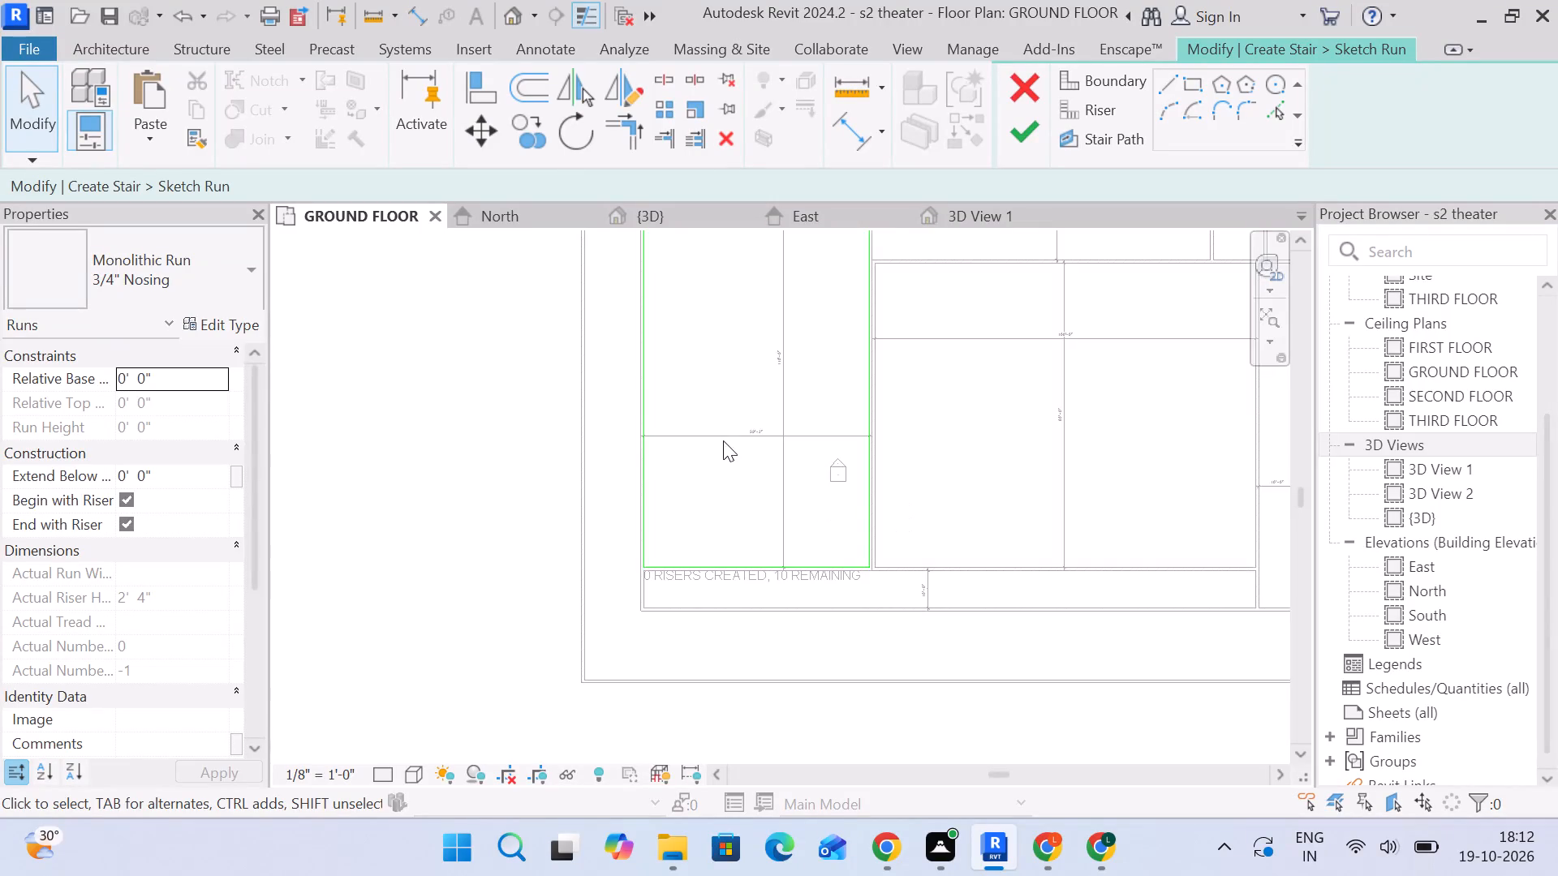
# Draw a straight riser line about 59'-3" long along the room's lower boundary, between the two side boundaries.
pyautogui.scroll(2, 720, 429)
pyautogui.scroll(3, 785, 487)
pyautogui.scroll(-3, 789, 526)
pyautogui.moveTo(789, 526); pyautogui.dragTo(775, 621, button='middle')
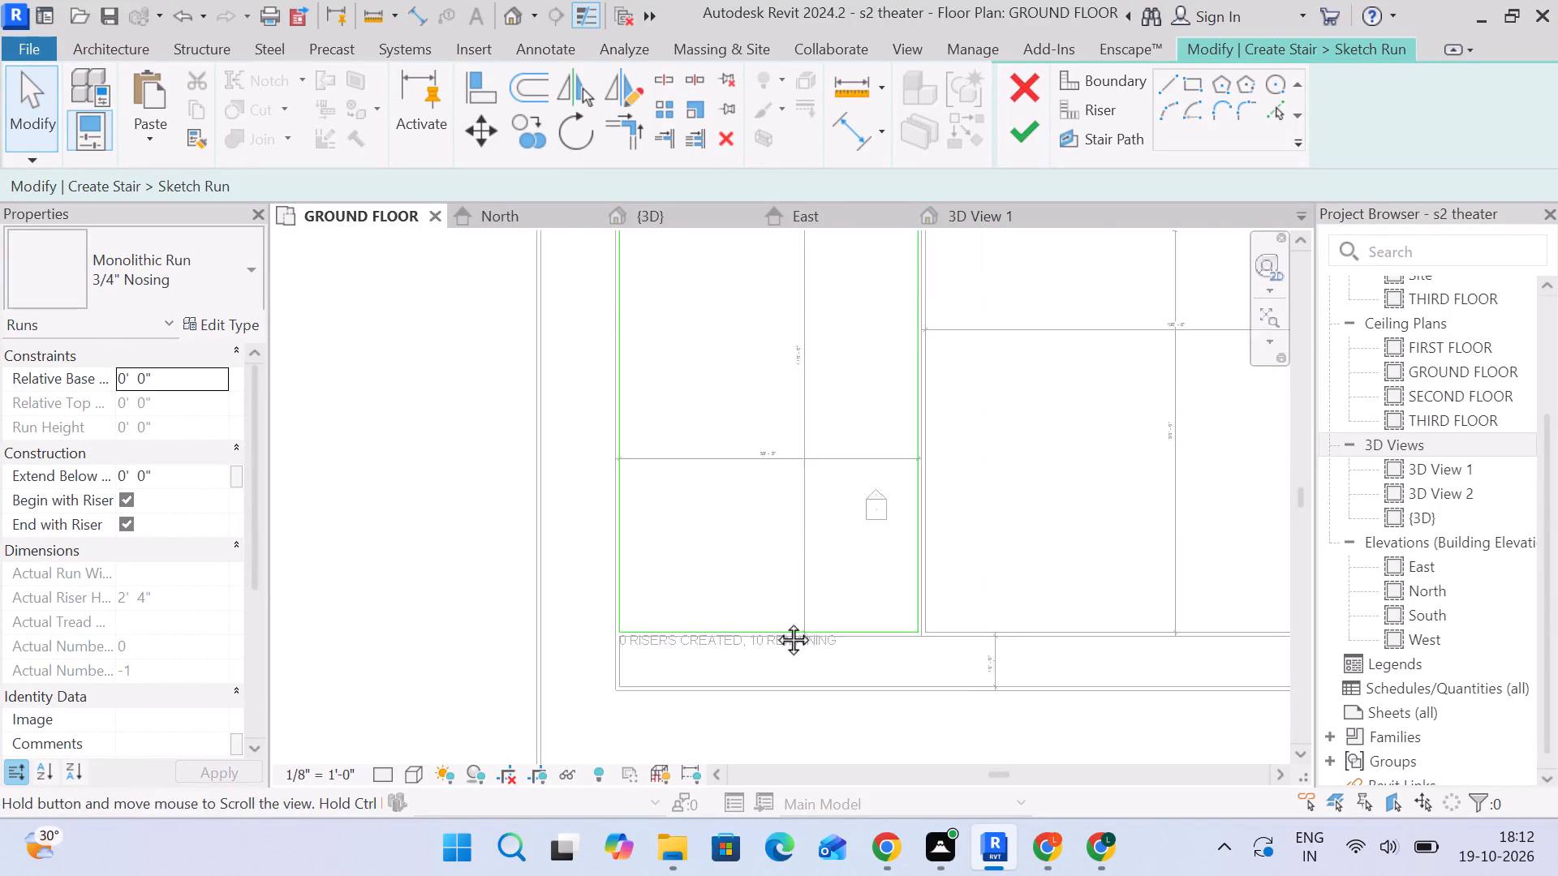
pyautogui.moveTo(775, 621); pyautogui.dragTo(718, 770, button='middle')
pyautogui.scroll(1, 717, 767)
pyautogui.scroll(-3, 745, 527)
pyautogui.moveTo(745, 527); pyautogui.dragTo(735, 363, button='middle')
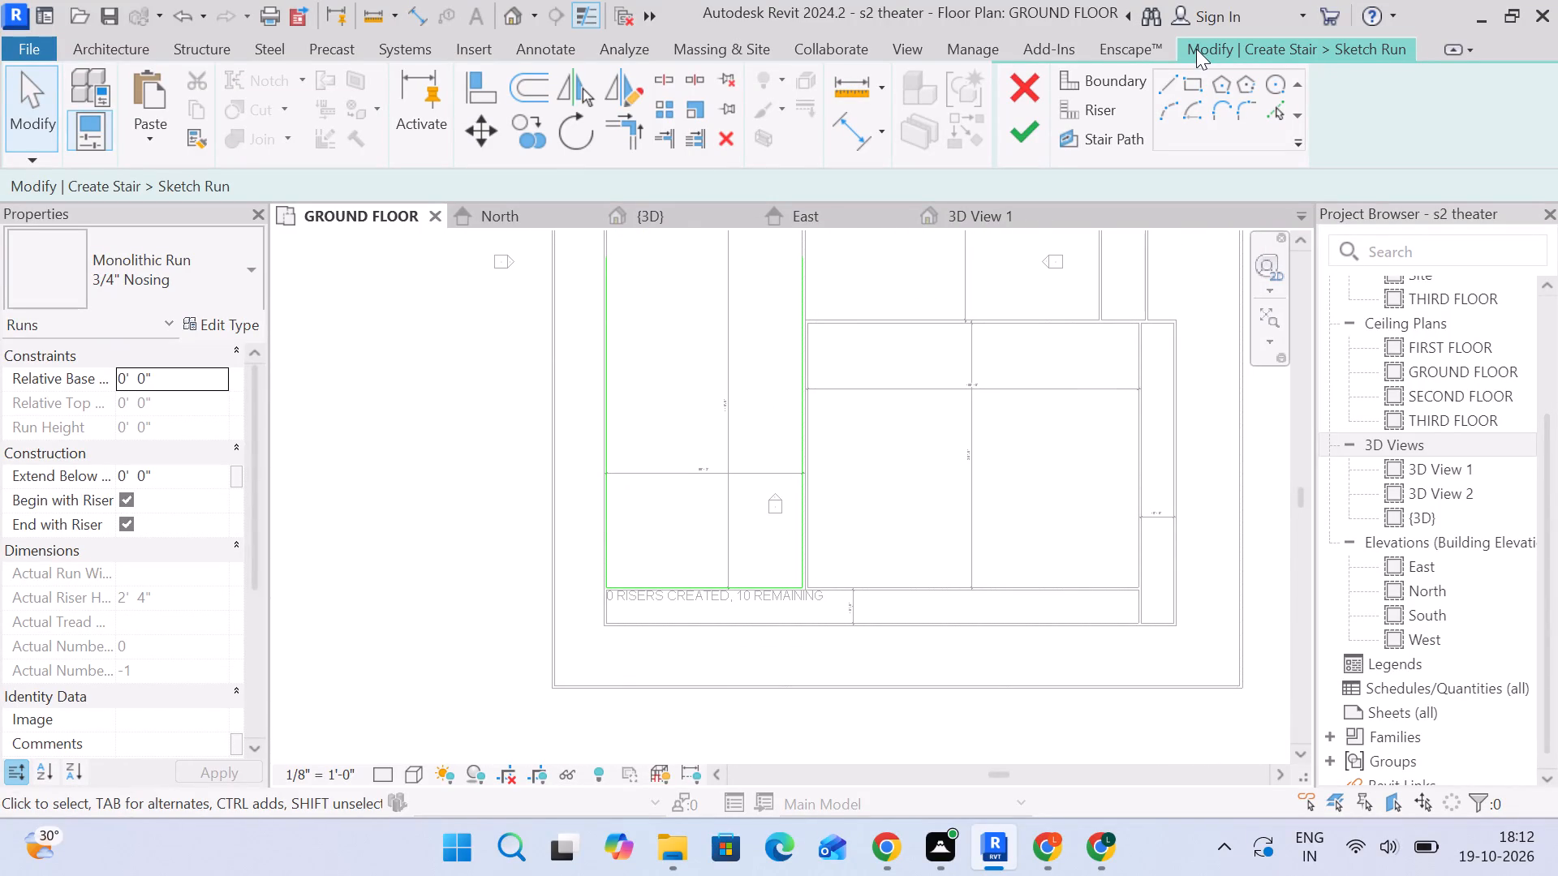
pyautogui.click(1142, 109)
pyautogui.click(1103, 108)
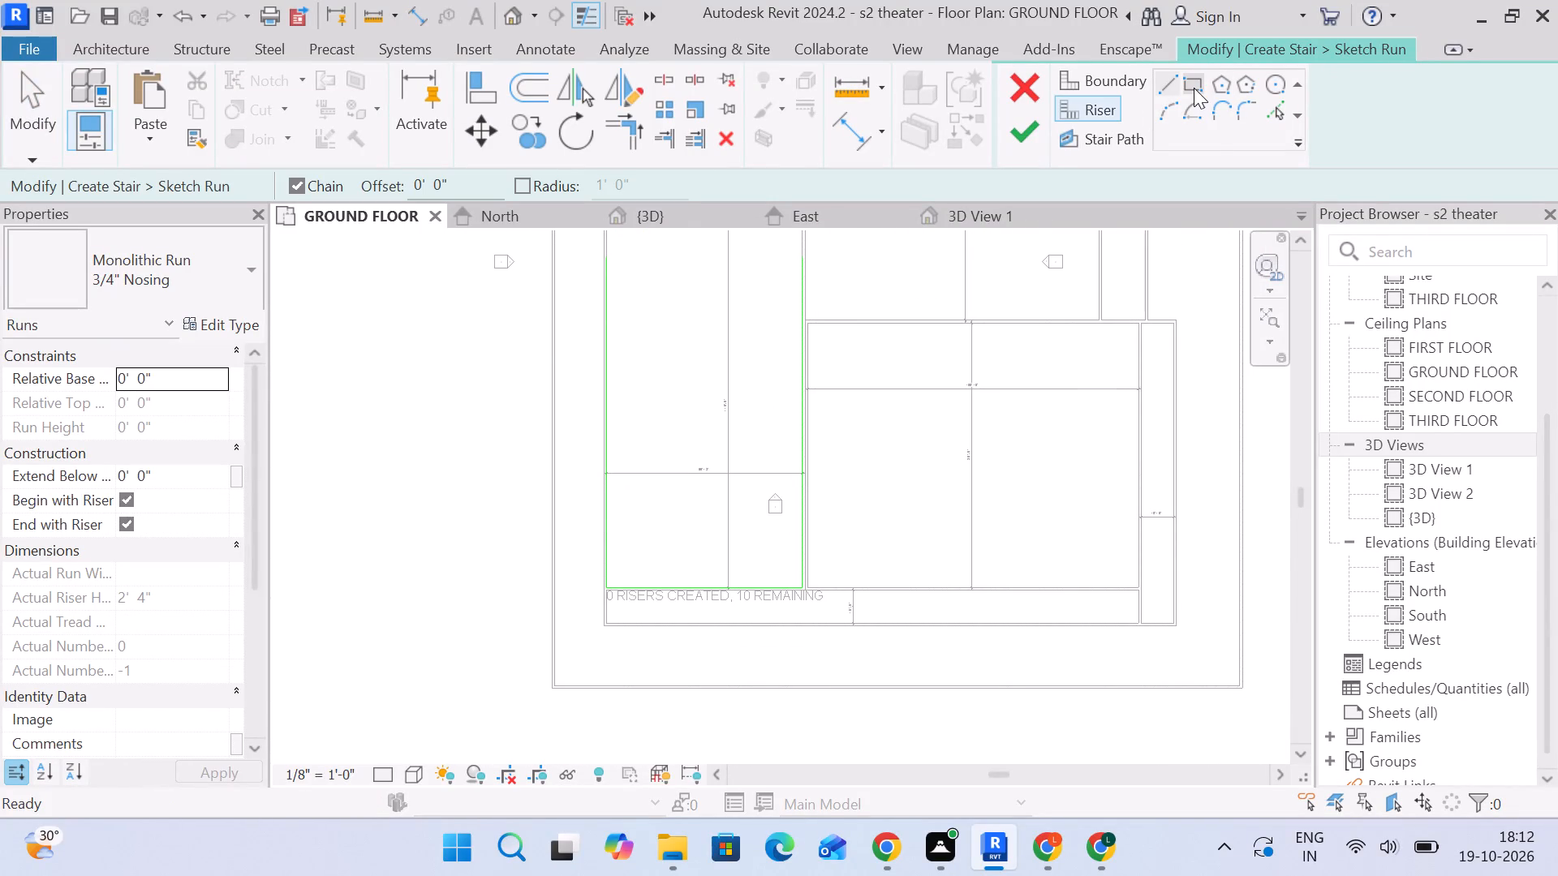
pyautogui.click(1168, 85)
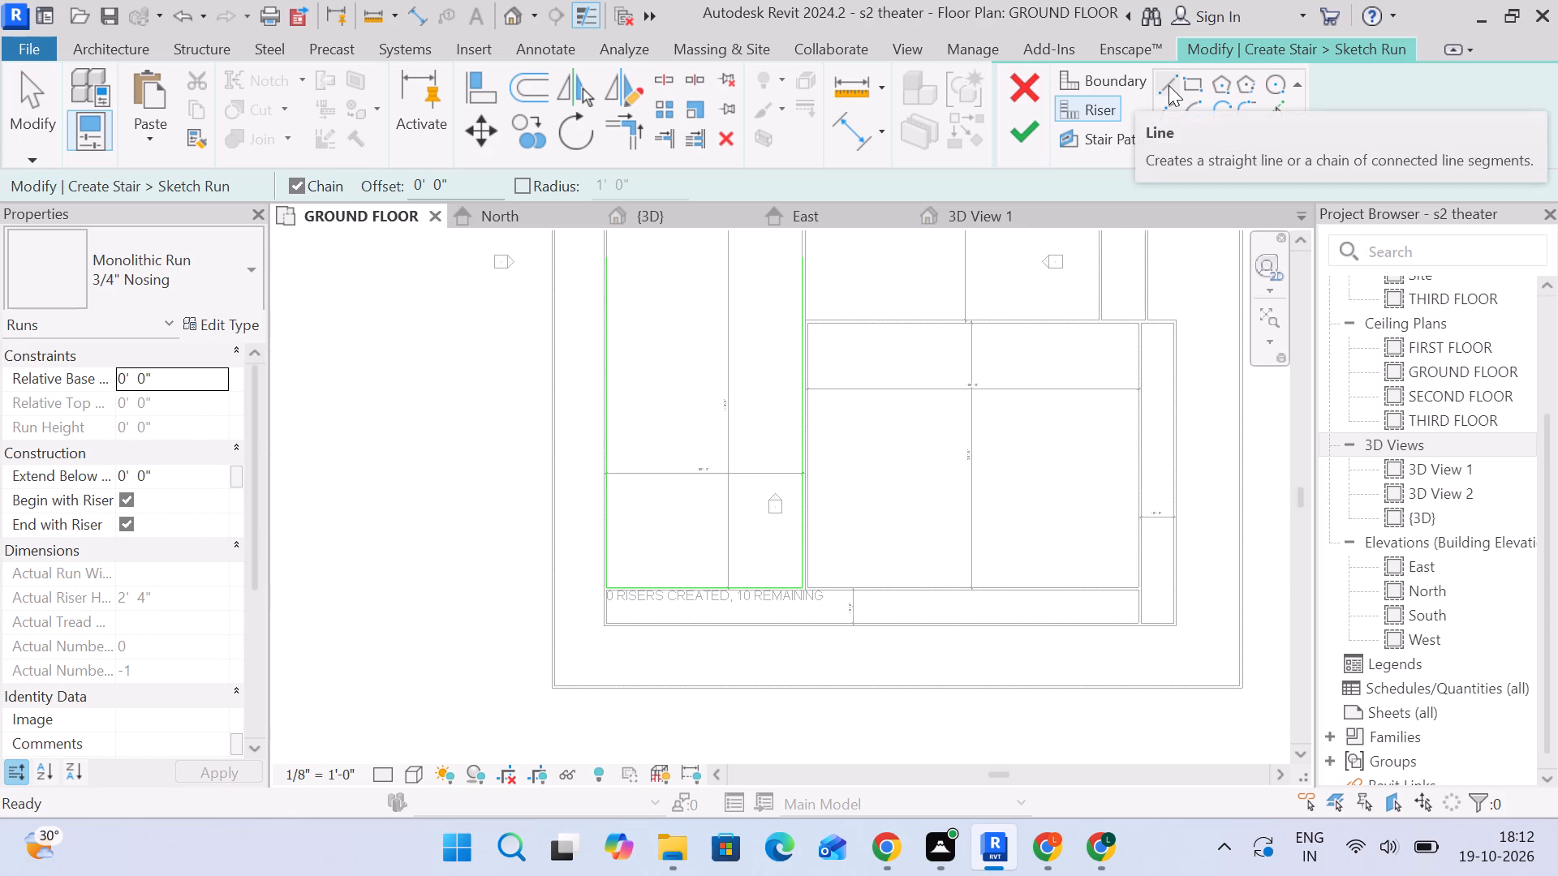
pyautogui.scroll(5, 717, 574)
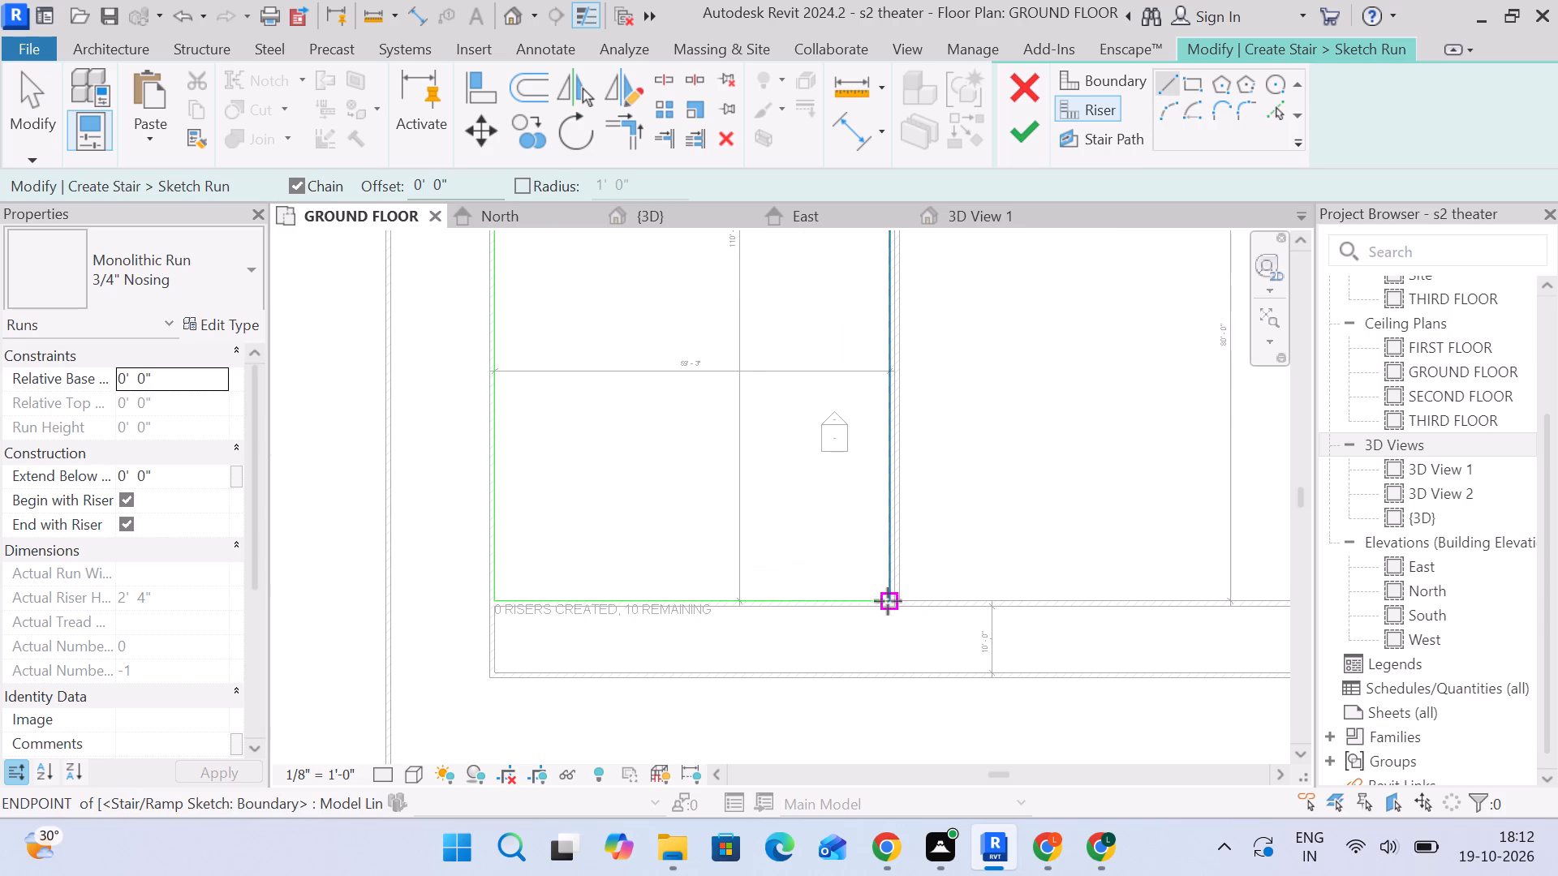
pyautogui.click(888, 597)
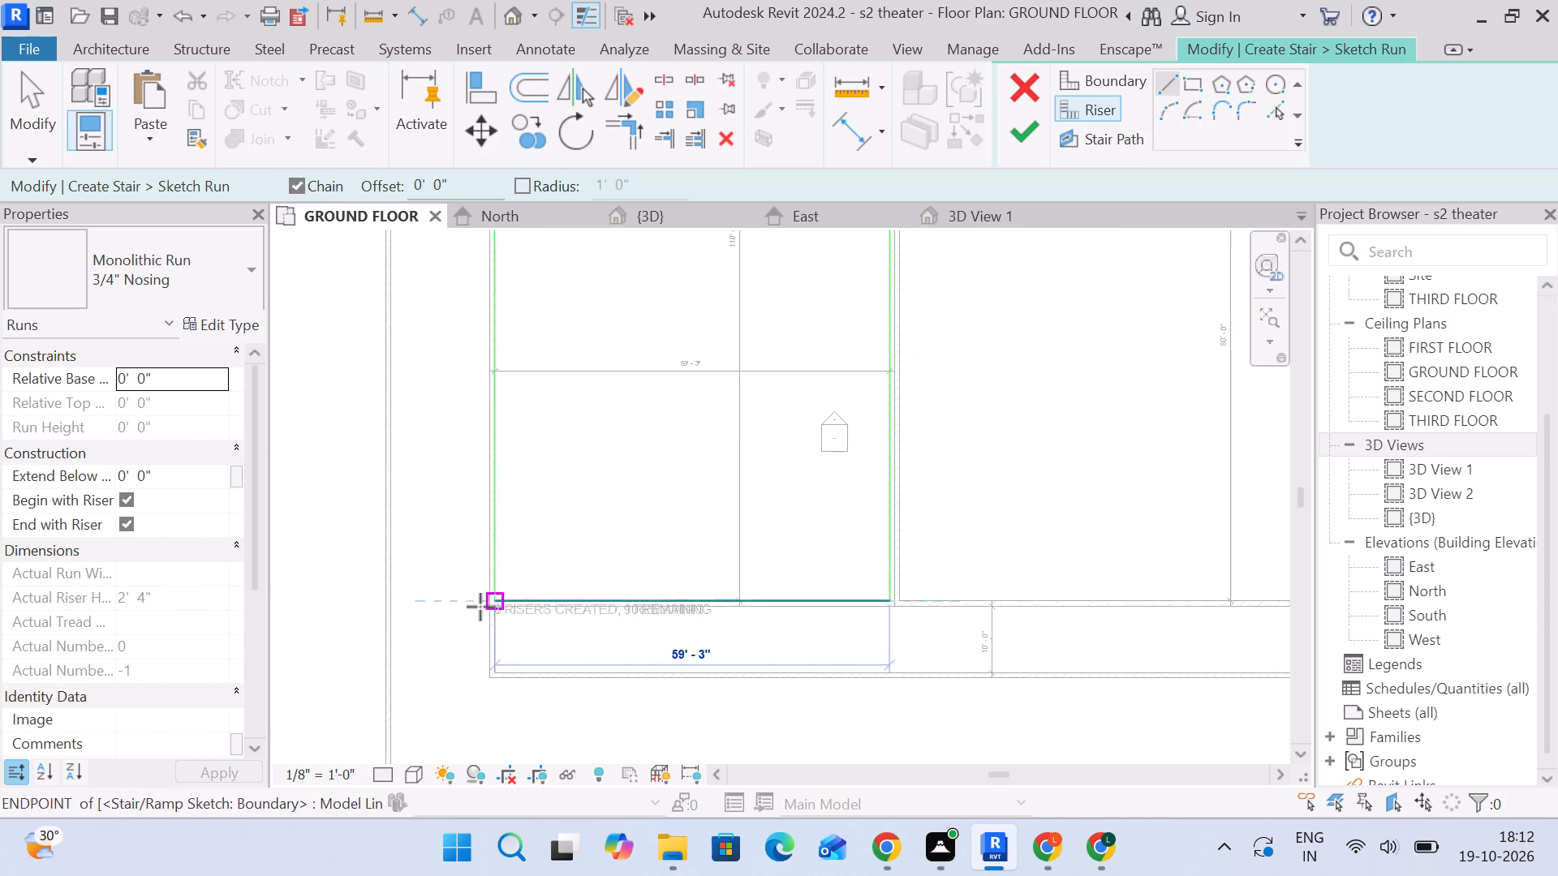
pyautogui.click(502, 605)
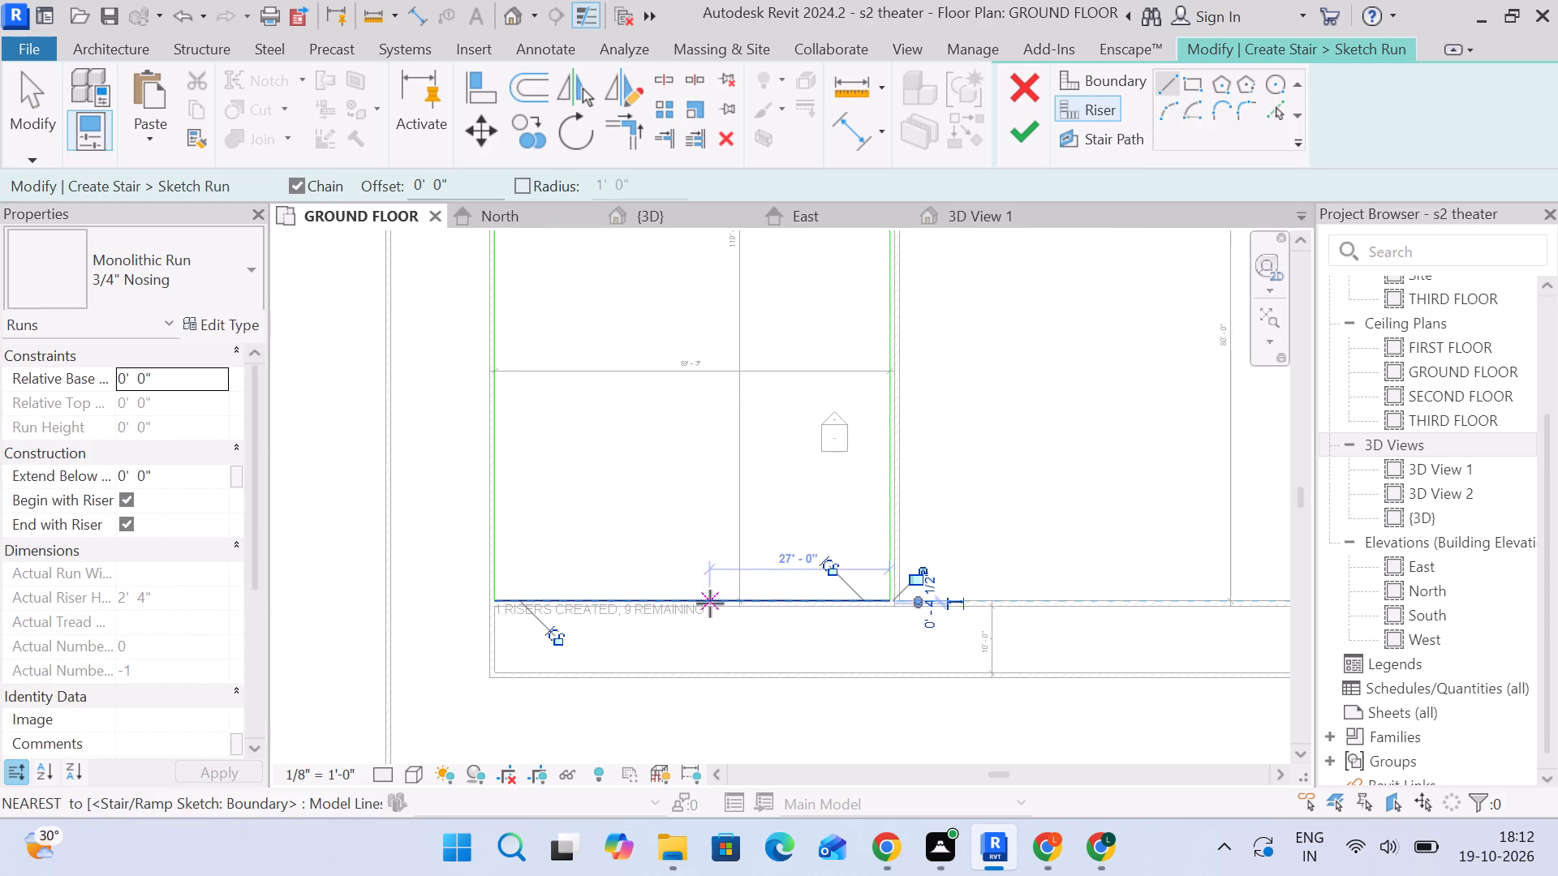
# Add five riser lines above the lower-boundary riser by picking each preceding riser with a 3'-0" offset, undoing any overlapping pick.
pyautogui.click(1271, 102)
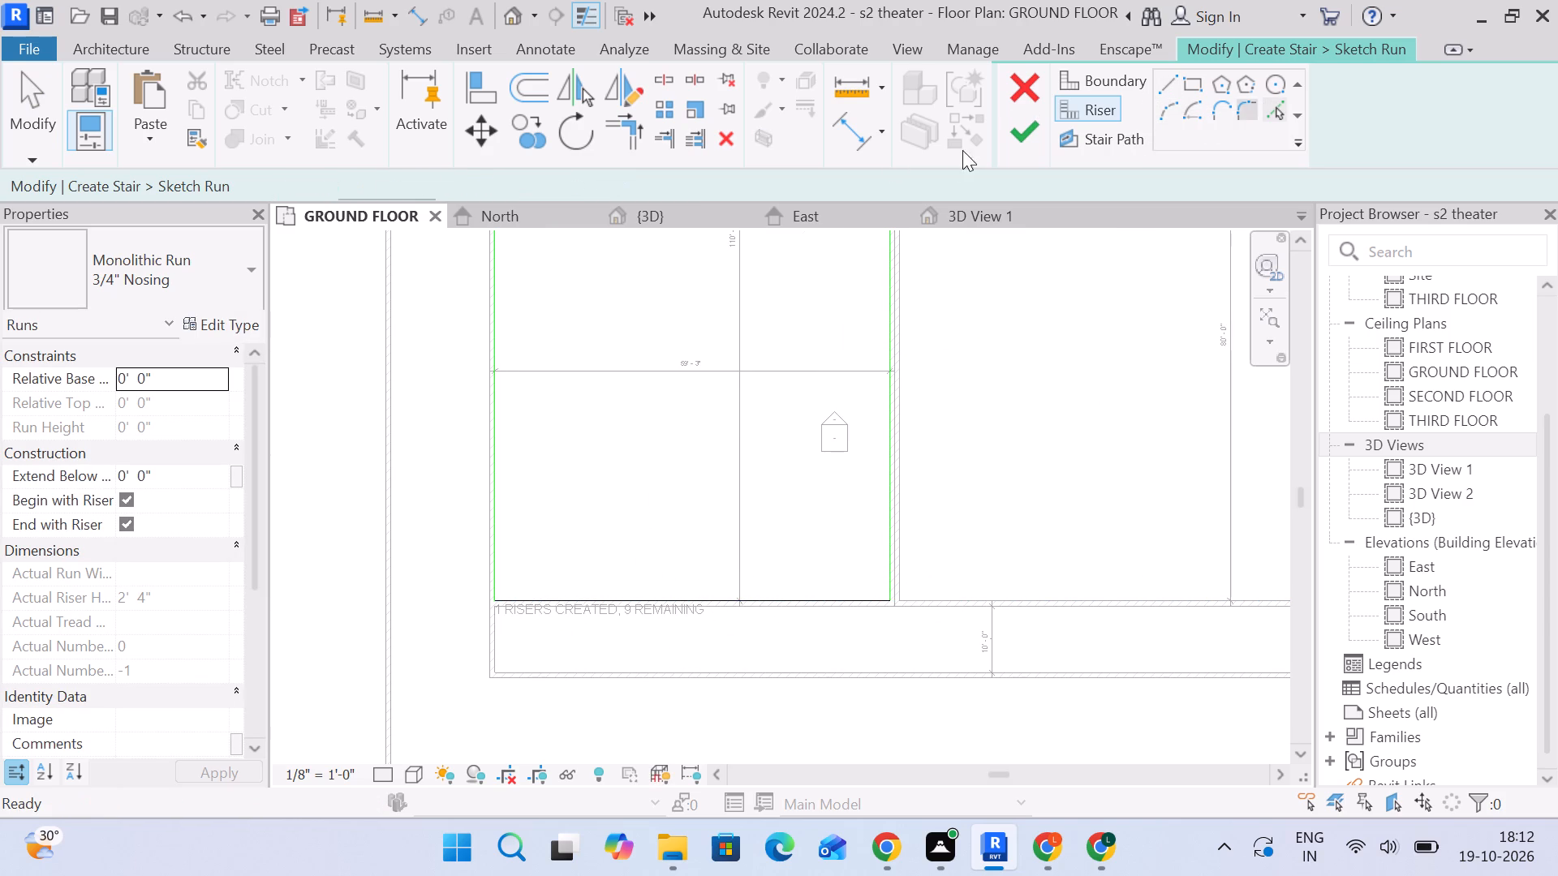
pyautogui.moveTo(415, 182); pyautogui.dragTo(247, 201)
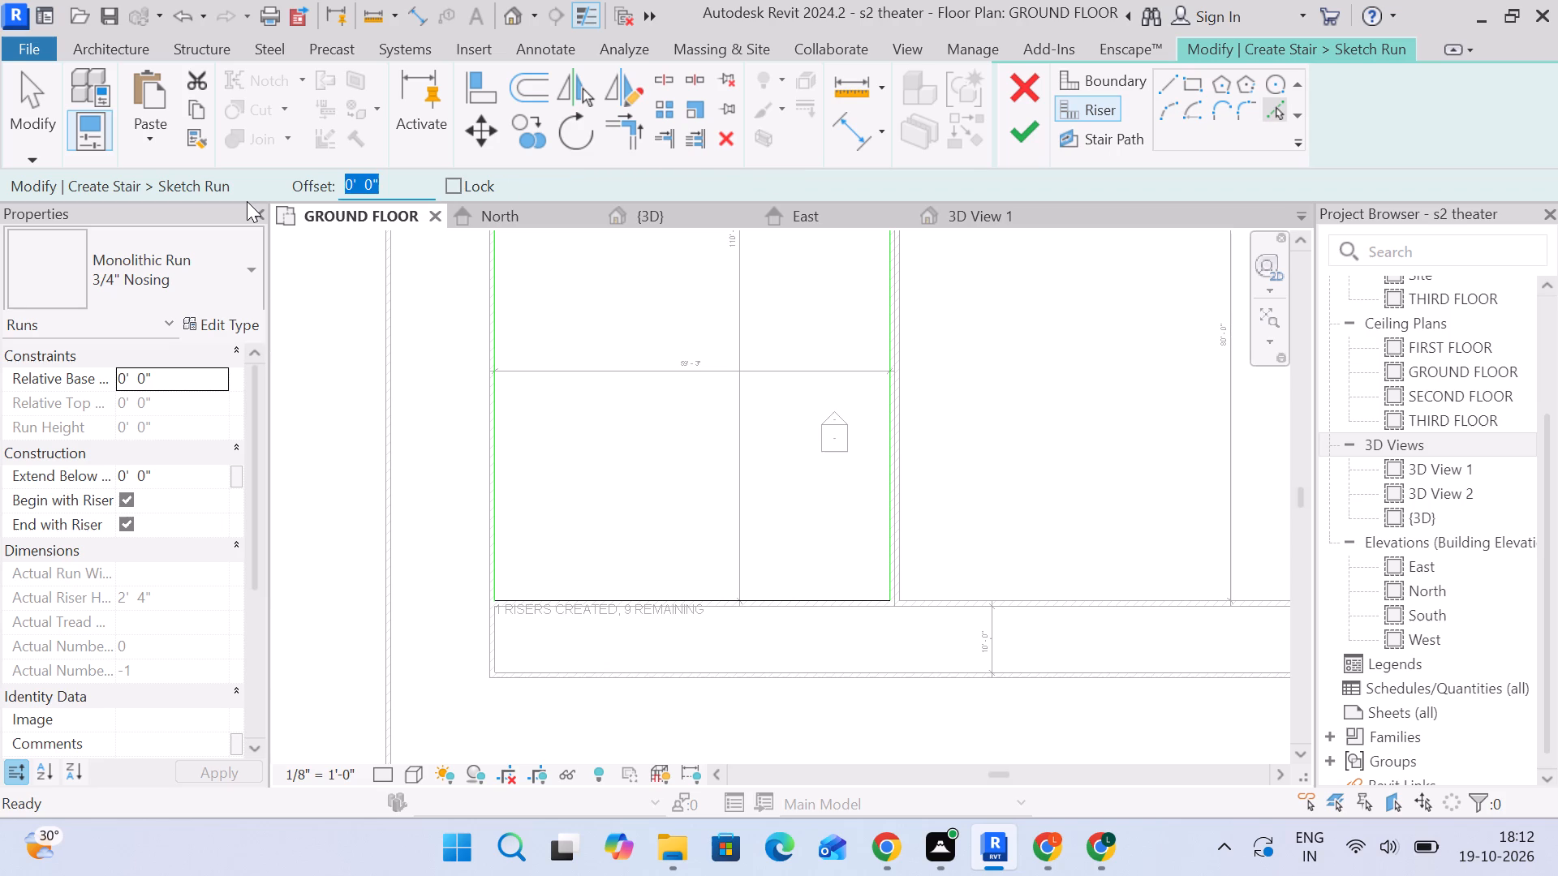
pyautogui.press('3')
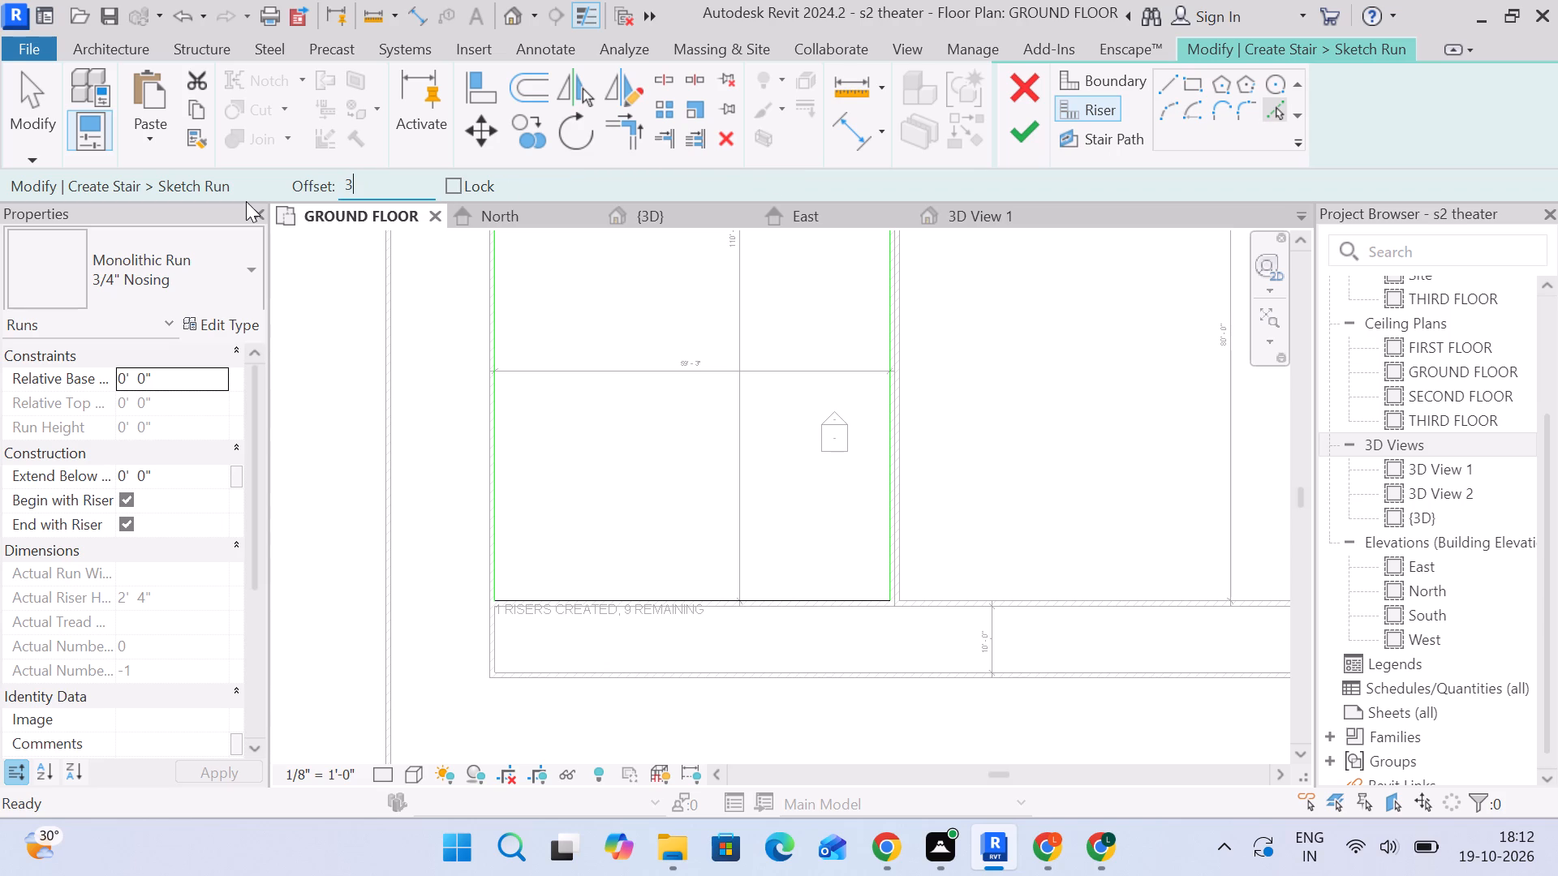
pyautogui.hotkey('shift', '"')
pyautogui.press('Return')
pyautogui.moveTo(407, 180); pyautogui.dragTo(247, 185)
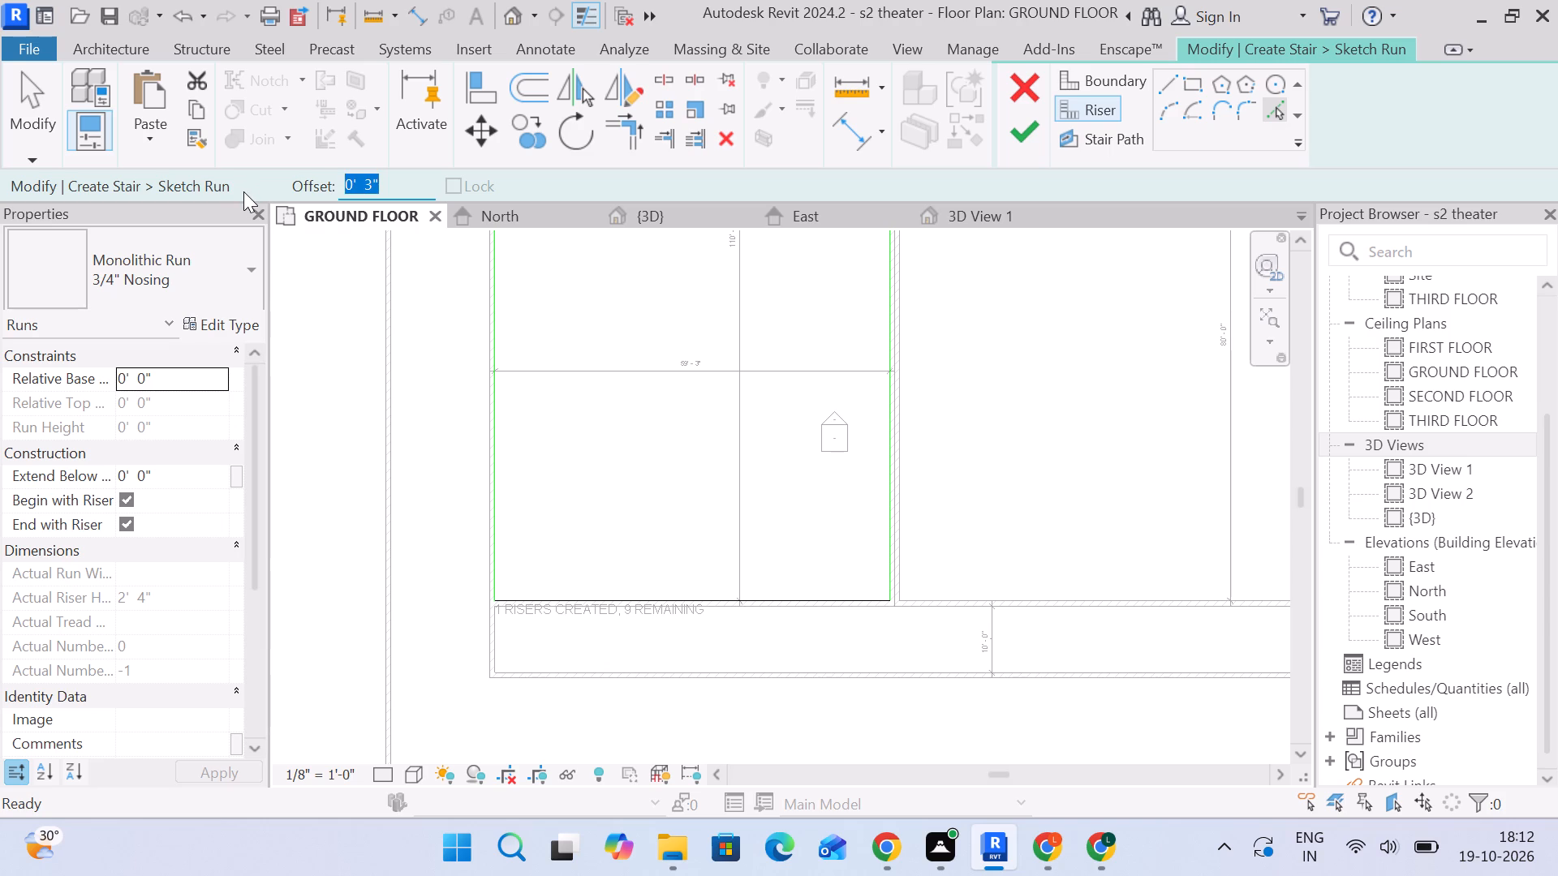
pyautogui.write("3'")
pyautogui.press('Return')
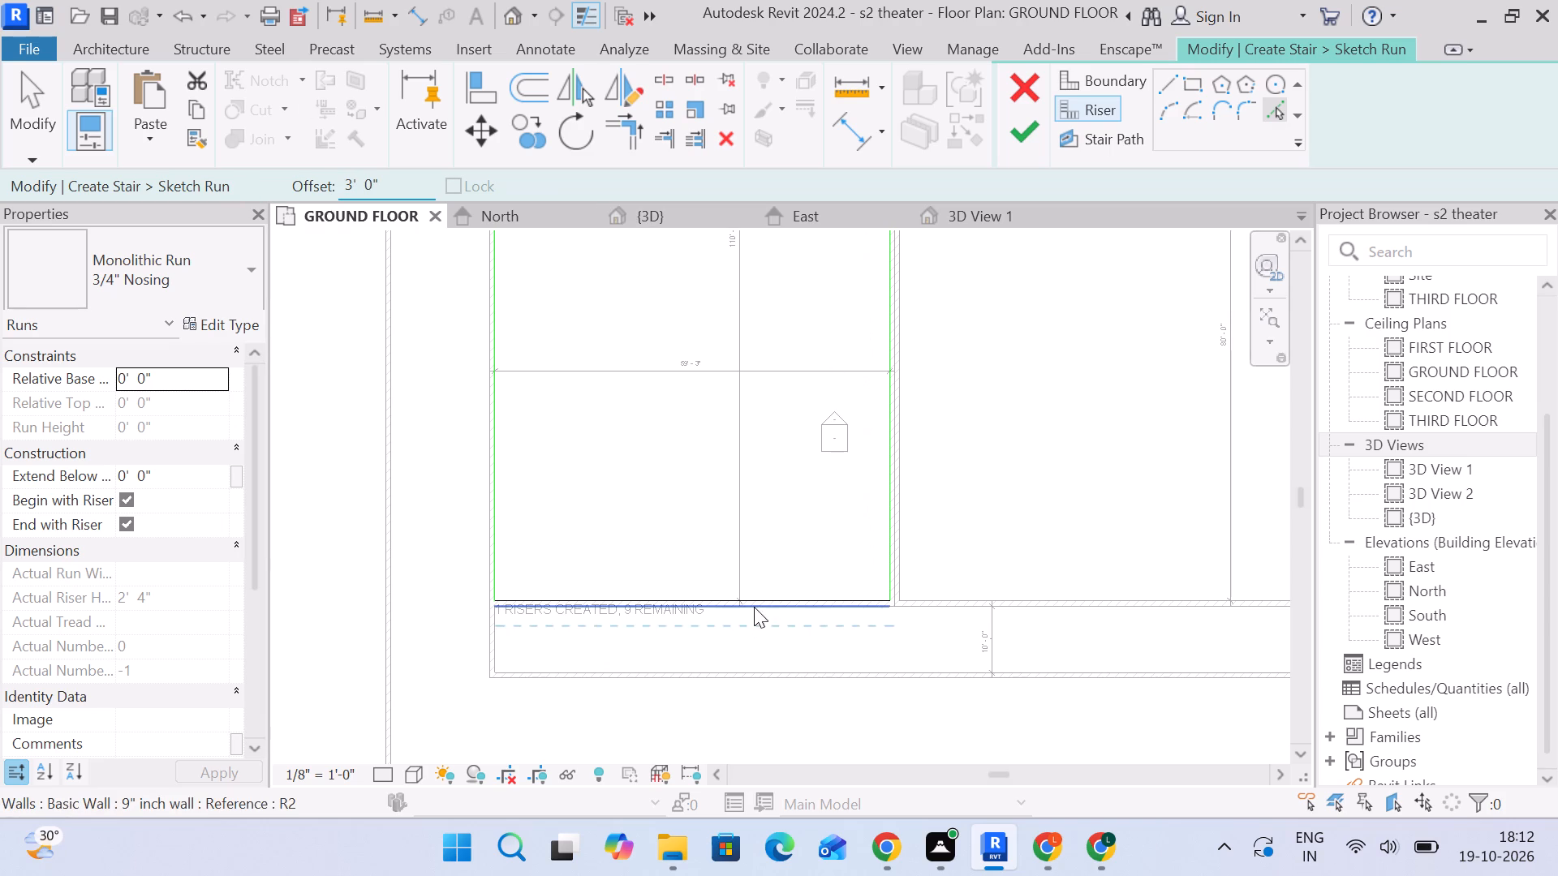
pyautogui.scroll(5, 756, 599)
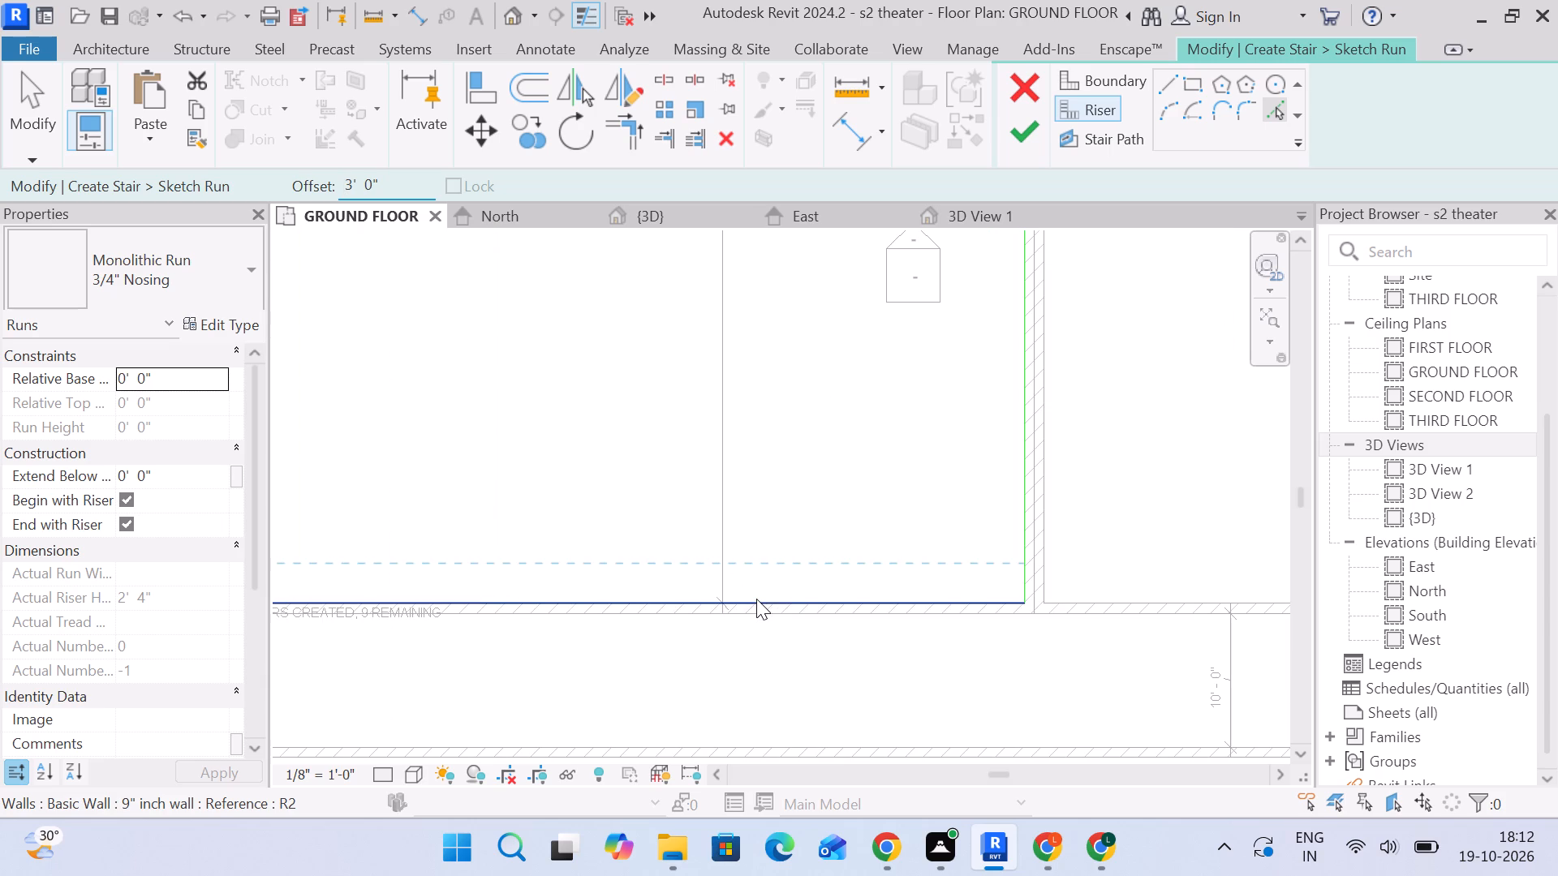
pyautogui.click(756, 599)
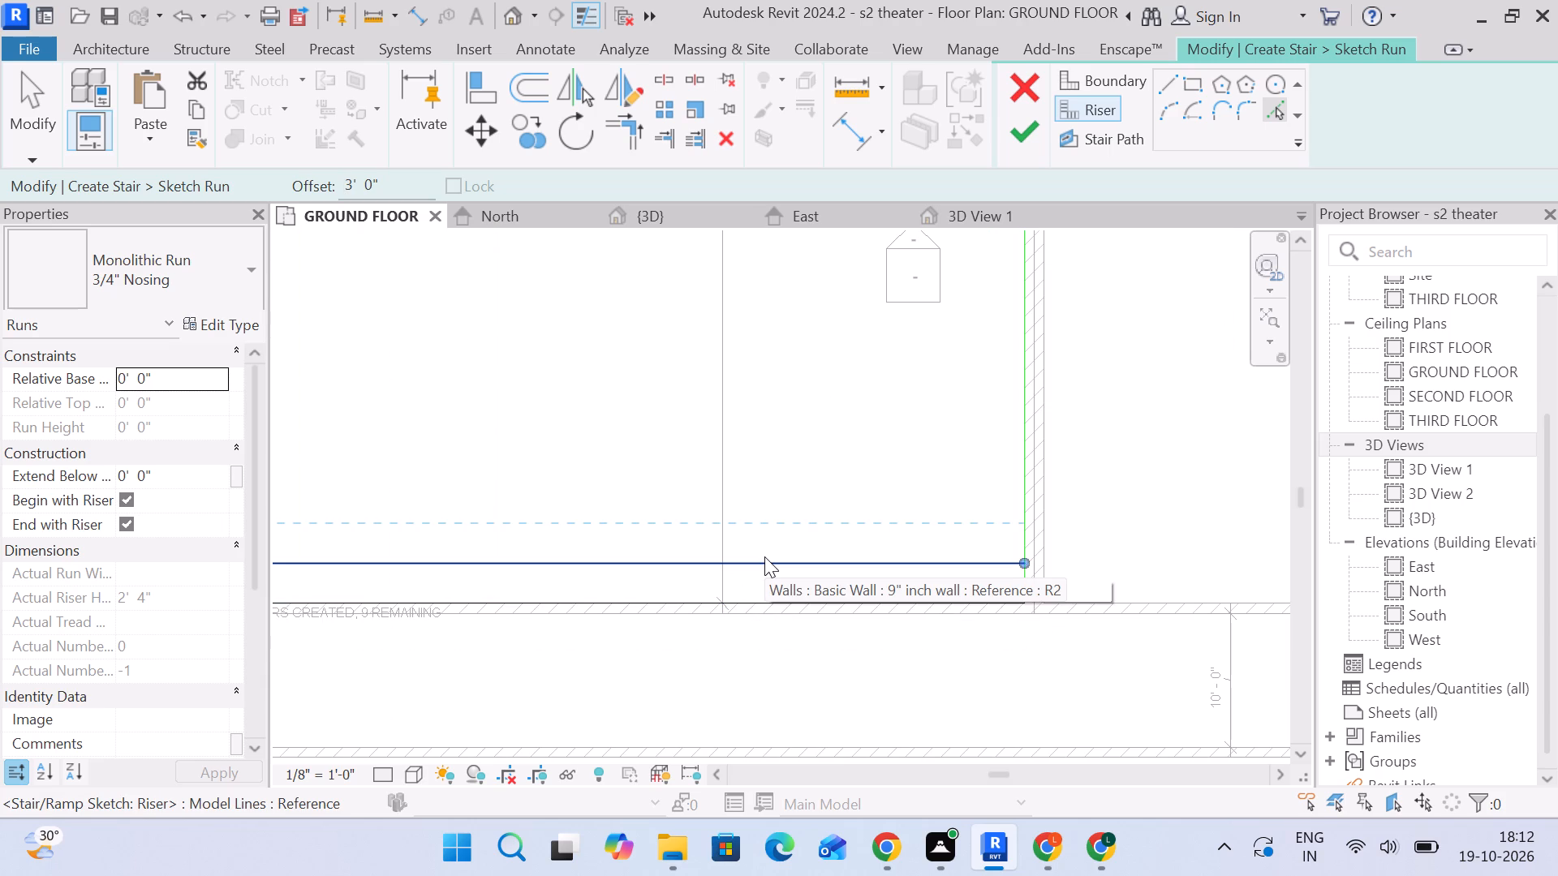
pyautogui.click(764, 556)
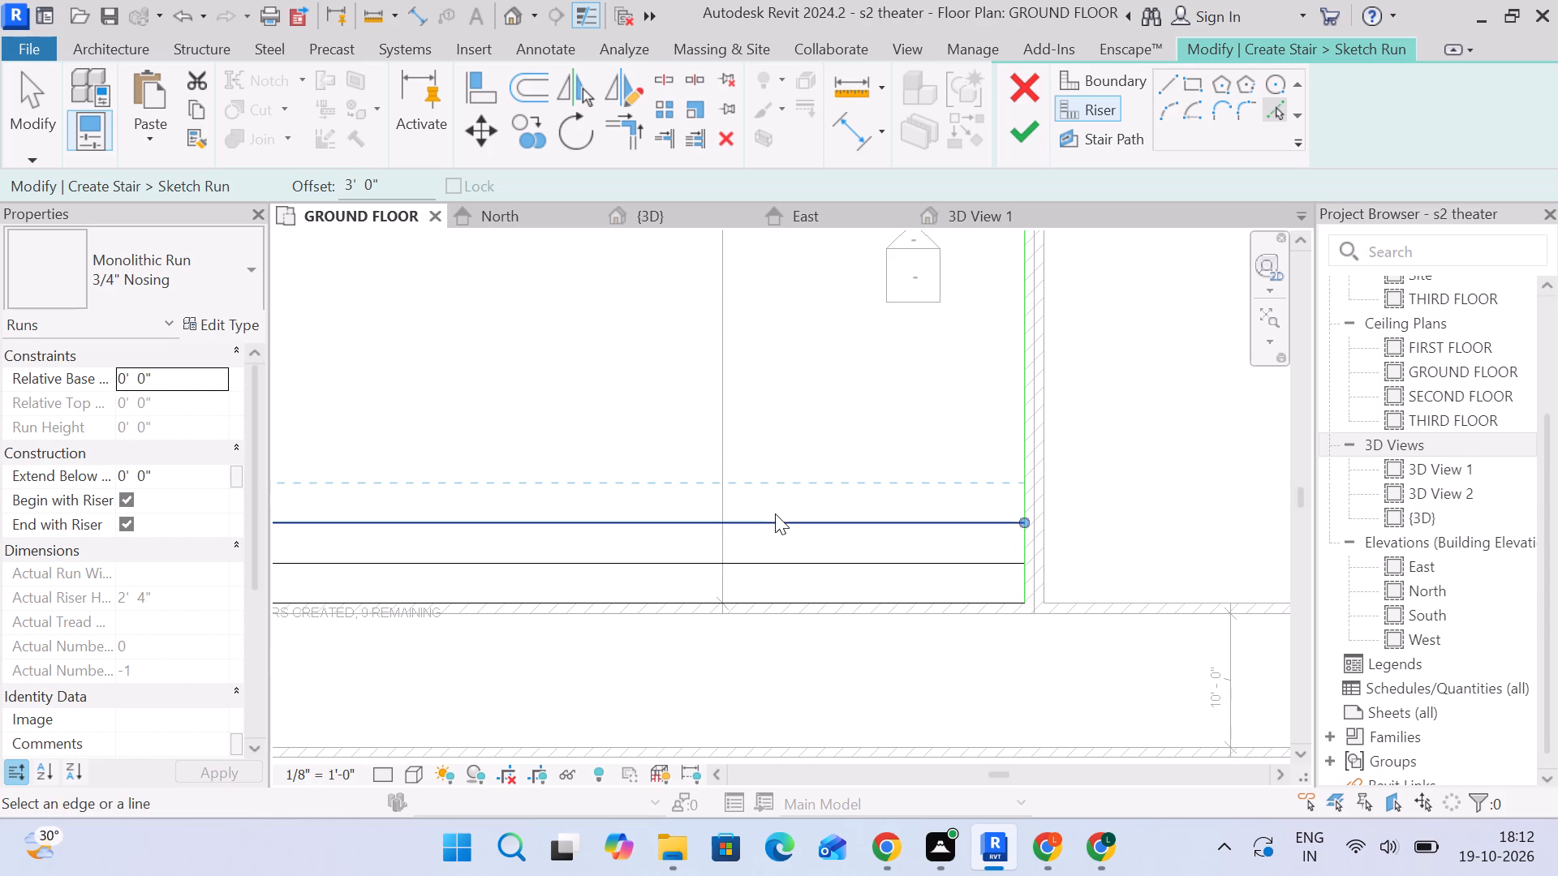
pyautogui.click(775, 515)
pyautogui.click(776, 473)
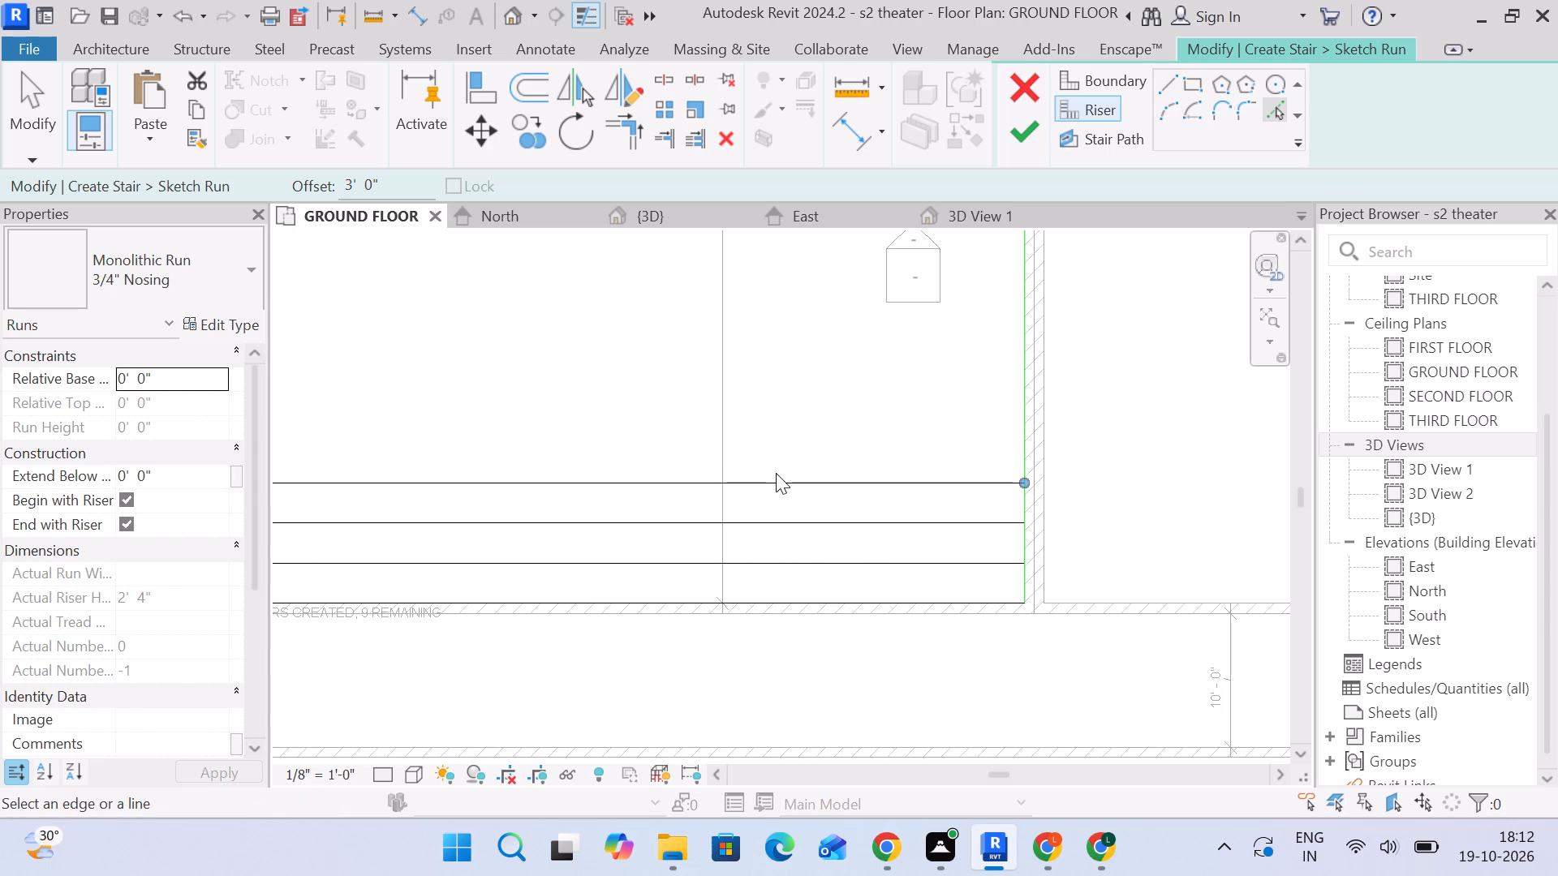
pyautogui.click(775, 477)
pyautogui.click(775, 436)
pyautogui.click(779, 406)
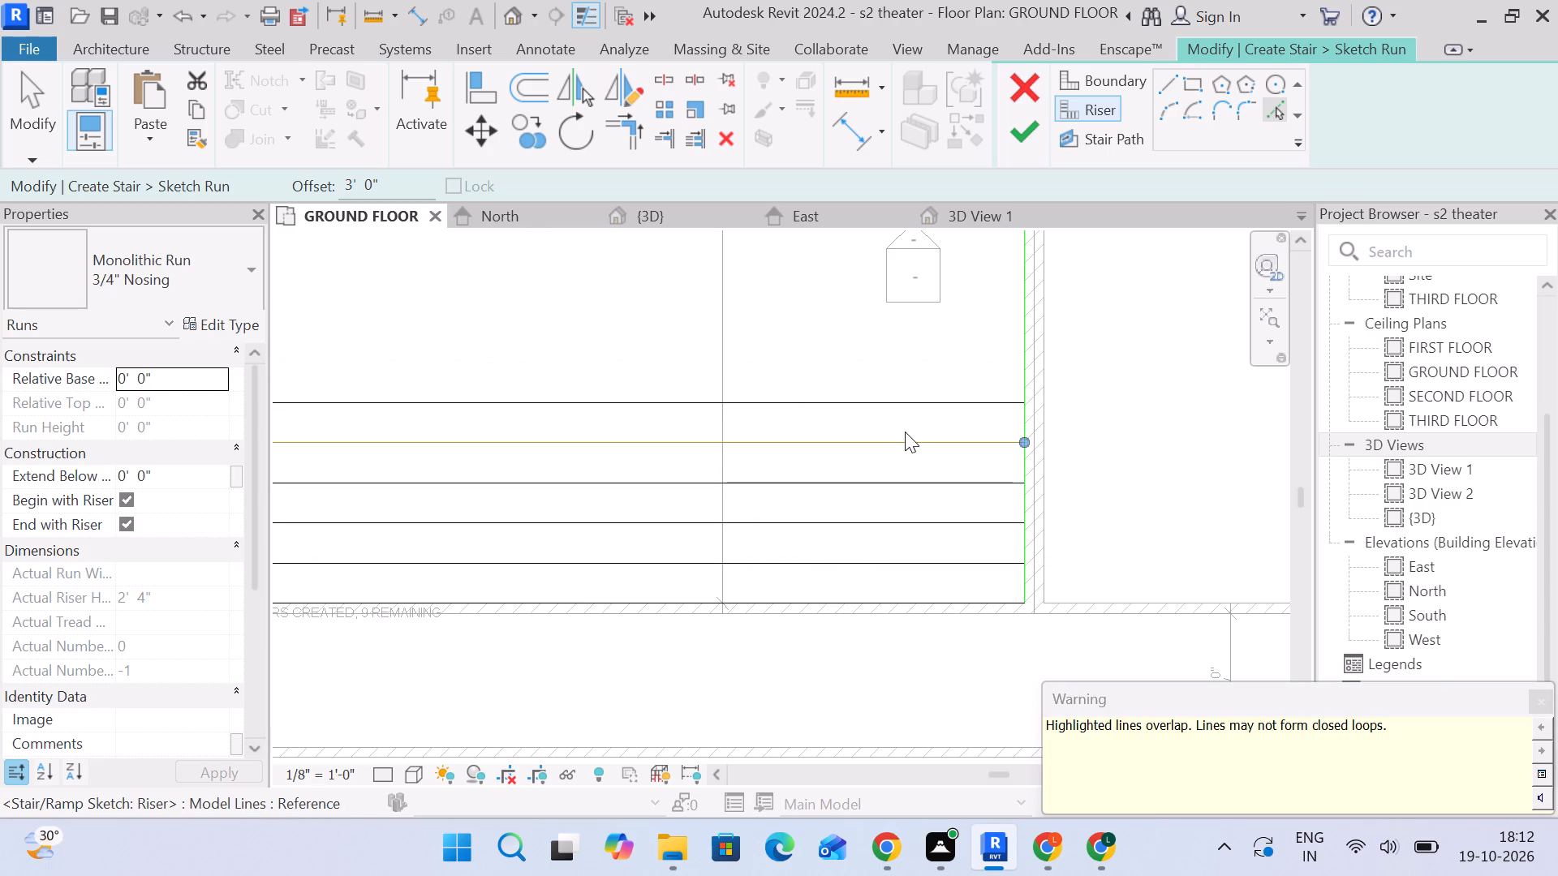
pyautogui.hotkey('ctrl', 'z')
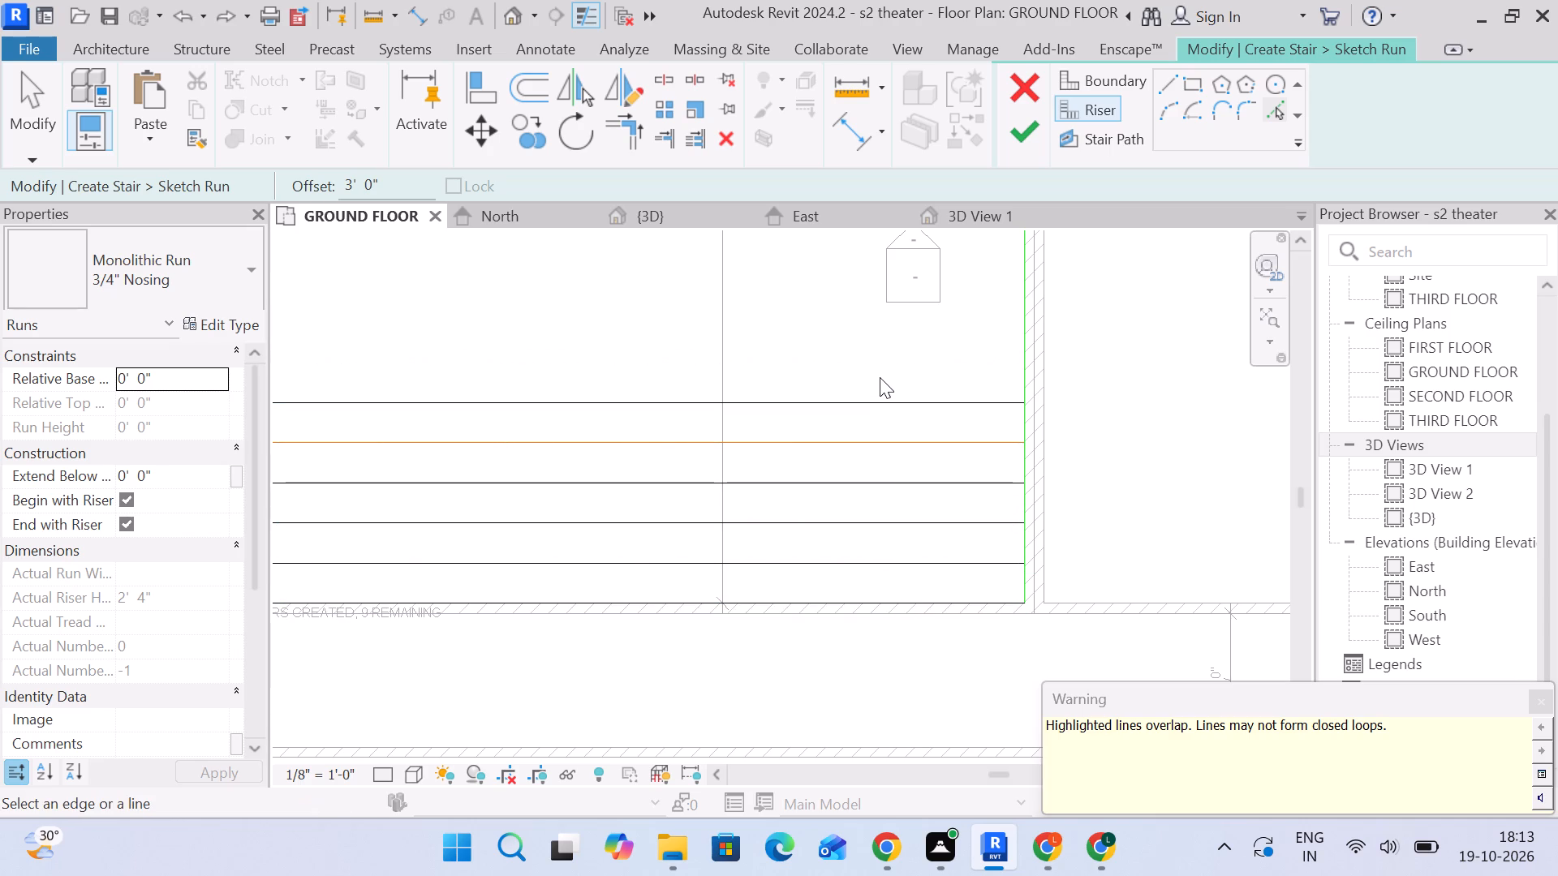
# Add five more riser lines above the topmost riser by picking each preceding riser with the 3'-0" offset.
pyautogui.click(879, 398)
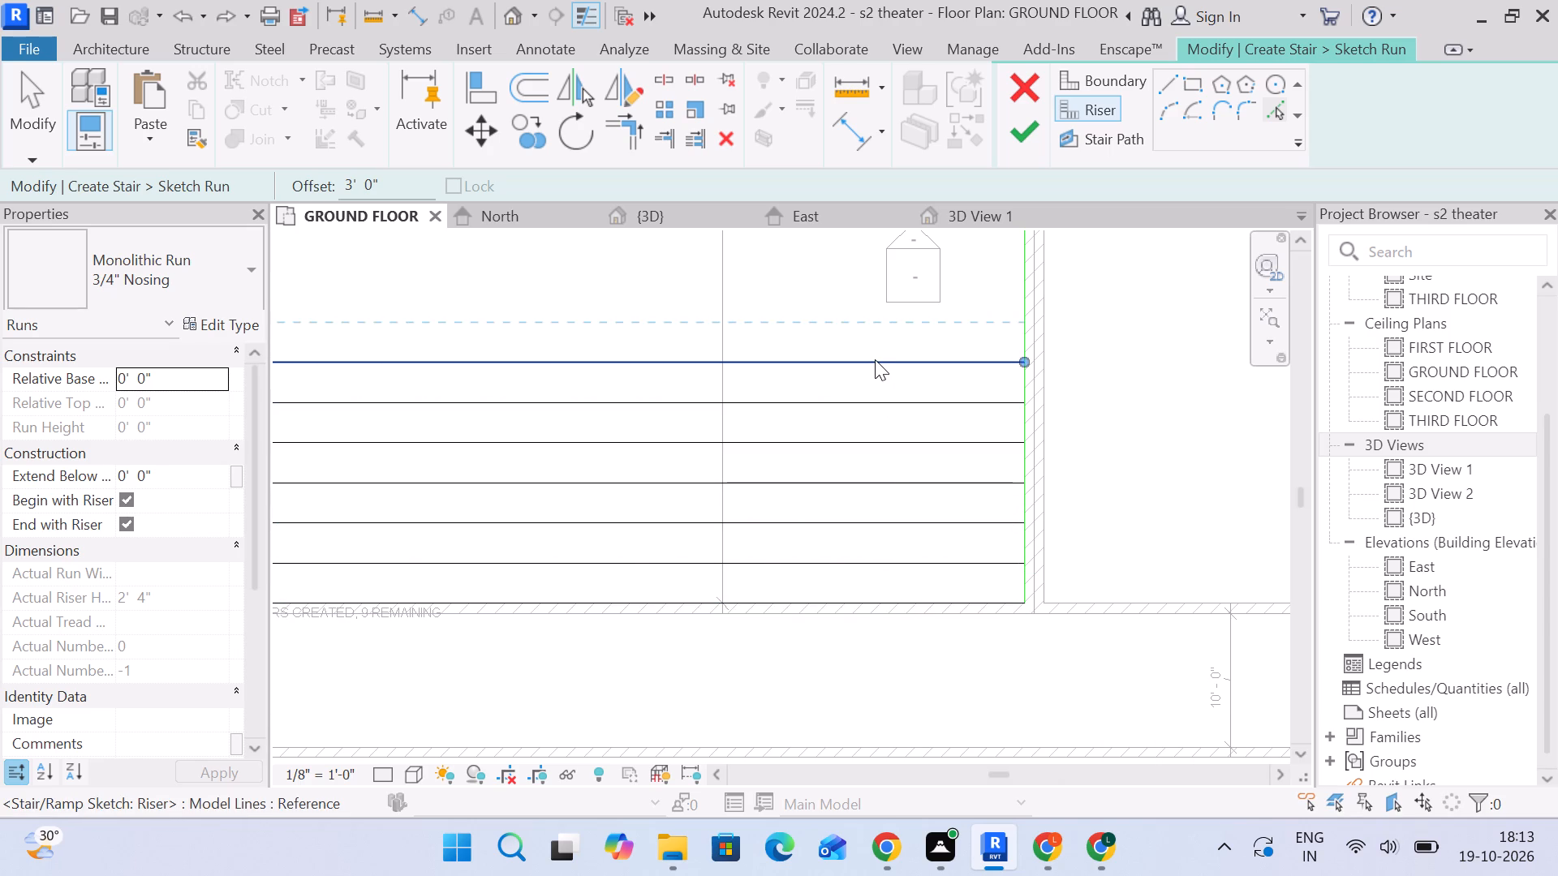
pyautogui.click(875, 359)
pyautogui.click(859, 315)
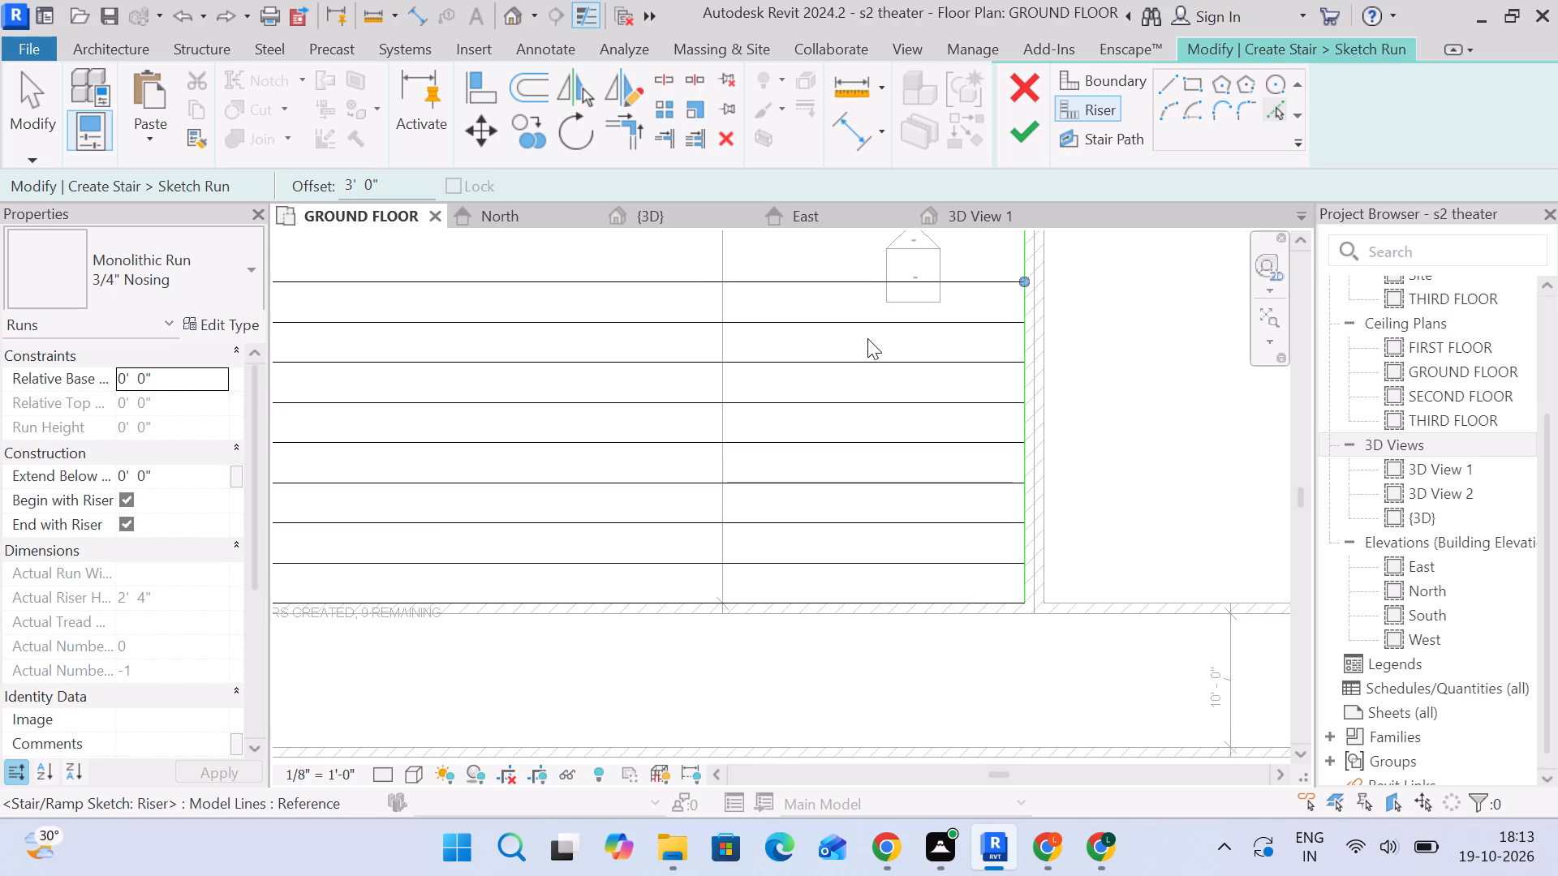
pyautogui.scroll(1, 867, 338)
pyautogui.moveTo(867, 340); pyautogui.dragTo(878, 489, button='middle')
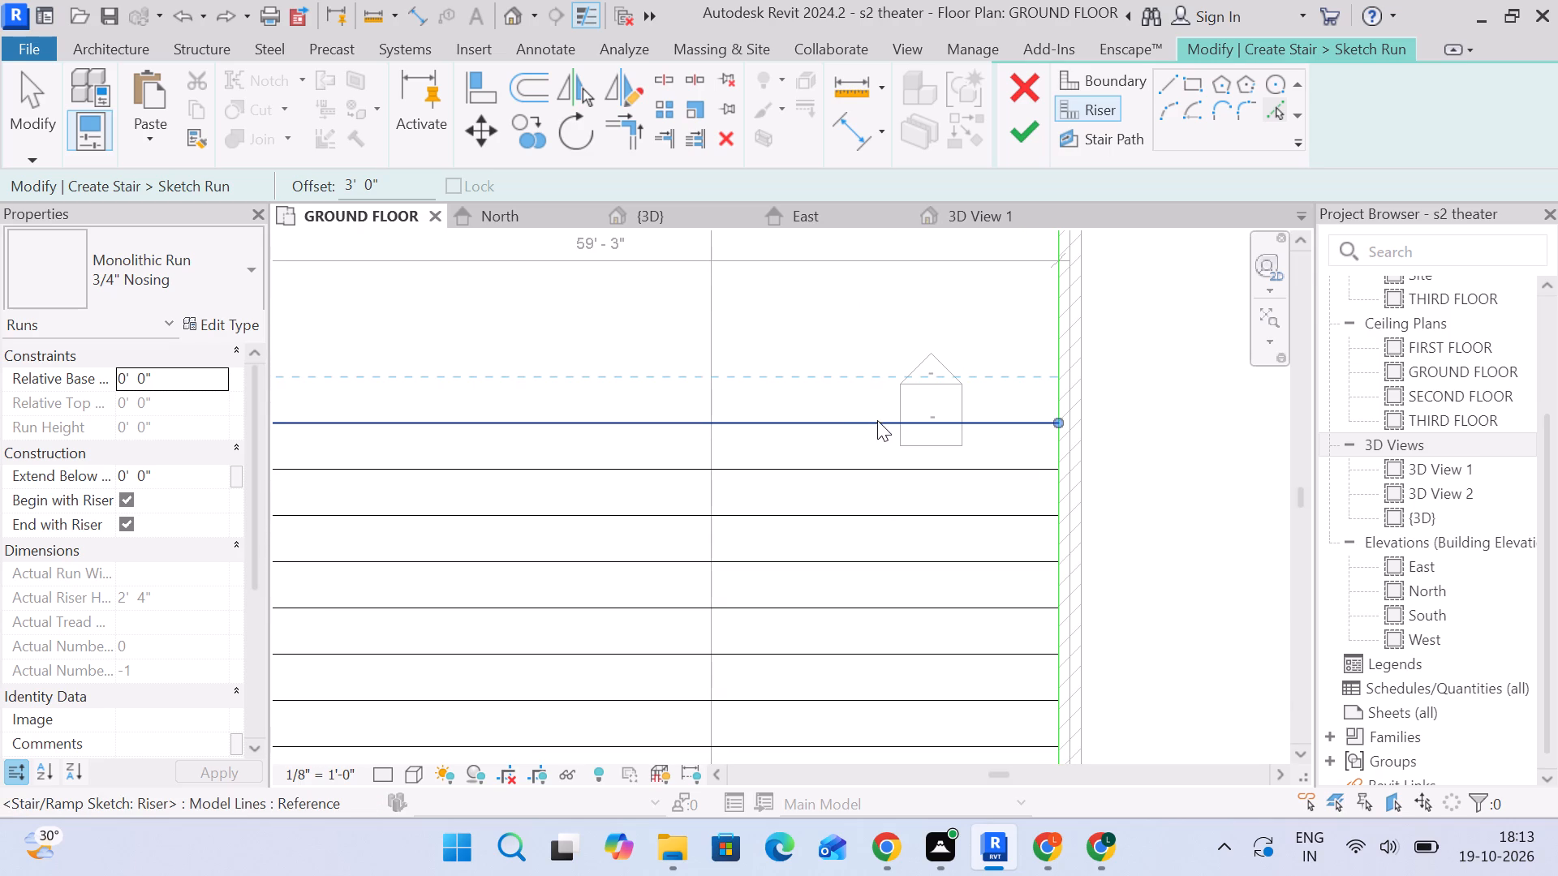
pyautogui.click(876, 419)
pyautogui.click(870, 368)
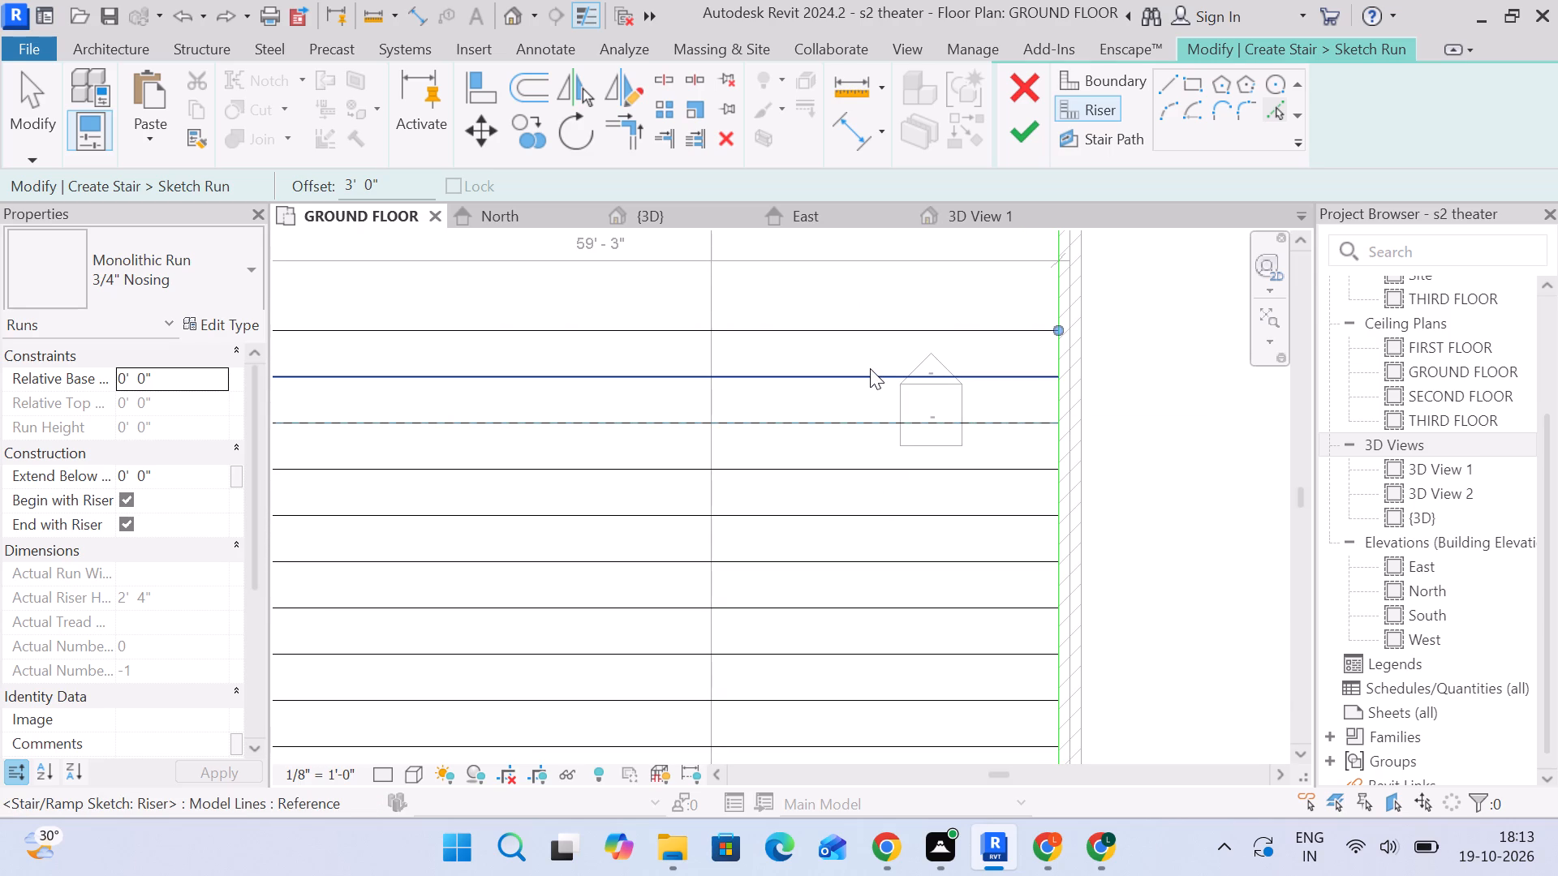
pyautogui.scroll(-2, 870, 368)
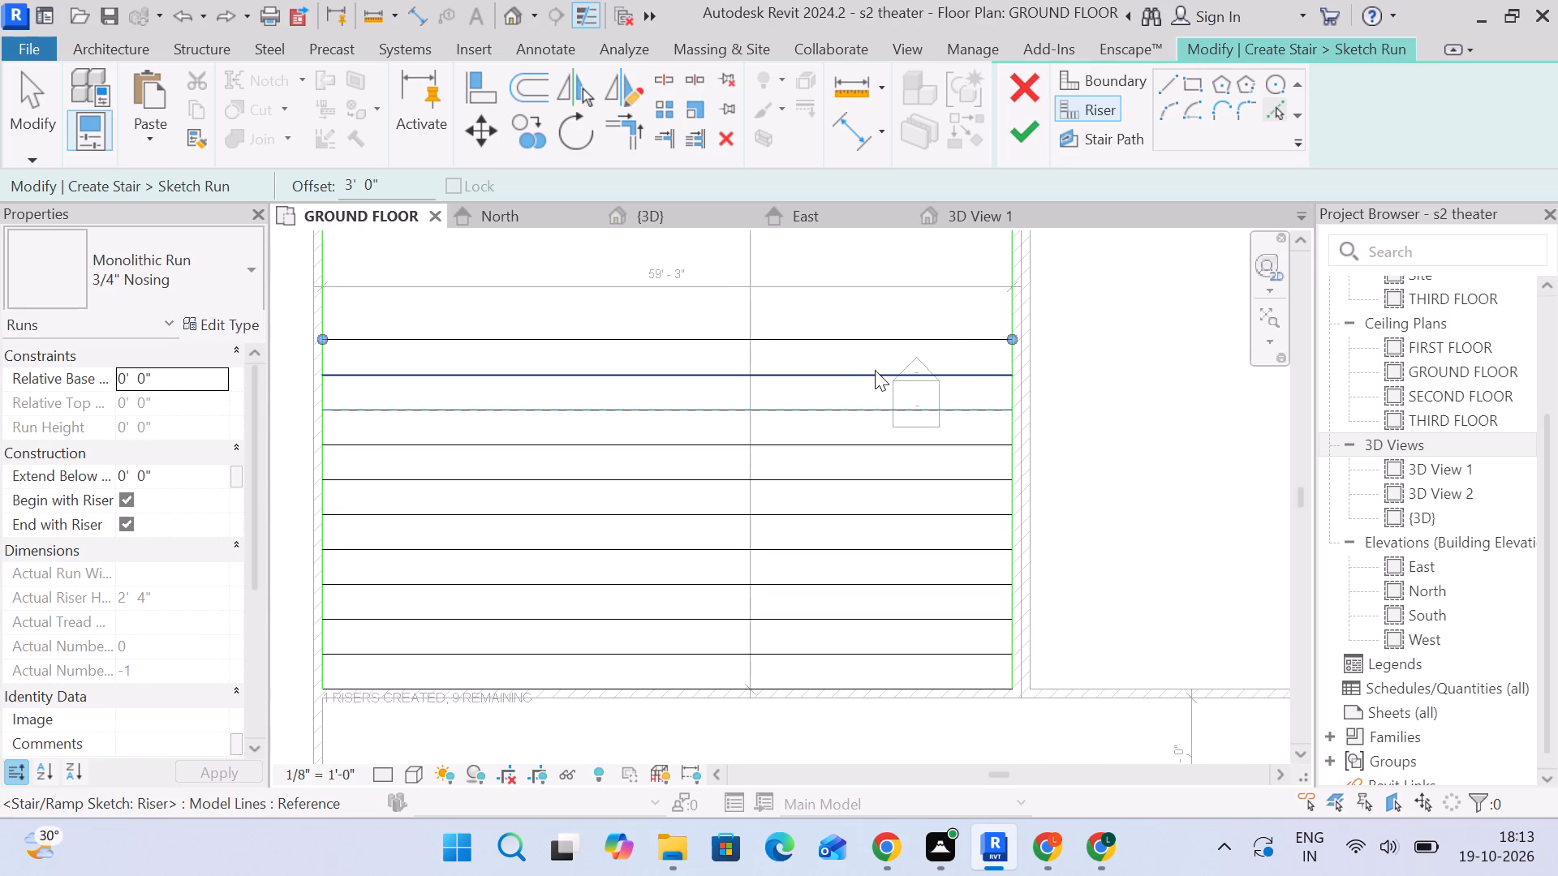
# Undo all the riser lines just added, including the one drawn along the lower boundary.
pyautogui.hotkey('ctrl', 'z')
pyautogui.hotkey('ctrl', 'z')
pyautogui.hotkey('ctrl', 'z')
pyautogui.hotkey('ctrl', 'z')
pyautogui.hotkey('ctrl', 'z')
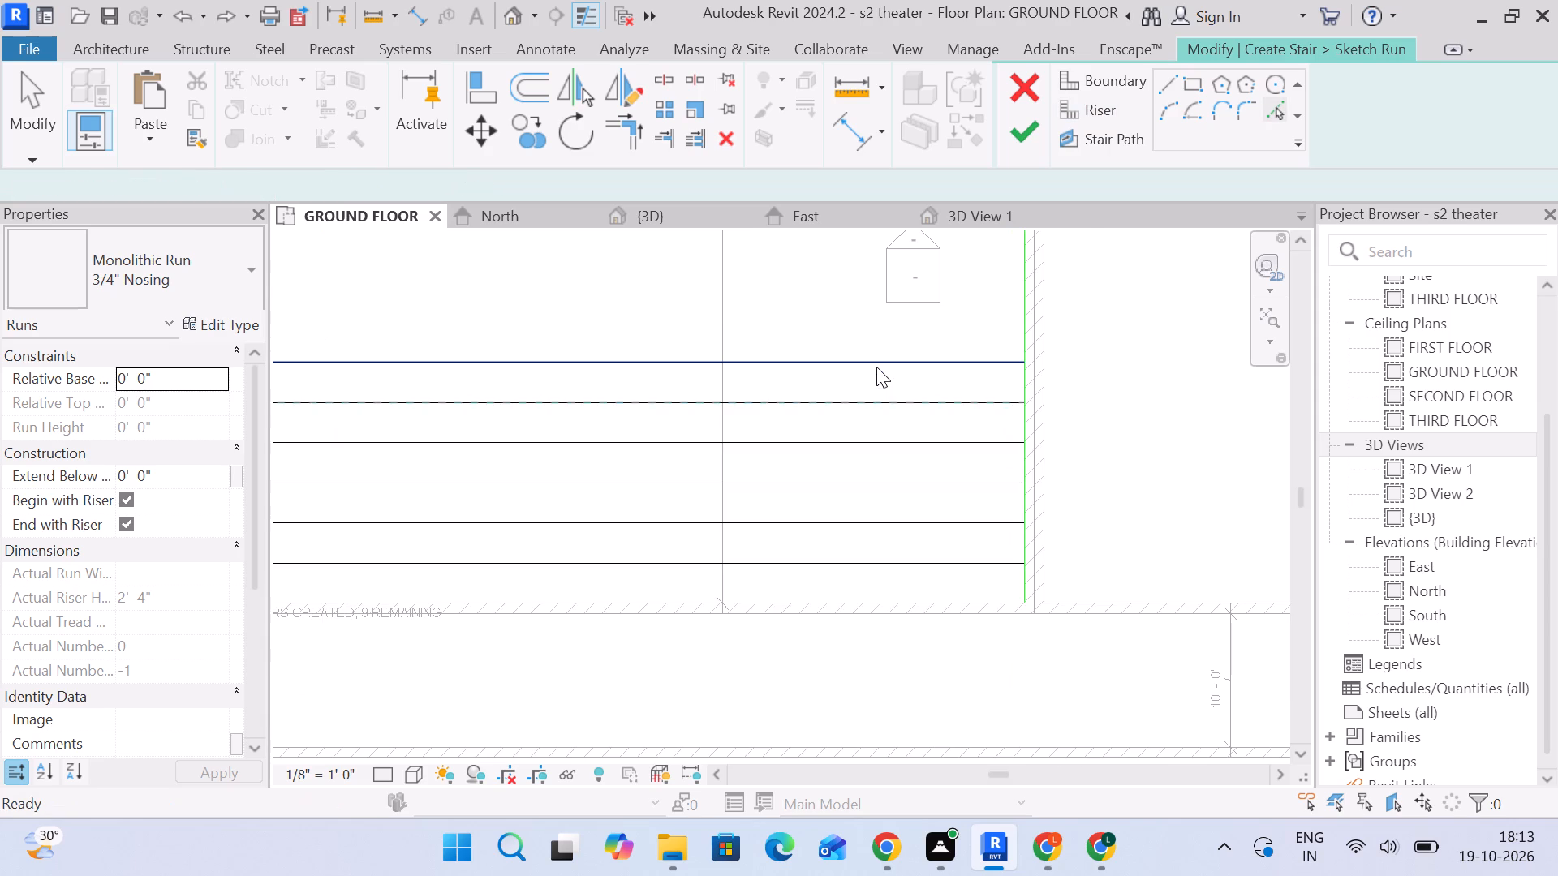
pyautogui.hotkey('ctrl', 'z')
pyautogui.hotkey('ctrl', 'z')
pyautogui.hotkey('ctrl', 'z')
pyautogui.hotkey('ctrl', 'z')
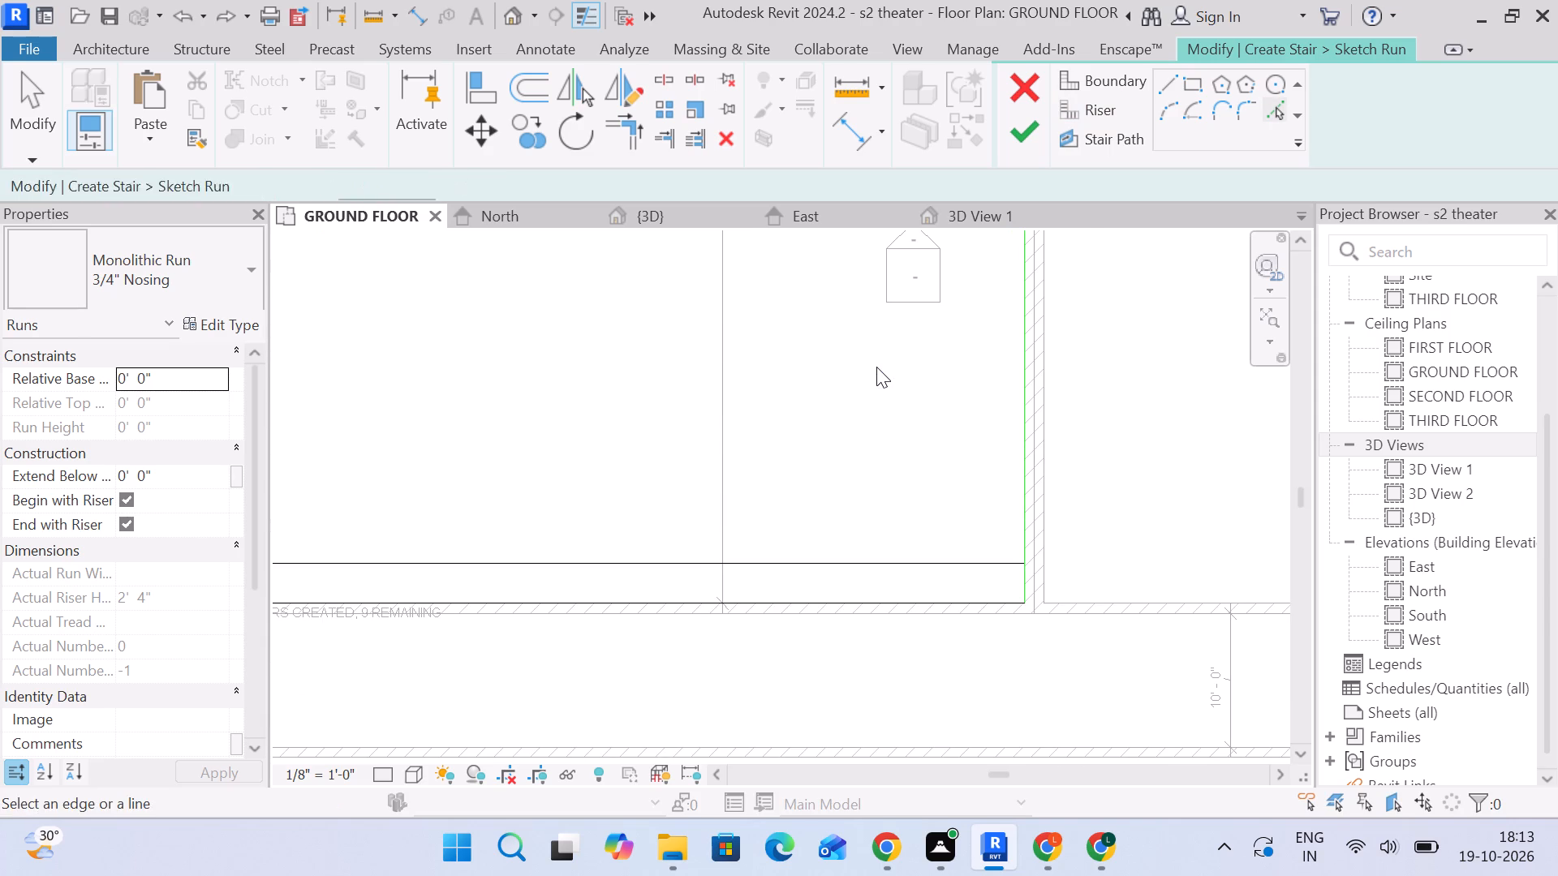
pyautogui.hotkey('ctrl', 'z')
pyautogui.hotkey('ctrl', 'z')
# Add a riser line 3'-0" above the room's lower boundary by picking that boundary with the offset.
pyautogui.scroll(-3, 876, 367)
pyautogui.moveTo(877, 375); pyautogui.dragTo(877, 382, button='middle')
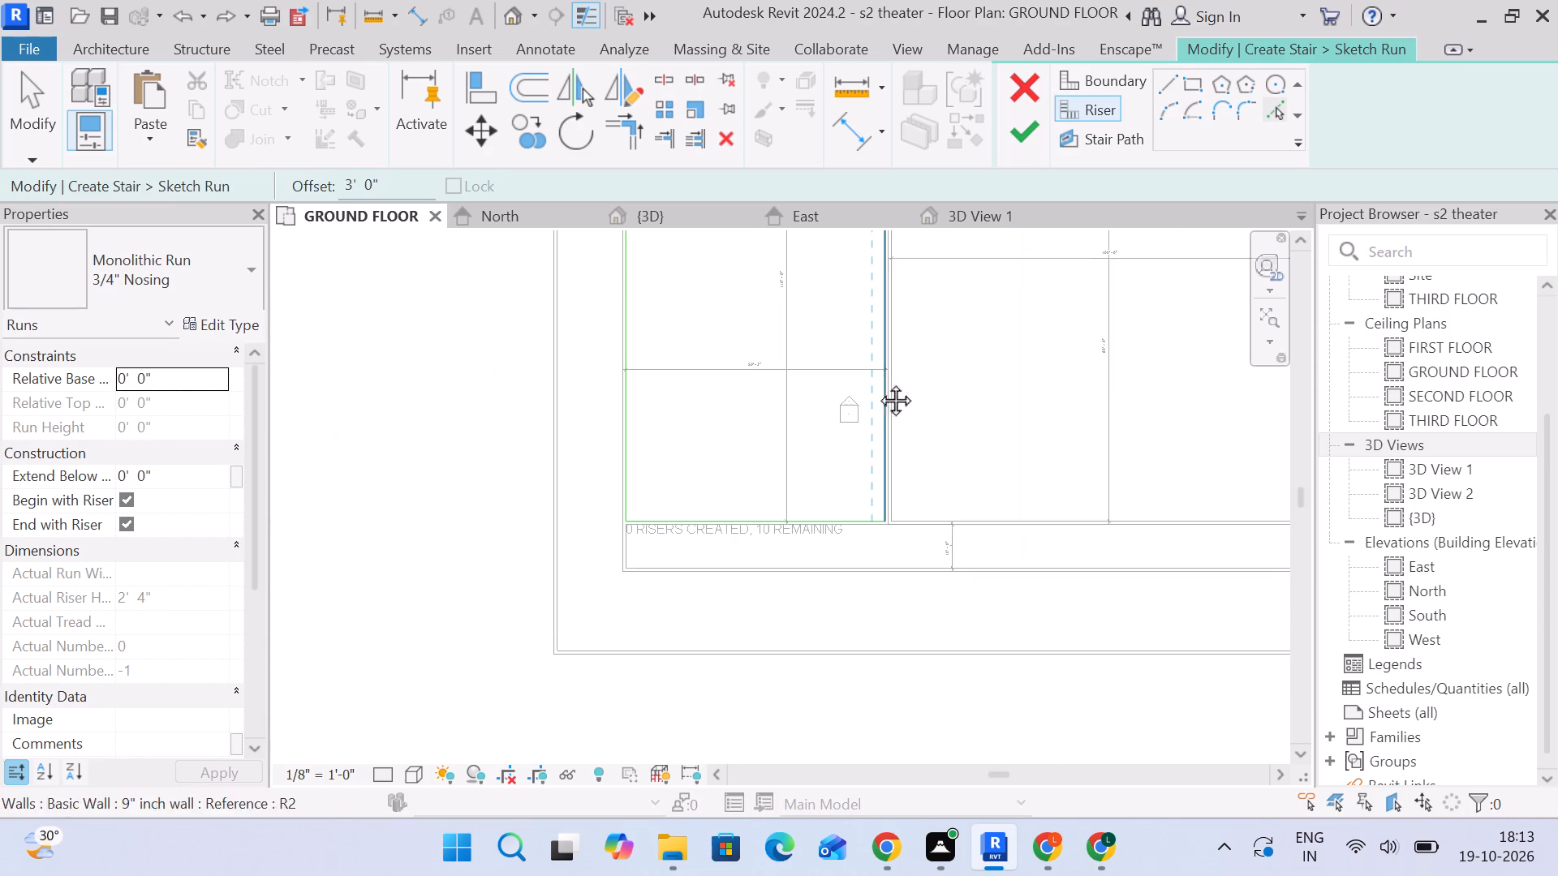
pyautogui.moveTo(877, 382); pyautogui.dragTo(869, 560, button='middle')
pyautogui.scroll(-1, 846, 510)
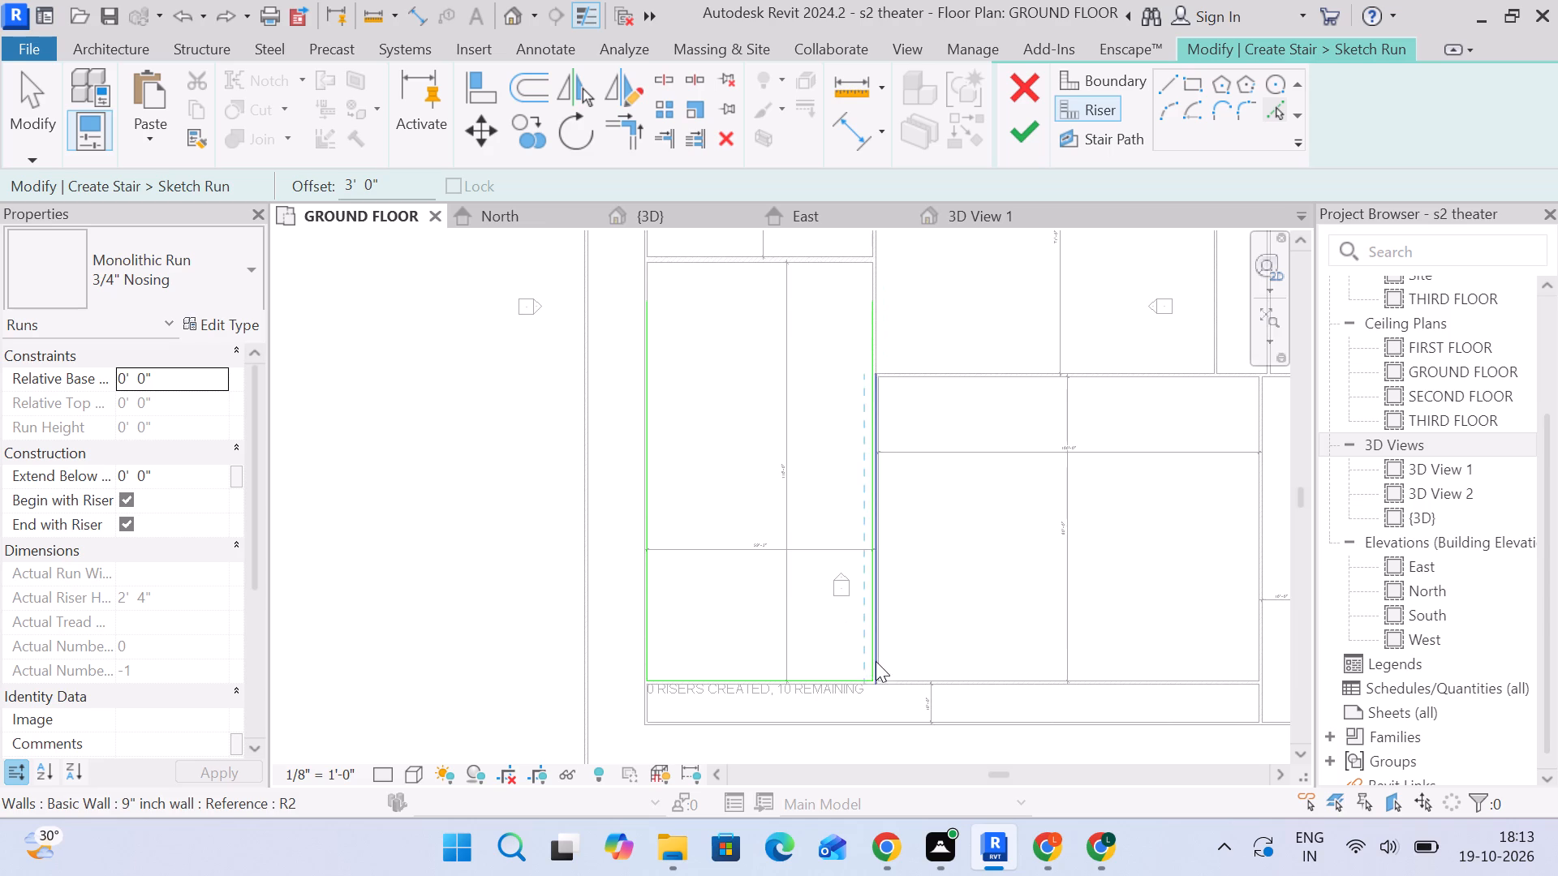
pyautogui.scroll(5, 876, 661)
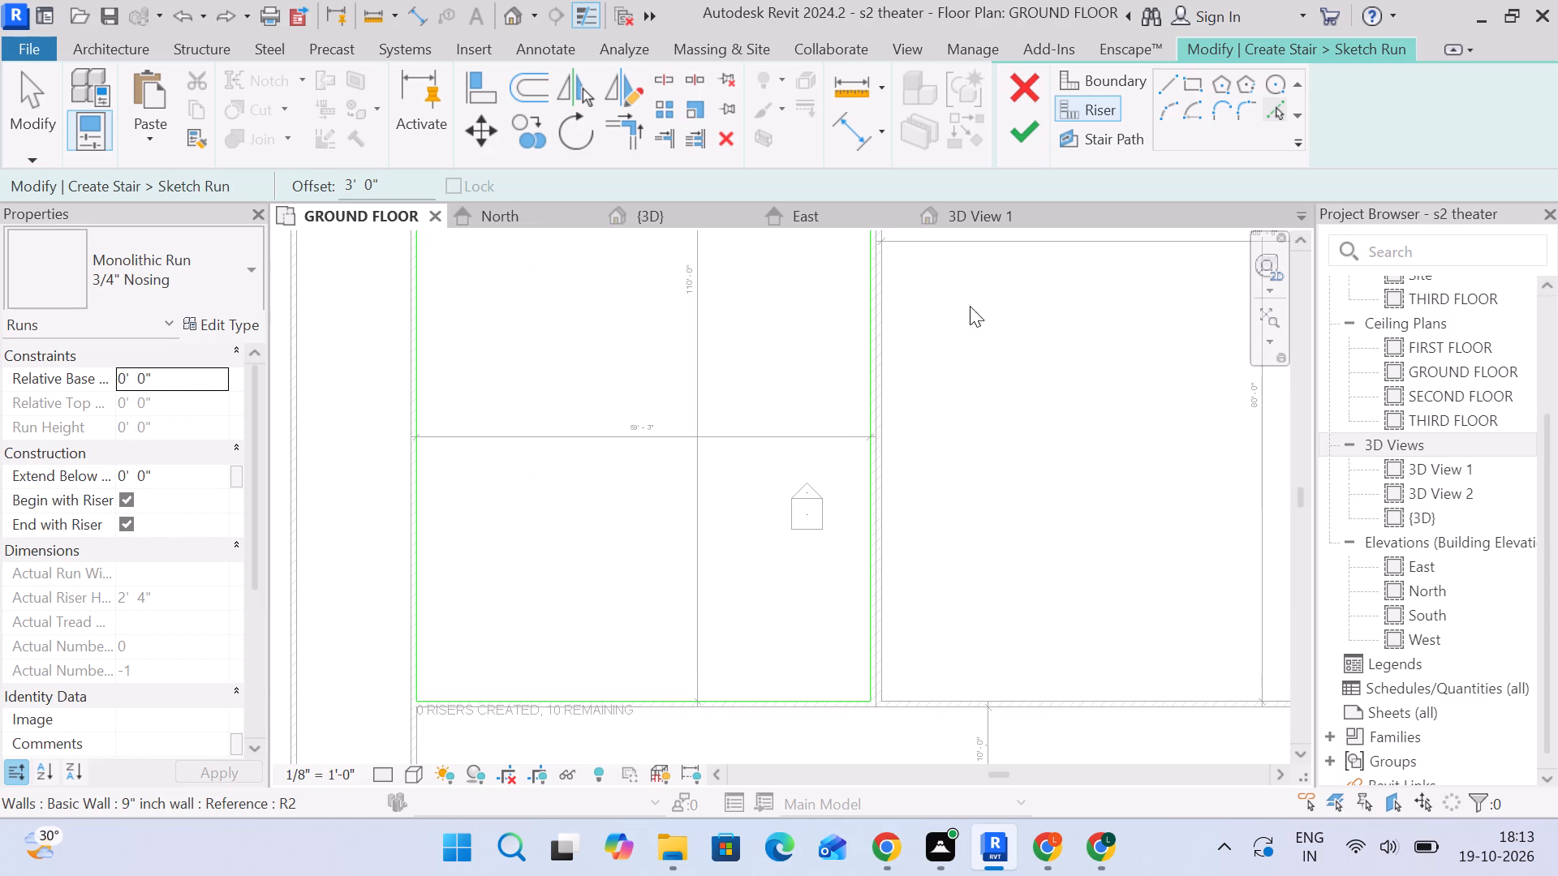
pyautogui.click(1271, 105)
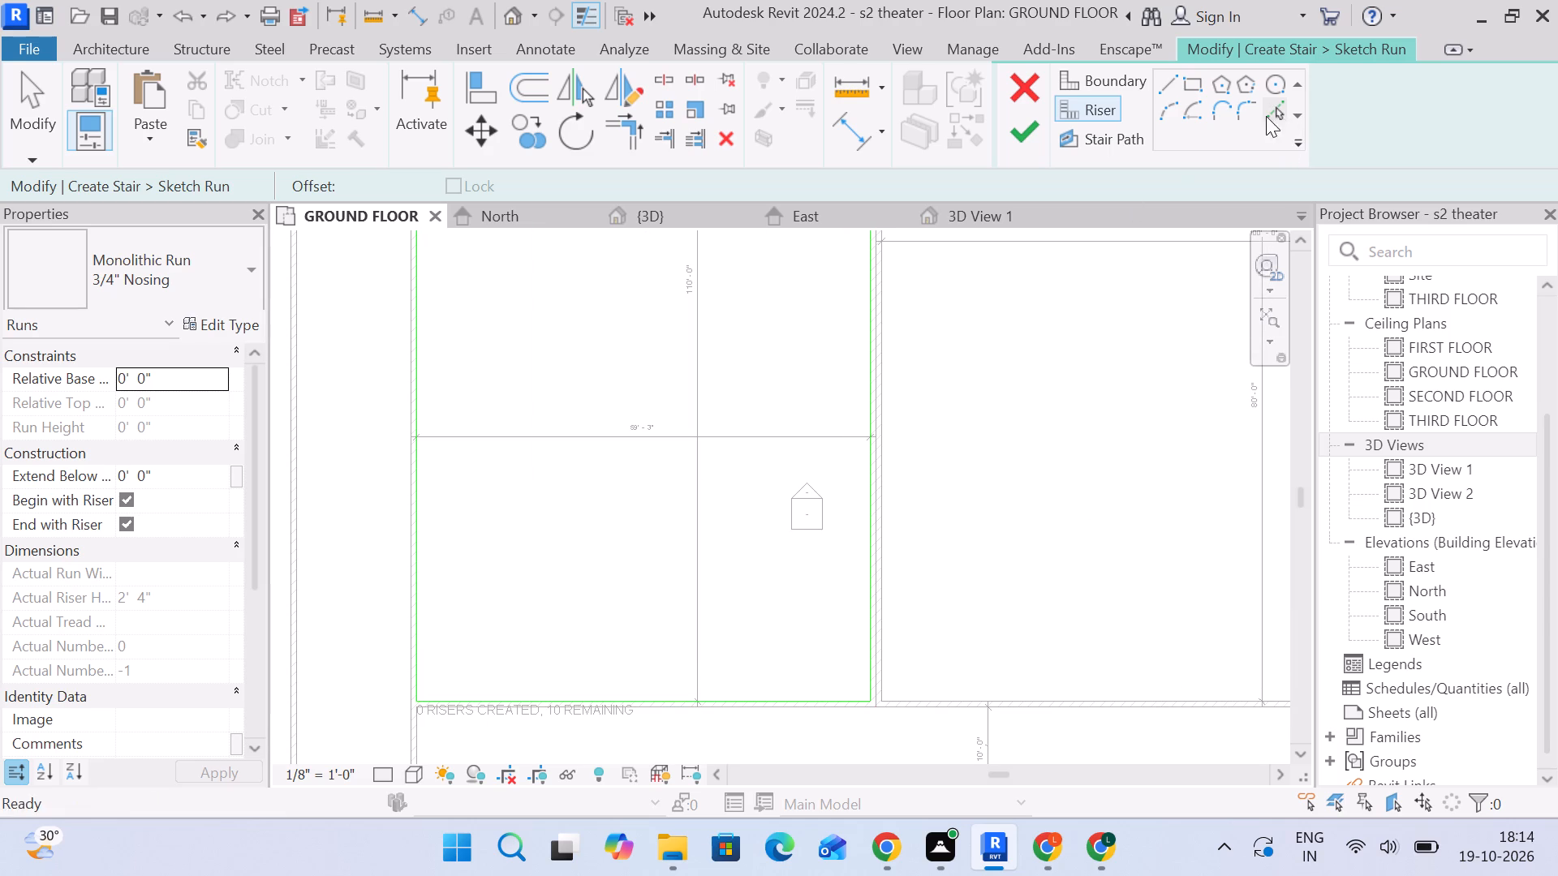
pyautogui.click(803, 698)
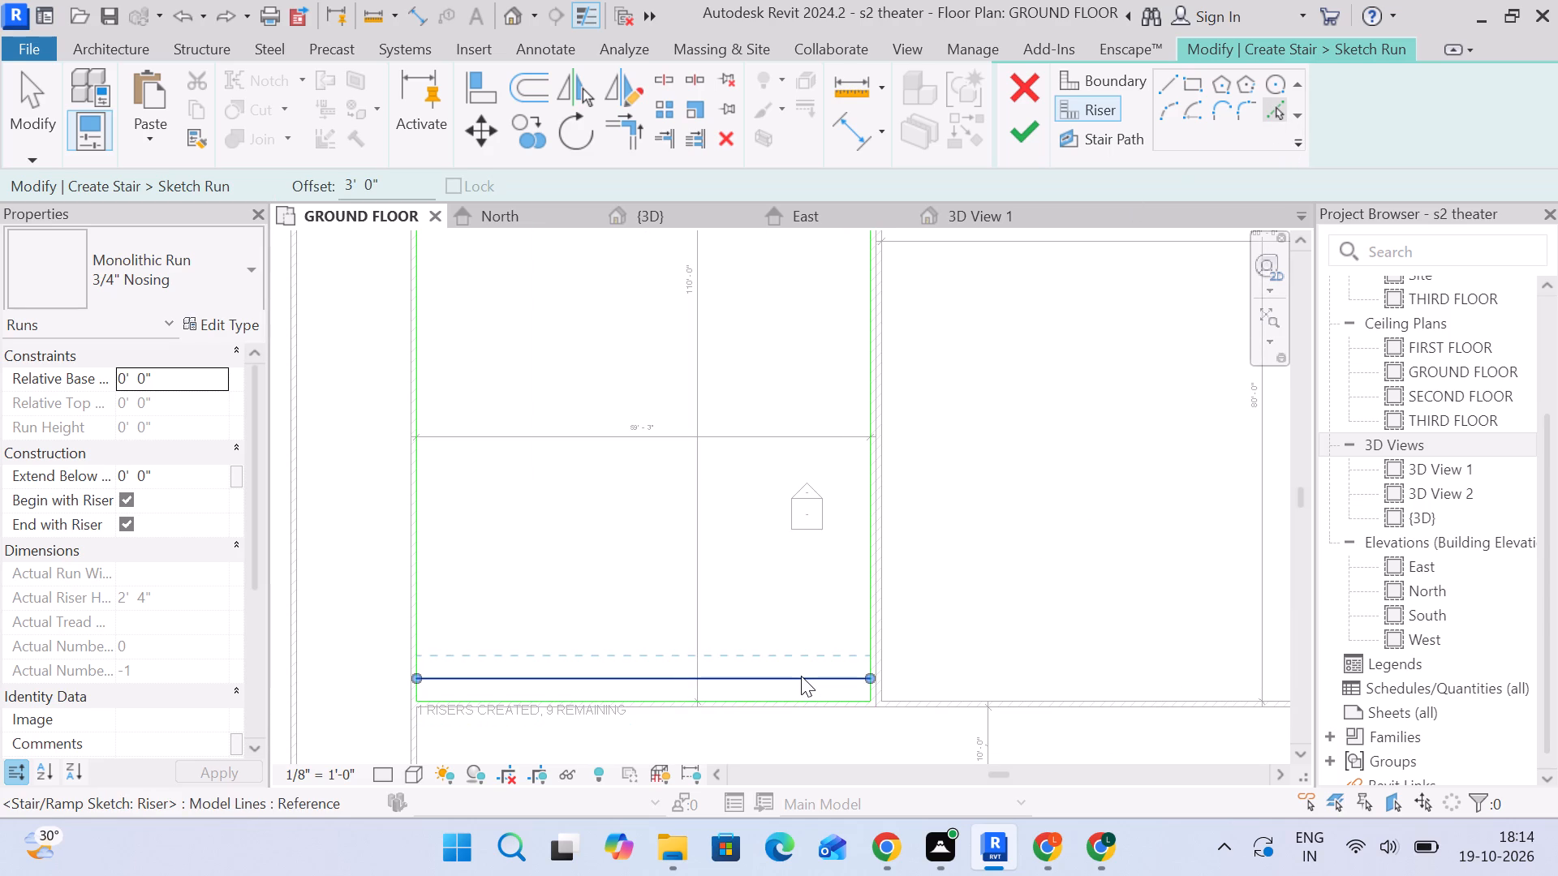
# Add eight more riser lines going up the room by picking each preceding riser with the 3'-0" offset.
pyautogui.scroll(-2, 796, 579)
pyautogui.moveTo(798, 573); pyautogui.dragTo(798, 645, button='middle')
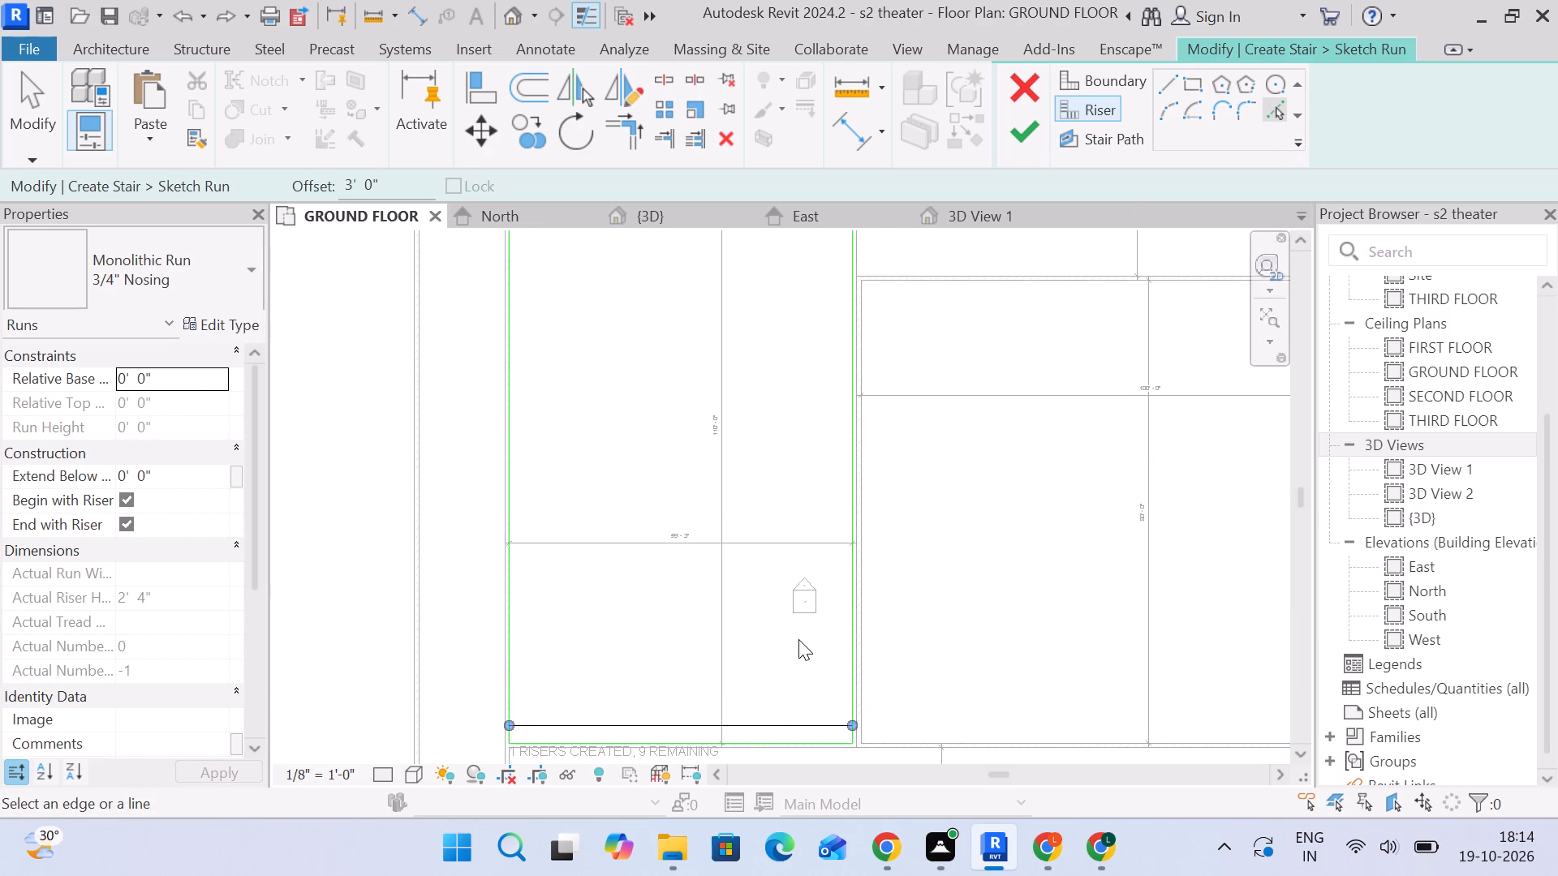
pyautogui.moveTo(782, 691); pyautogui.dragTo(779, 519, button='middle')
pyautogui.scroll(3, 765, 544)
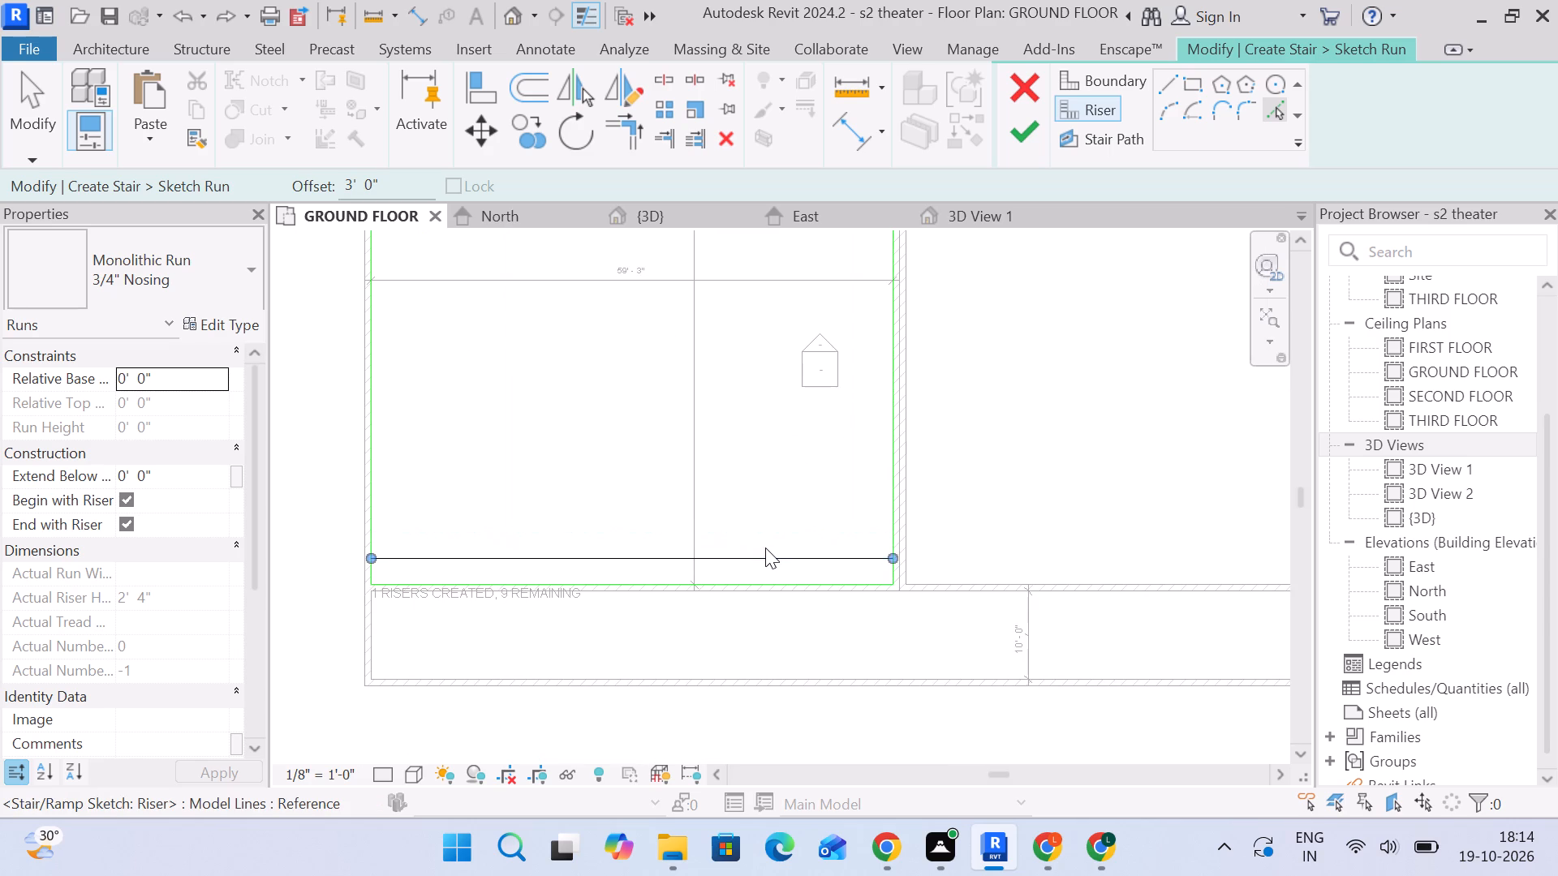
pyautogui.click(765, 547)
pyautogui.click(768, 552)
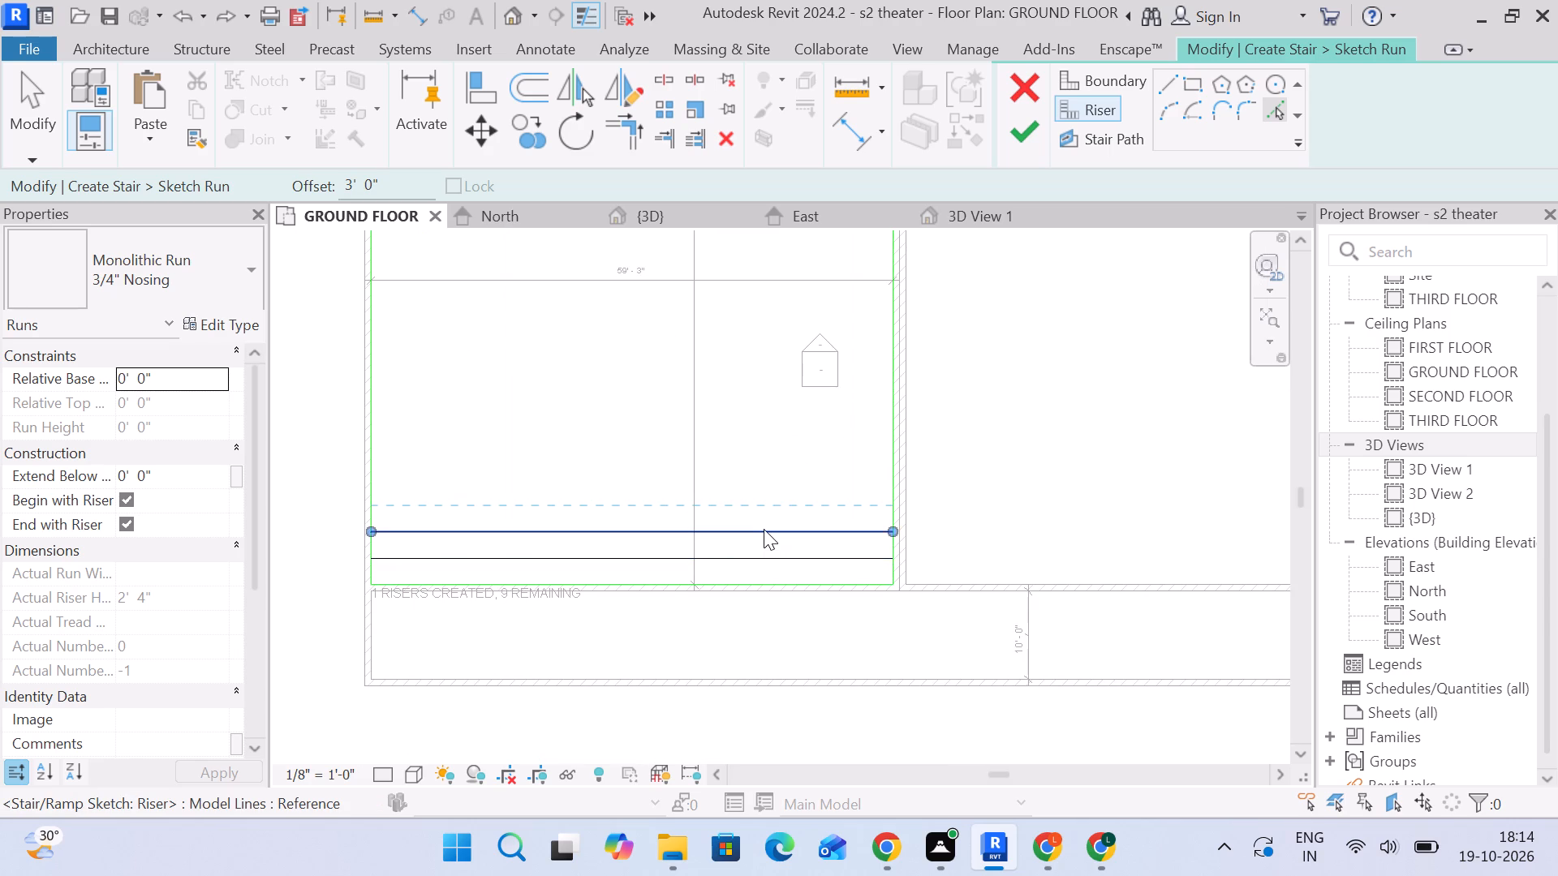
pyautogui.click(764, 529)
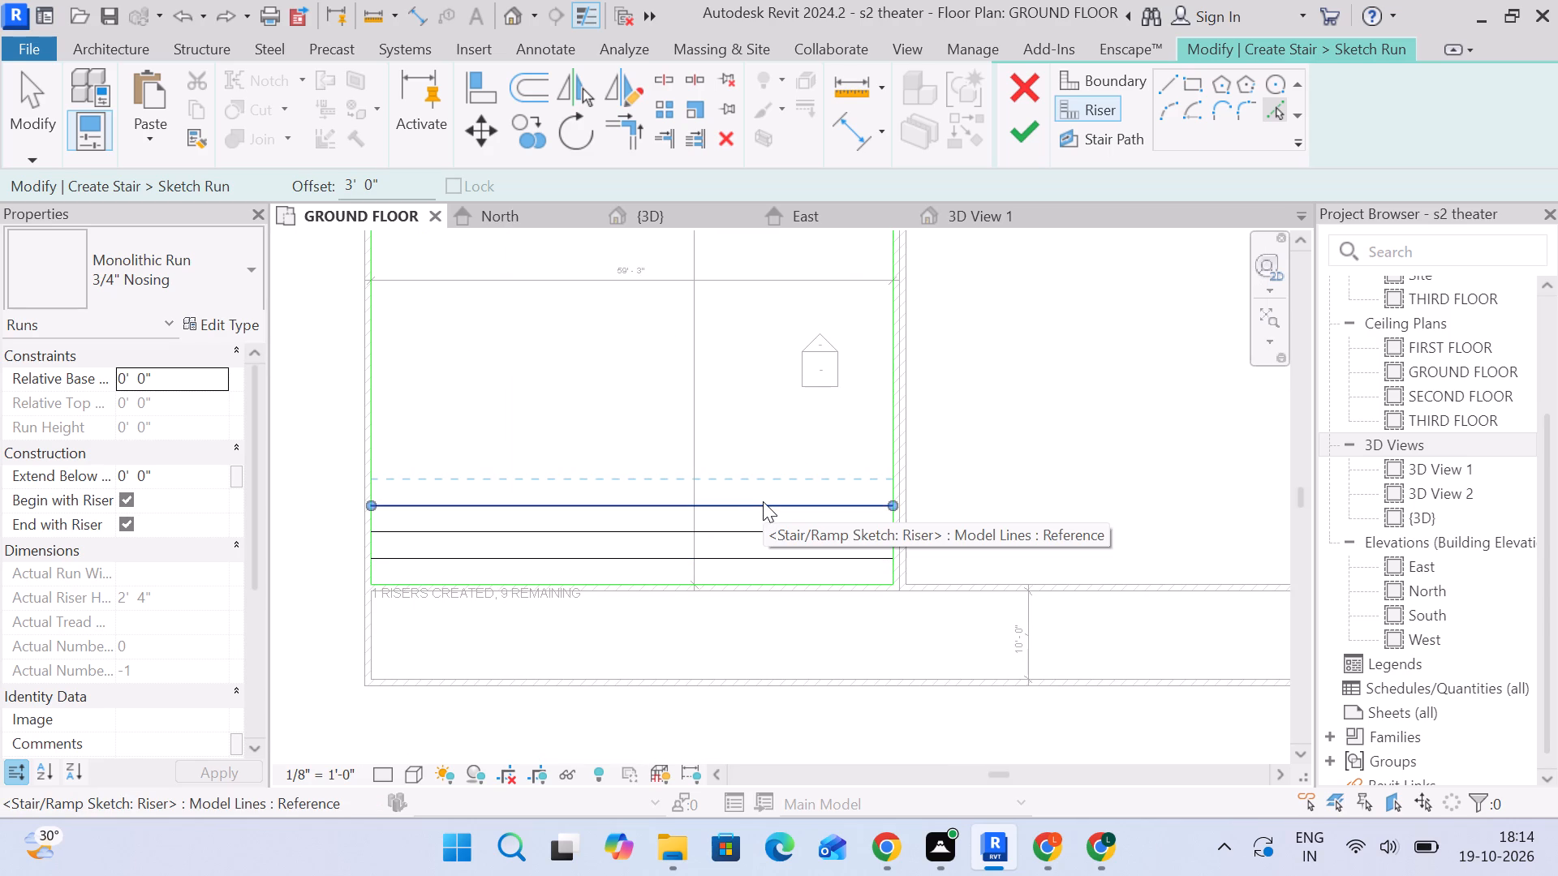
pyautogui.click(763, 501)
pyautogui.click(764, 478)
pyautogui.click(764, 450)
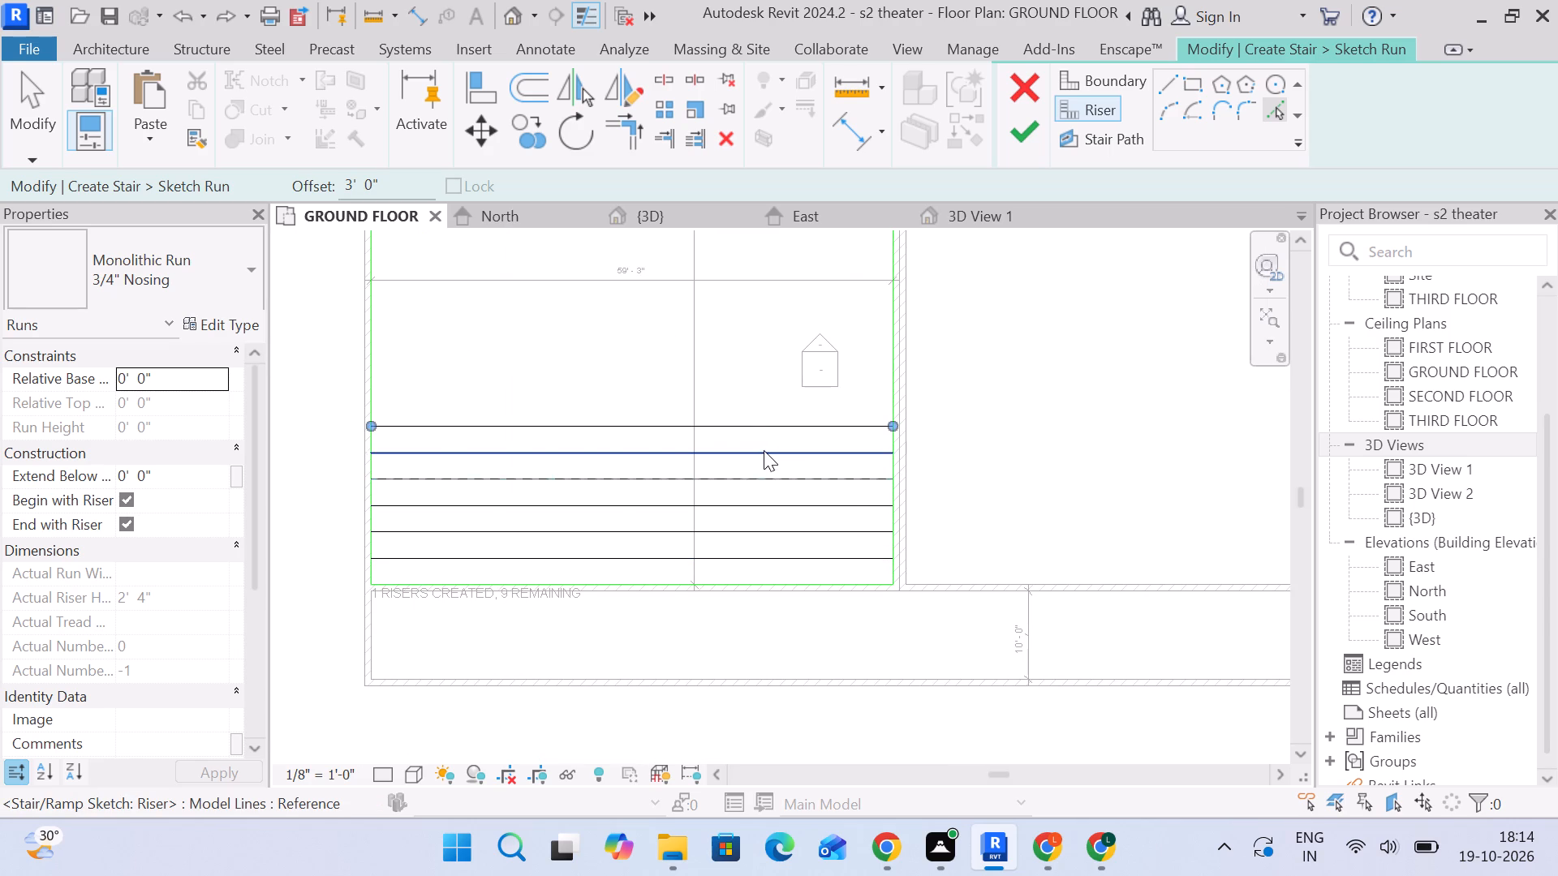
pyautogui.click(765, 419)
pyautogui.click(768, 393)
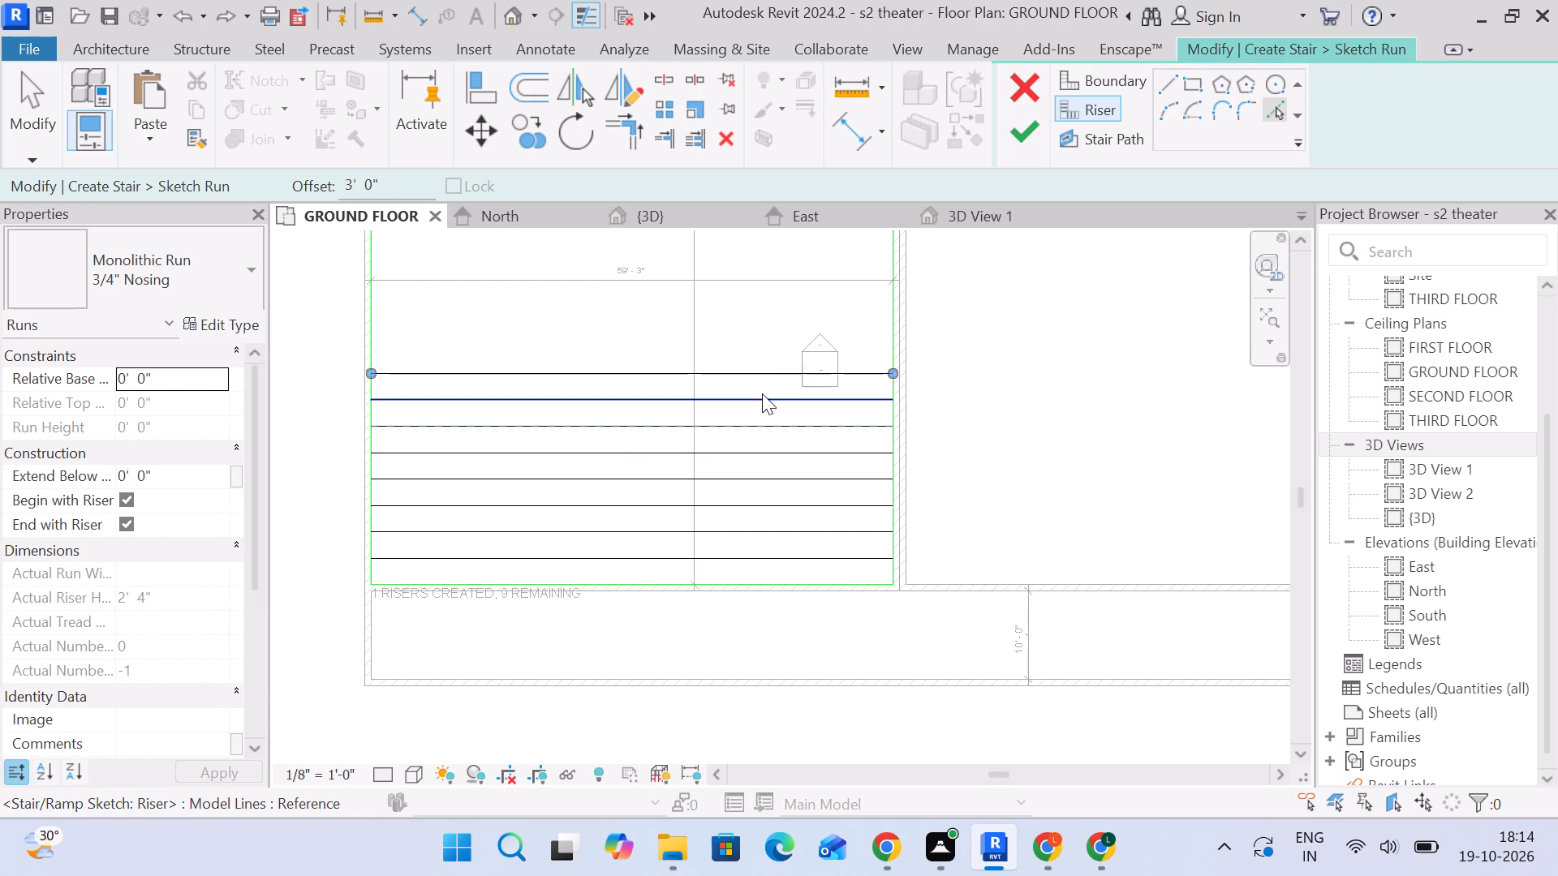
pyautogui.click(777, 369)
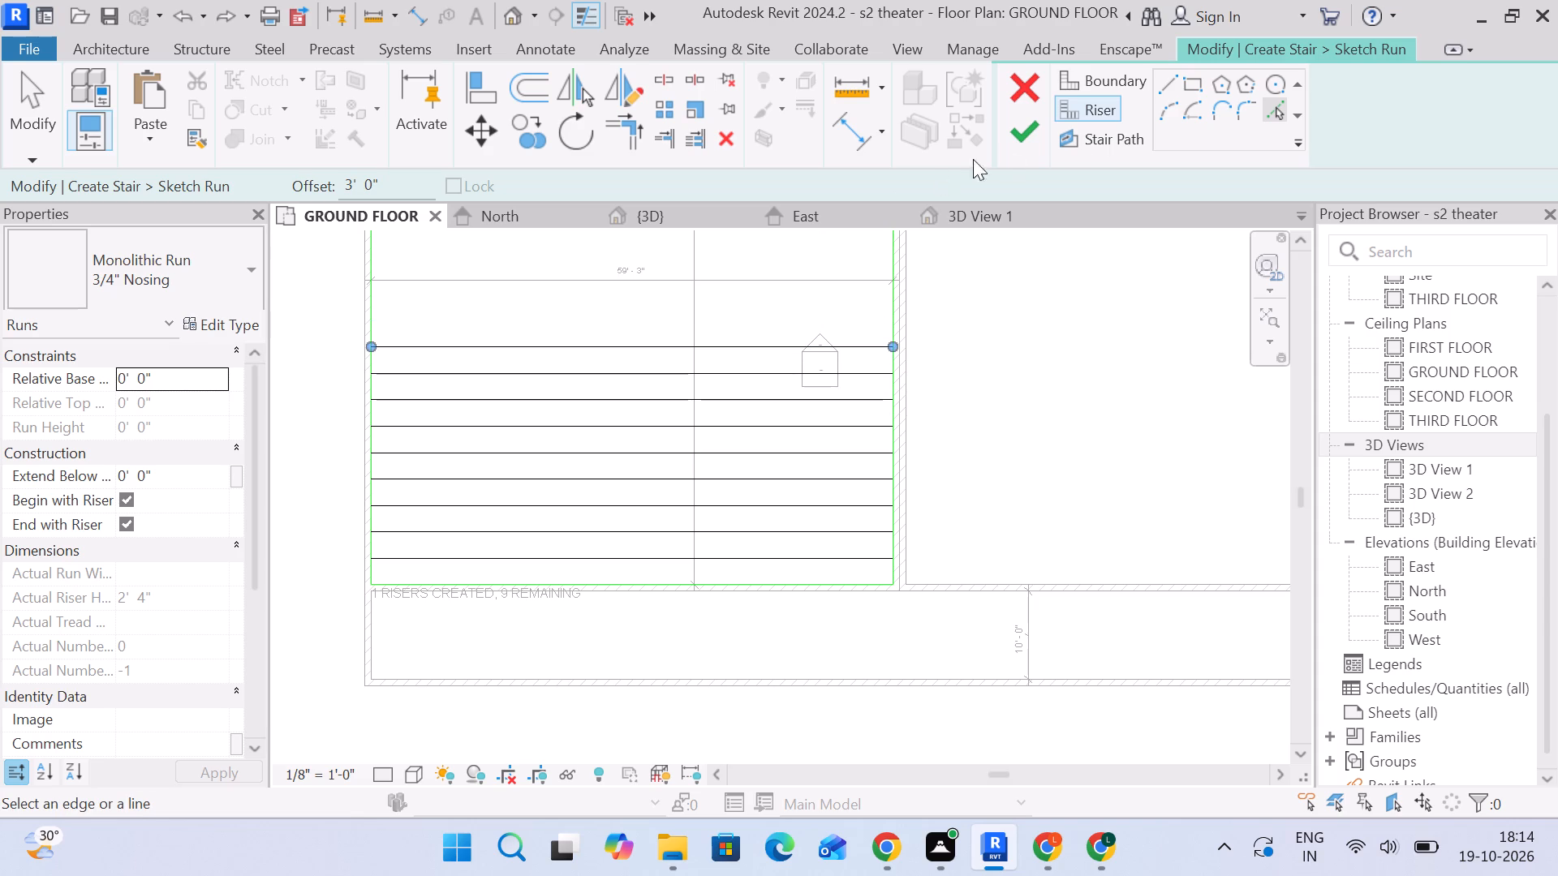
# Set the offset to 5'-0" and add one riser line above the topmost riser.
pyautogui.moveTo(406, 190); pyautogui.dragTo(346, 210)
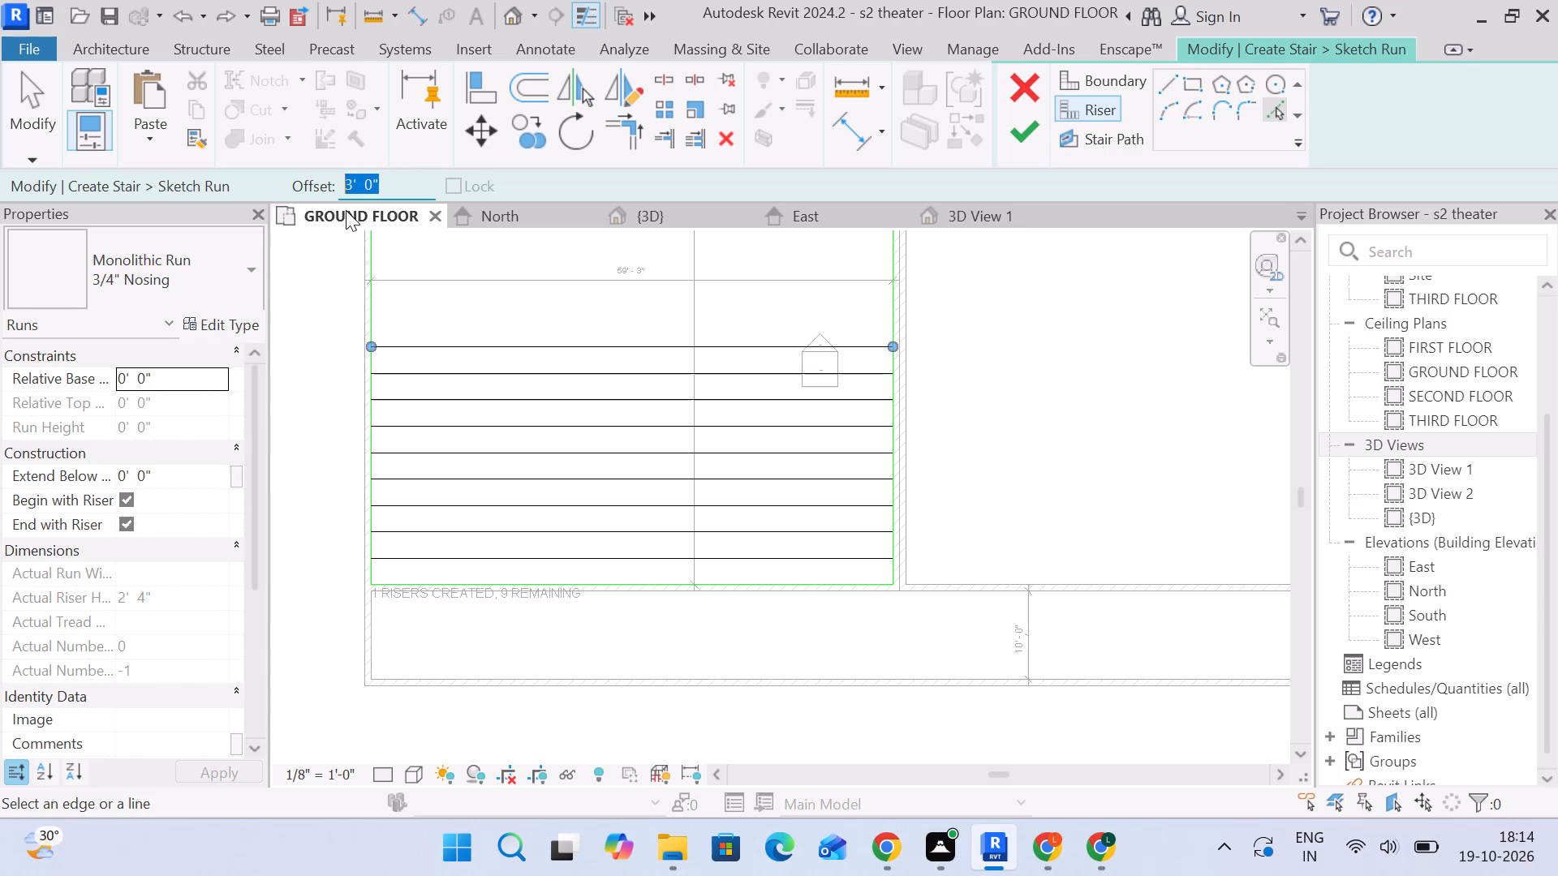
pyautogui.press('5')
pyautogui.press('Return')
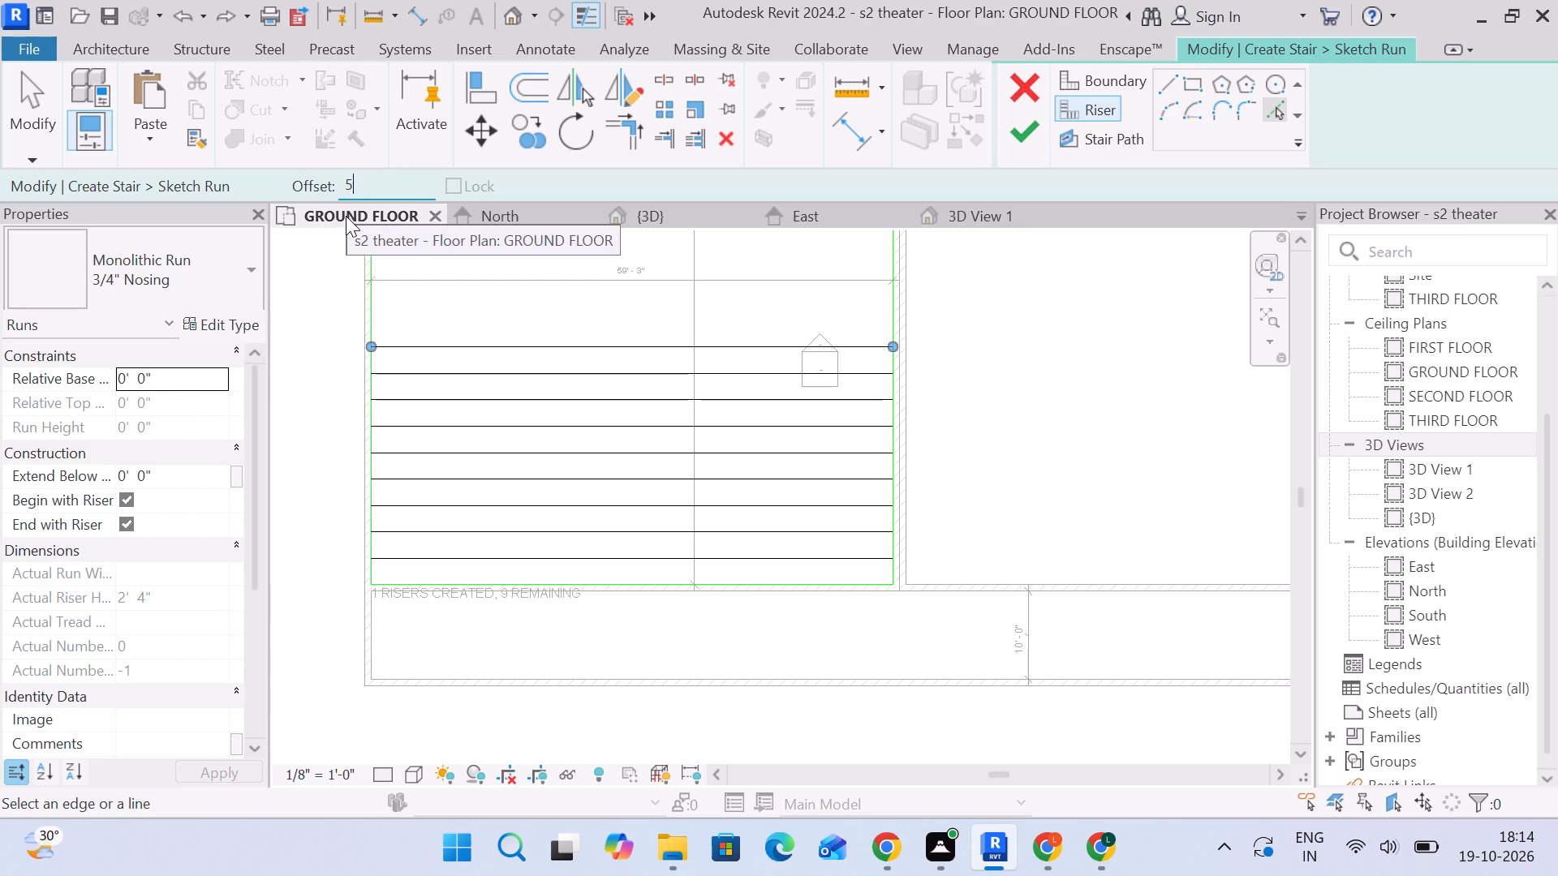
pyautogui.click(708, 338)
# Set the offset back to 3'-0" and add ten riser lines above the 5'-0" tread, picking each preceding riser.
pyautogui.moveTo(402, 184); pyautogui.dragTo(321, 192)
pyautogui.press('3')
pyautogui.press('Return')
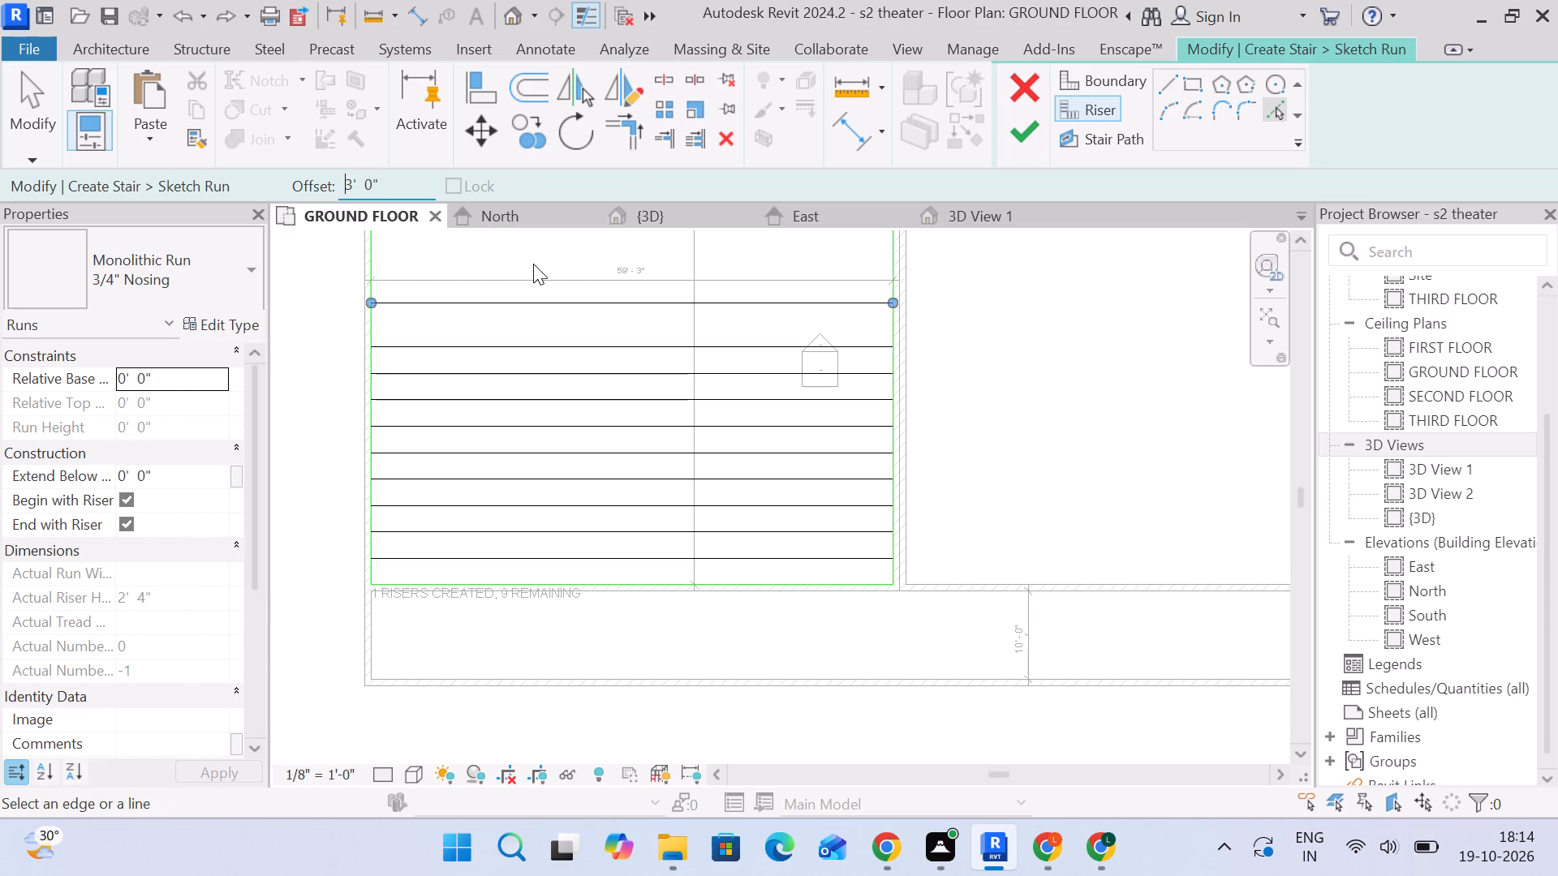
pyautogui.click(553, 299)
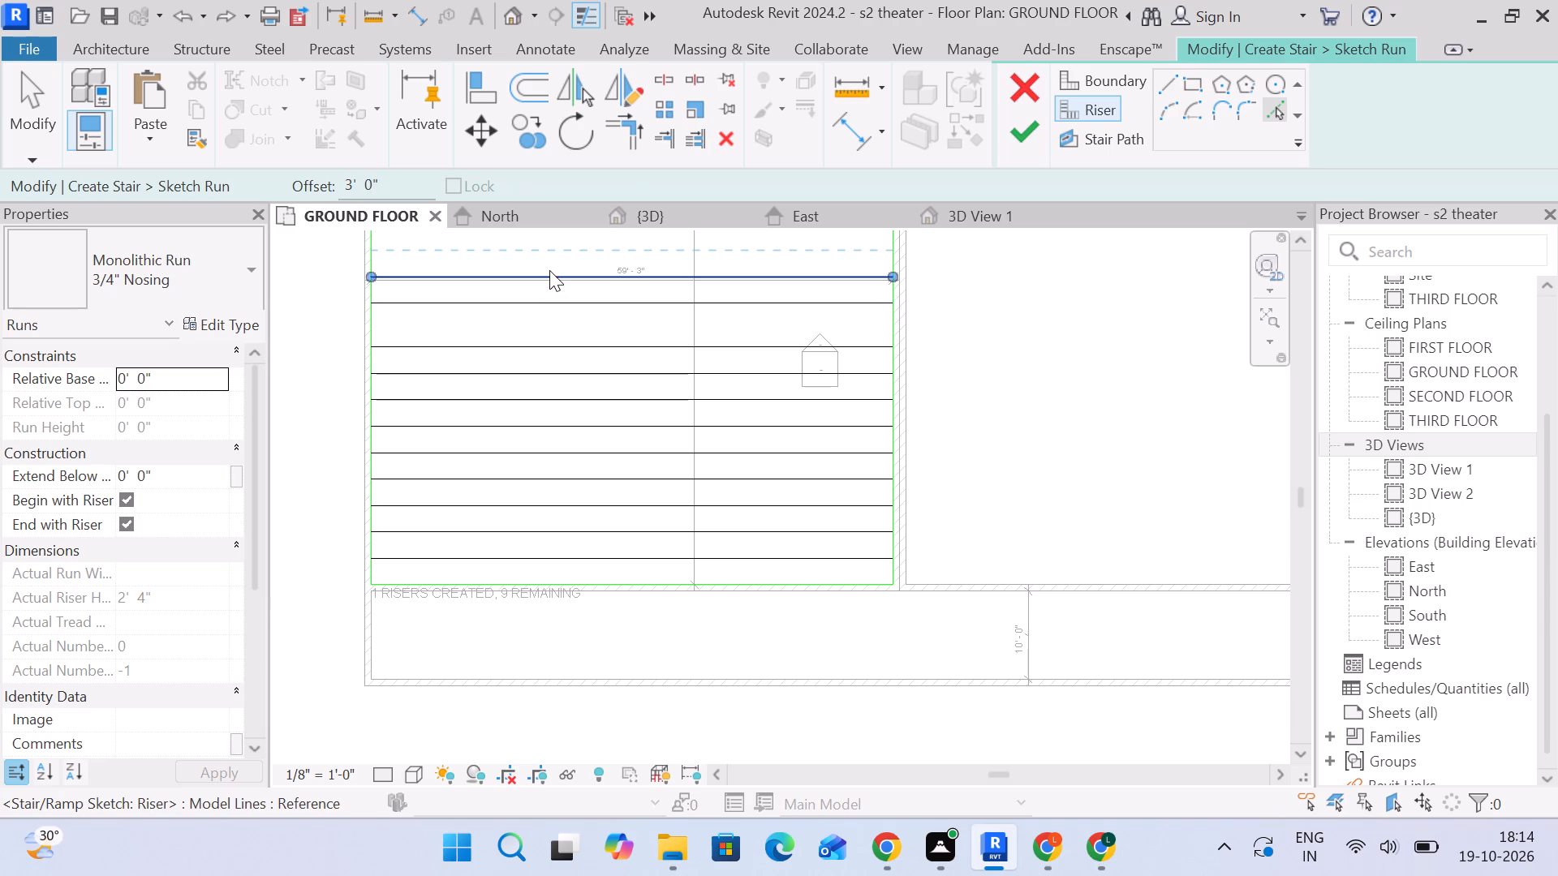
pyautogui.click(549, 267)
pyautogui.moveTo(558, 292); pyautogui.dragTo(525, 457, button='middle')
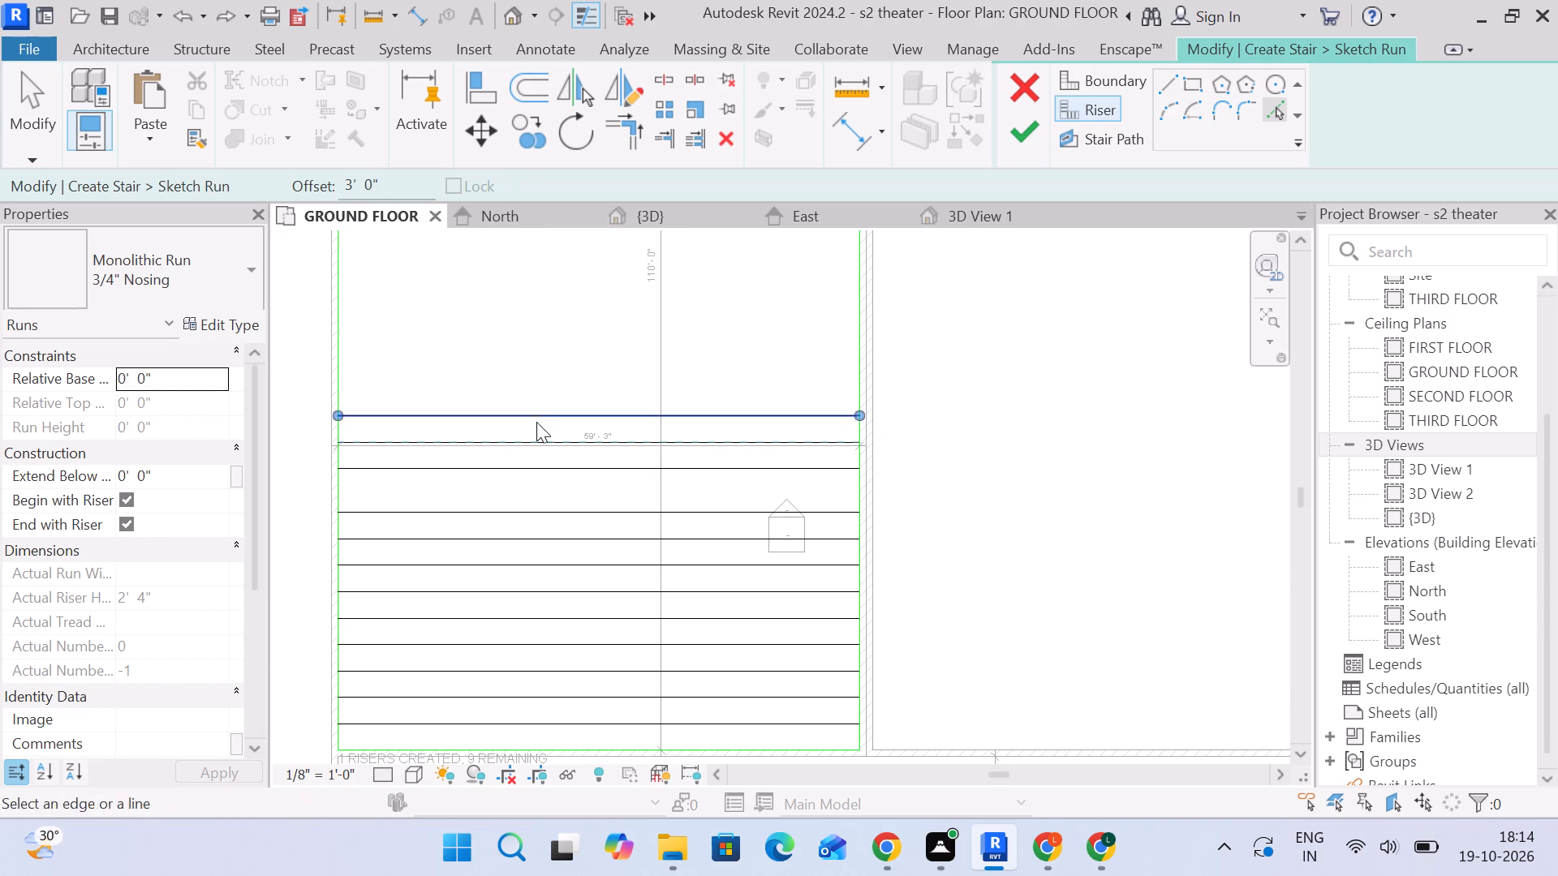
pyautogui.click(534, 410)
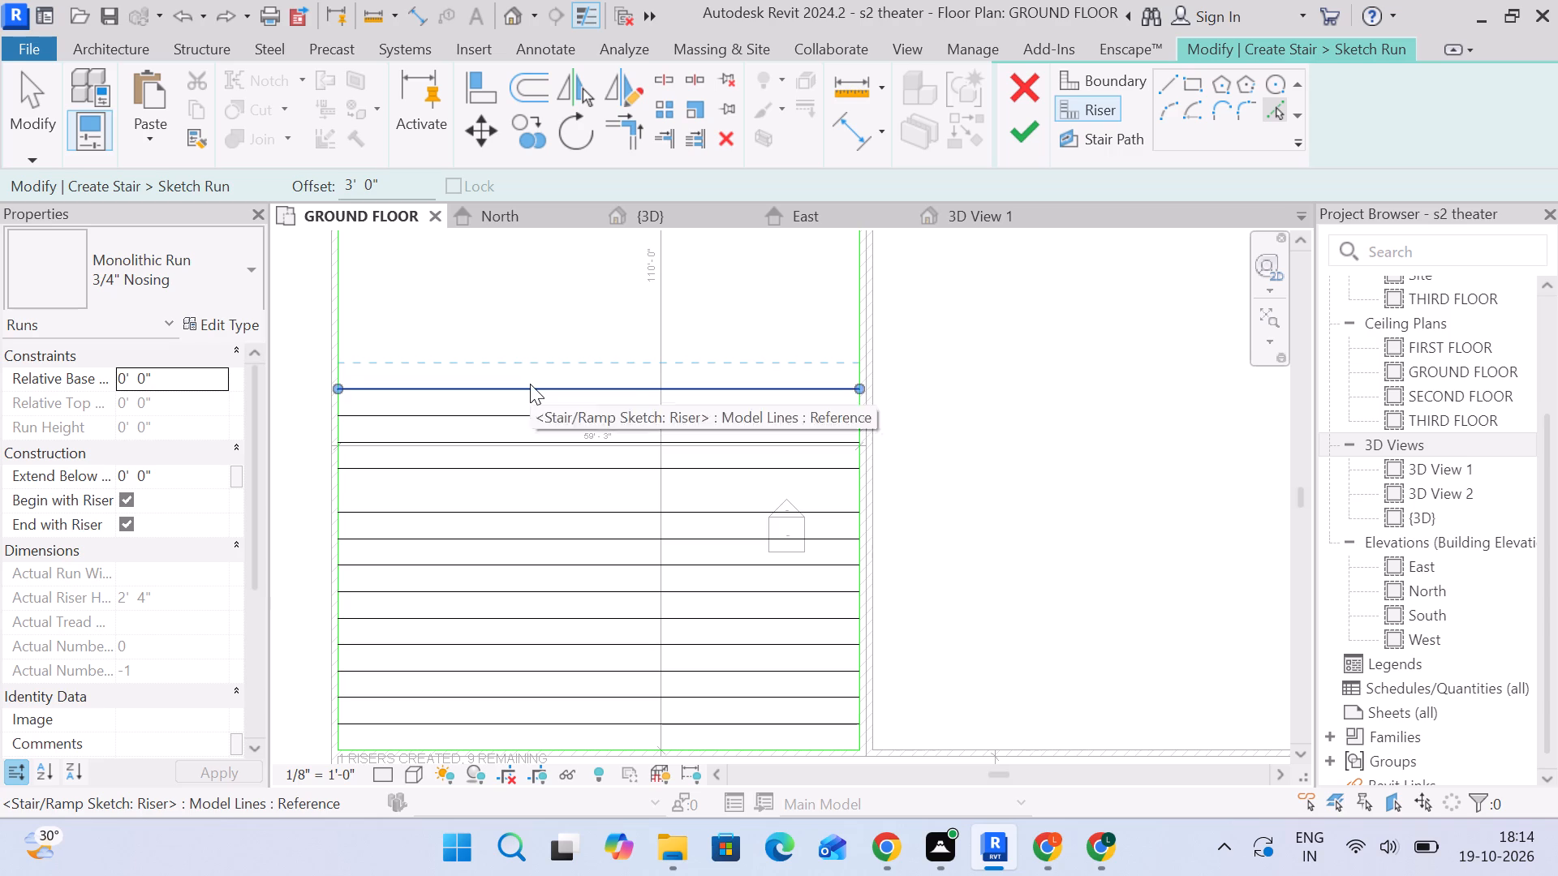
pyautogui.click(530, 384)
pyautogui.click(530, 358)
pyautogui.click(533, 330)
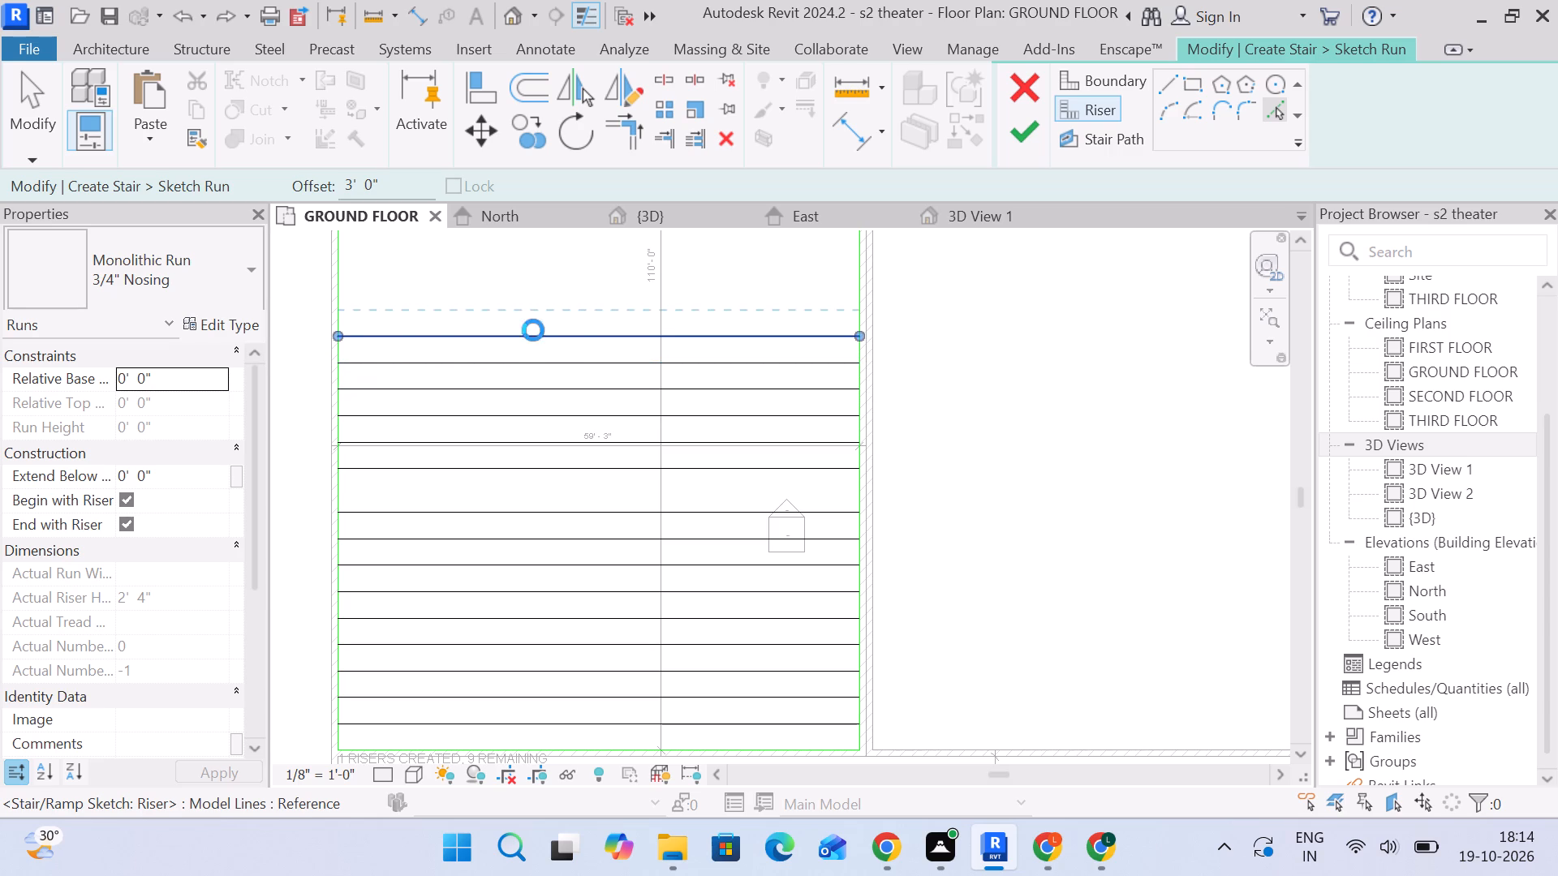
pyautogui.click(537, 302)
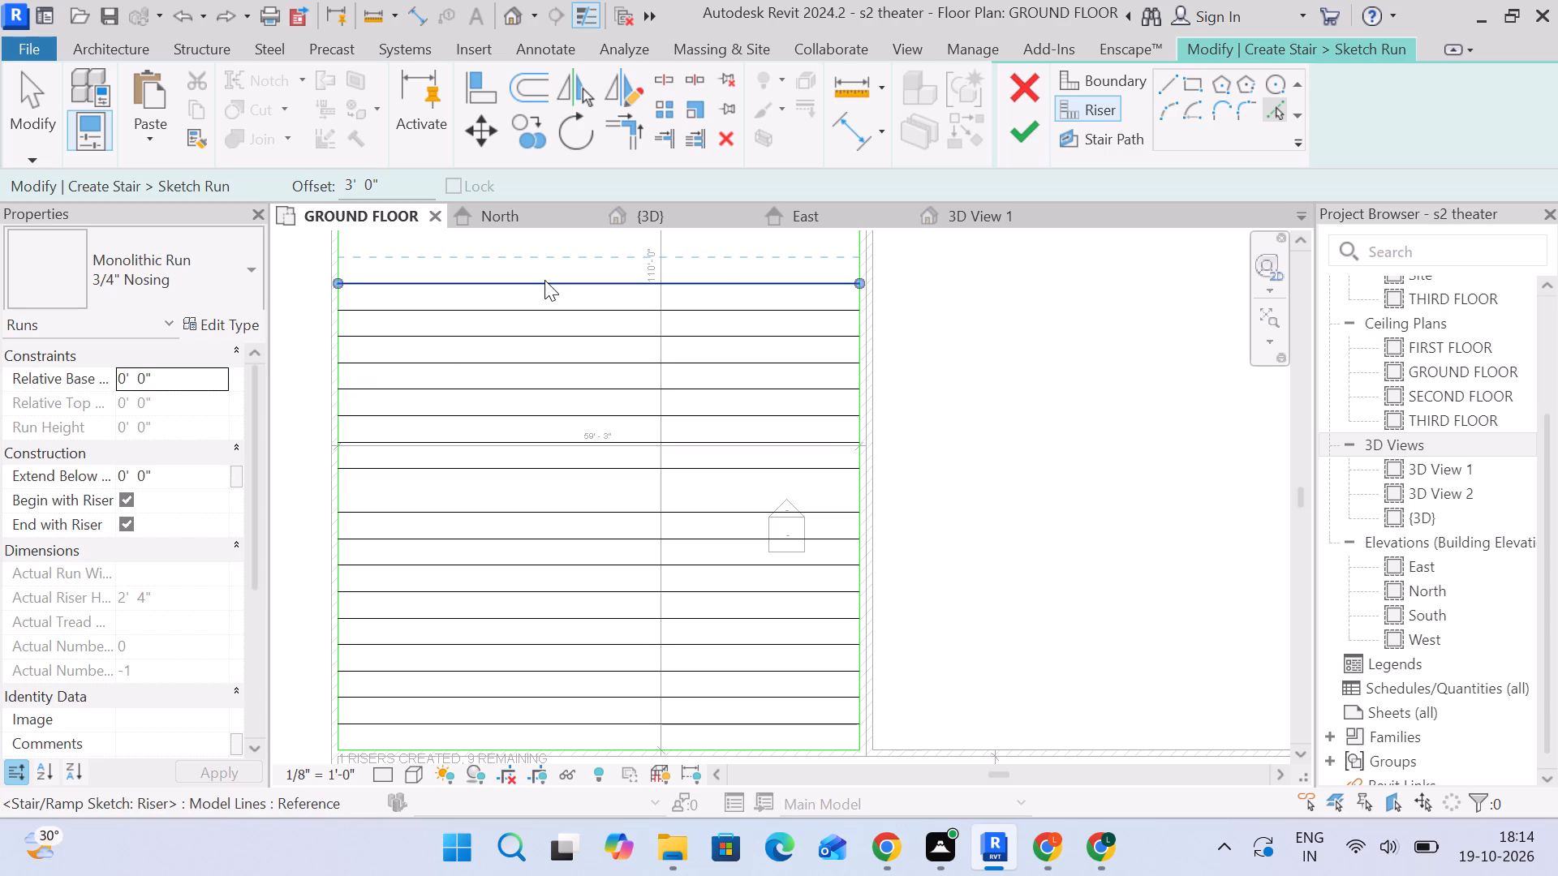
pyautogui.click(544, 280)
pyautogui.moveTo(544, 282); pyautogui.dragTo(544, 401, button='middle')
pyautogui.click(546, 372)
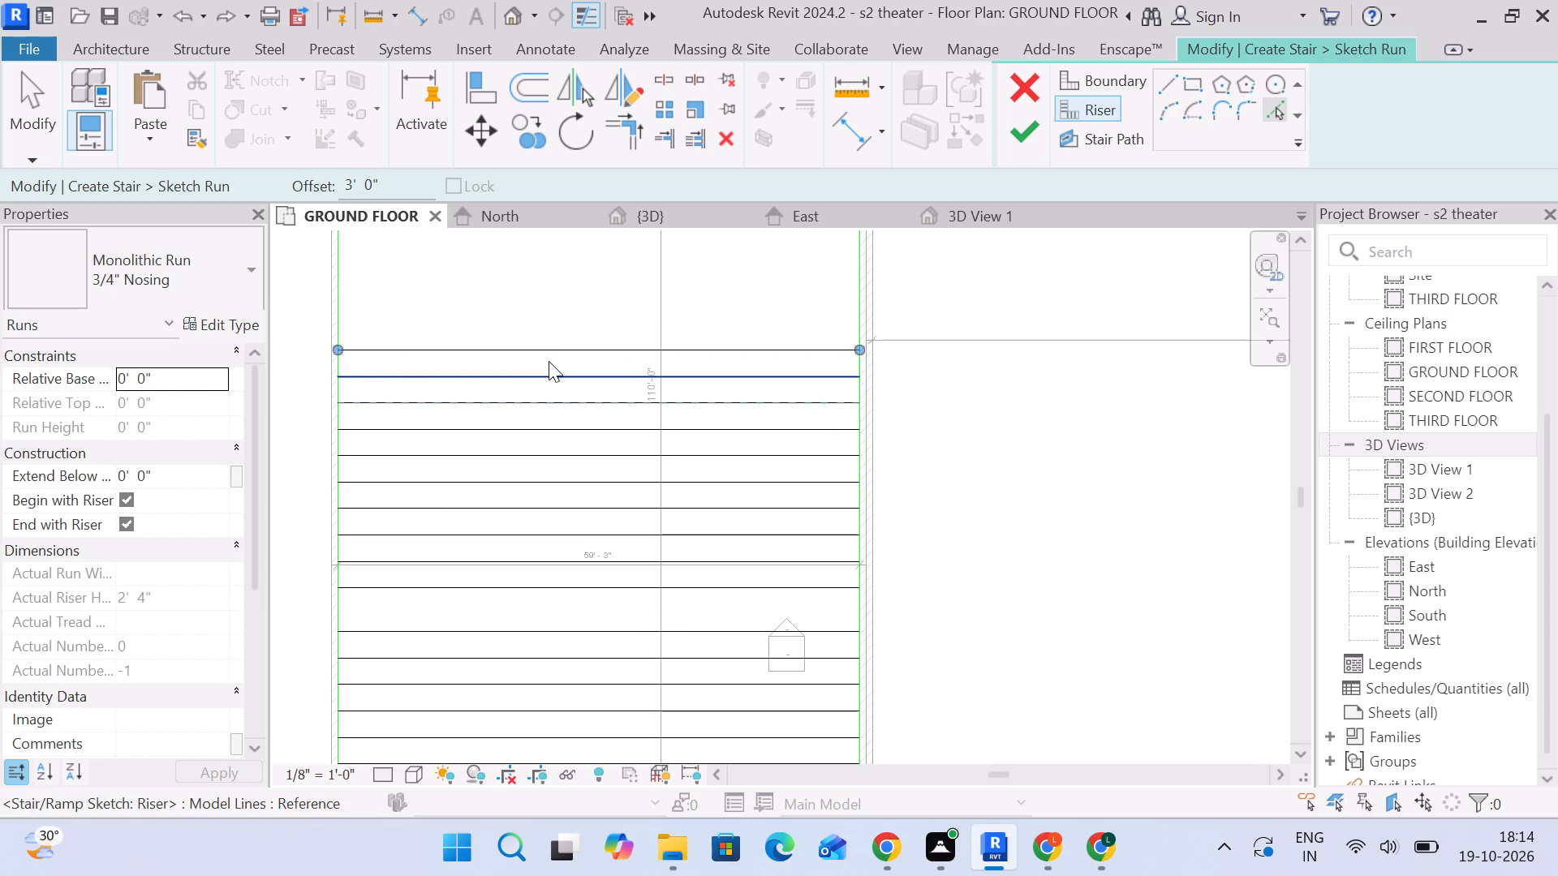
pyautogui.click(549, 346)
# Set the offset to 5'-0" and add one riser line above the topmost riser for a second wide tread.
pyautogui.moveTo(386, 179); pyautogui.dragTo(297, 190)
pyautogui.press('5')
pyautogui.press('Return')
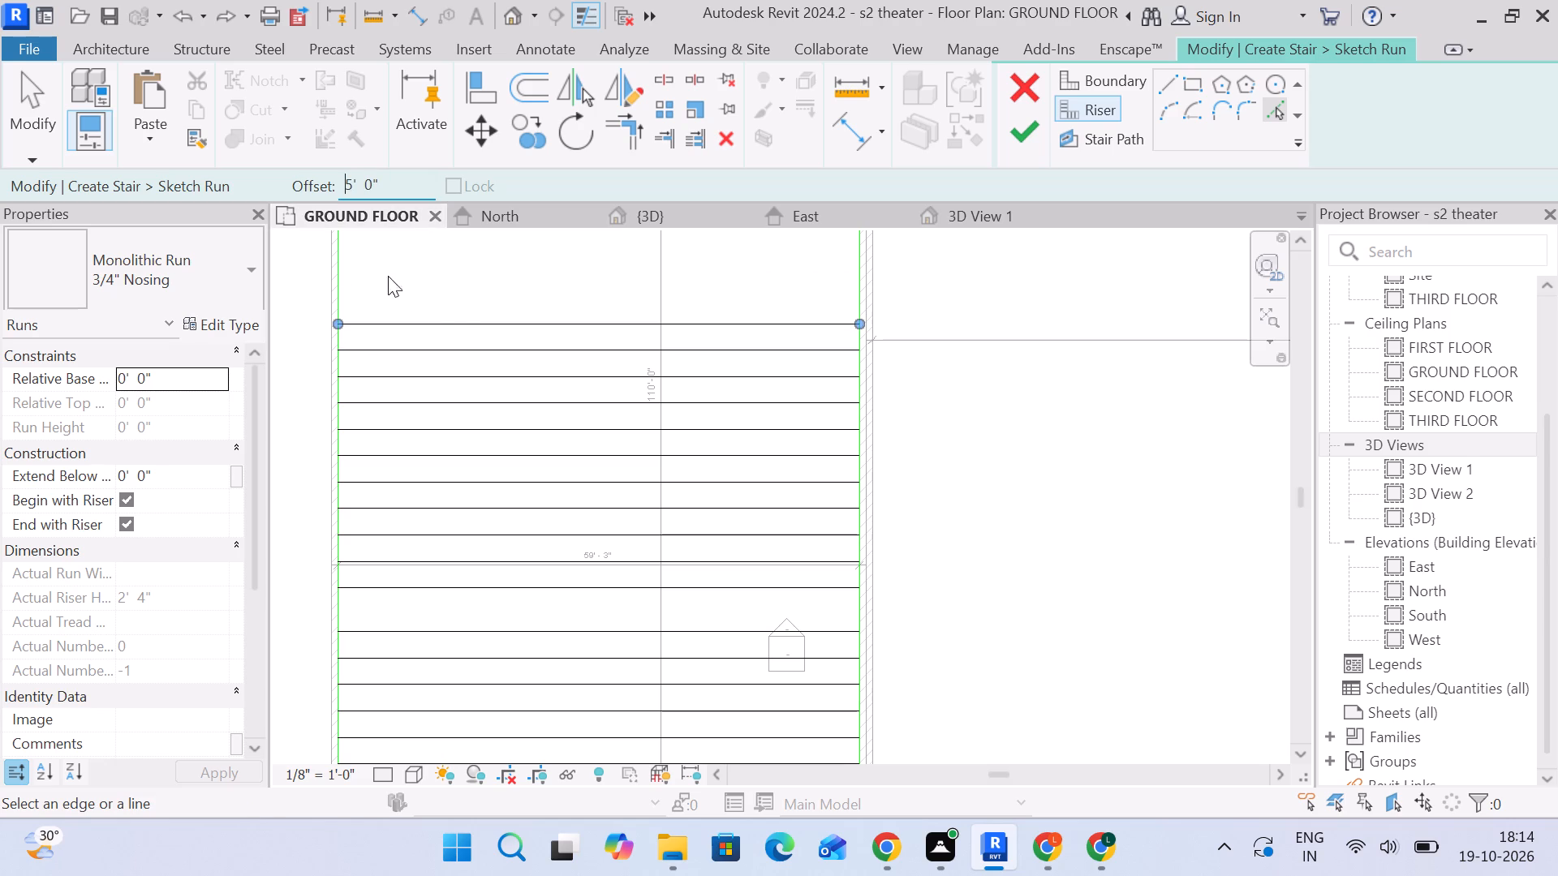
pyautogui.click(458, 315)
# Set the offset to 3'-0" and add four riser lines above the second wide tread, picking each preceding riser.
pyautogui.moveTo(471, 283); pyautogui.dragTo(461, 367, button='middle')
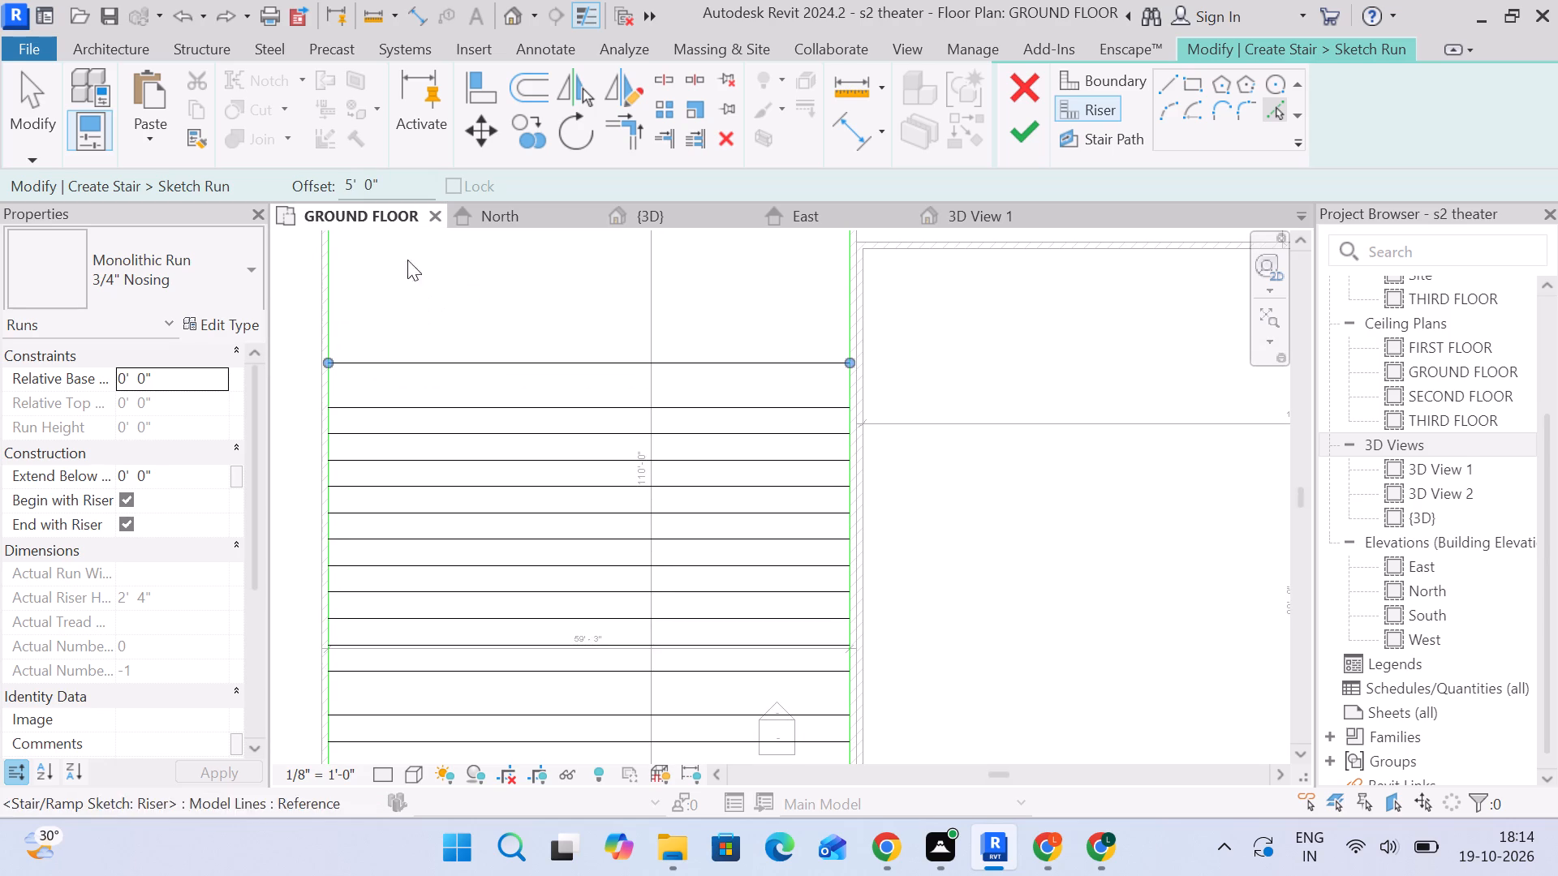
pyautogui.moveTo(400, 174); pyautogui.dragTo(256, 174)
pyautogui.press('3')
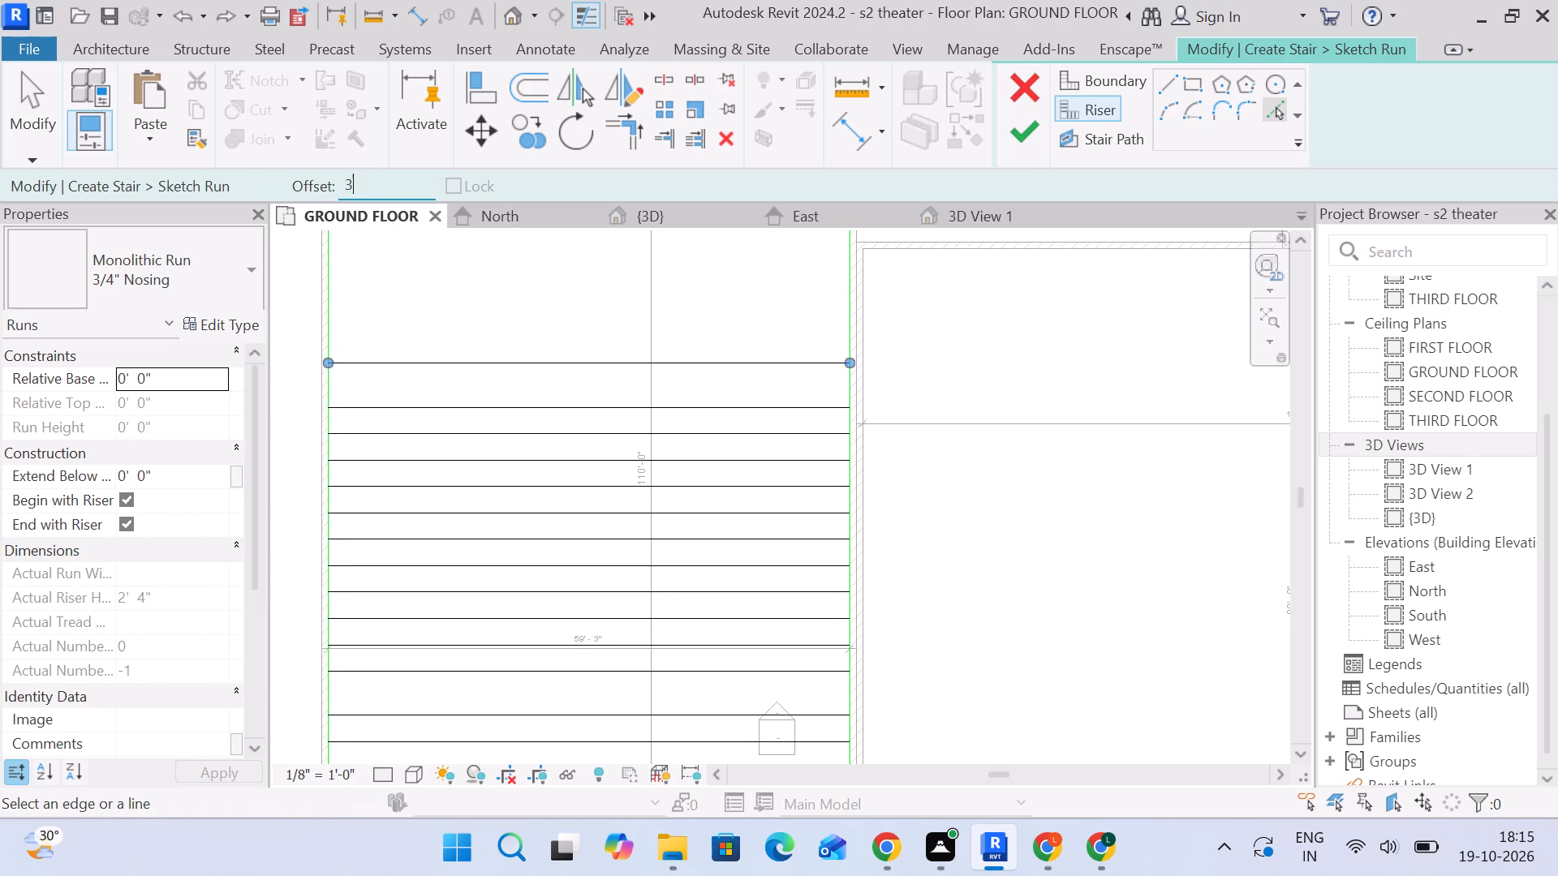
pyautogui.press('Return')
pyautogui.click(433, 359)
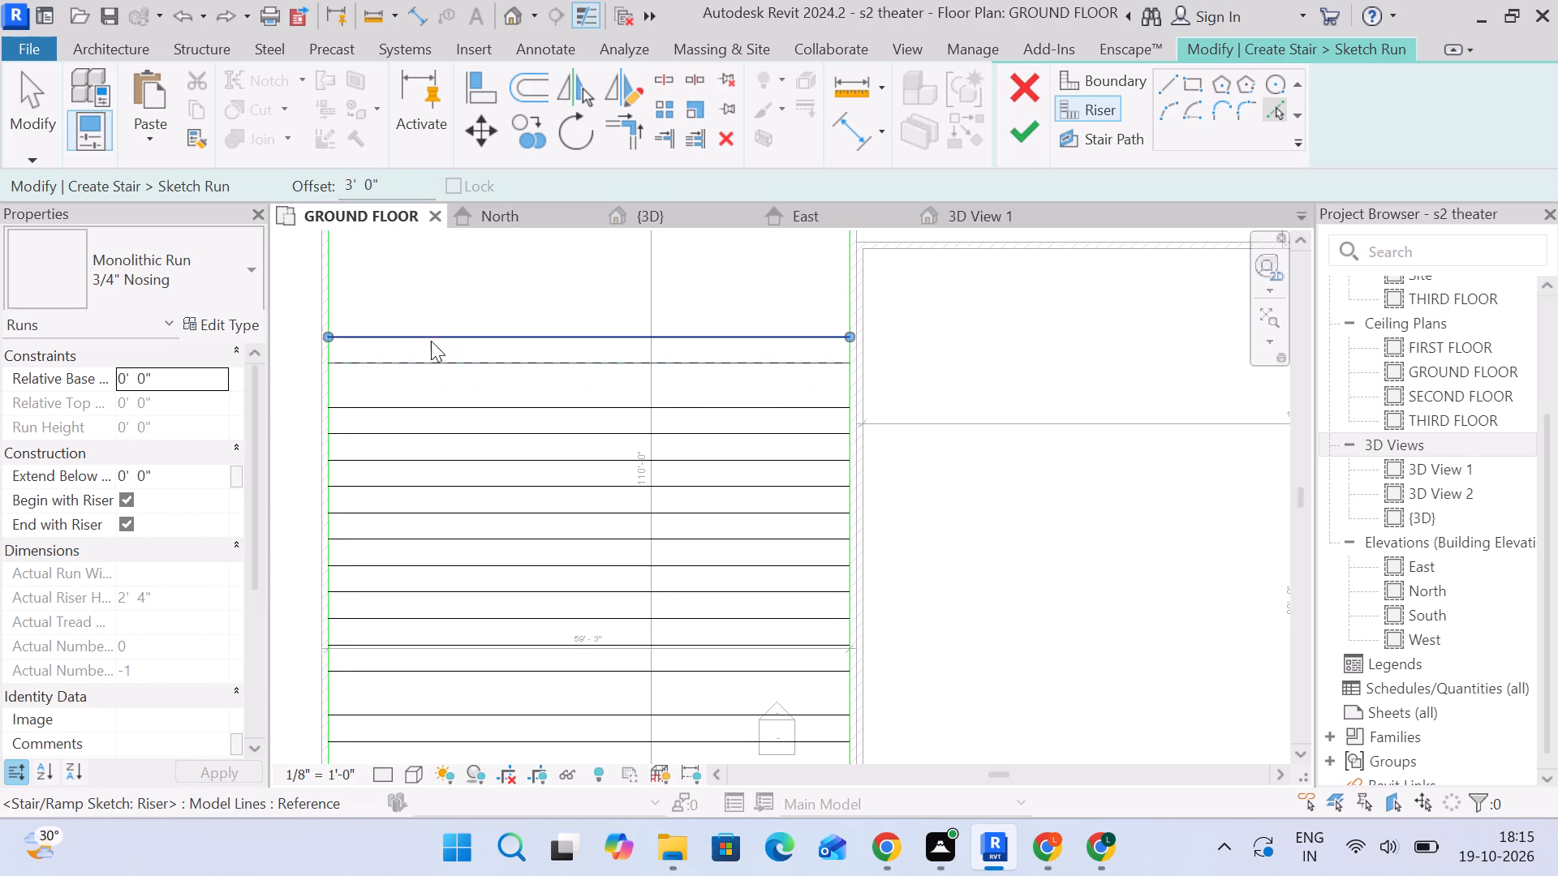
pyautogui.click(431, 323)
pyautogui.click(436, 333)
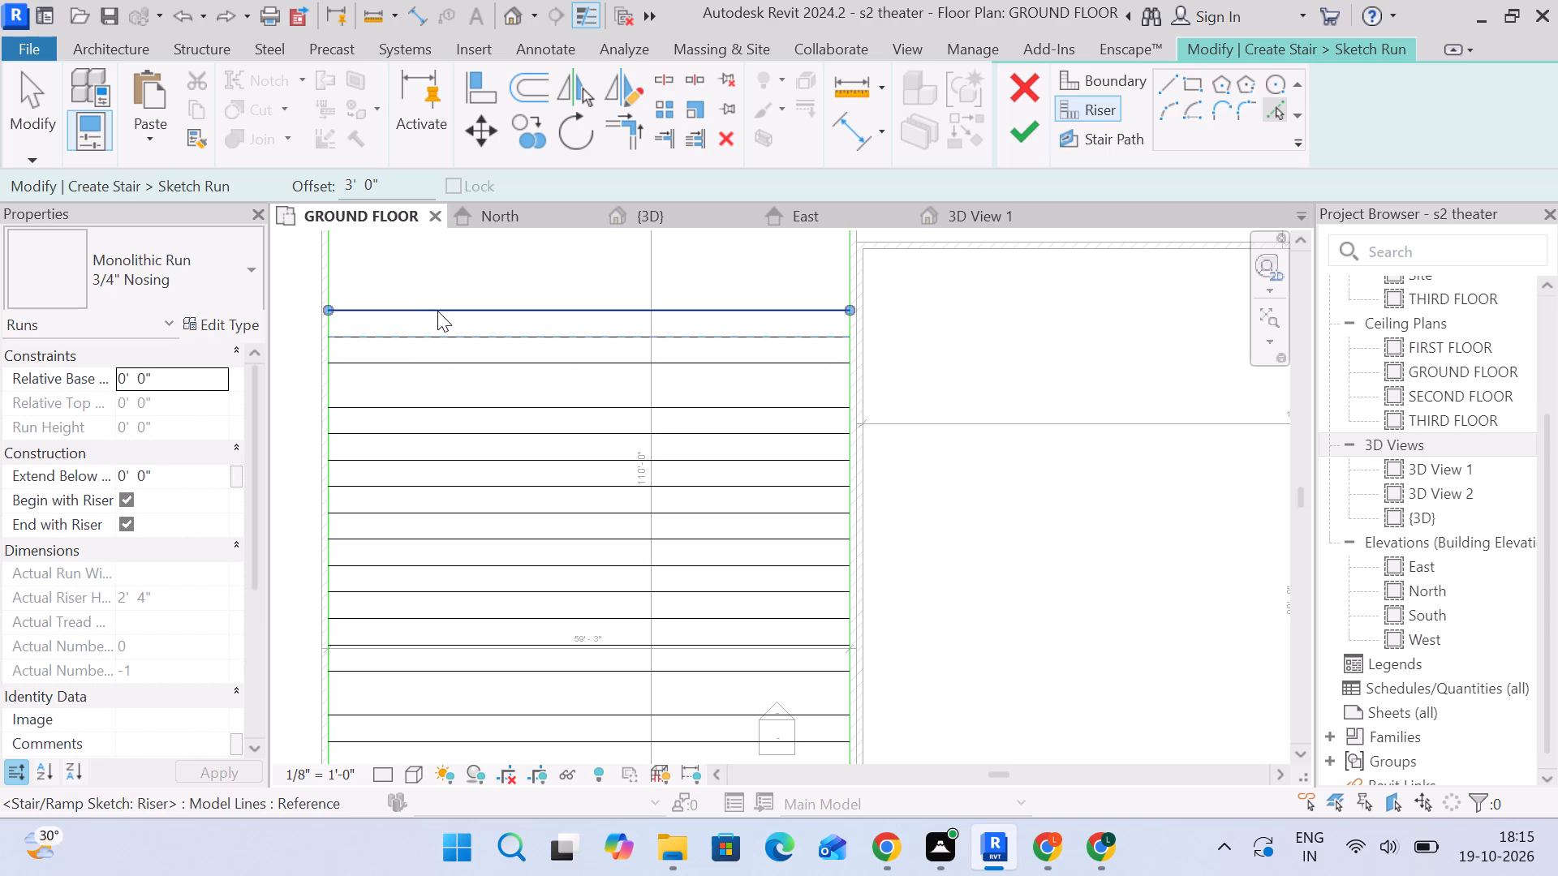
pyautogui.click(437, 303)
pyautogui.click(441, 278)
# Add six more riser lines toward the room's upper wall by picking each preceding riser with the 3'-0" offset.
pyautogui.moveTo(488, 327); pyautogui.dragTo(488, 440, button='middle')
pyautogui.click(485, 363)
pyautogui.click(490, 337)
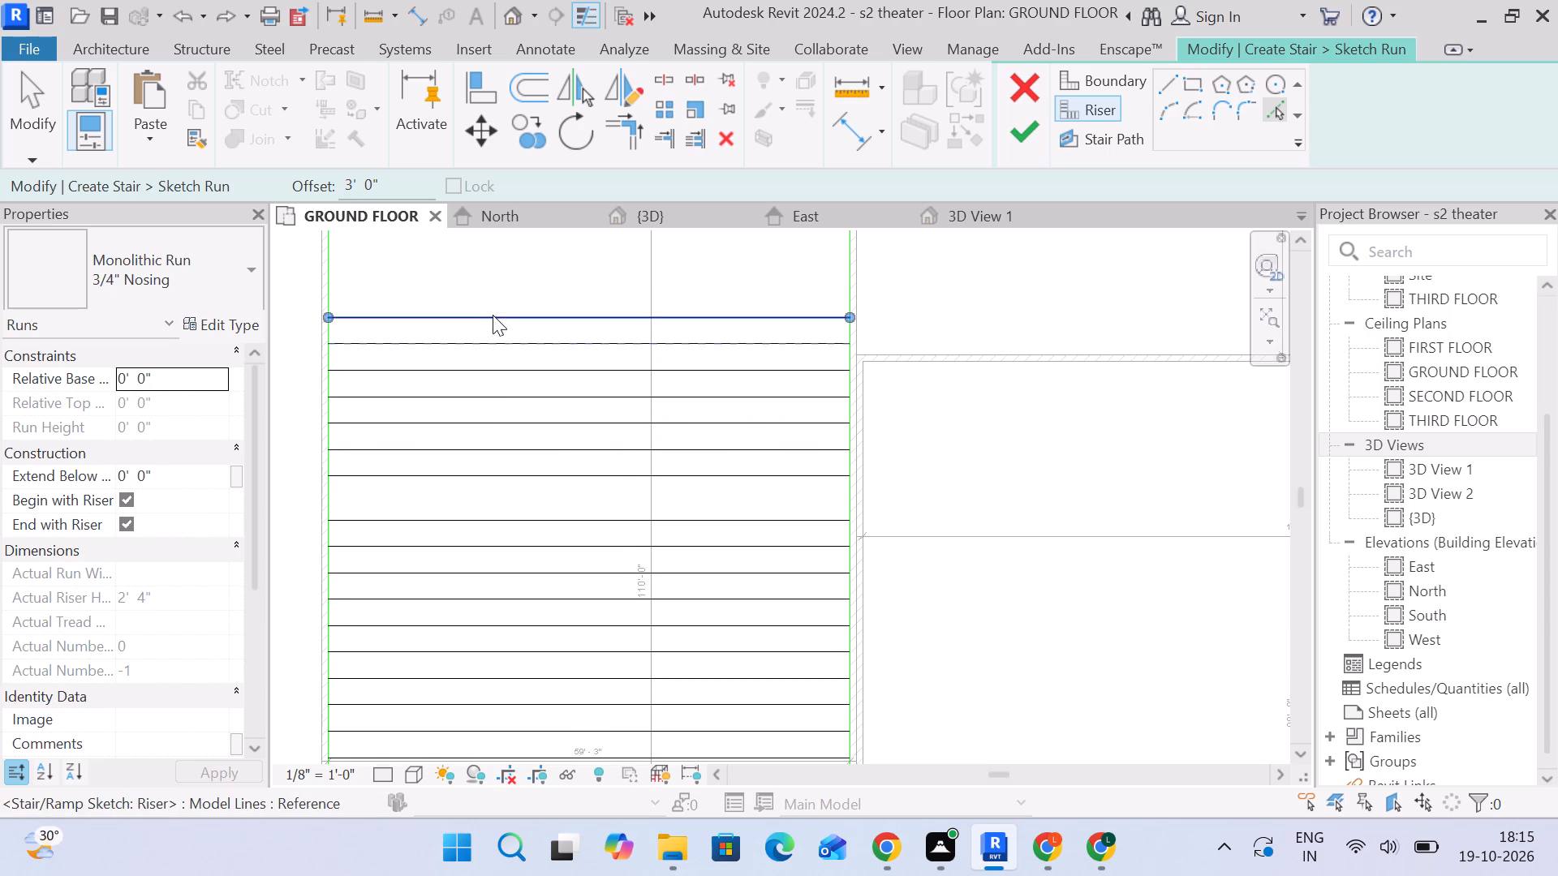
pyautogui.click(494, 304)
pyautogui.click(502, 315)
pyautogui.click(503, 286)
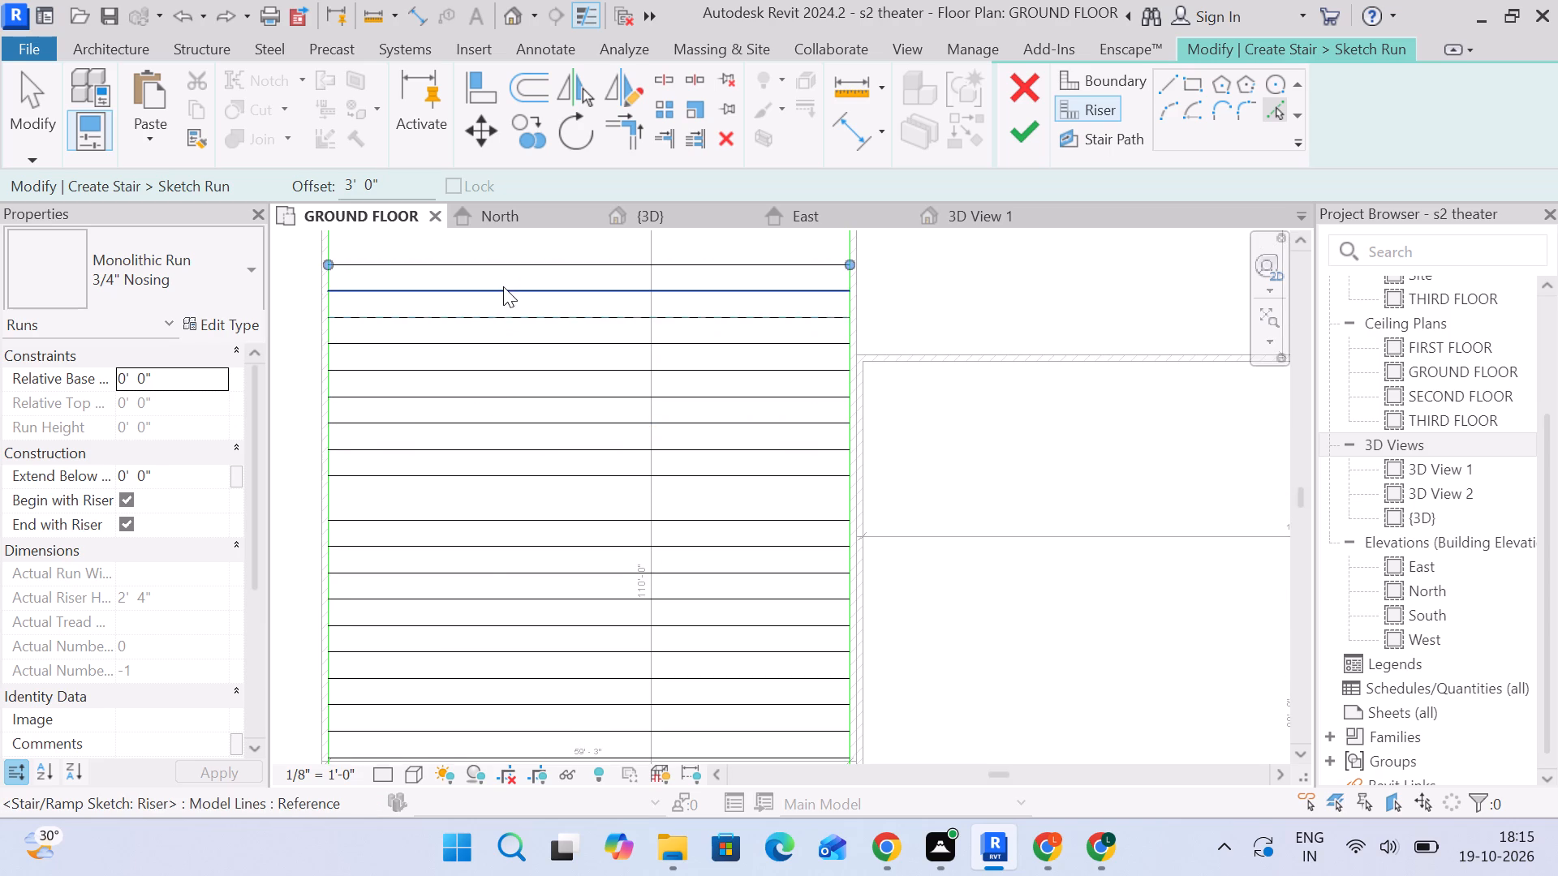
pyautogui.moveTo(506, 288); pyautogui.dragTo(507, 456, button='middle')
pyautogui.click(515, 426)
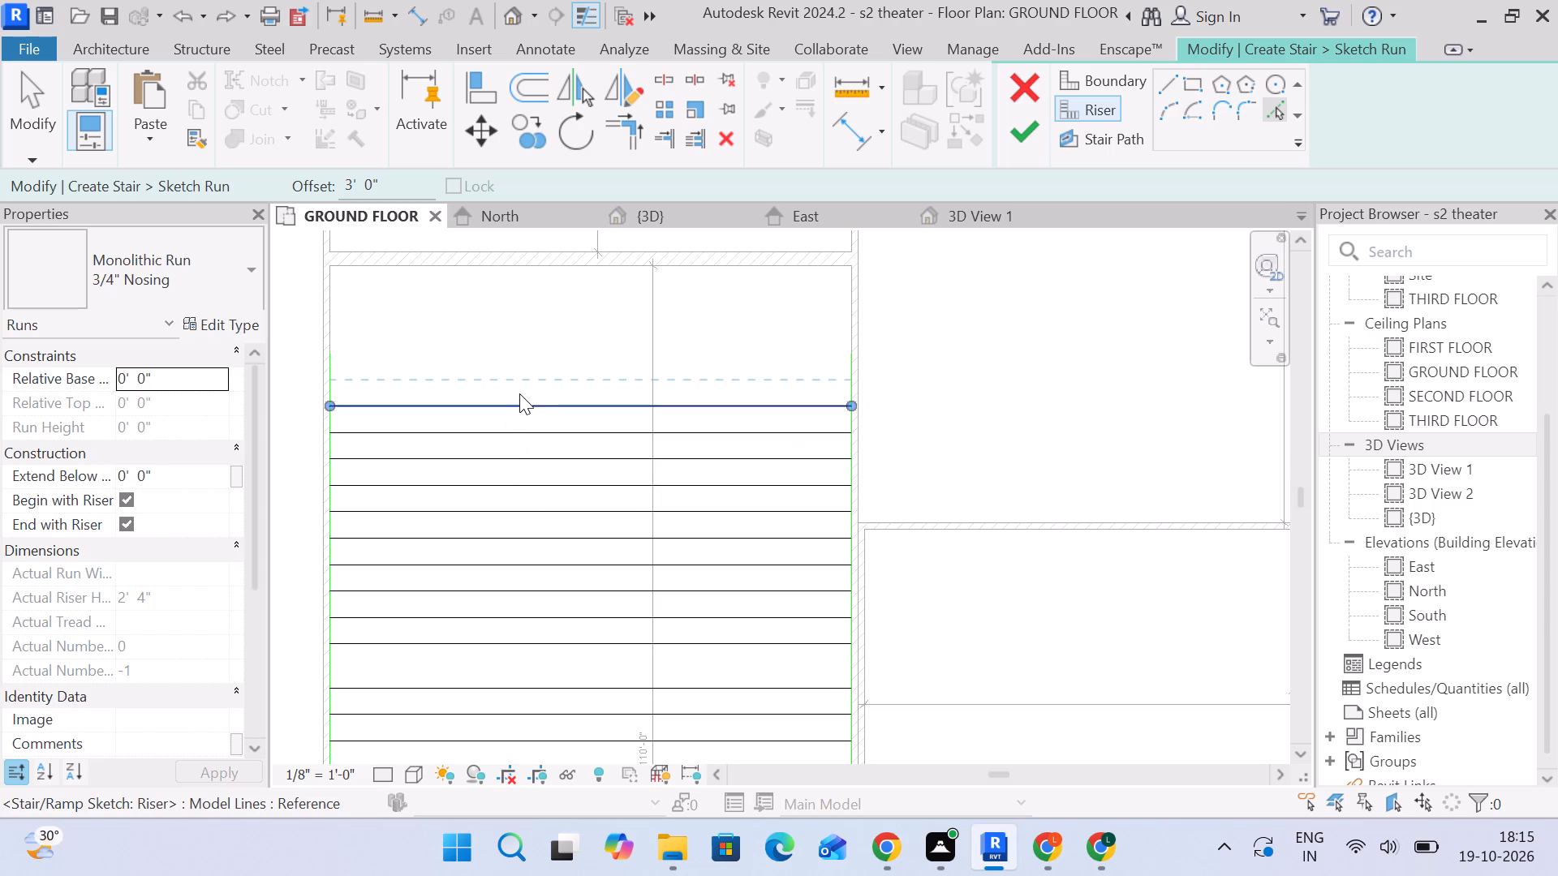
pyautogui.click(521, 401)
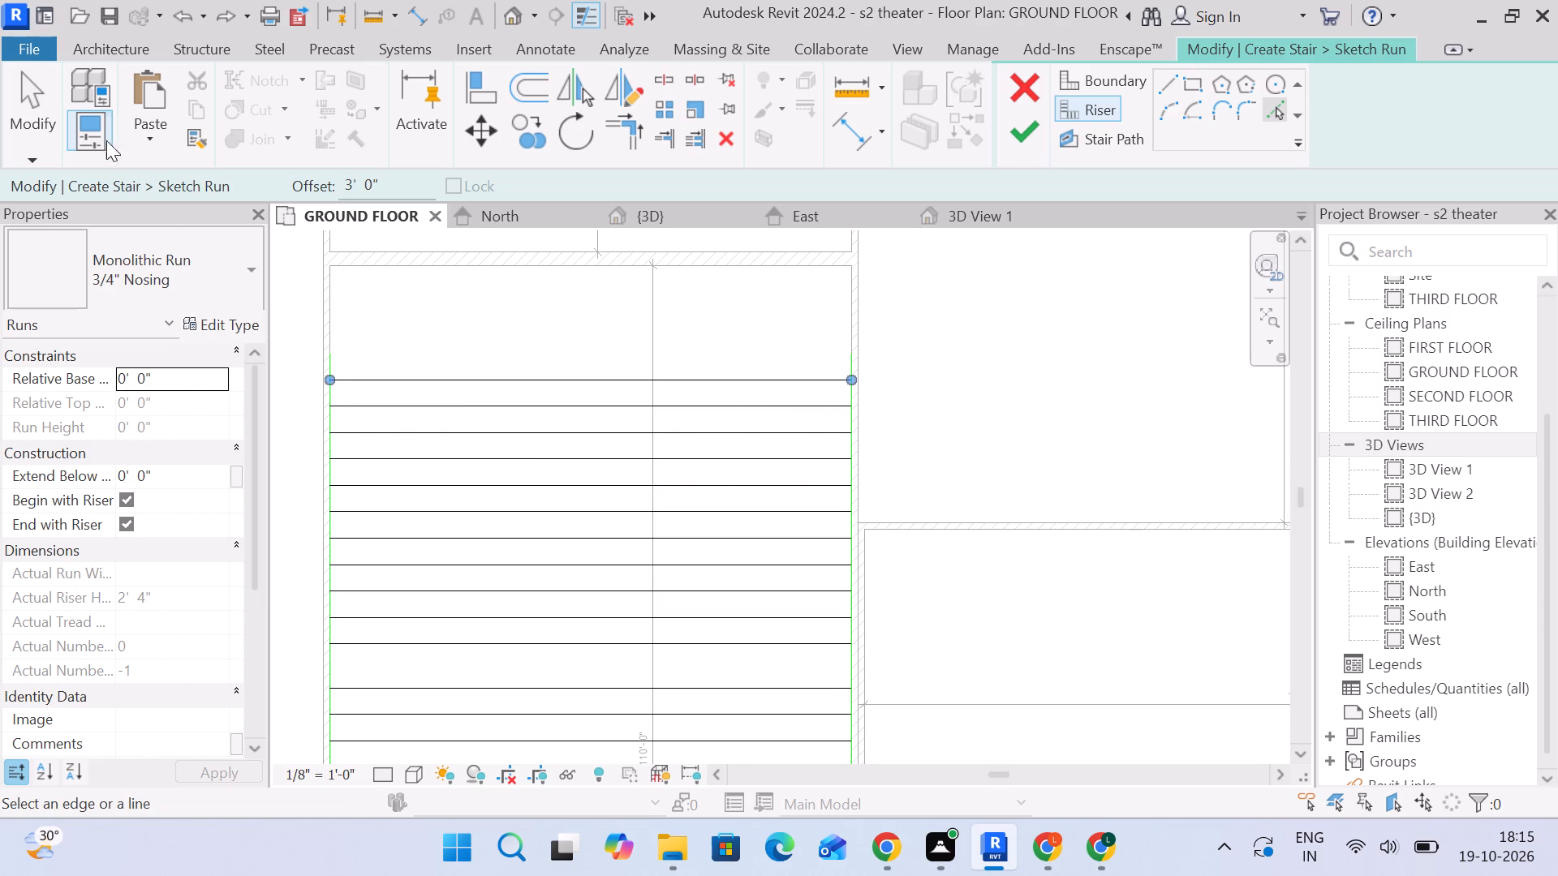
# Shorten the run's left boundary line to 97'-0" so its upper end meets the endpoint of the topmost riser.
pyautogui.click(39, 107)
pyautogui.scroll(5, 336, 363)
pyautogui.click(334, 358)
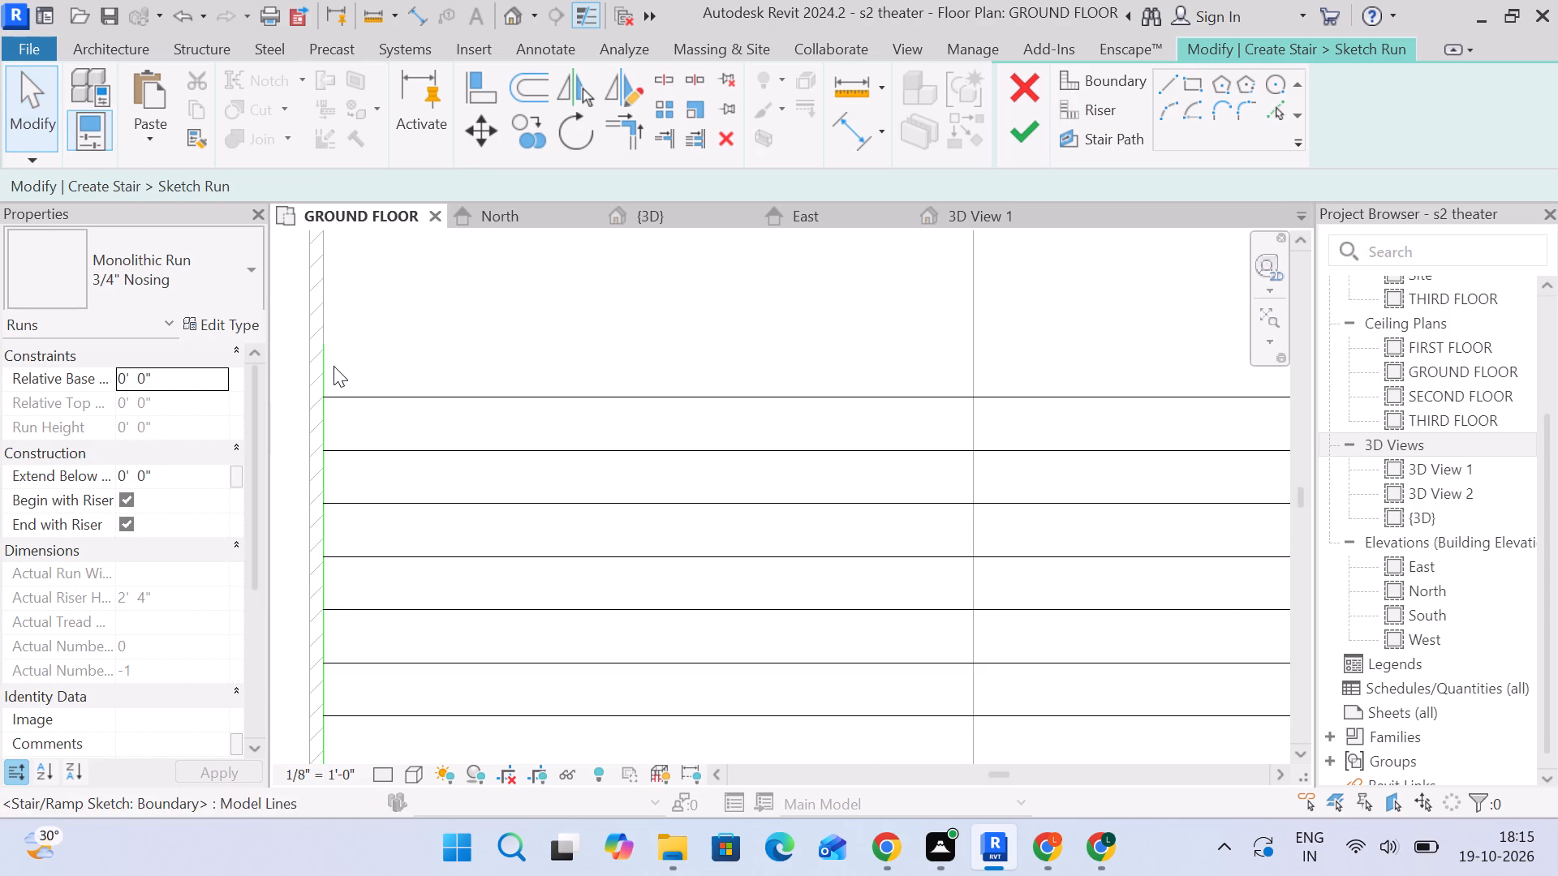
pyautogui.click(329, 365)
pyautogui.moveTo(322, 350); pyautogui.dragTo(326, 403)
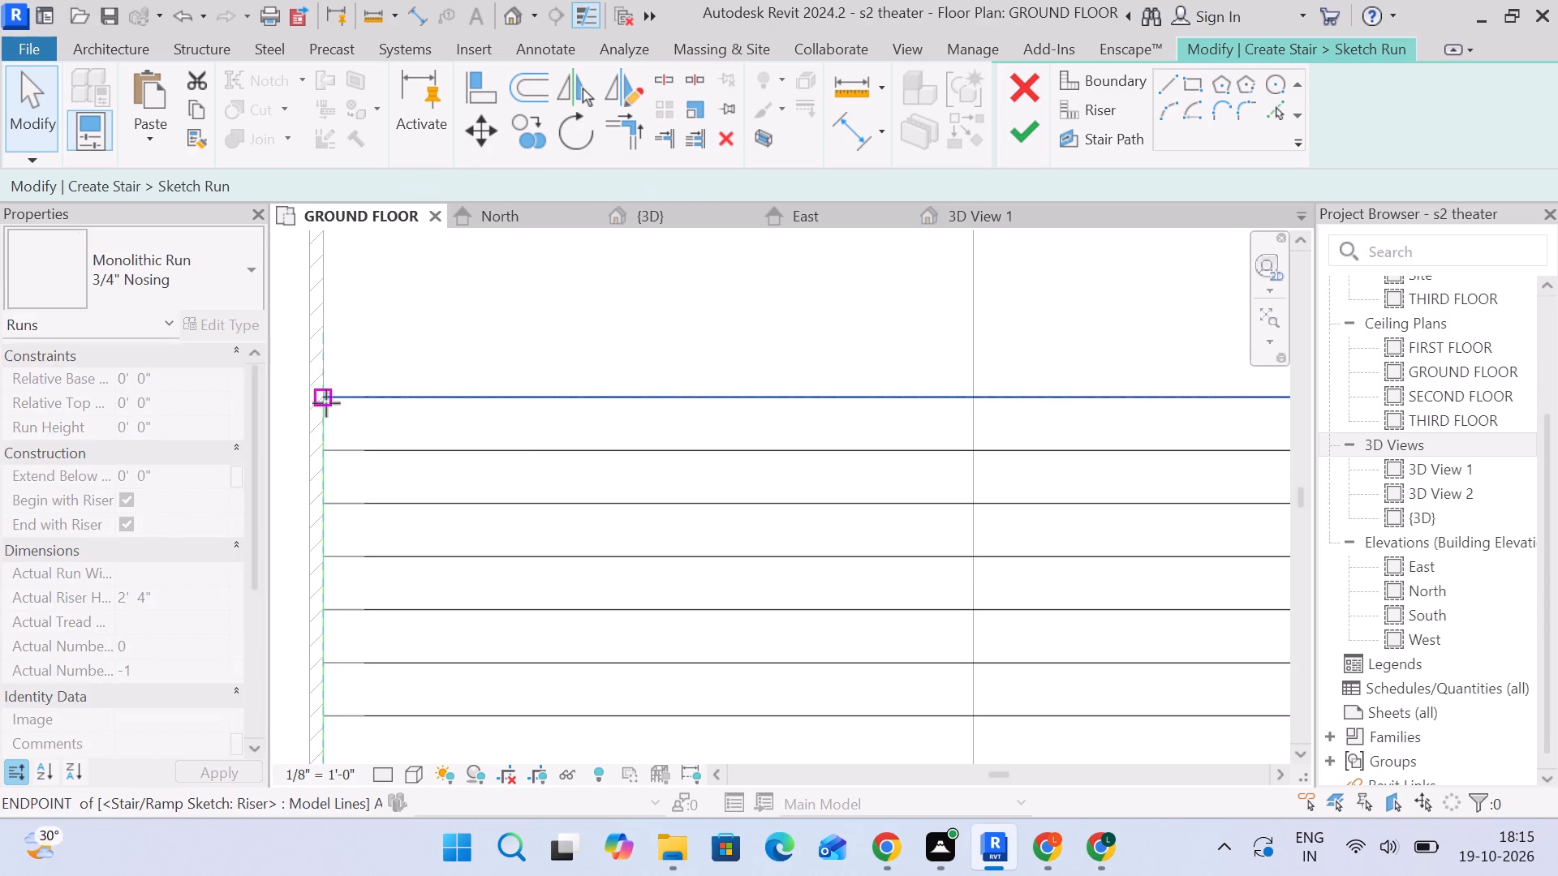
pyautogui.moveTo(326, 403); pyautogui.dragTo(324, 403)
# Shorten the run's right boundary line to 97'-0" so its upper end meets the topmost riser.
pyautogui.scroll(-3, 730, 468)
pyautogui.moveTo(1143, 510); pyautogui.dragTo(721, 465, button='middle')
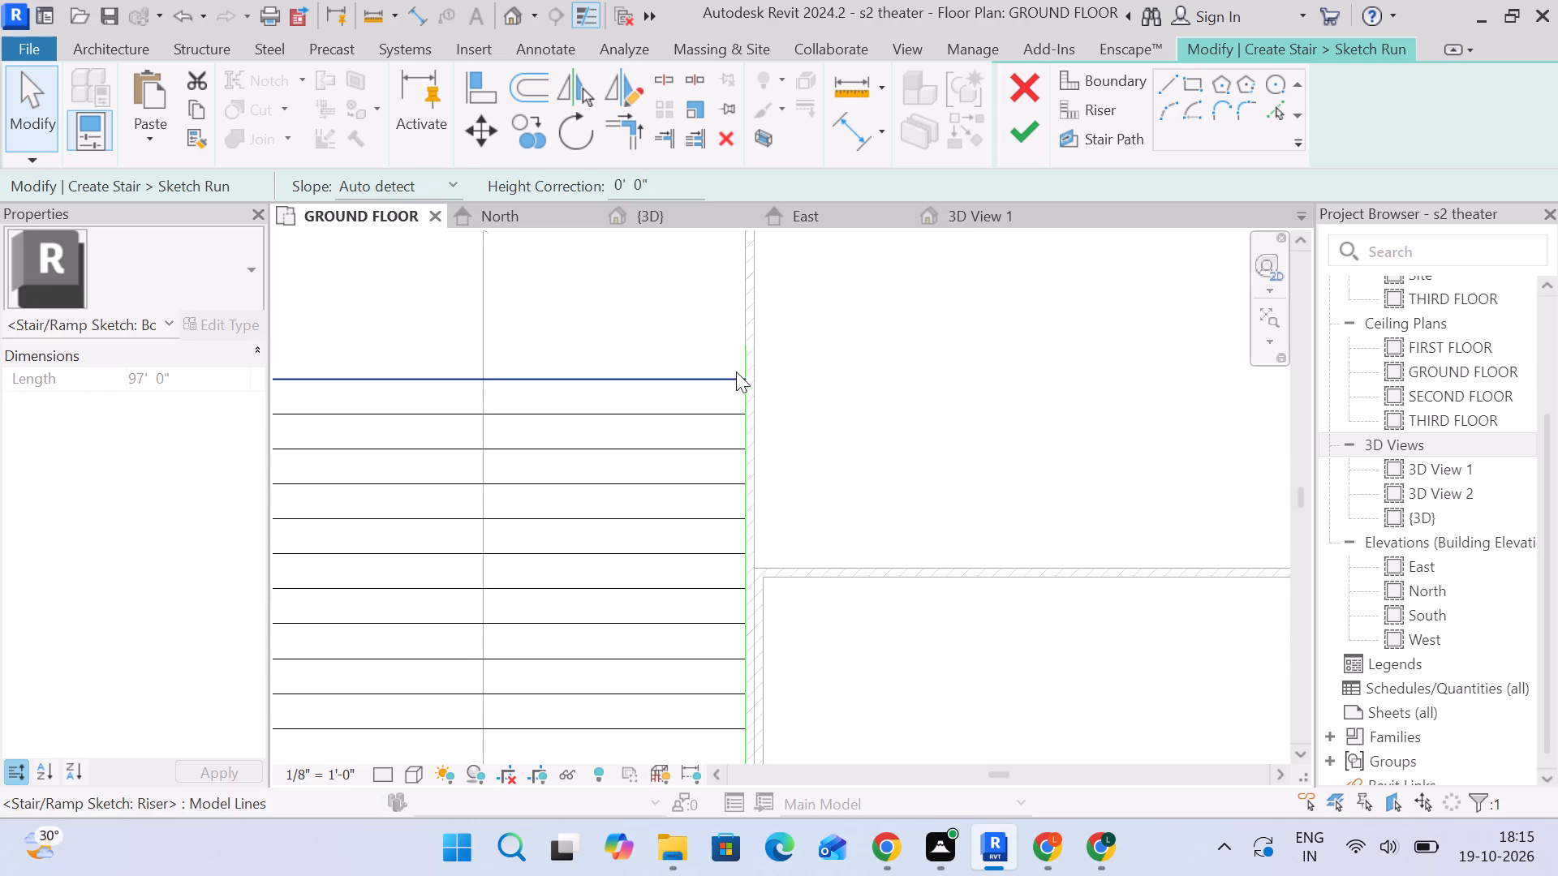
pyautogui.click(744, 367)
pyautogui.scroll(4, 744, 342)
pyautogui.moveTo(743, 346); pyautogui.dragTo(743, 402)
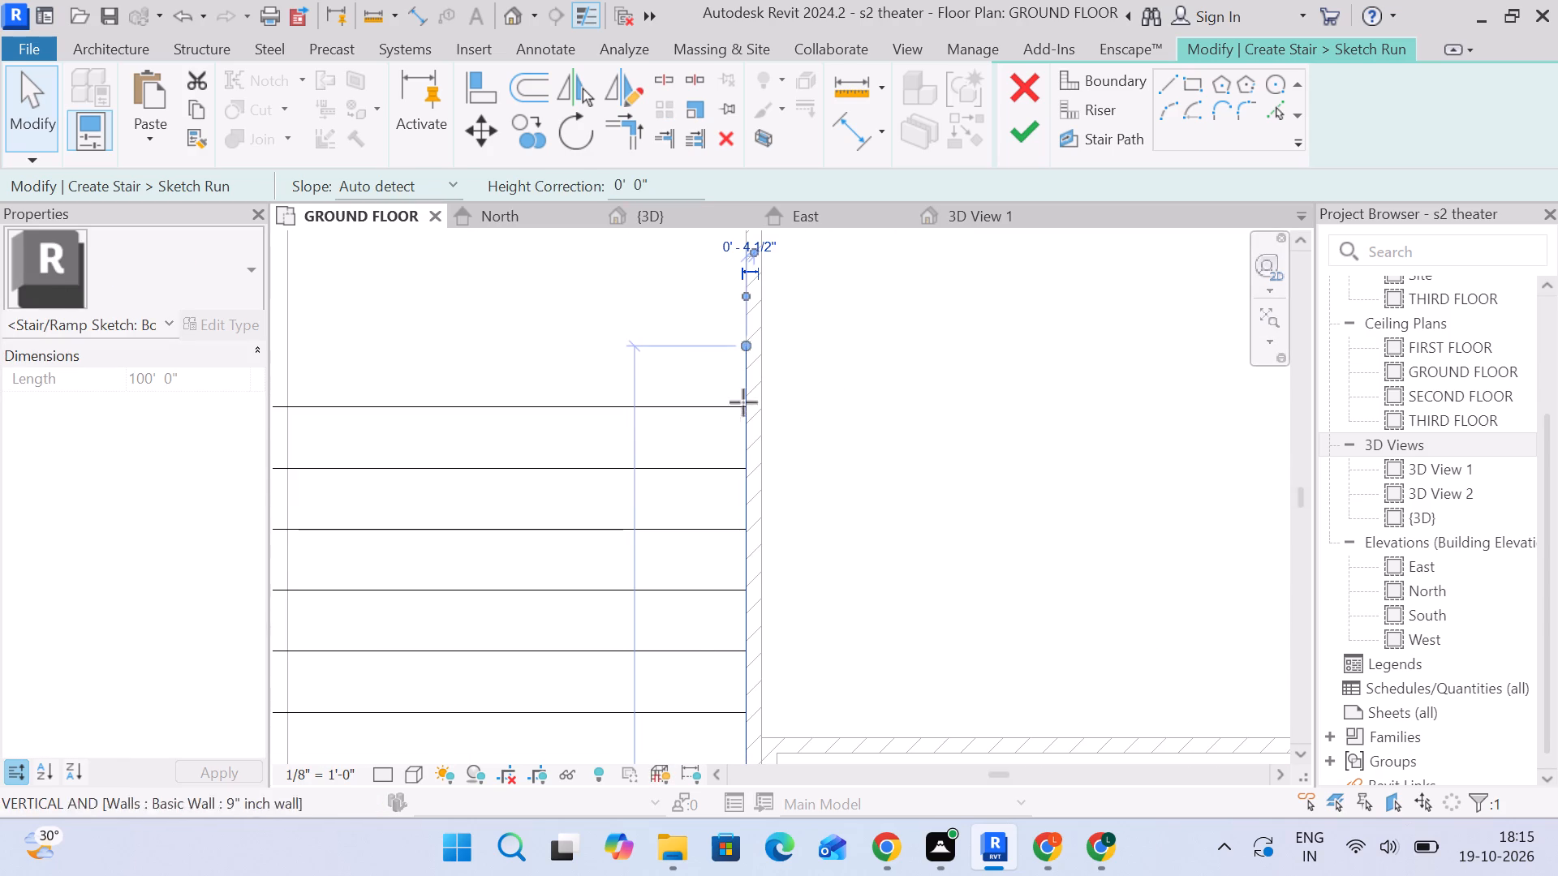
pyautogui.moveTo(743, 402); pyautogui.dragTo(738, 415)
pyautogui.scroll(-9, 748, 426)
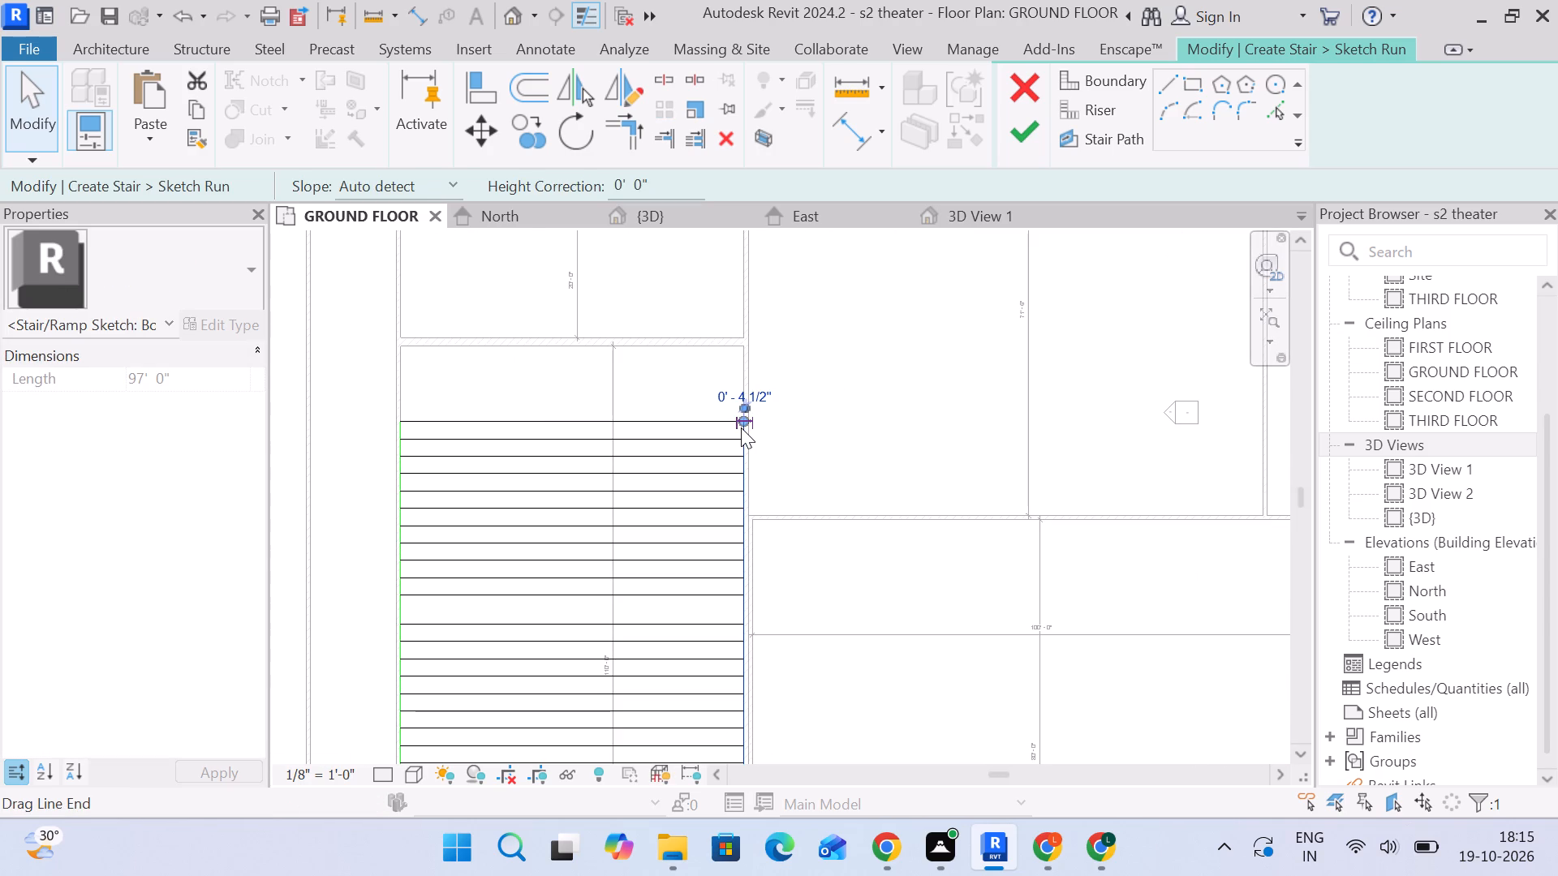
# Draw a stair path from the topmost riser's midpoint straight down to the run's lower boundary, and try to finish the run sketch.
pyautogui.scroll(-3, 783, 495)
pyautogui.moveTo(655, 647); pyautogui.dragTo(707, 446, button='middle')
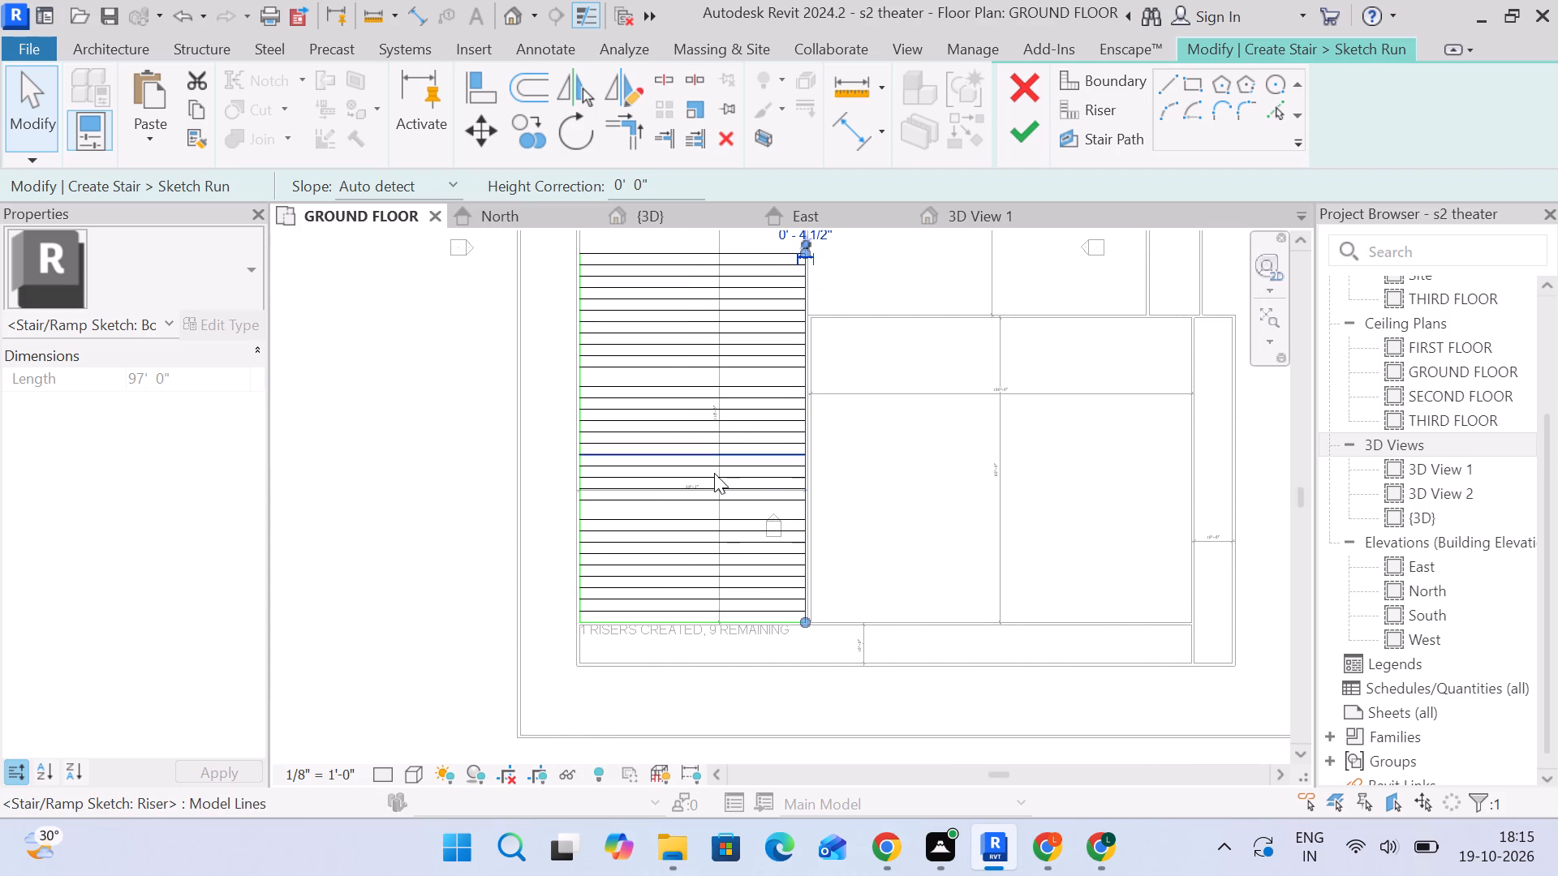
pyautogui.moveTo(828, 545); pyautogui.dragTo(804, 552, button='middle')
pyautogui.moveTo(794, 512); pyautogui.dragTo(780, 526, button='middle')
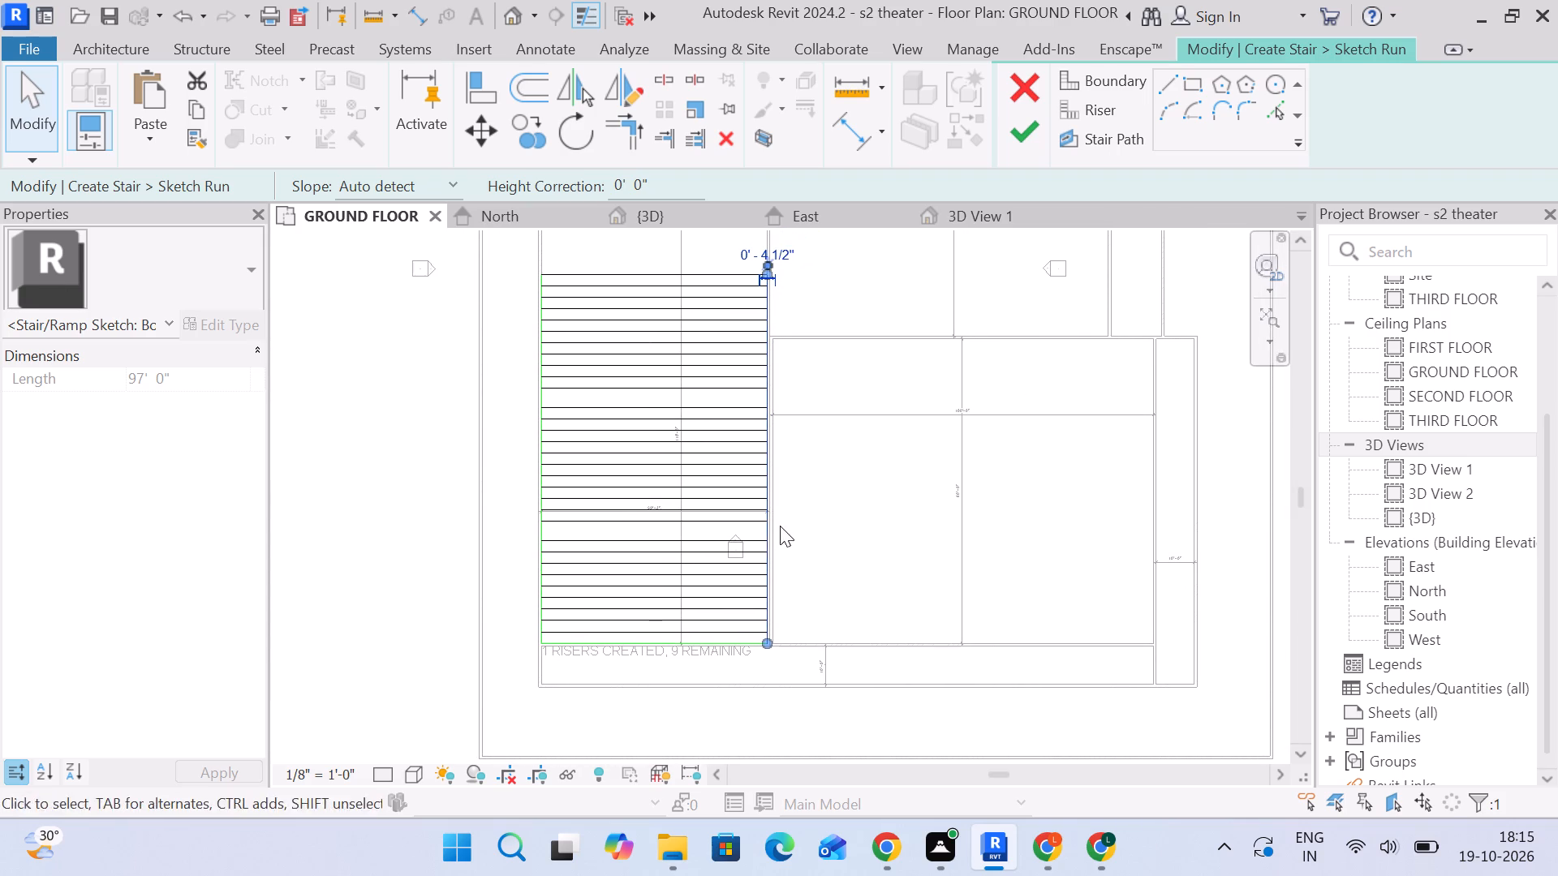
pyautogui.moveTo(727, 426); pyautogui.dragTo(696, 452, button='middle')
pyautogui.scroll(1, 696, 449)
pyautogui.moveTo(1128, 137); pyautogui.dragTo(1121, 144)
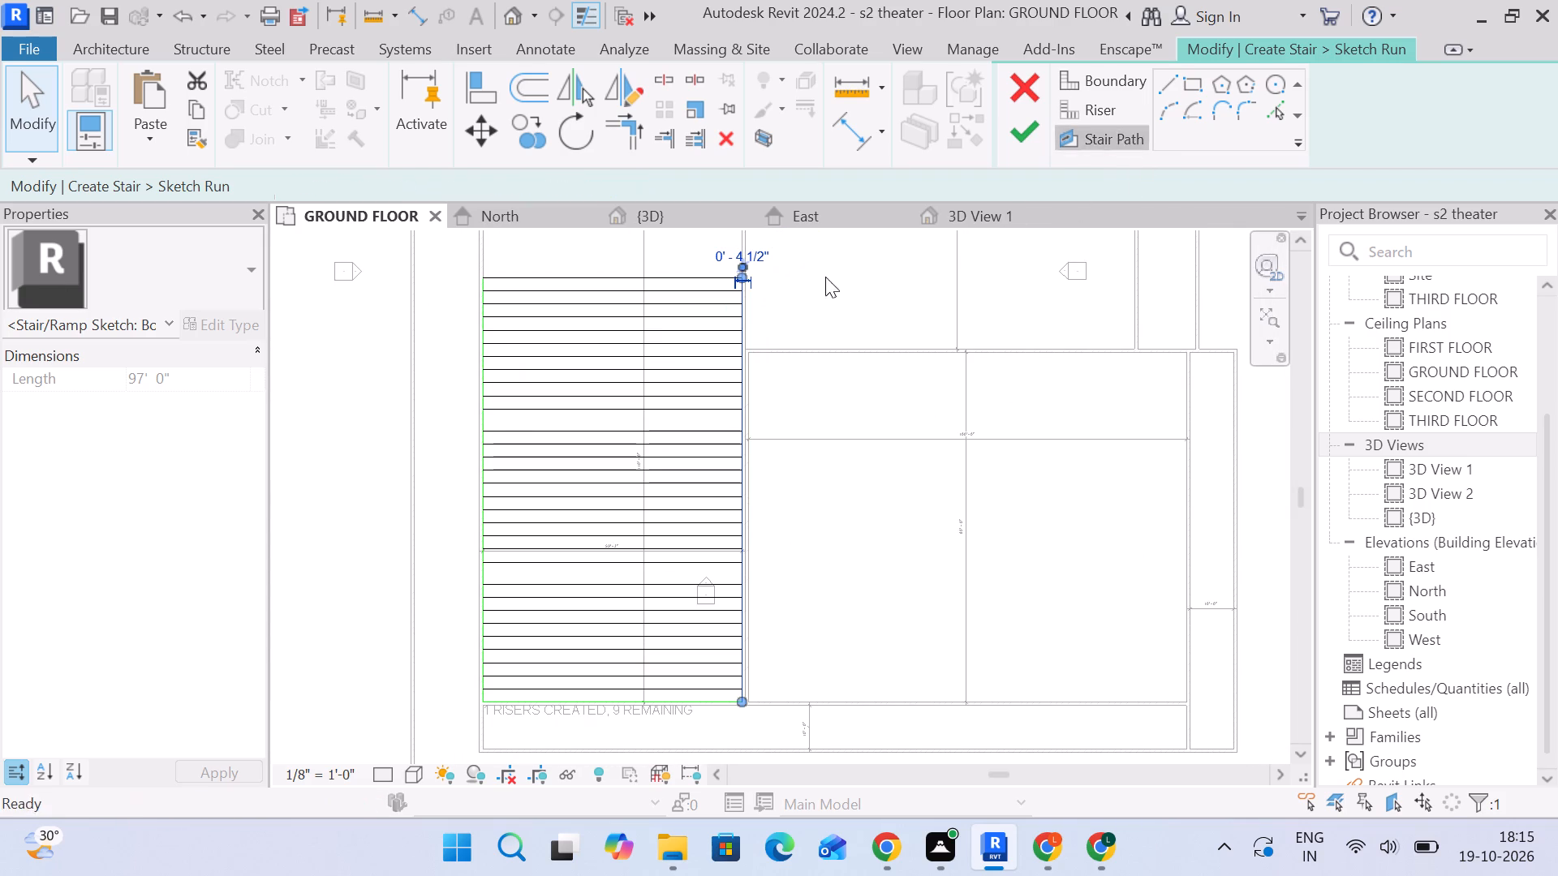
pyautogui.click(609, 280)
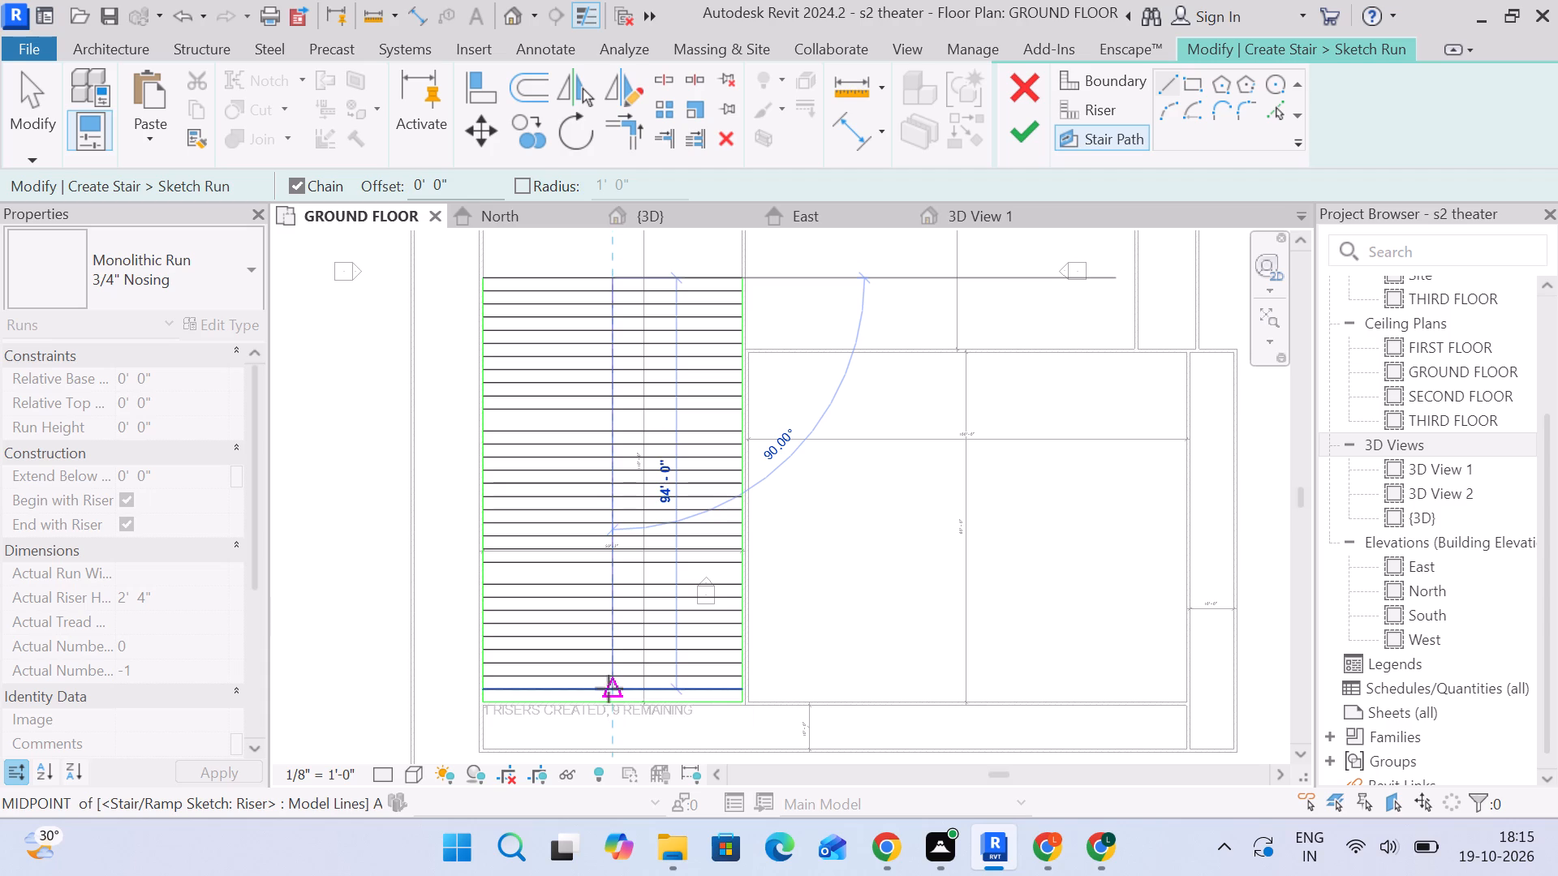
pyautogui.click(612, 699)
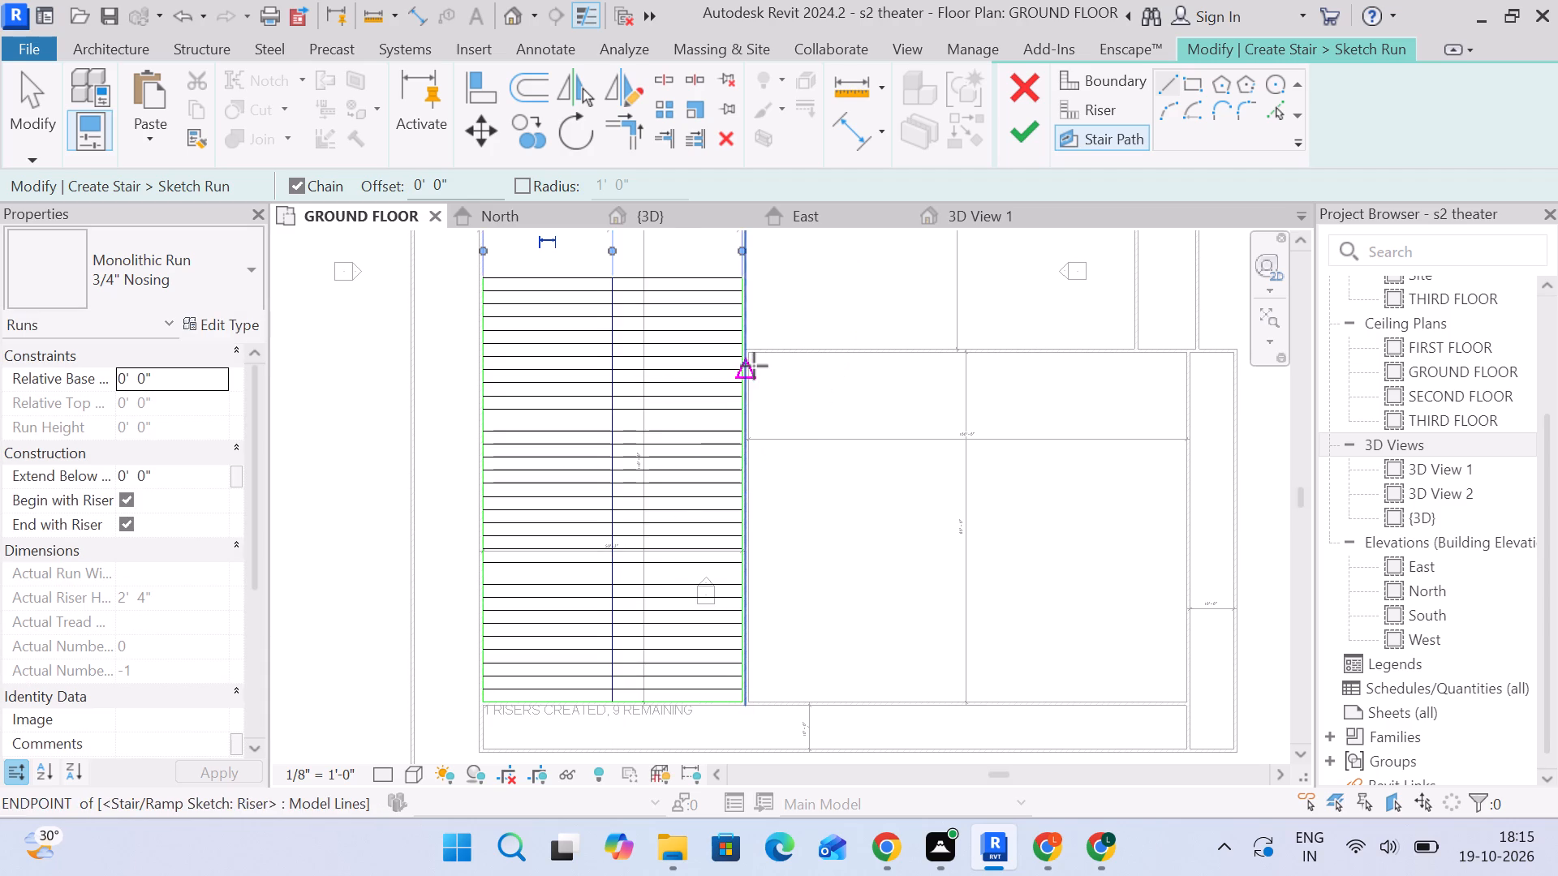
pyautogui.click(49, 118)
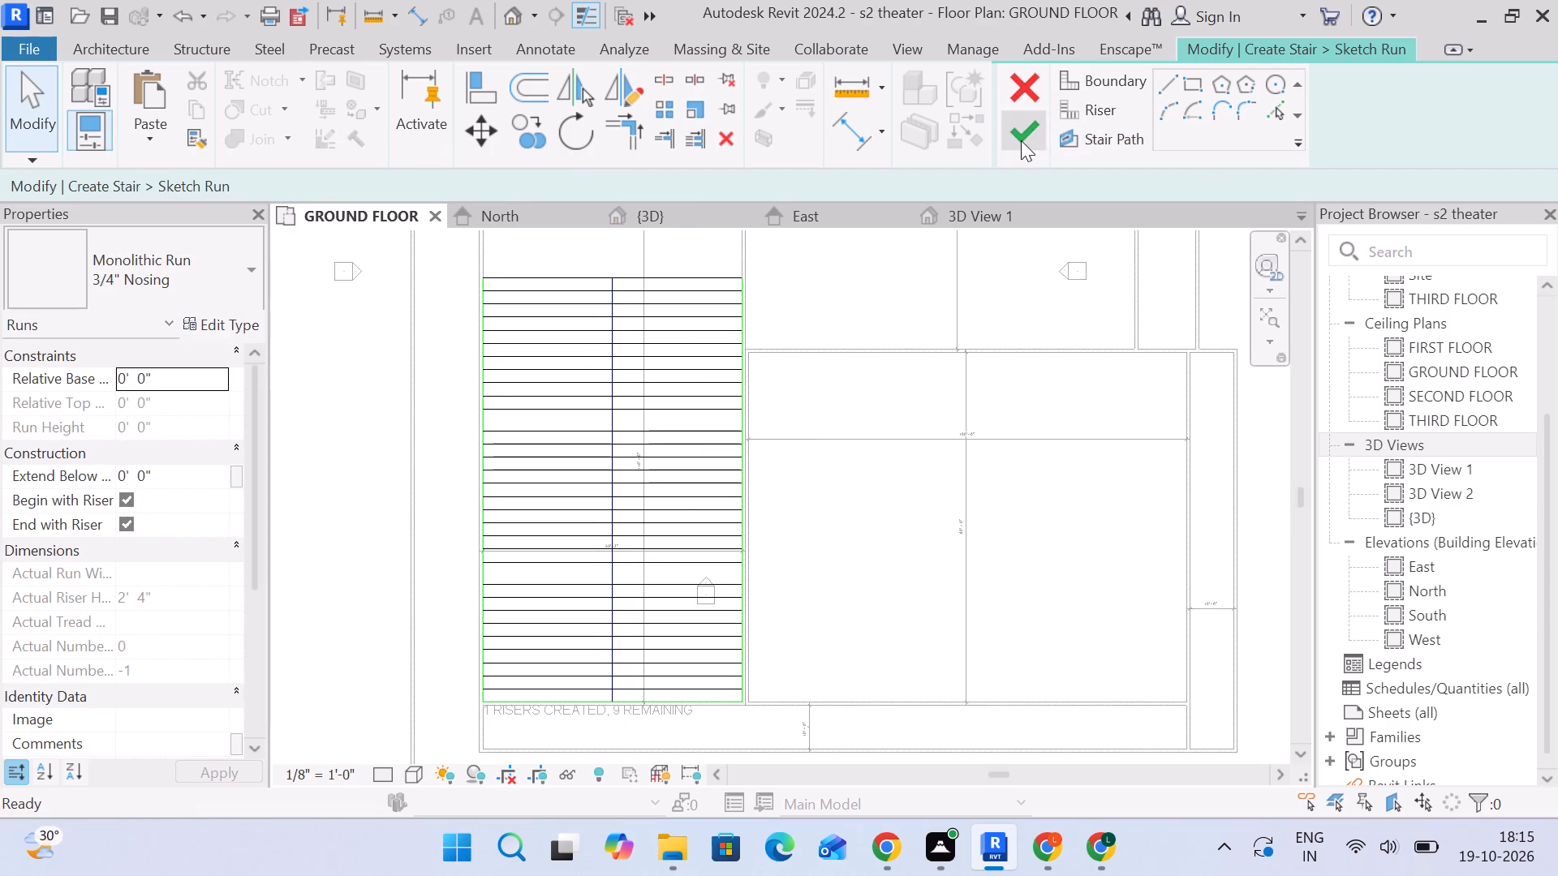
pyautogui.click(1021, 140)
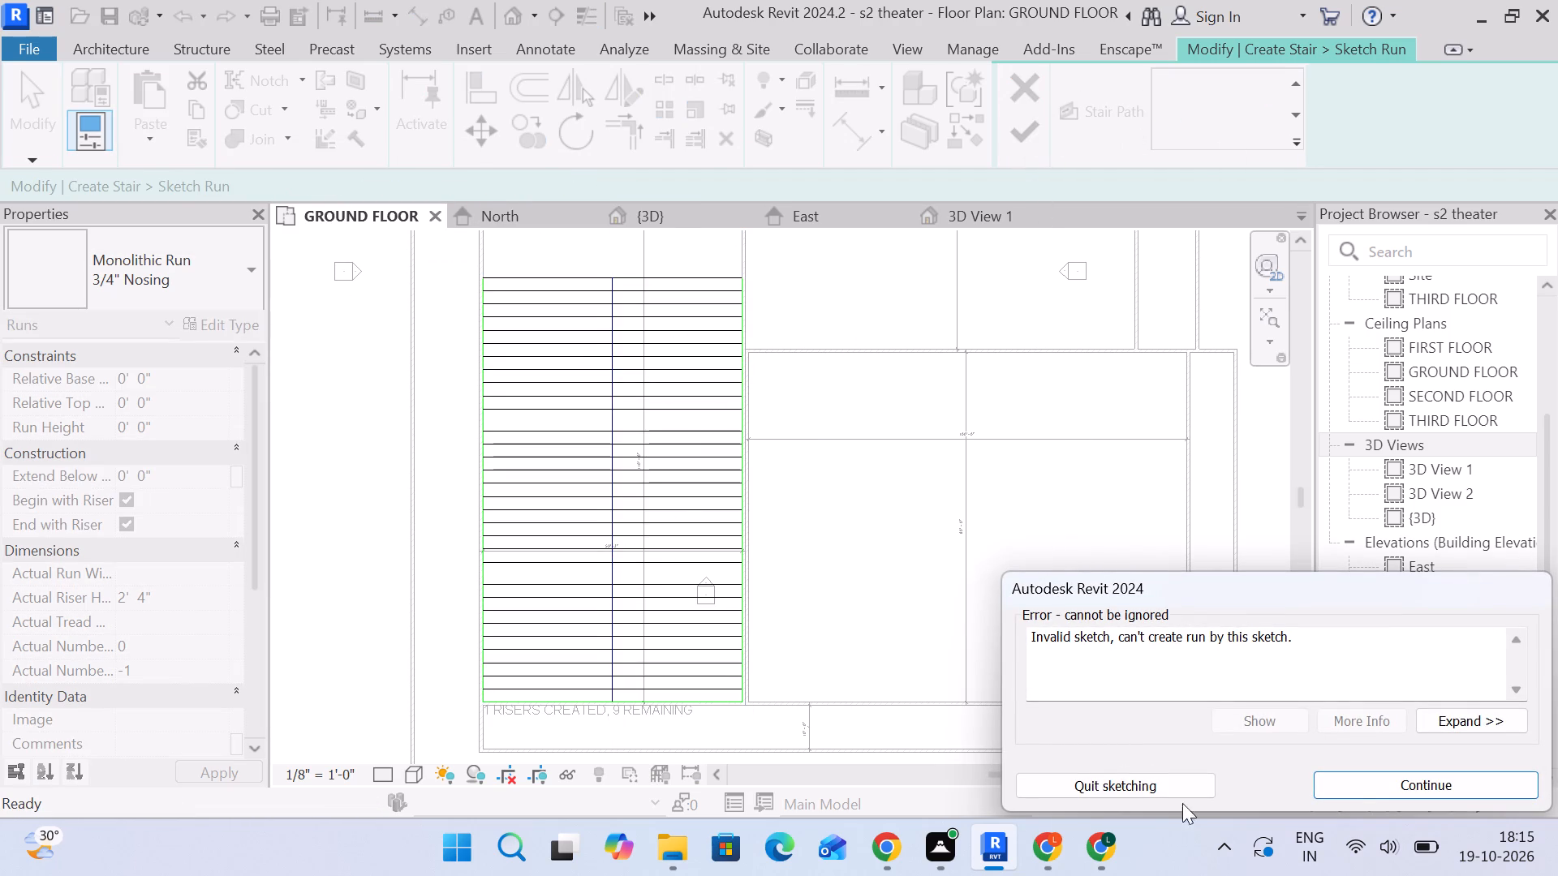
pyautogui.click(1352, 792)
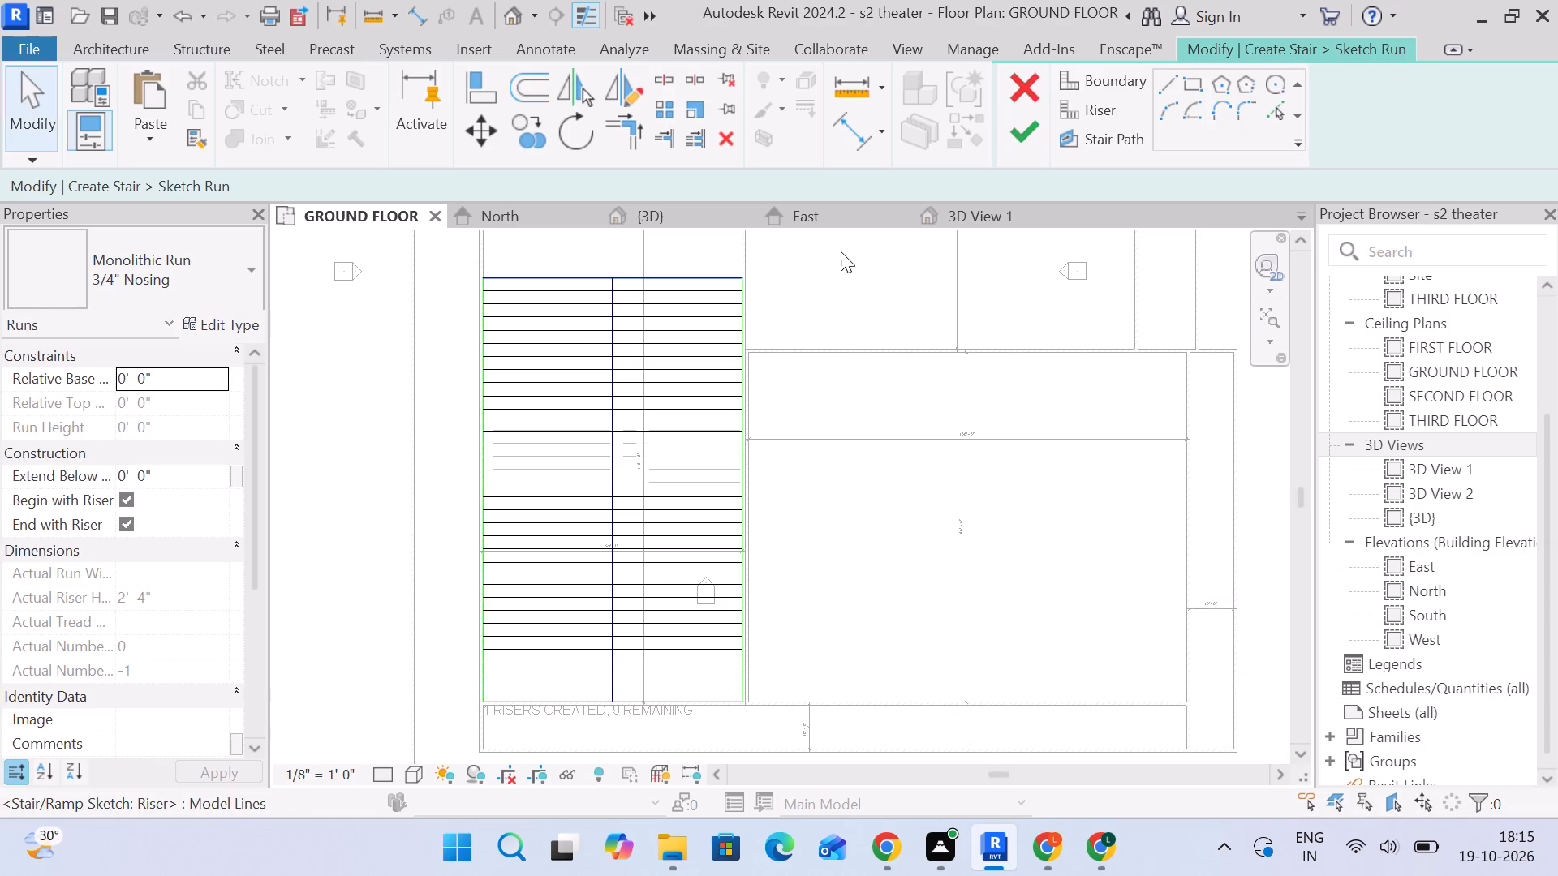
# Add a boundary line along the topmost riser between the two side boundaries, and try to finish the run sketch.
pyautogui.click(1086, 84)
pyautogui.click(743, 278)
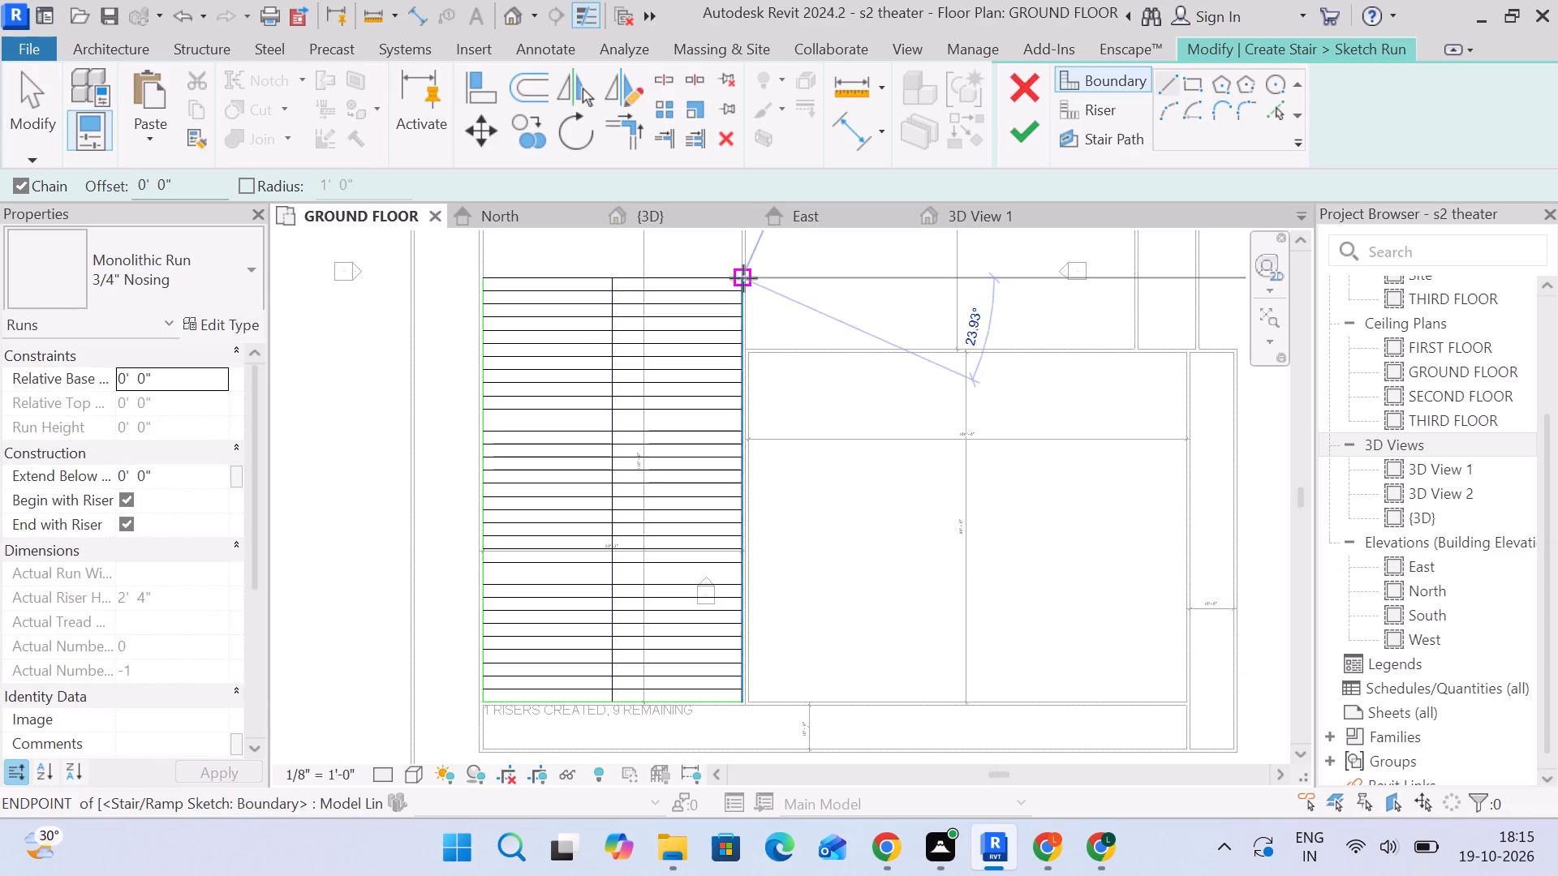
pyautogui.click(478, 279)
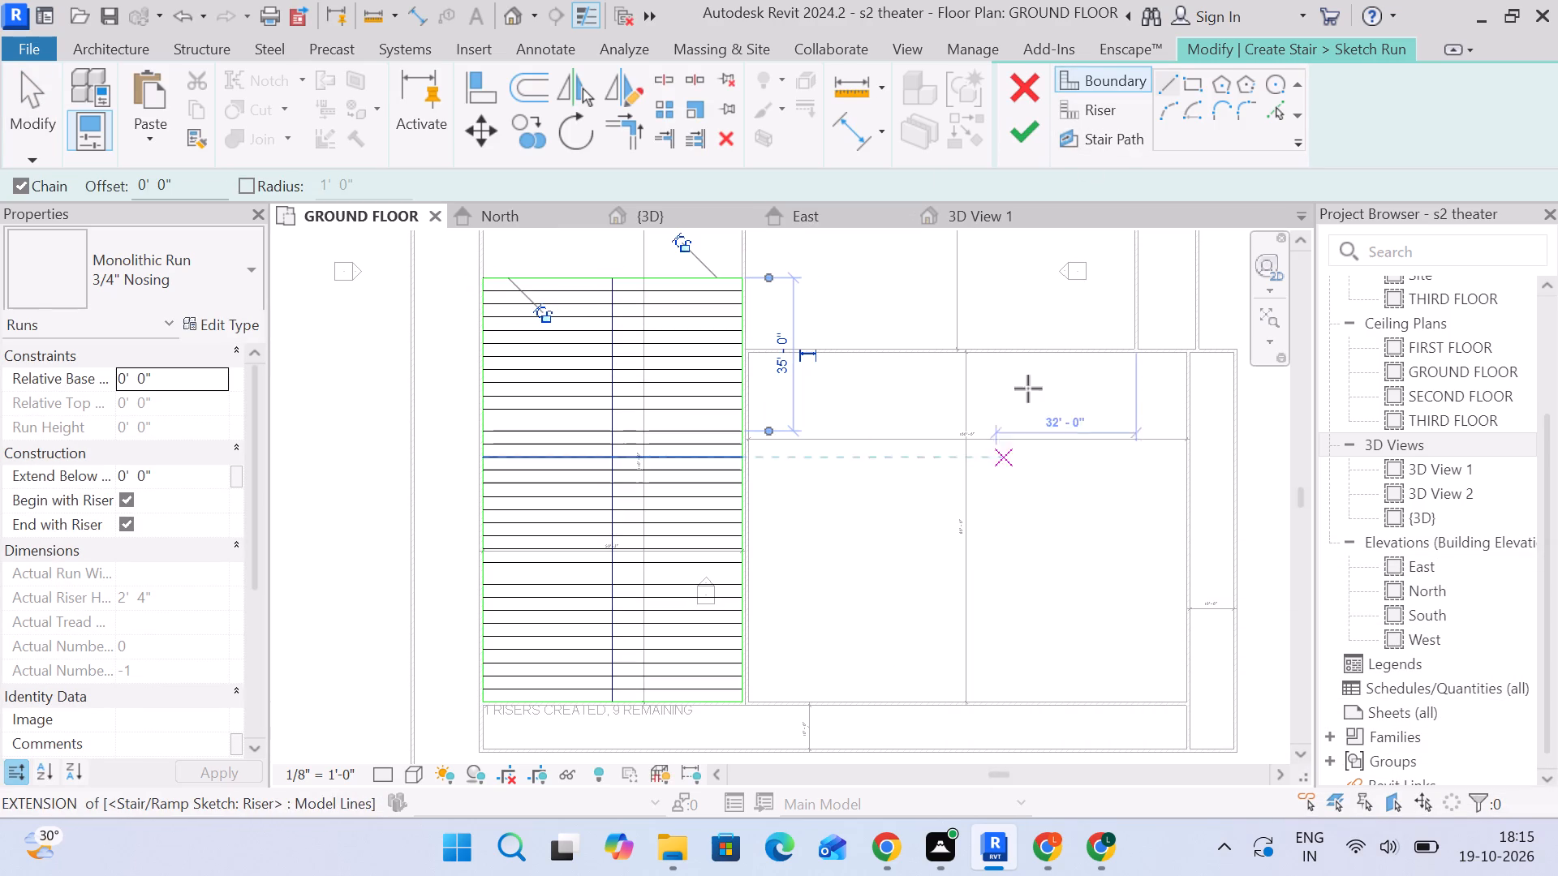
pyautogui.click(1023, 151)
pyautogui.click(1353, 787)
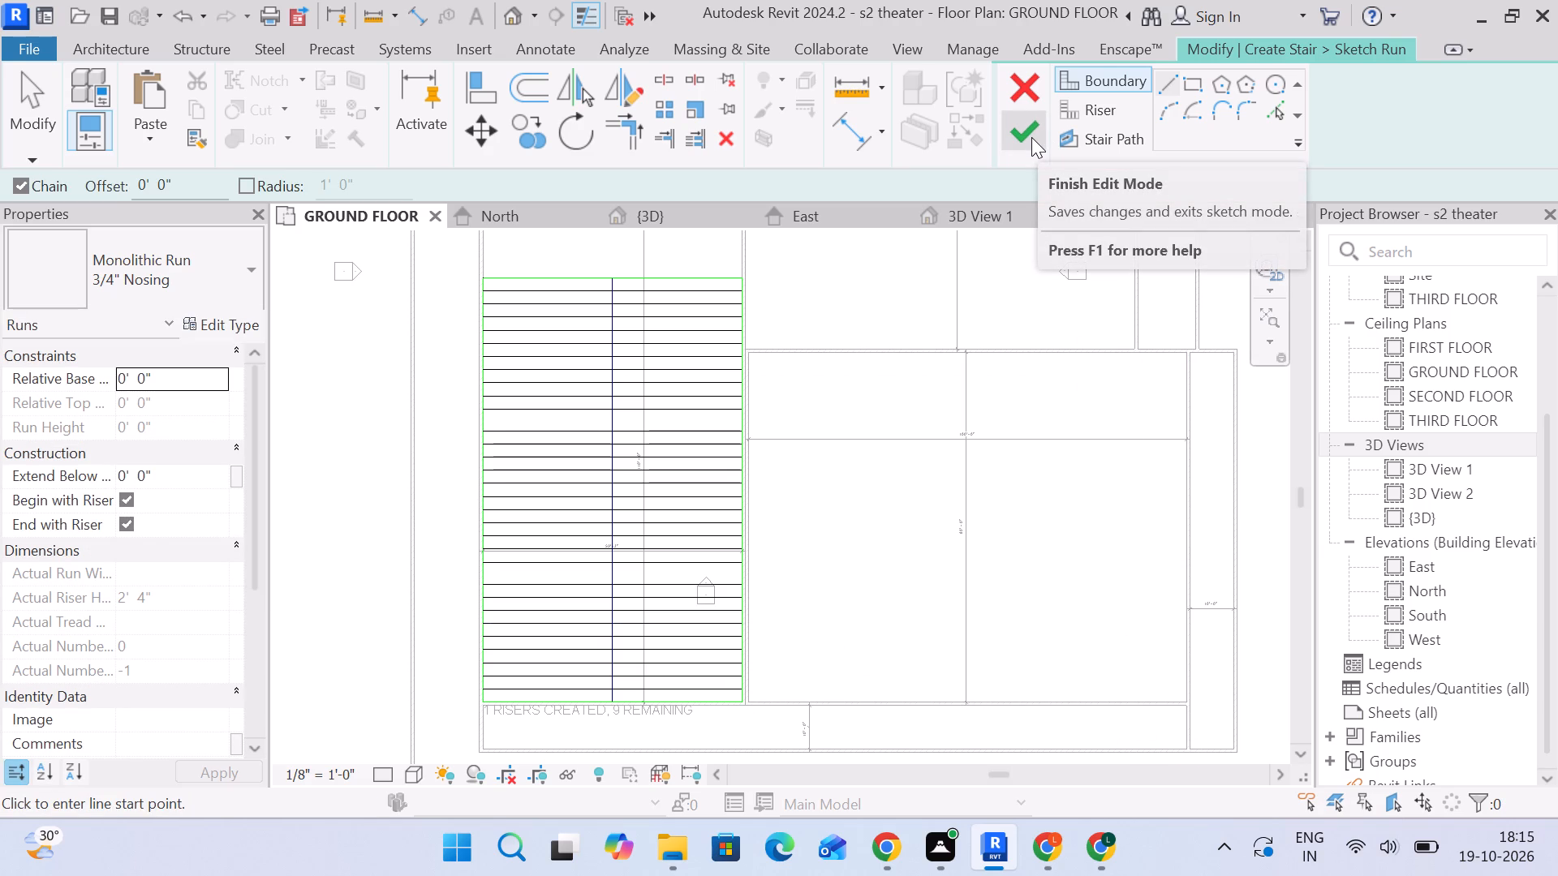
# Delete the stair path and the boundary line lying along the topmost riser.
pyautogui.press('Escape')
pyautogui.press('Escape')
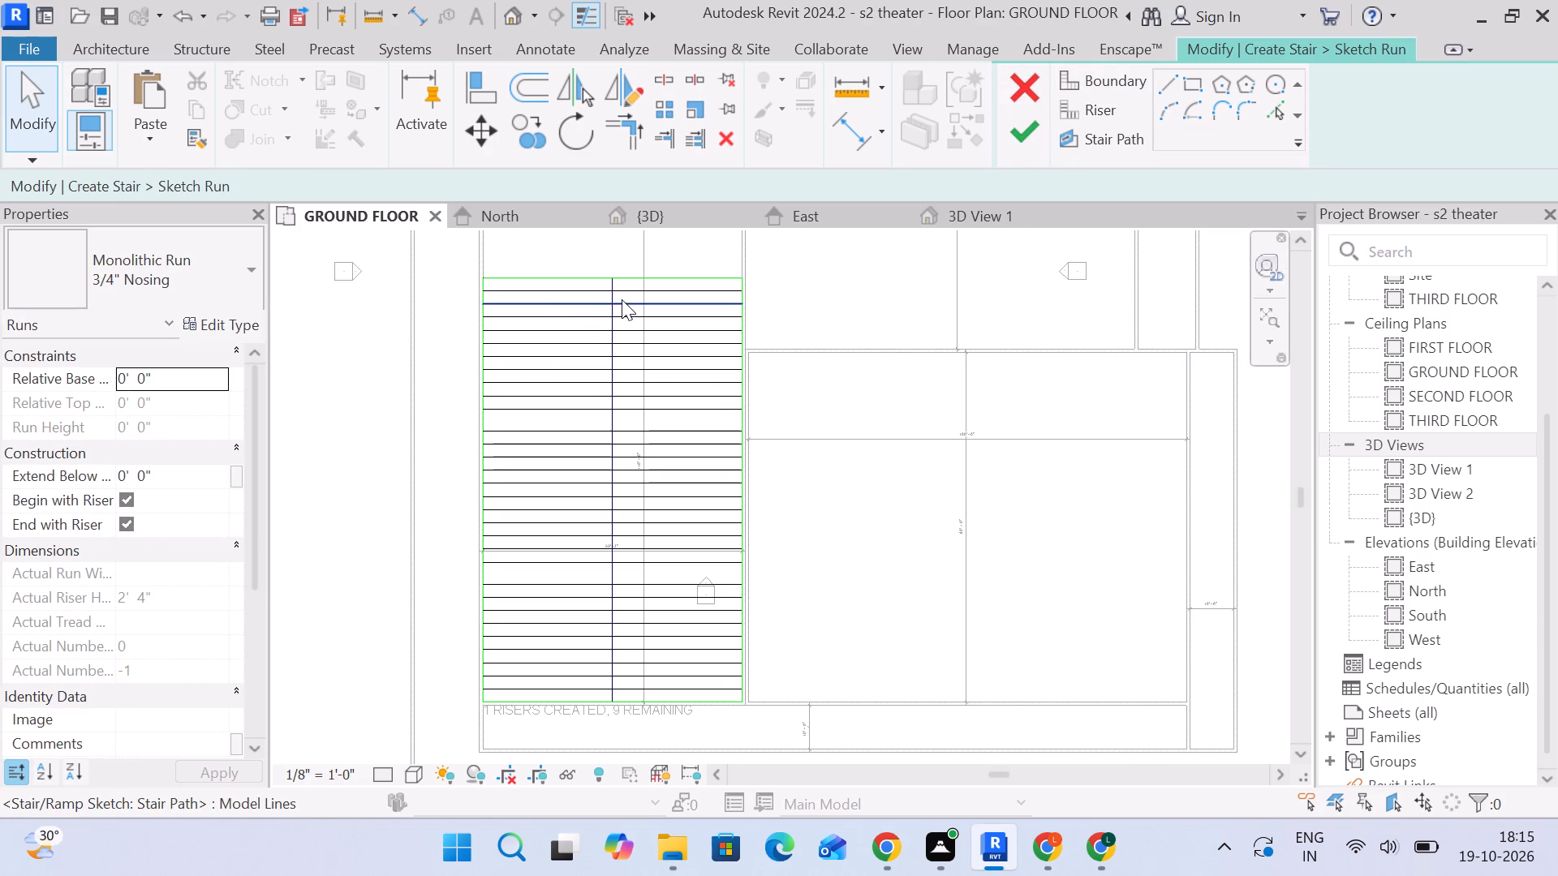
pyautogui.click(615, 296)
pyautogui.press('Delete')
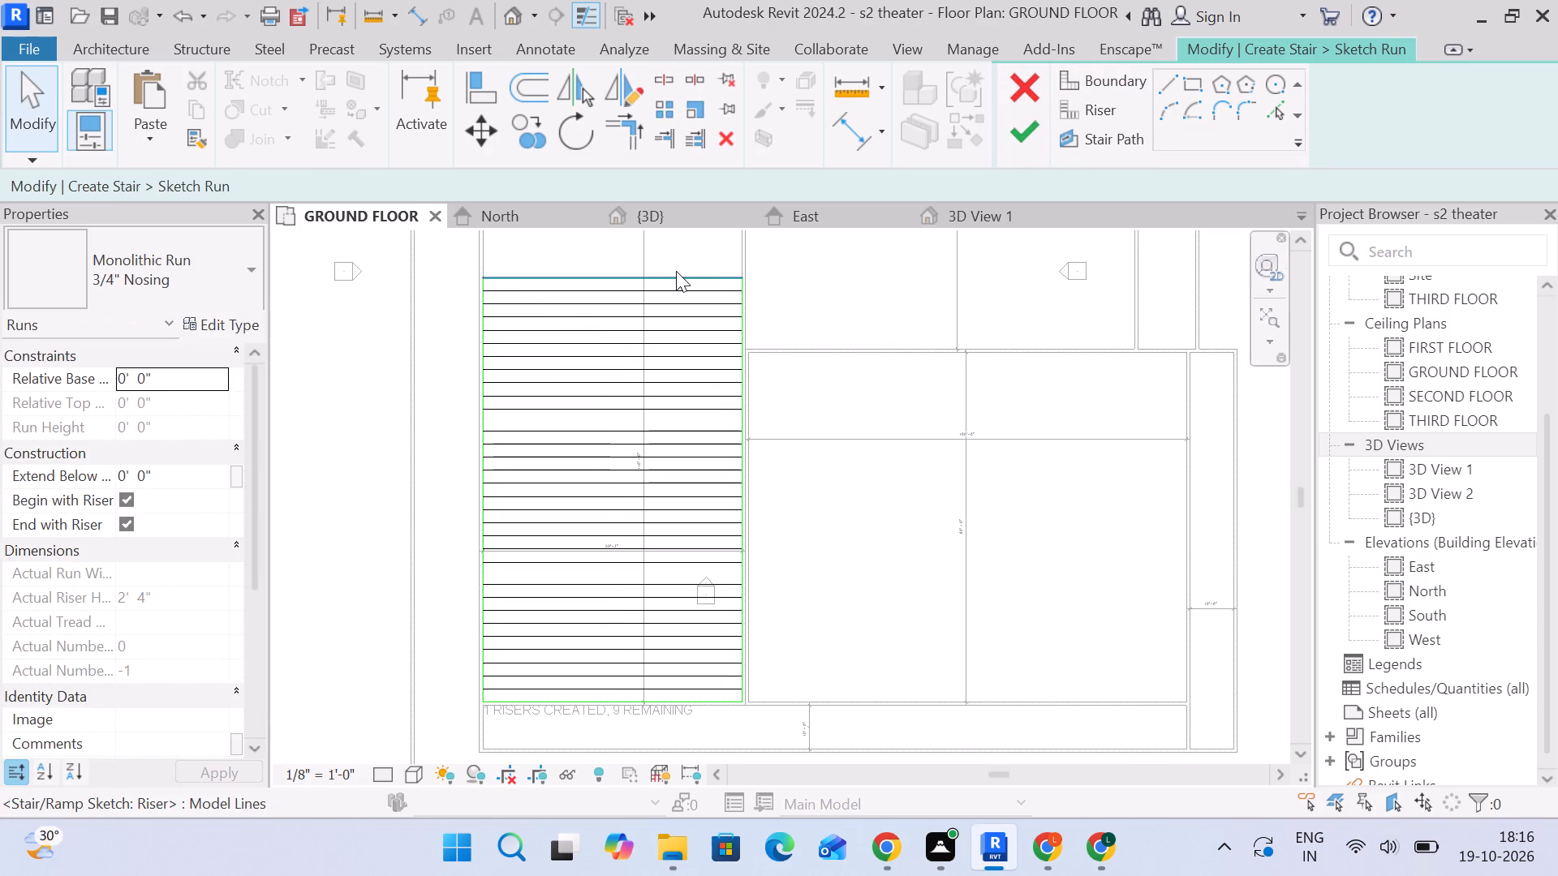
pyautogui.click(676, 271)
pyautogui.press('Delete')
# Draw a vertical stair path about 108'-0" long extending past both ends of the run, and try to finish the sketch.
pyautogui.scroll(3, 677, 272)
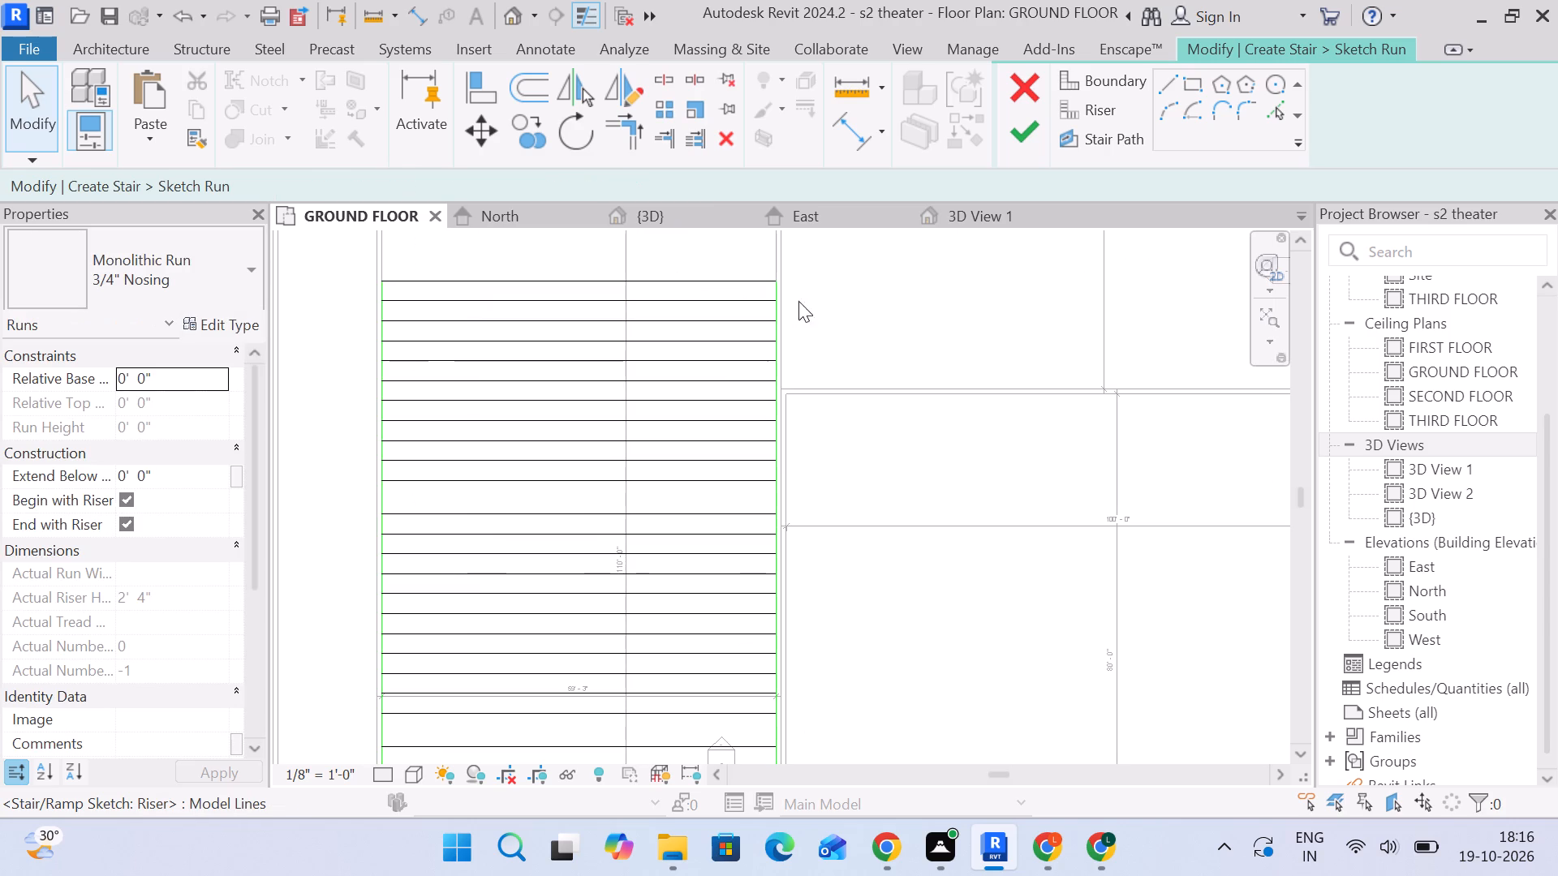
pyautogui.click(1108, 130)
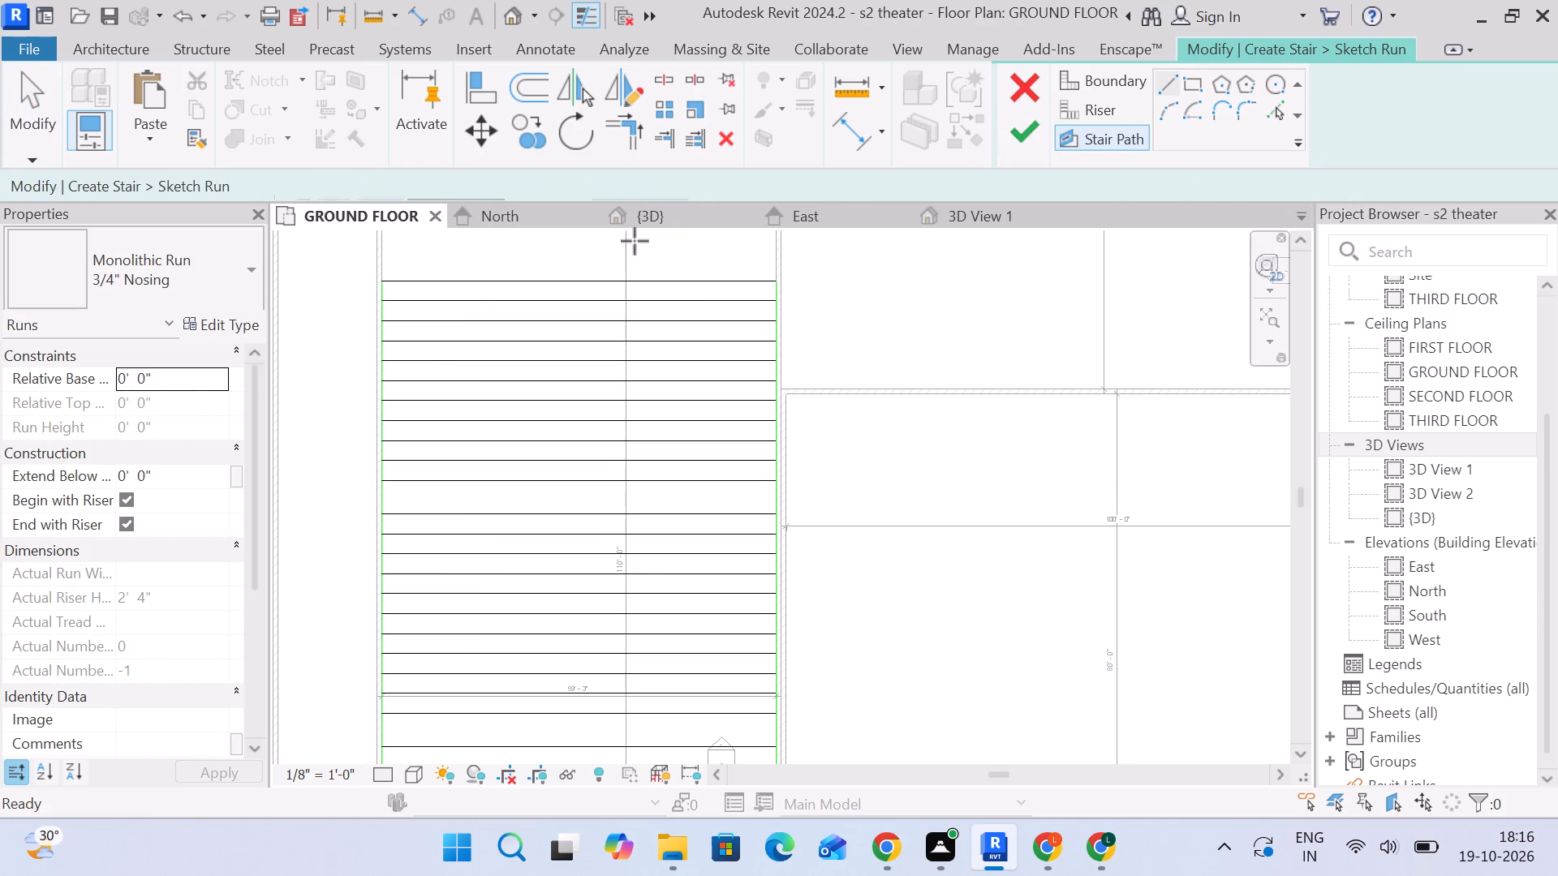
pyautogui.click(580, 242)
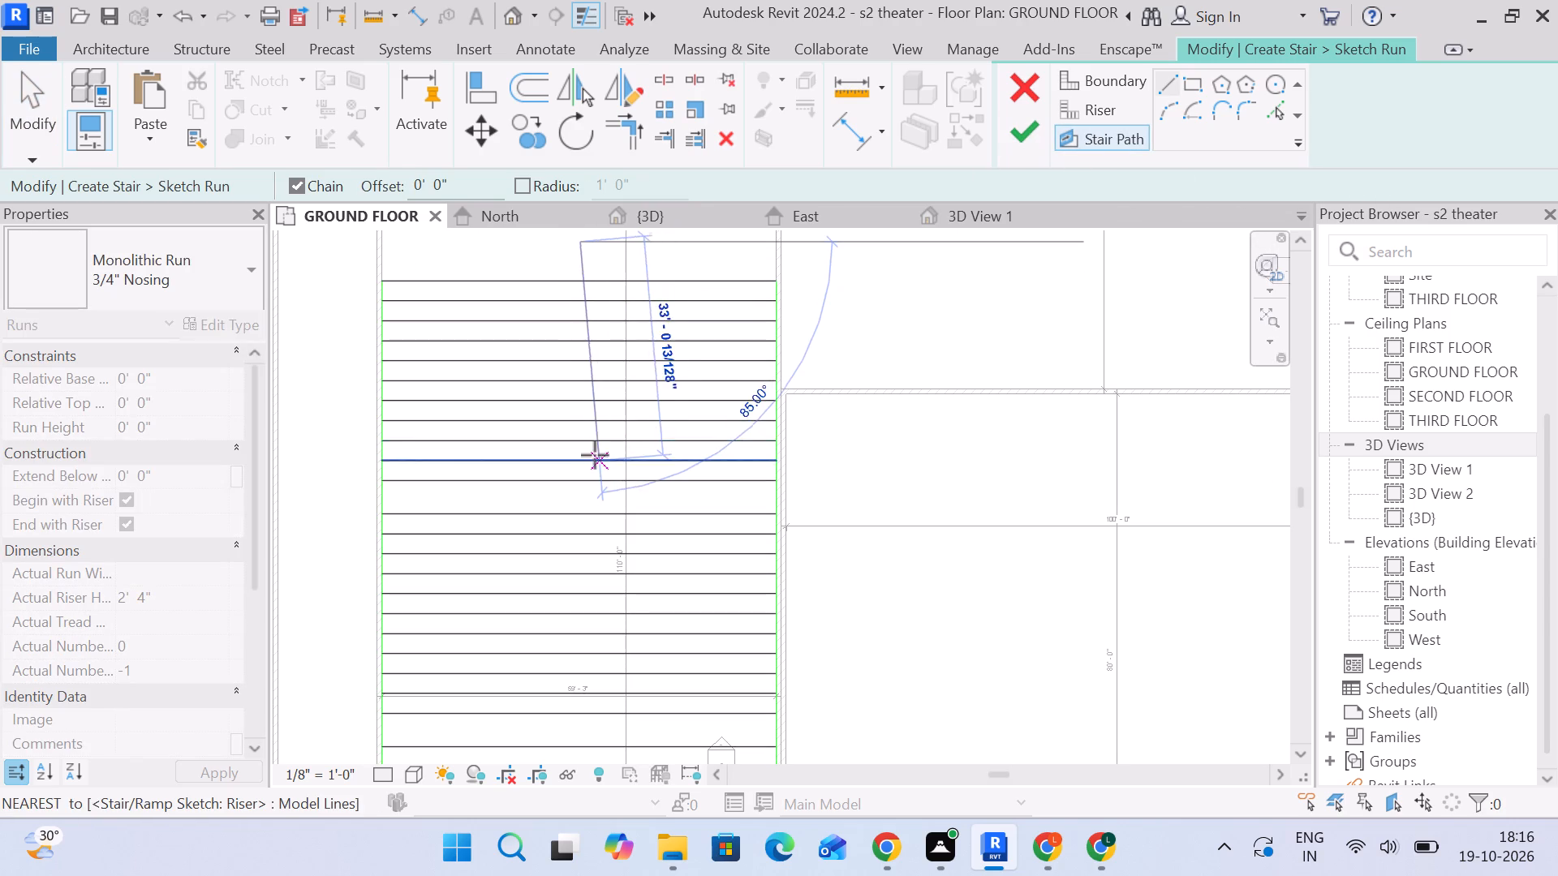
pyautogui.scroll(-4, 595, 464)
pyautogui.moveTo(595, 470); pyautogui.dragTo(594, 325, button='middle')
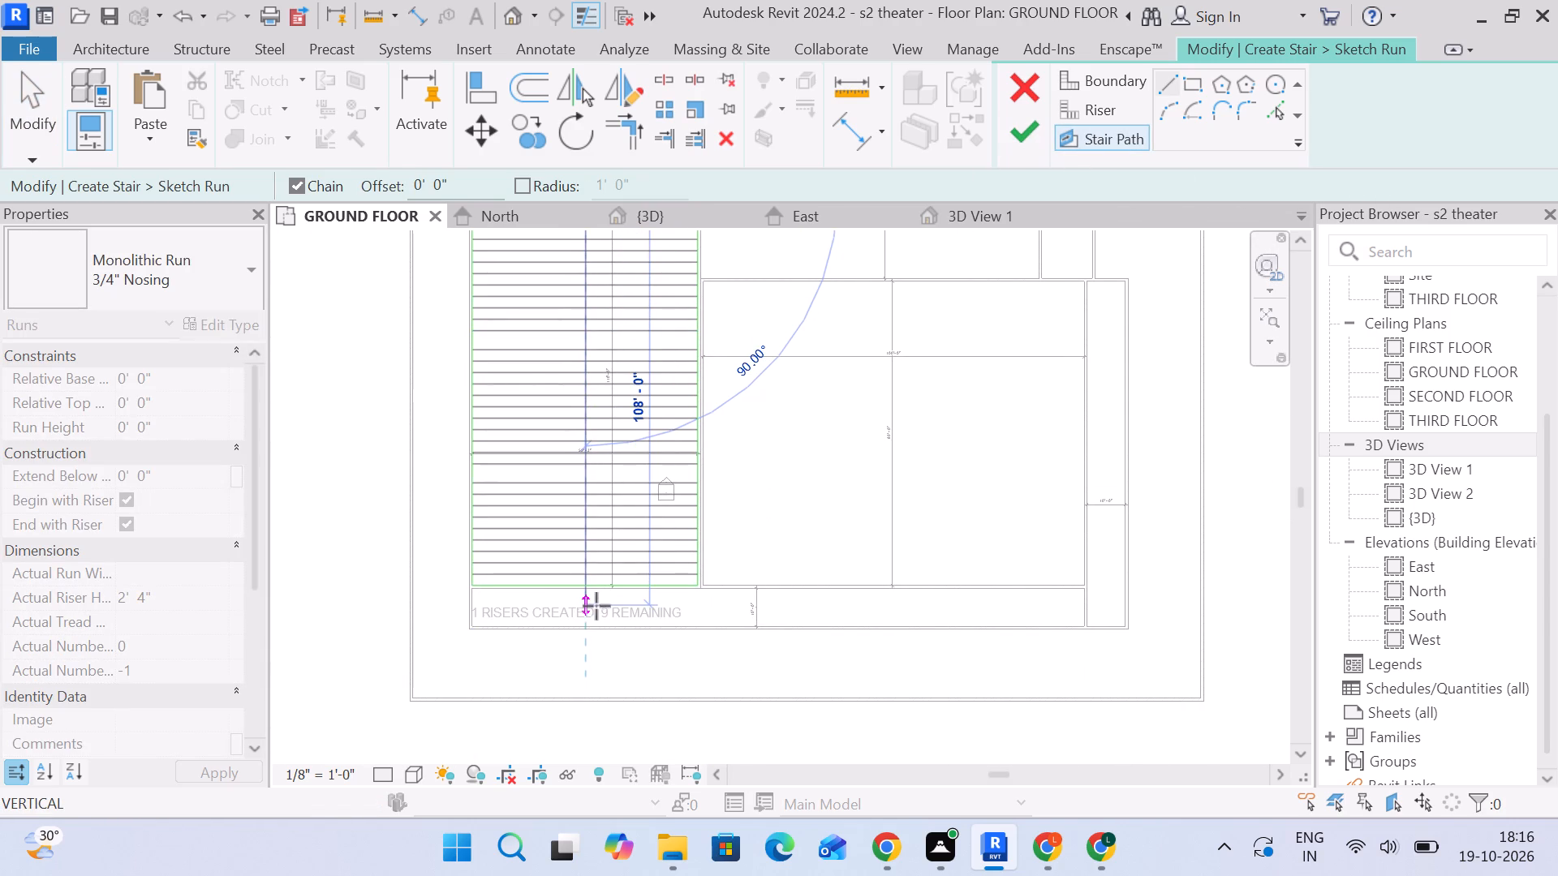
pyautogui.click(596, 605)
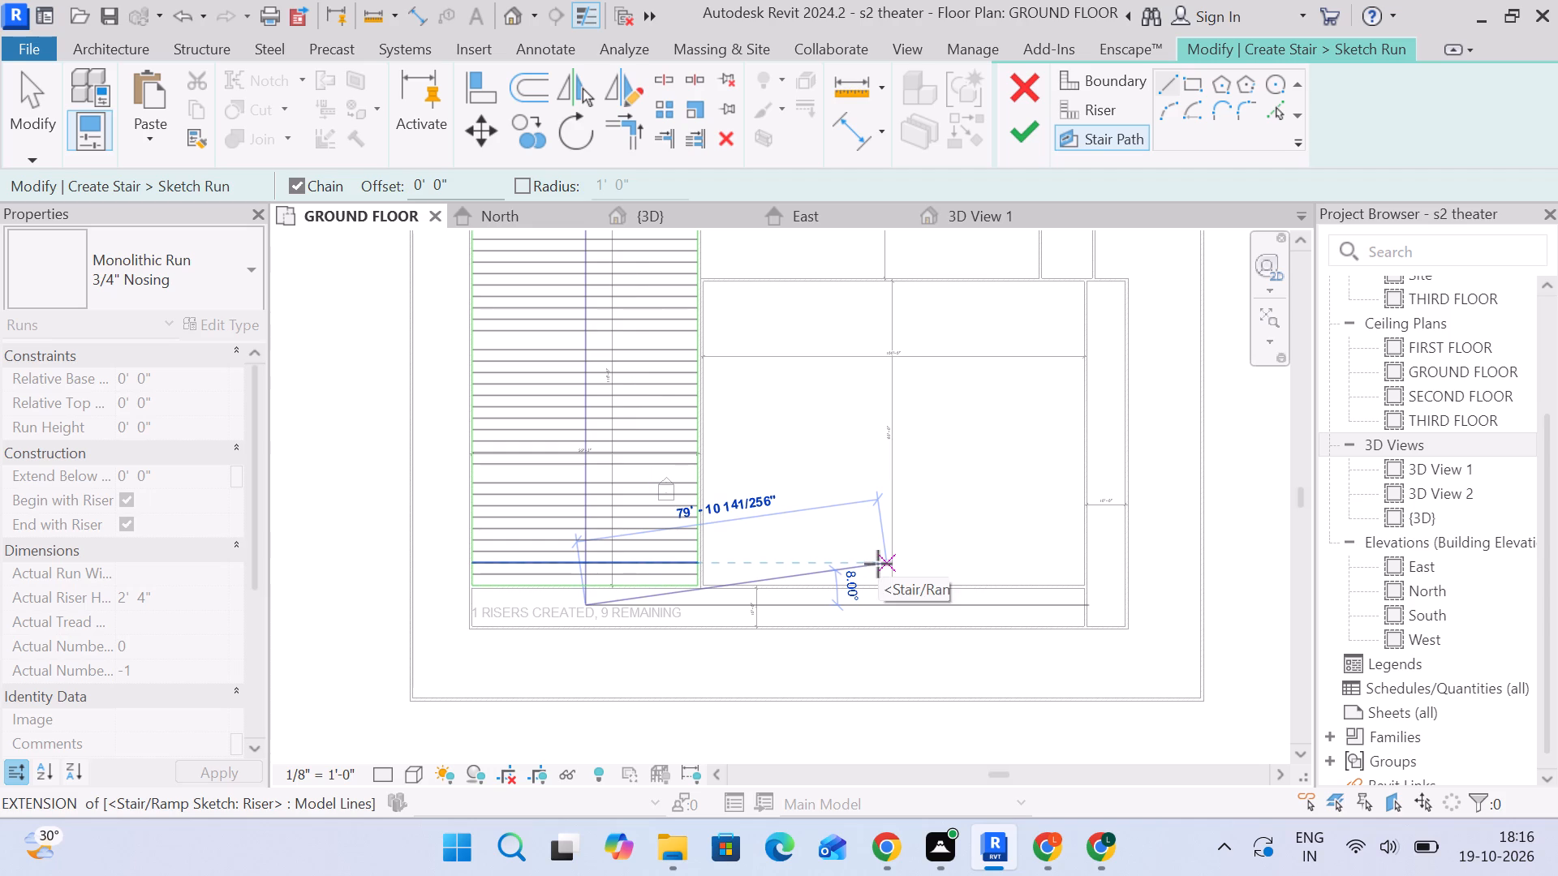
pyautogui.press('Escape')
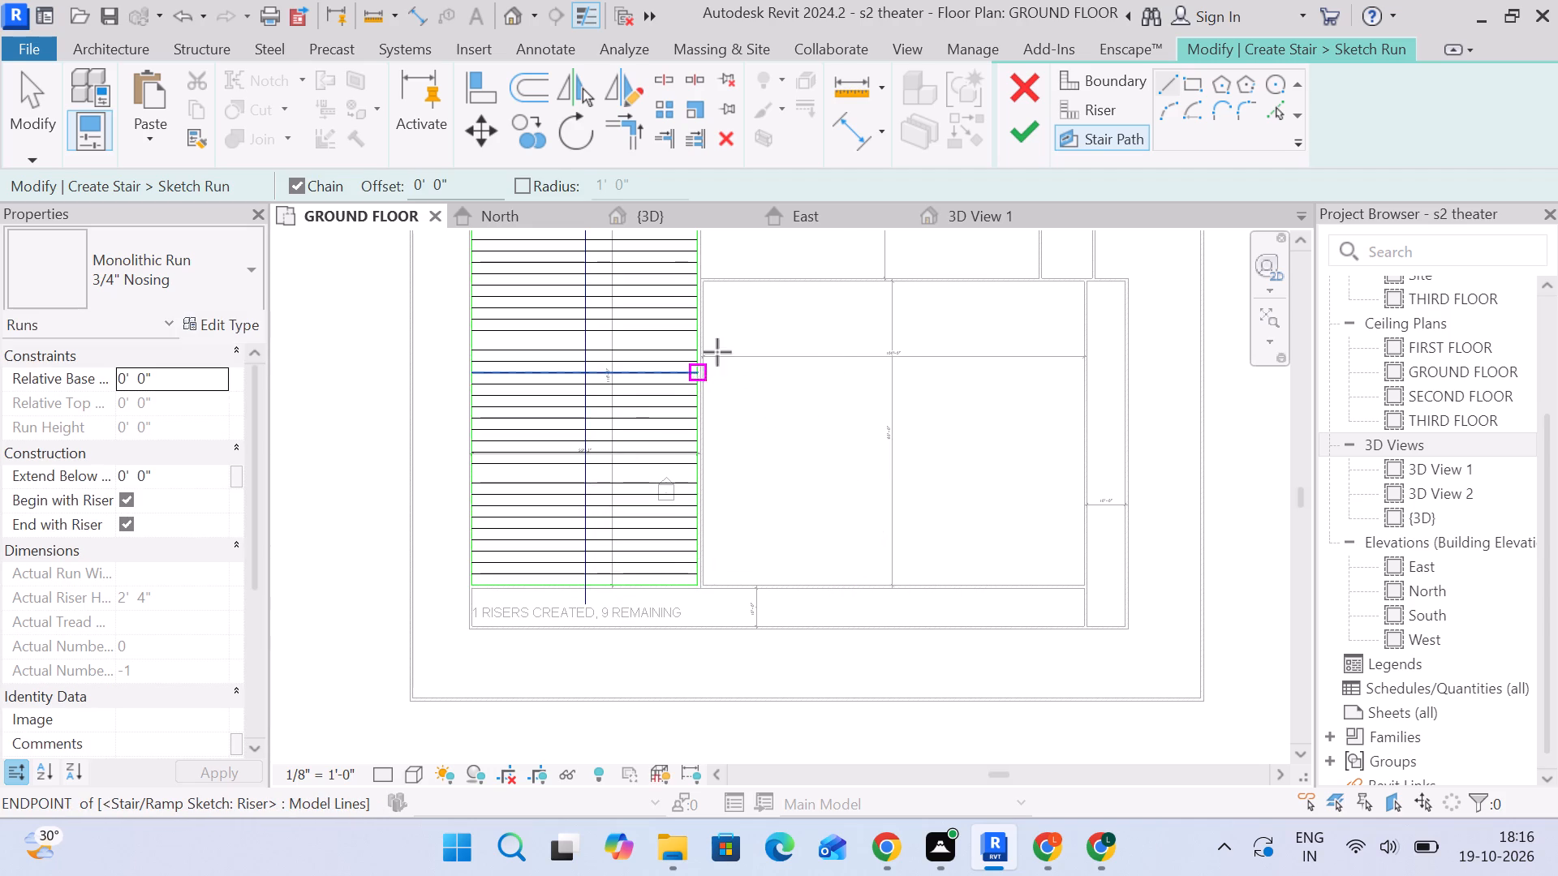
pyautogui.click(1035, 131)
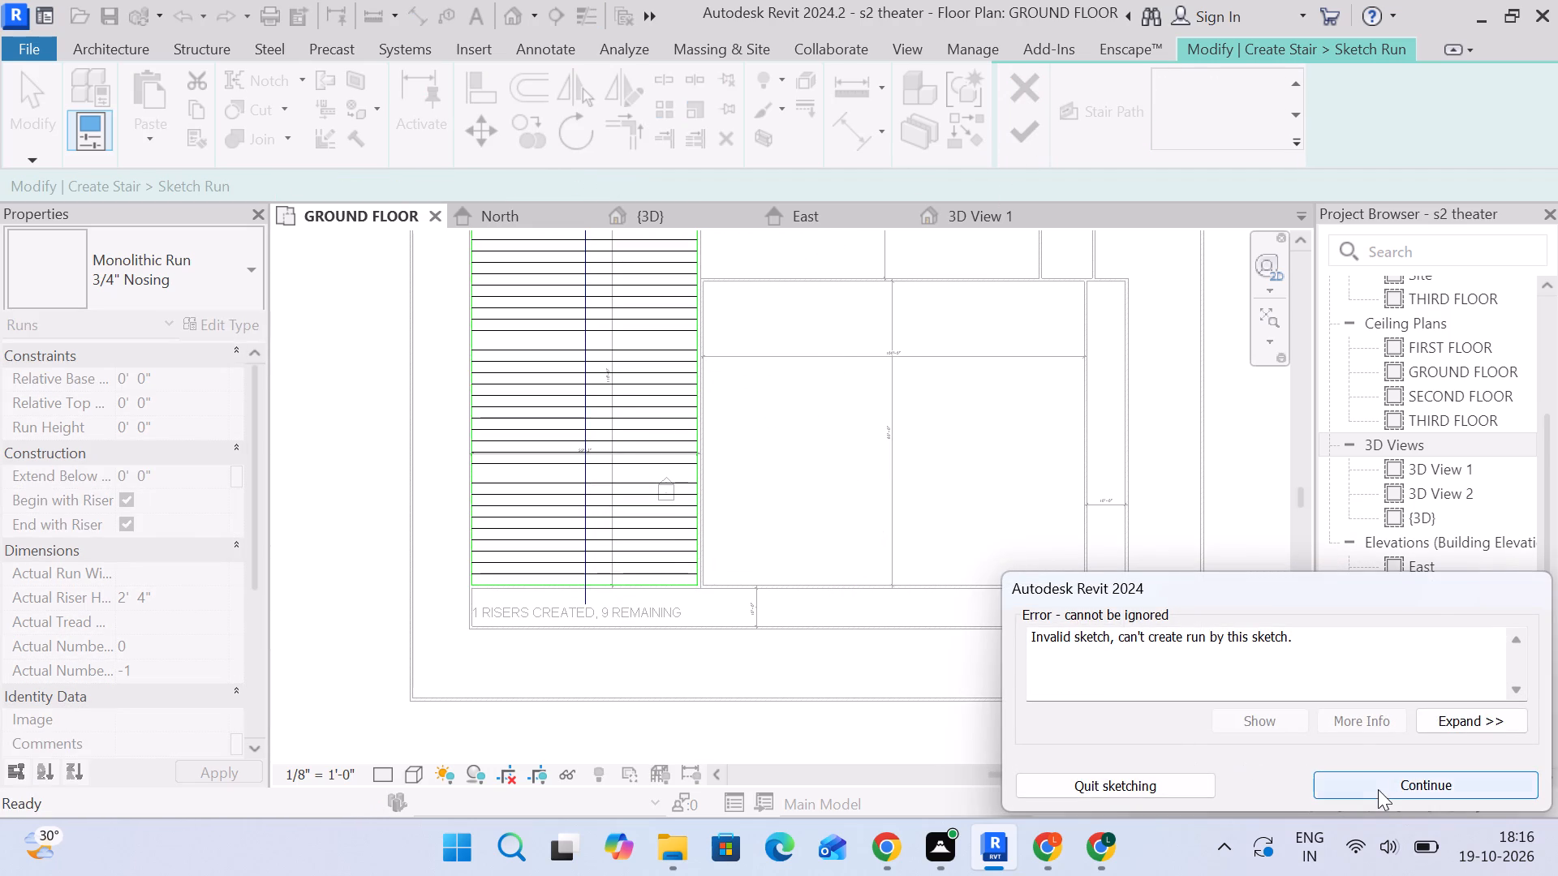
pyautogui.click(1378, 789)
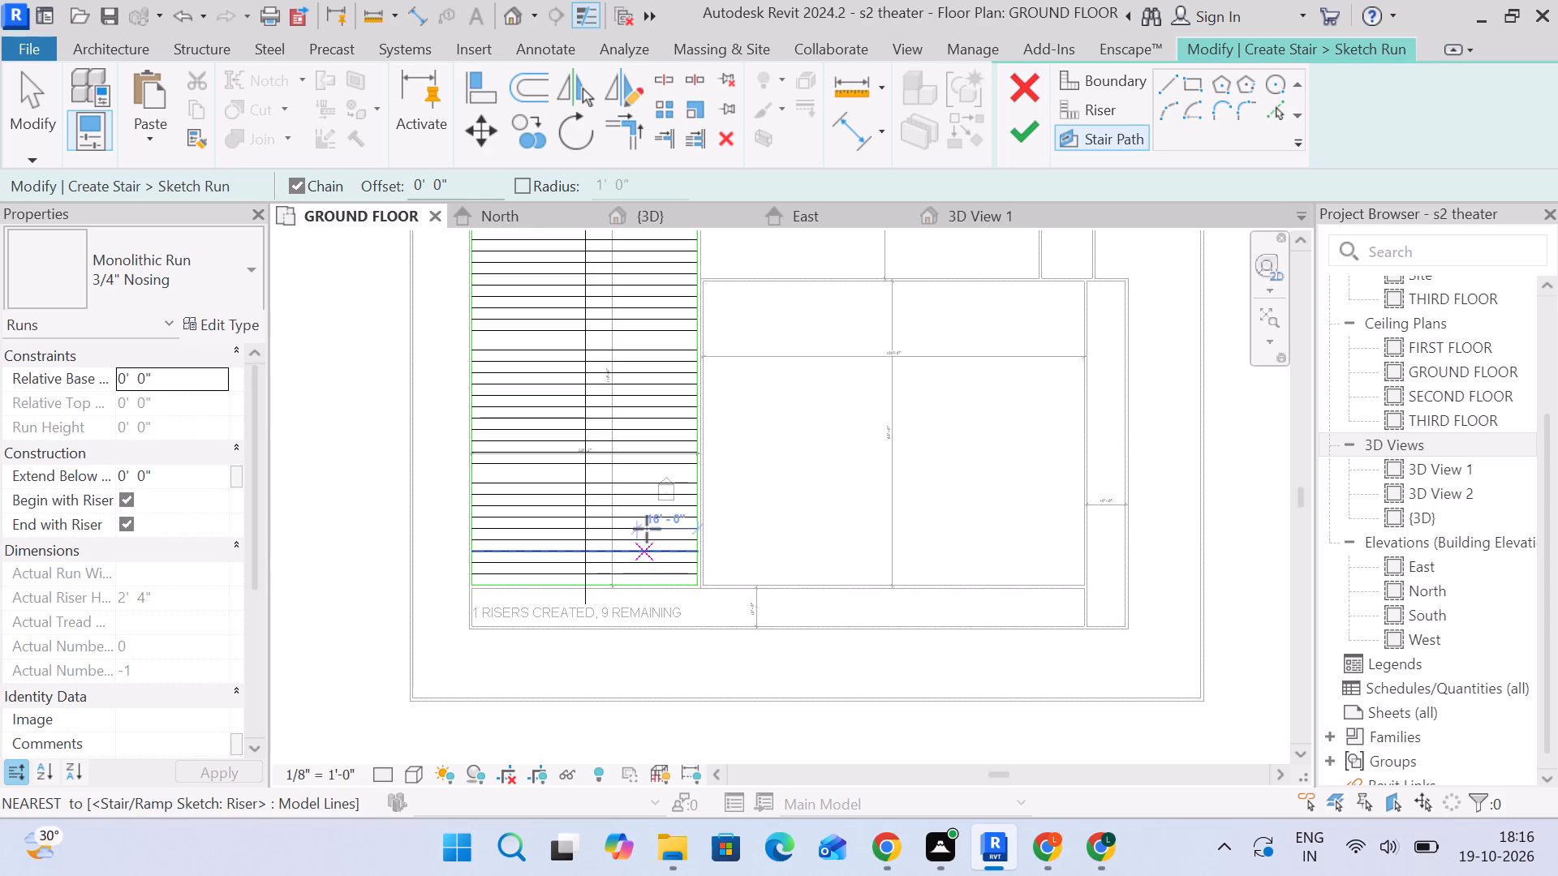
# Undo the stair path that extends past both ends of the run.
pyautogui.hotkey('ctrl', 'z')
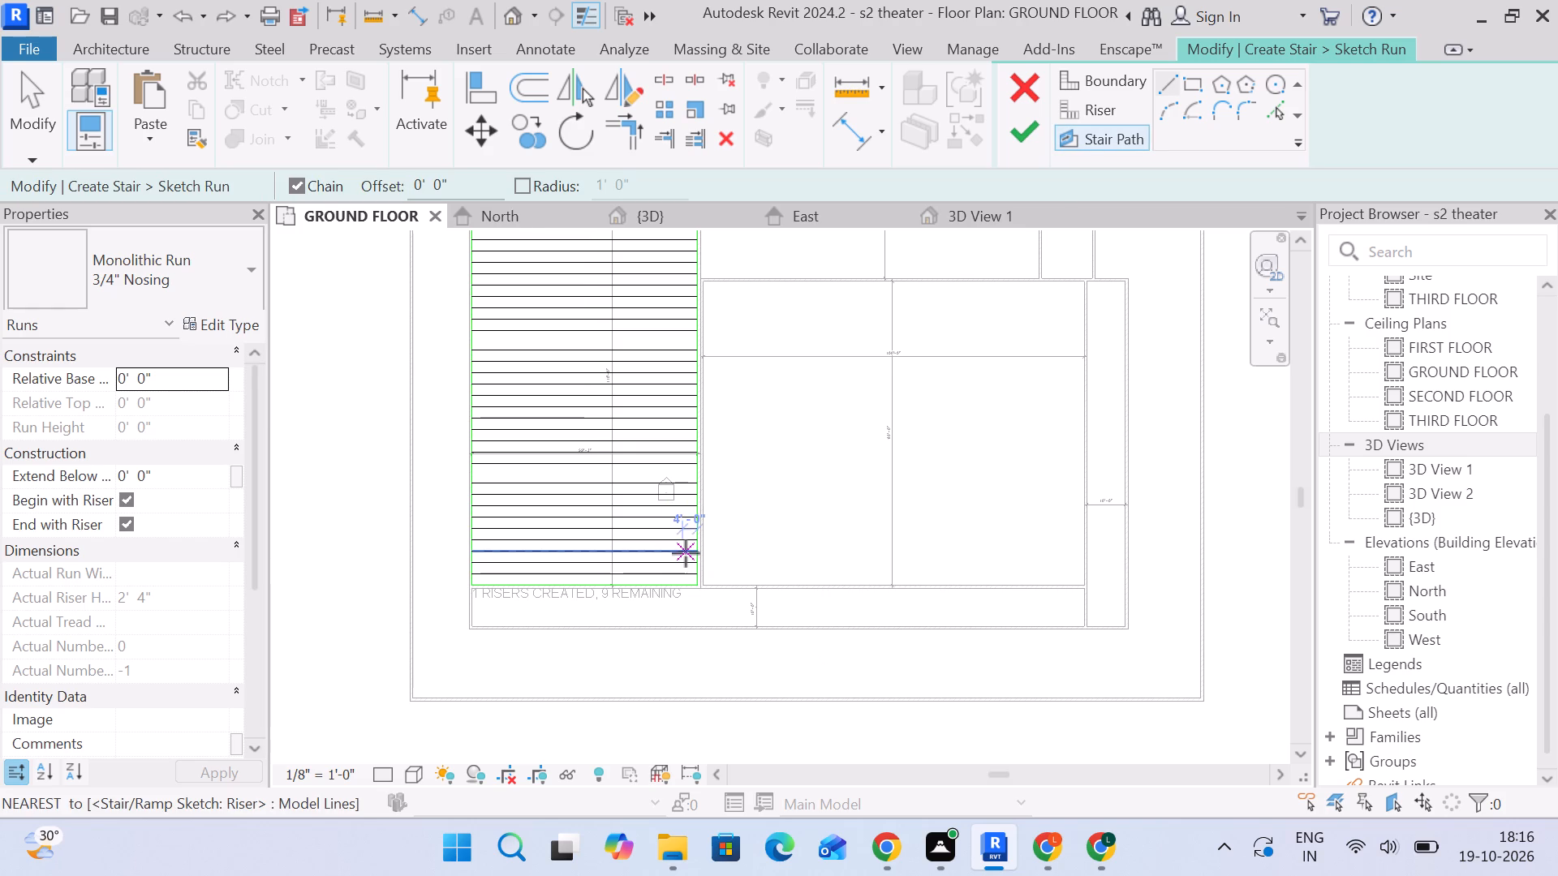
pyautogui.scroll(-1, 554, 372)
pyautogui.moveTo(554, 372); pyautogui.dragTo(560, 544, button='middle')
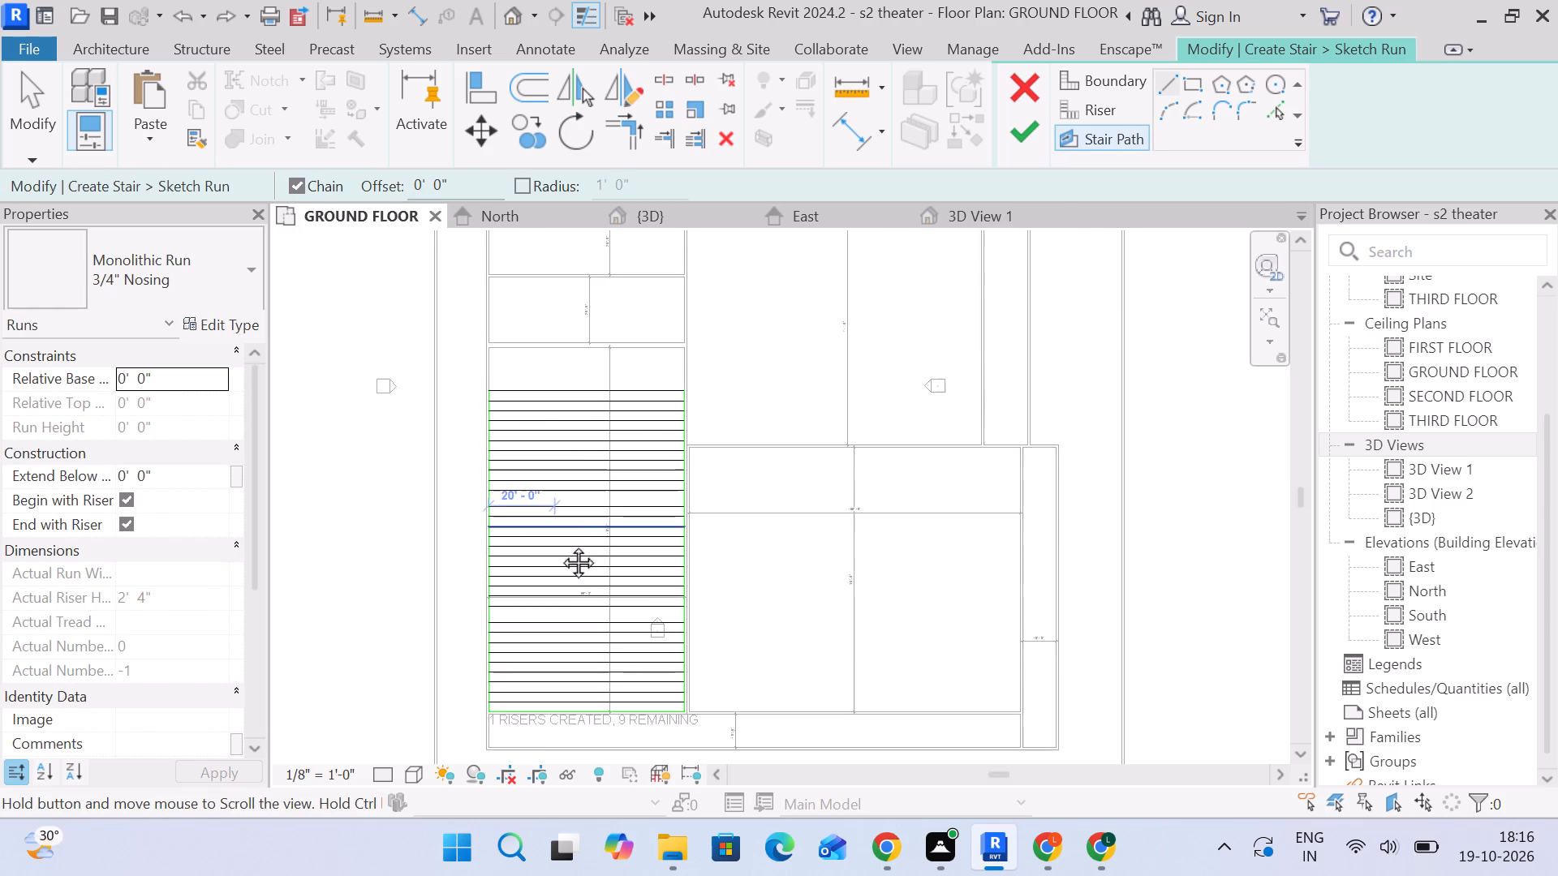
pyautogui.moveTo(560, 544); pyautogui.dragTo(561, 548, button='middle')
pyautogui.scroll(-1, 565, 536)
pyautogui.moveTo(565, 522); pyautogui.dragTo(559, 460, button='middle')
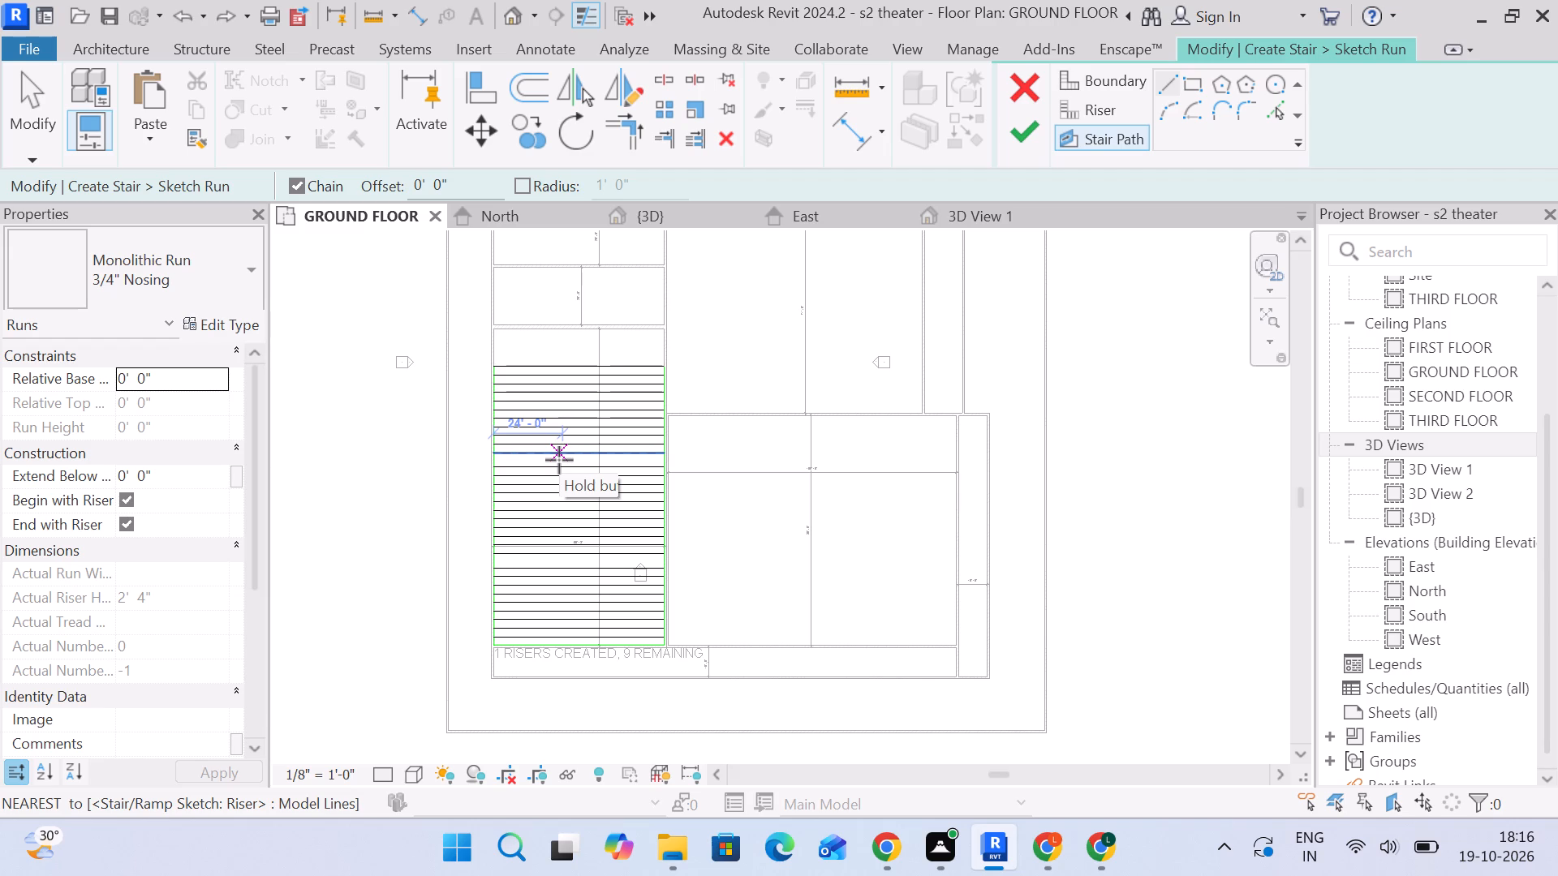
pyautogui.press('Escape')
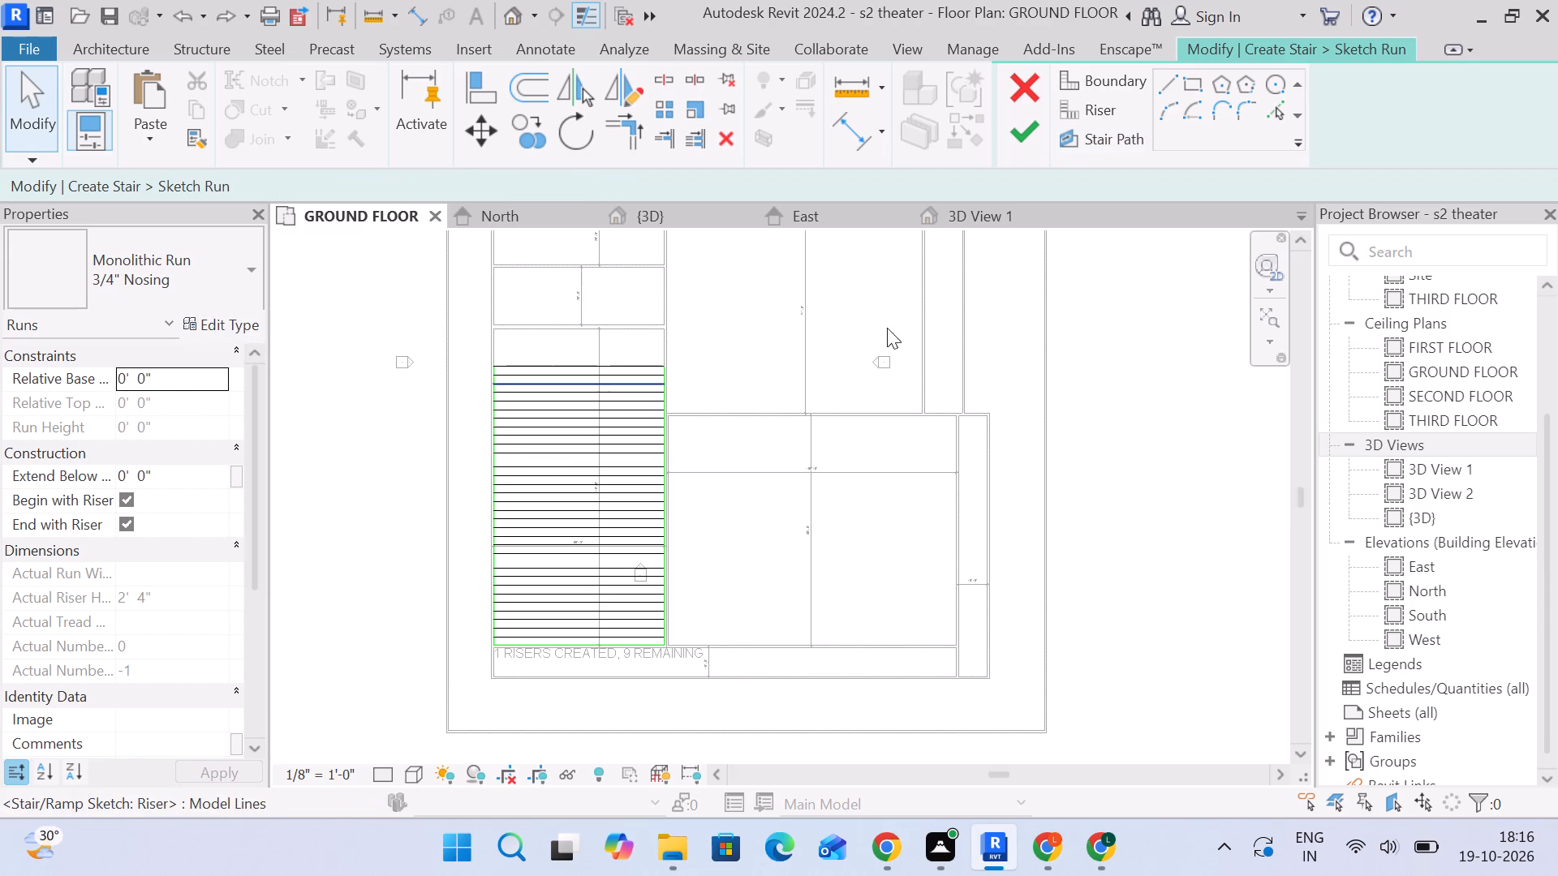
# Draw a 97'-0" stair path from the topmost riser's midpoint to the lower boundary's midpoint, and try to finish the run sketch.
pyautogui.moveTo(1101, 139); pyautogui.dragTo(1101, 147)
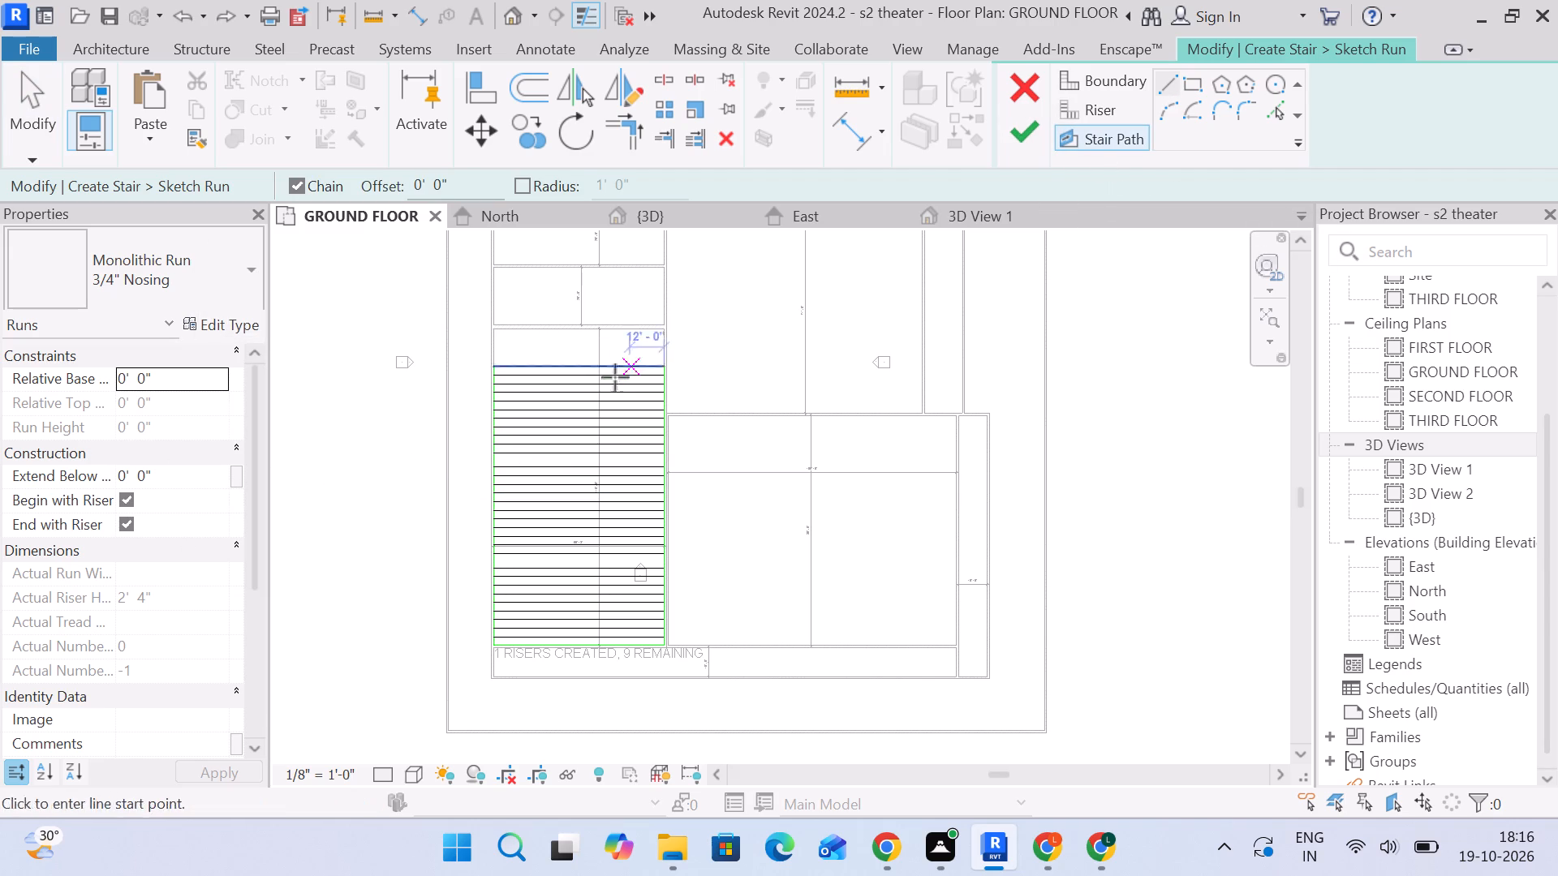
pyautogui.scroll(4, 565, 366)
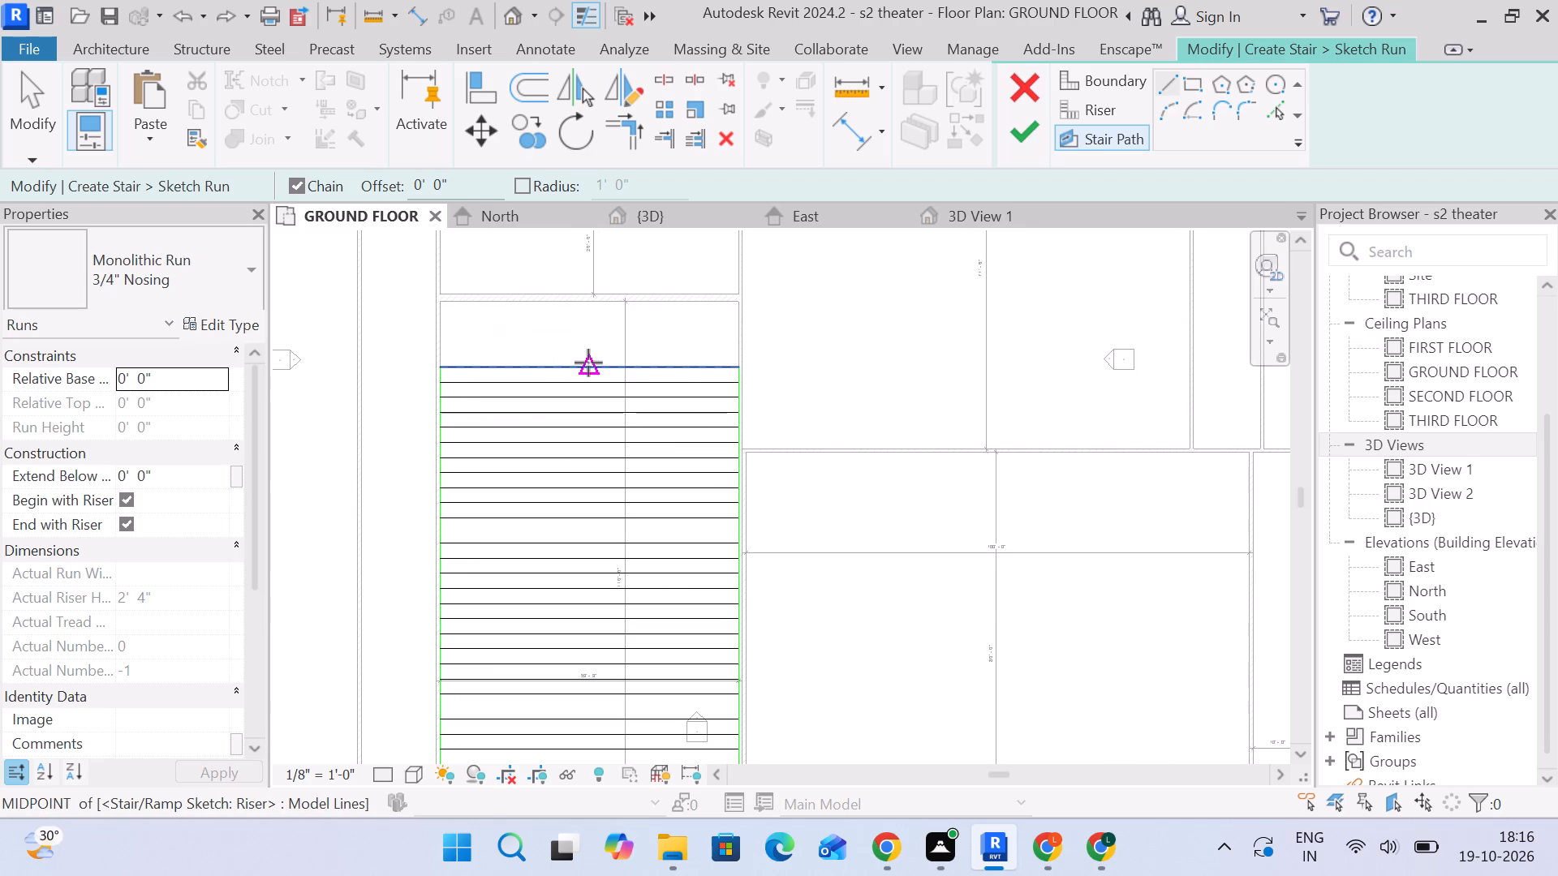
pyautogui.click(588, 363)
pyautogui.moveTo(604, 628); pyautogui.dragTo(602, 453, button='middle')
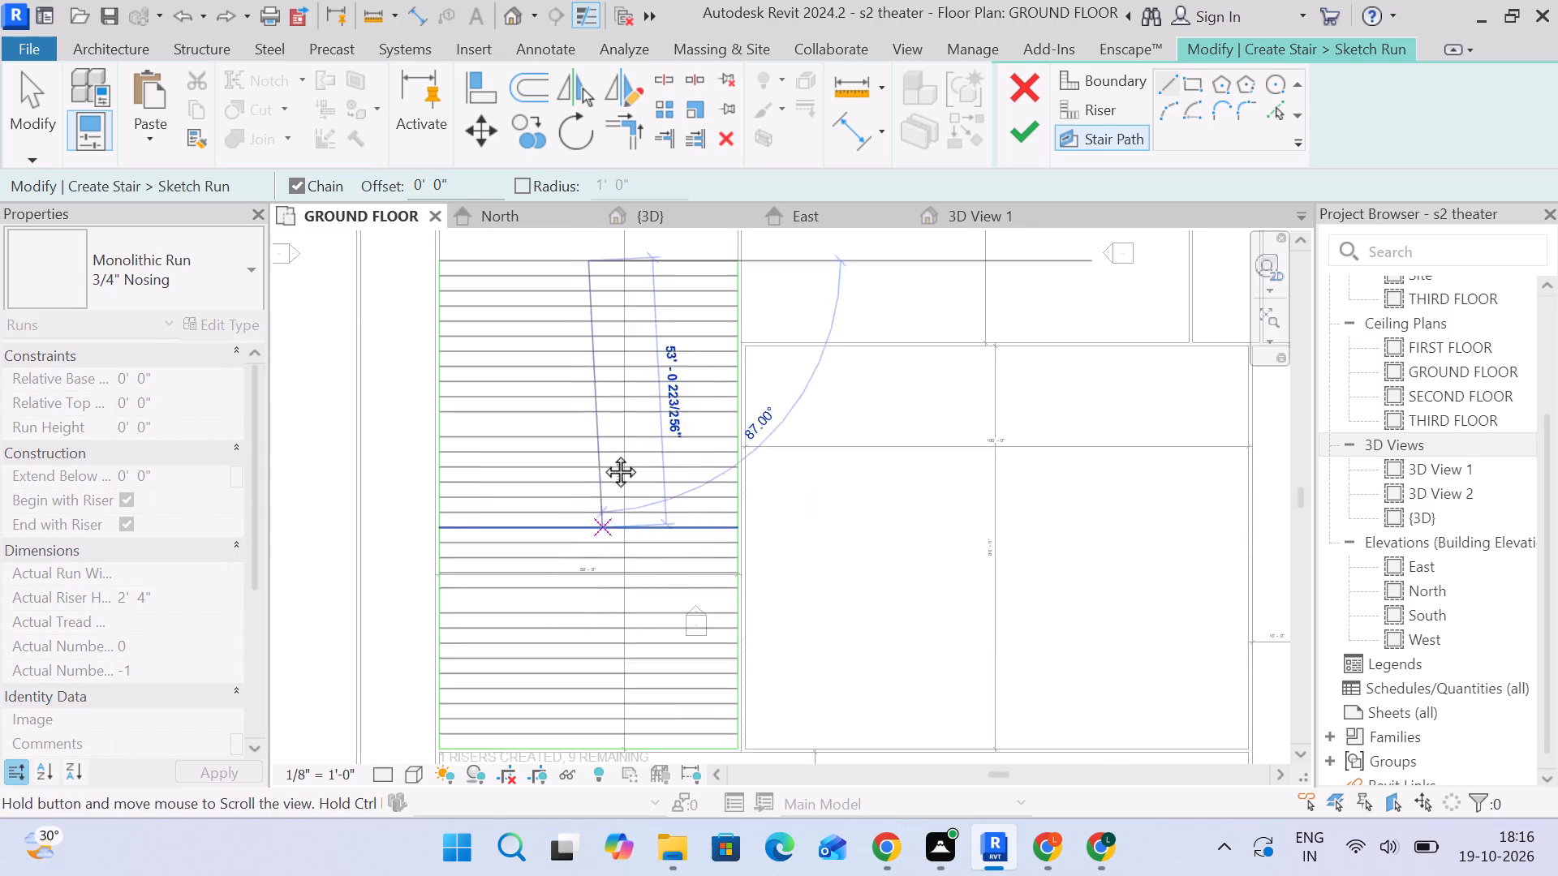
pyautogui.moveTo(602, 453); pyautogui.dragTo(601, 449, button='middle')
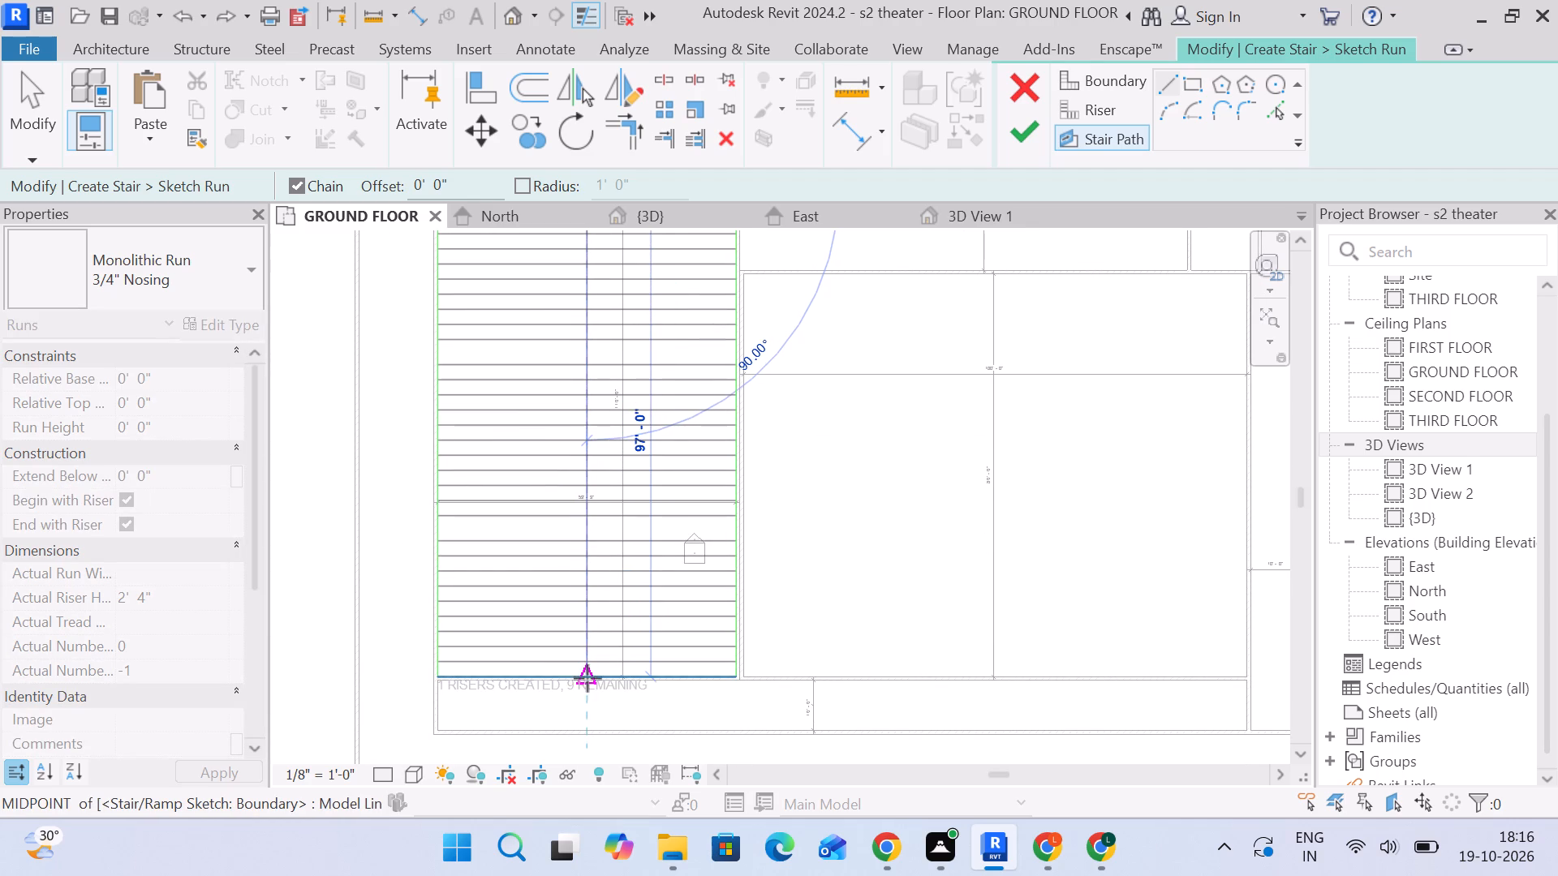
pyautogui.click(587, 678)
pyautogui.scroll(3, 600, 528)
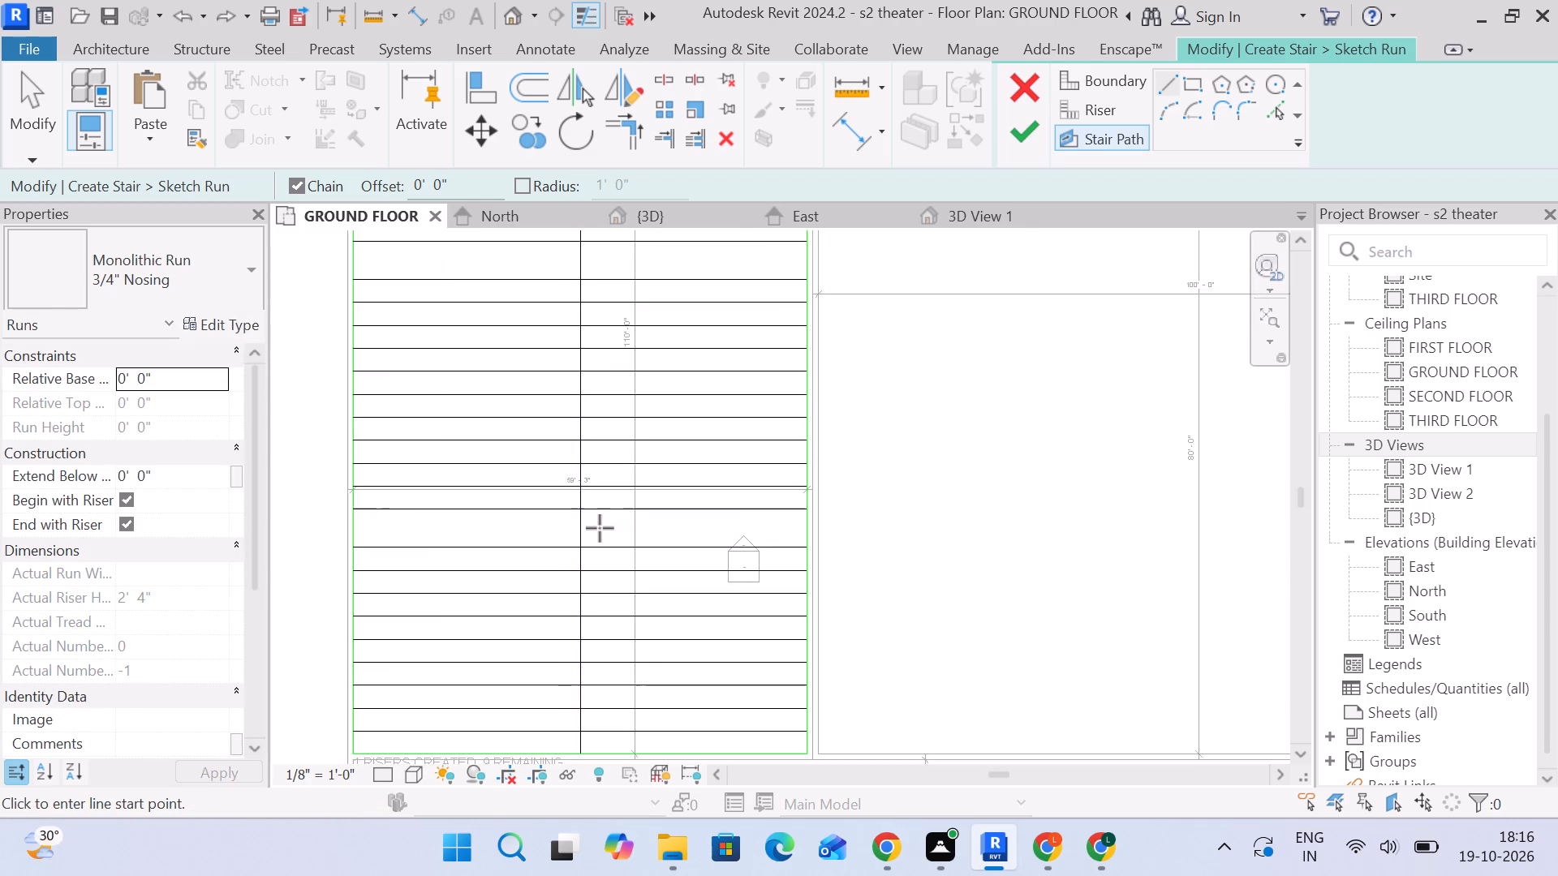
pyautogui.scroll(-3, 600, 528)
pyautogui.click(1026, 127)
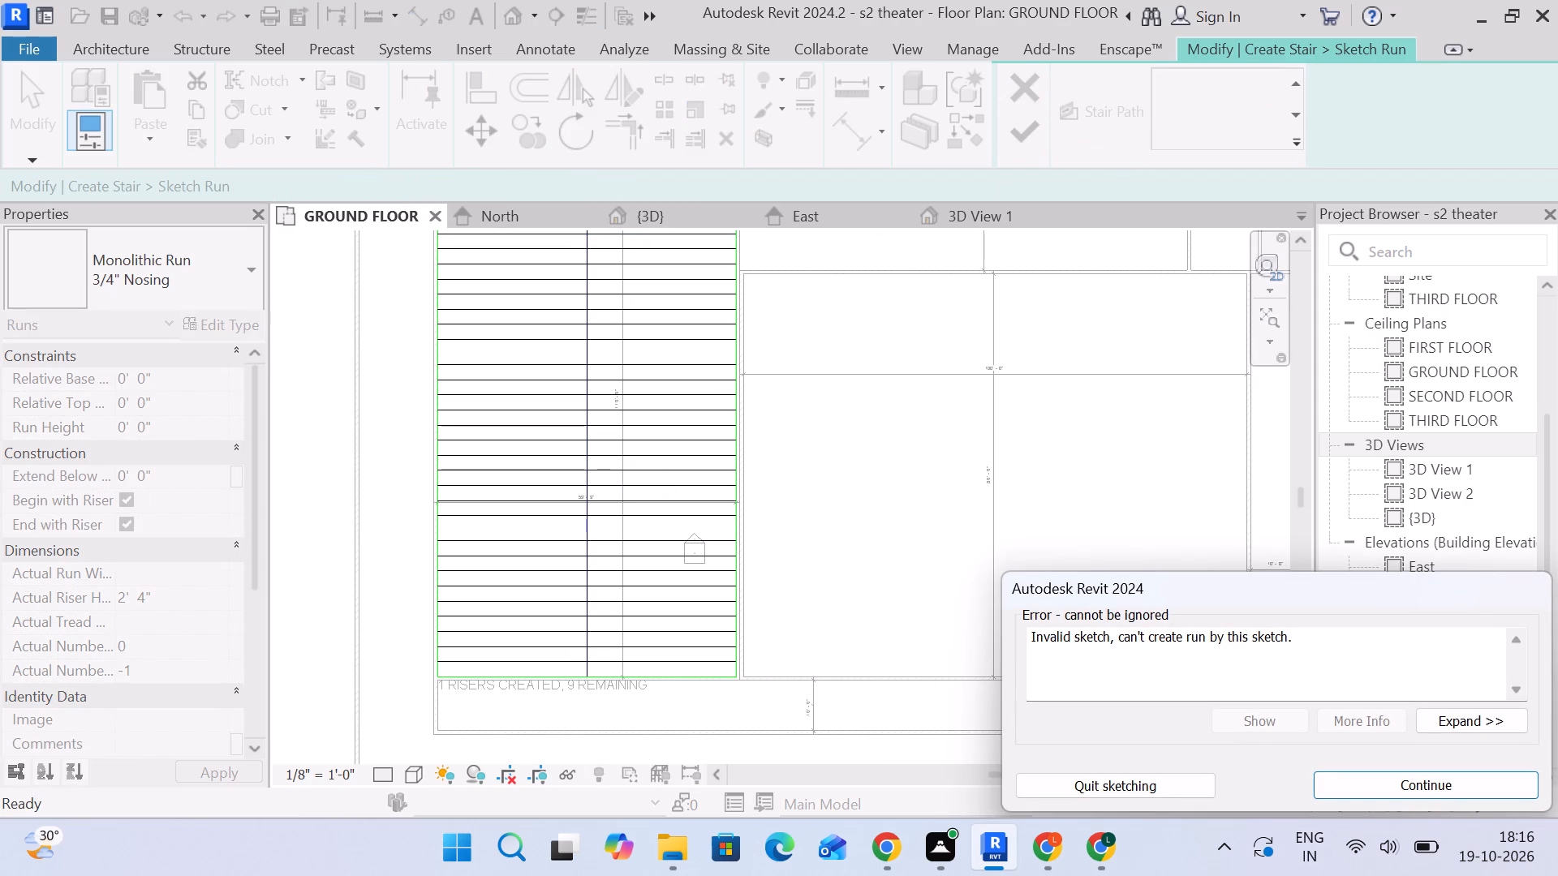
pyautogui.click(1364, 788)
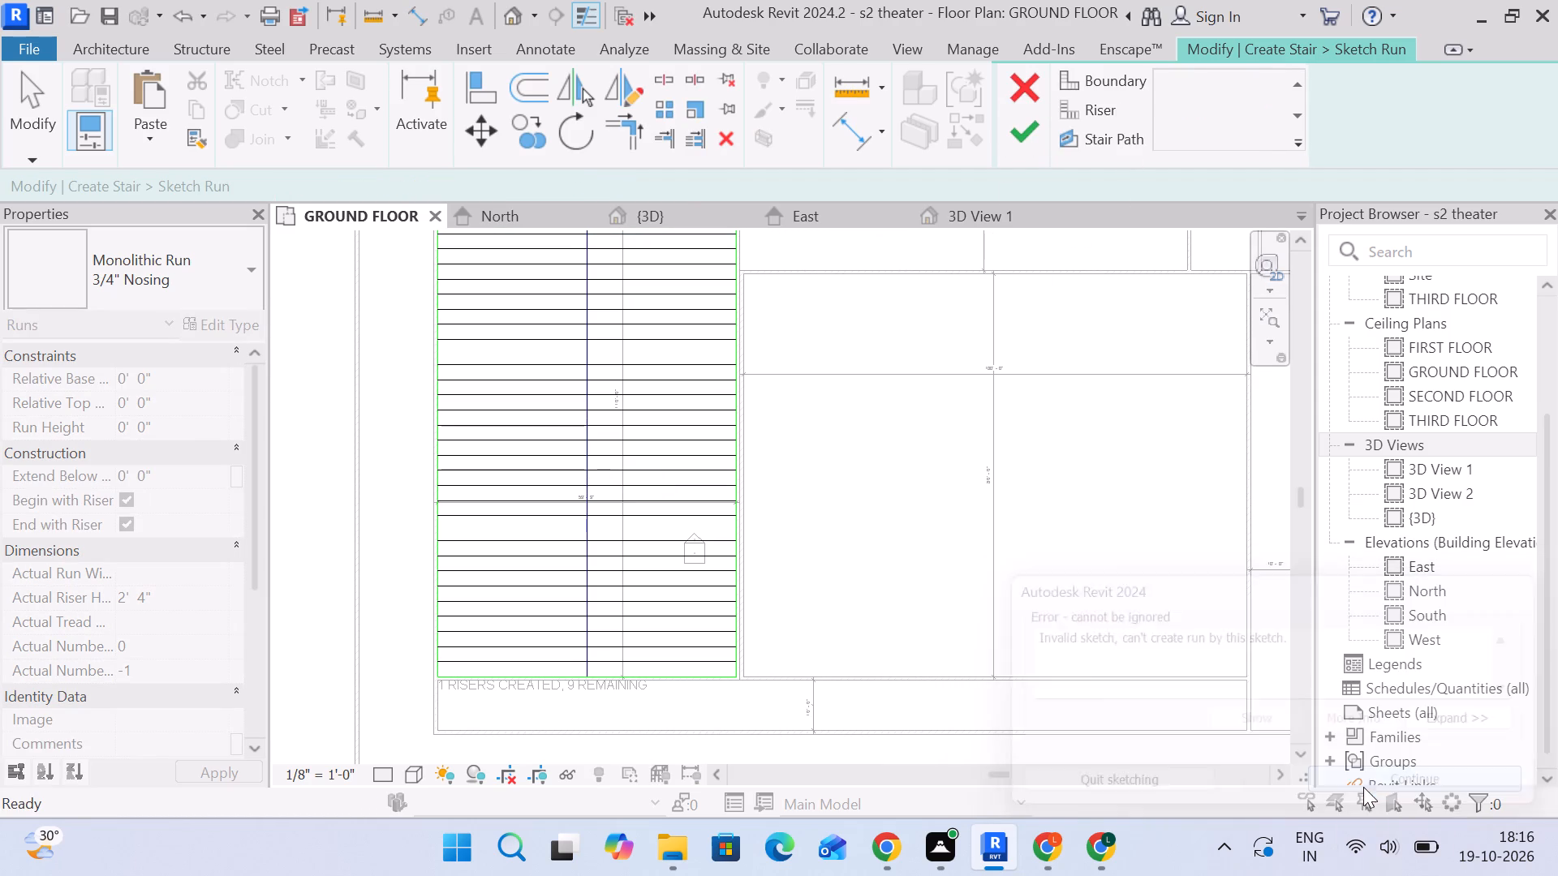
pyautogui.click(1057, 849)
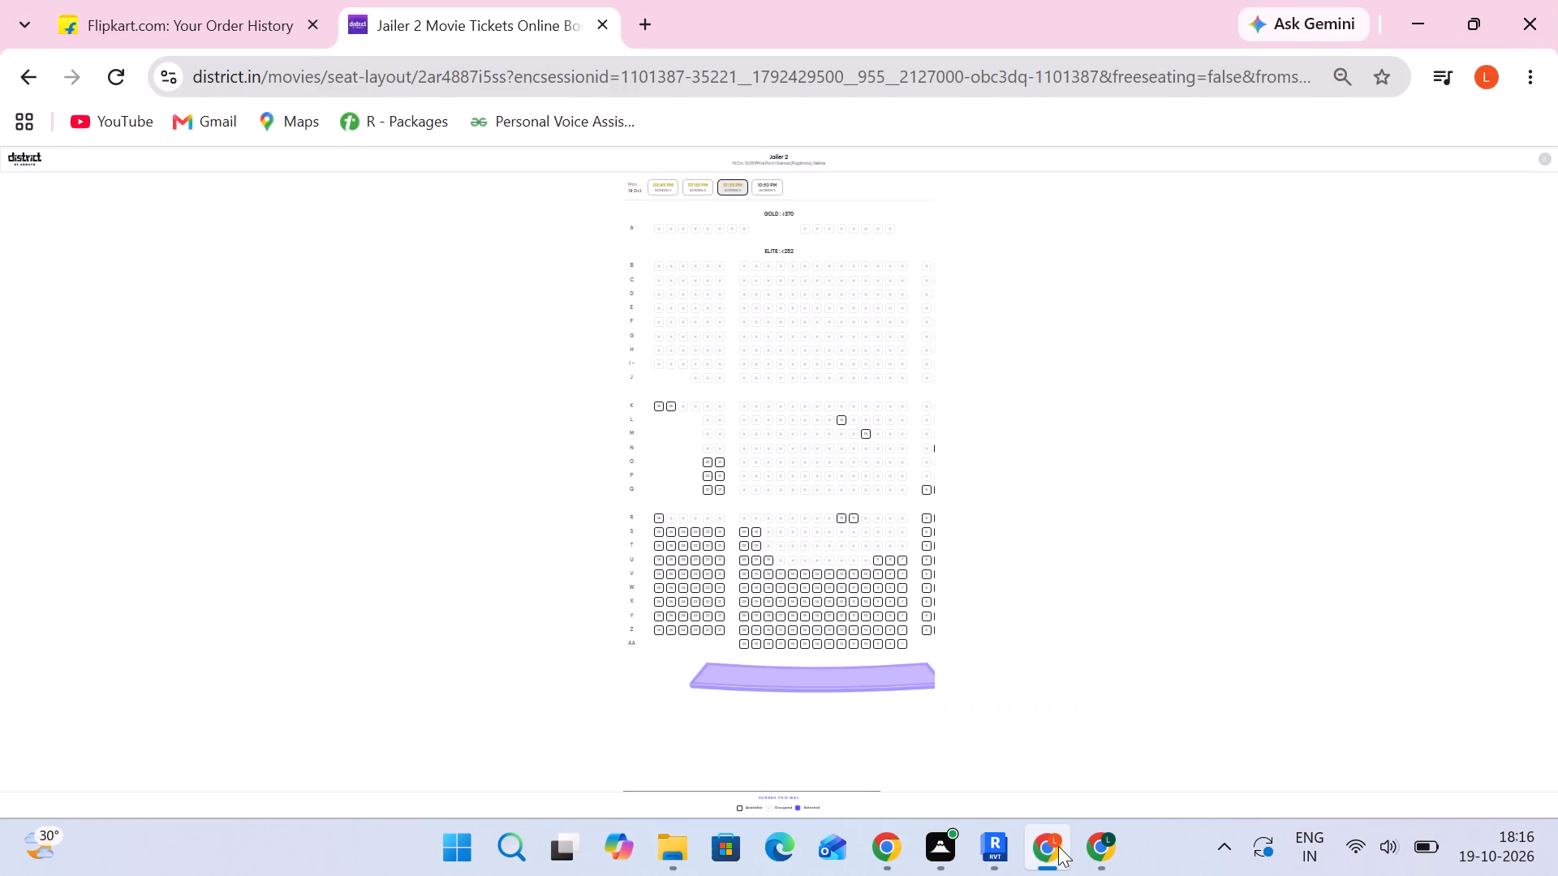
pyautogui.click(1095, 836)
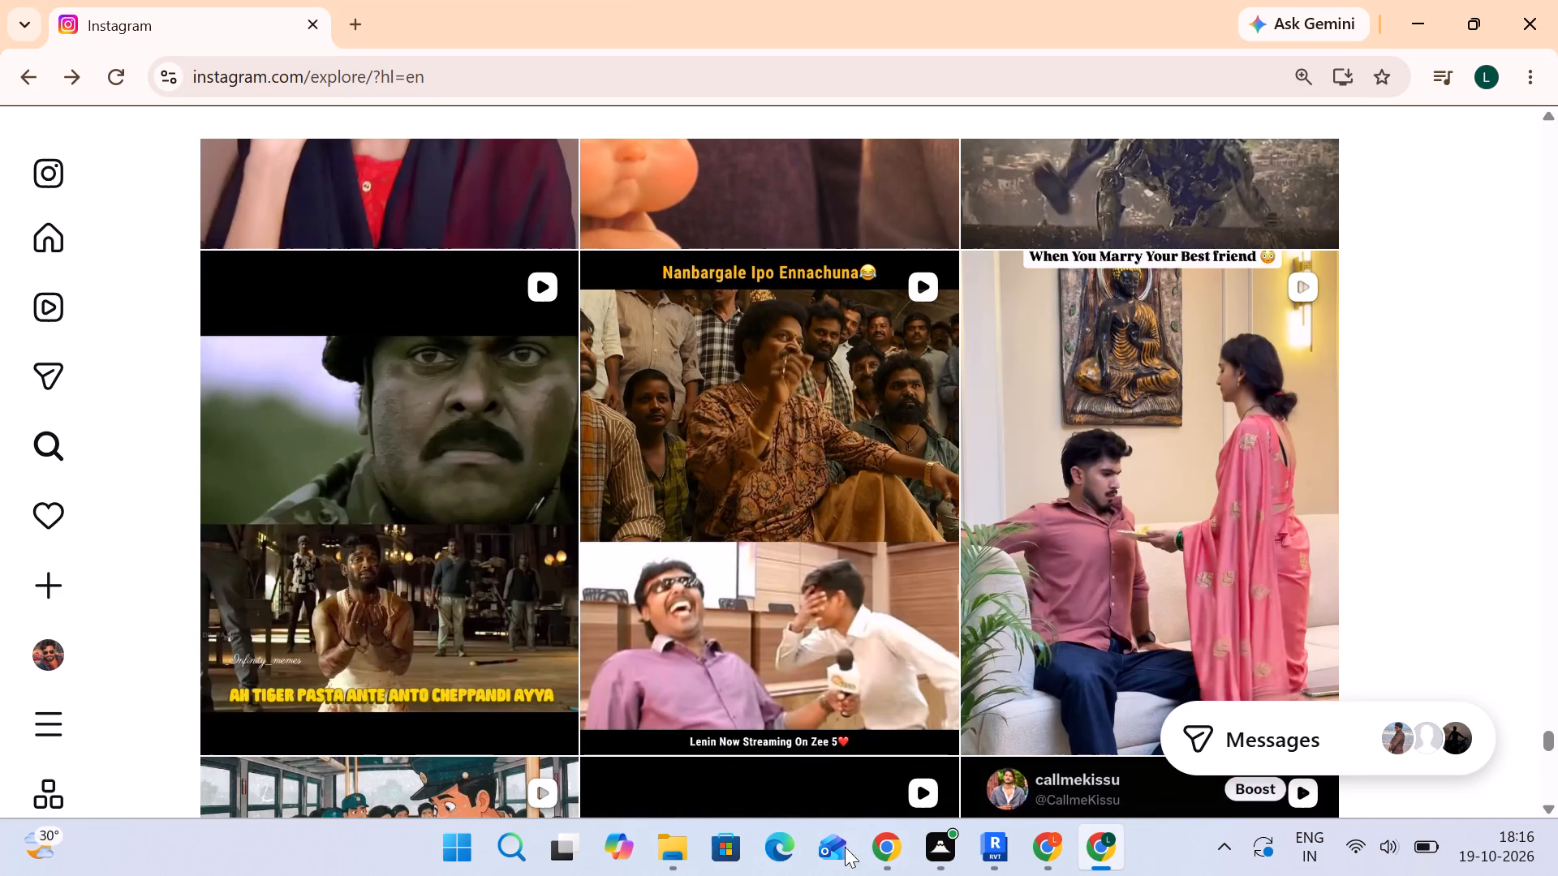
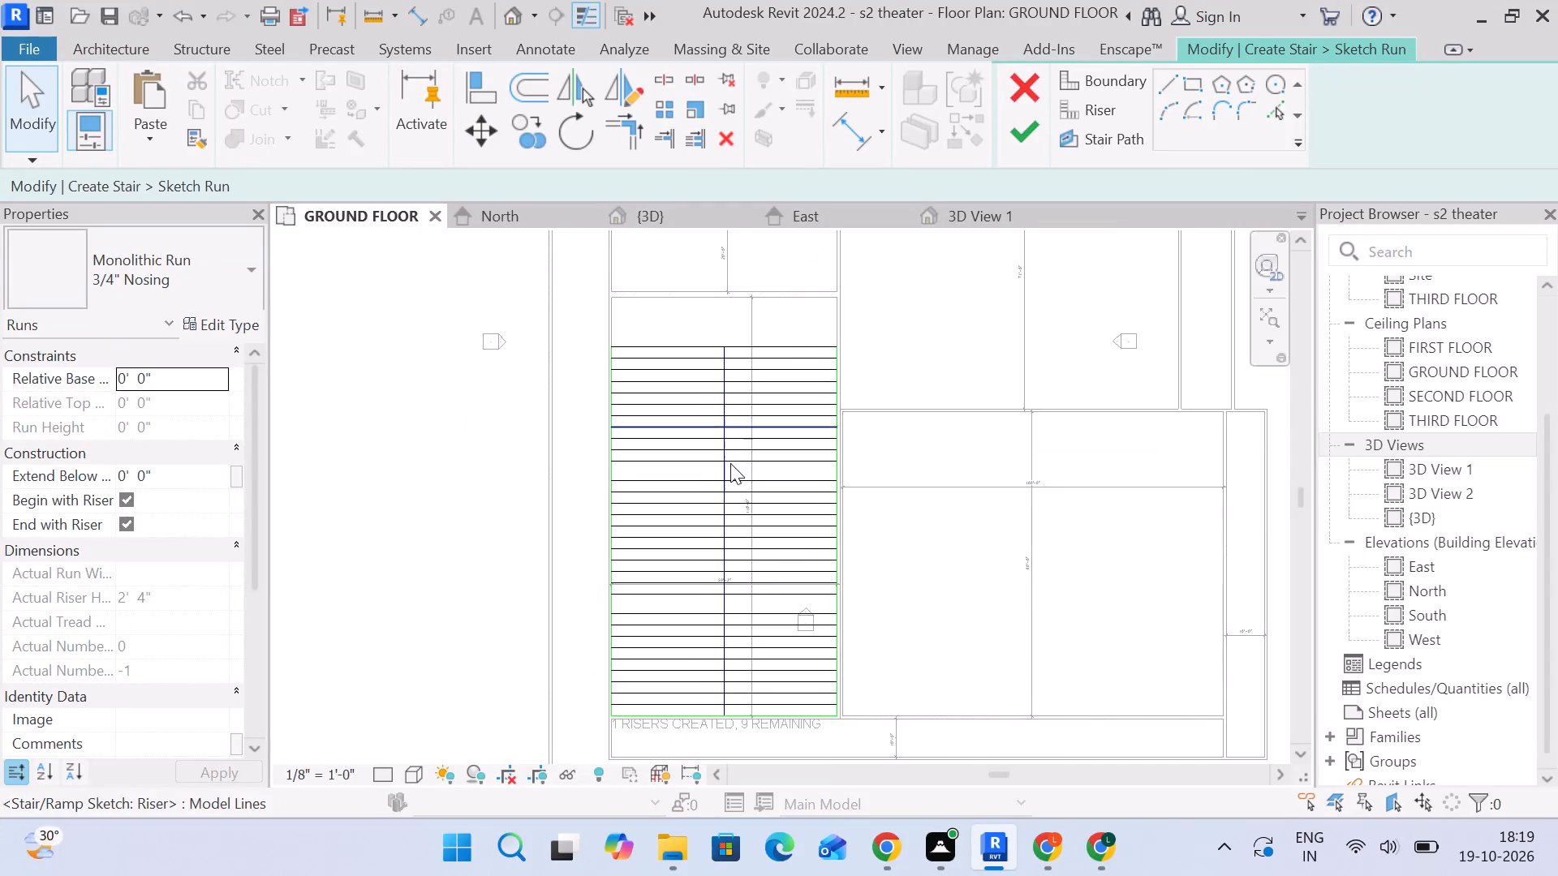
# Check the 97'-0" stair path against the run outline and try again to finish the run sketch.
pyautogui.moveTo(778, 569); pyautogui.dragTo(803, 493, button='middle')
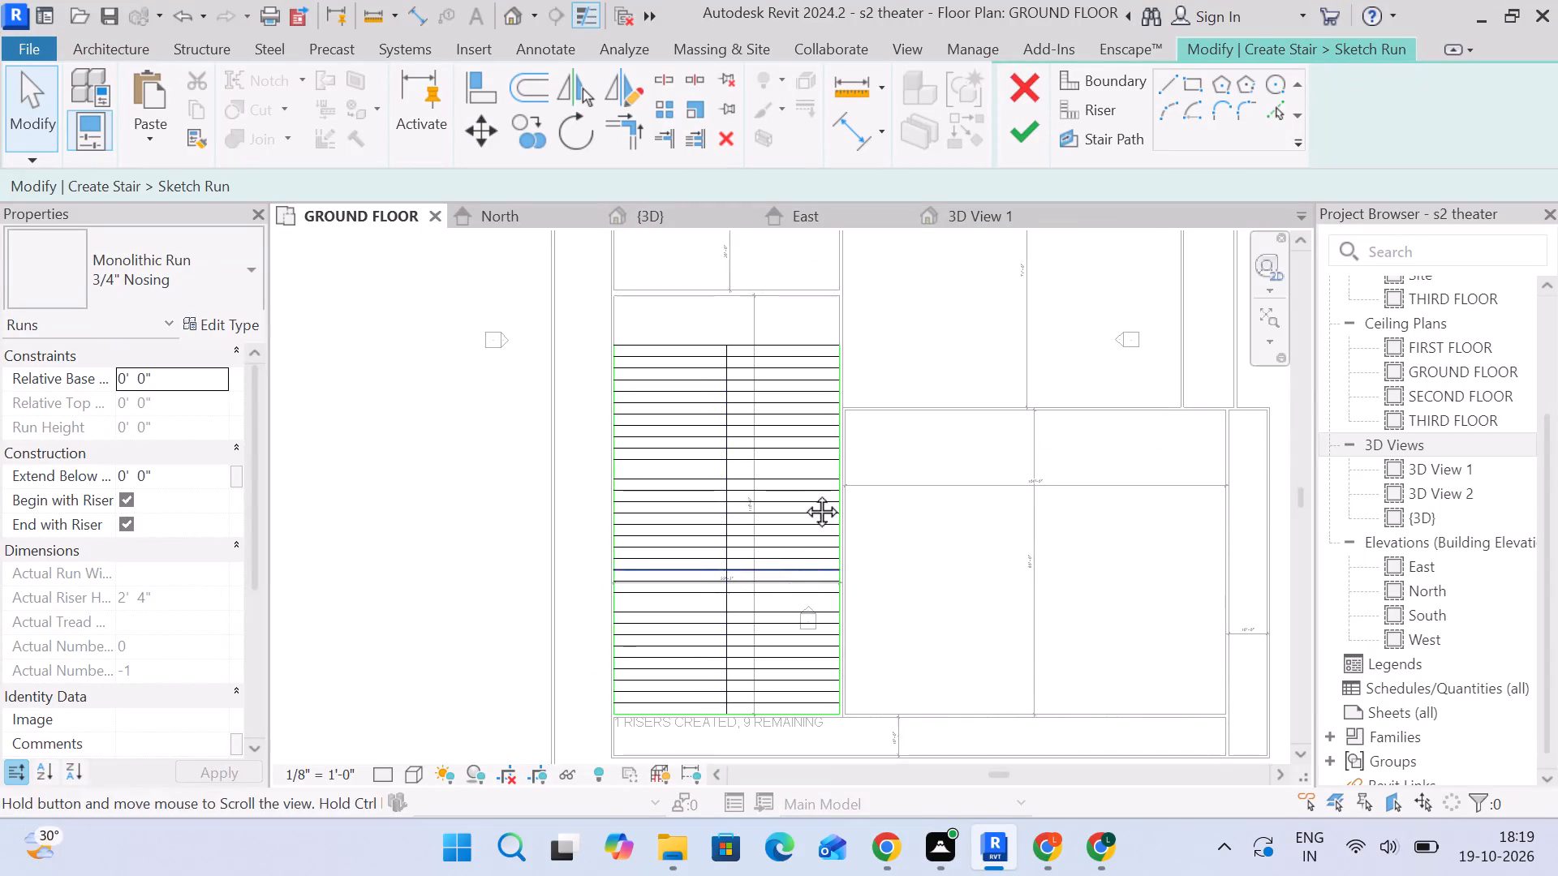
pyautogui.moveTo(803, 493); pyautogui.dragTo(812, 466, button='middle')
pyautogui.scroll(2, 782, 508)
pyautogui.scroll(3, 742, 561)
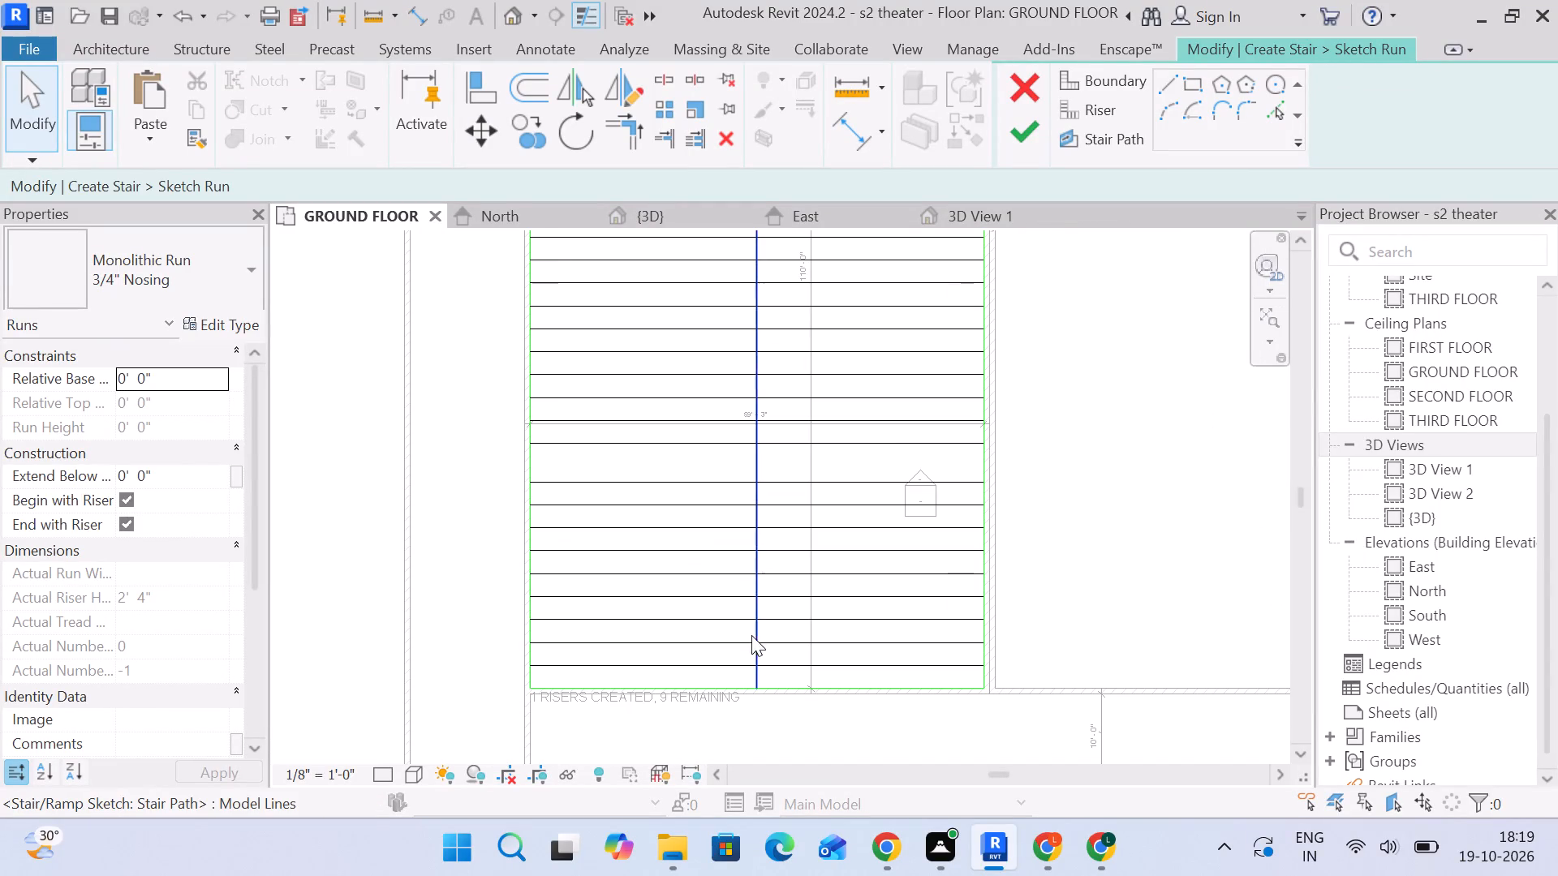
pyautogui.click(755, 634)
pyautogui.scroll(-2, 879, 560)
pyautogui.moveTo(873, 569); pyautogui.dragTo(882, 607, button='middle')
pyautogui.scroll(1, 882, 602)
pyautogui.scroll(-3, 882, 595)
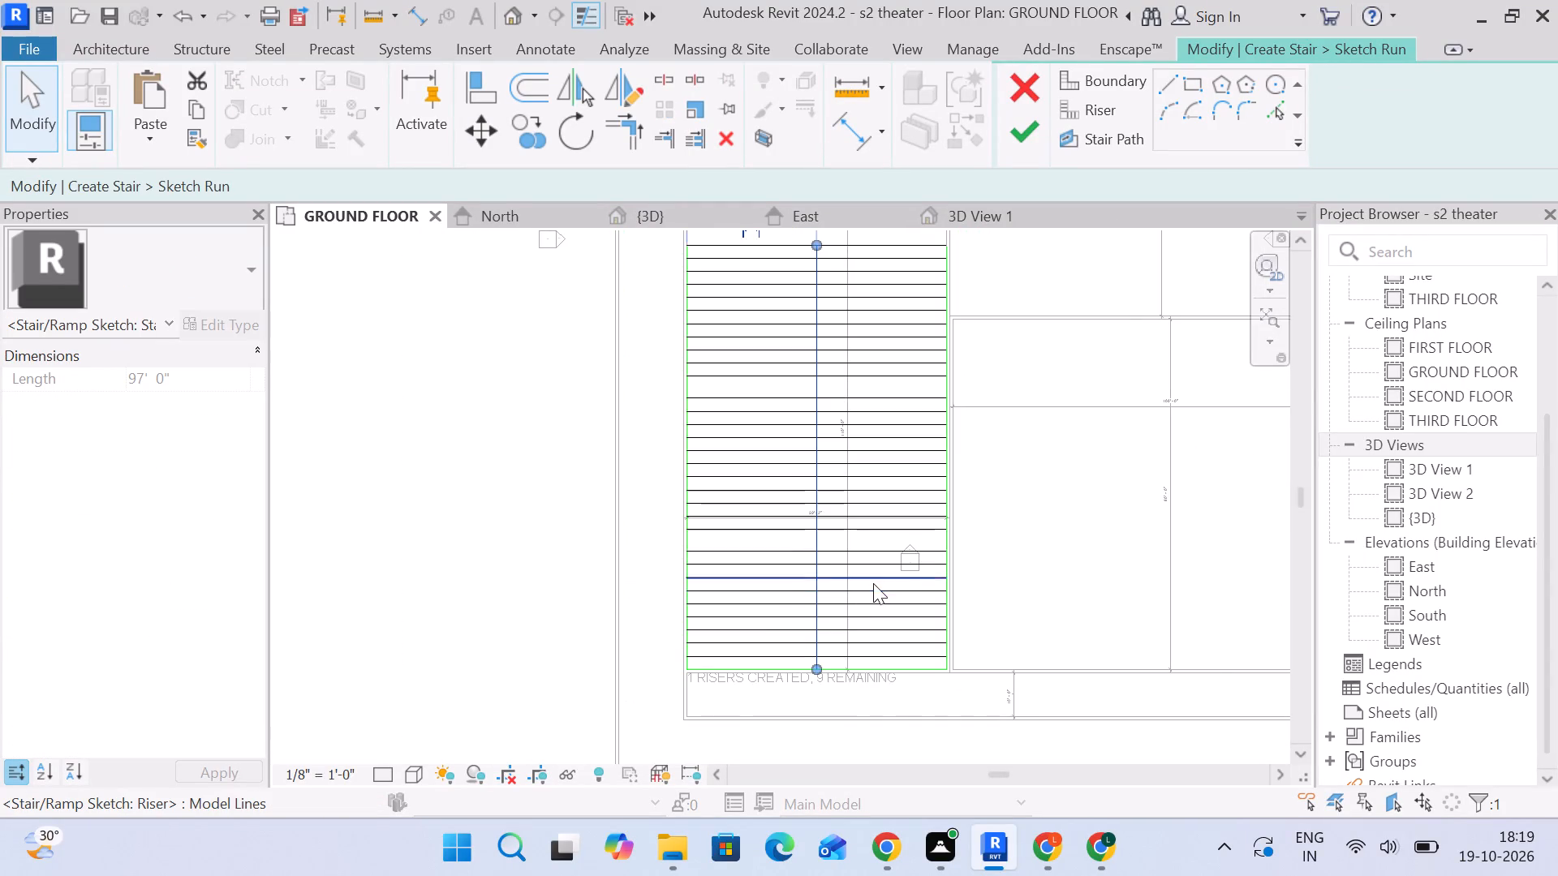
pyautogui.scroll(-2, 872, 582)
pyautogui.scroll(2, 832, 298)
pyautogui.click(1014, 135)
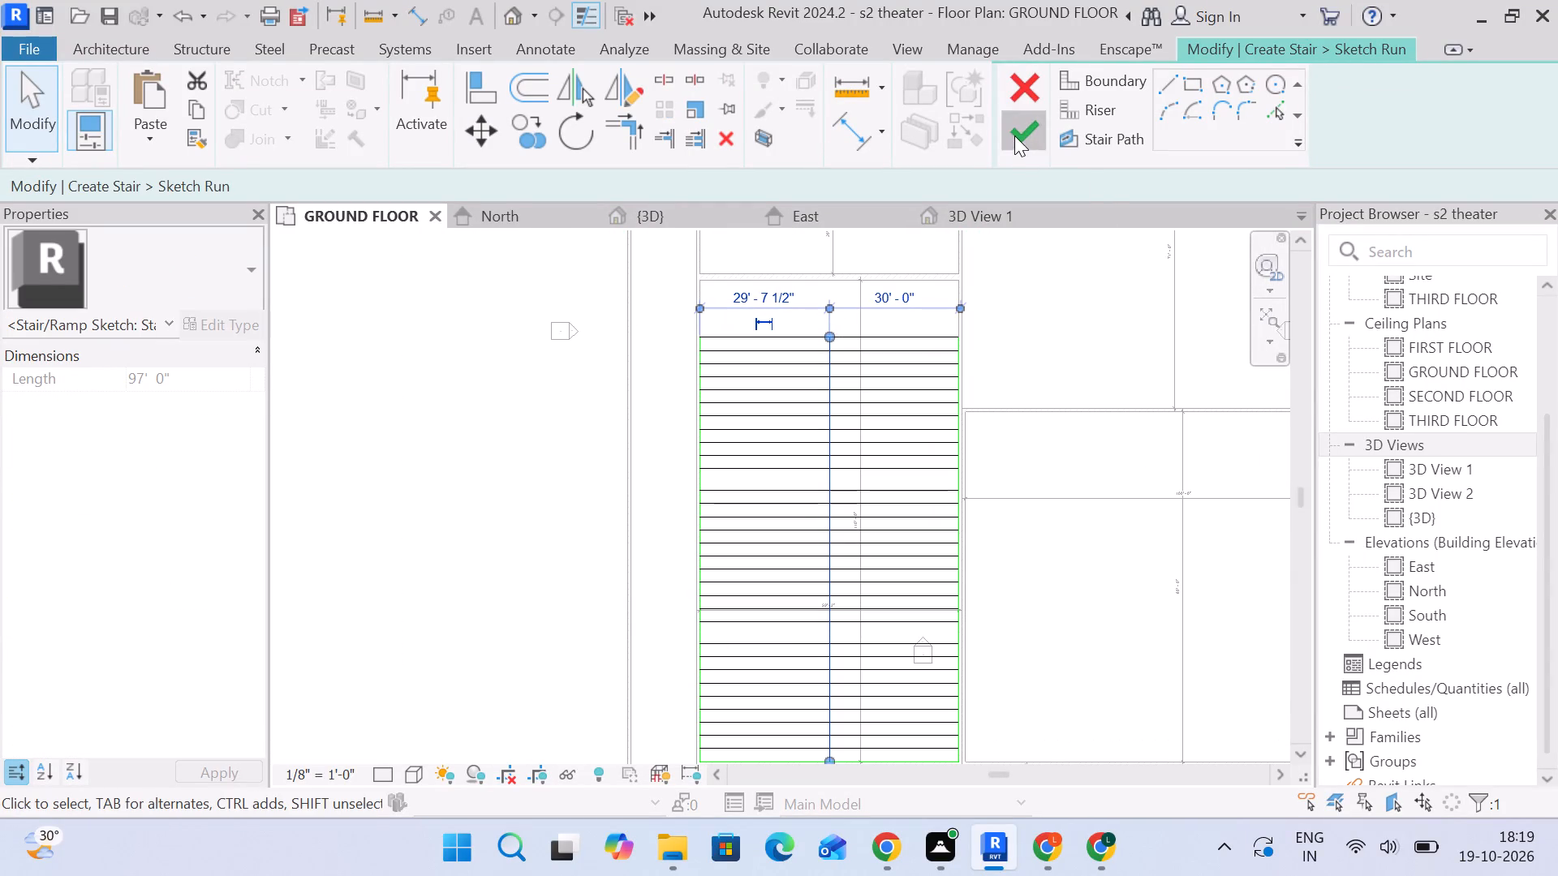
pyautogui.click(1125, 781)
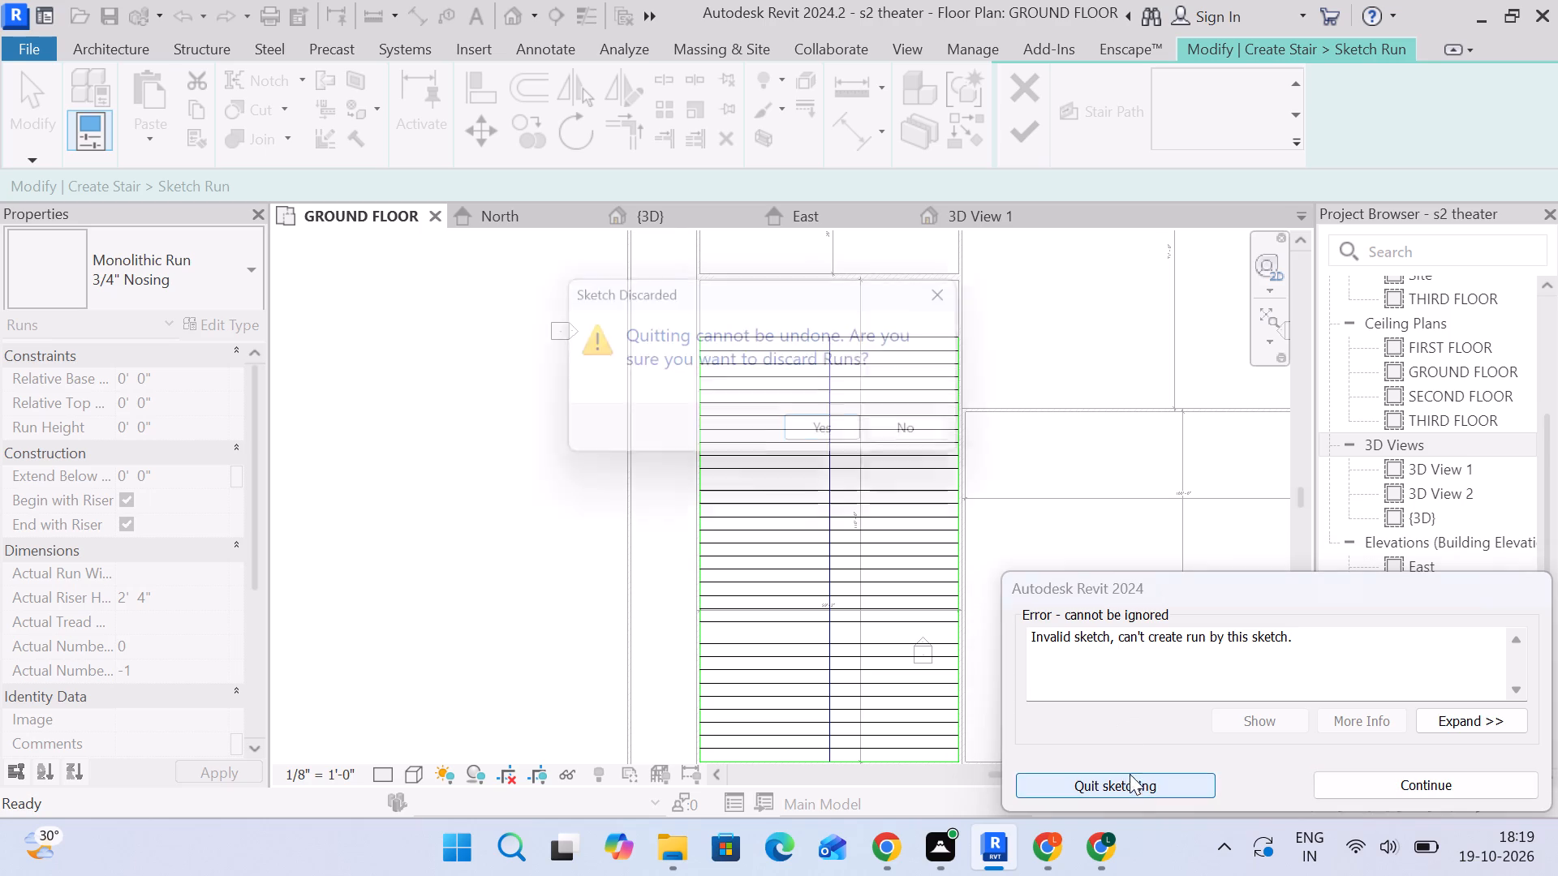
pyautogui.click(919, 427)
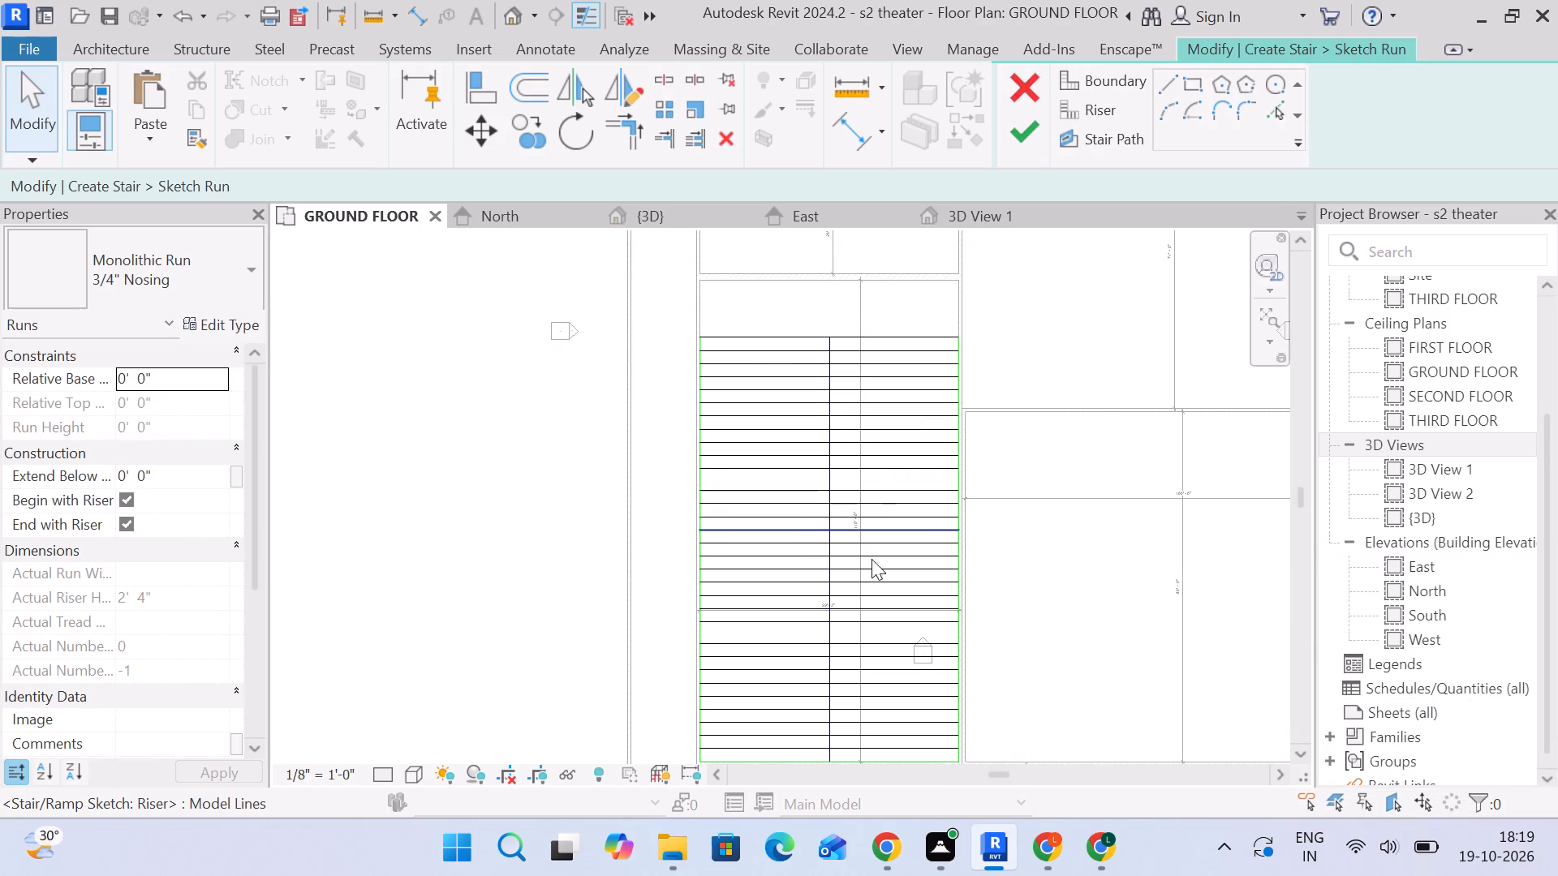
# Delete the stair path from the run sketch.
pyautogui.click(830, 530)
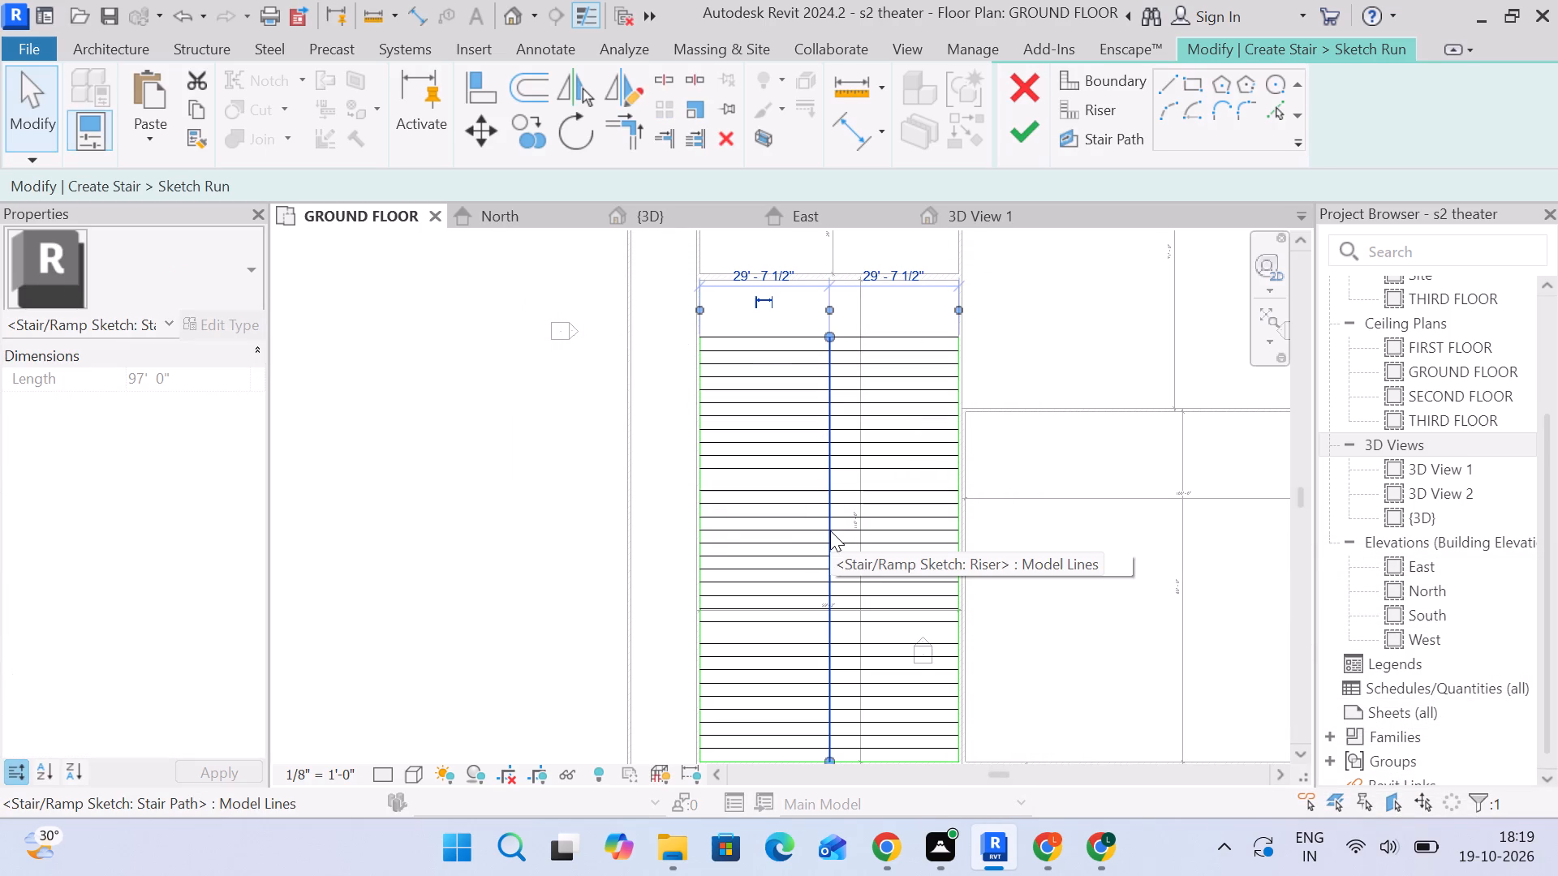
pyautogui.press('Delete')
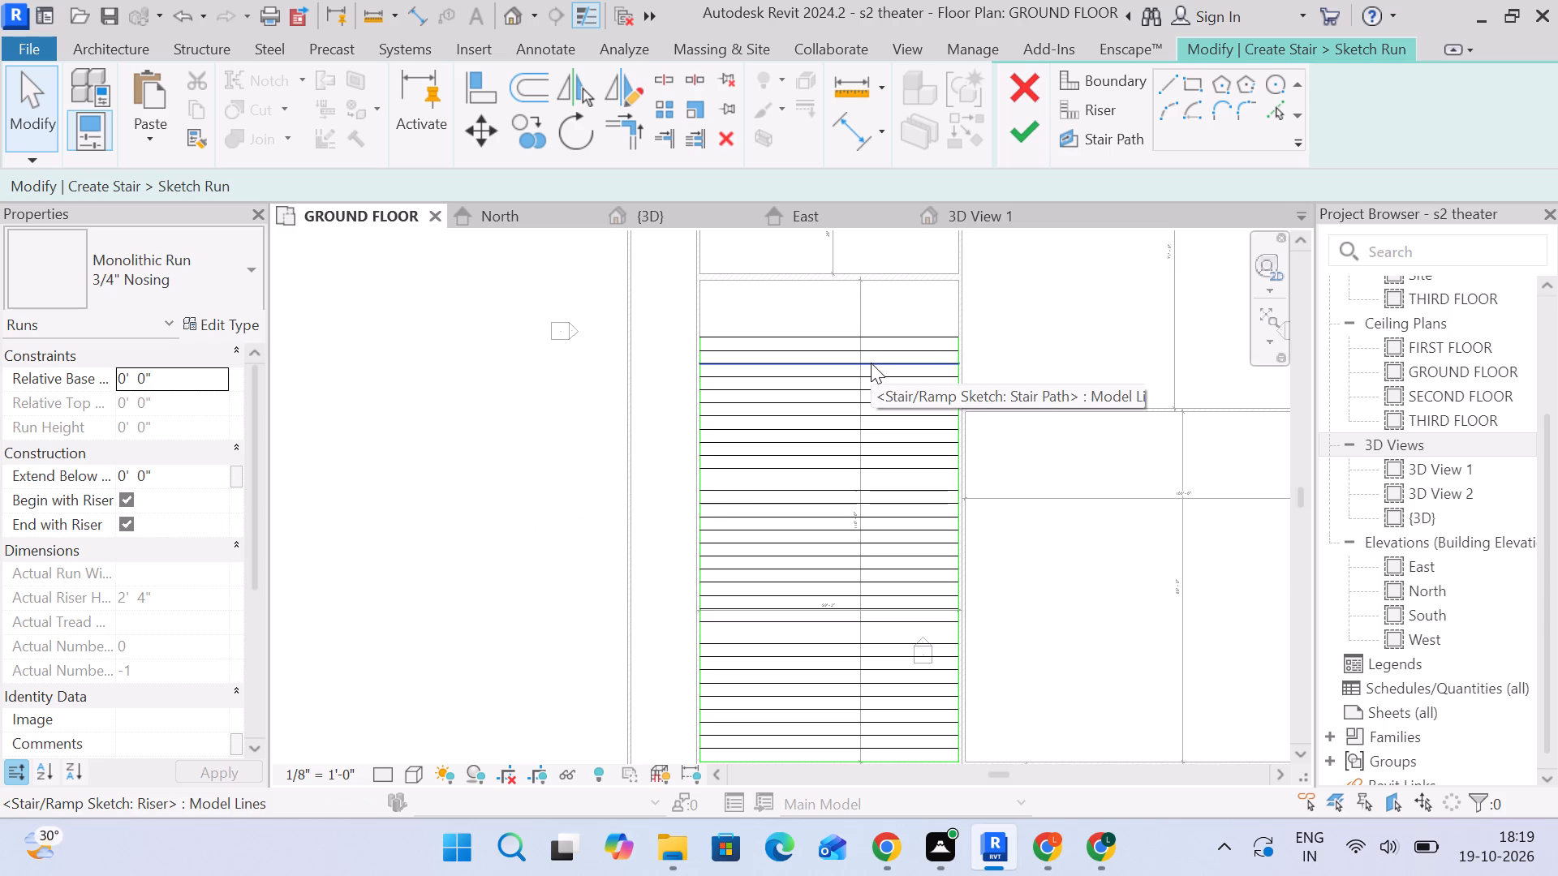
# Delete all riser and boundary lines from the run sketch.
pyautogui.moveTo(876, 314); pyautogui.dragTo(726, 749)
pyautogui.scroll(-3, 738, 689)
pyautogui.moveTo(741, 675); pyautogui.dragTo(798, 452, button='middle')
pyautogui.scroll(-2, 945, 620)
pyautogui.moveTo(941, 620); pyautogui.dragTo(931, 694, button='middle')
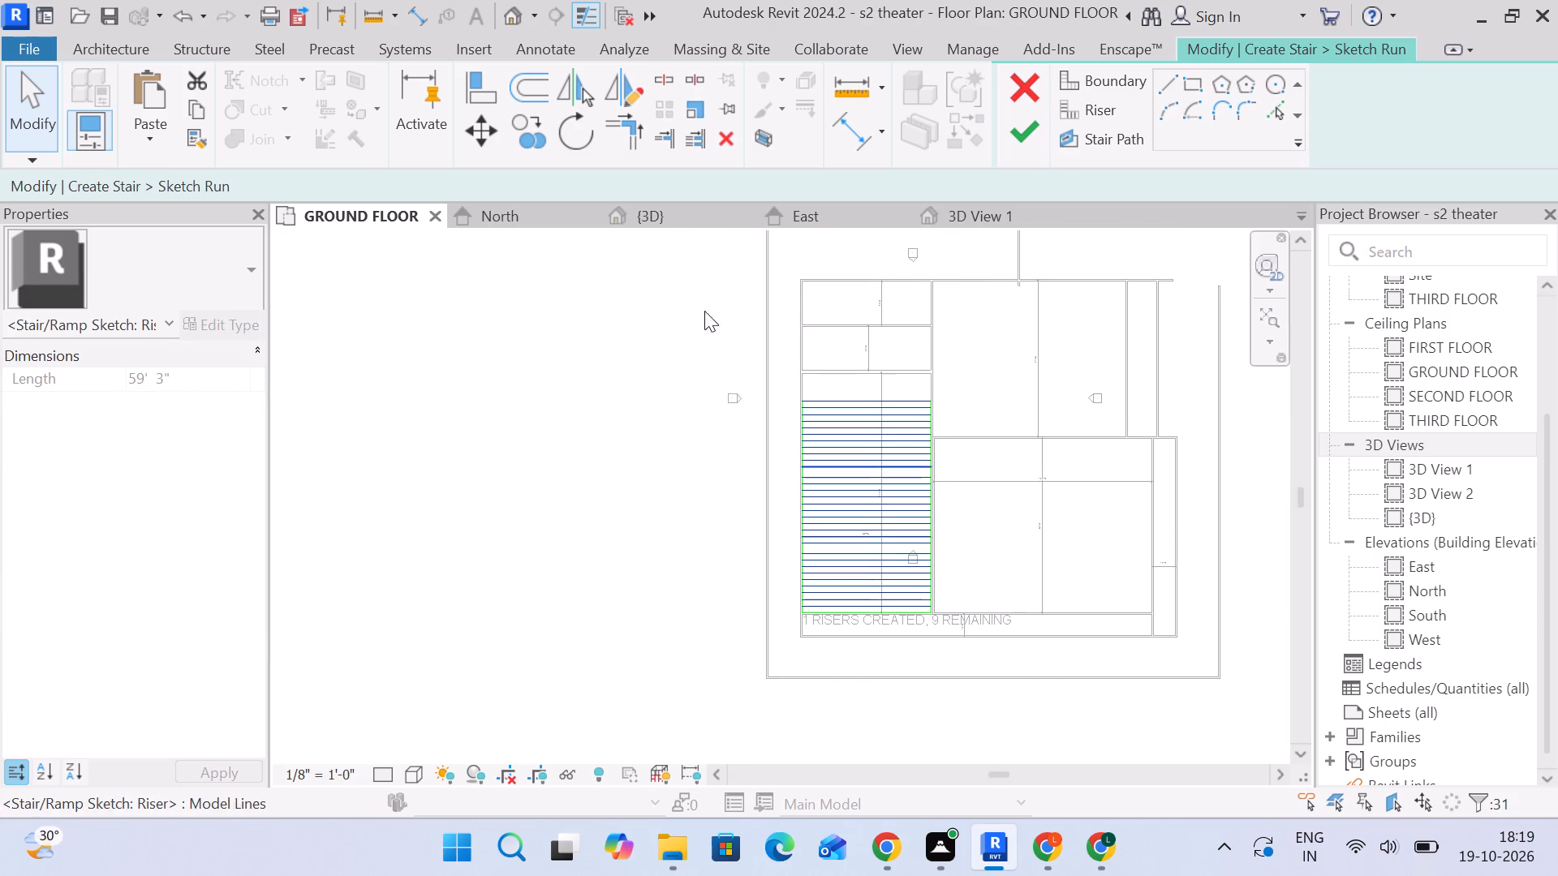
pyautogui.moveTo(696, 277); pyautogui.dragTo(975, 752)
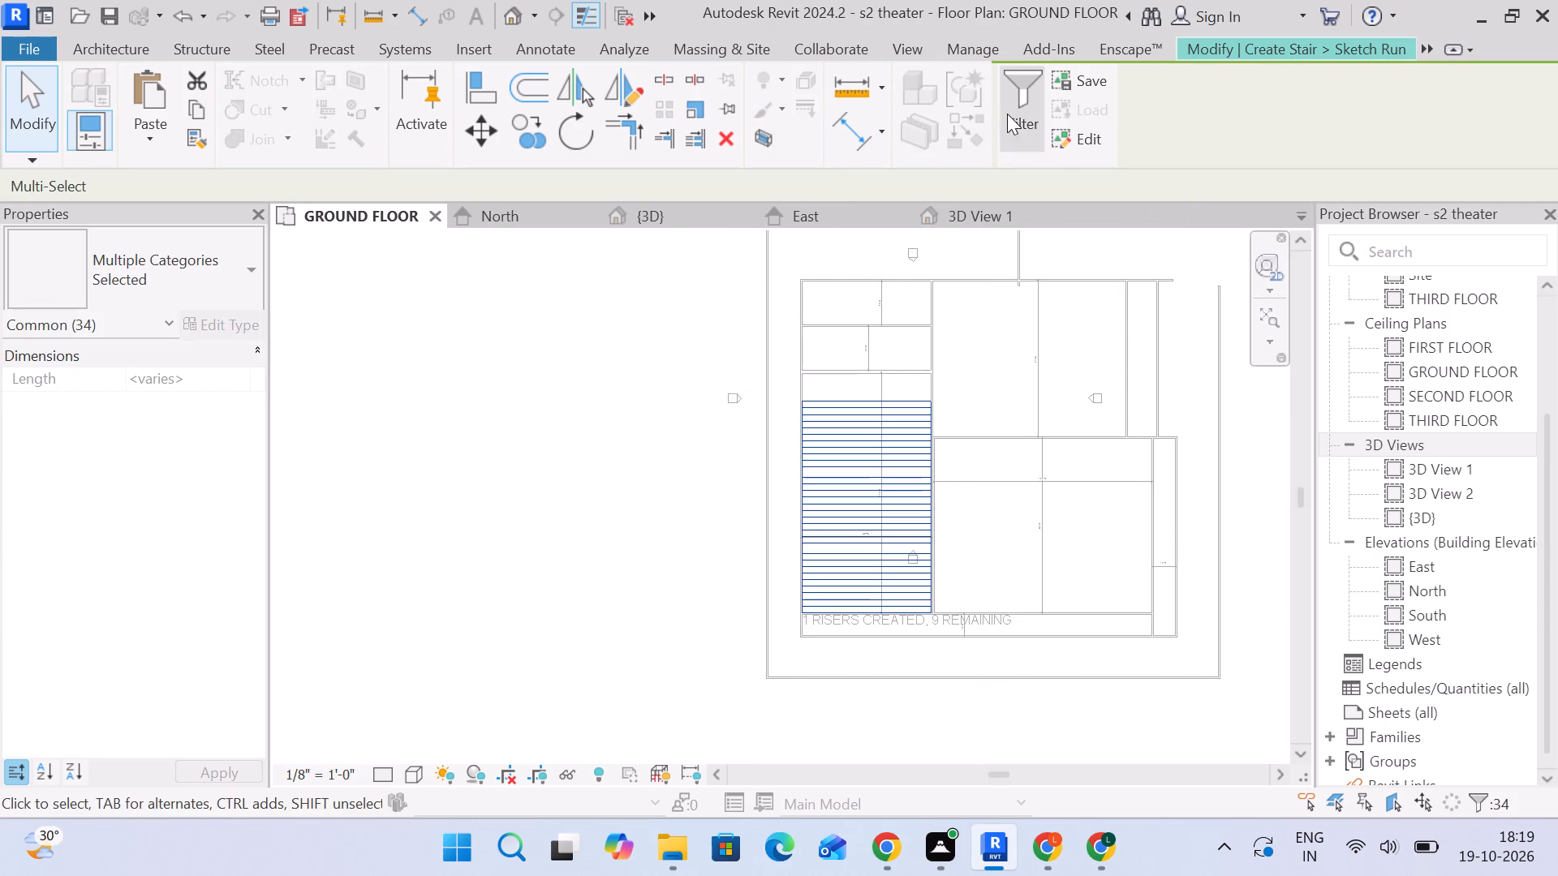
pyautogui.click(1021, 114)
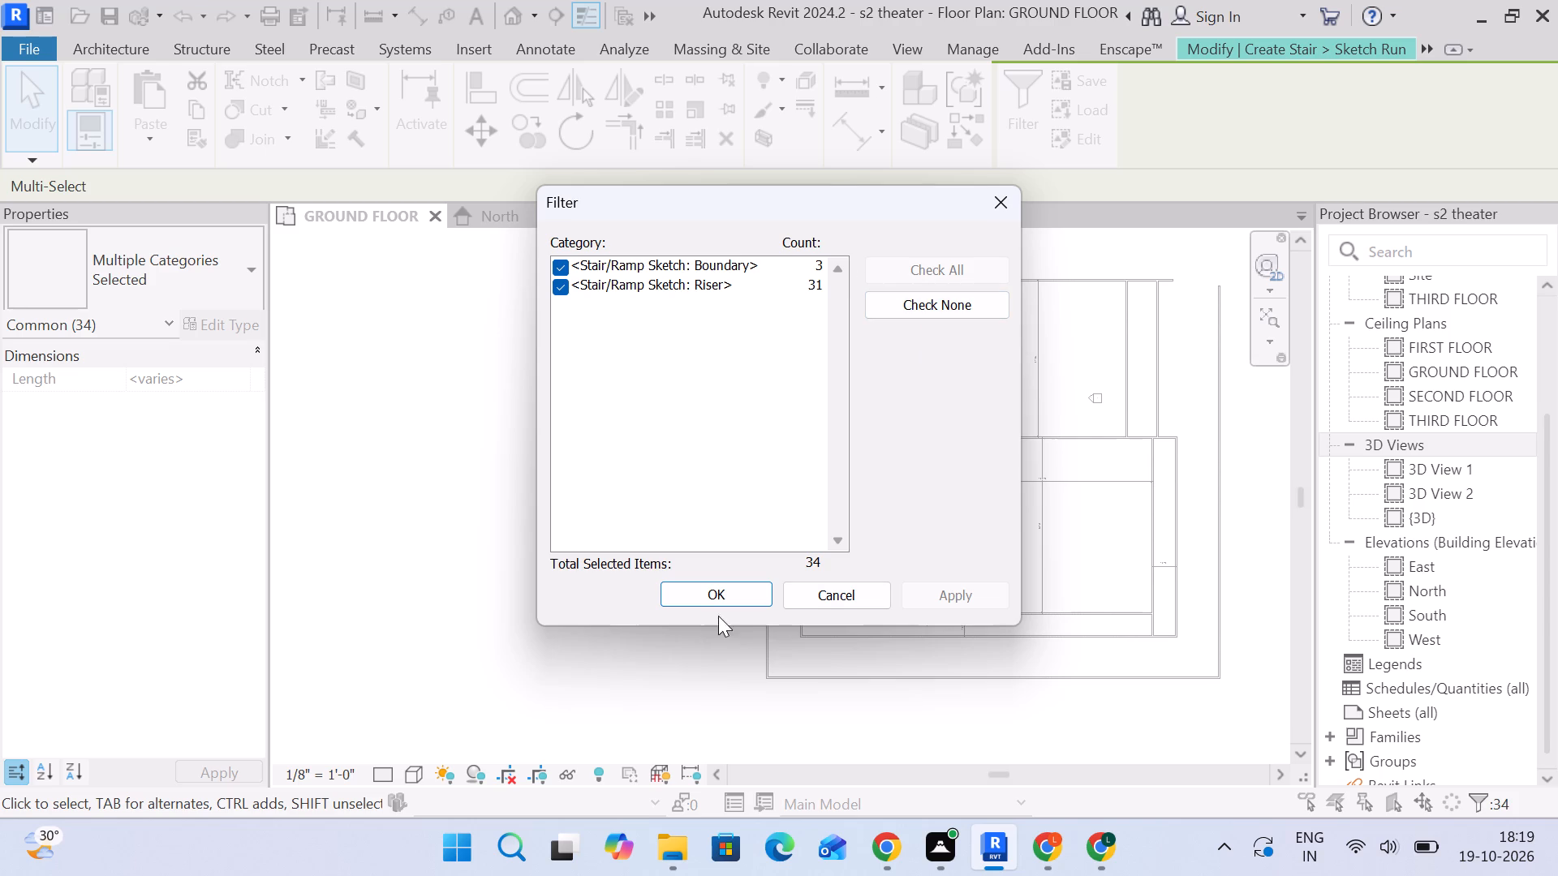
pyautogui.click(710, 590)
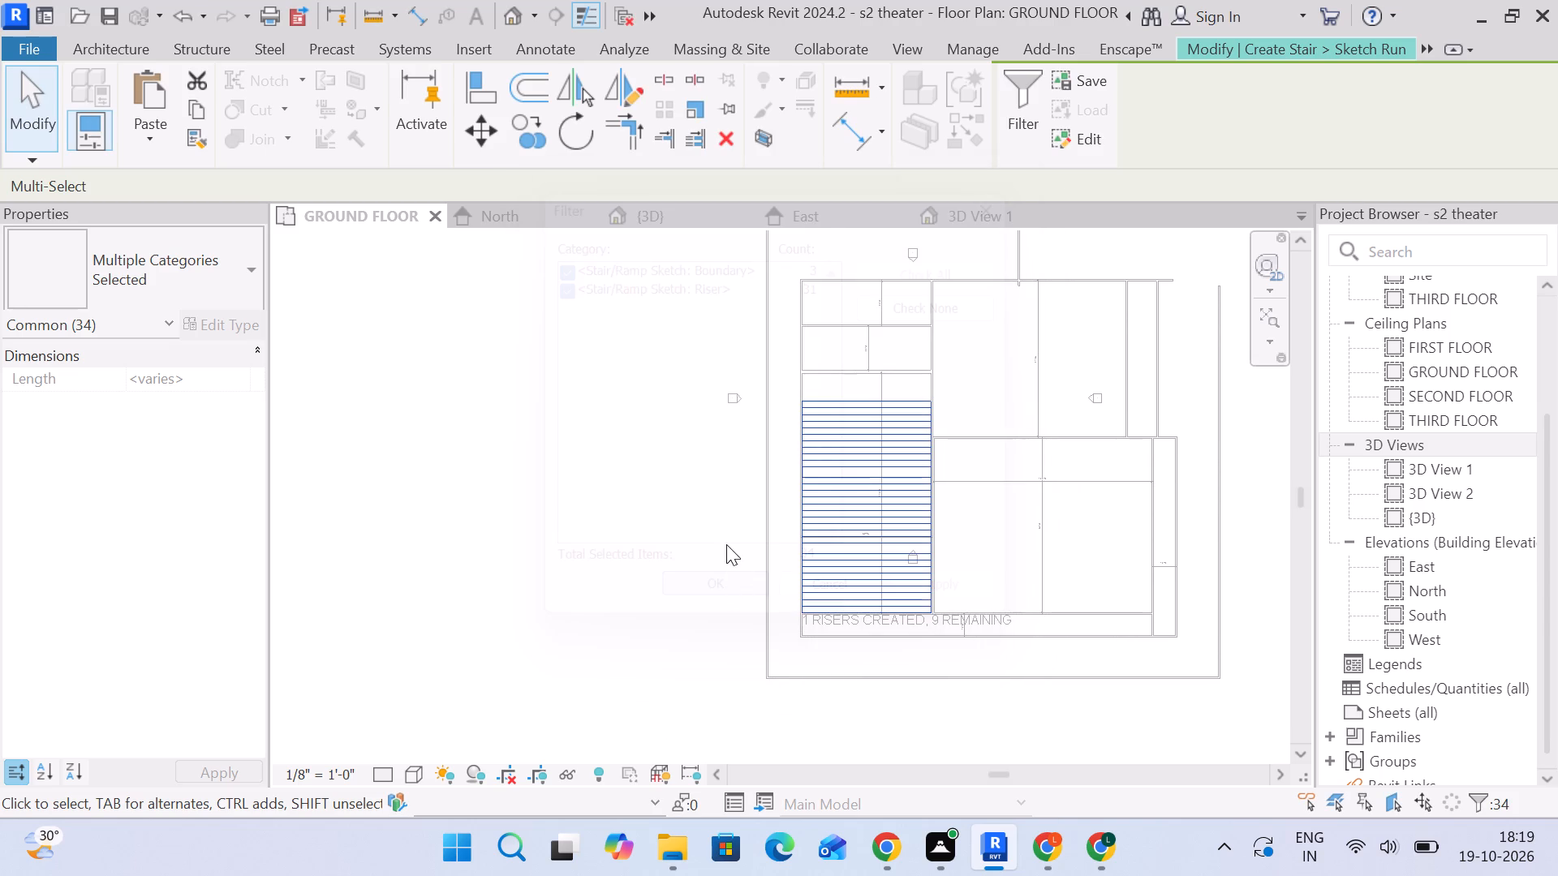
pyautogui.press('Delete')
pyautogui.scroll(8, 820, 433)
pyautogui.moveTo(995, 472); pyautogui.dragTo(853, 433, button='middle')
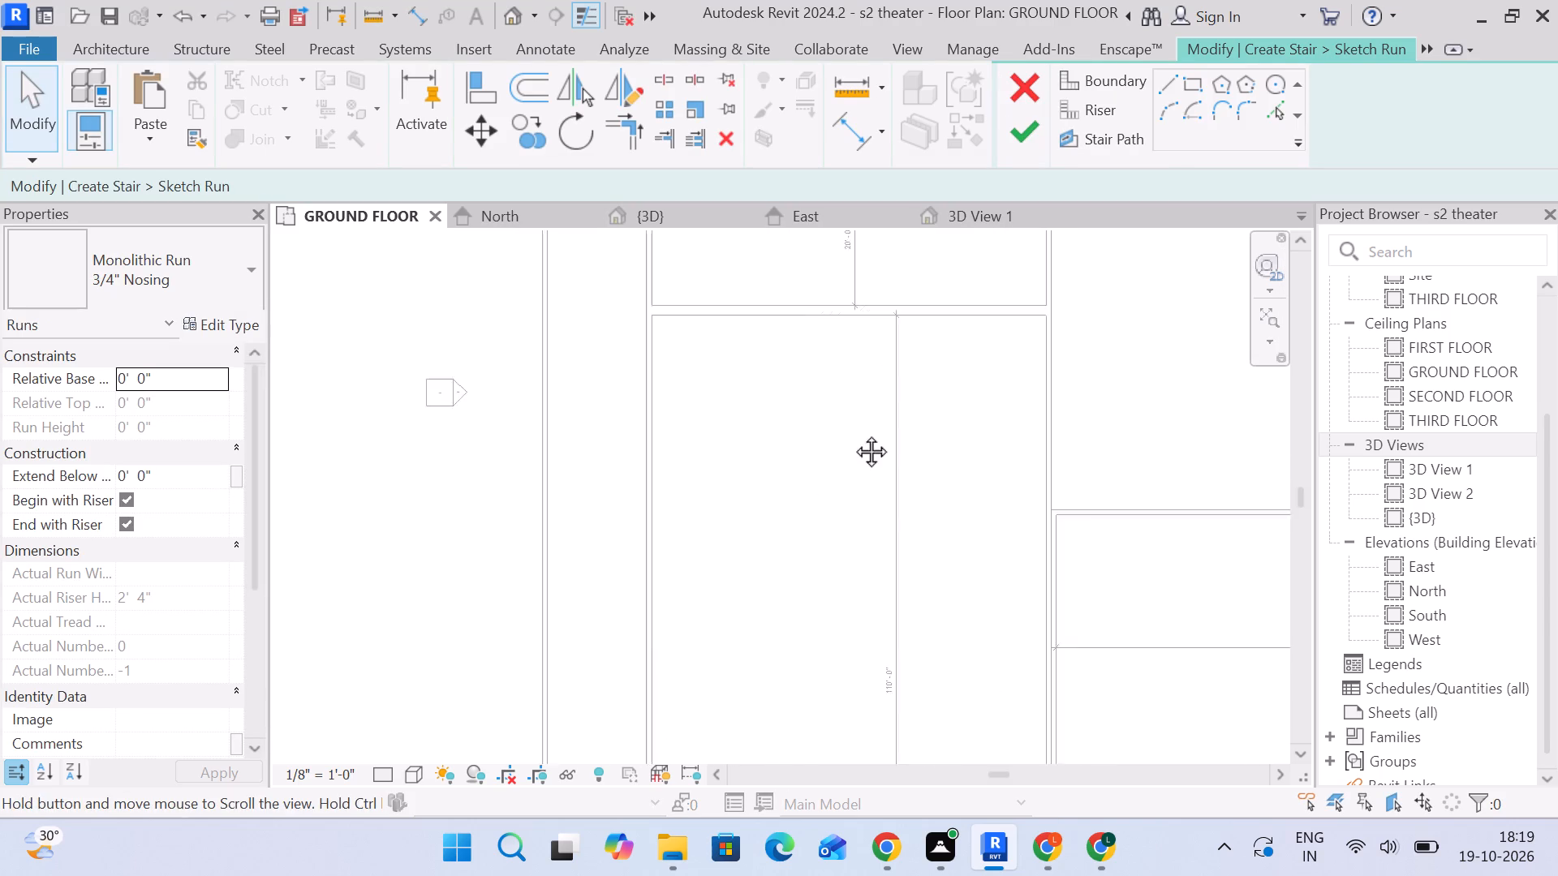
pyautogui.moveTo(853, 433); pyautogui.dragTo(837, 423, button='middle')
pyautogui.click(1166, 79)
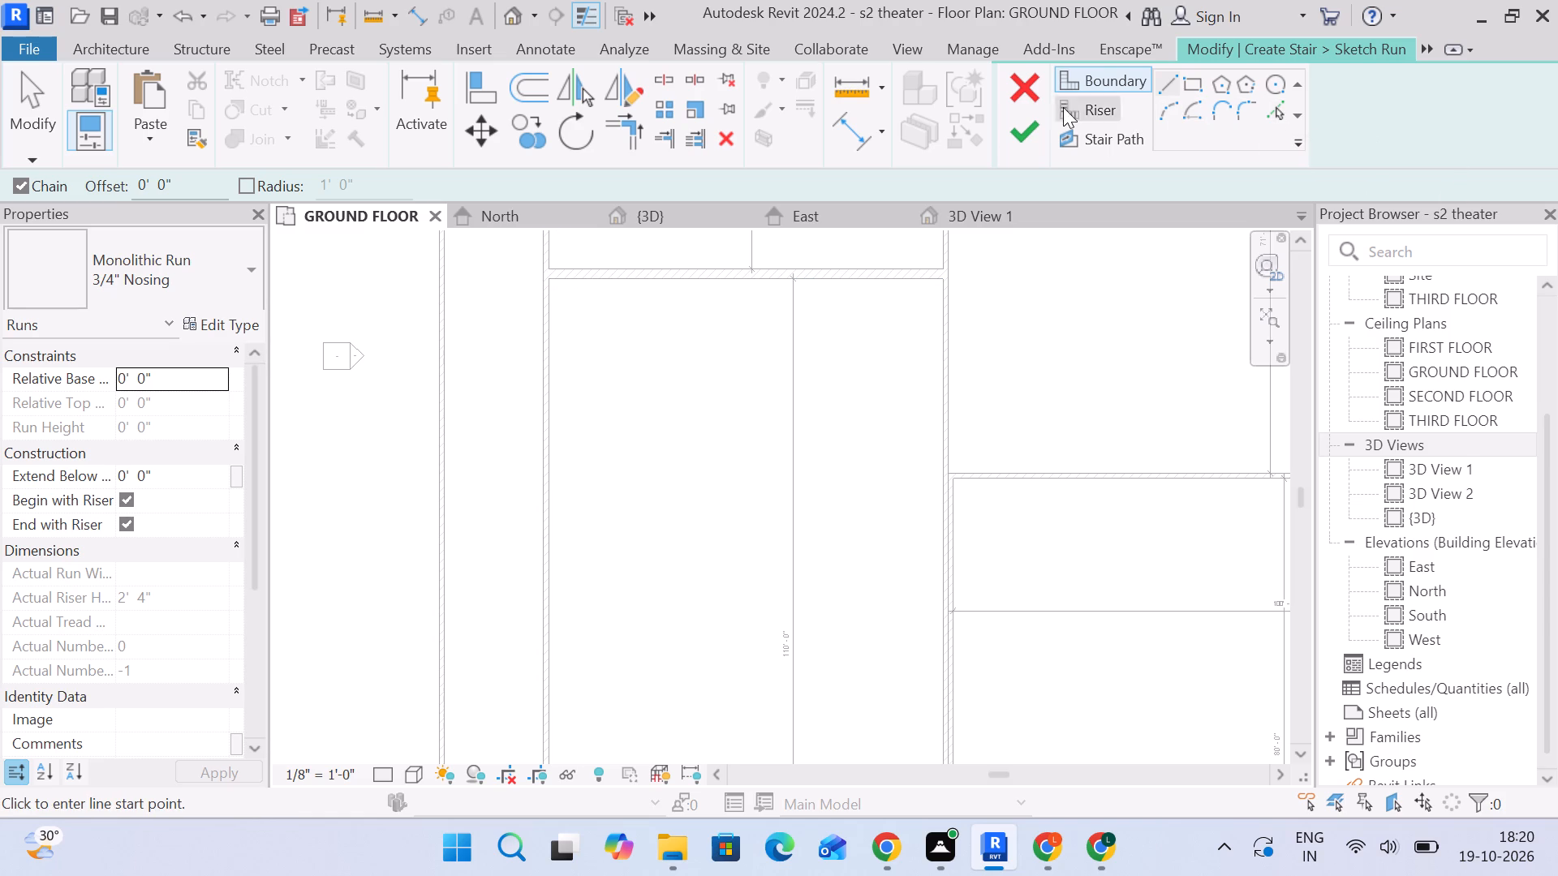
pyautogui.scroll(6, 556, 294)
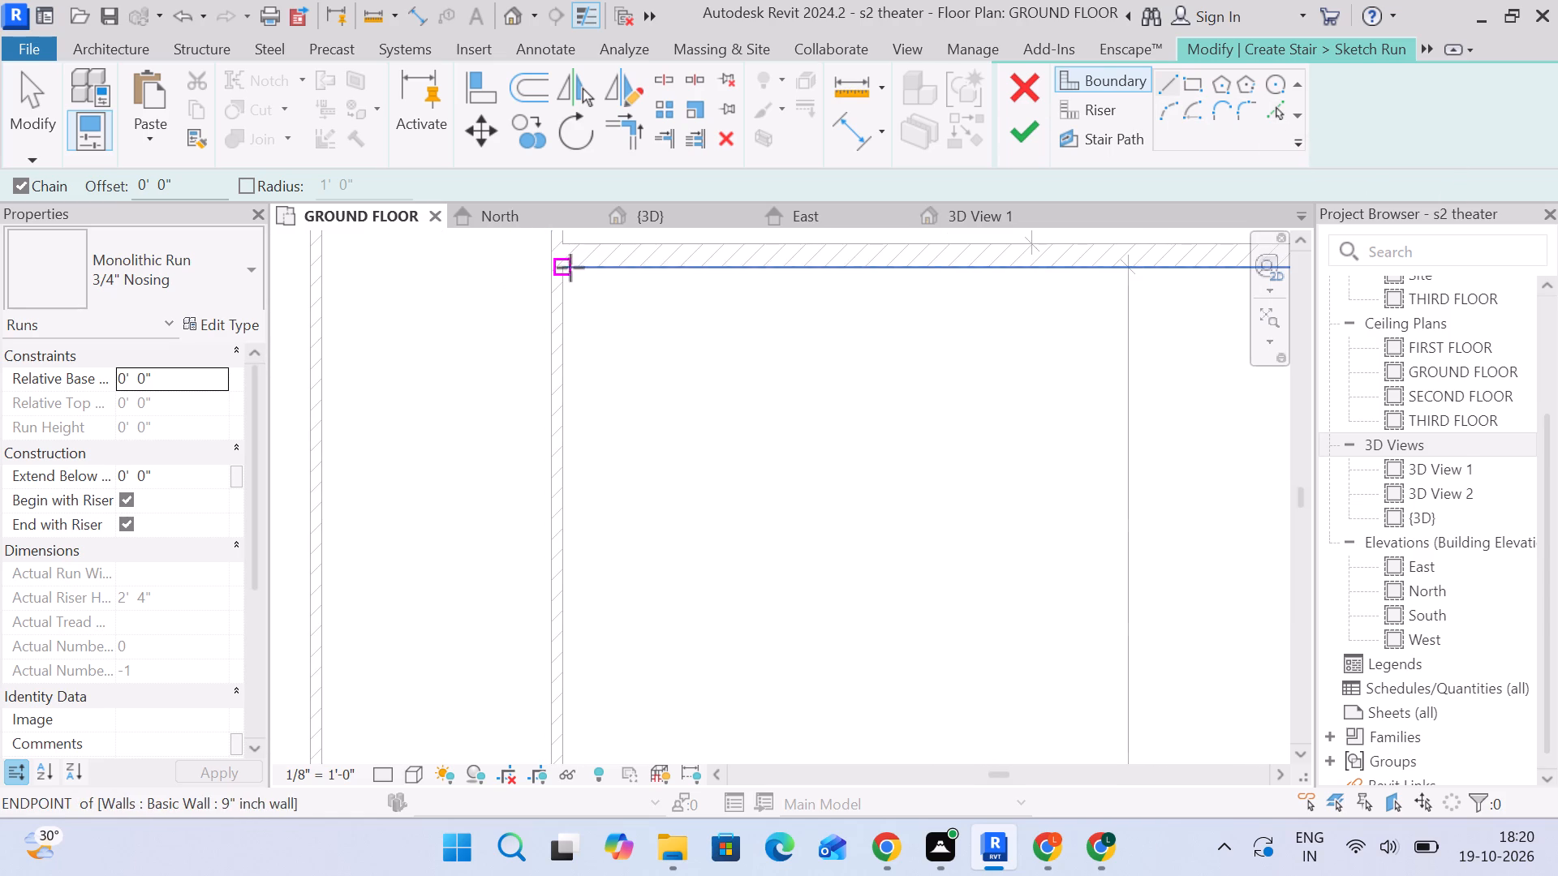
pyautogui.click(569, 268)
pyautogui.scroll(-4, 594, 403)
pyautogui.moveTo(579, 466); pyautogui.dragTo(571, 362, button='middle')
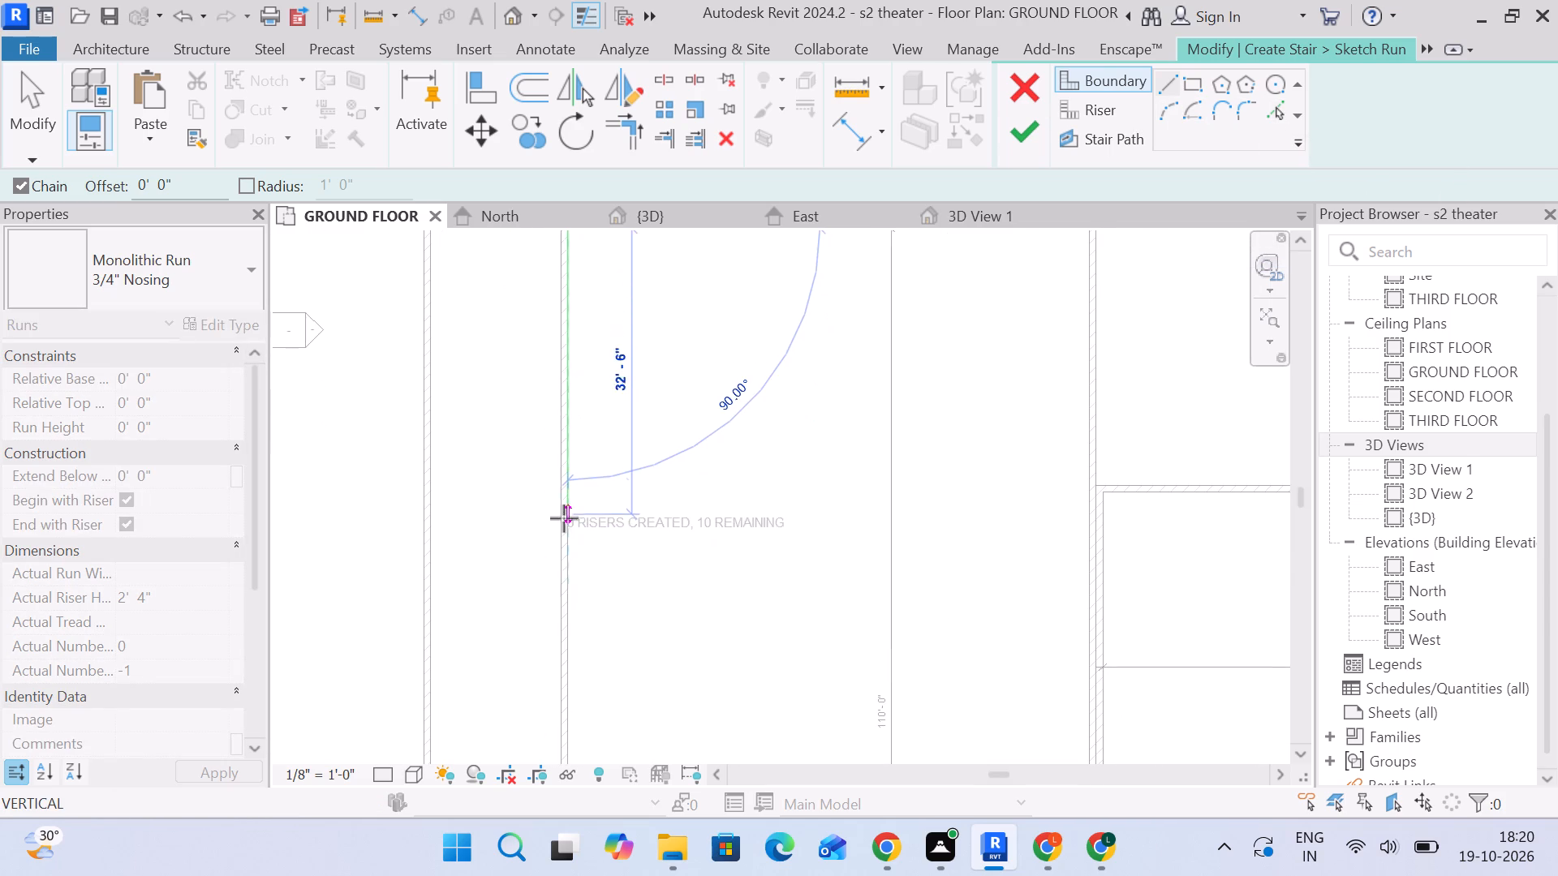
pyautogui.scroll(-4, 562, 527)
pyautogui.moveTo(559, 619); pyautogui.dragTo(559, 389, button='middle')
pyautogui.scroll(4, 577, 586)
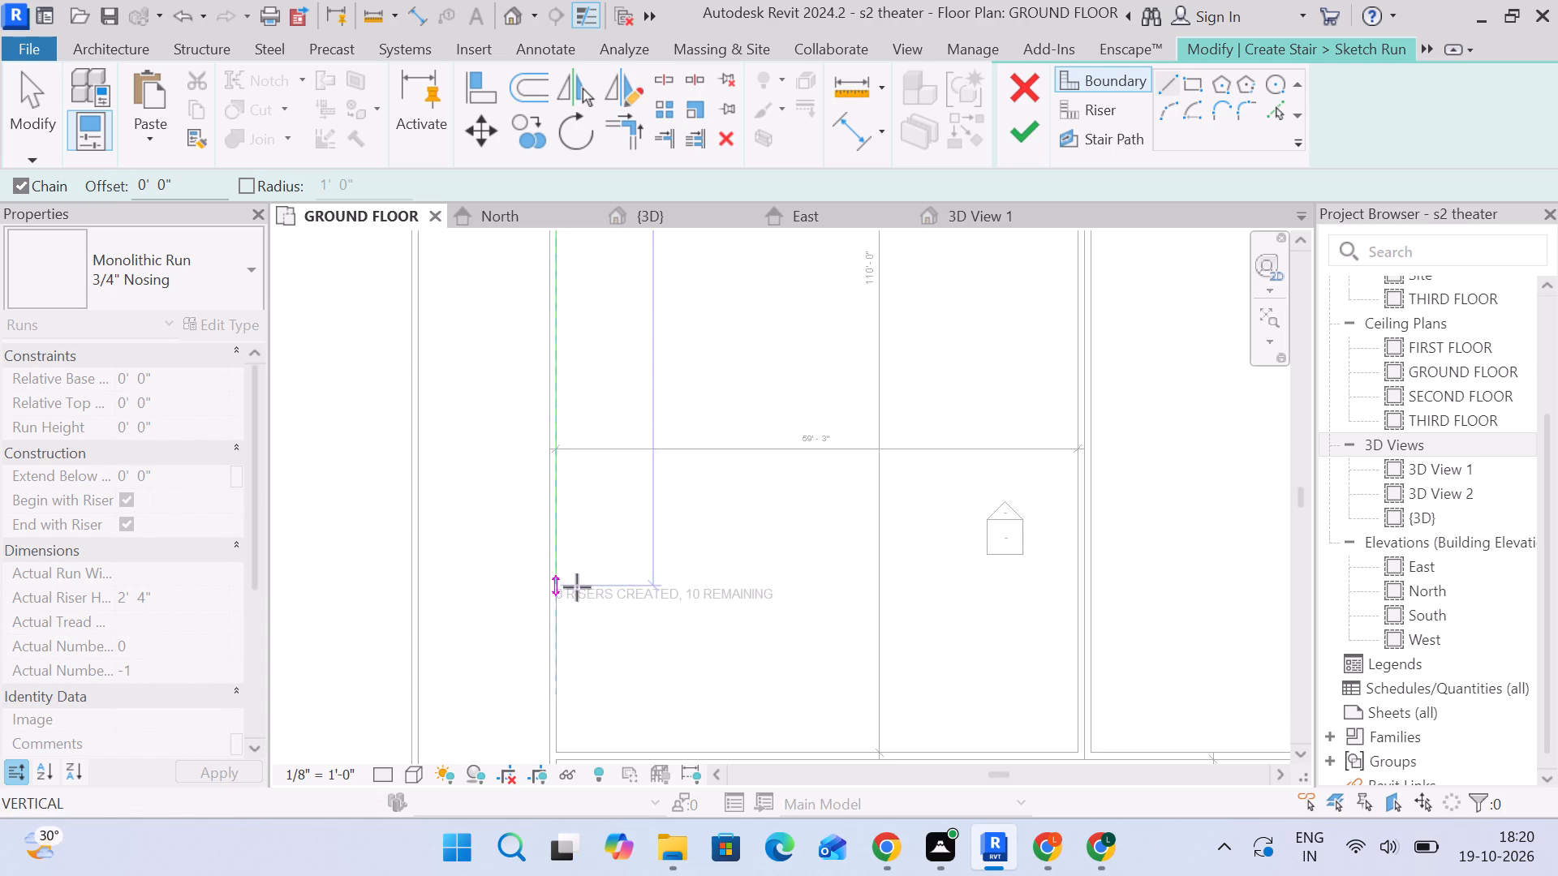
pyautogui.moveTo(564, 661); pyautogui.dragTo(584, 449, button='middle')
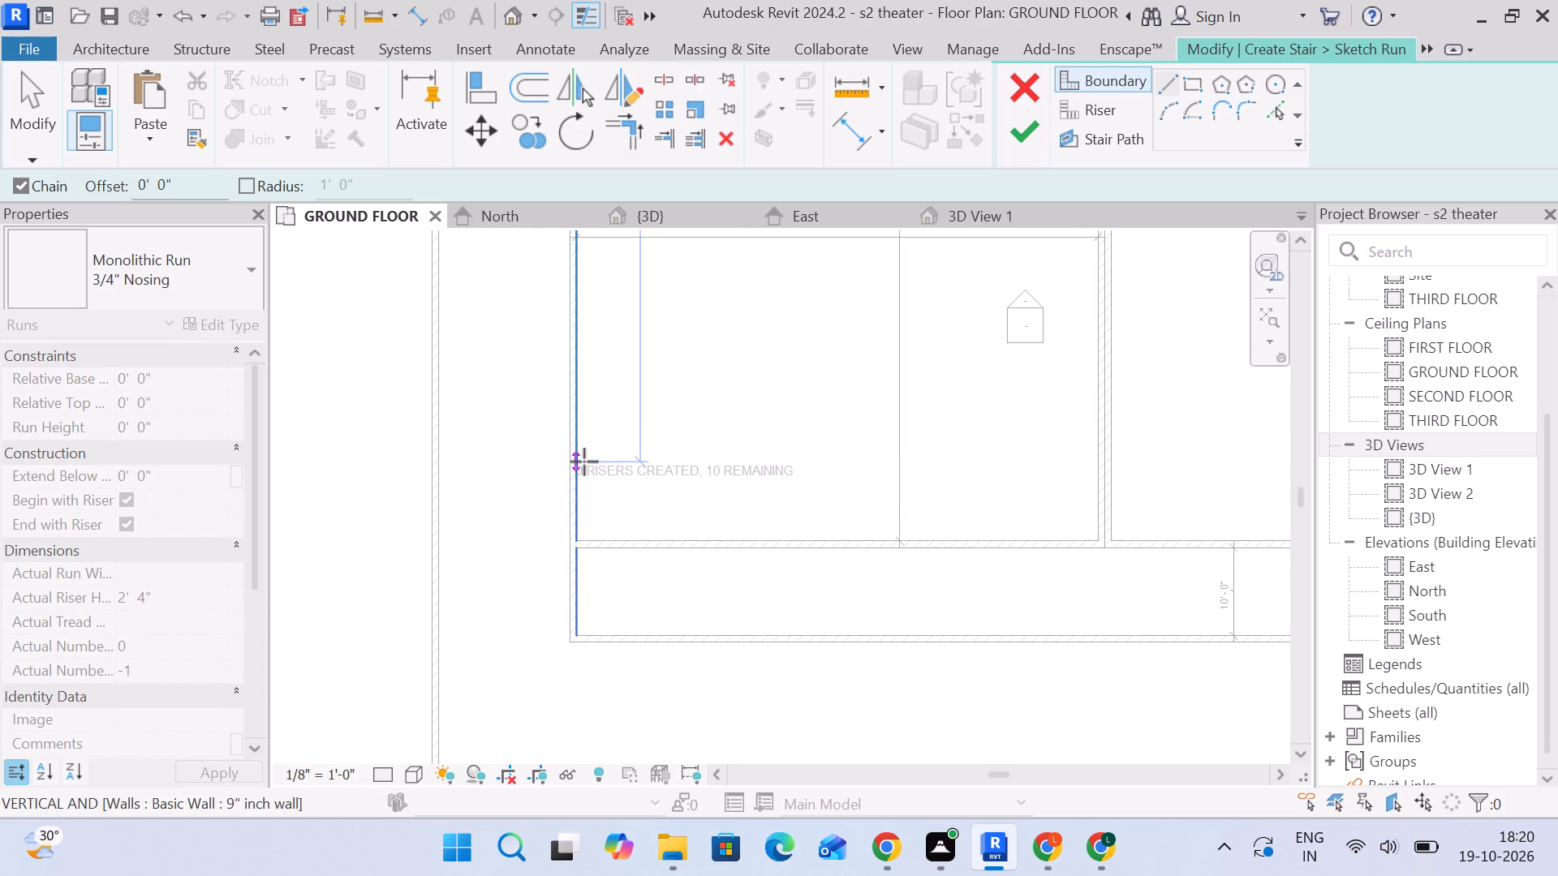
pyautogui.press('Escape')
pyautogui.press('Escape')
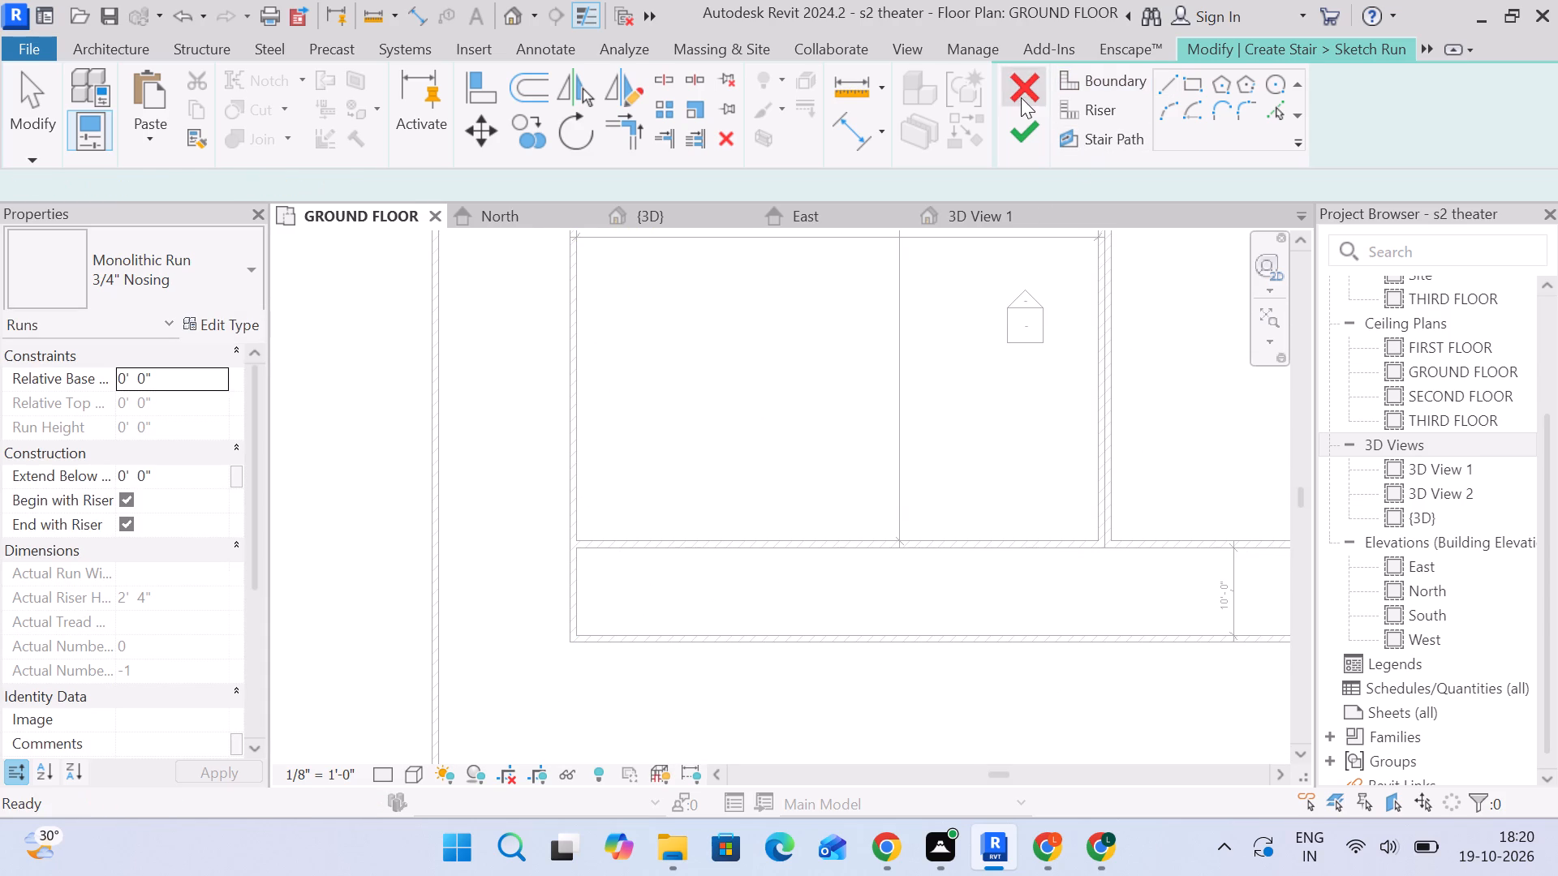
# Discard the emptied run sketch and return to the stair.
pyautogui.click(1021, 97)
pyautogui.click(850, 434)
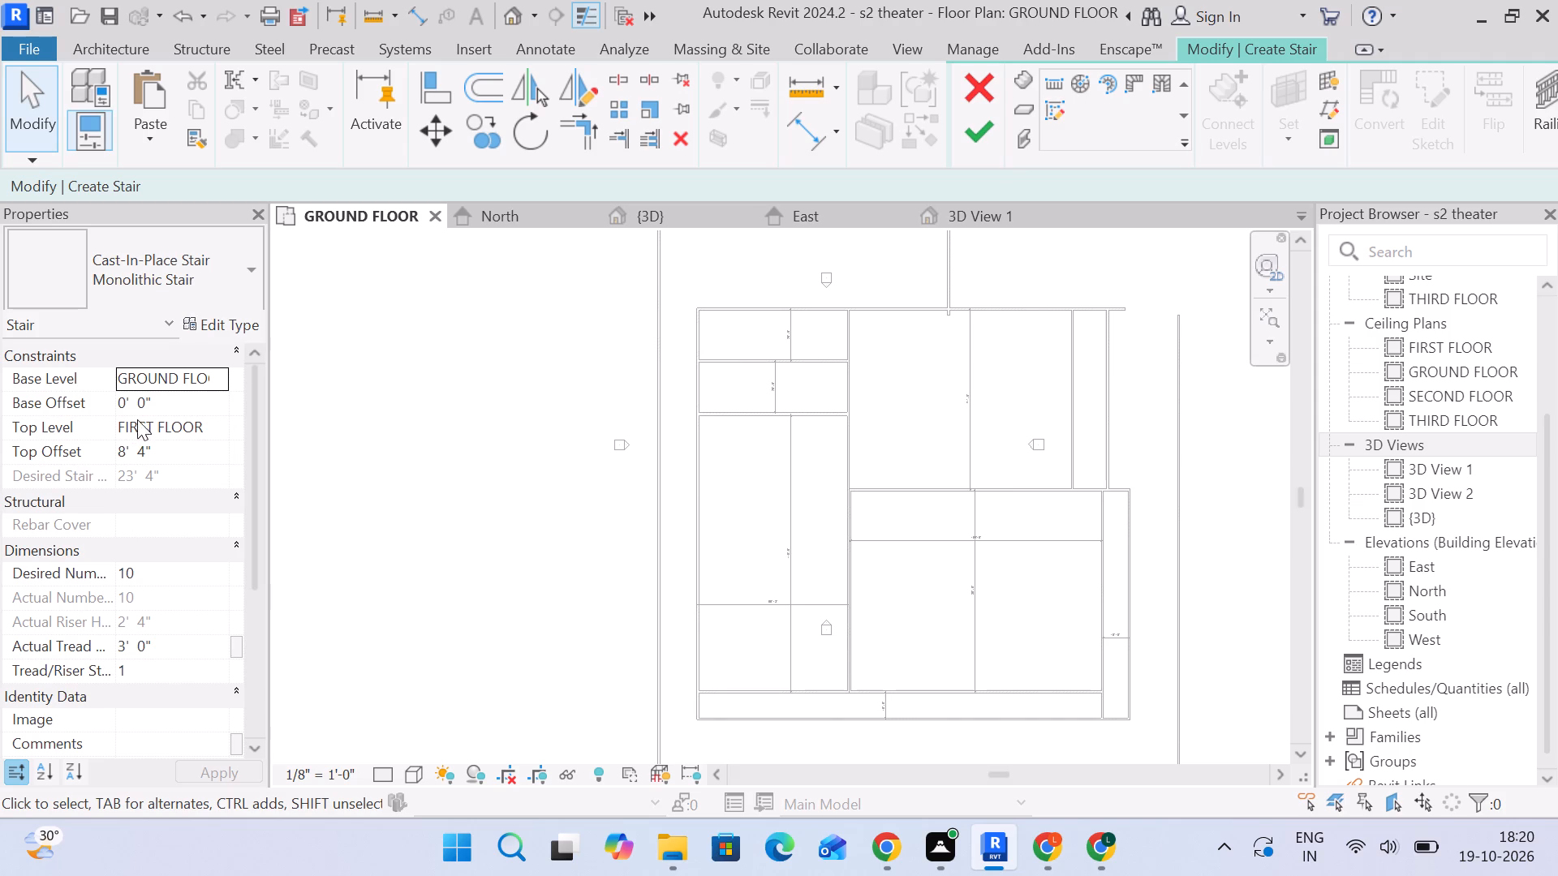
# Set the stair's top offset to 0'-0" from the first floor.
pyautogui.click(180, 441)
pyautogui.press('0')
pyautogui.press('Return')
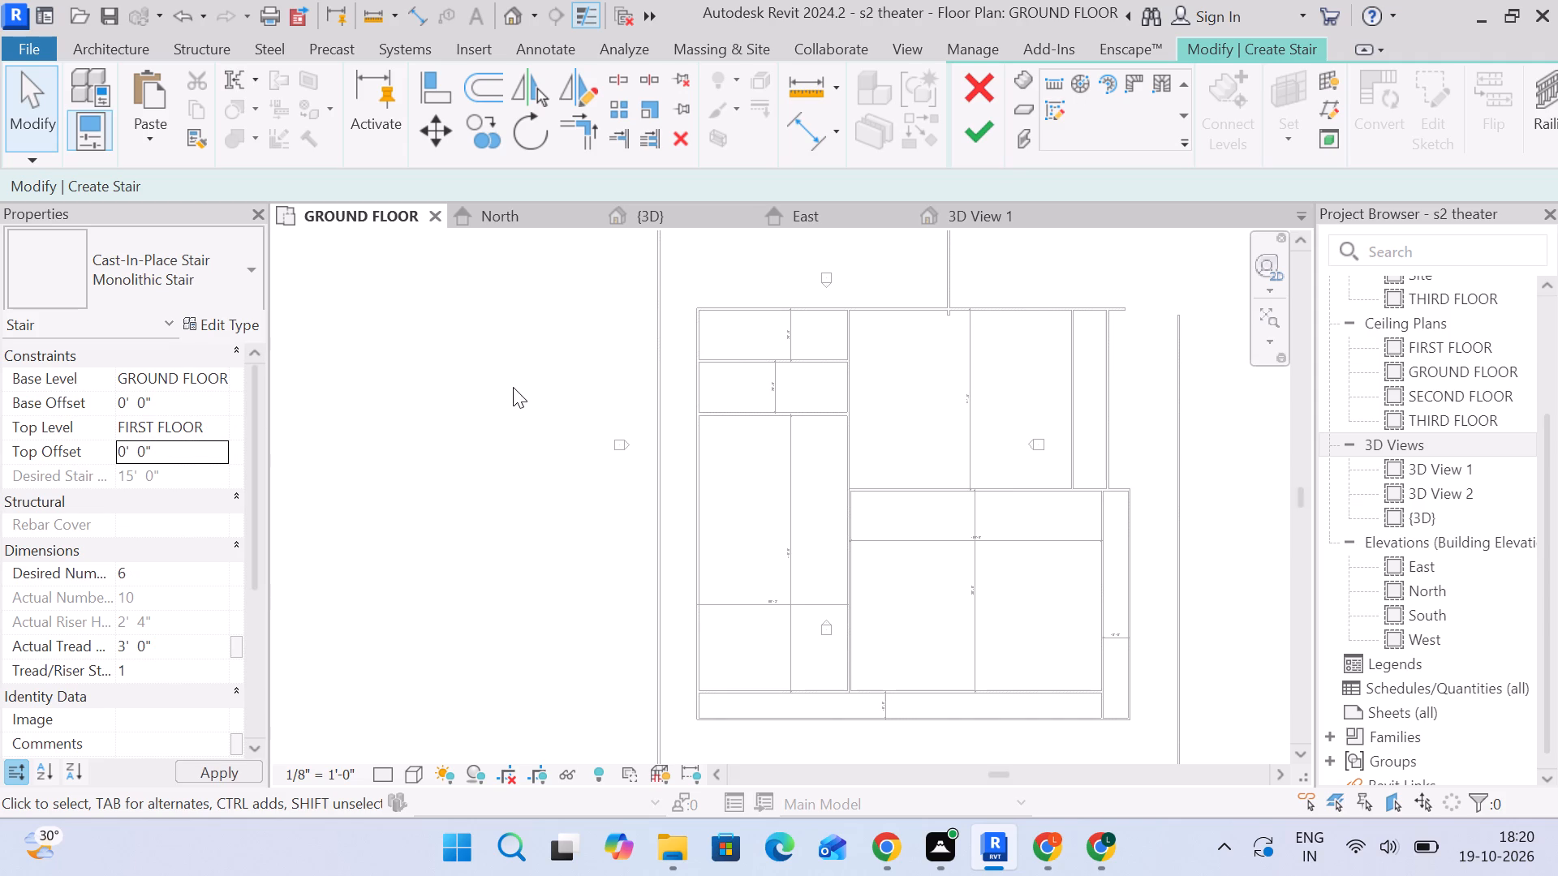
pyautogui.click(513, 387)
pyautogui.scroll(-2, 588, 444)
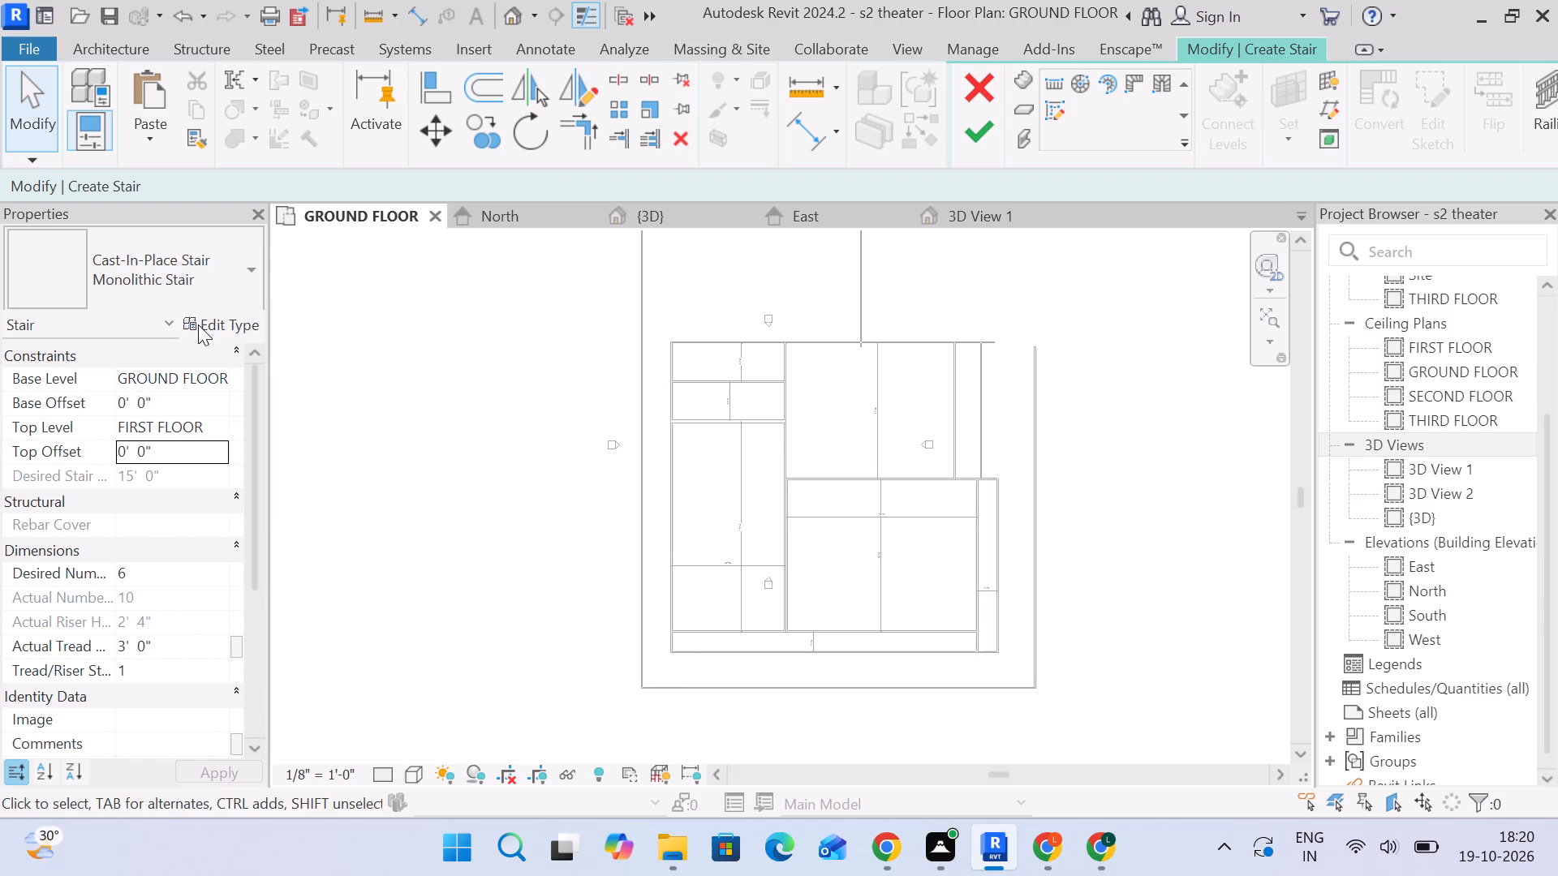
# Review the Monolithic Stair type's calculation rules and construction parameters.
pyautogui.click(197, 324)
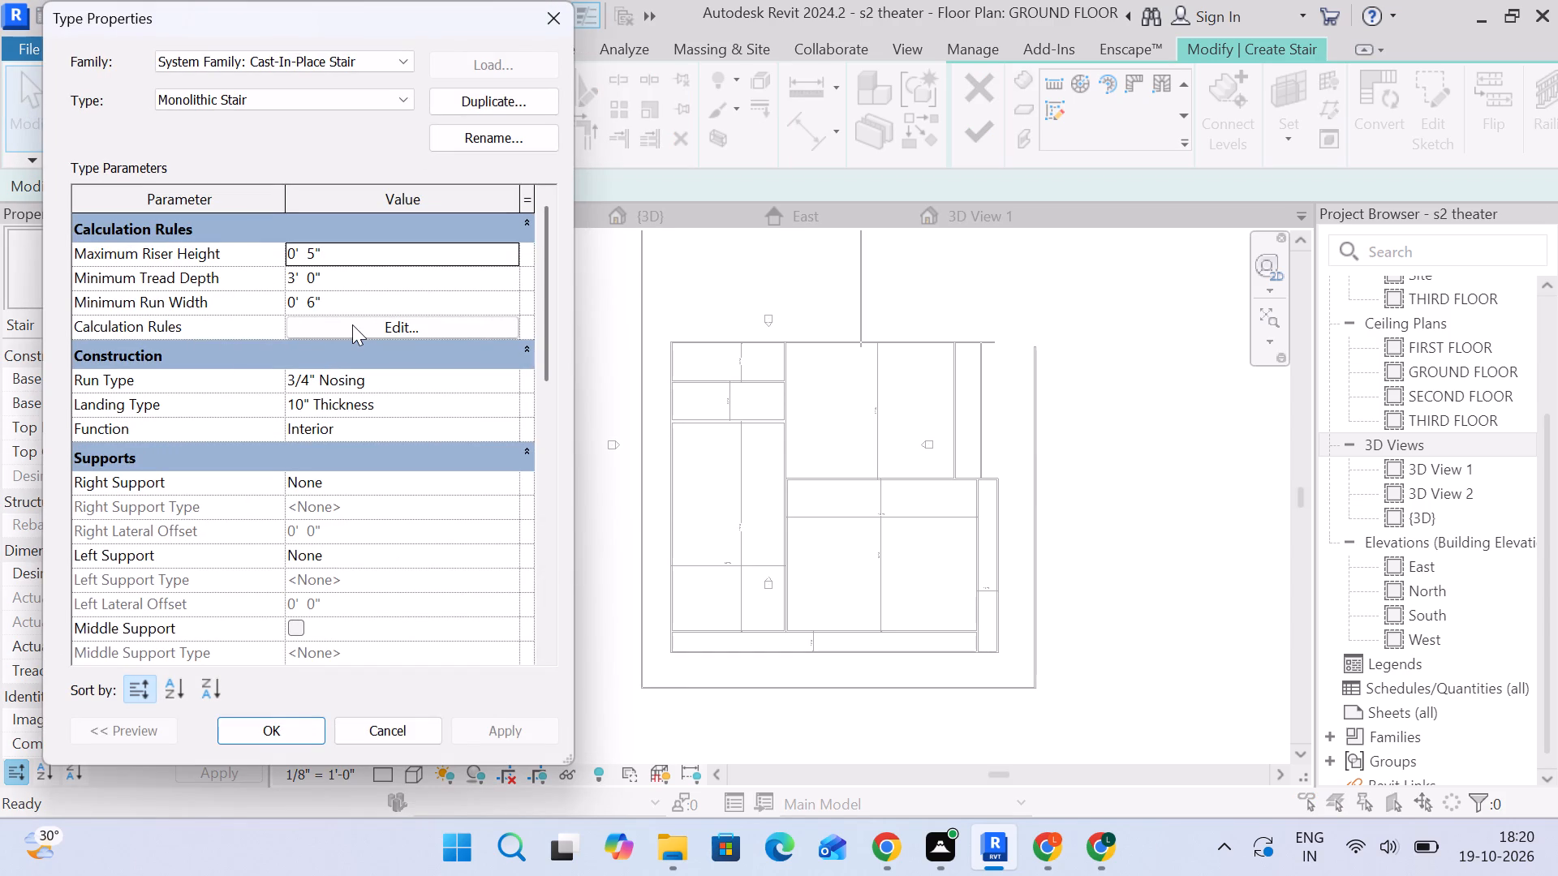
pyautogui.click(280, 728)
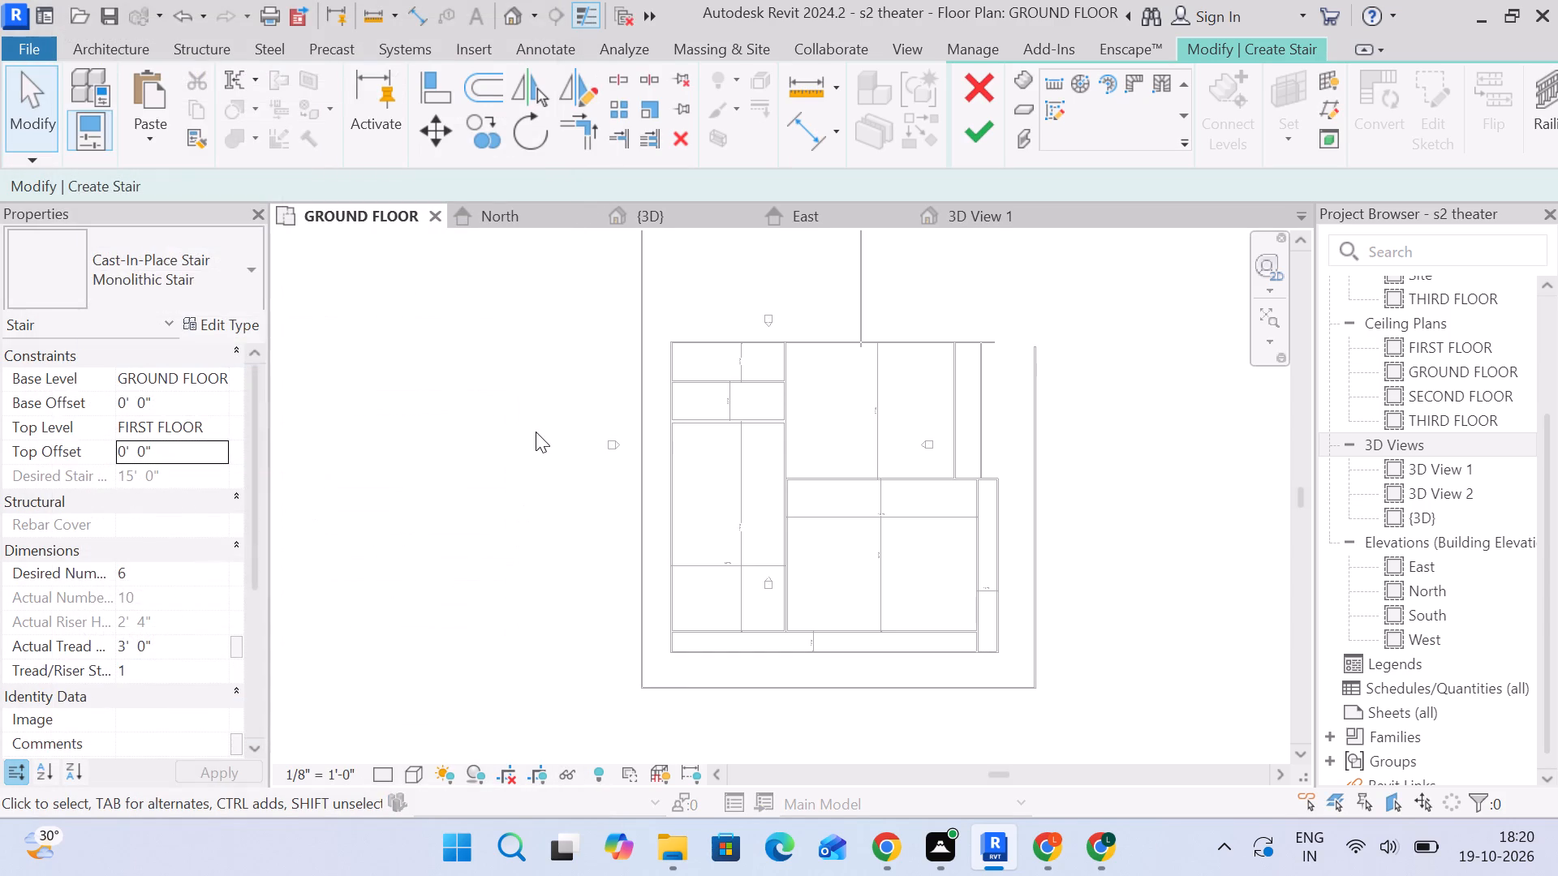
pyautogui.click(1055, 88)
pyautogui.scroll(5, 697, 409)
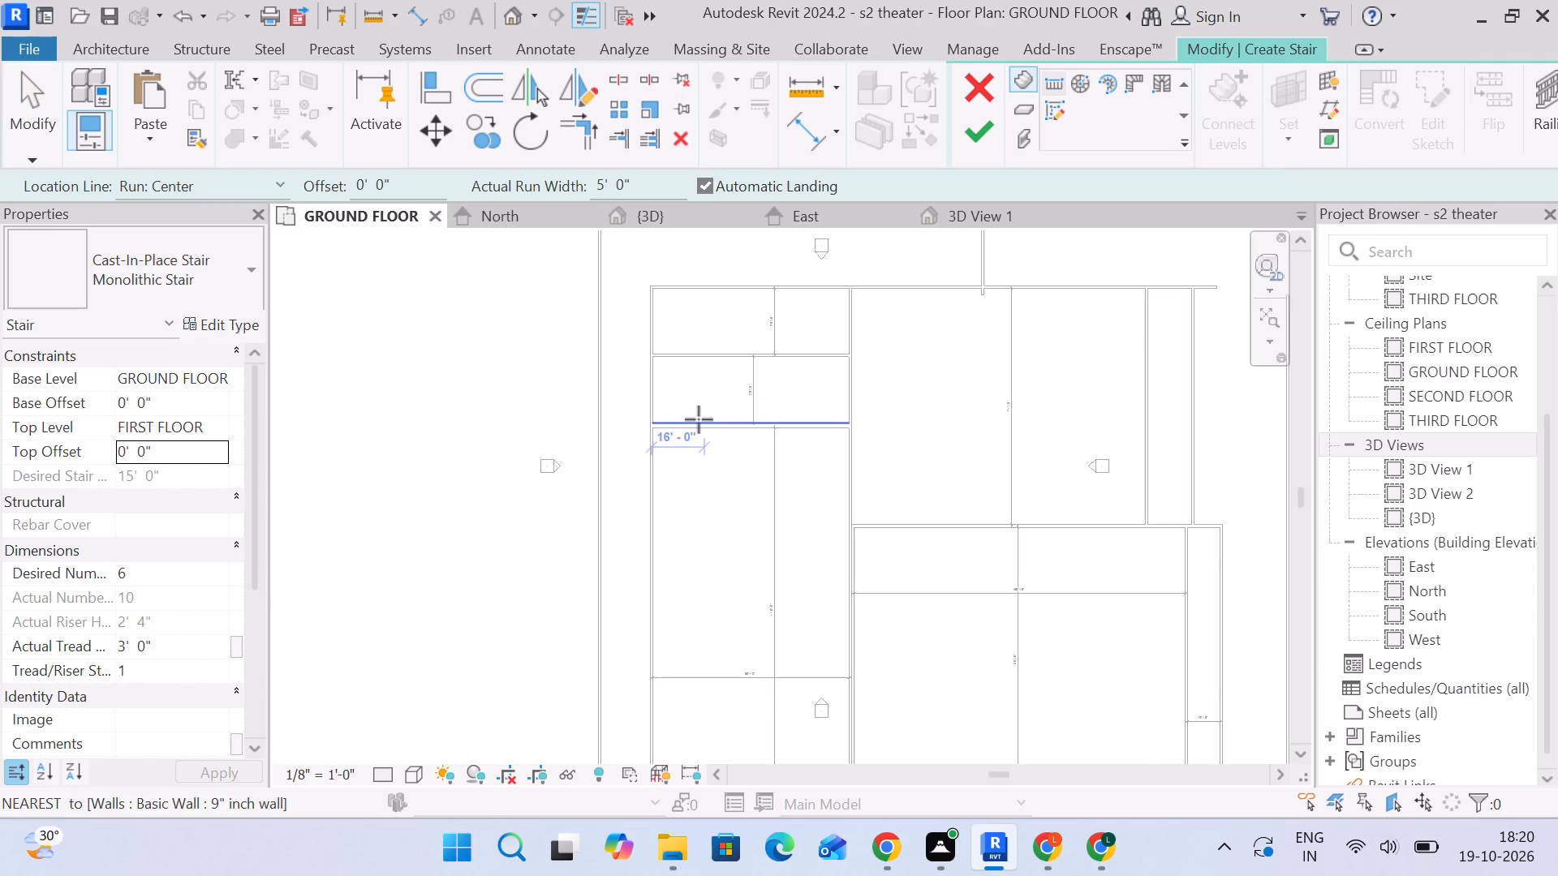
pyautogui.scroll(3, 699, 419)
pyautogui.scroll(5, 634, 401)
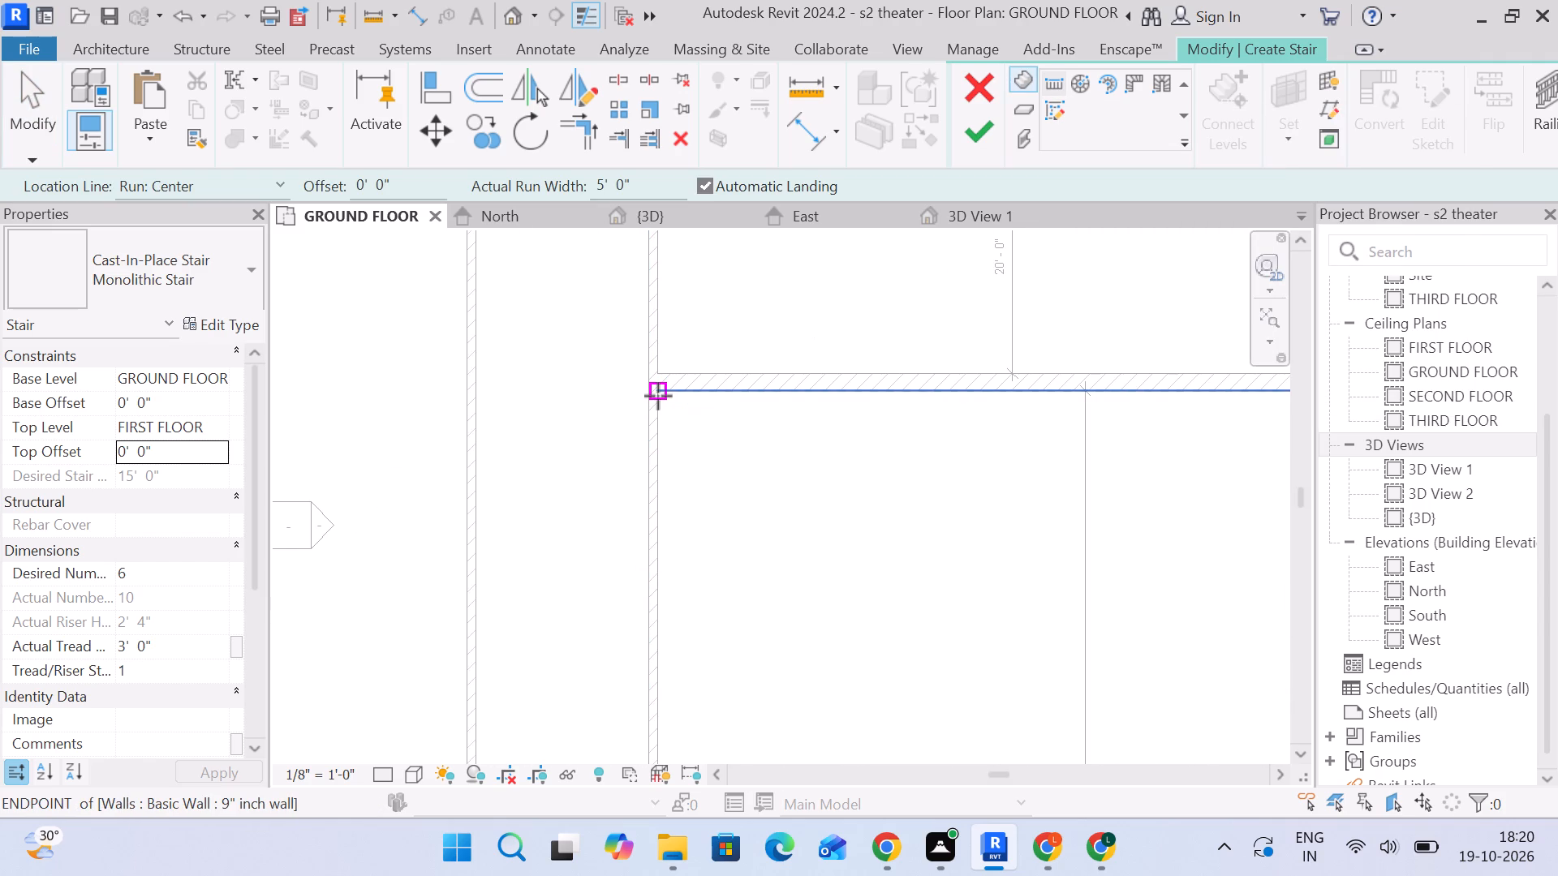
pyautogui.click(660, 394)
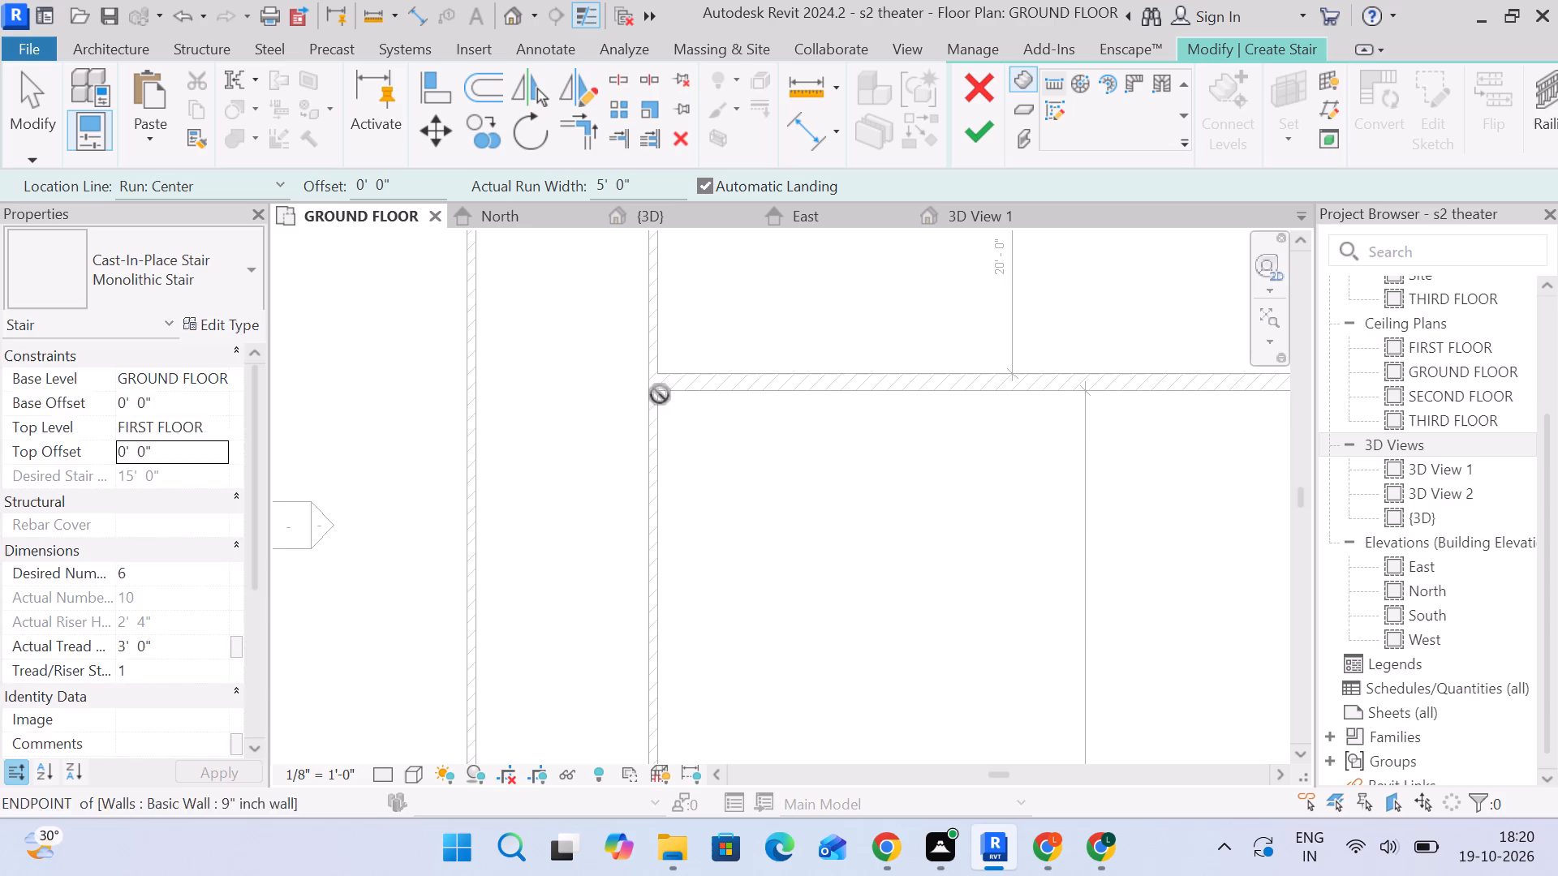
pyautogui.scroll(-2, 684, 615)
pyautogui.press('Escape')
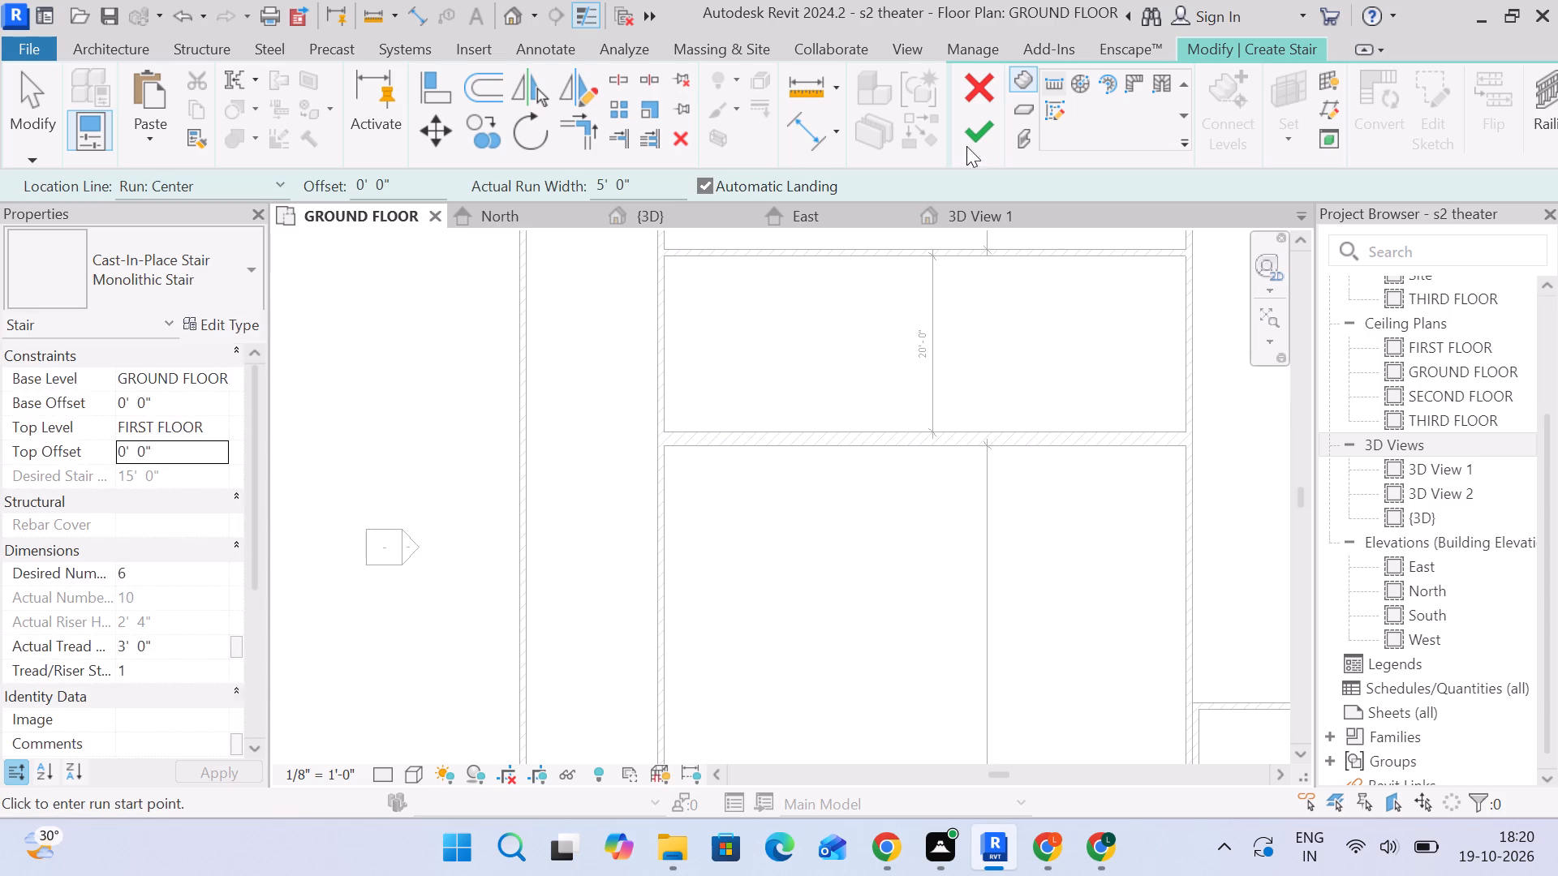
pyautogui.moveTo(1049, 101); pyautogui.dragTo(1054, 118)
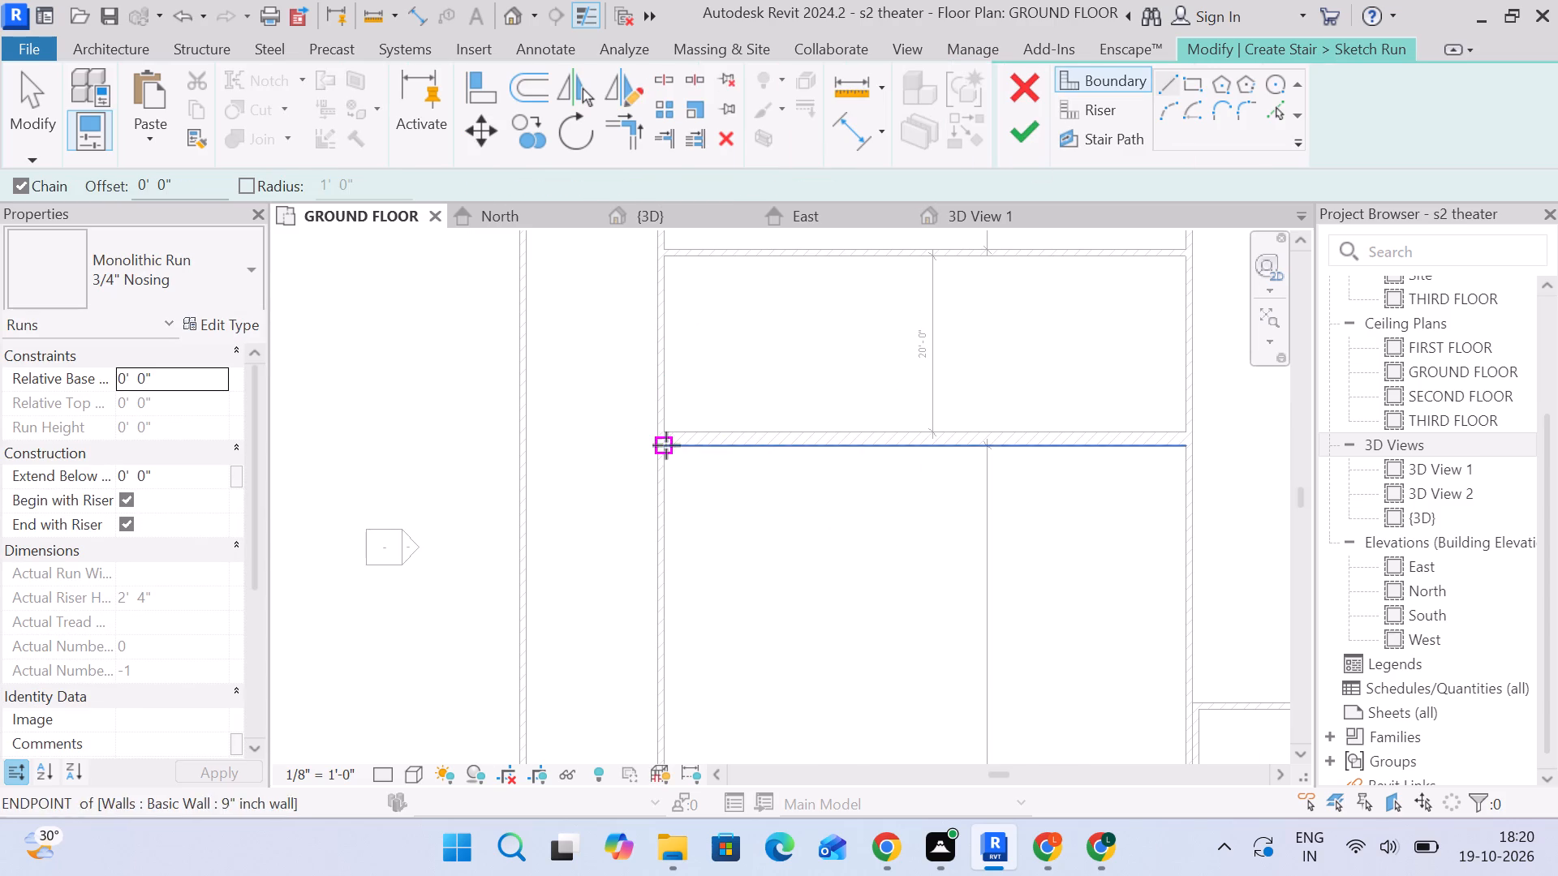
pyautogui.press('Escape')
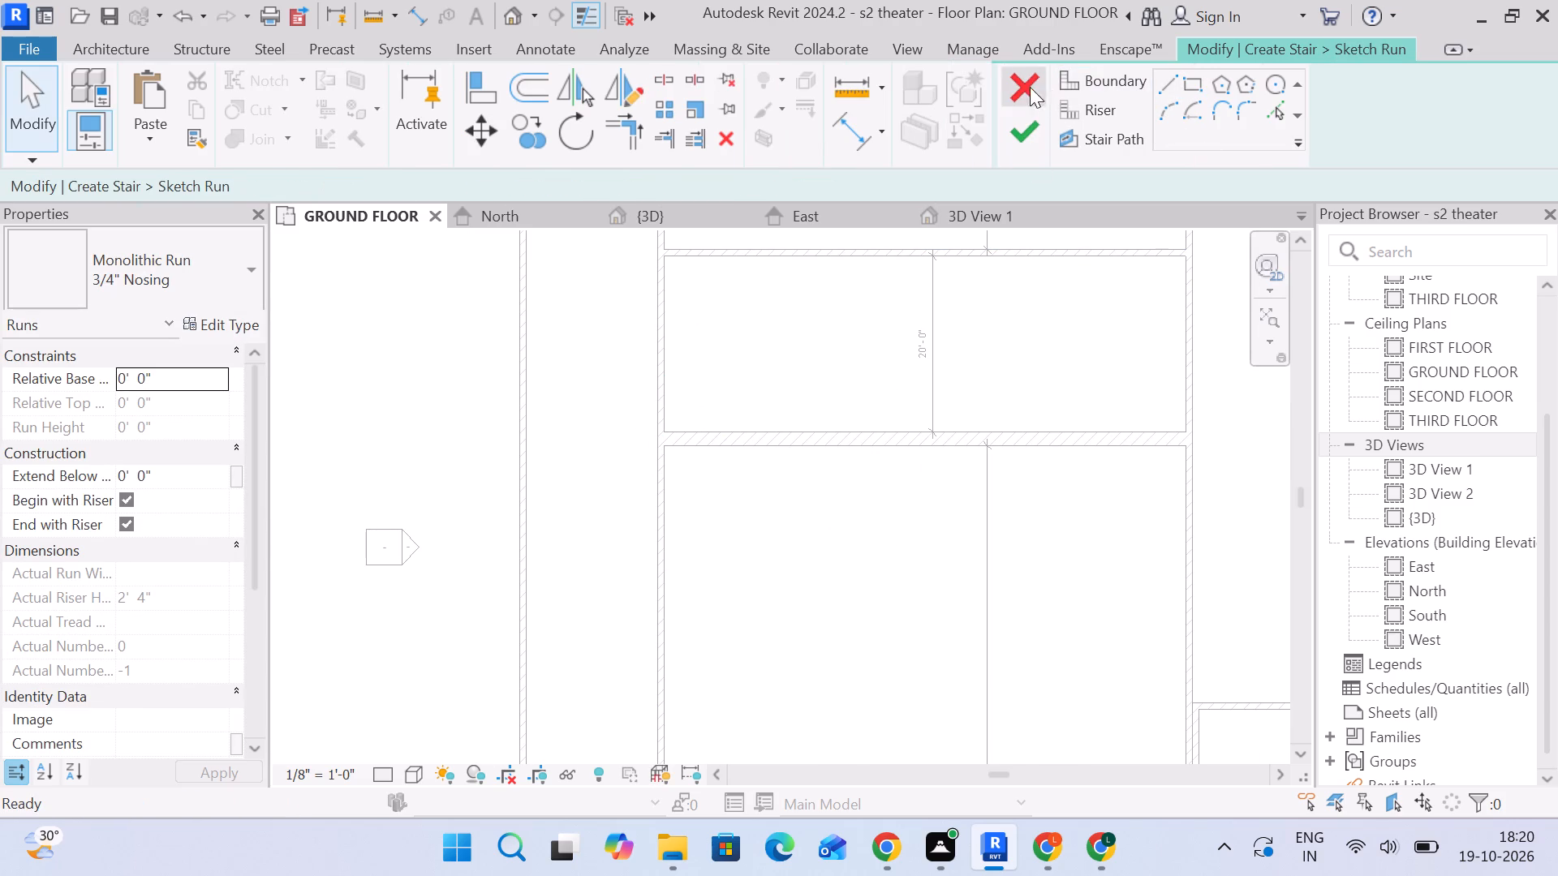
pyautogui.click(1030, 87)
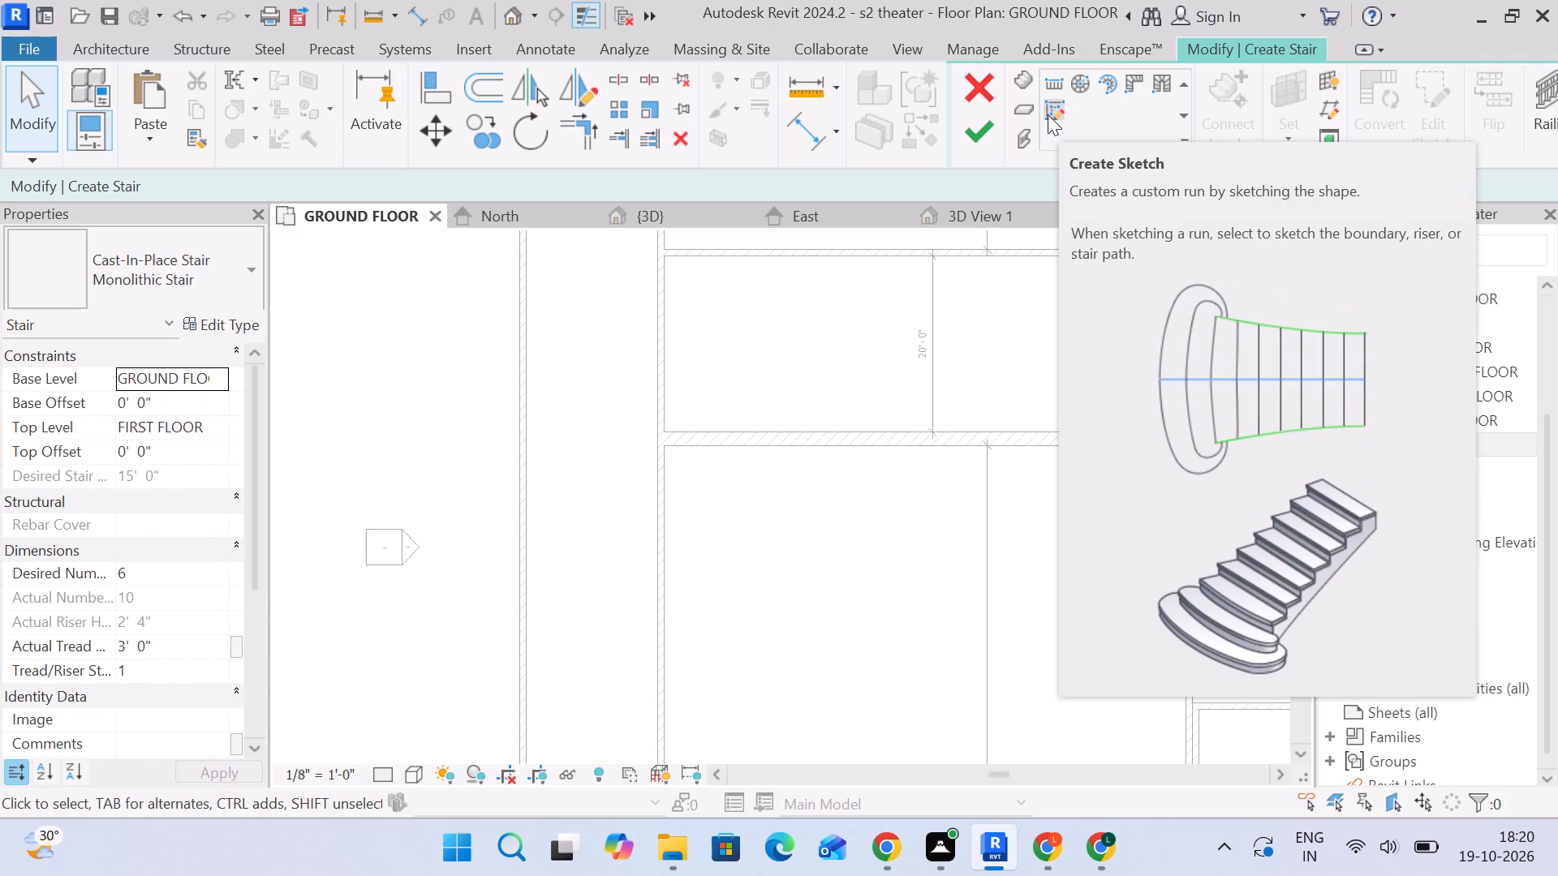
# Start a new sketched run and draw its boundary along the room's west wall face, from northwest to southwest corner, about 110' long.
pyautogui.click(1048, 114)
pyautogui.click(1132, 77)
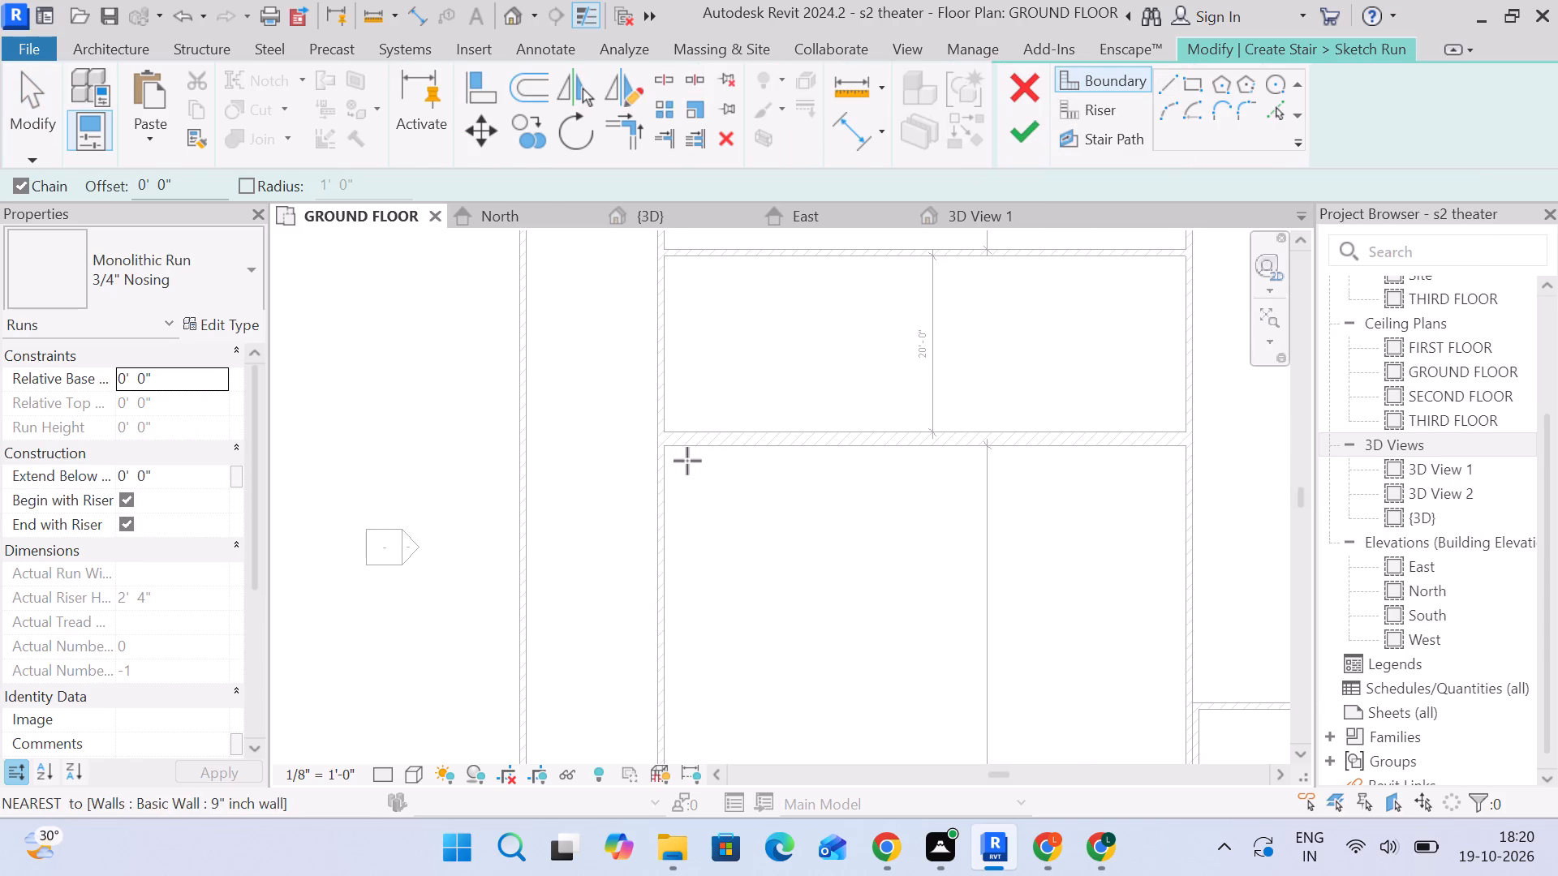
pyautogui.scroll(5, 678, 460)
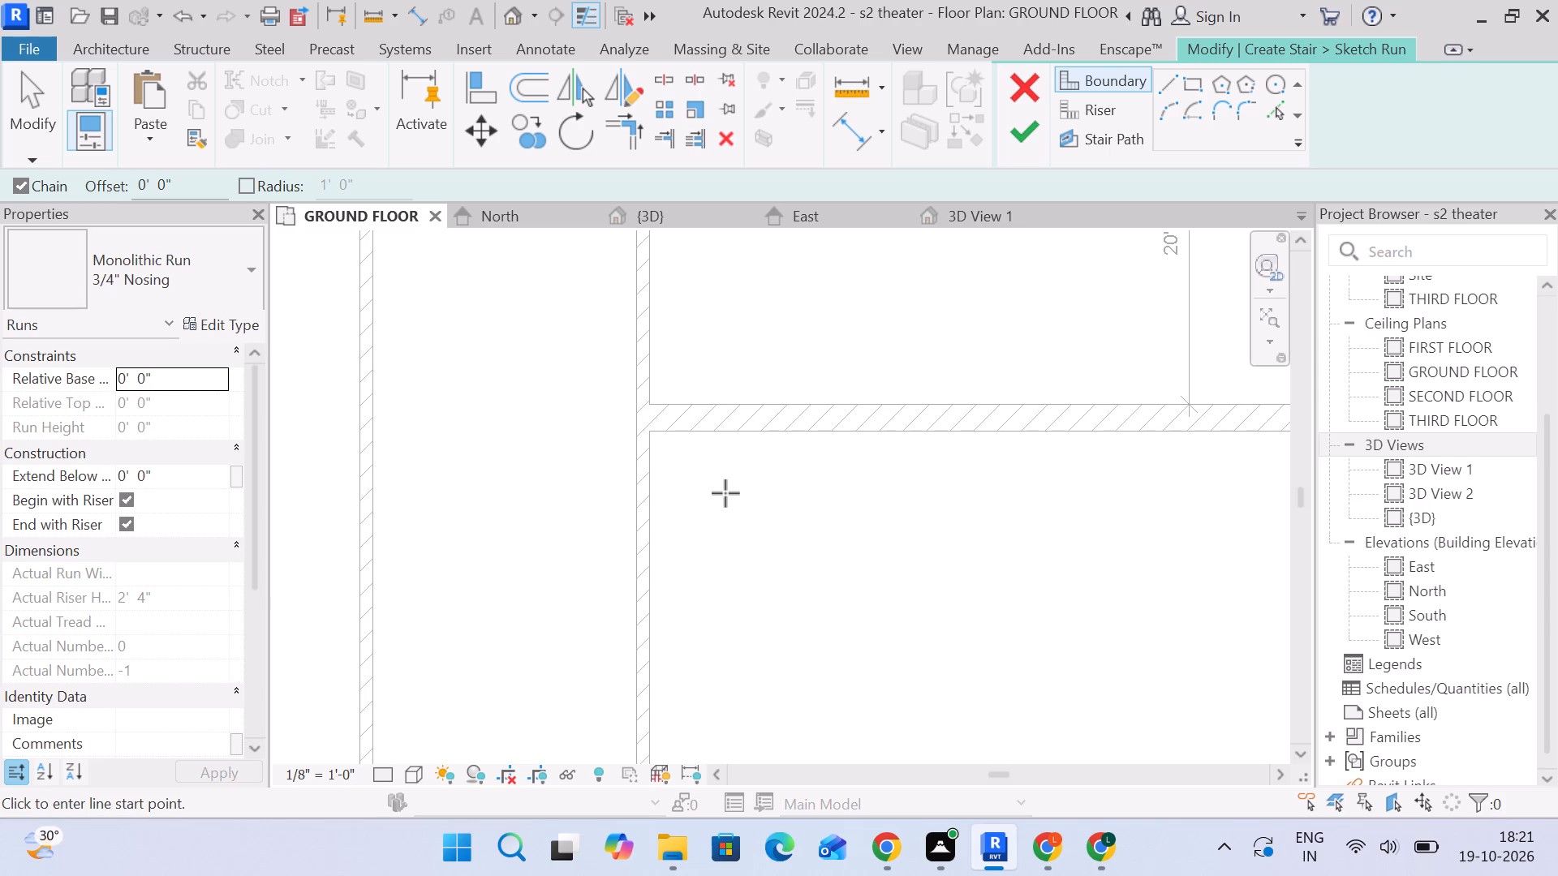
pyautogui.click(649, 429)
pyautogui.scroll(-4, 697, 569)
pyautogui.moveTo(697, 573); pyautogui.dragTo(636, 463, button='middle')
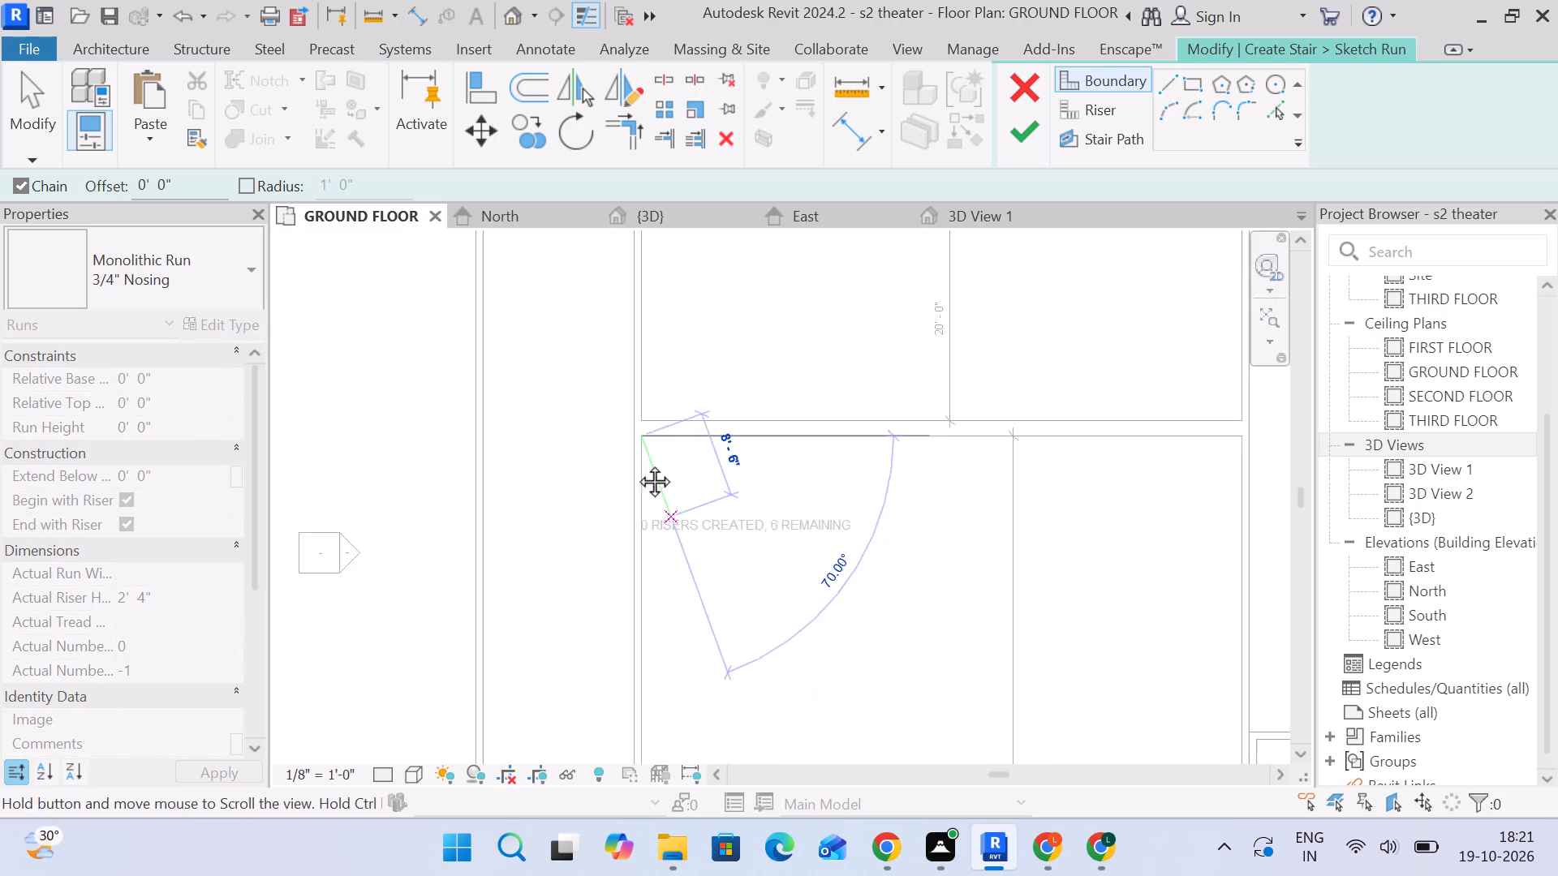
pyautogui.moveTo(636, 463); pyautogui.dragTo(573, 338, button='middle')
pyautogui.scroll(-4, 555, 608)
pyautogui.moveTo(544, 603); pyautogui.dragTo(640, 171, button='middle')
pyautogui.scroll(-3, 644, 470)
pyautogui.moveTo(645, 470); pyautogui.dragTo(579, 470, button='middle')
pyautogui.scroll(4, 592, 536)
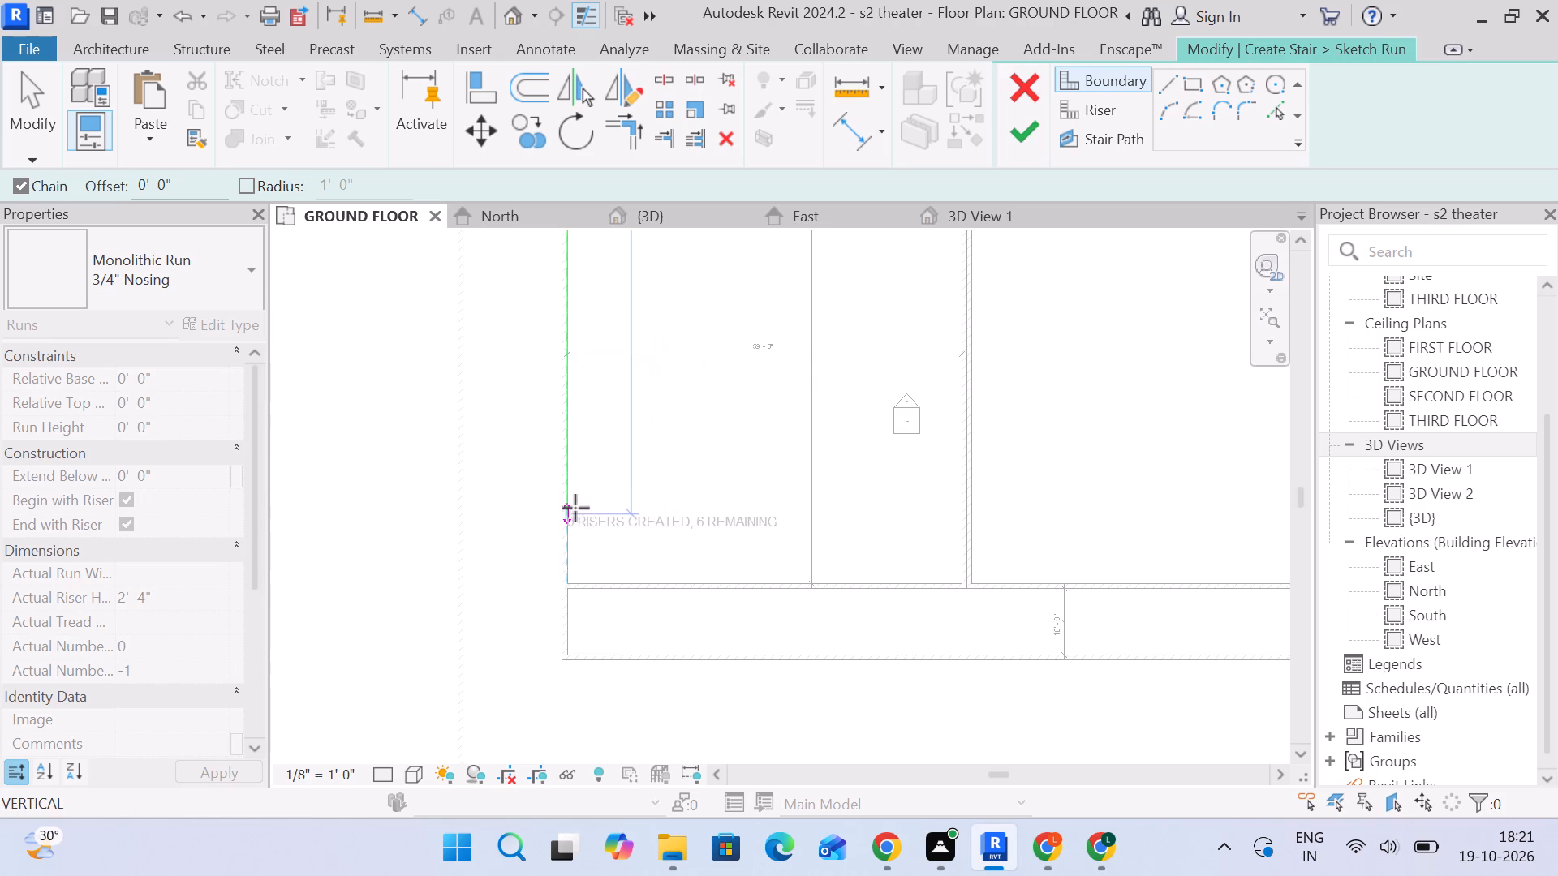
pyautogui.scroll(6, 566, 575)
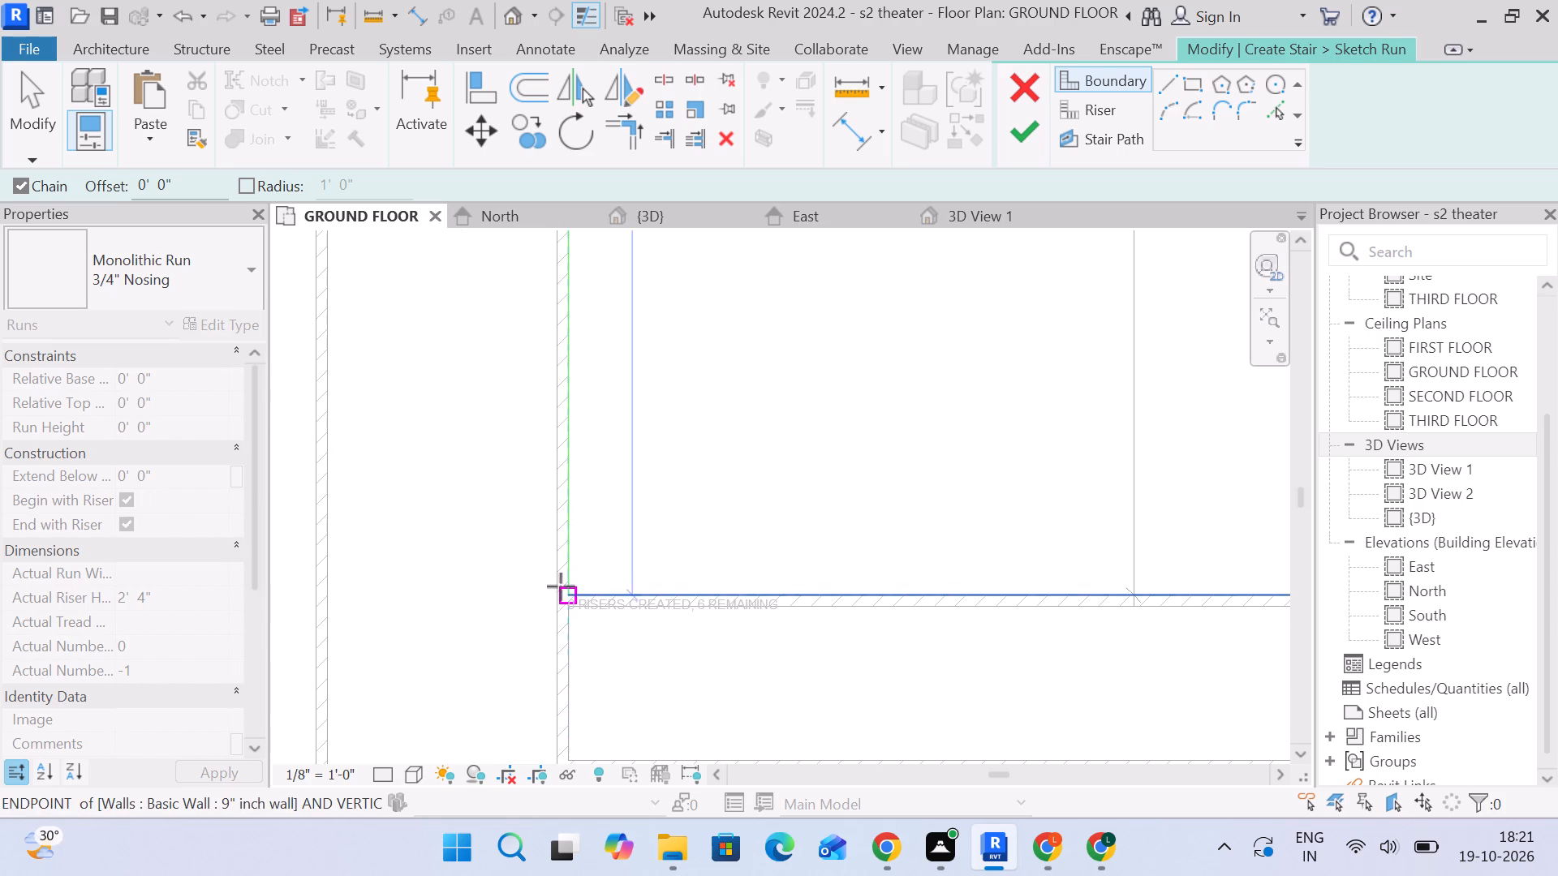
pyautogui.click(570, 592)
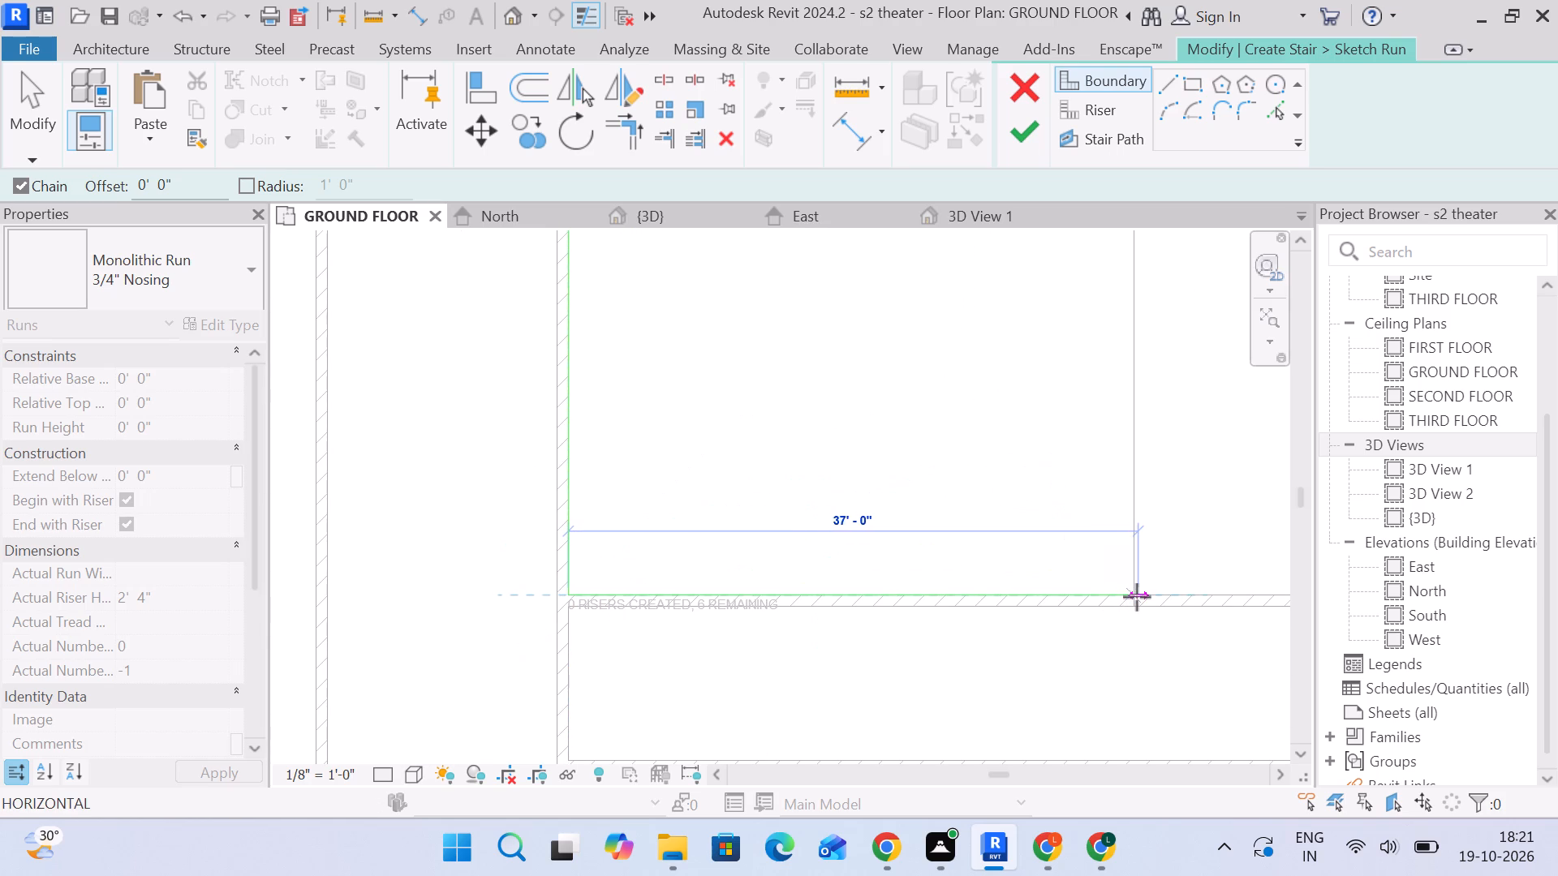
# Continue the run boundary 59'-3" along the south wall face to the room's southeast corner.
pyautogui.scroll(-5, 1130, 602)
pyautogui.moveTo(1130, 598); pyautogui.dragTo(590, 526, button='middle')
pyautogui.scroll(5, 776, 522)
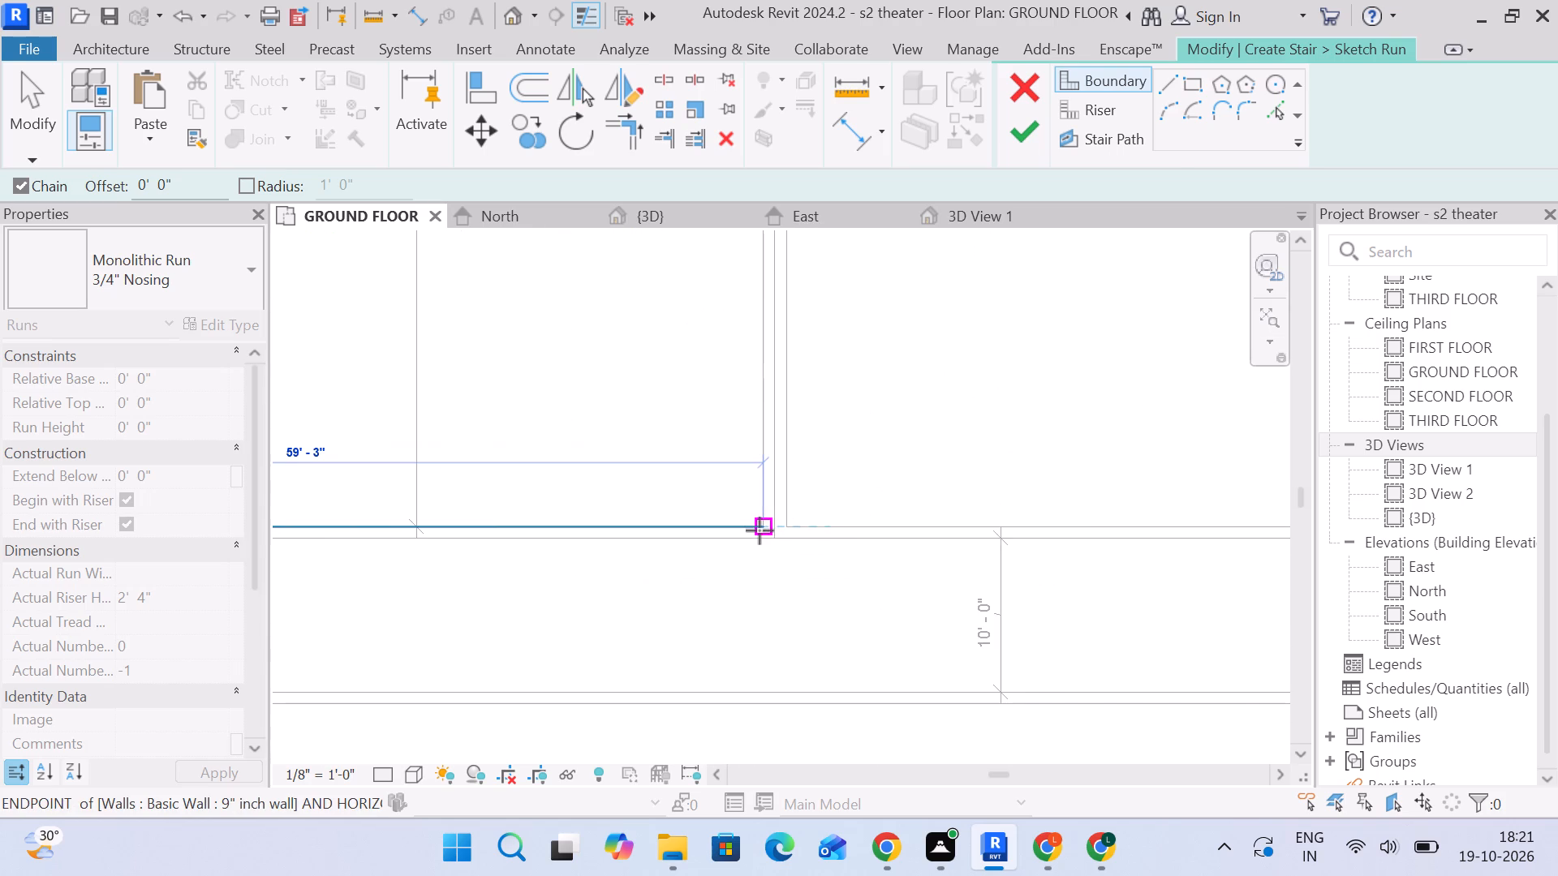
pyautogui.moveTo(760, 530); pyautogui.dragTo(762, 521)
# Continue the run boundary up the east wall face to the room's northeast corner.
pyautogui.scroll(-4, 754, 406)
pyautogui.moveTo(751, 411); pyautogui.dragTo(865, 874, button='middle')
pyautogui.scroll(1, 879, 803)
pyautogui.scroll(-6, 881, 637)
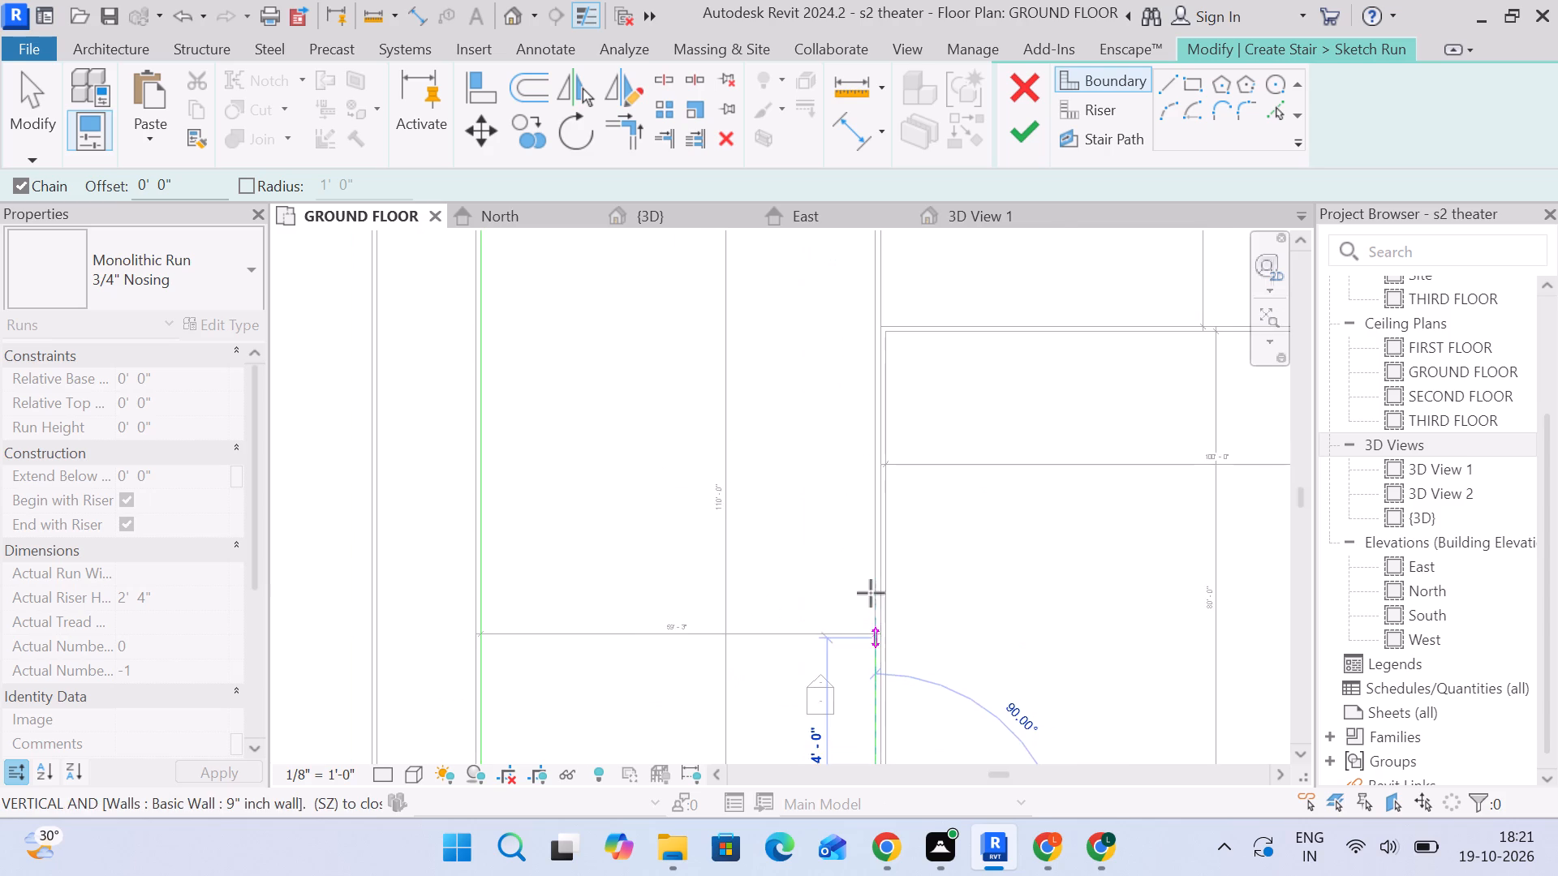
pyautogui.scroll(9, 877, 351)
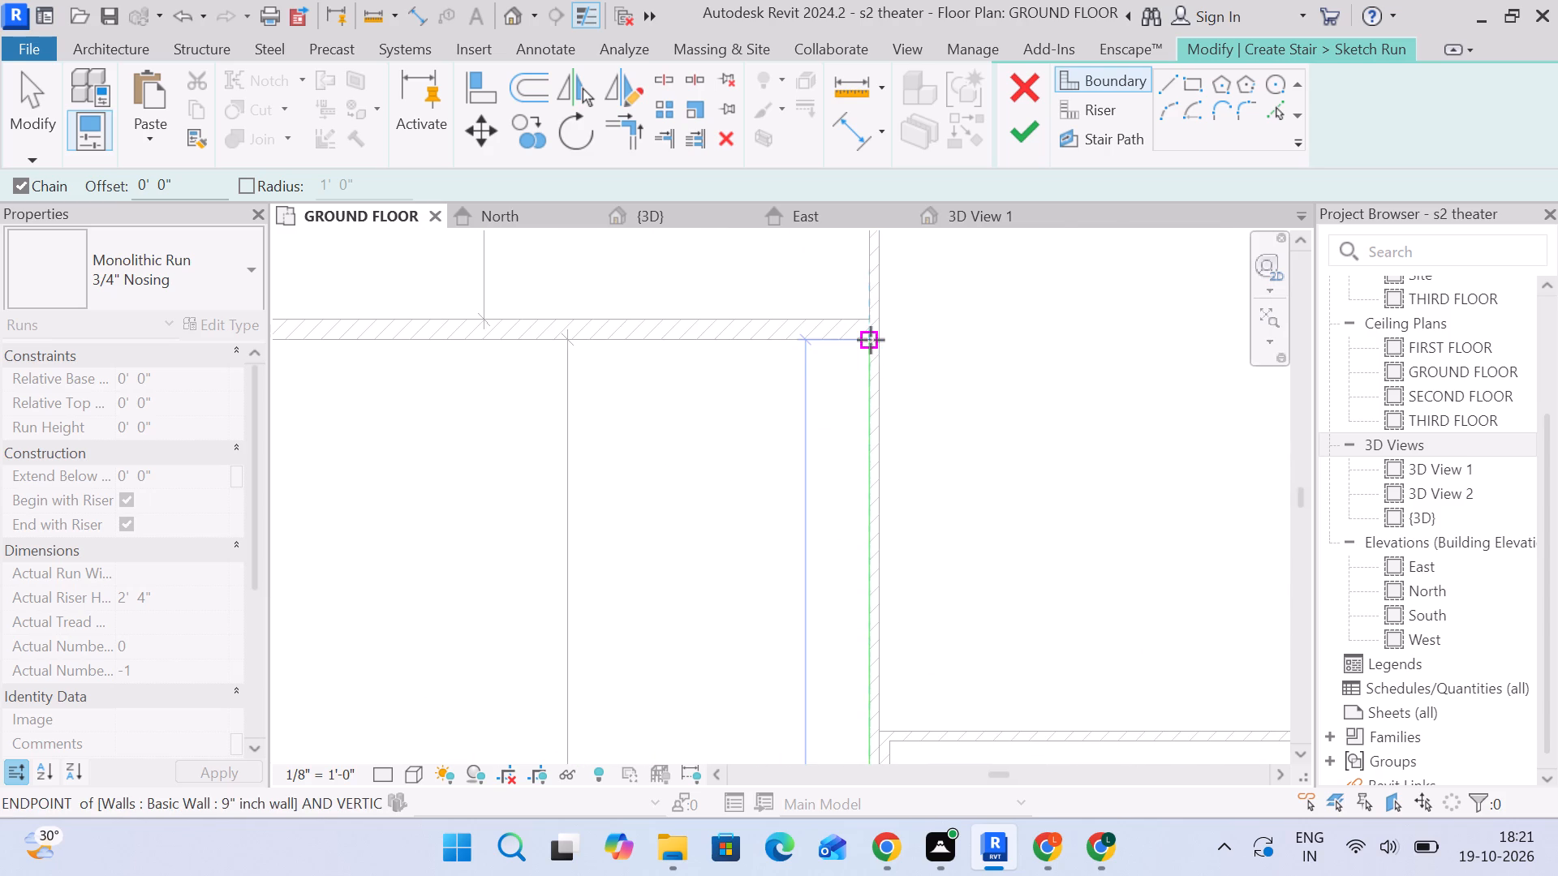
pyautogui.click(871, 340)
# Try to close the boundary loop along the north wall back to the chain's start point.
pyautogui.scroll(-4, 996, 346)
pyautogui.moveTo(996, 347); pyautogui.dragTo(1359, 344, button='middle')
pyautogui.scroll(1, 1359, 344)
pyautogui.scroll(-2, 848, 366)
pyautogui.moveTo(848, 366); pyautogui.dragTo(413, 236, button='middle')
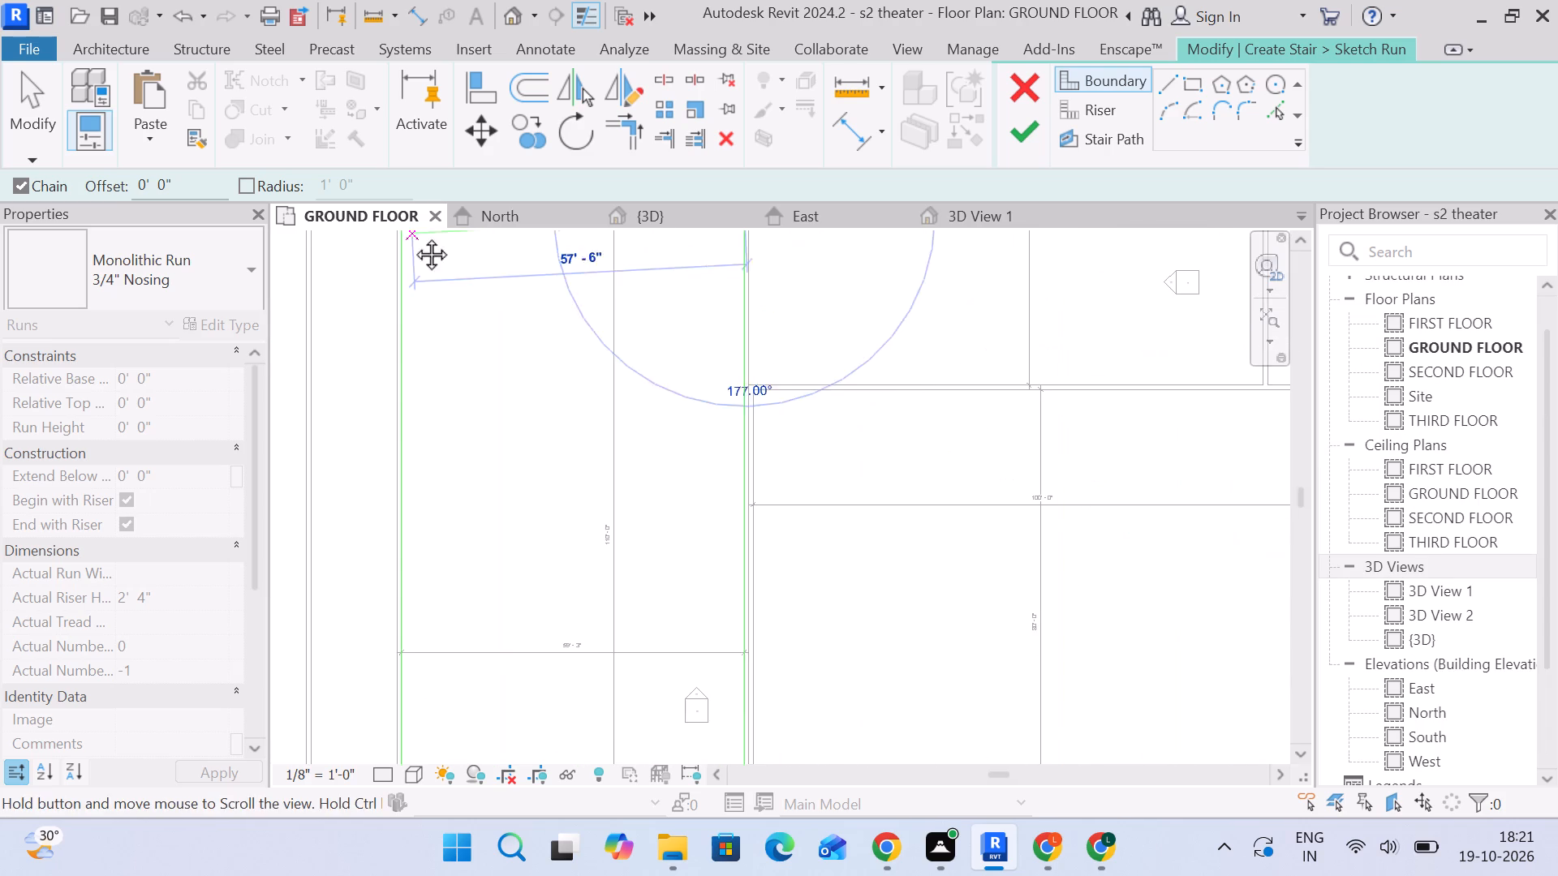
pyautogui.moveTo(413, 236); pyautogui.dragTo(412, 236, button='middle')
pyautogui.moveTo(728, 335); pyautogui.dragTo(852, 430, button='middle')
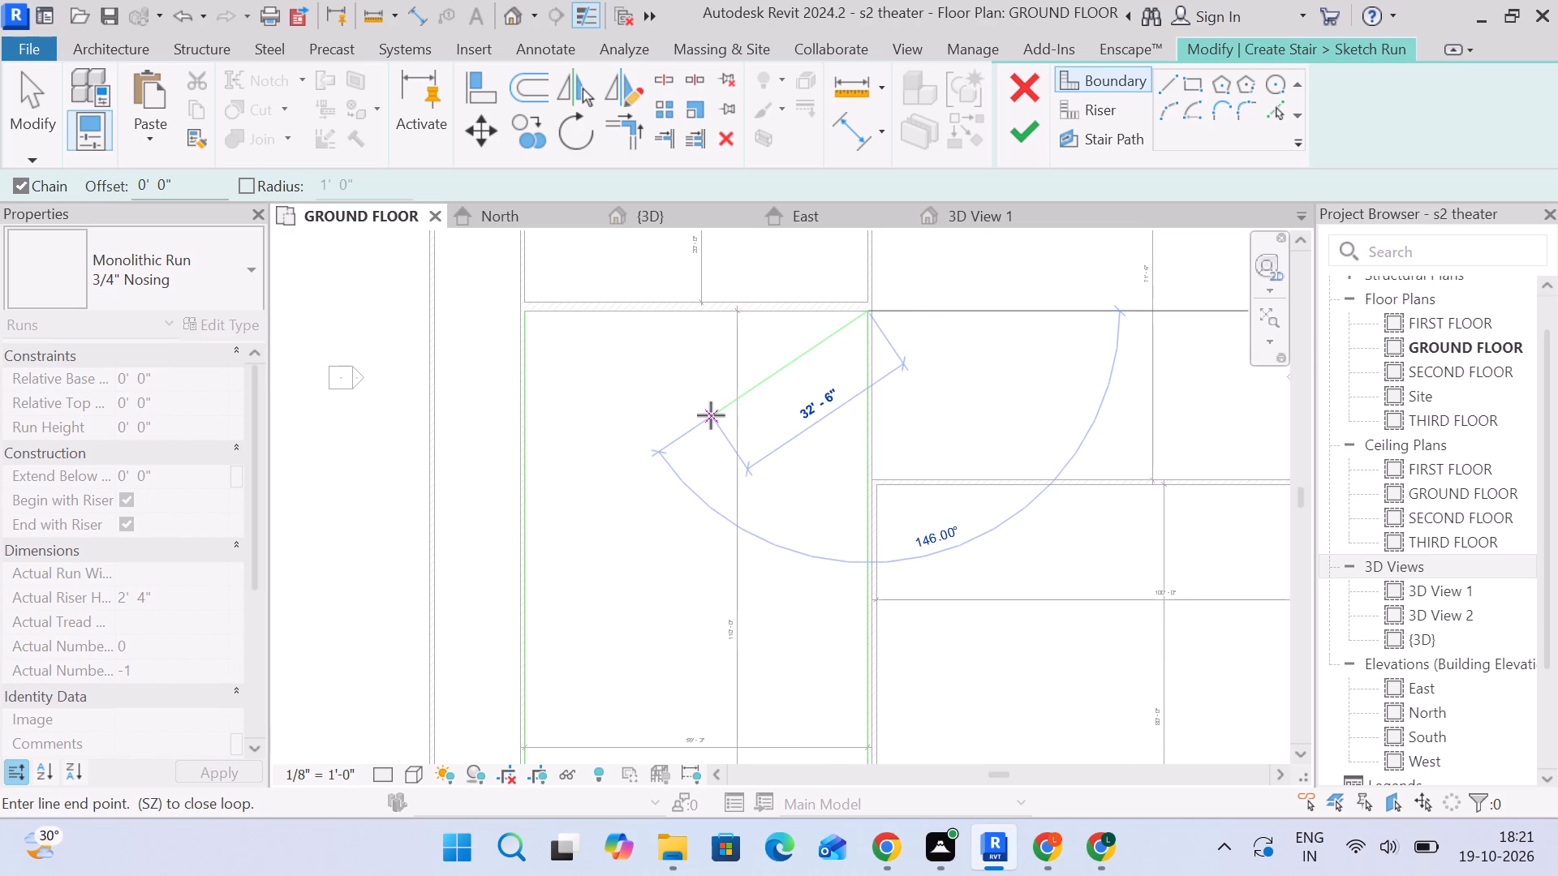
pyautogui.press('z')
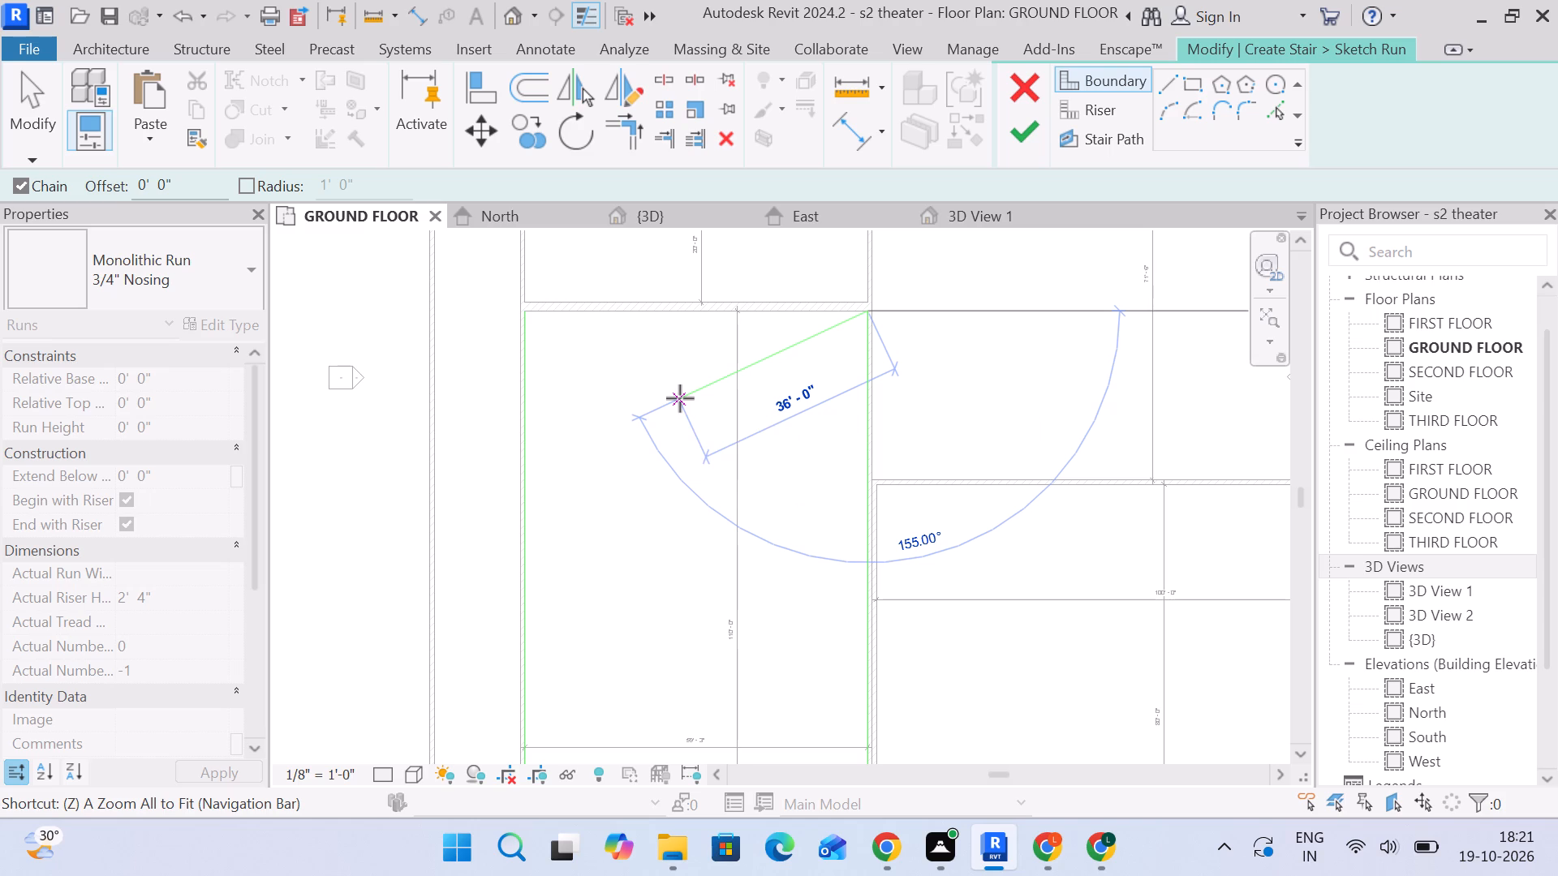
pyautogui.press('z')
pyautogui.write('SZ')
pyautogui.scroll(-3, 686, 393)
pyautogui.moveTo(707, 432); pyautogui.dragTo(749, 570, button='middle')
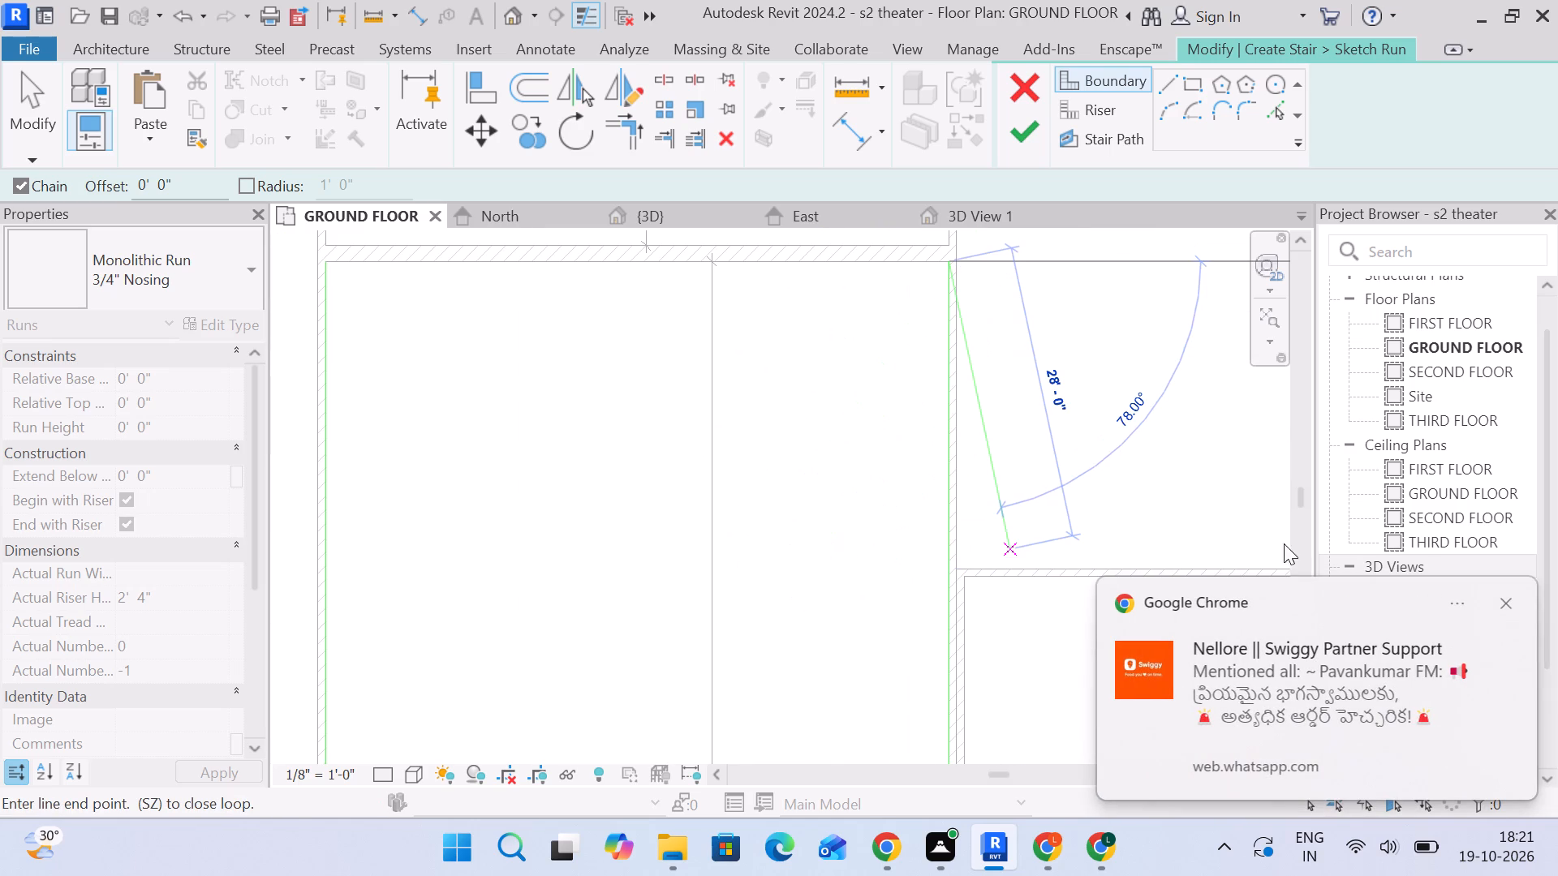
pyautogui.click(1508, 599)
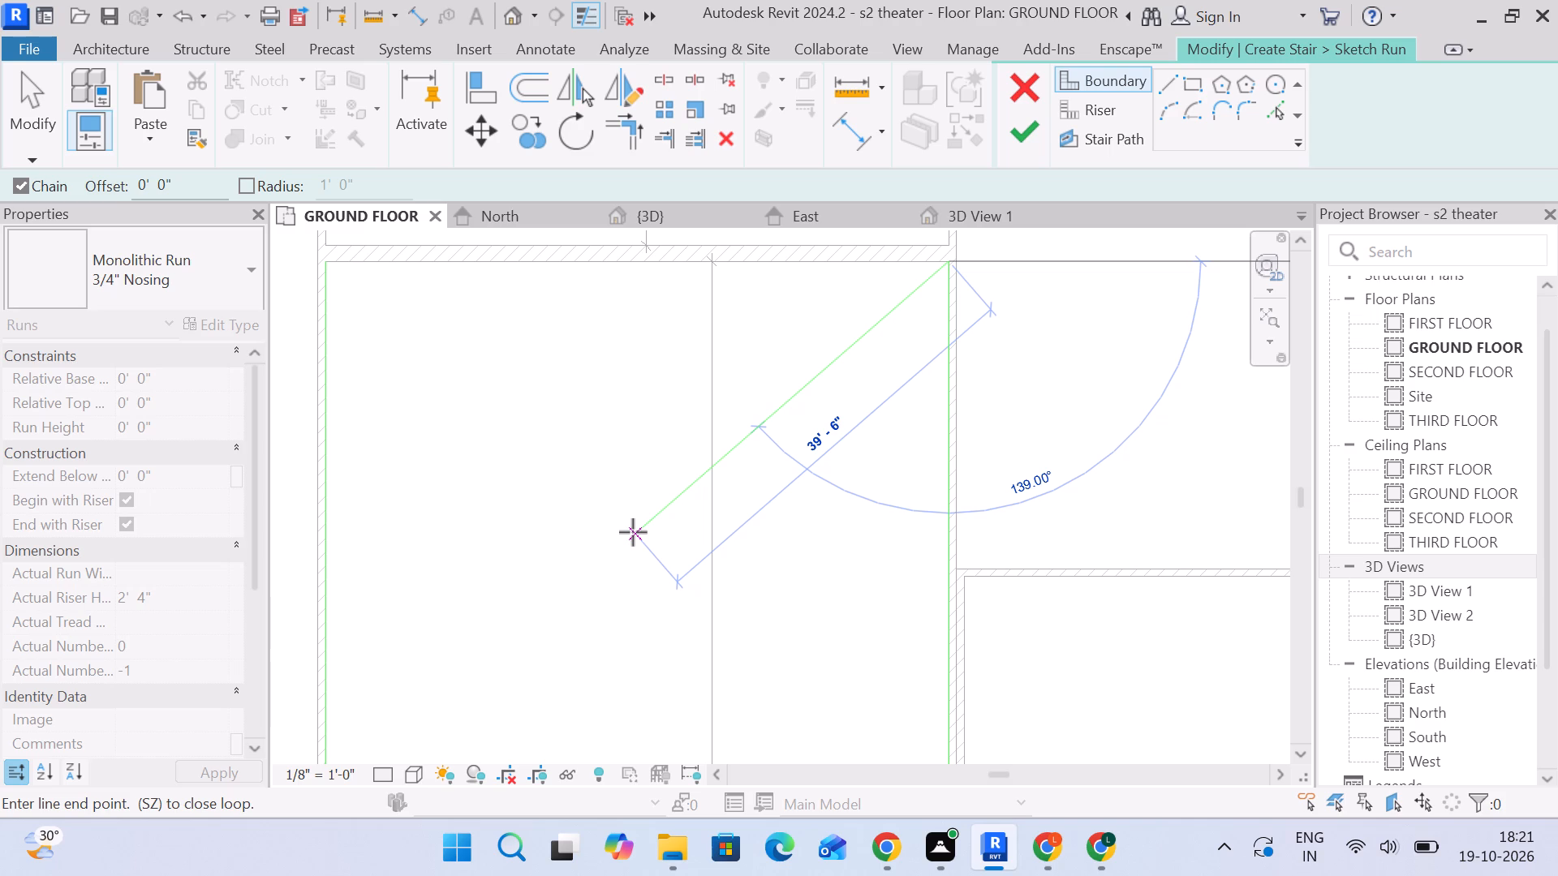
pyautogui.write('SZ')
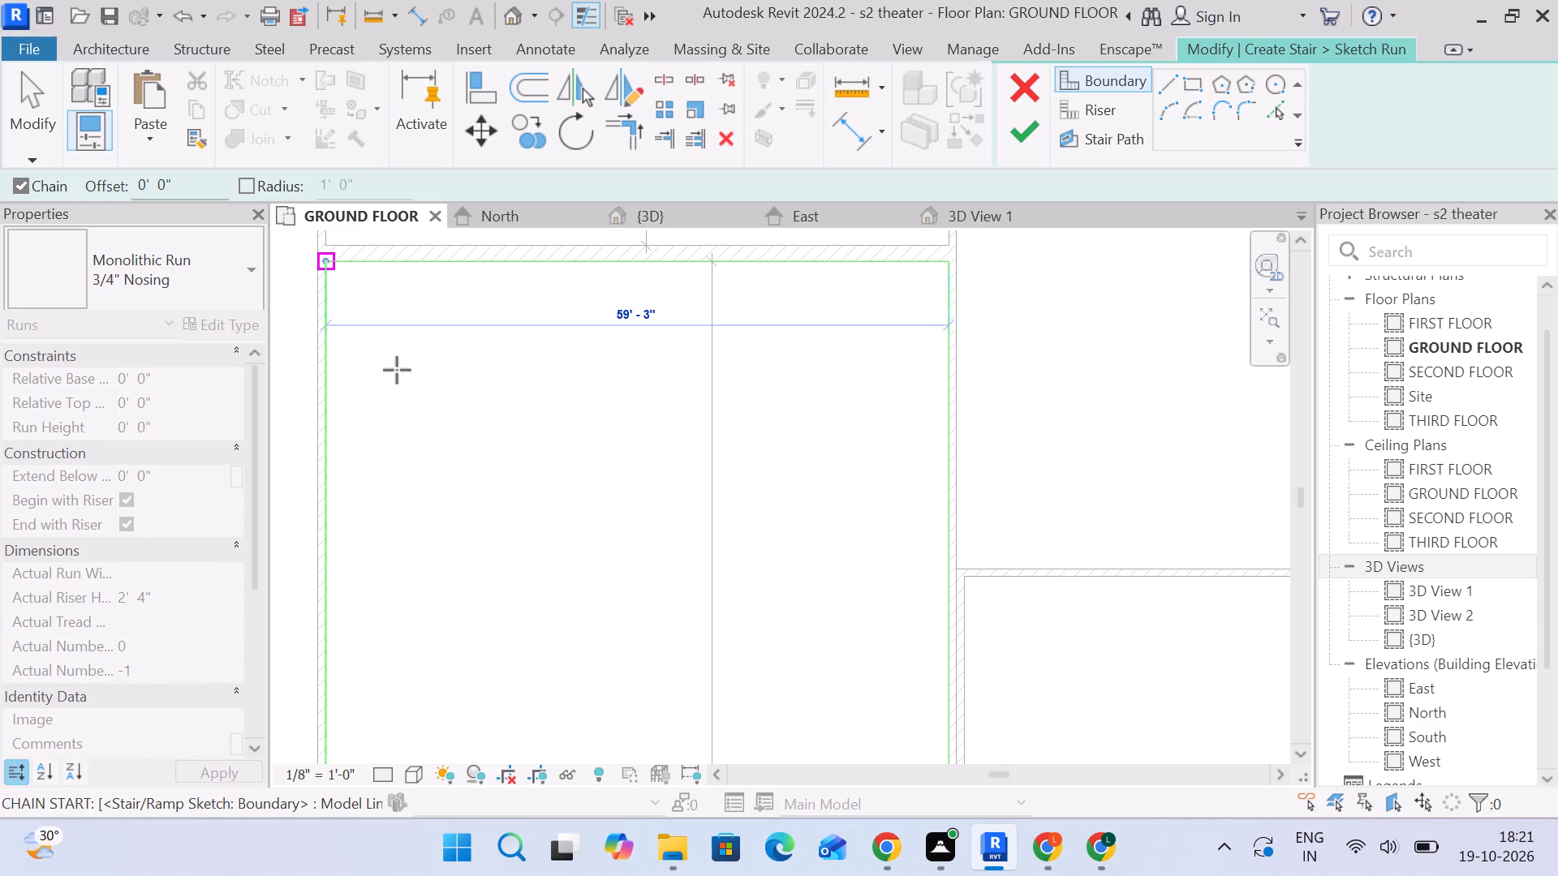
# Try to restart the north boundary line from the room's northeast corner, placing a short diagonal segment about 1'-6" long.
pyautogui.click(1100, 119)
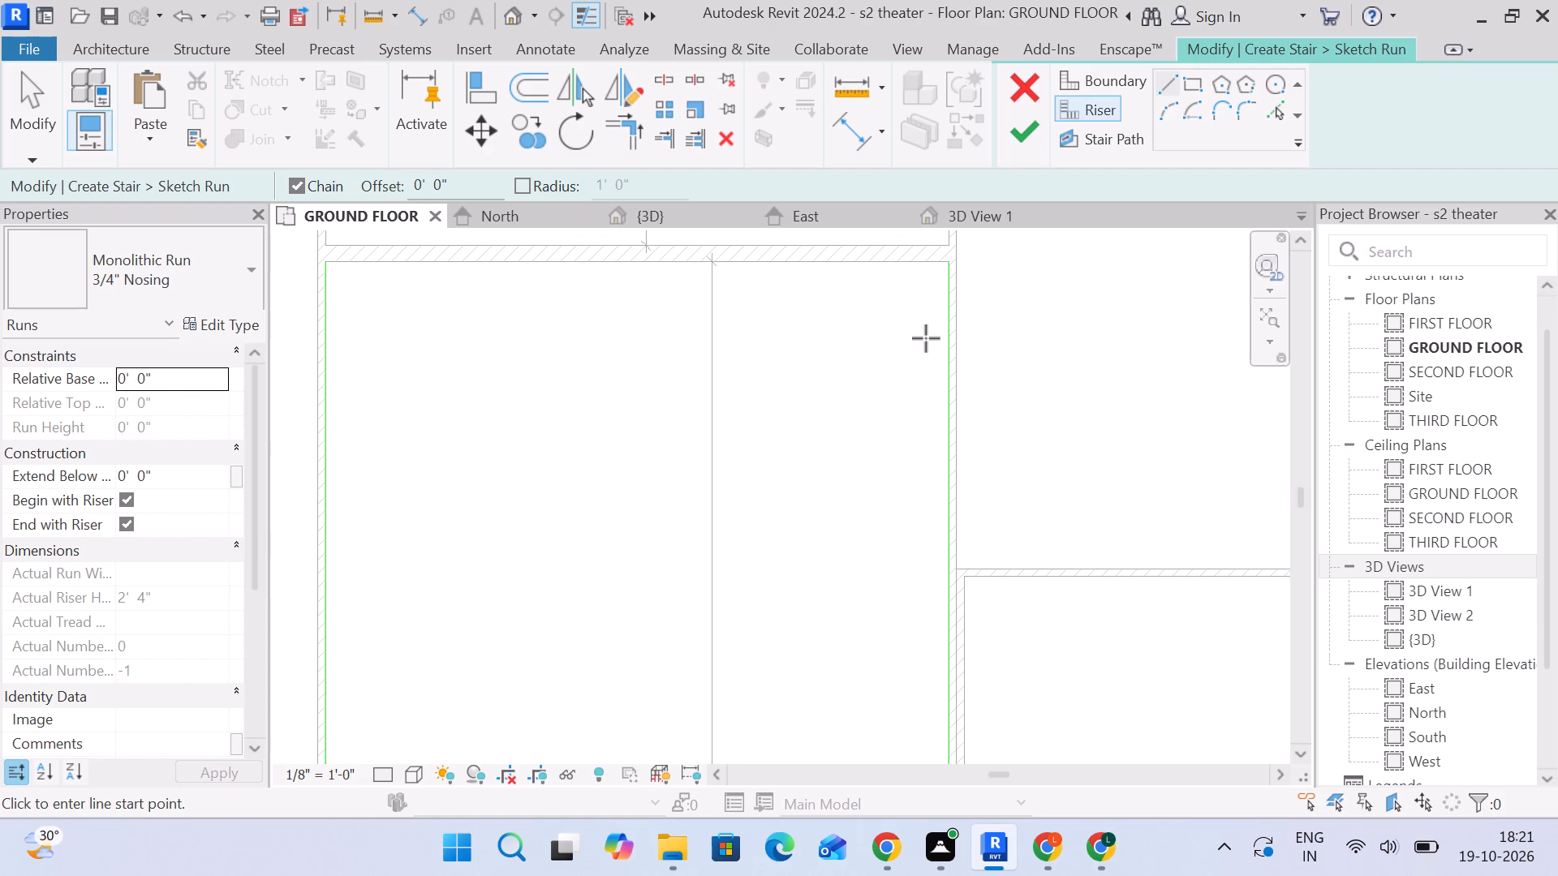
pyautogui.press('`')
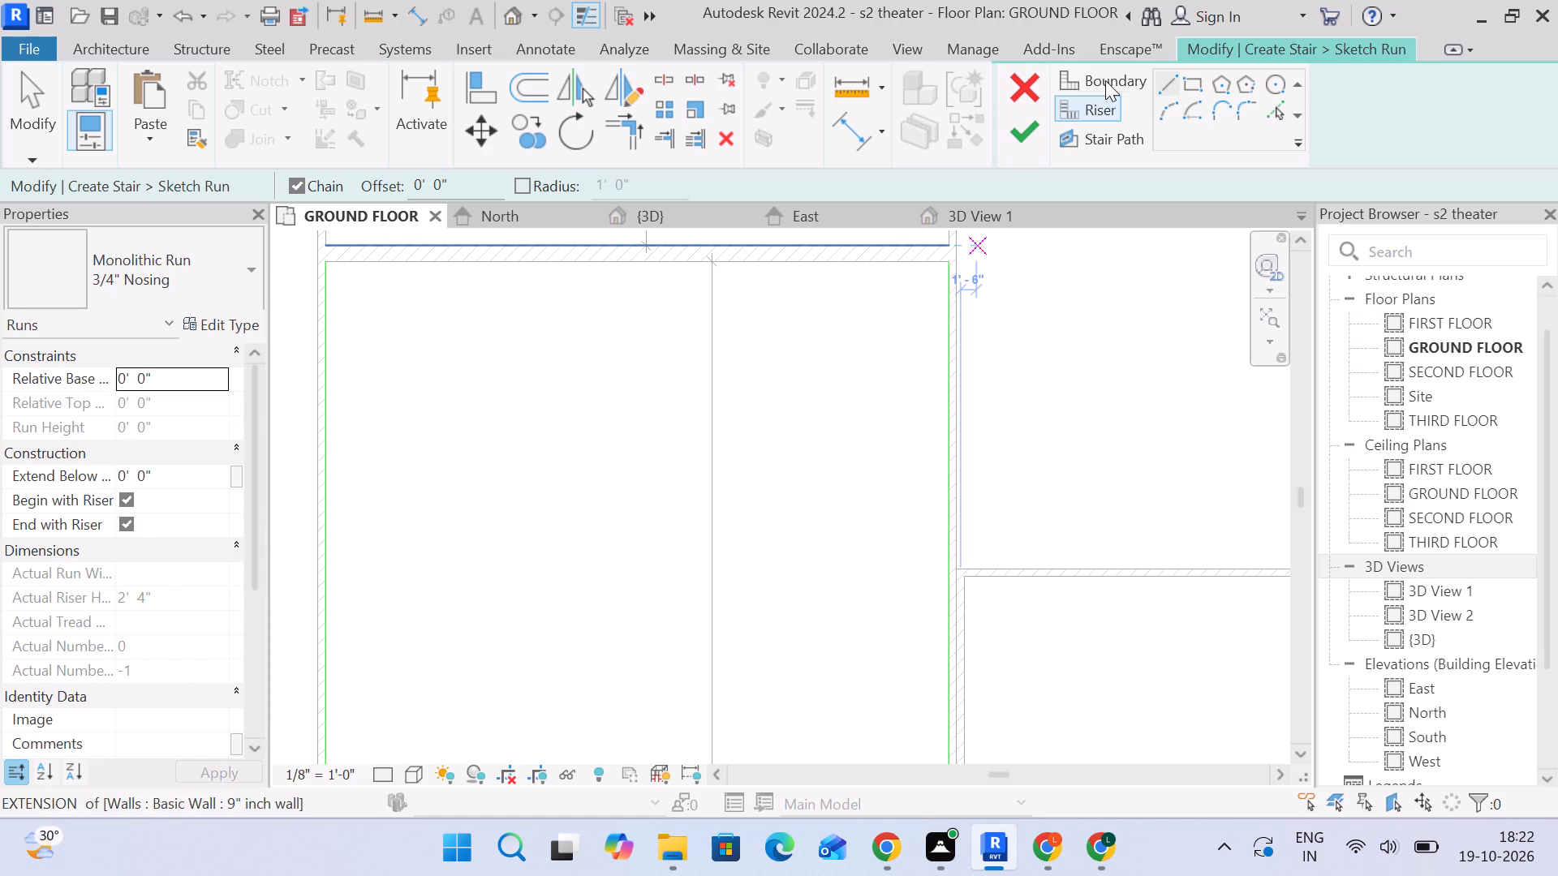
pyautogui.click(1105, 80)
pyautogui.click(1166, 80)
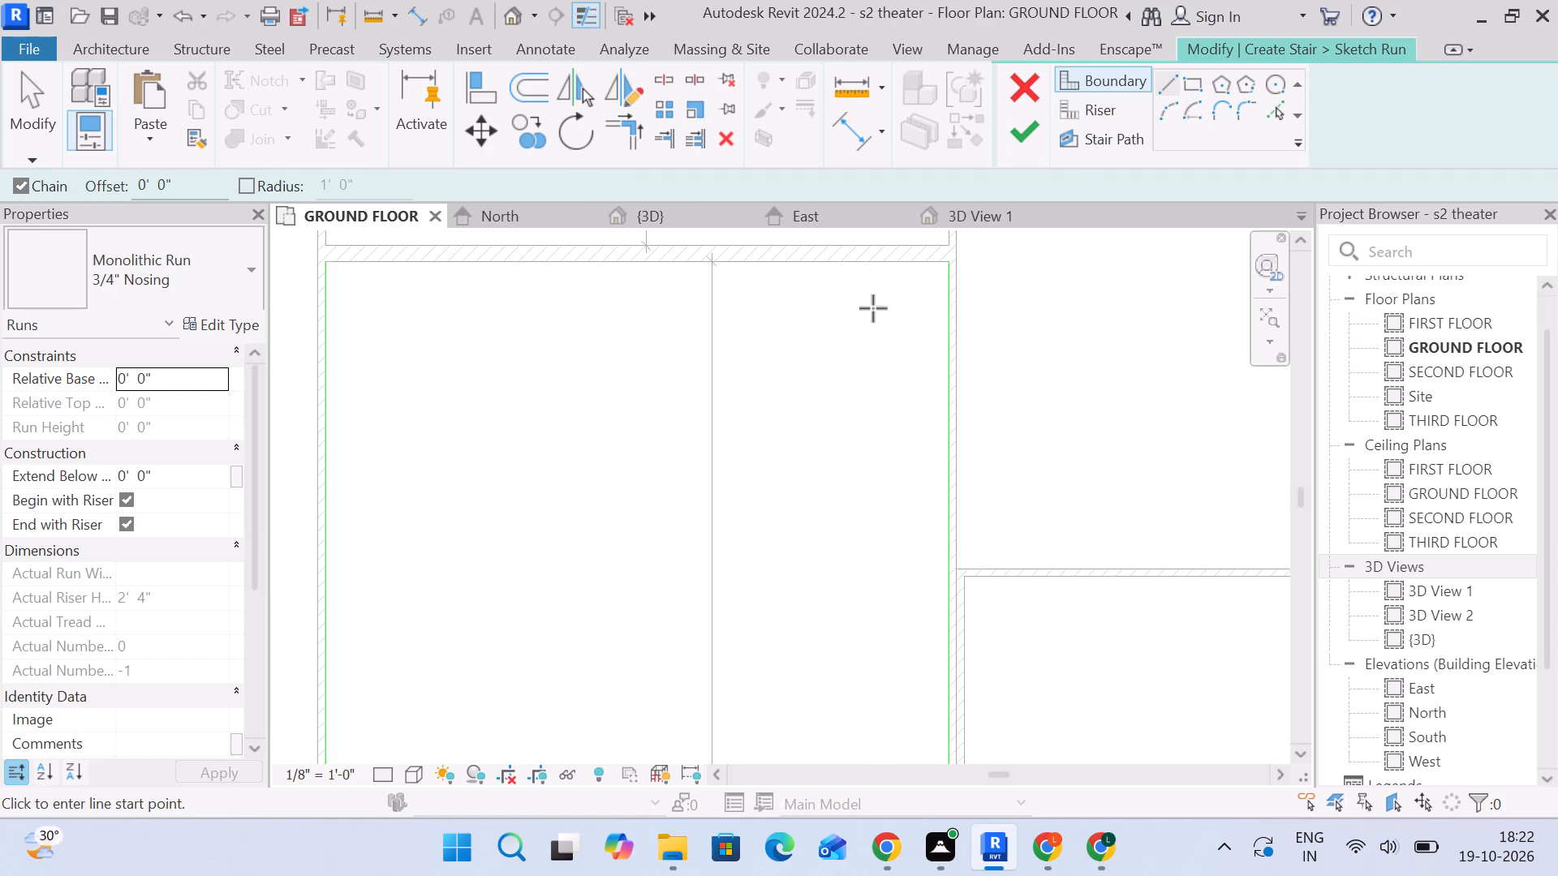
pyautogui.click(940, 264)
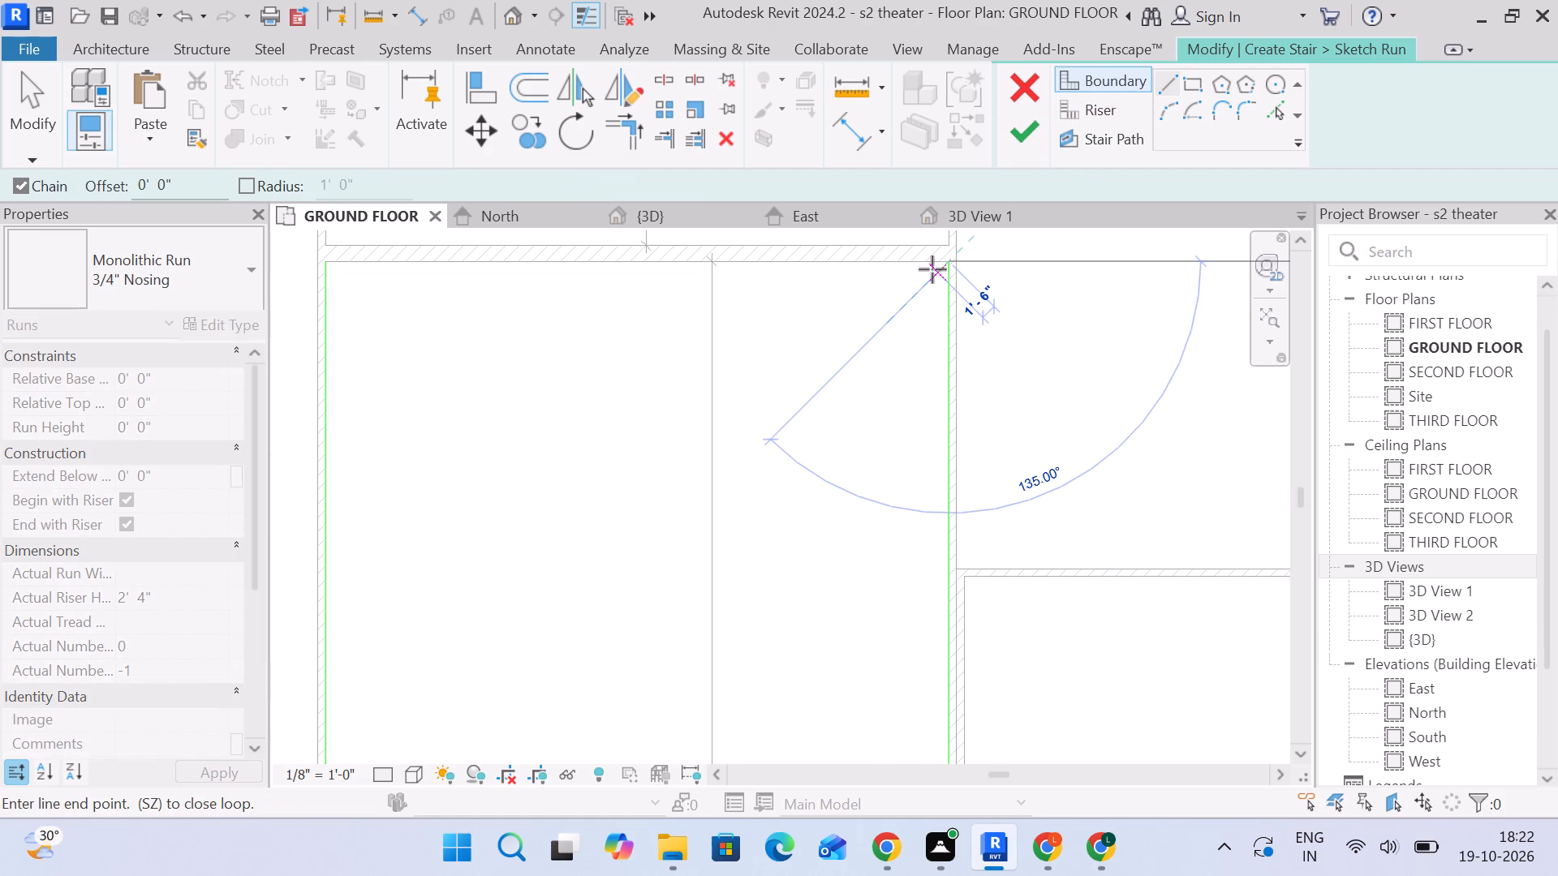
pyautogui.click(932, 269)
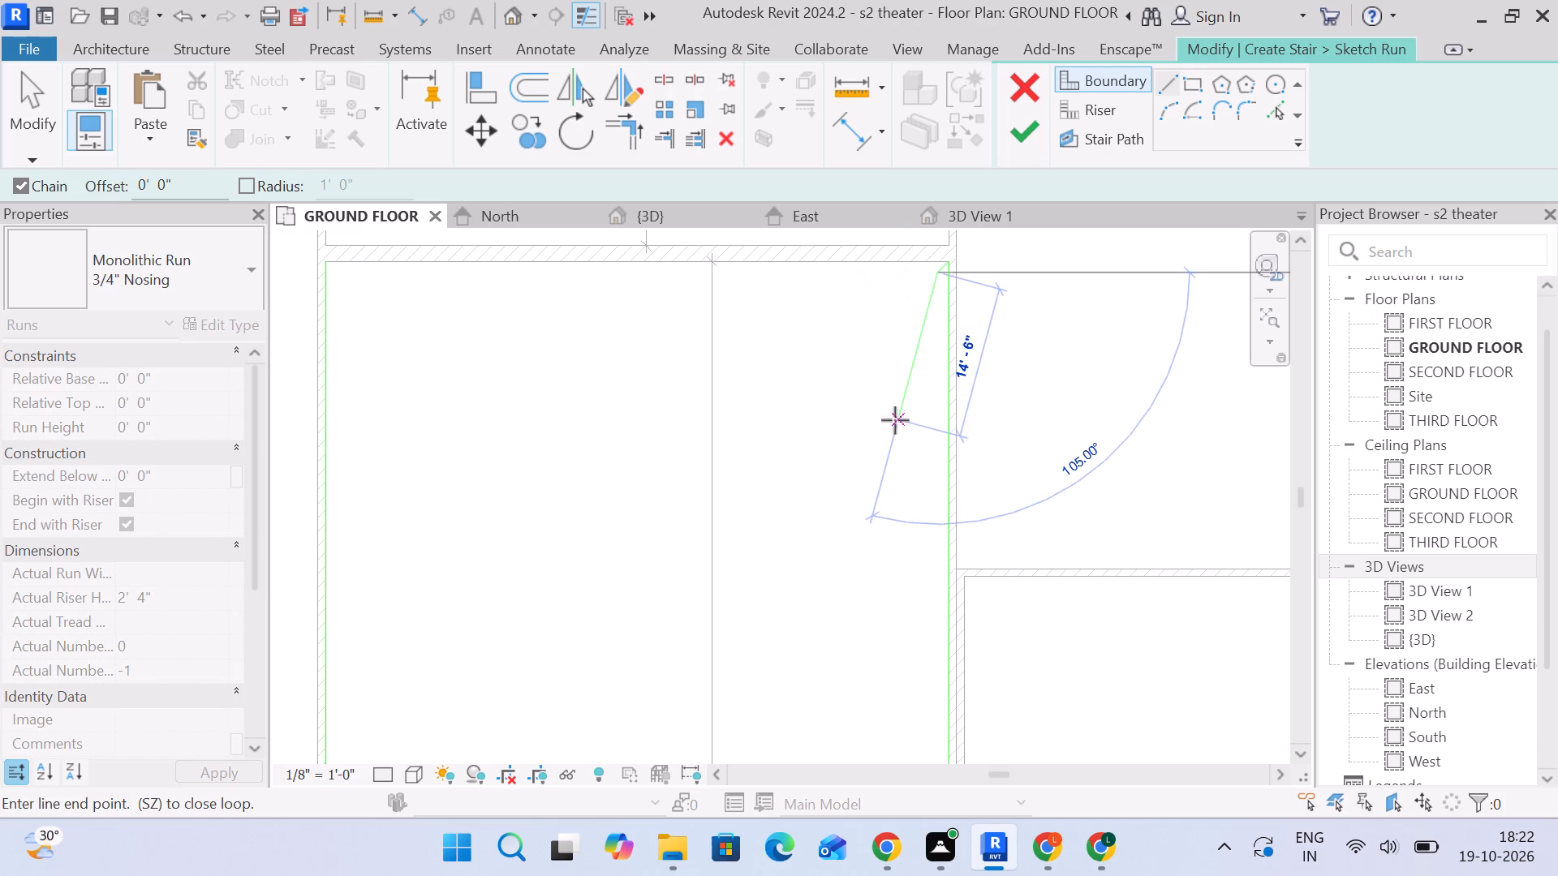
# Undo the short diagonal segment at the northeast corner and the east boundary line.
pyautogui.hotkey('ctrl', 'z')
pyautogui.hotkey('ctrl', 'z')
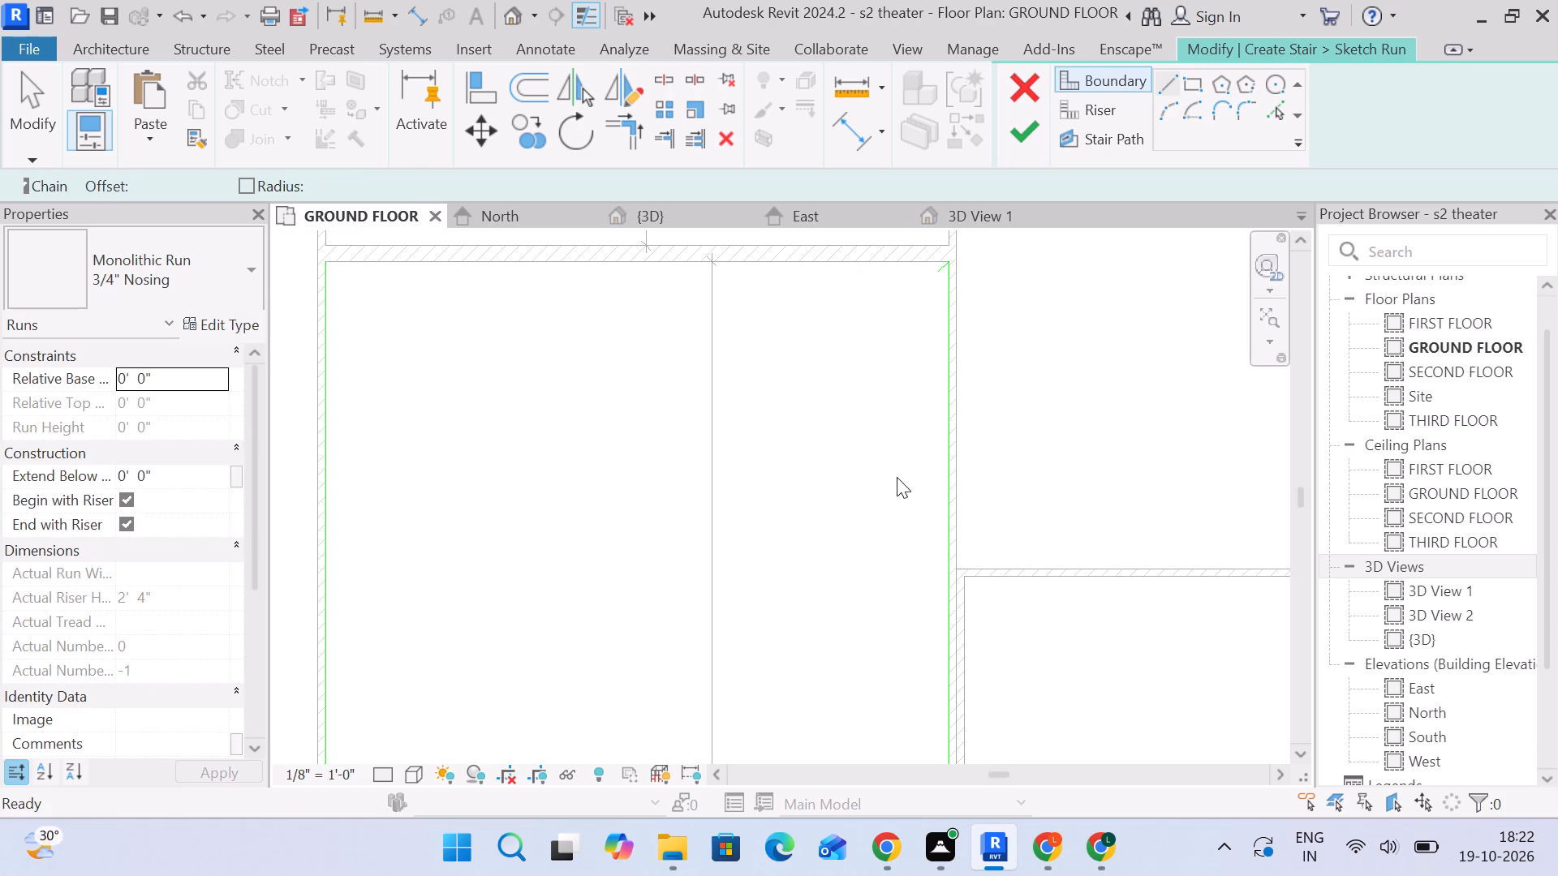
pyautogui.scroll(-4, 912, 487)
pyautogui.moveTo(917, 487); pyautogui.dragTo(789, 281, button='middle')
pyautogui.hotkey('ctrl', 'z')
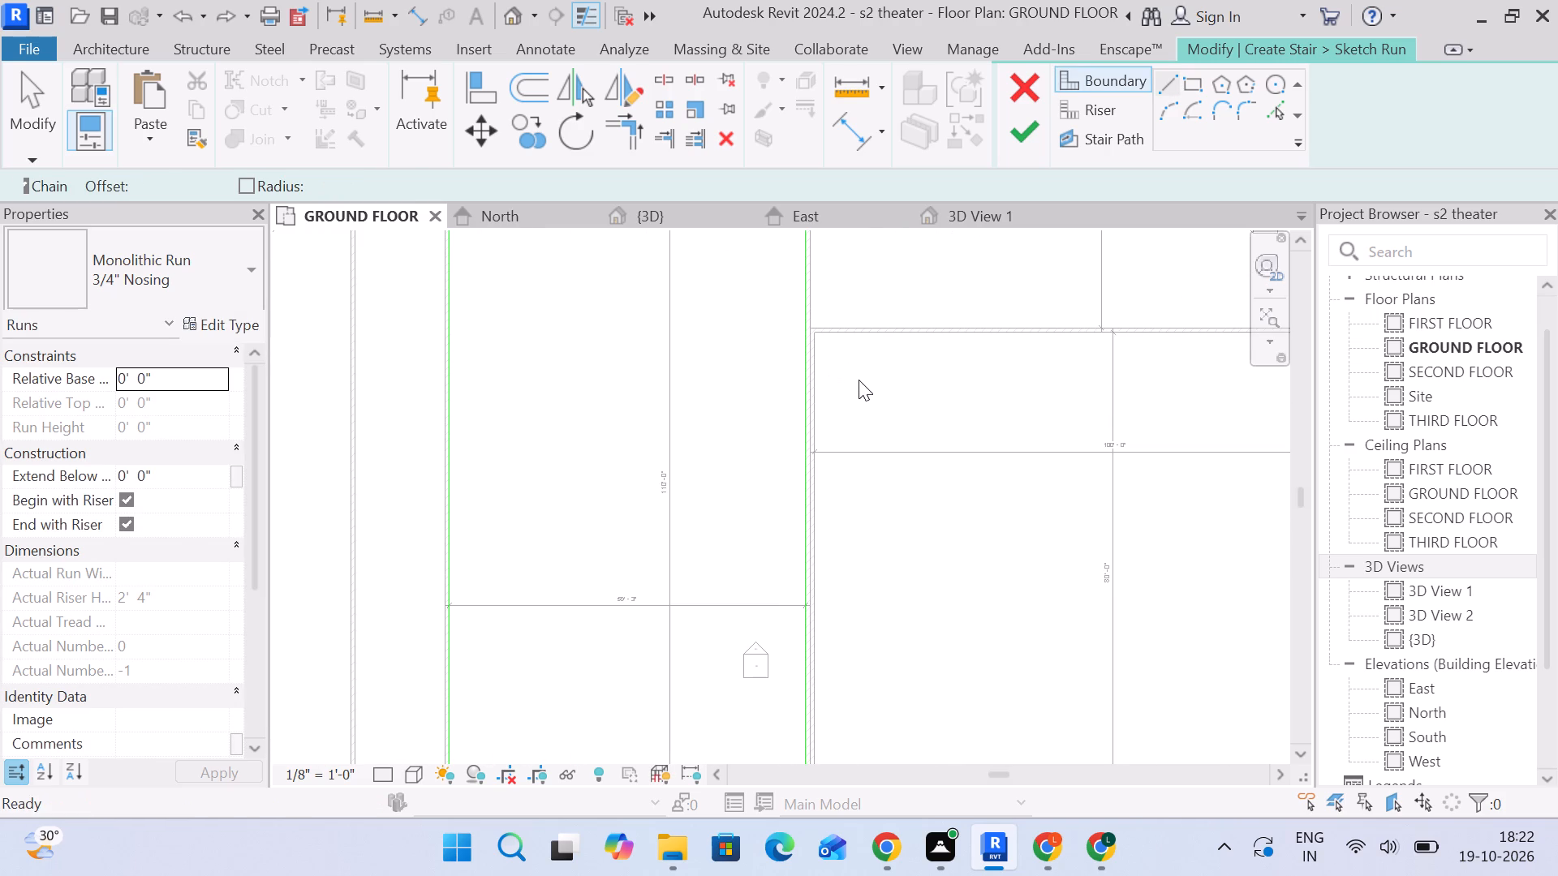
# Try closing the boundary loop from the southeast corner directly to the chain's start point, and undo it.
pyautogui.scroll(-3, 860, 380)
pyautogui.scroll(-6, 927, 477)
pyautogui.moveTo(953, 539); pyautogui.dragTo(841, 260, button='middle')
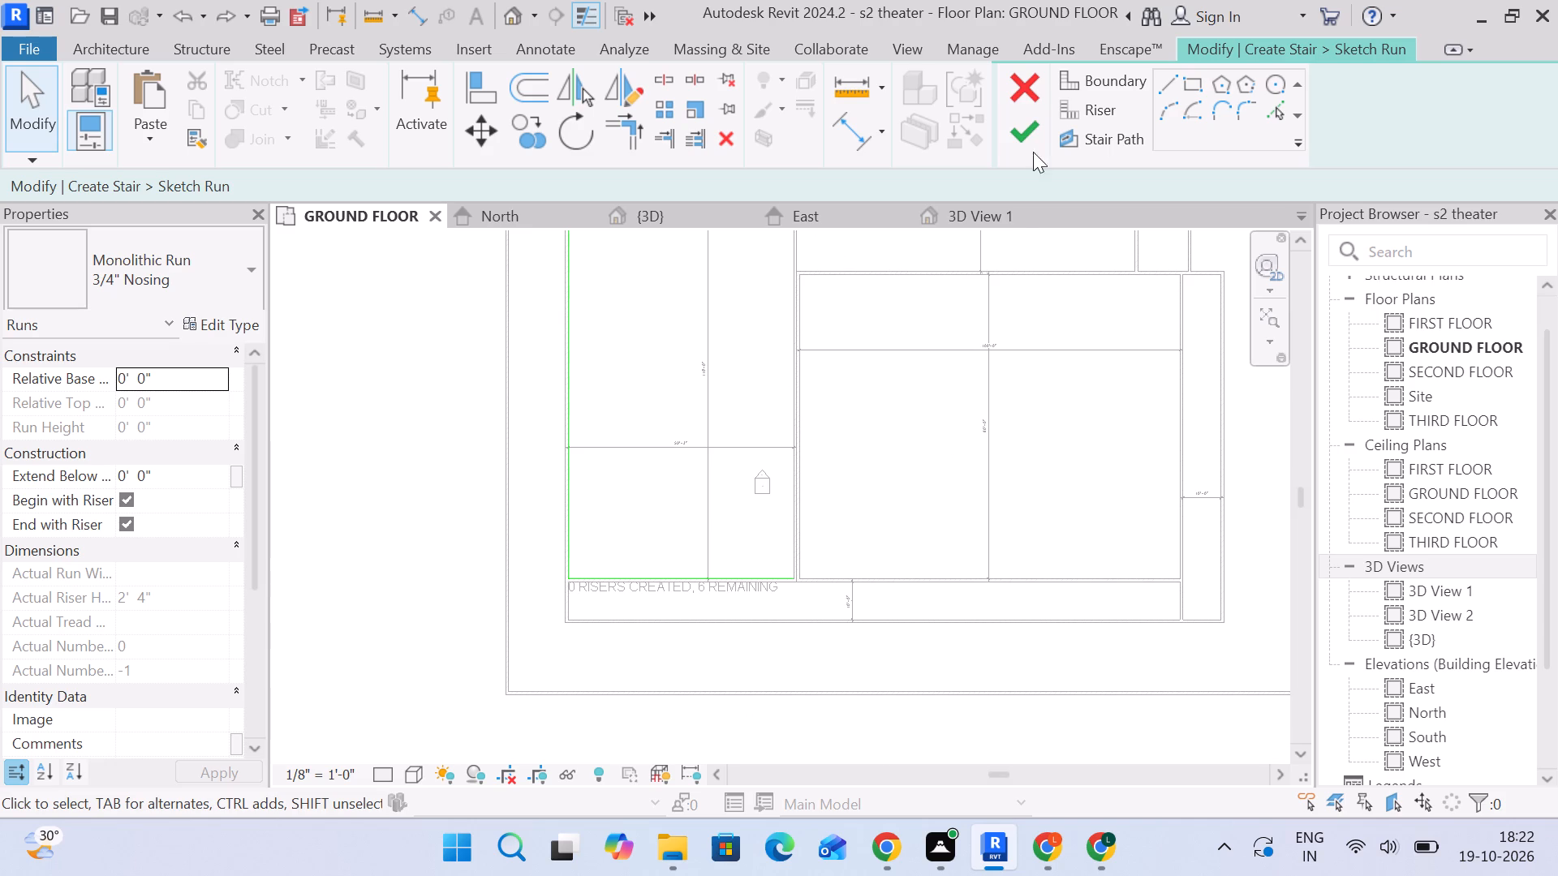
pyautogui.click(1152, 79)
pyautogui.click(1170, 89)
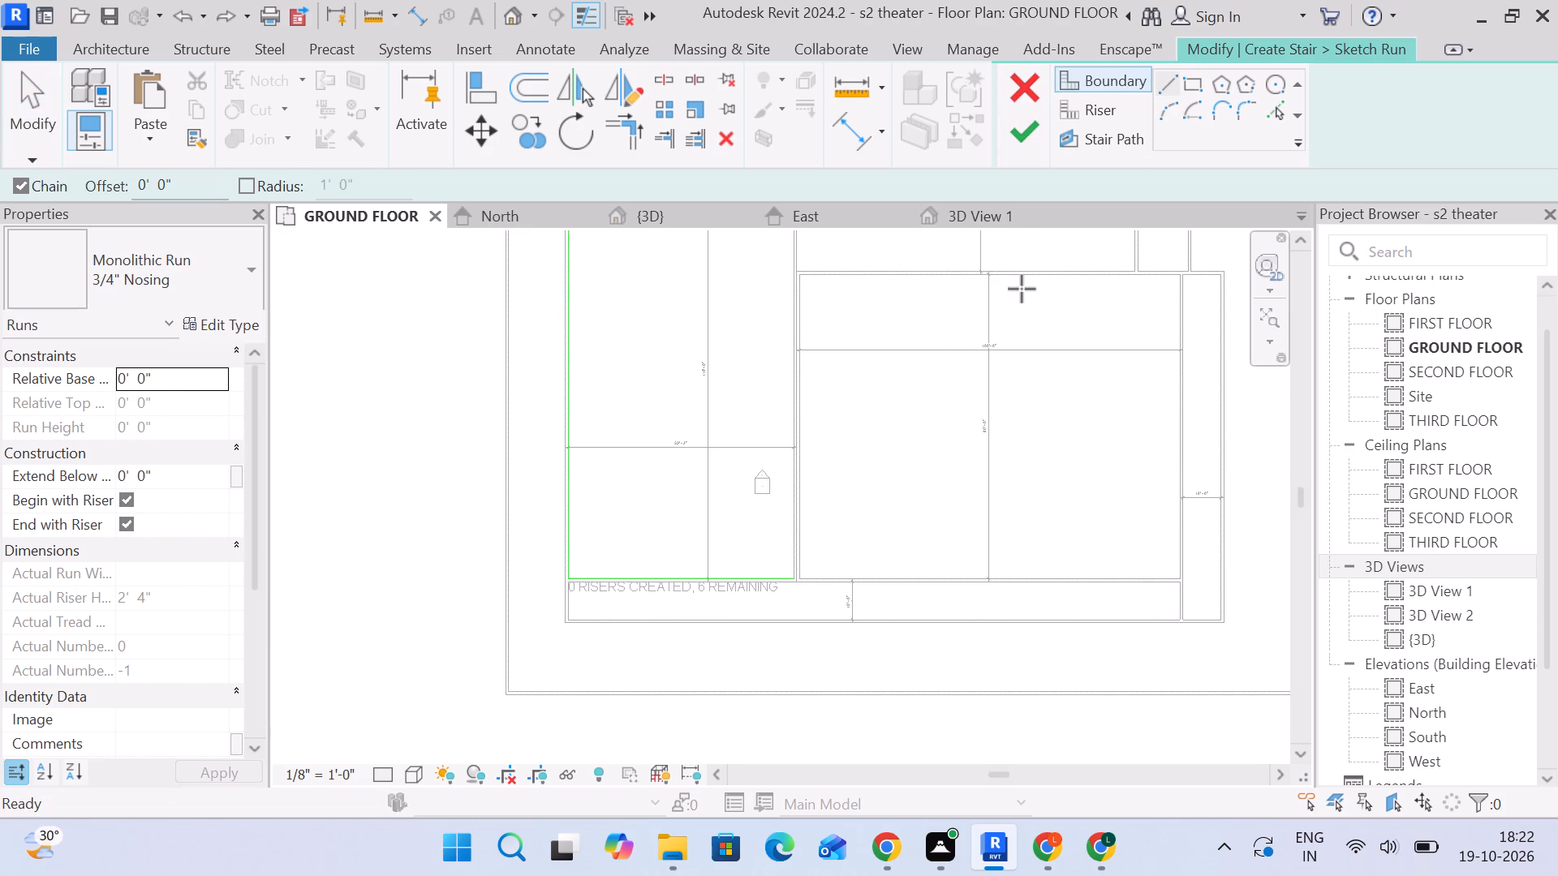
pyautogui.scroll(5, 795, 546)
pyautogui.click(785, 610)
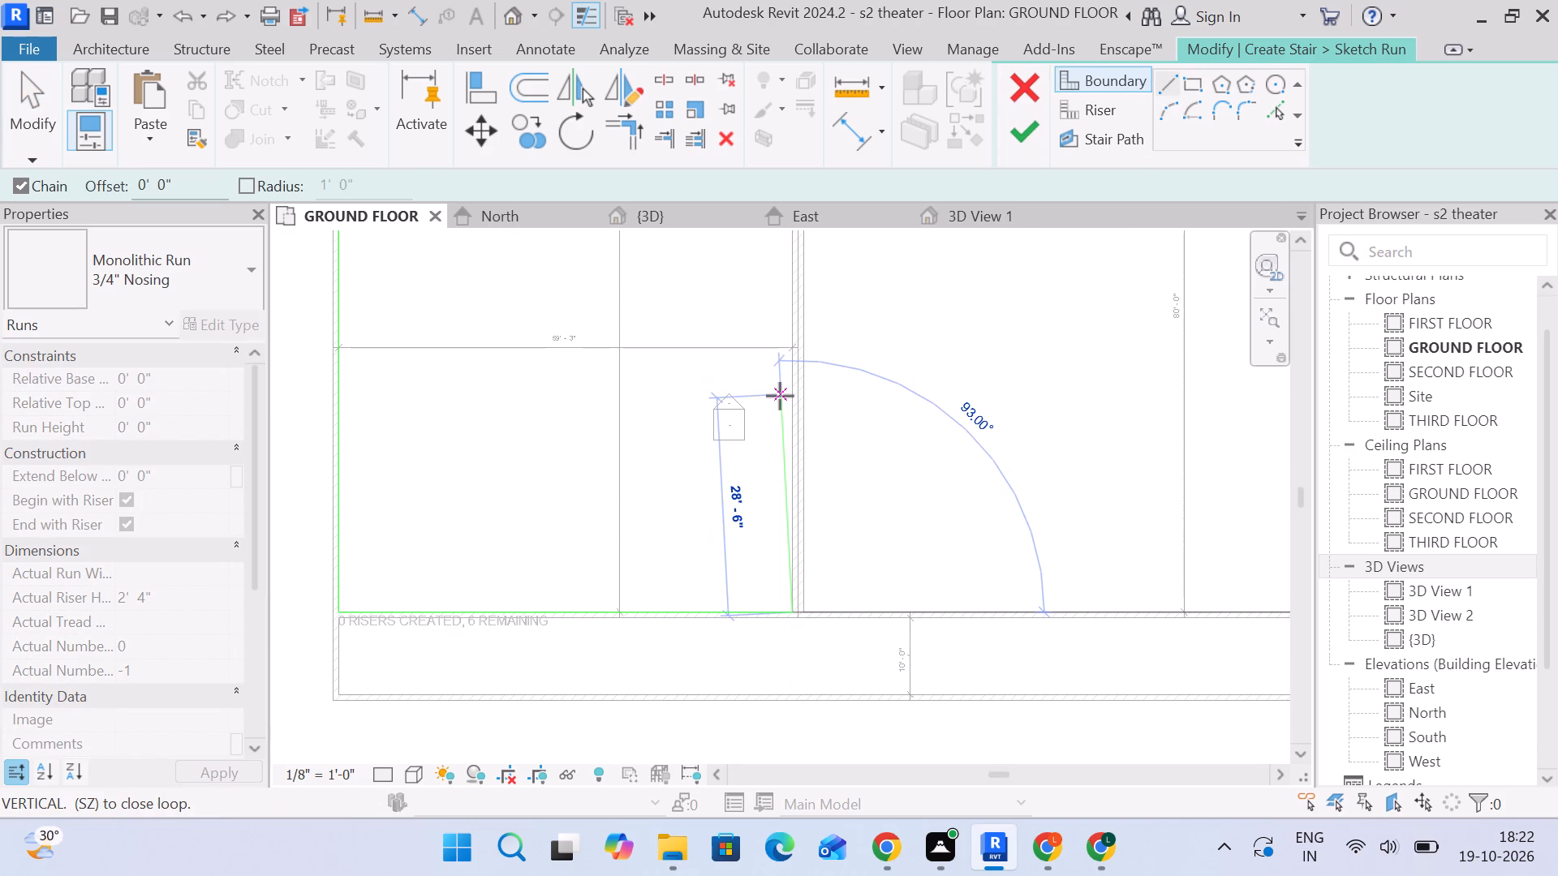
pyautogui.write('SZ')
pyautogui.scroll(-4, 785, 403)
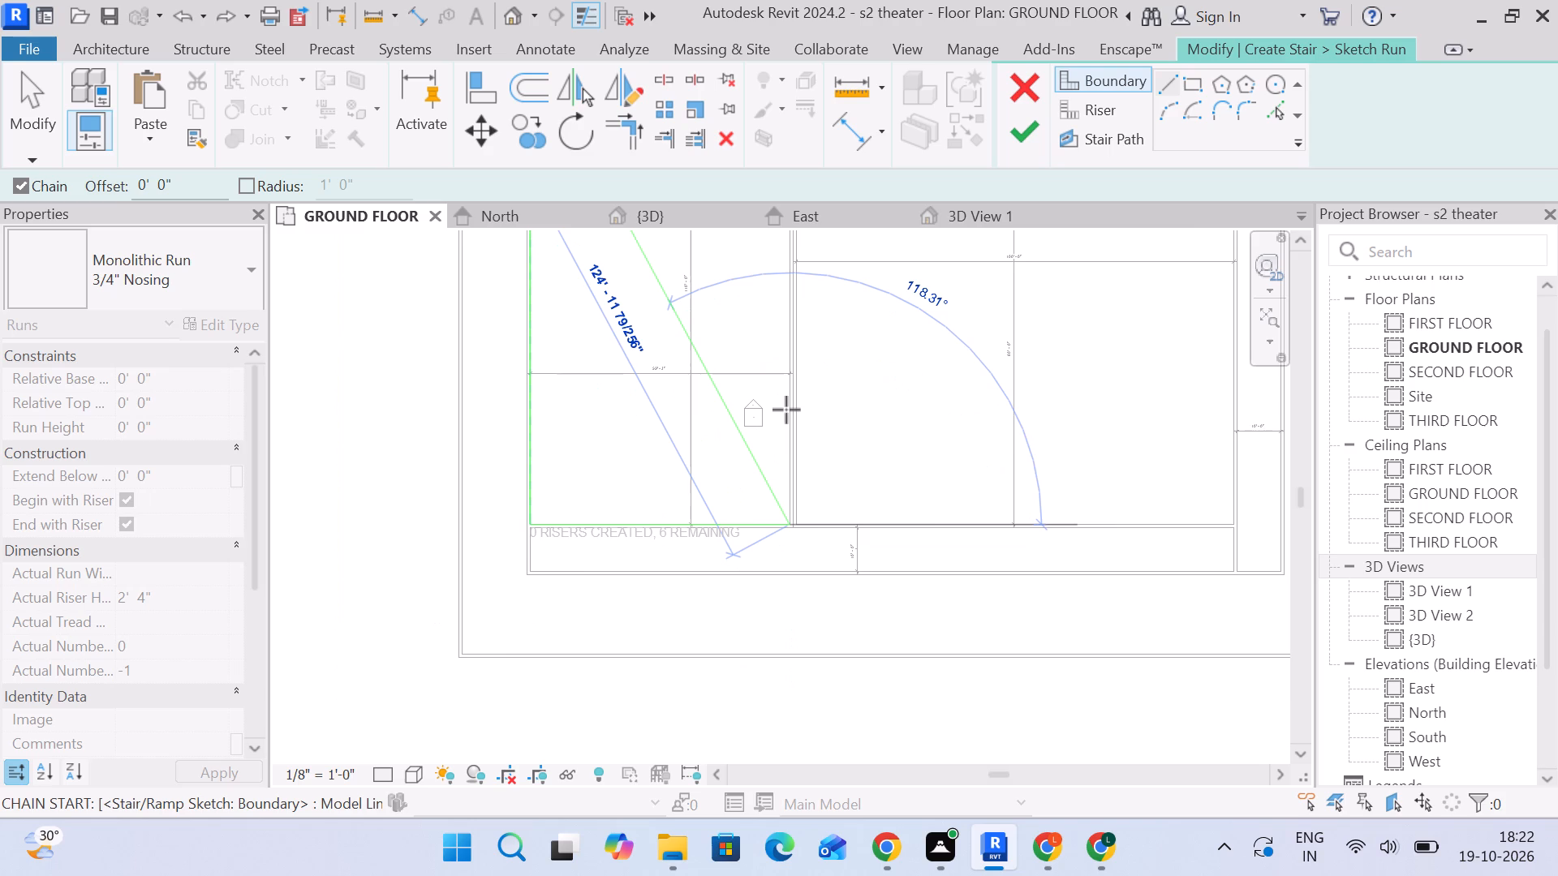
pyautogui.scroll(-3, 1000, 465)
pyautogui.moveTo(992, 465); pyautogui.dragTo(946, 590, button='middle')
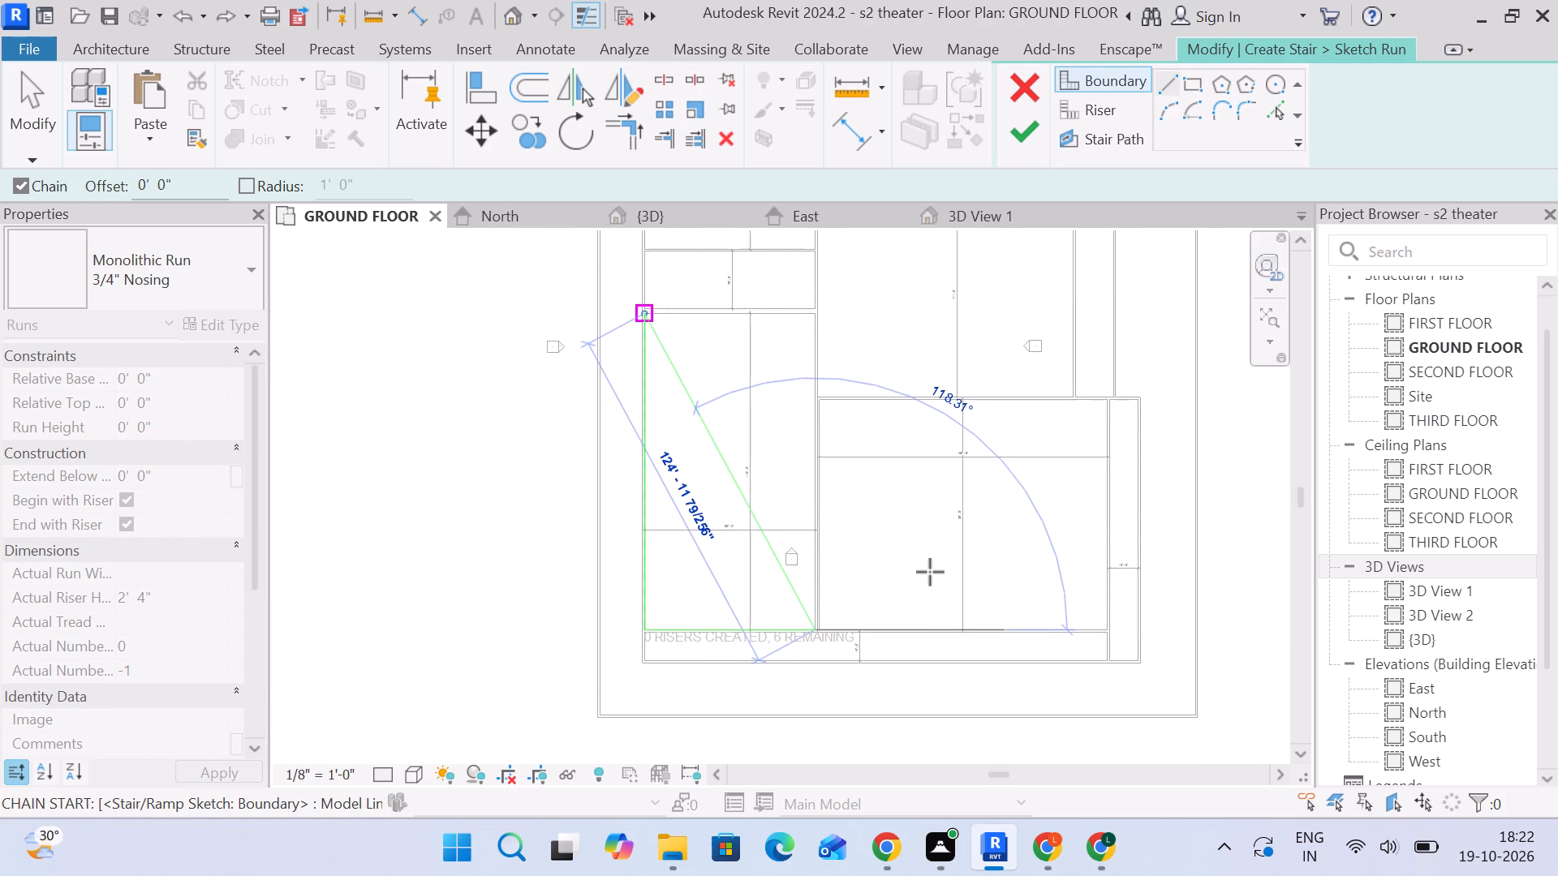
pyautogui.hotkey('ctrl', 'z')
# Draw the run boundary along the east wall face from the room's southeast corner to its northeast corner.
pyautogui.scroll(9, 803, 611)
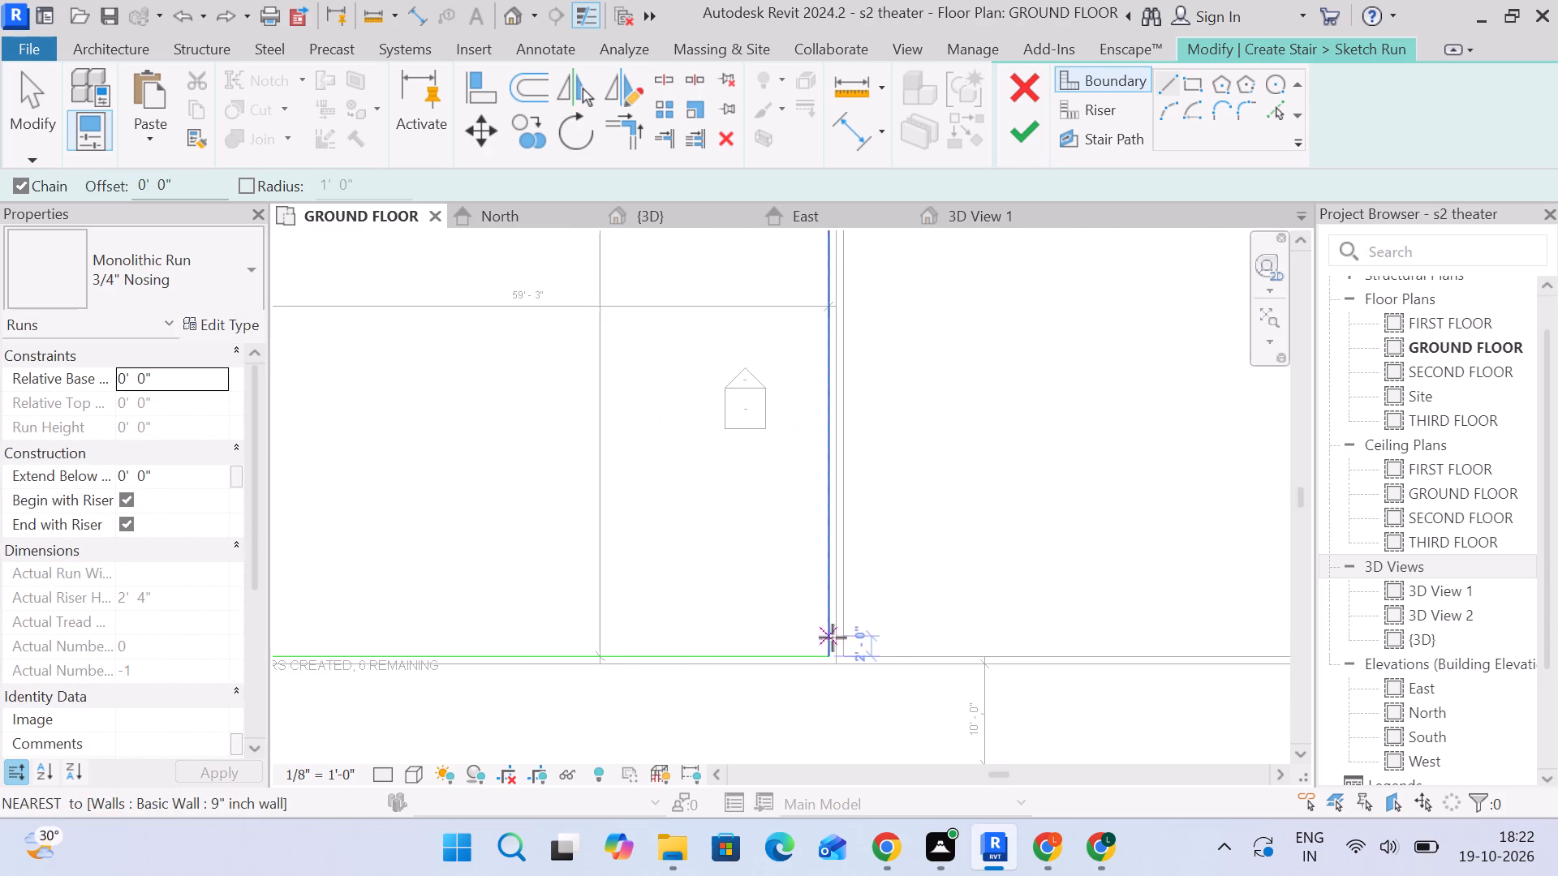
pyautogui.click(825, 659)
pyautogui.scroll(-5, 799, 425)
pyautogui.moveTo(798, 425); pyautogui.dragTo(807, 609, button='middle')
pyautogui.scroll(1, 807, 610)
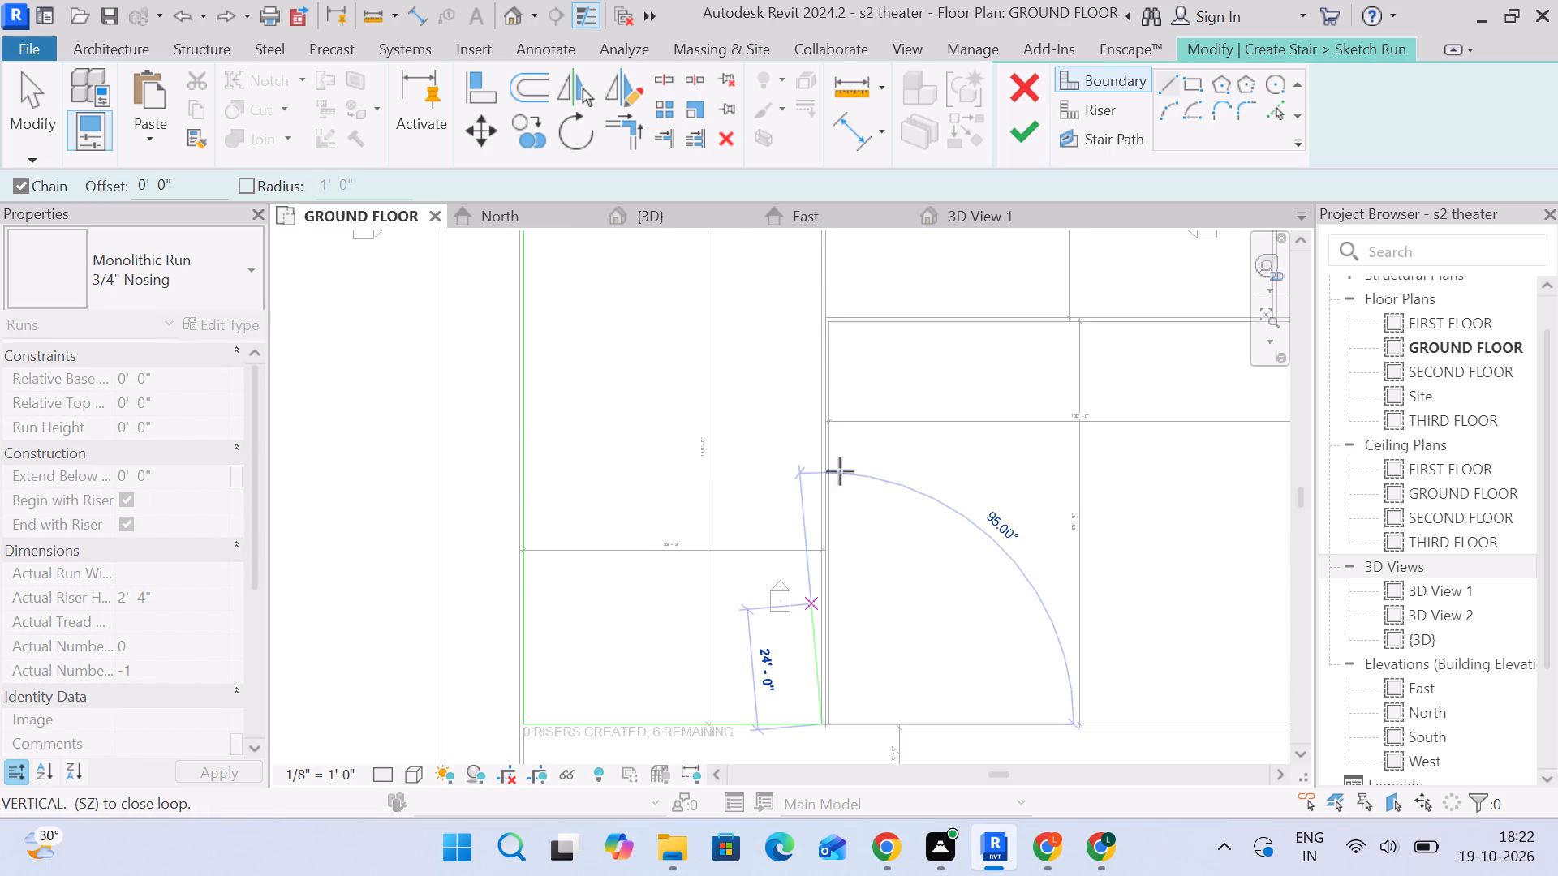
pyautogui.moveTo(846, 267); pyautogui.dragTo(842, 588, button='middle')
pyautogui.scroll(5, 809, 424)
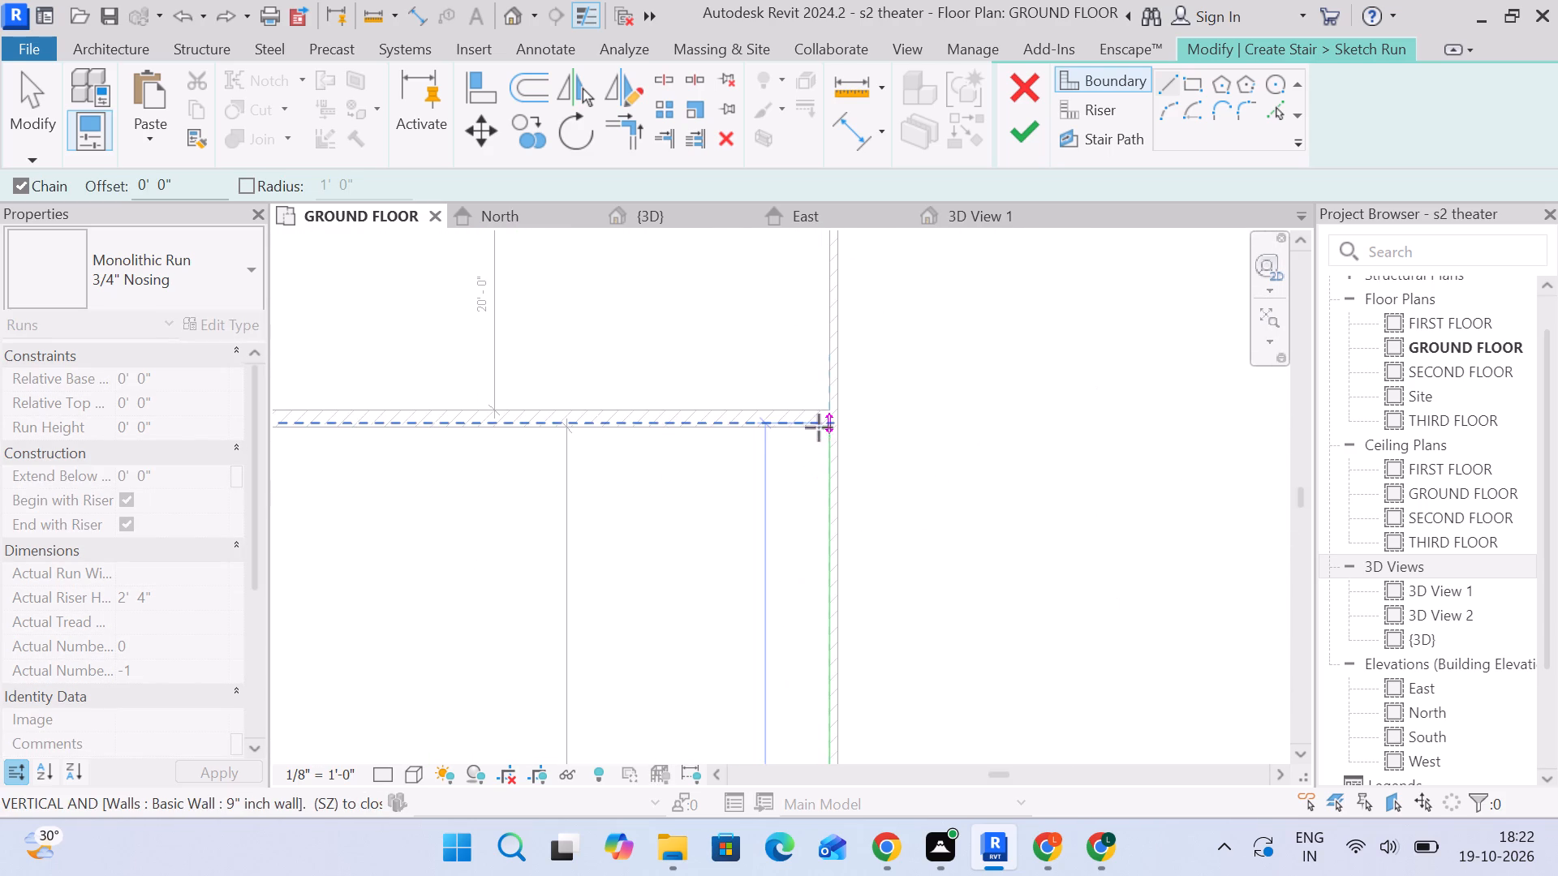
pyautogui.scroll(3, 817, 438)
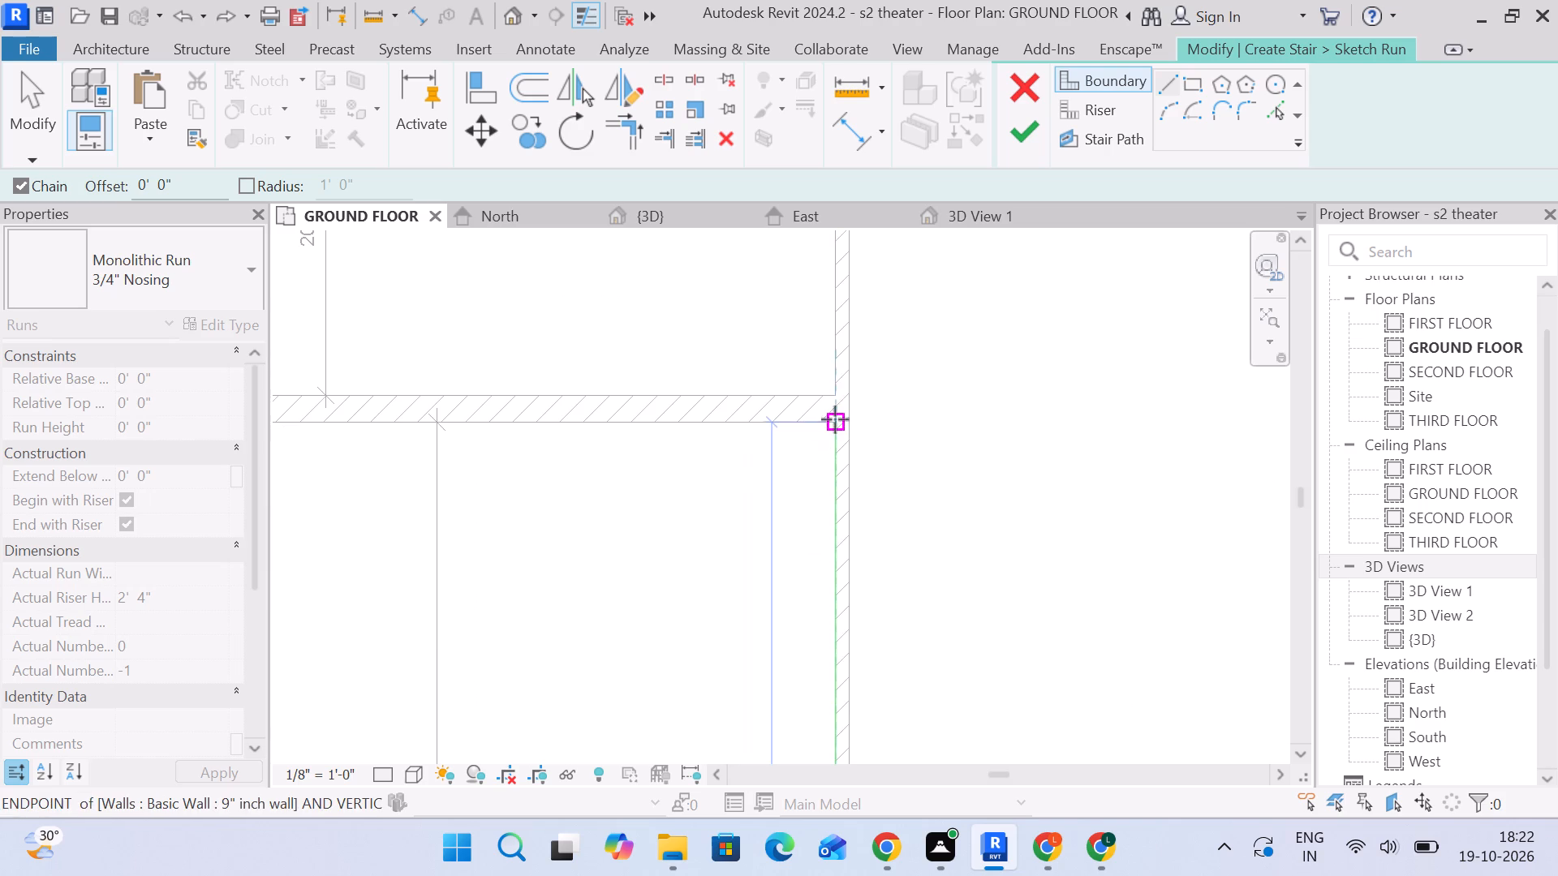
pyautogui.click(835, 419)
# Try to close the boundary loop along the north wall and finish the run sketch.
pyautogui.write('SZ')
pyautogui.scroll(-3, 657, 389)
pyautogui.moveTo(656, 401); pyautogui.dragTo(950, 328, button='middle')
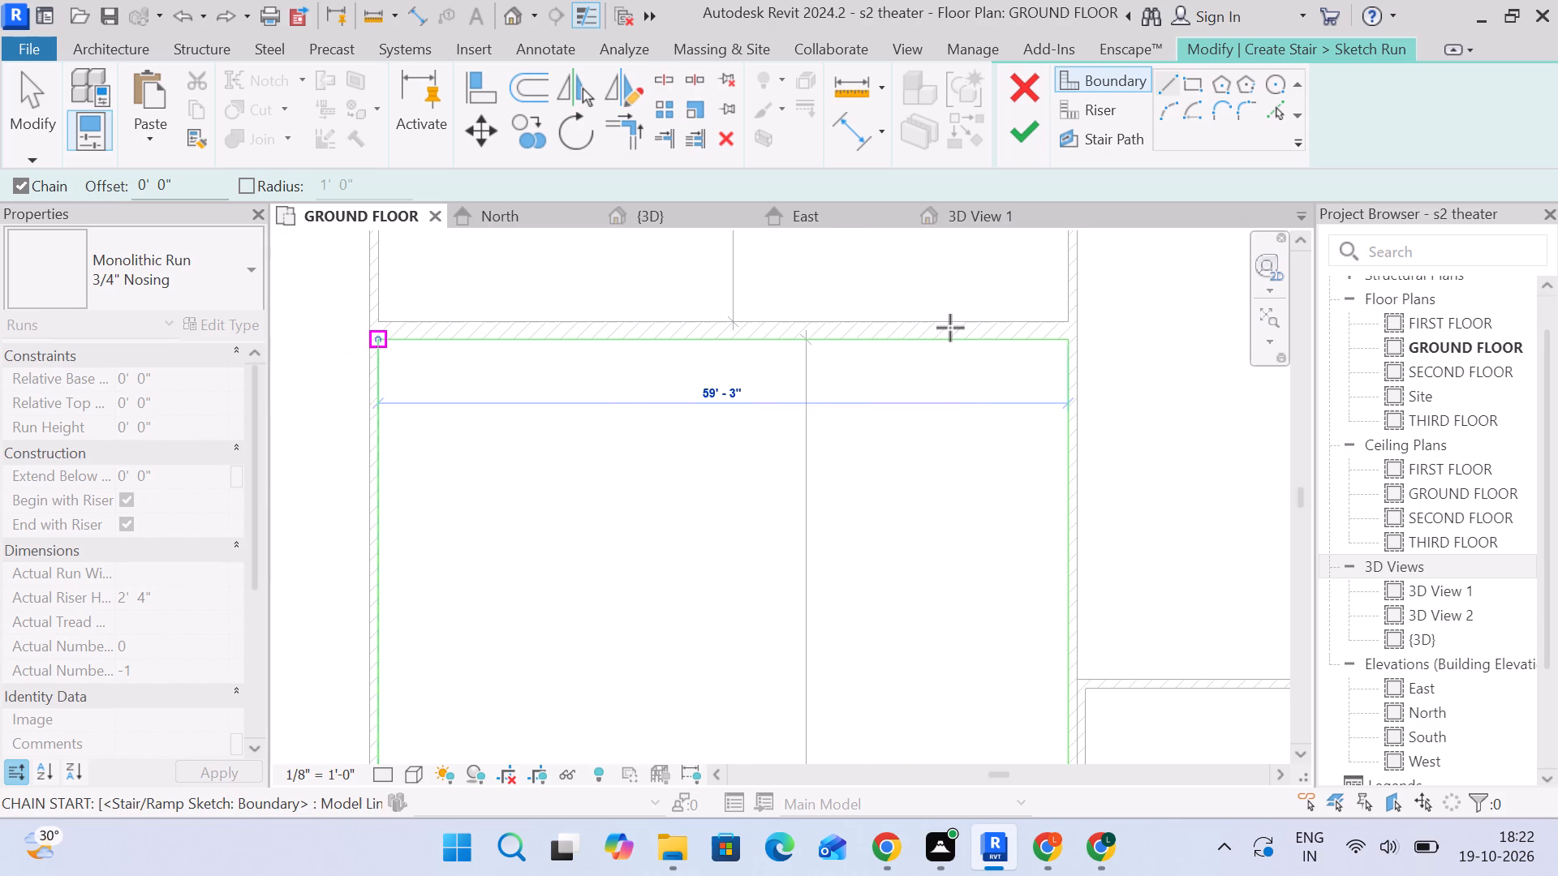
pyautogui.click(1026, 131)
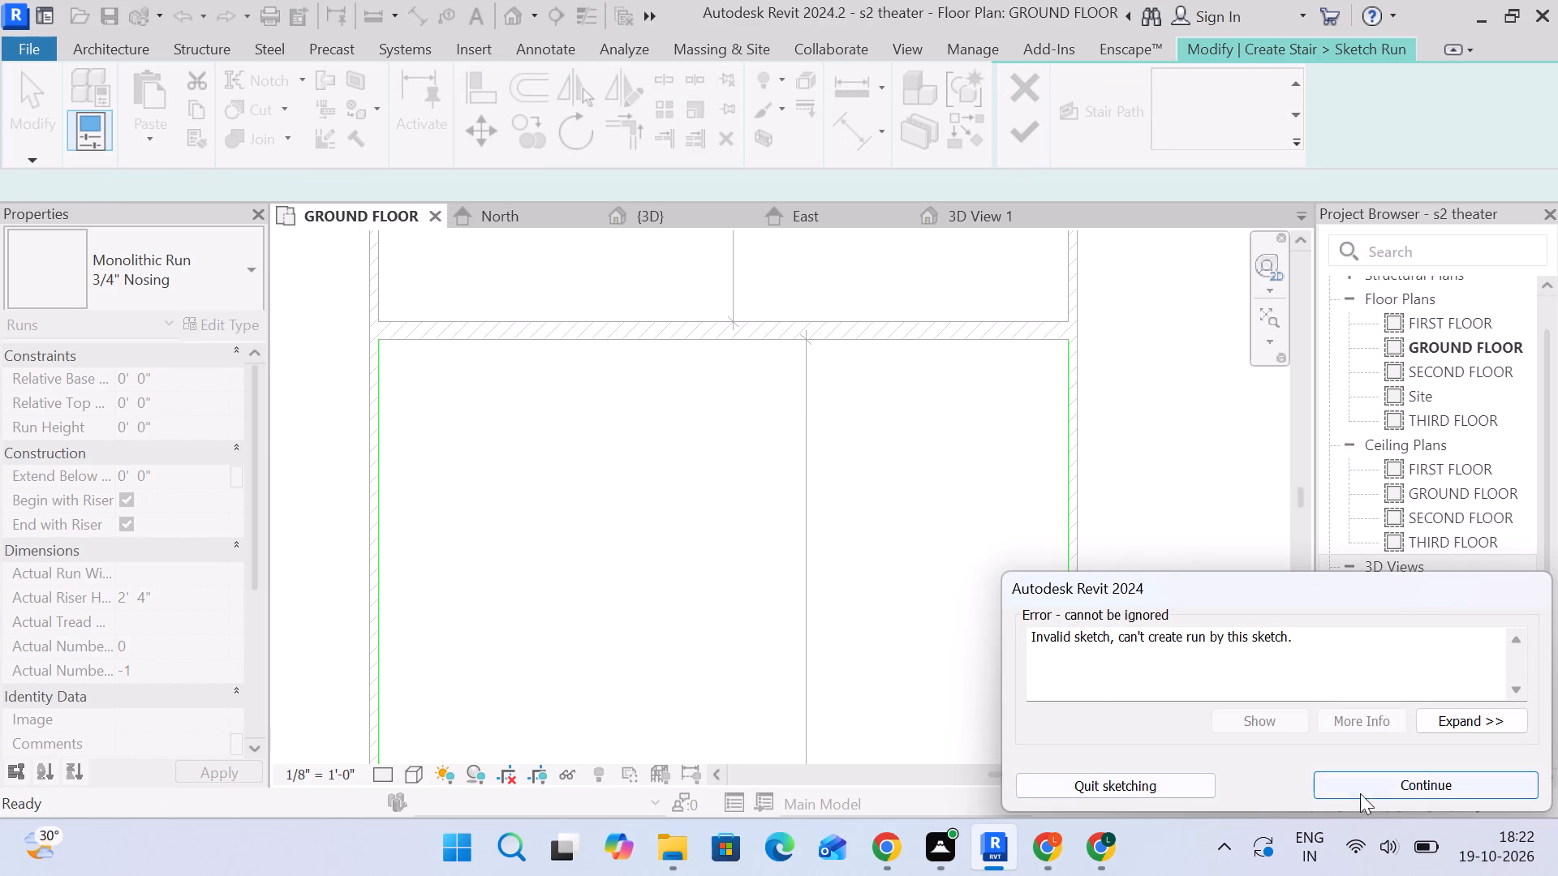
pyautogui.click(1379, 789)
# Draw the north boundary line, about 59'-3" long, from the room's northeast corner to its northwest corner.
pyautogui.click(1065, 343)
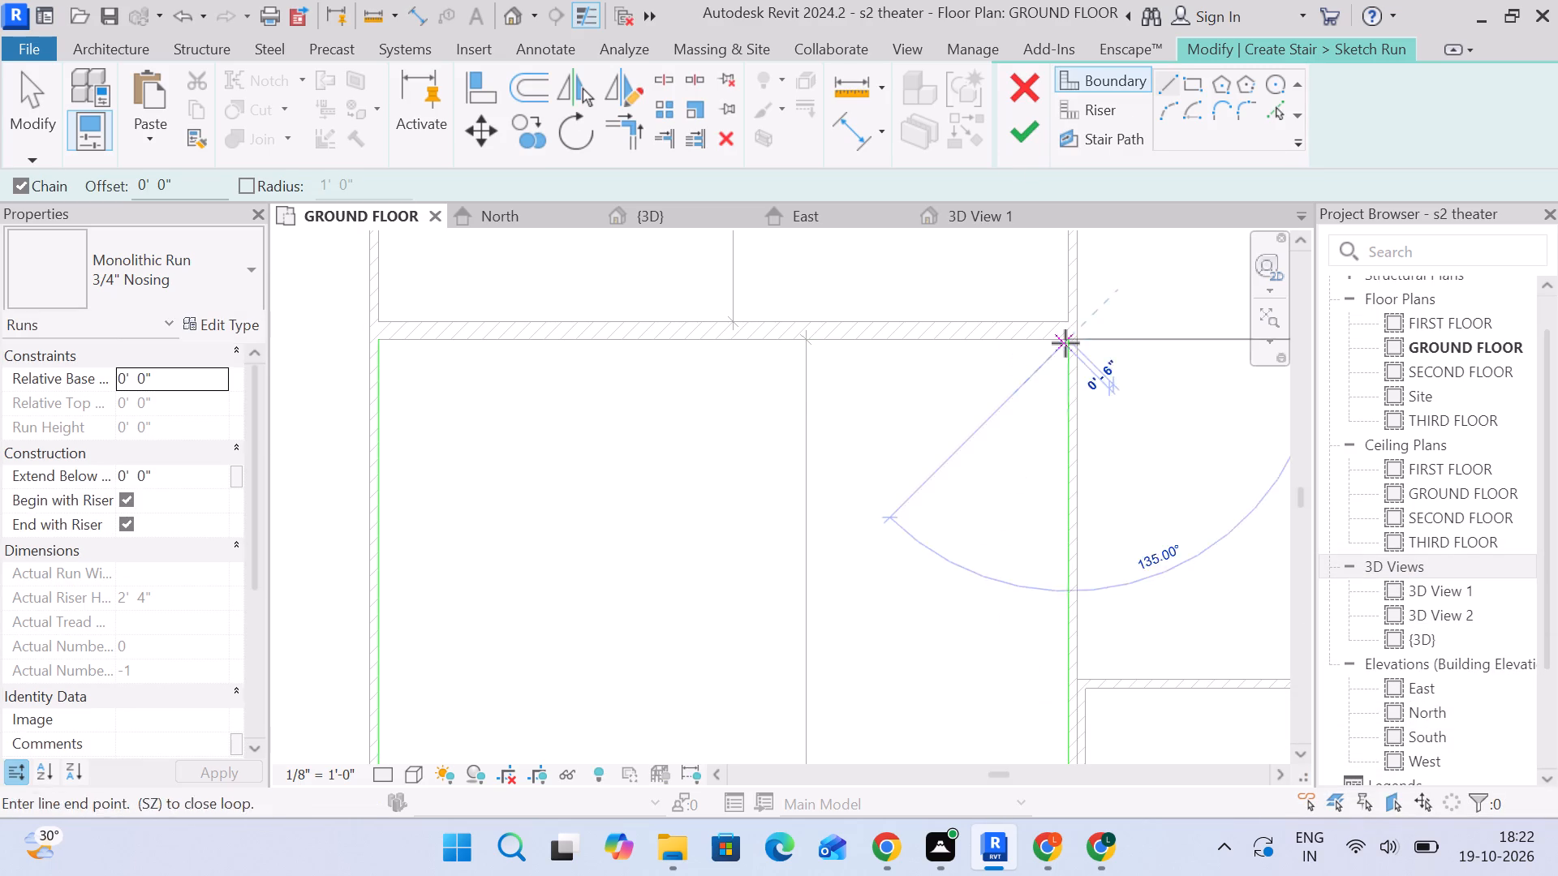
pyautogui.click(380, 341)
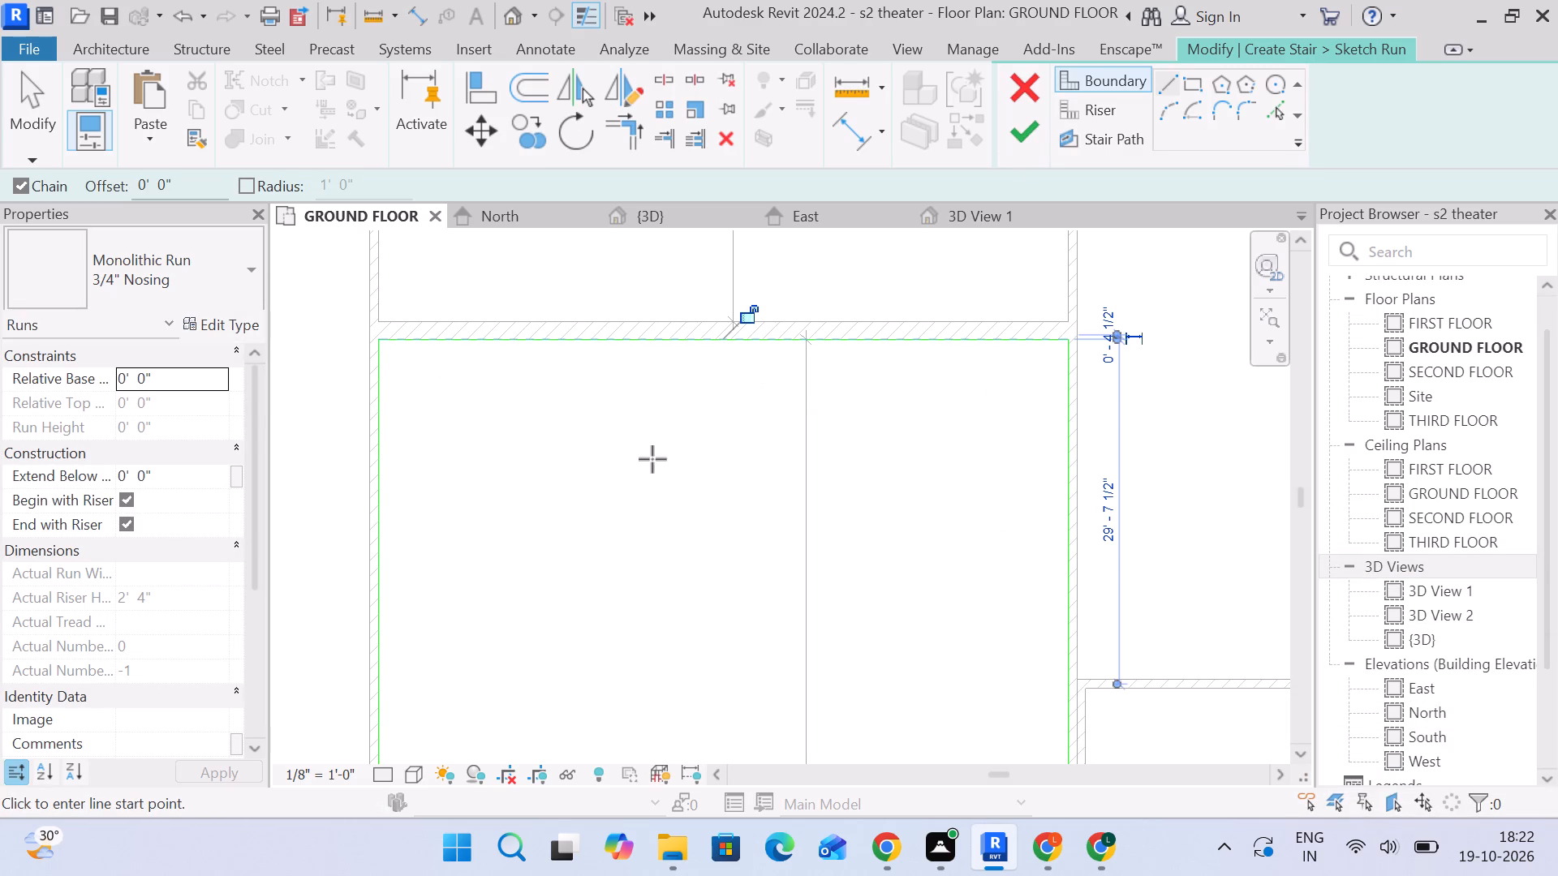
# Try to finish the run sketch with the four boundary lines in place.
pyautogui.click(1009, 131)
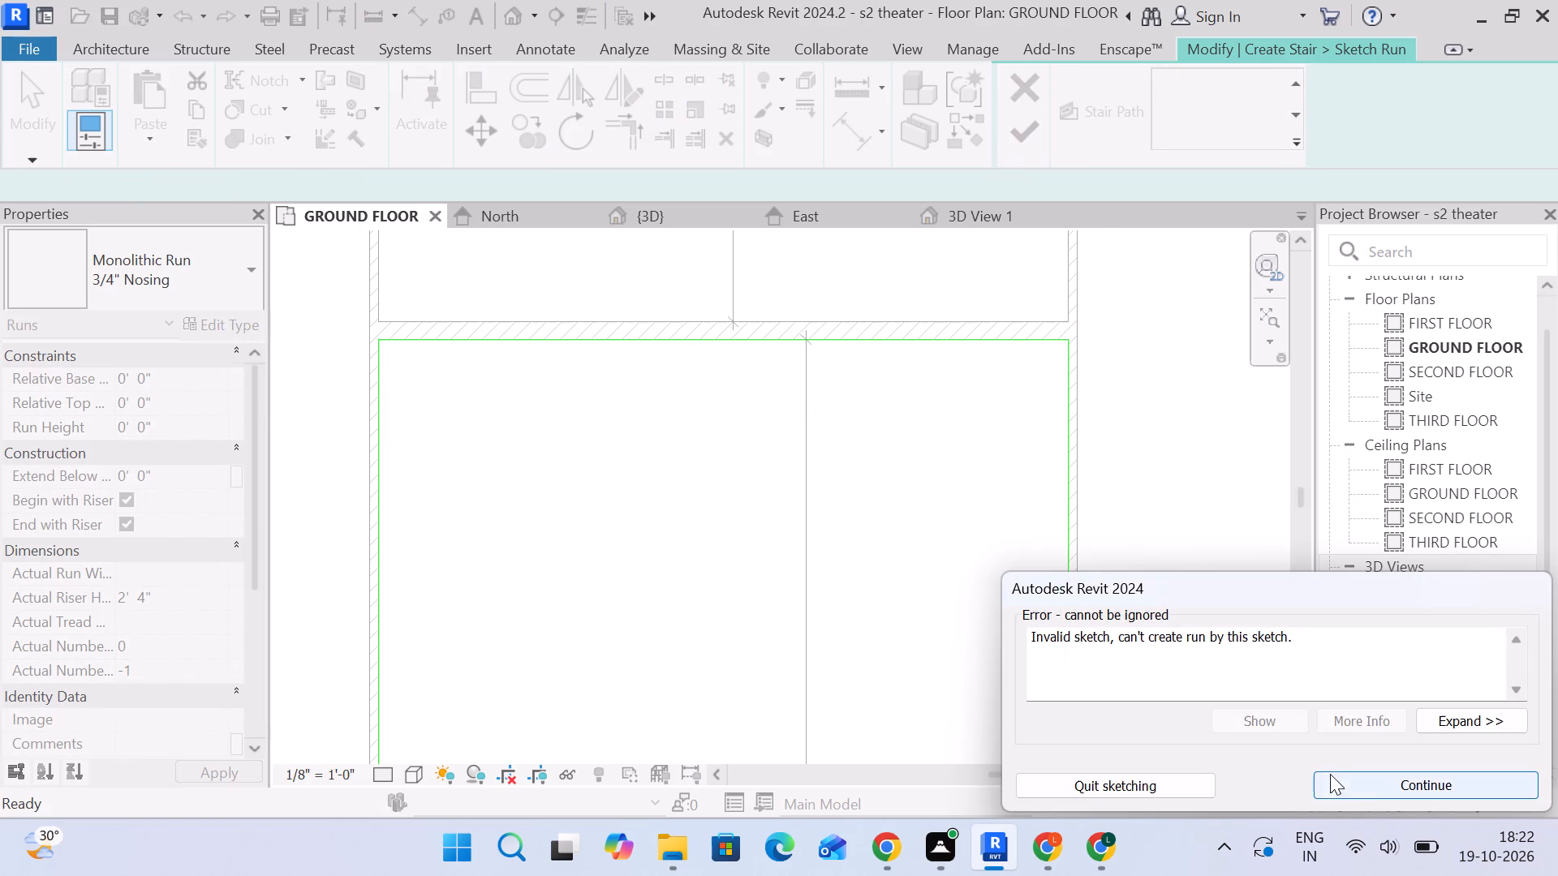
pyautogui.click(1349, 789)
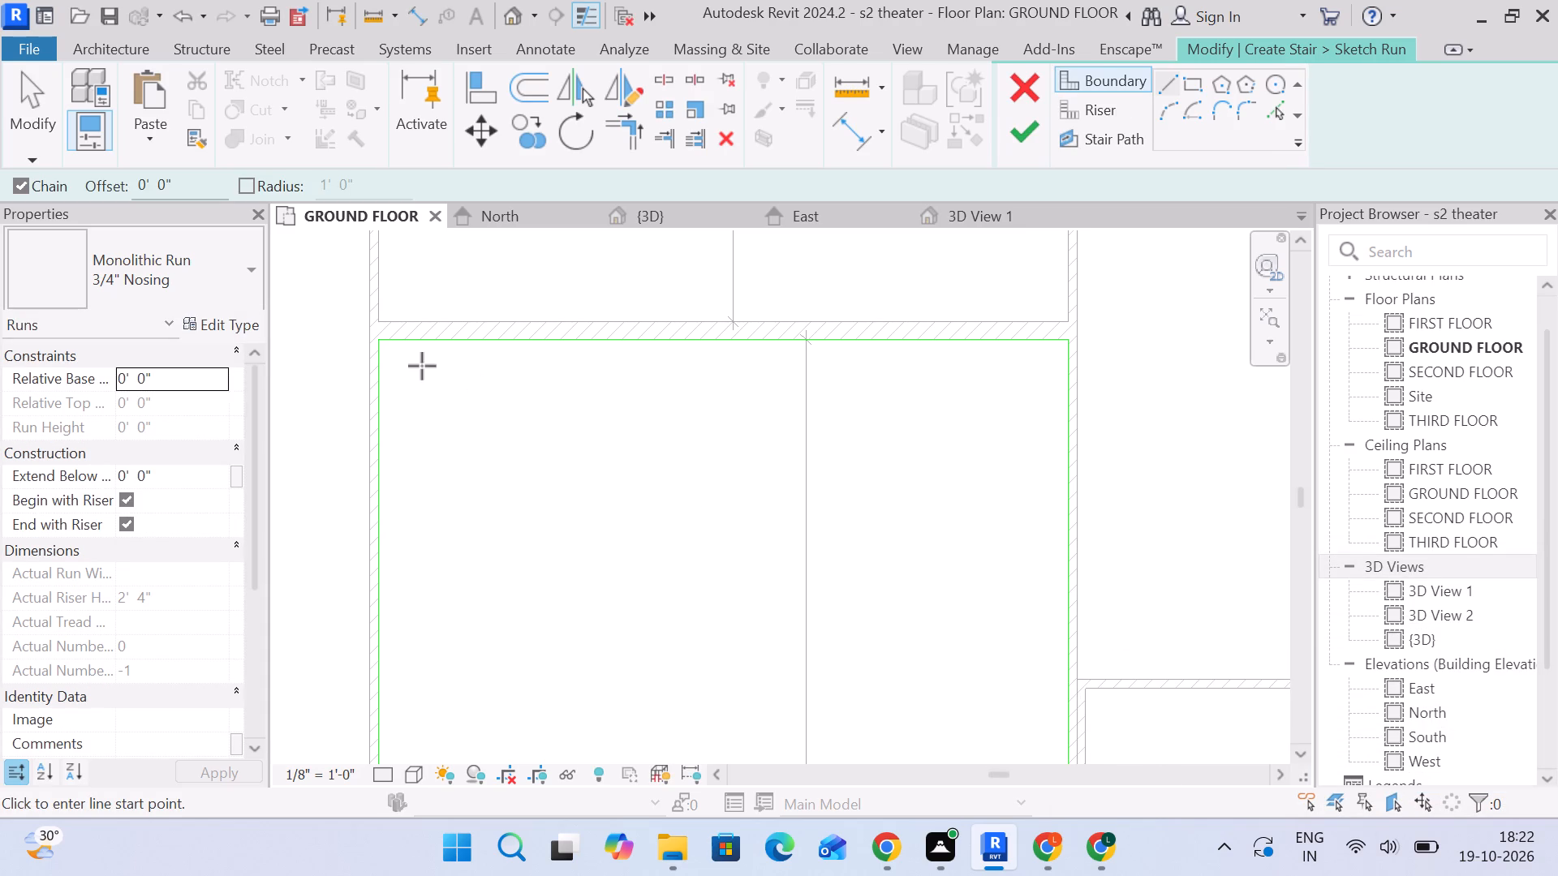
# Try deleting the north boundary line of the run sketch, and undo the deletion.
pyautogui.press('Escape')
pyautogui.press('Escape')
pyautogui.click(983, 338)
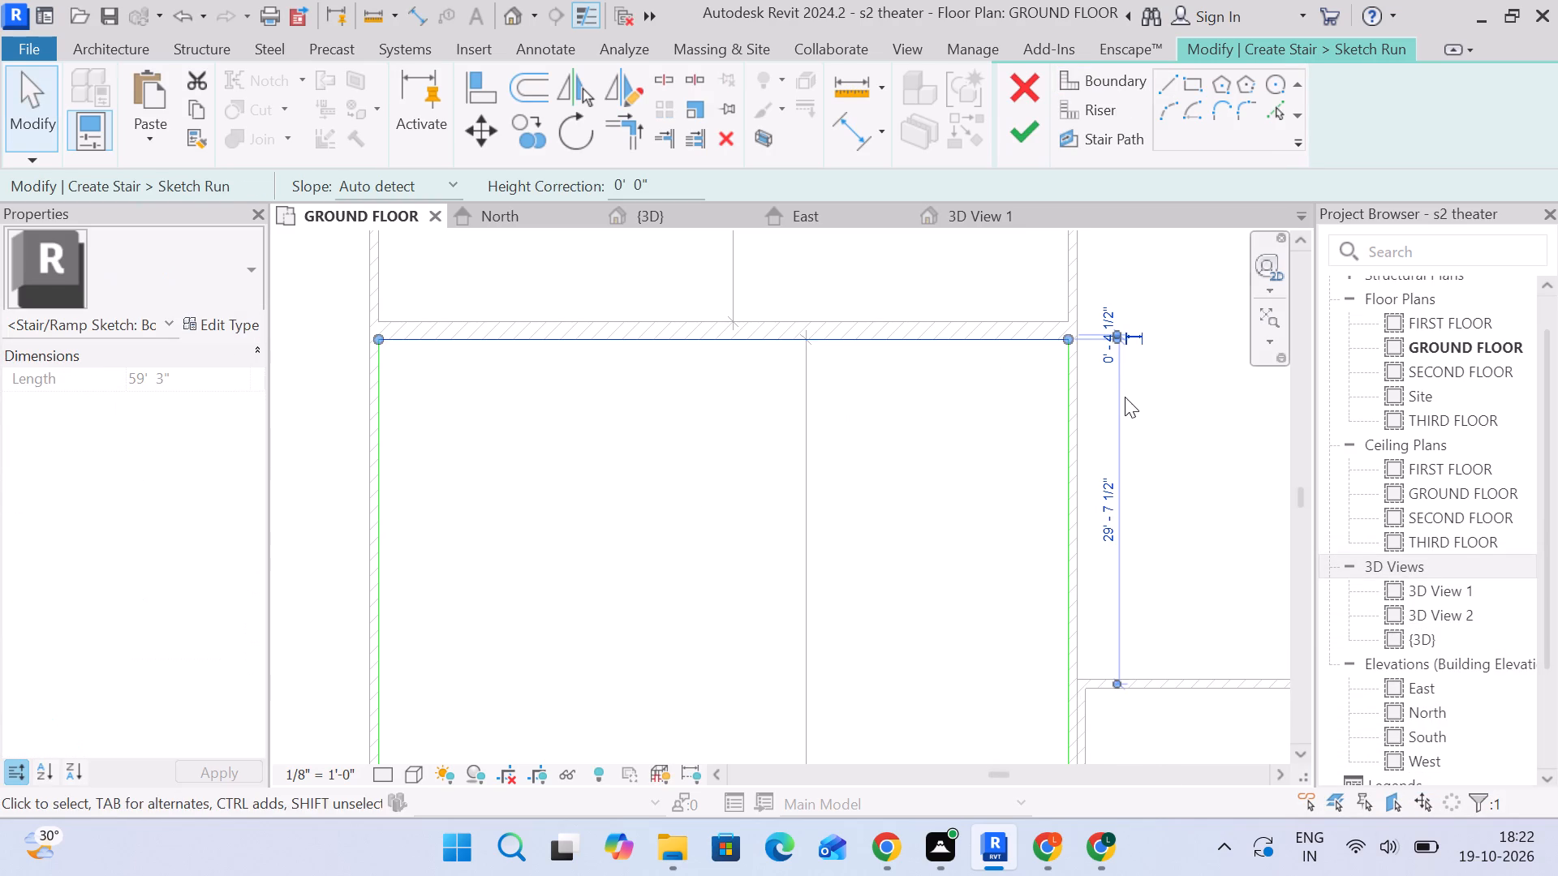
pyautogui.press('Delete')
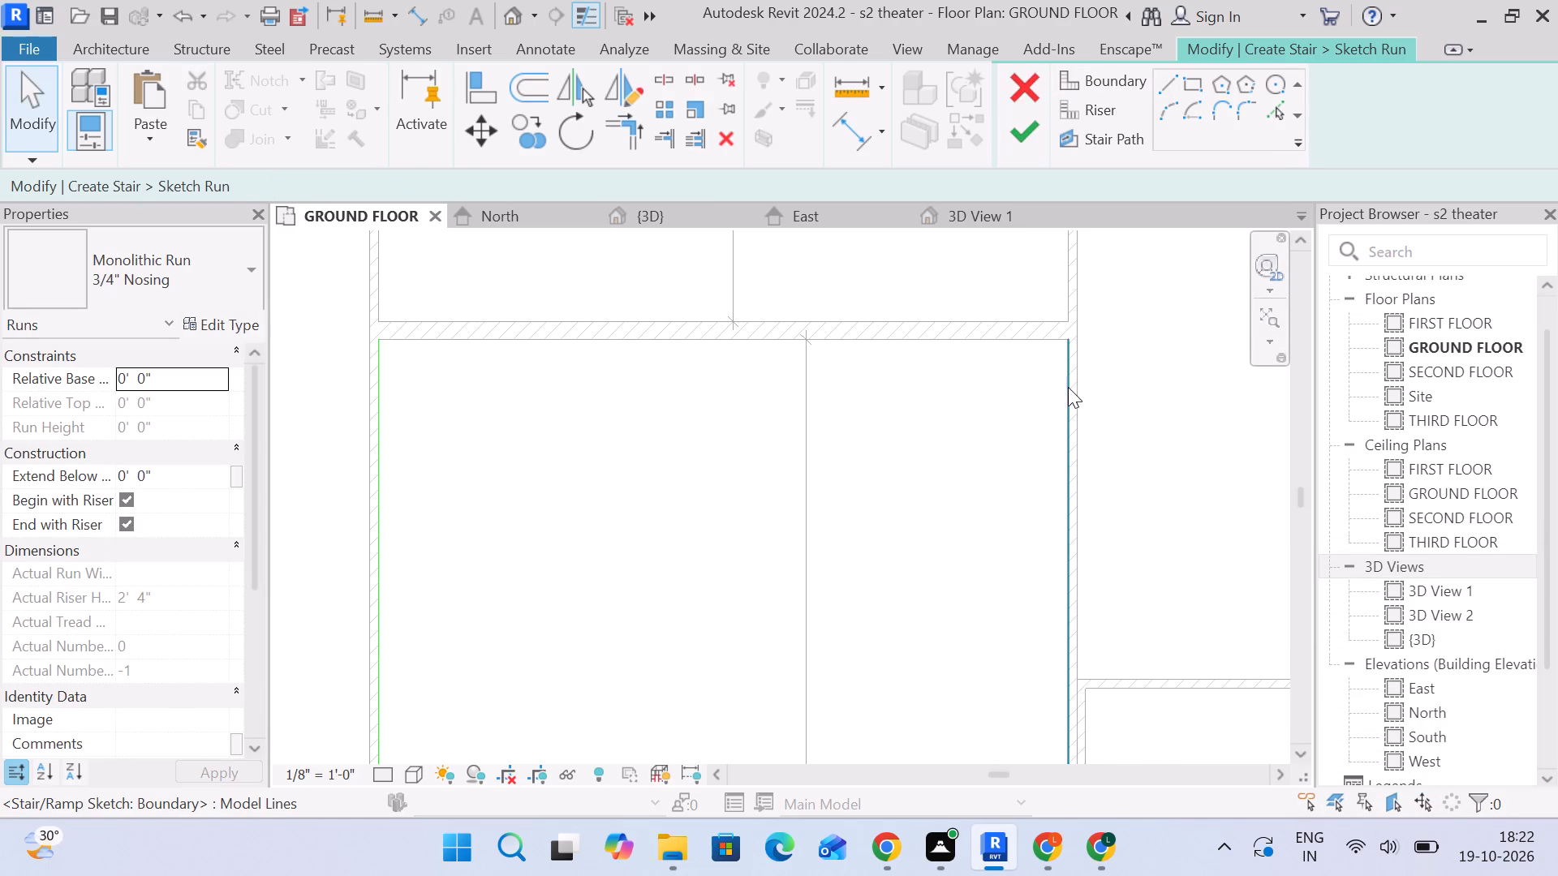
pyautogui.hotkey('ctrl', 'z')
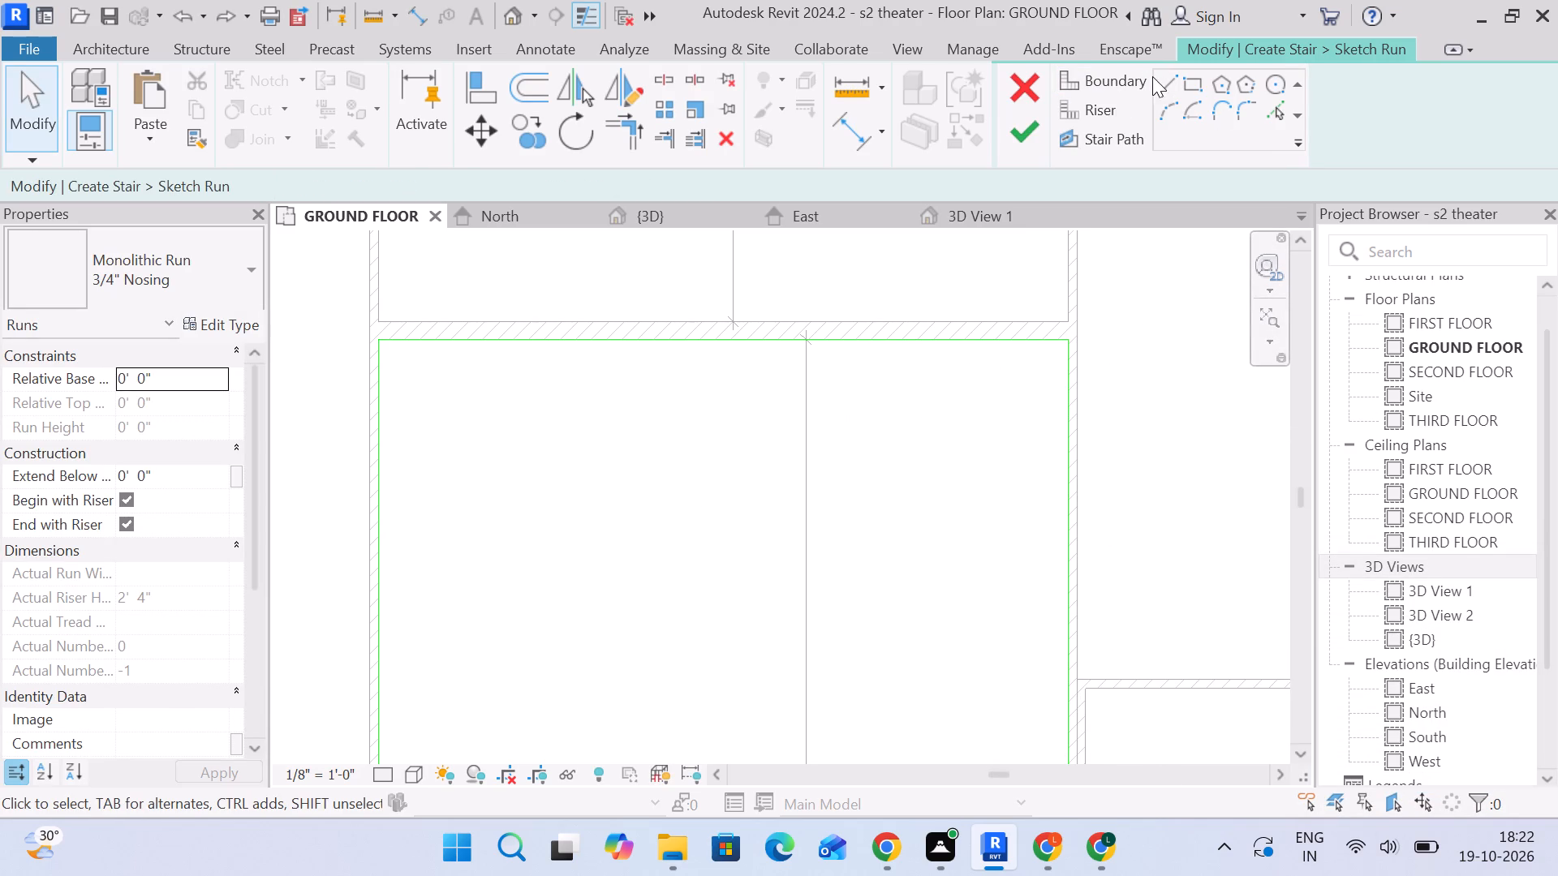
# Add the first riser along the room's north wall face with Pick Lines at zero offset.
pyautogui.moveTo(1074, 108); pyautogui.dragTo(1086, 115)
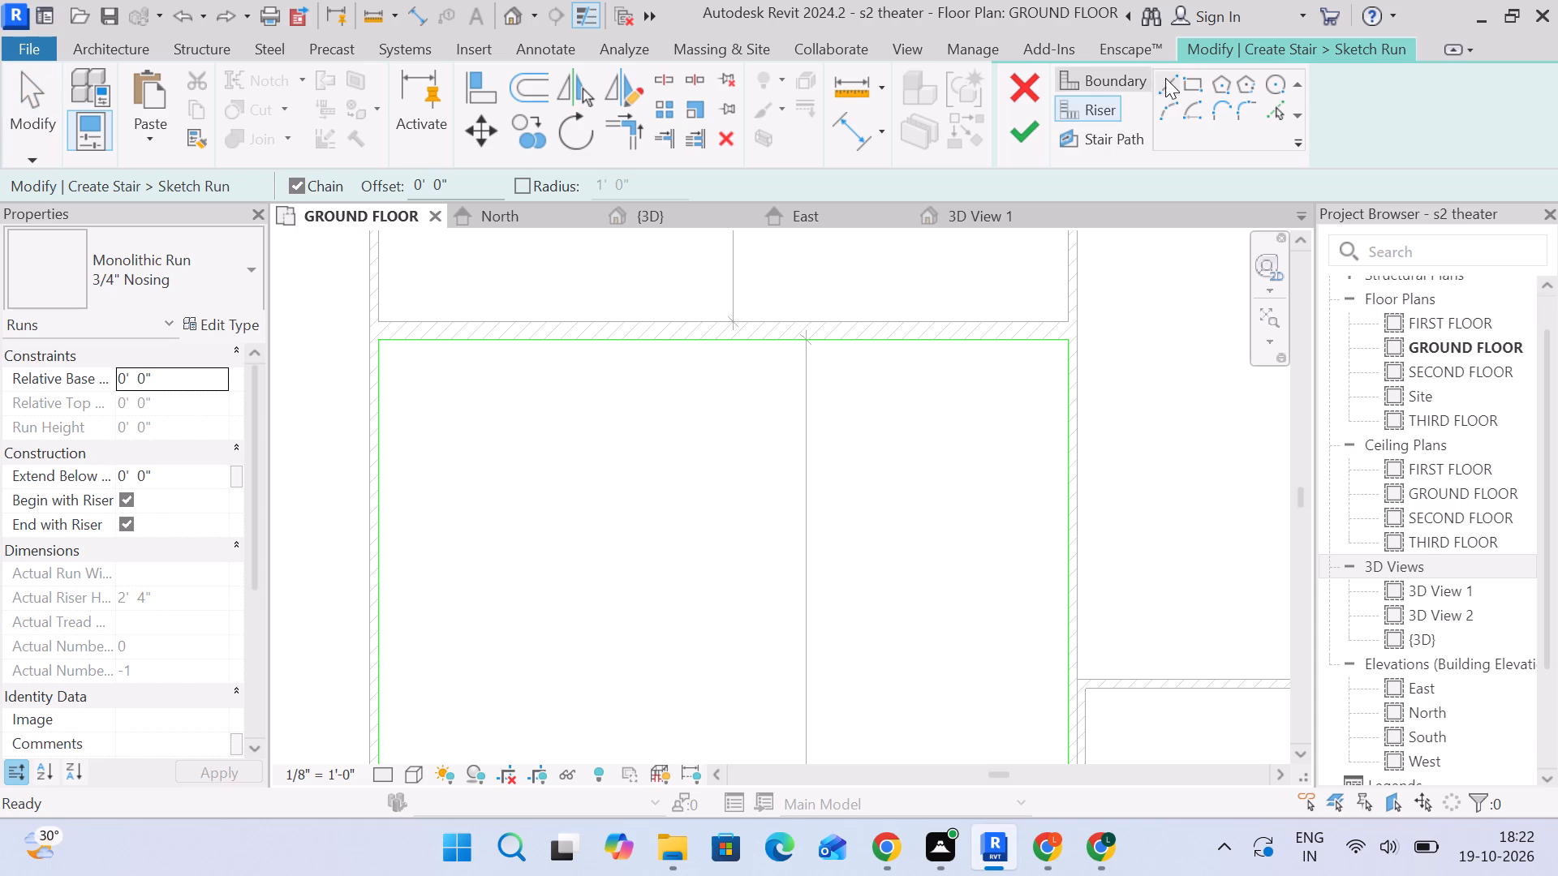
pyautogui.click(1168, 78)
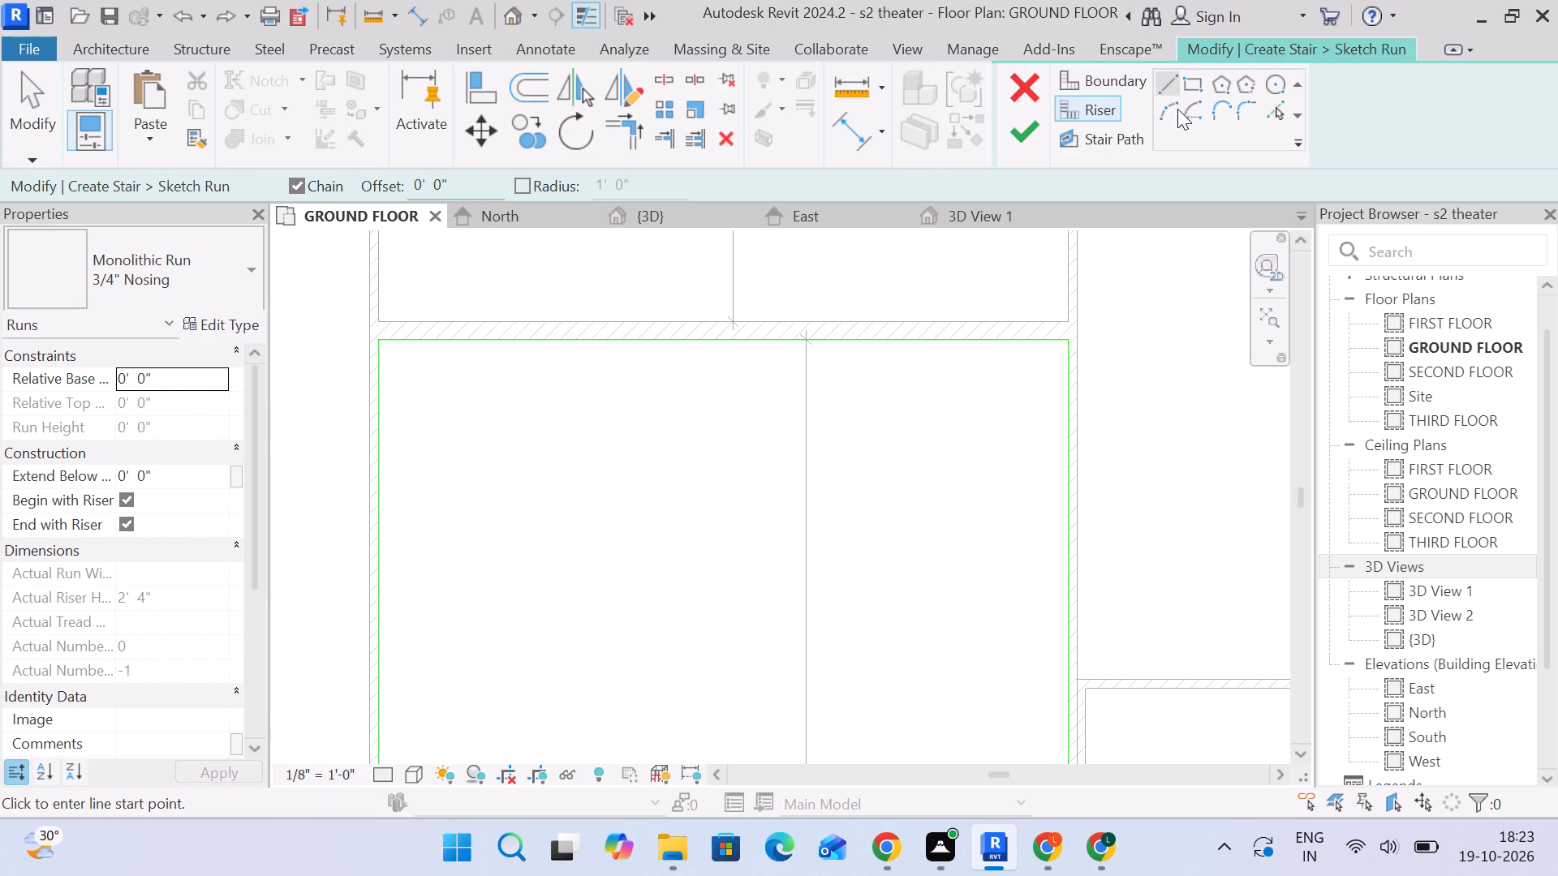
pyautogui.click(1281, 108)
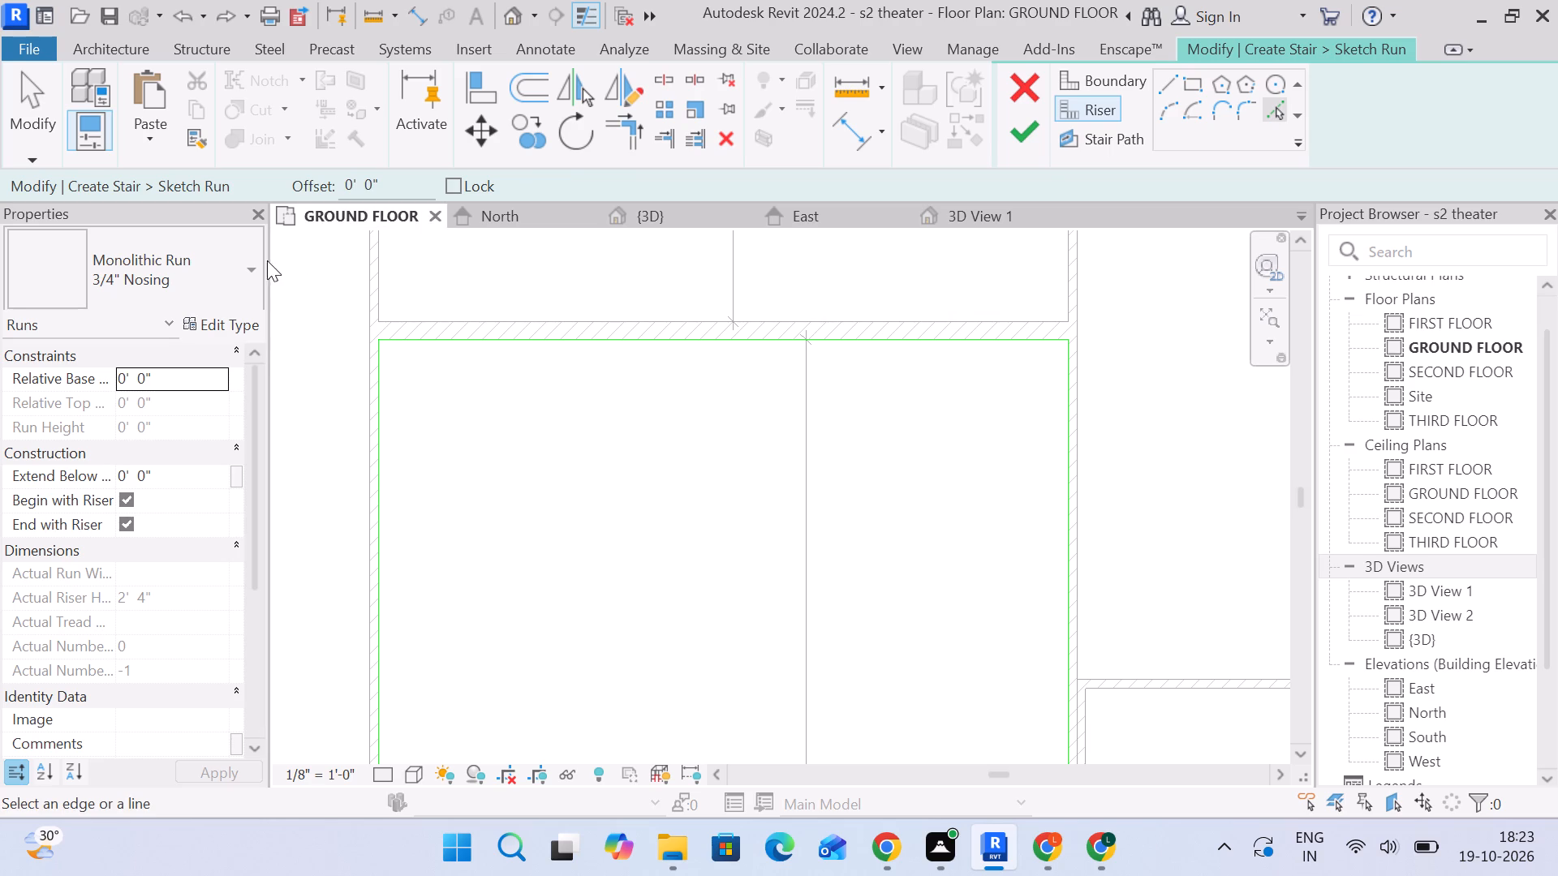
pyautogui.moveTo(392, 185); pyautogui.dragTo(379, 178)
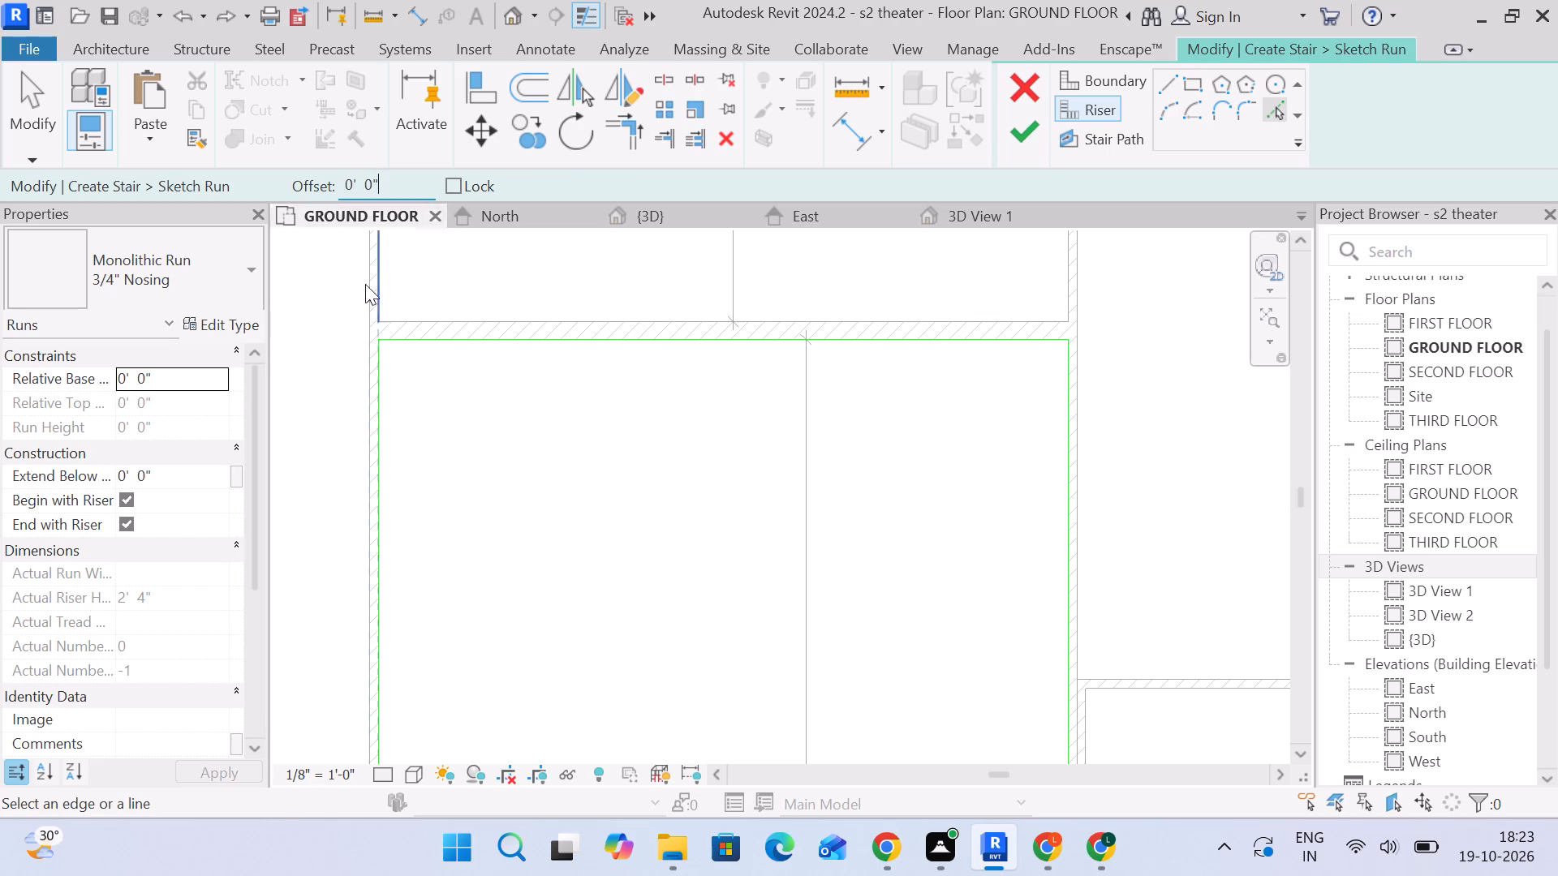
pyautogui.click(755, 342)
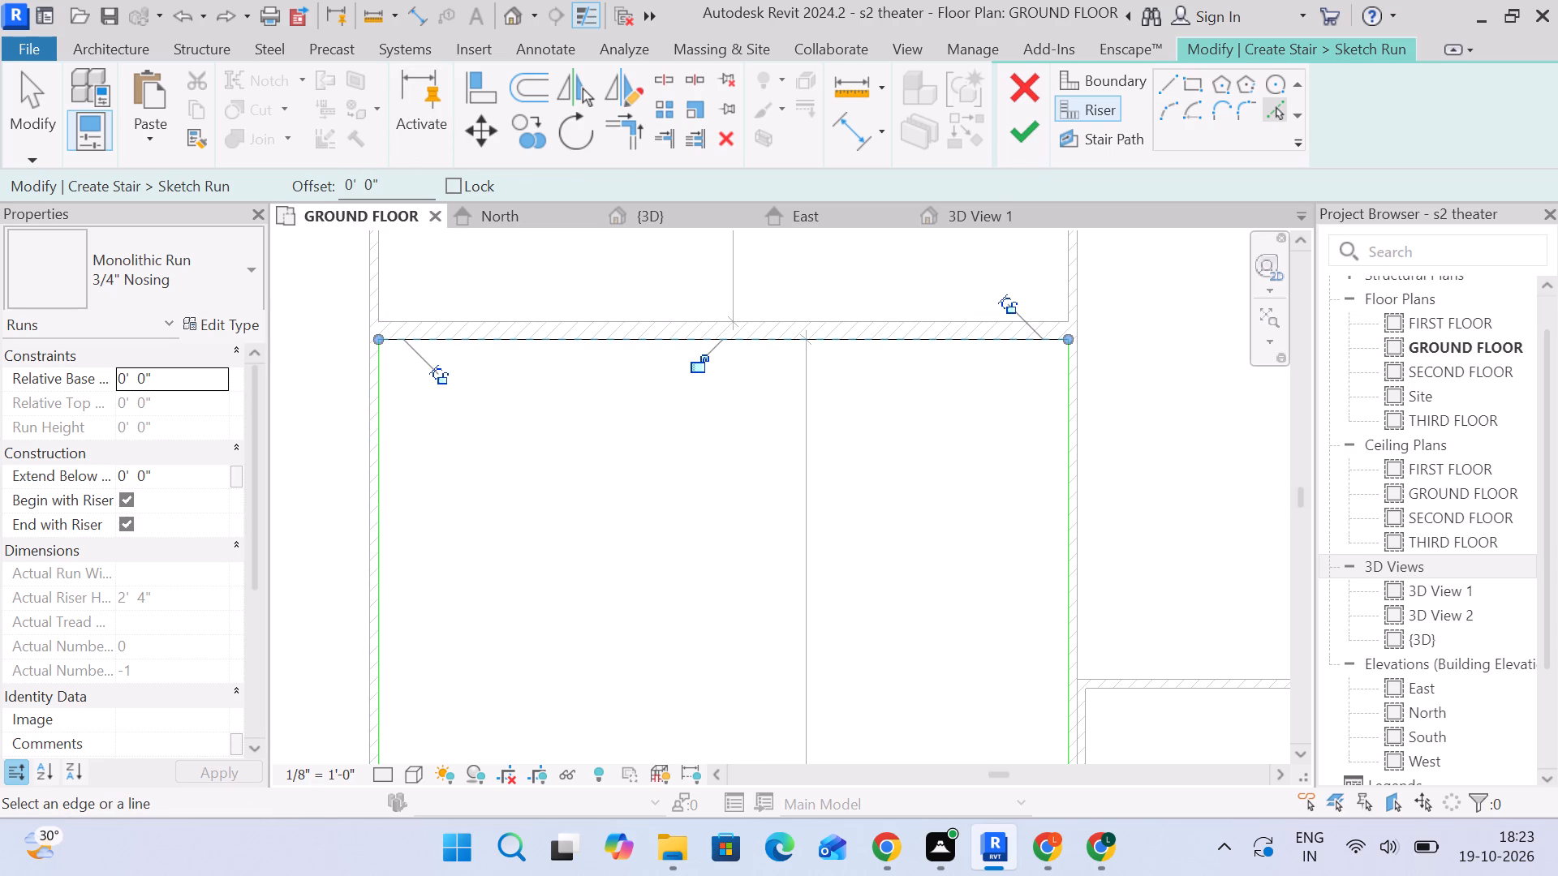
# Add three risers southward from the north riser, each offset 3'-0" from the one before.
pyautogui.moveTo(406, 188); pyautogui.dragTo(260, 179)
pyautogui.press('3')
pyautogui.press('Return')
pyautogui.click(447, 344)
pyautogui.click(454, 377)
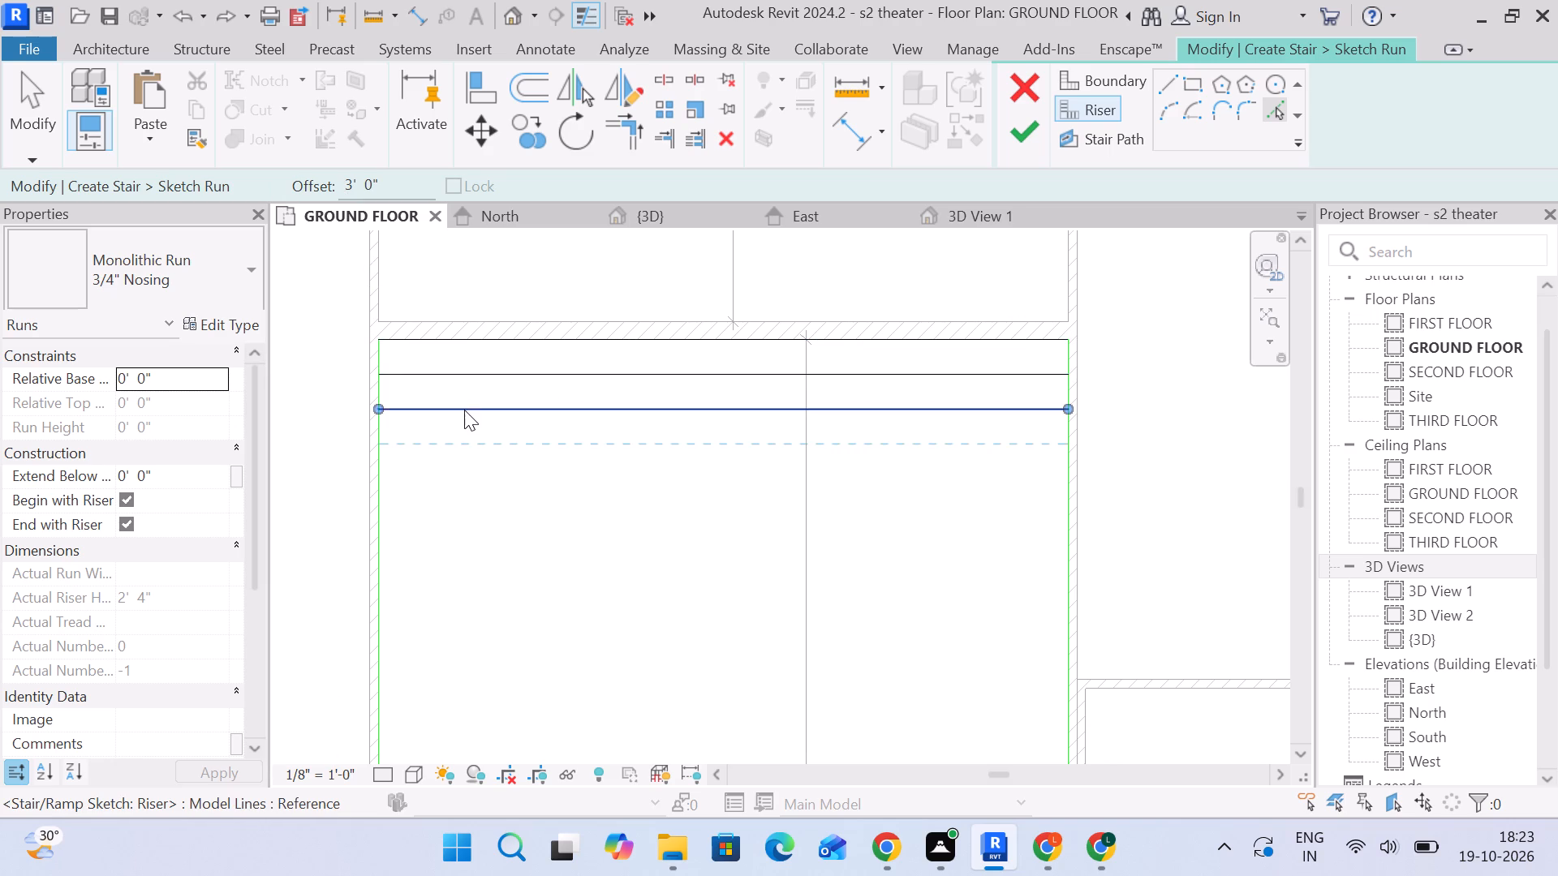
pyautogui.click(464, 411)
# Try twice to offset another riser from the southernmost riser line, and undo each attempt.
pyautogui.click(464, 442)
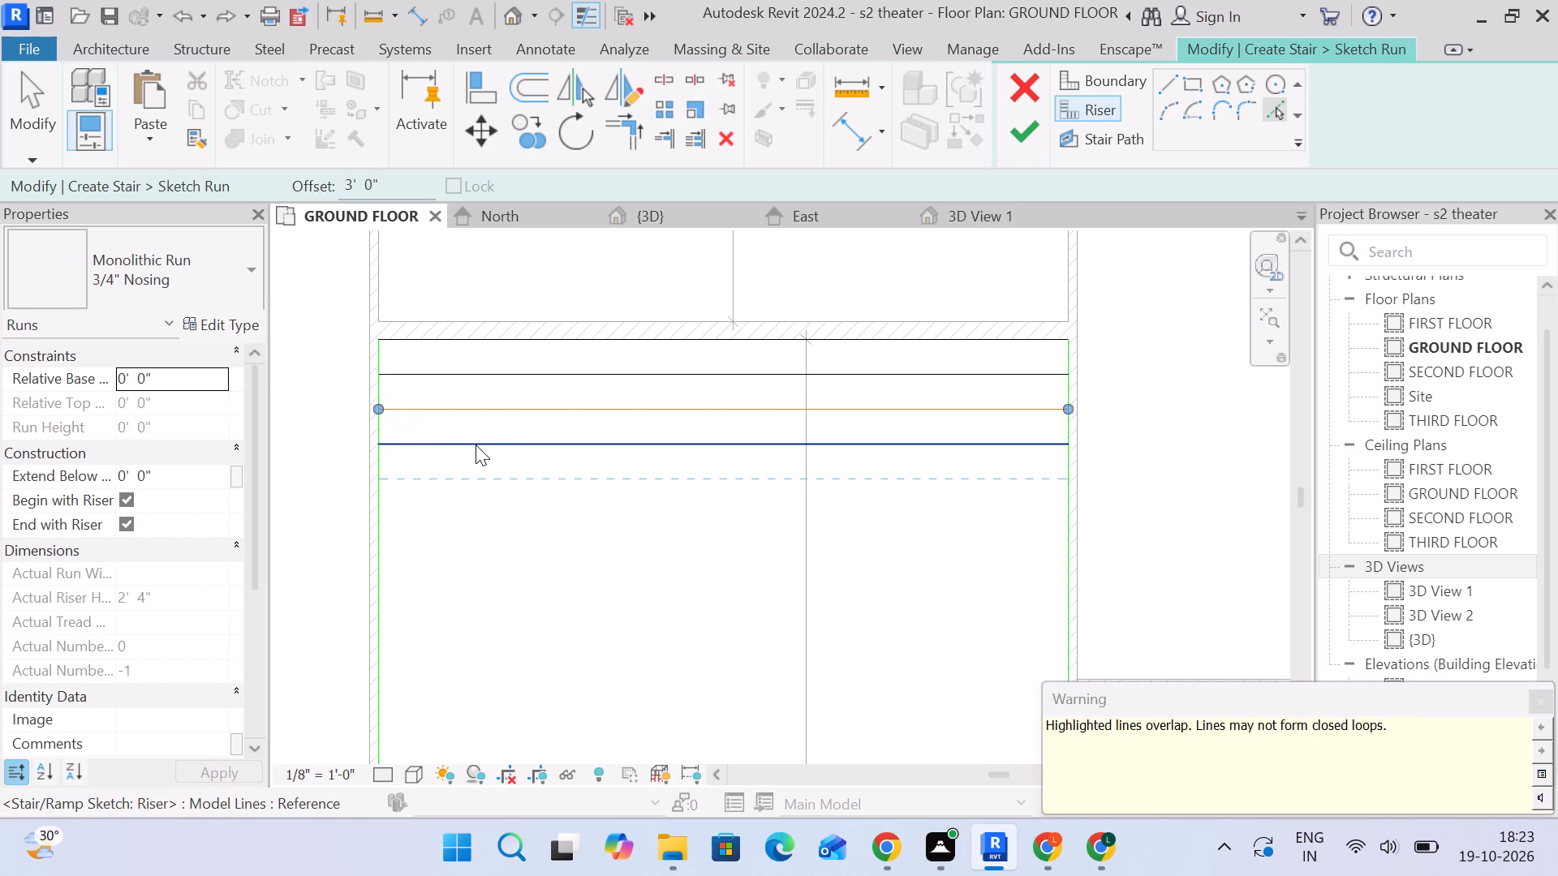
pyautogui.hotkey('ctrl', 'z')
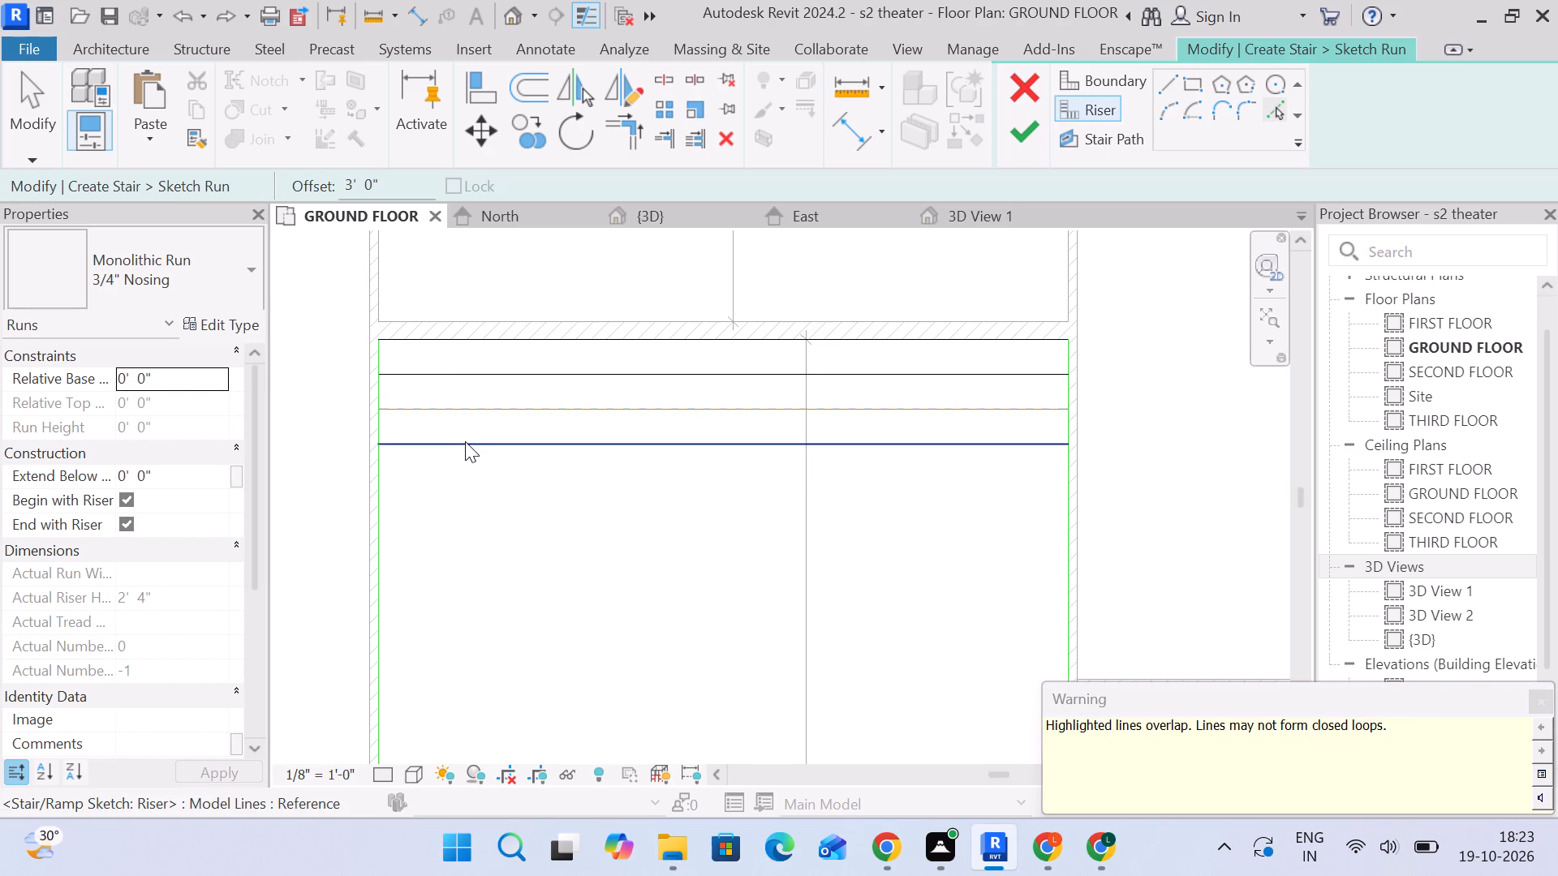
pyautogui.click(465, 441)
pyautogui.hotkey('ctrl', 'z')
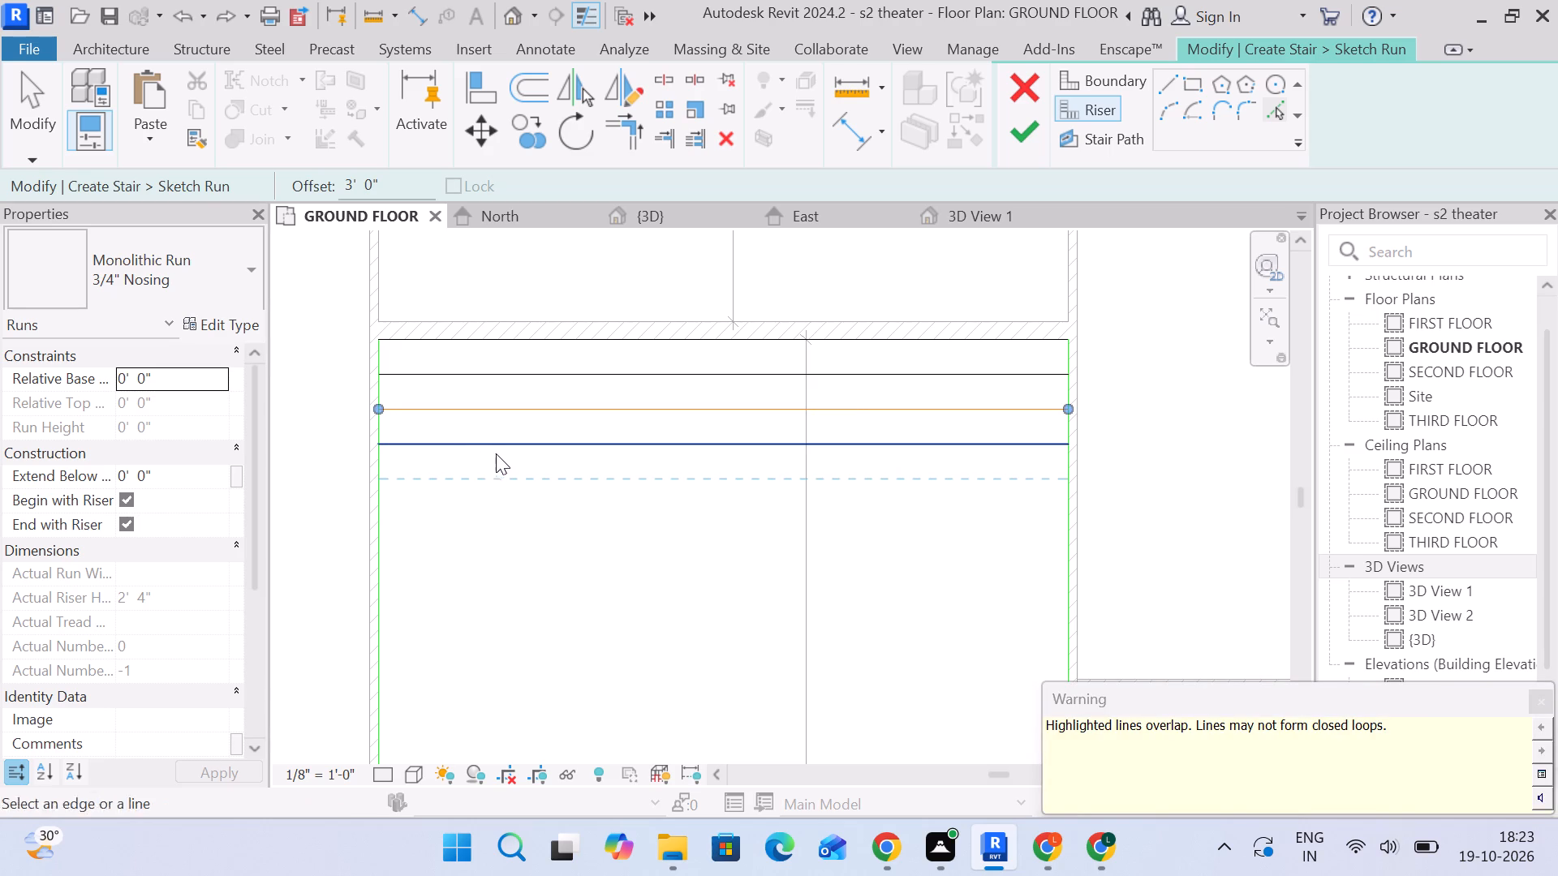
# Continue the risers southward with six more room-wide lines, each offset 3'-0" from the previous one.
pyautogui.click(476, 451)
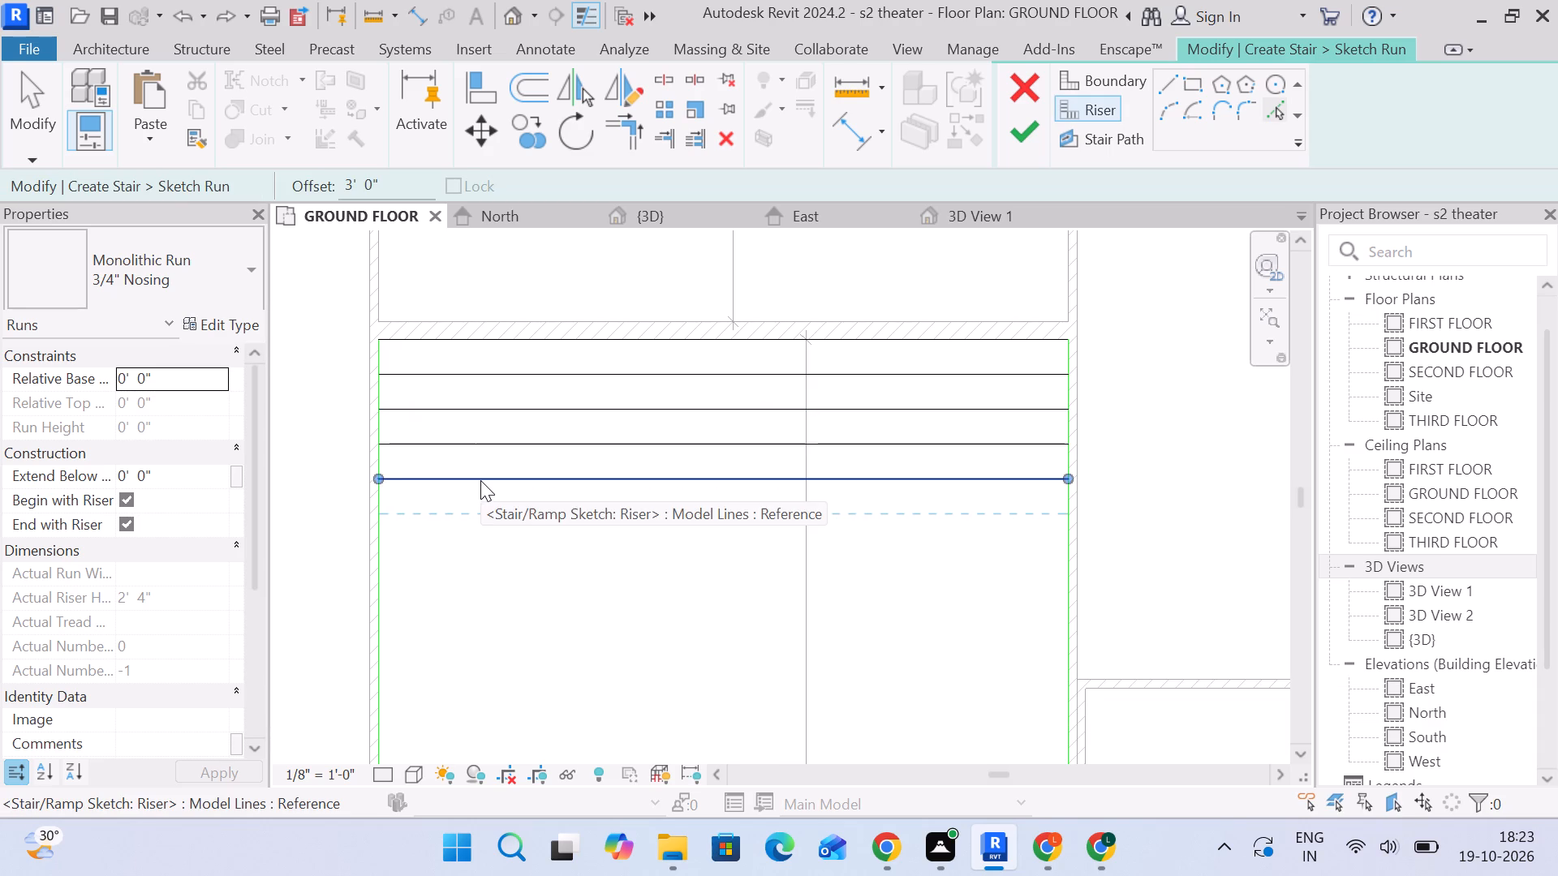
pyautogui.click(480, 480)
pyautogui.click(476, 517)
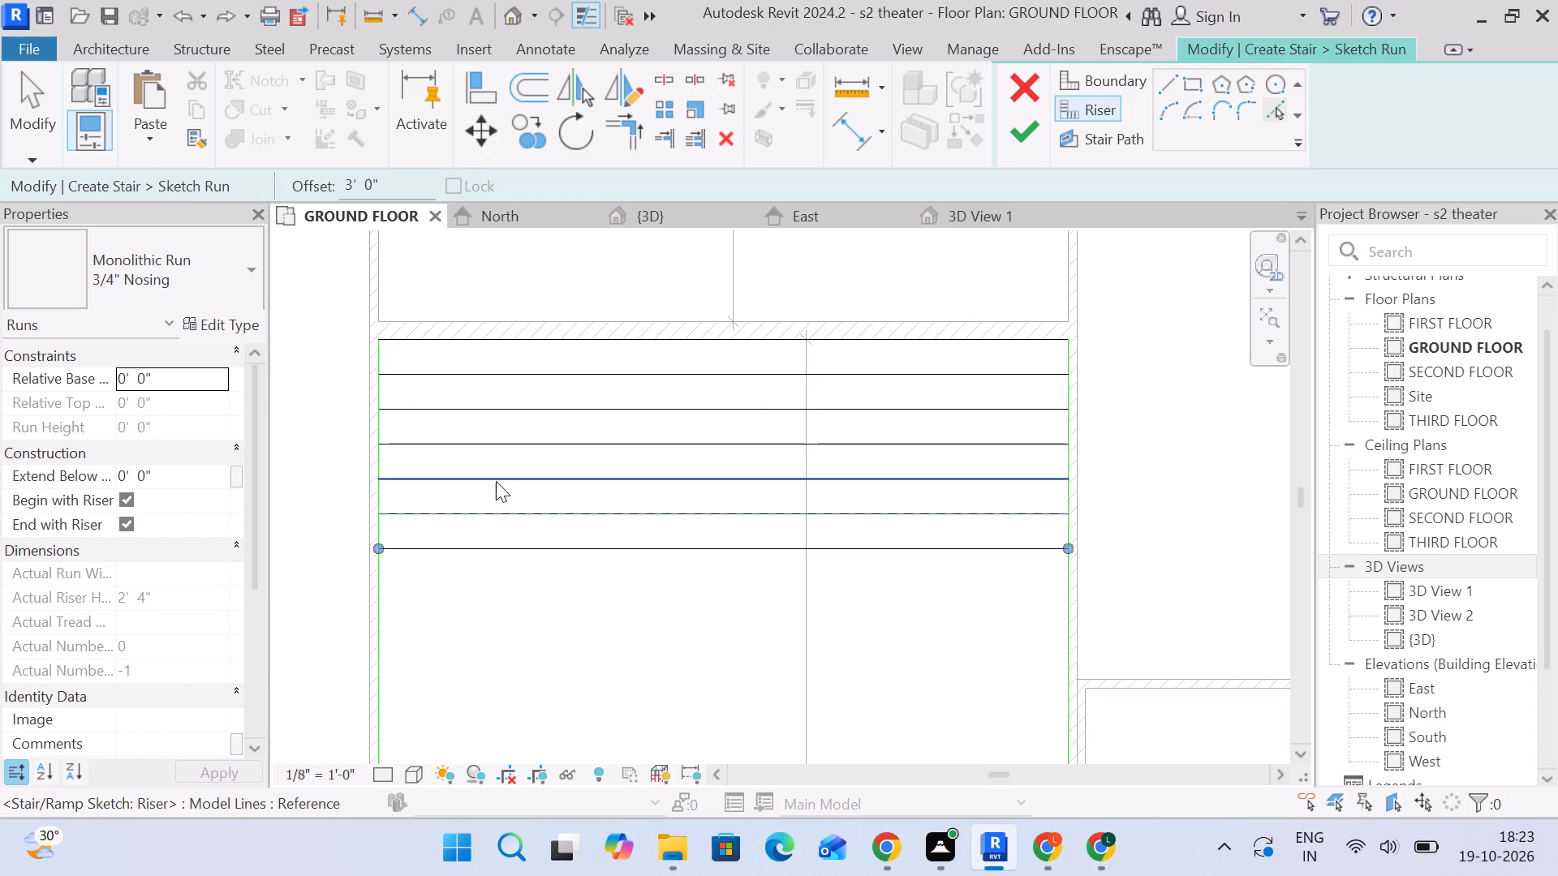
pyautogui.scroll(-3, 432, 525)
pyautogui.moveTo(441, 528); pyautogui.dragTo(481, 333, button='middle')
pyautogui.scroll(4, 505, 384)
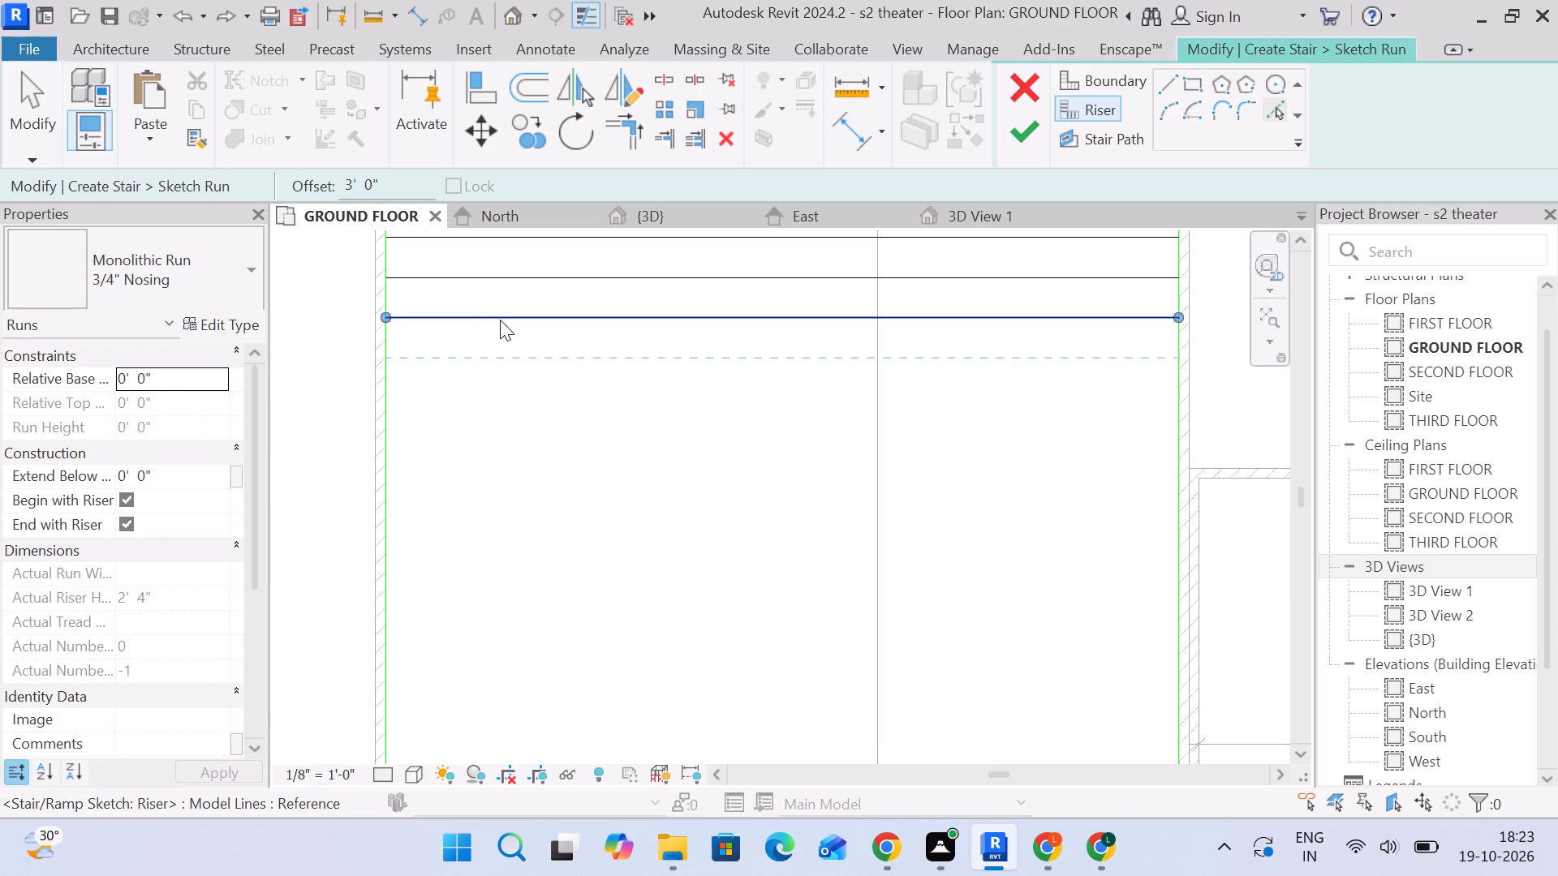
pyautogui.click(500, 320)
pyautogui.click(494, 360)
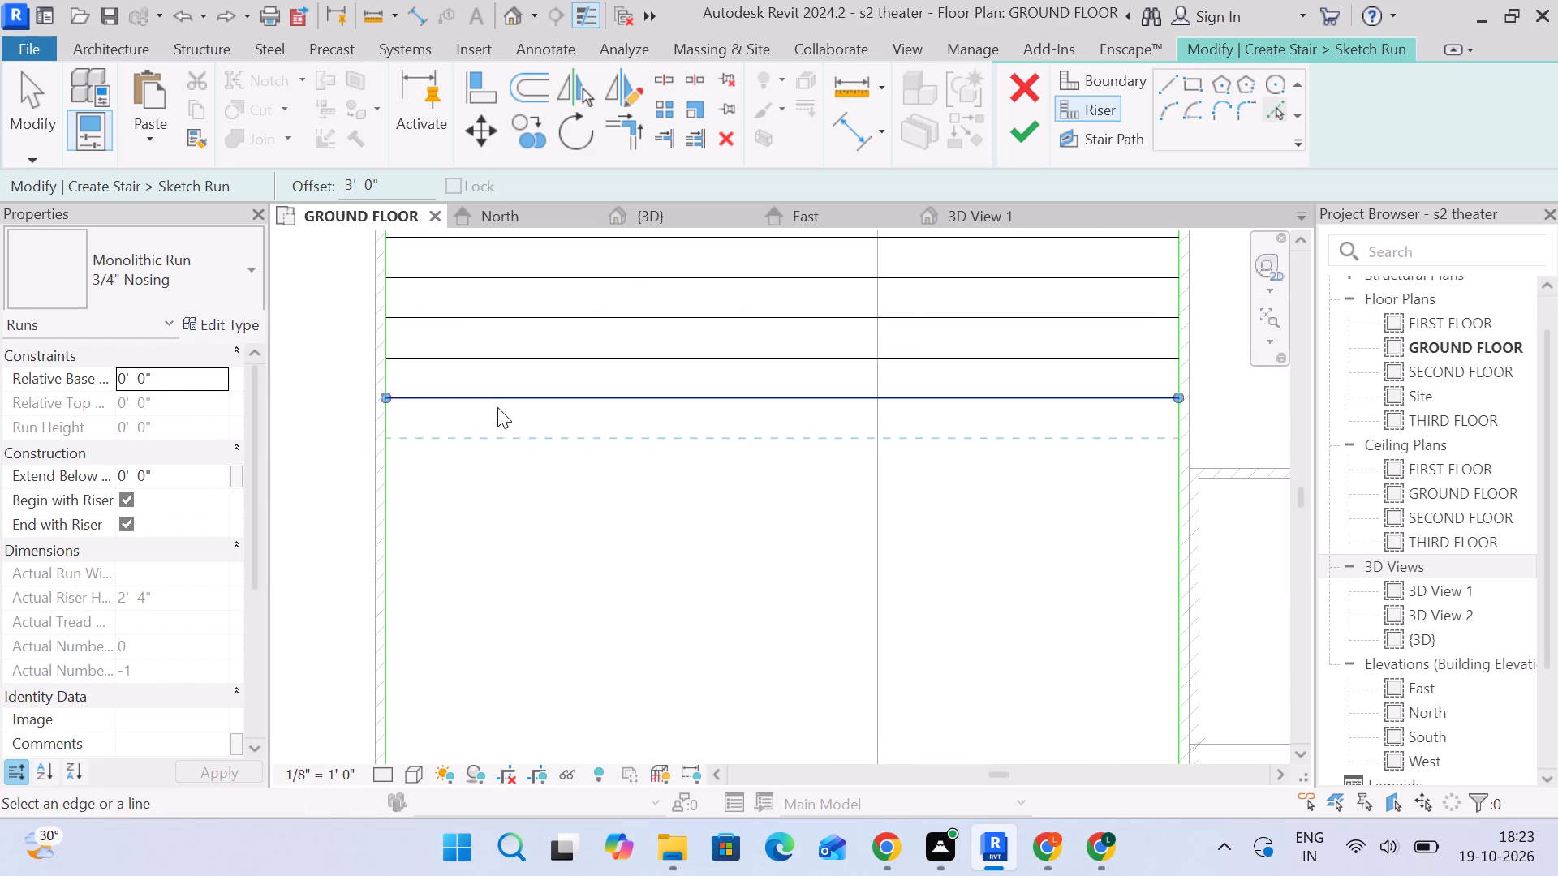
pyautogui.click(497, 407)
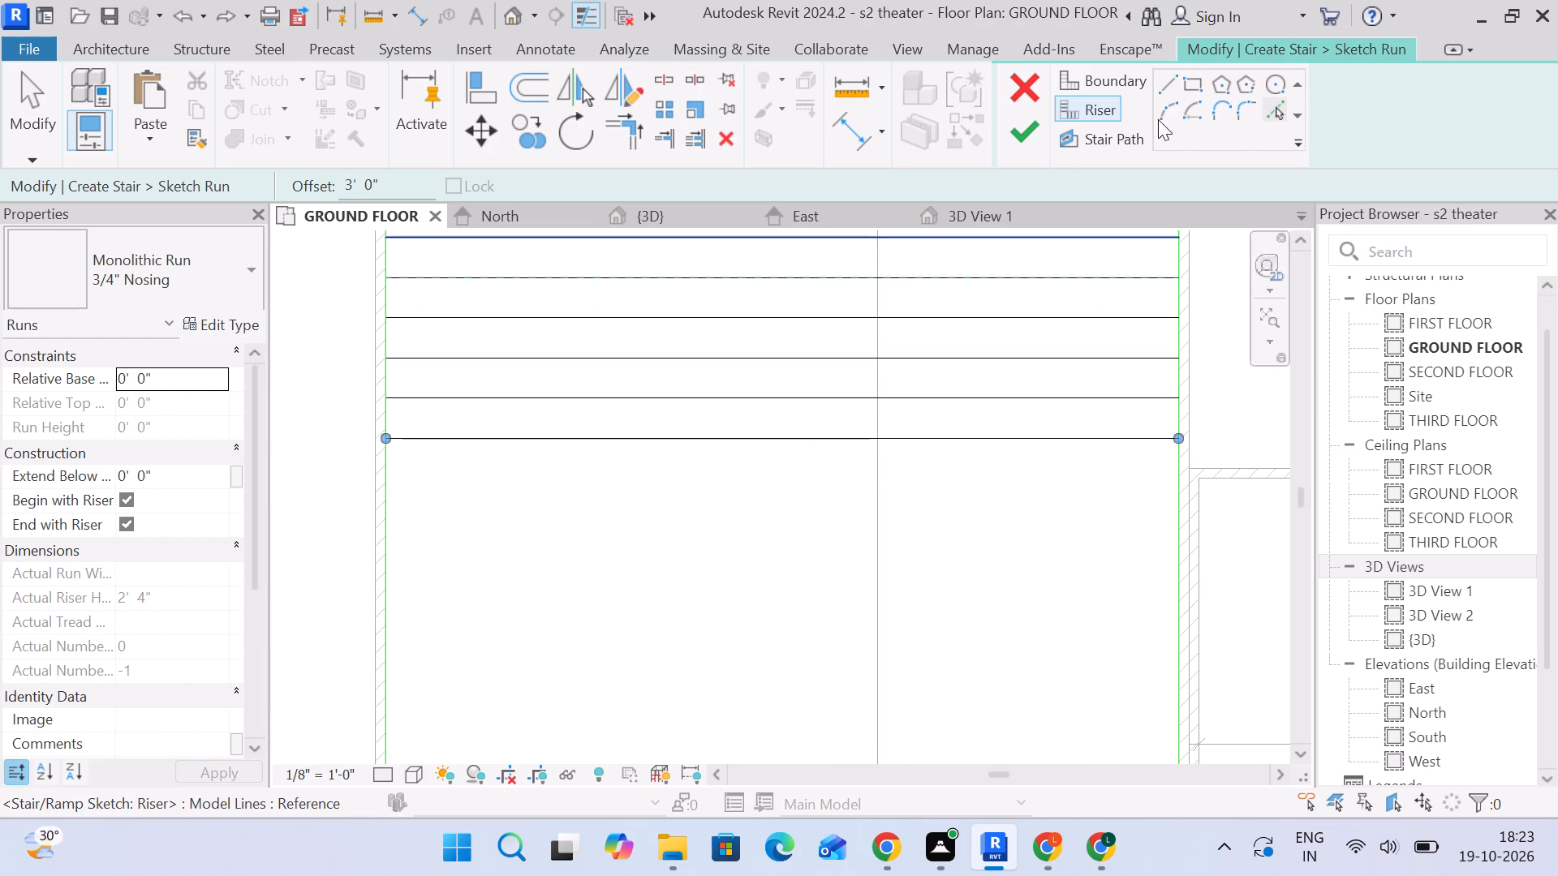
# Add one riser offset 5'-0" south of the southernmost riser to leave a wider tread.
pyautogui.moveTo(430, 189); pyautogui.dragTo(311, 183)
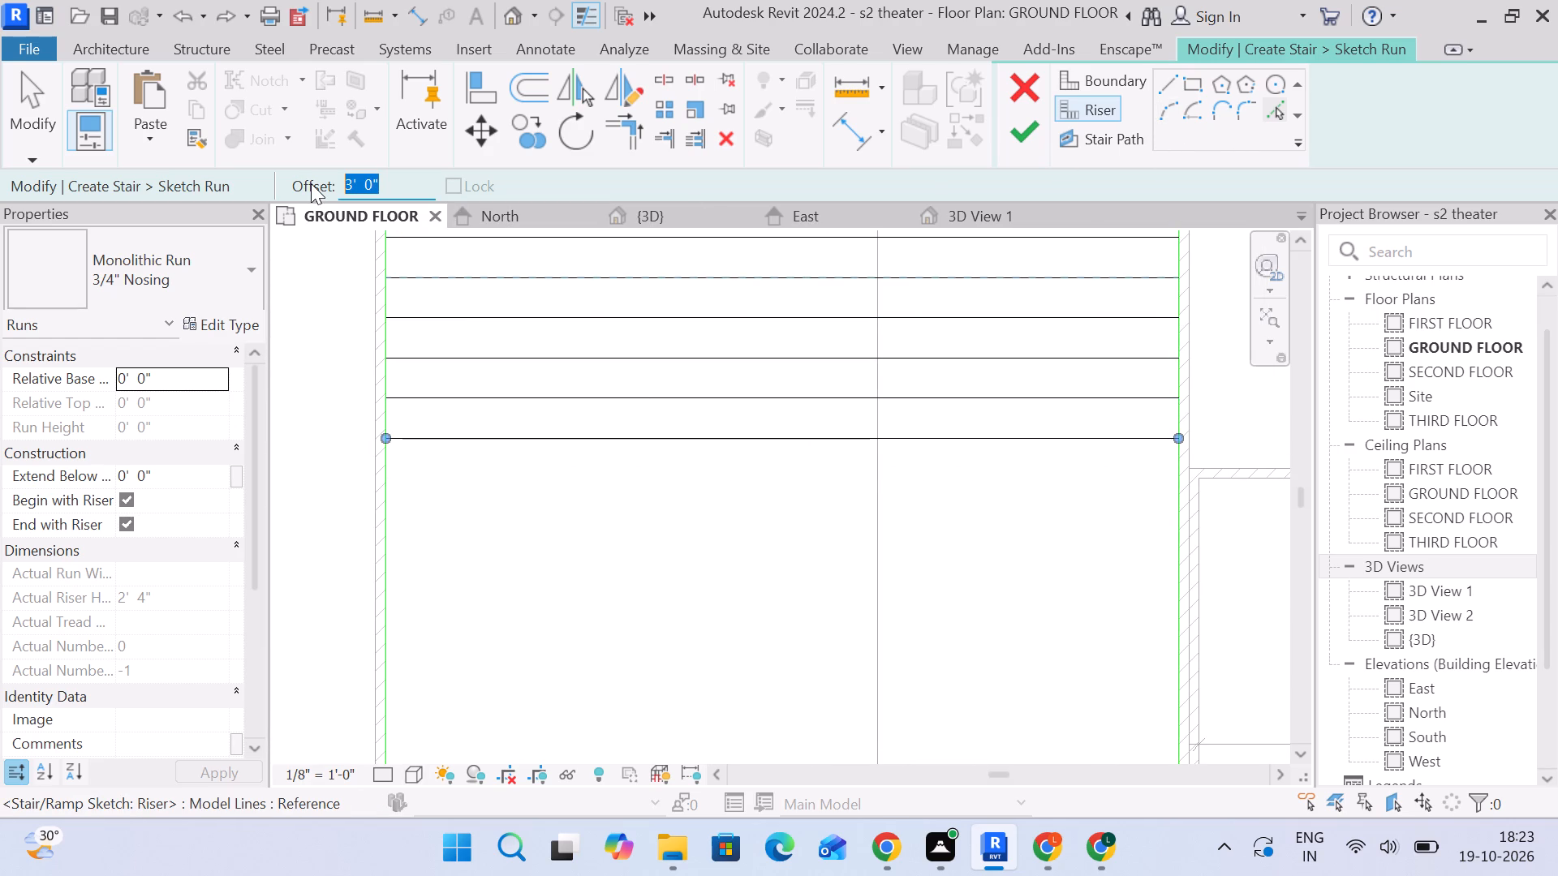
pyautogui.press('5')
pyautogui.press('Return')
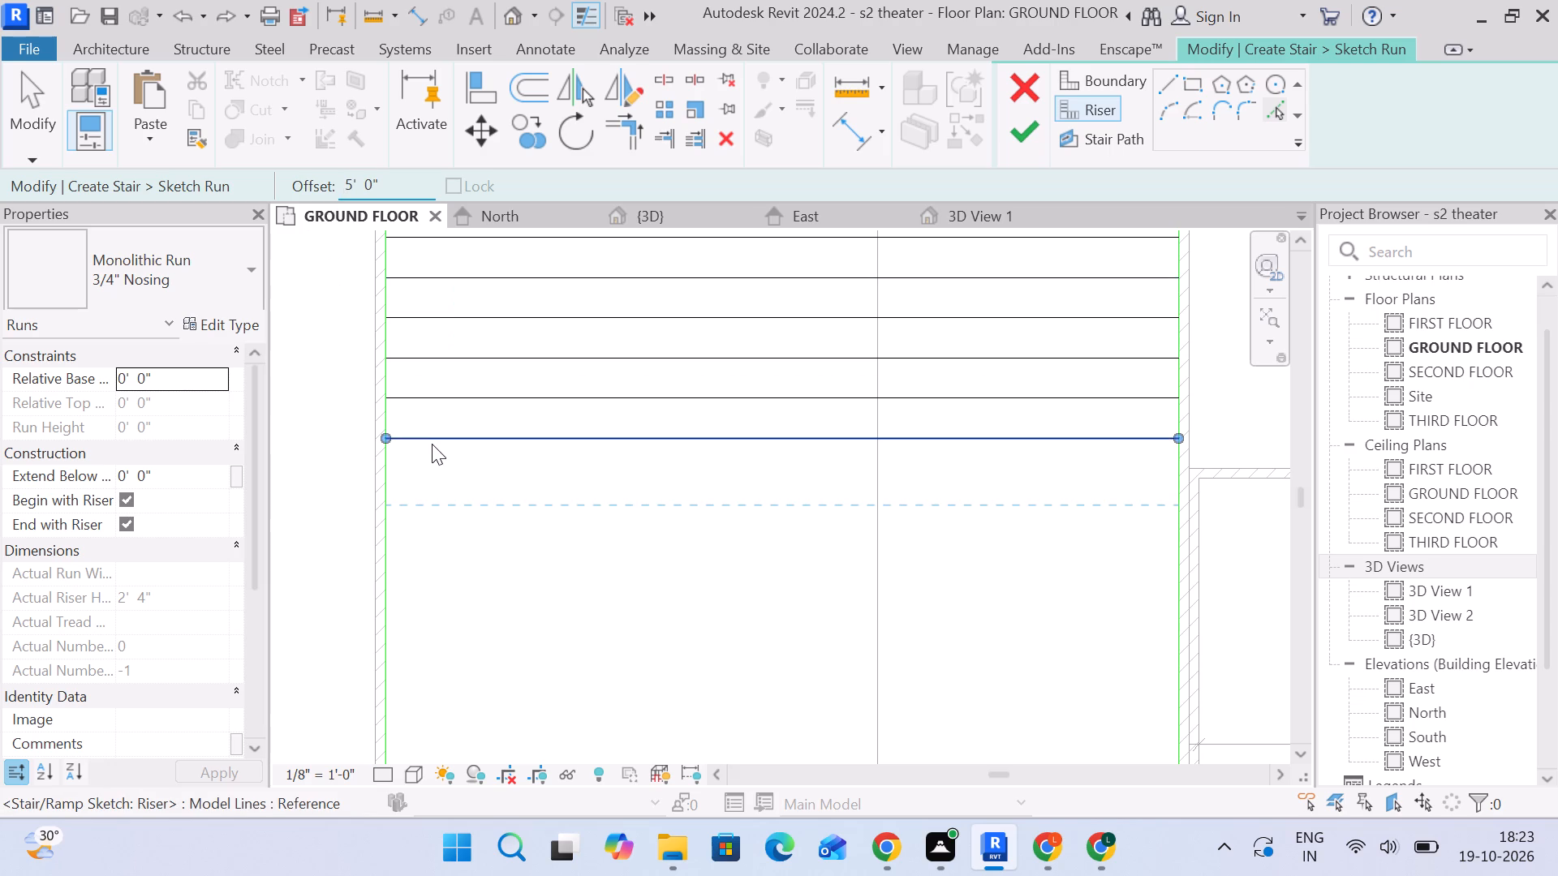
pyautogui.click(433, 444)
# Set the offset back to 3'-0" and add five risers southward from the 5'-0" riser.
pyautogui.moveTo(390, 193); pyautogui.dragTo(293, 199)
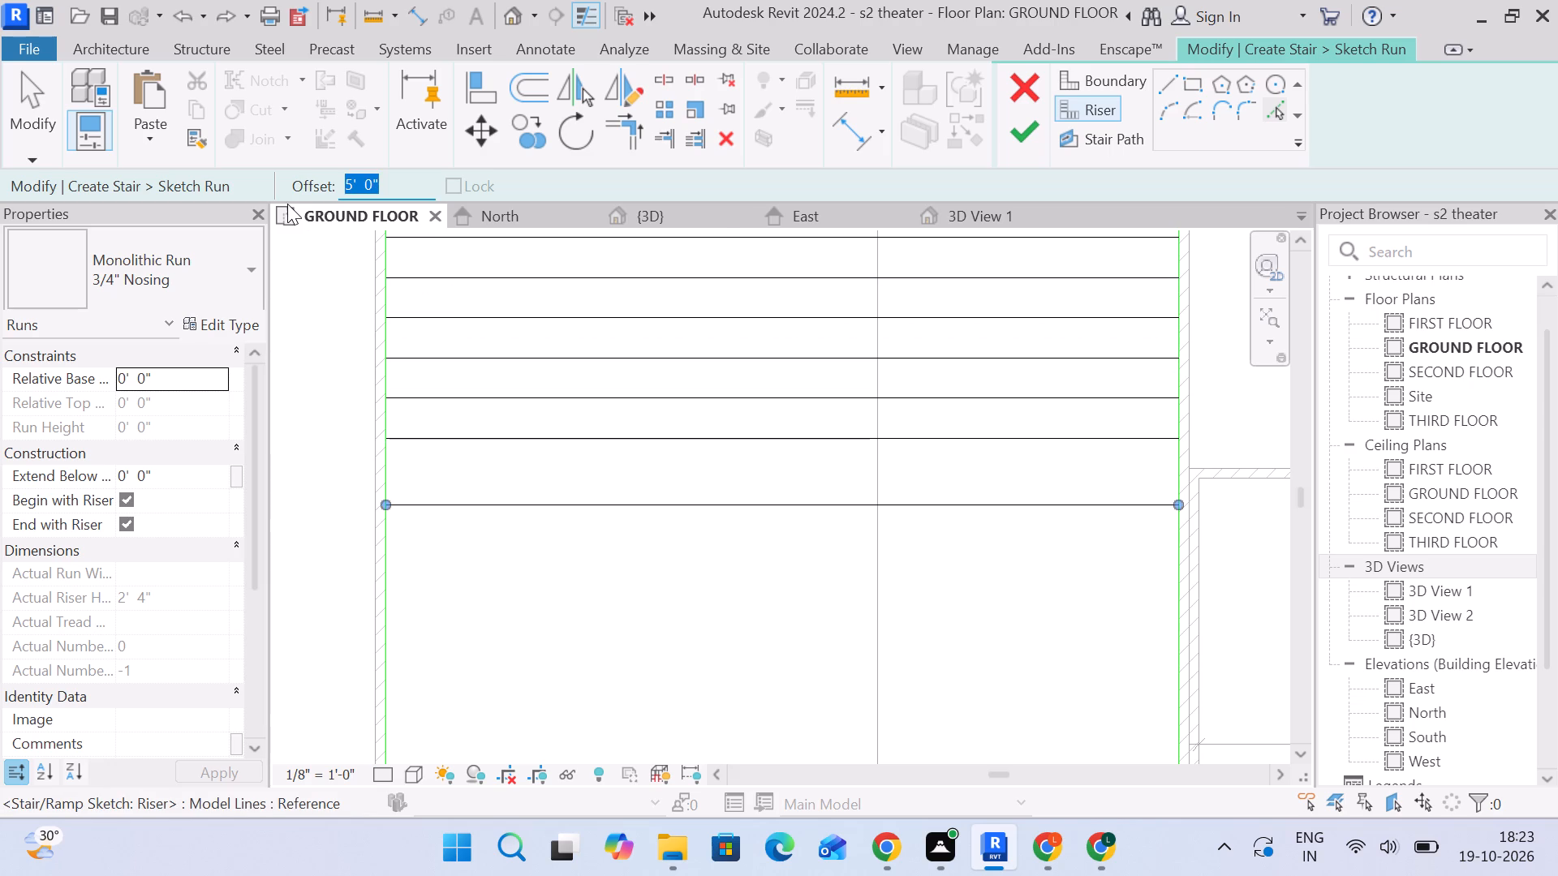
pyautogui.press('3')
pyautogui.press('Return')
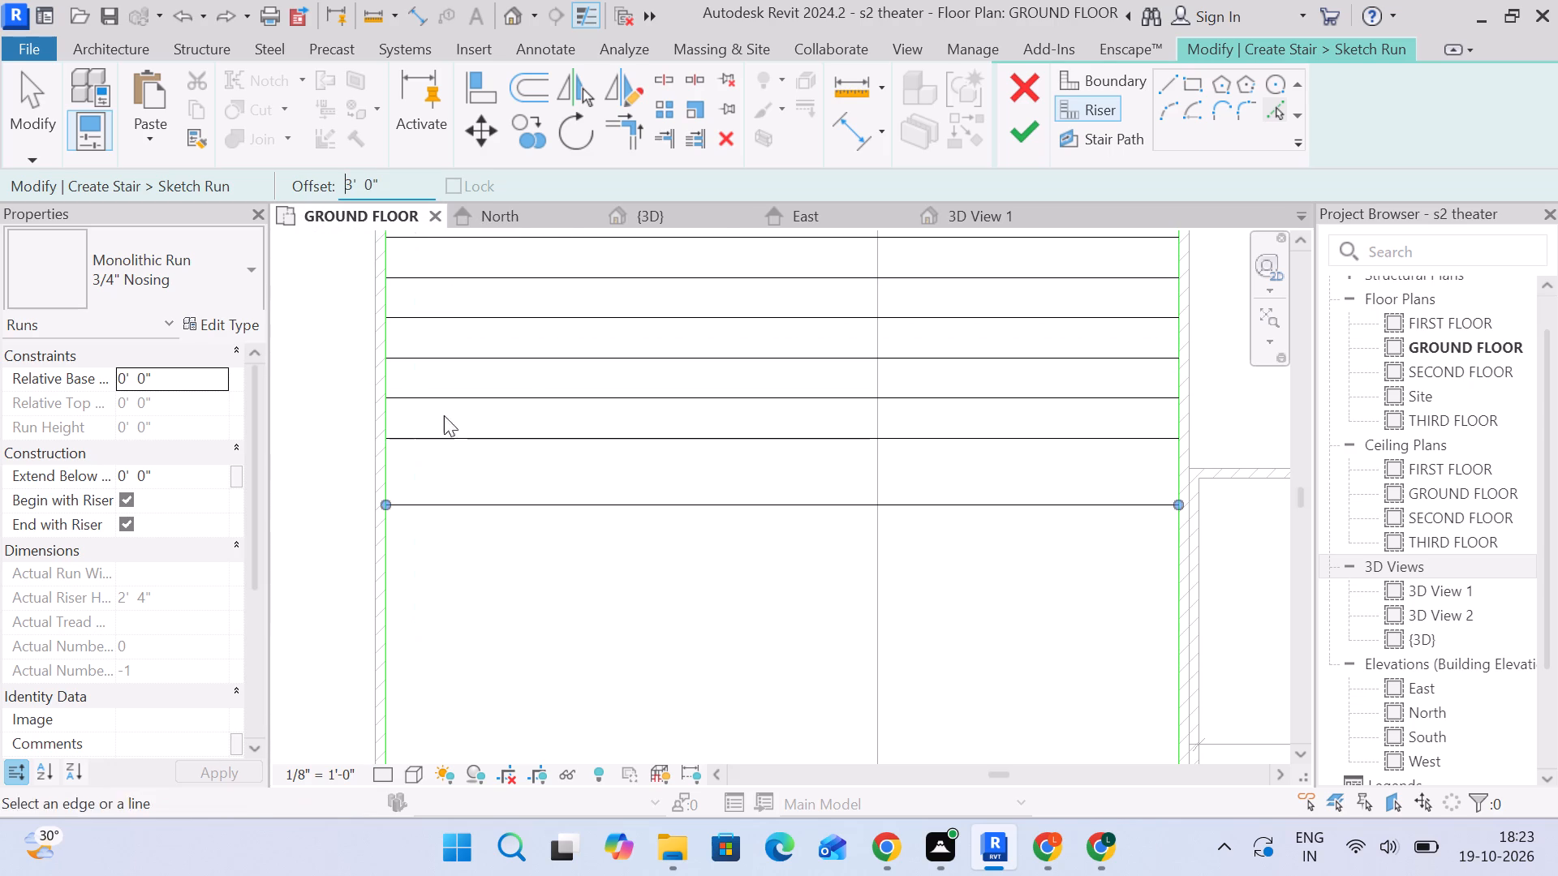
pyautogui.click(446, 515)
pyautogui.moveTo(516, 500); pyautogui.dragTo(485, 456, button='middle')
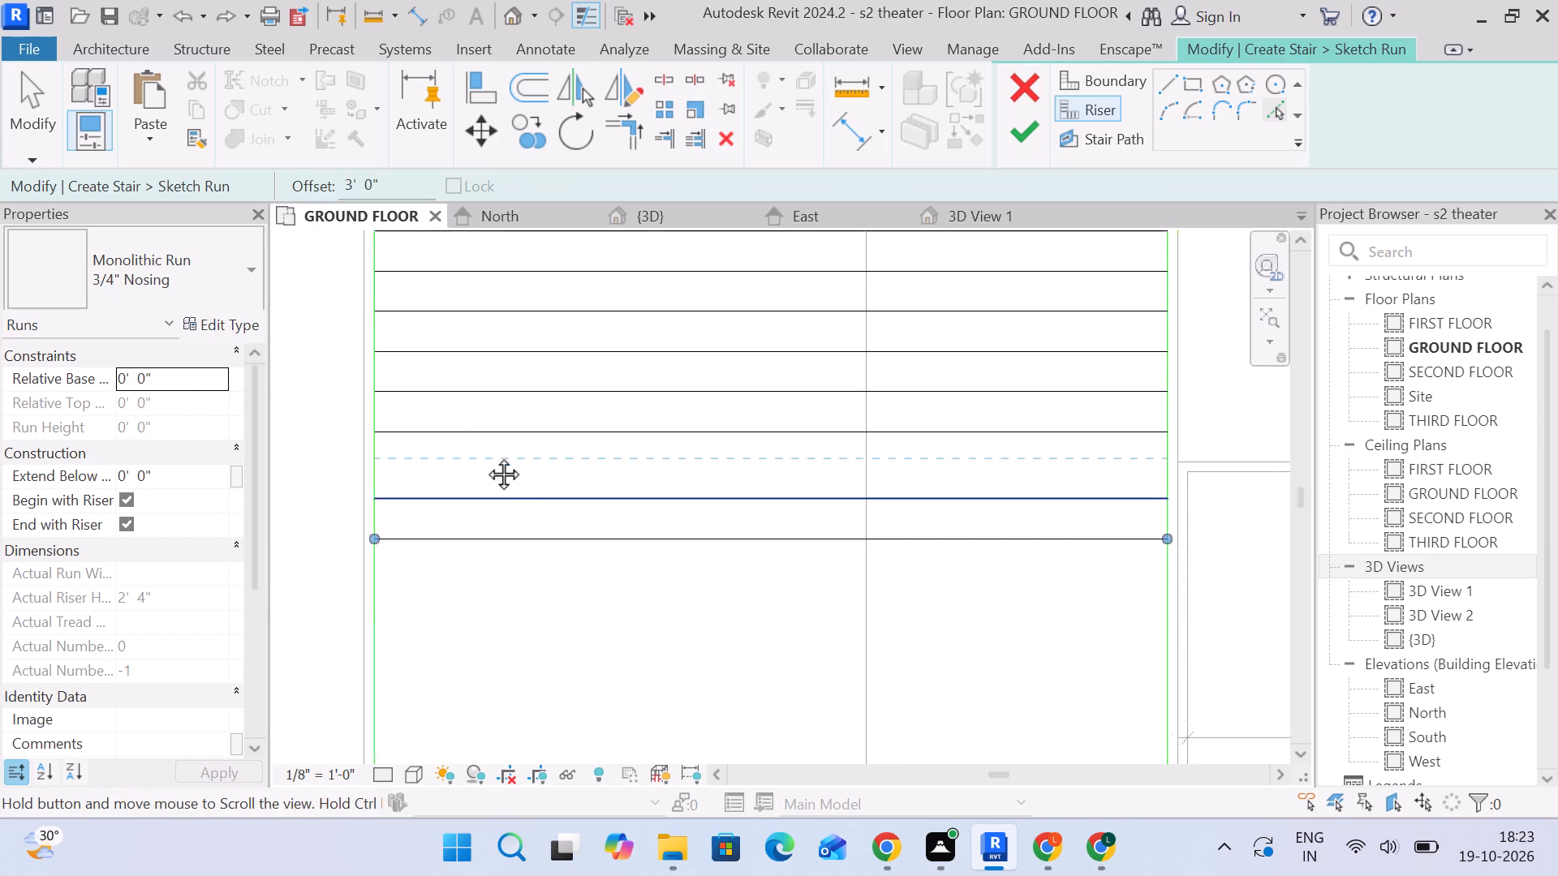
pyautogui.moveTo(485, 456); pyautogui.dragTo(432, 282, button='middle')
pyautogui.click(437, 337)
pyautogui.click(443, 379)
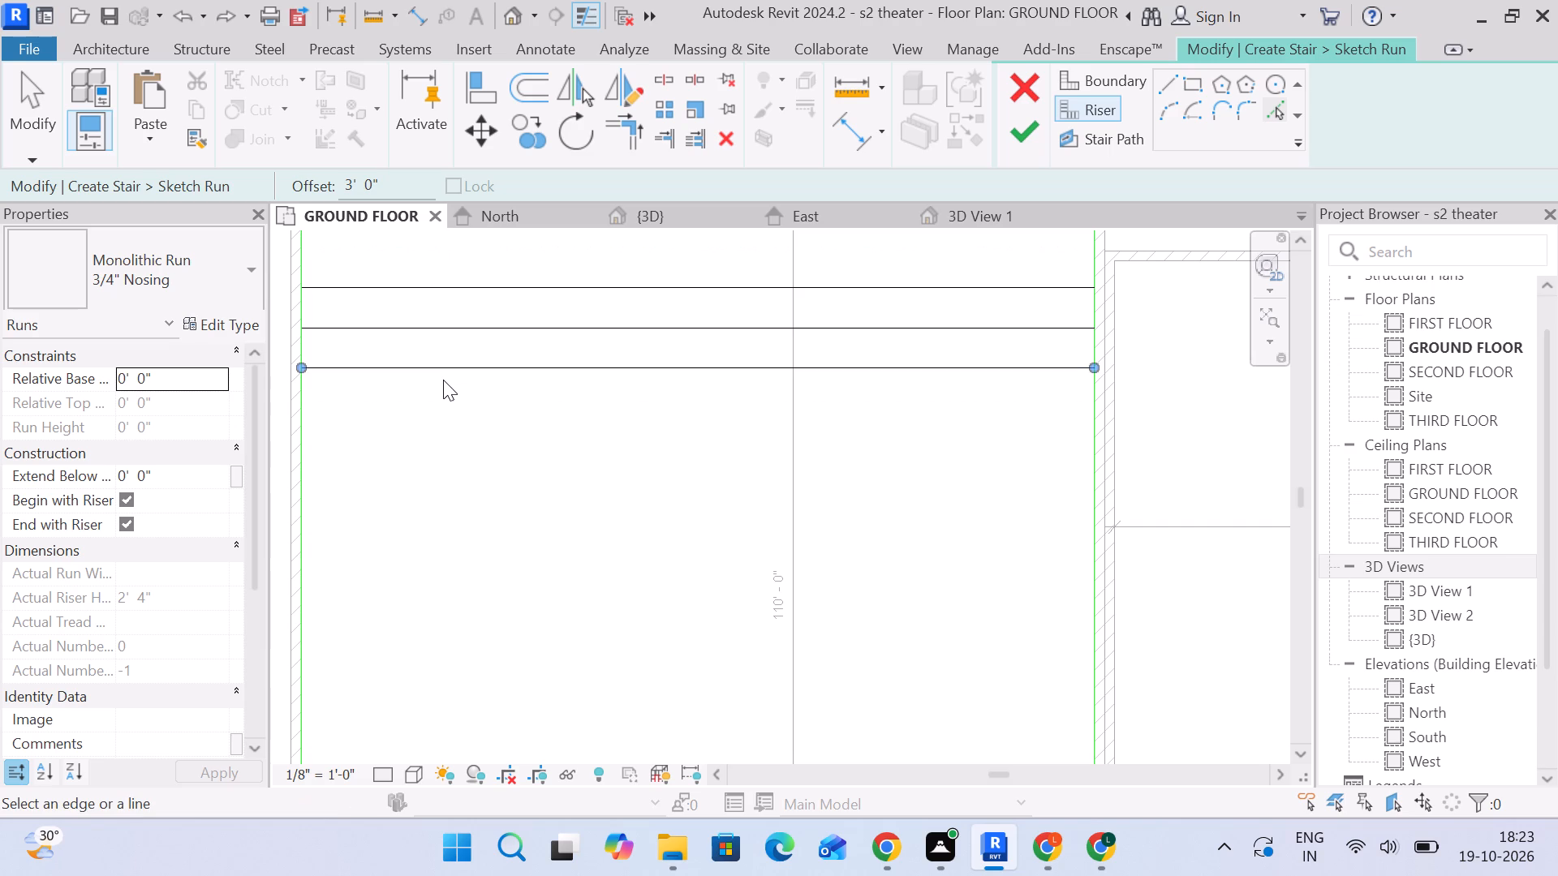
pyautogui.click(438, 370)
pyautogui.click(437, 412)
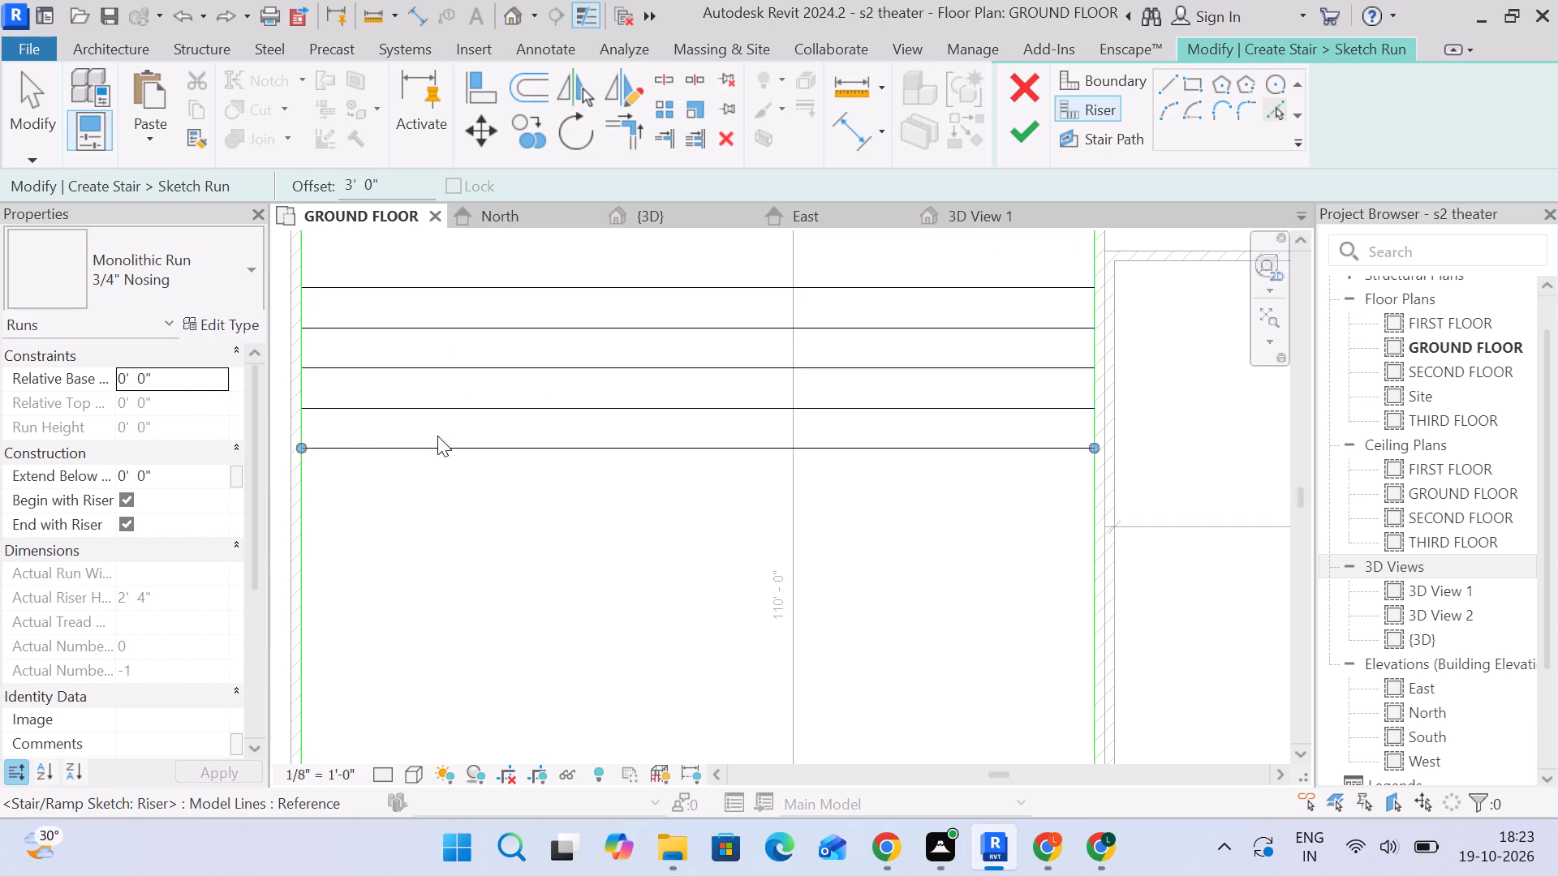
pyautogui.click(438, 458)
pyautogui.click(439, 500)
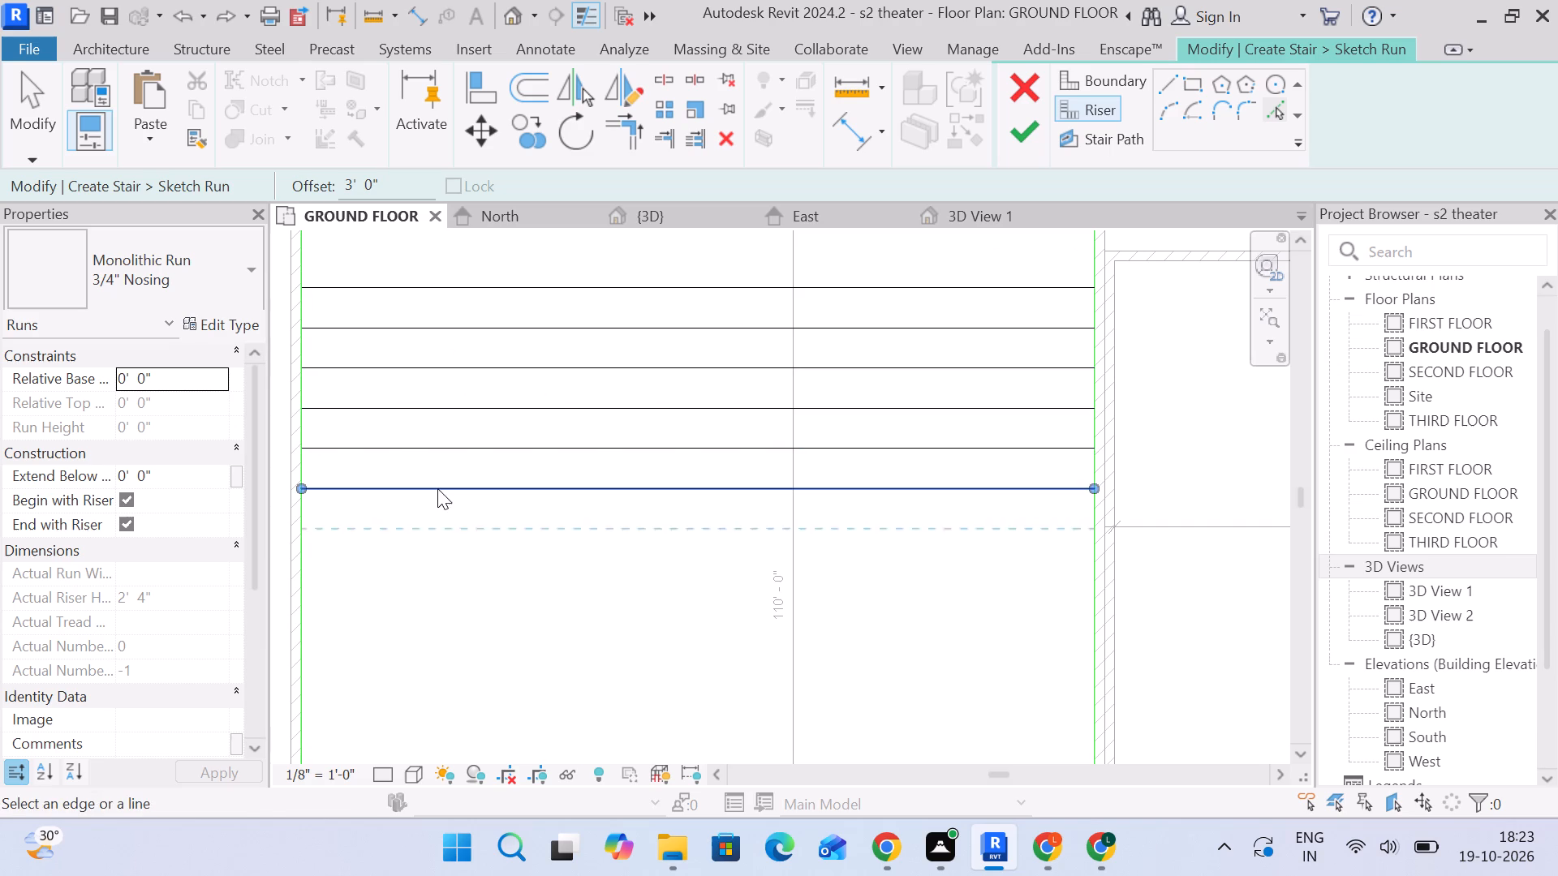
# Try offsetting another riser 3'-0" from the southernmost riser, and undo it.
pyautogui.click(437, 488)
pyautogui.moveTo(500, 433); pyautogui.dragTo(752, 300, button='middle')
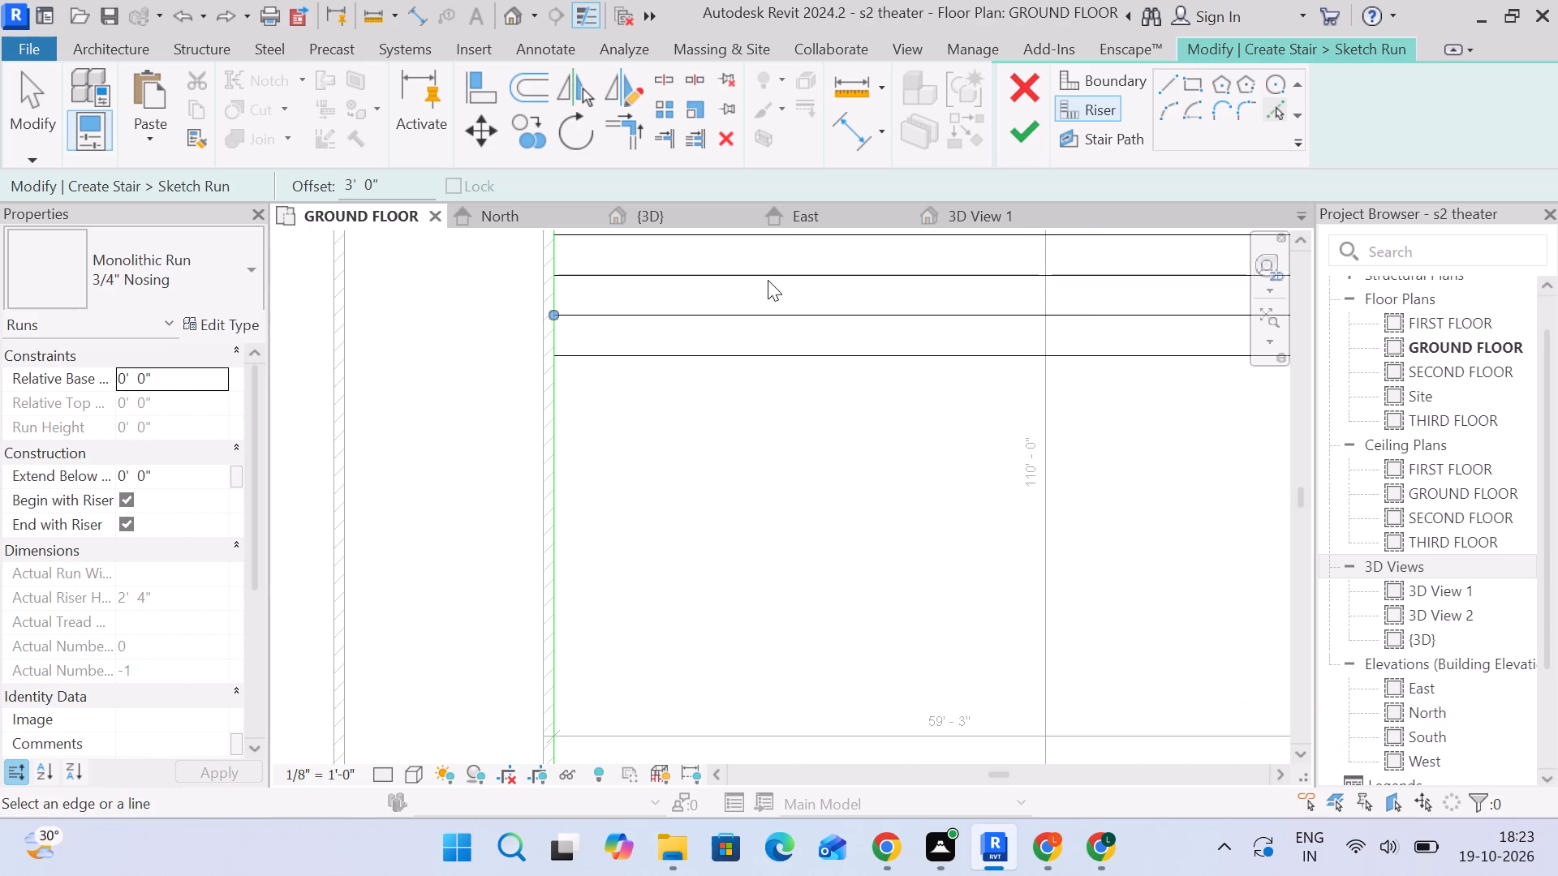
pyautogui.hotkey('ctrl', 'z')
# Add four more risers southward, each offset 3'-0" from the previous one.
pyautogui.click(619, 498)
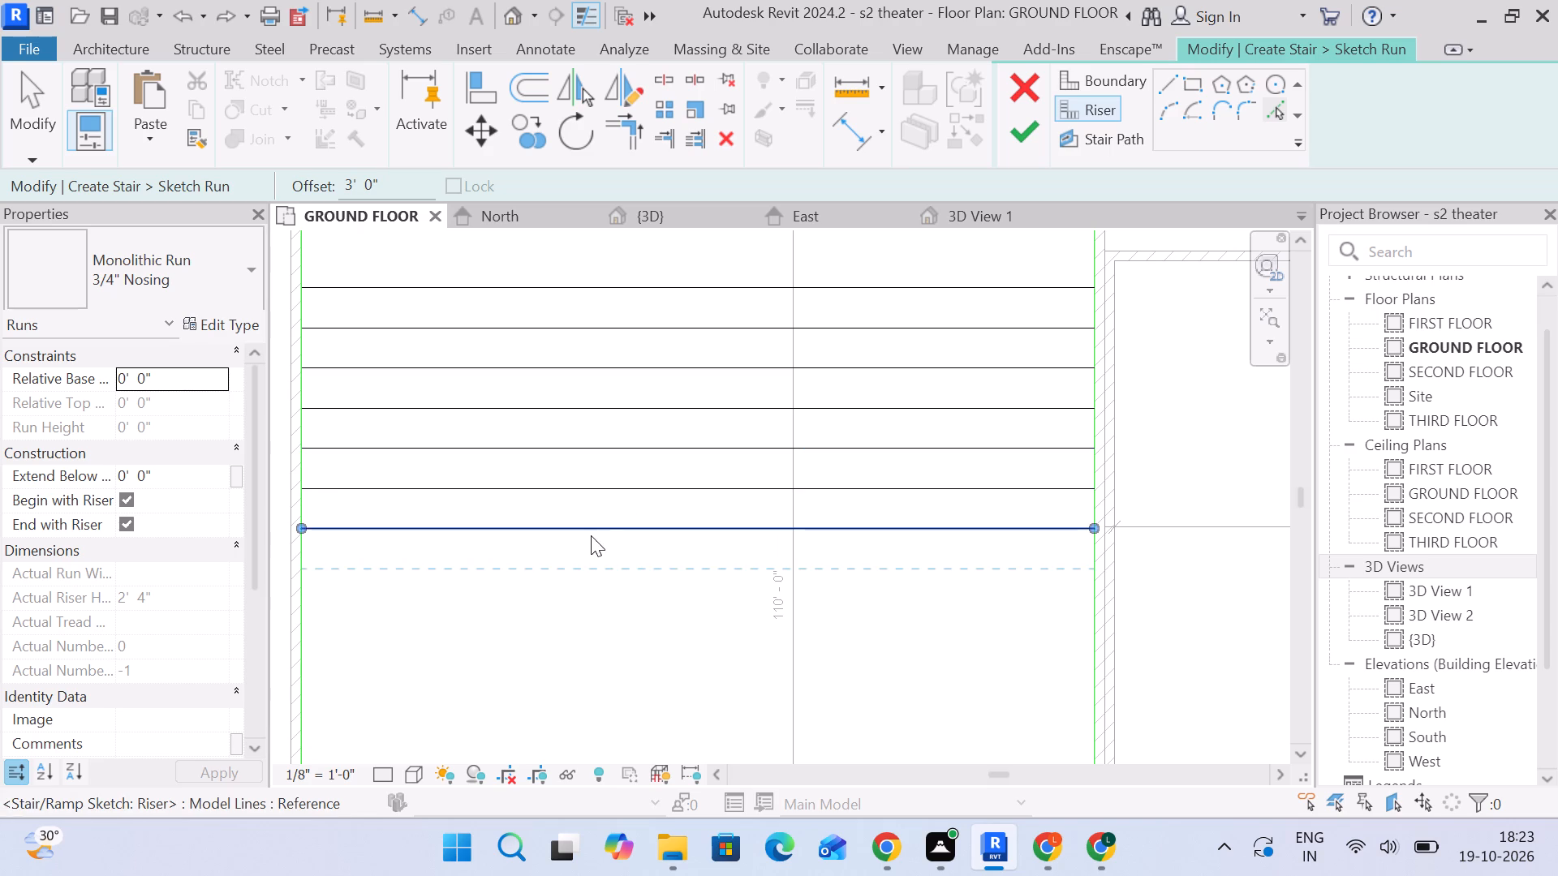
pyautogui.click(590, 537)
pyautogui.moveTo(647, 500); pyautogui.dragTo(675, 457, button='middle')
pyautogui.scroll(-2, 676, 455)
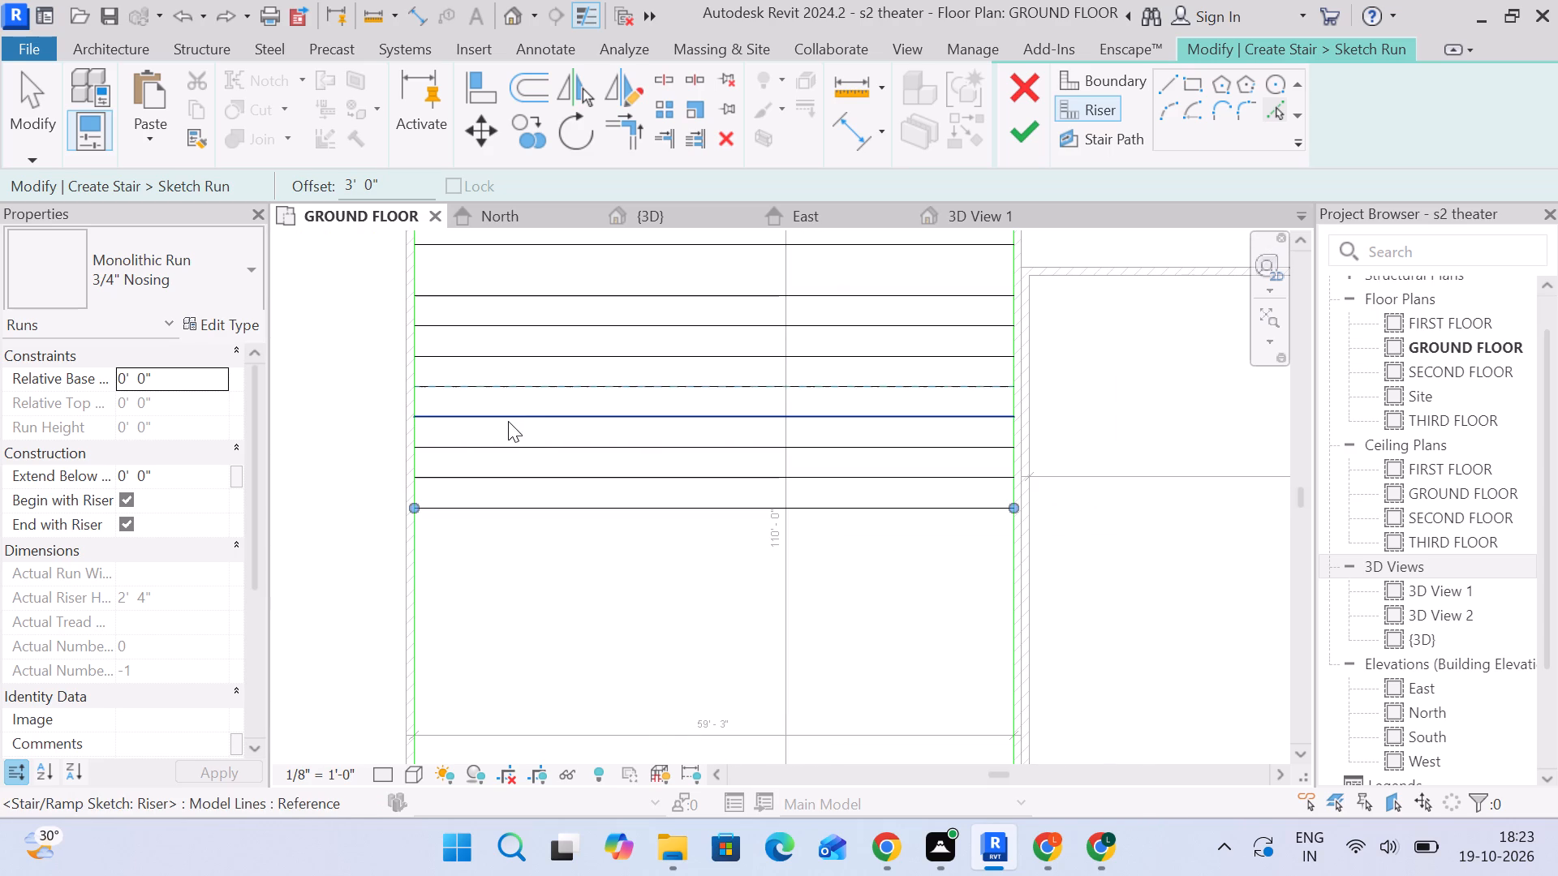
pyautogui.click(488, 513)
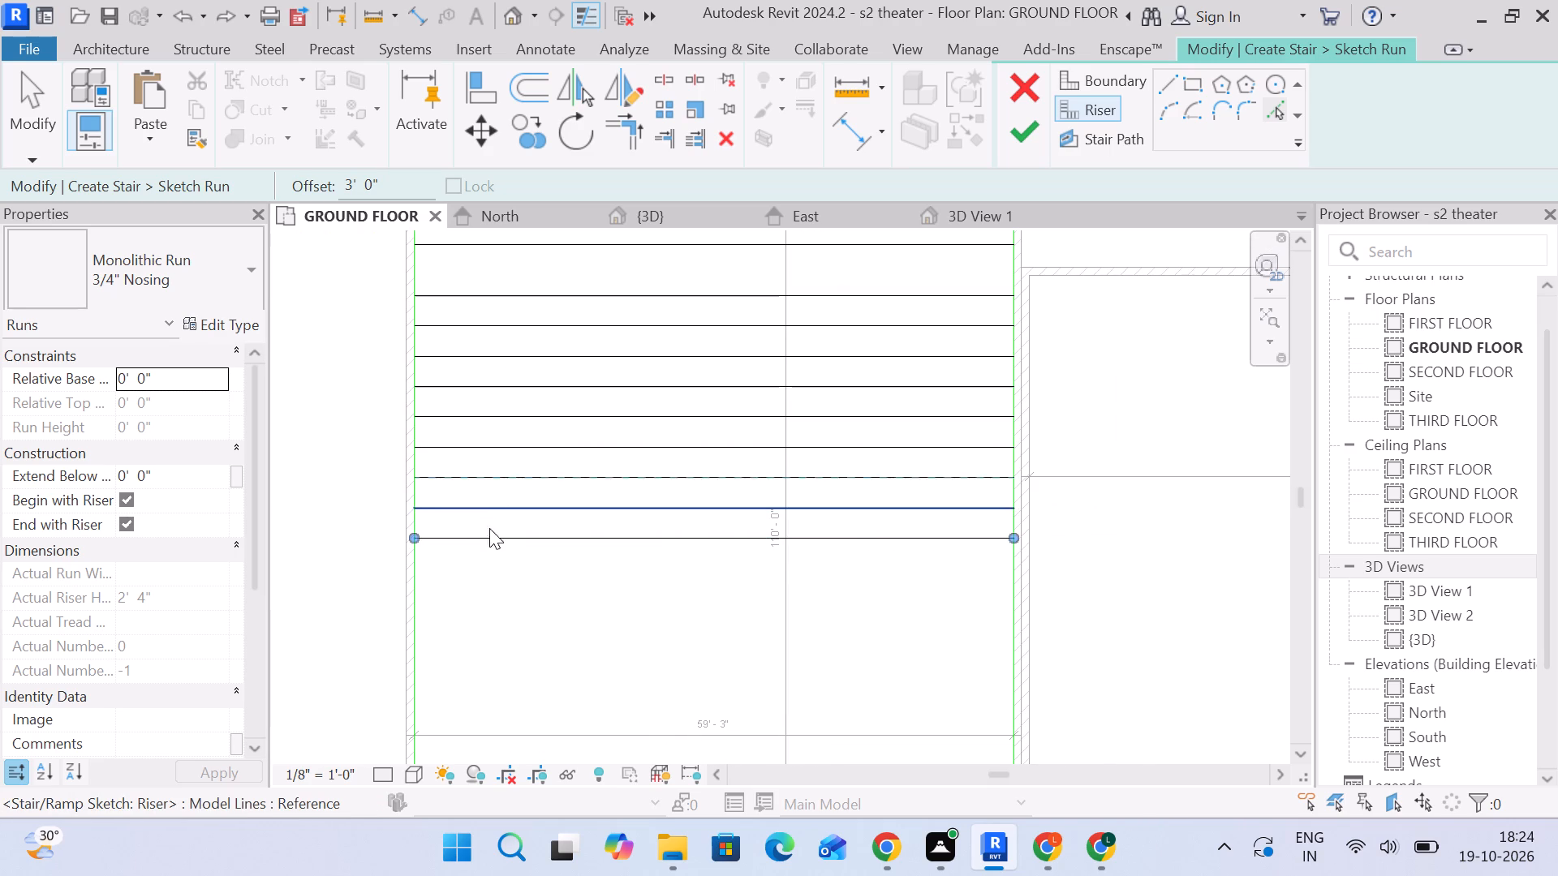
pyautogui.click(498, 548)
# Add one riser offset 5'-0" south of the southernmost riser to leave another wide tread.
pyautogui.moveTo(530, 430); pyautogui.dragTo(561, 218, button='middle')
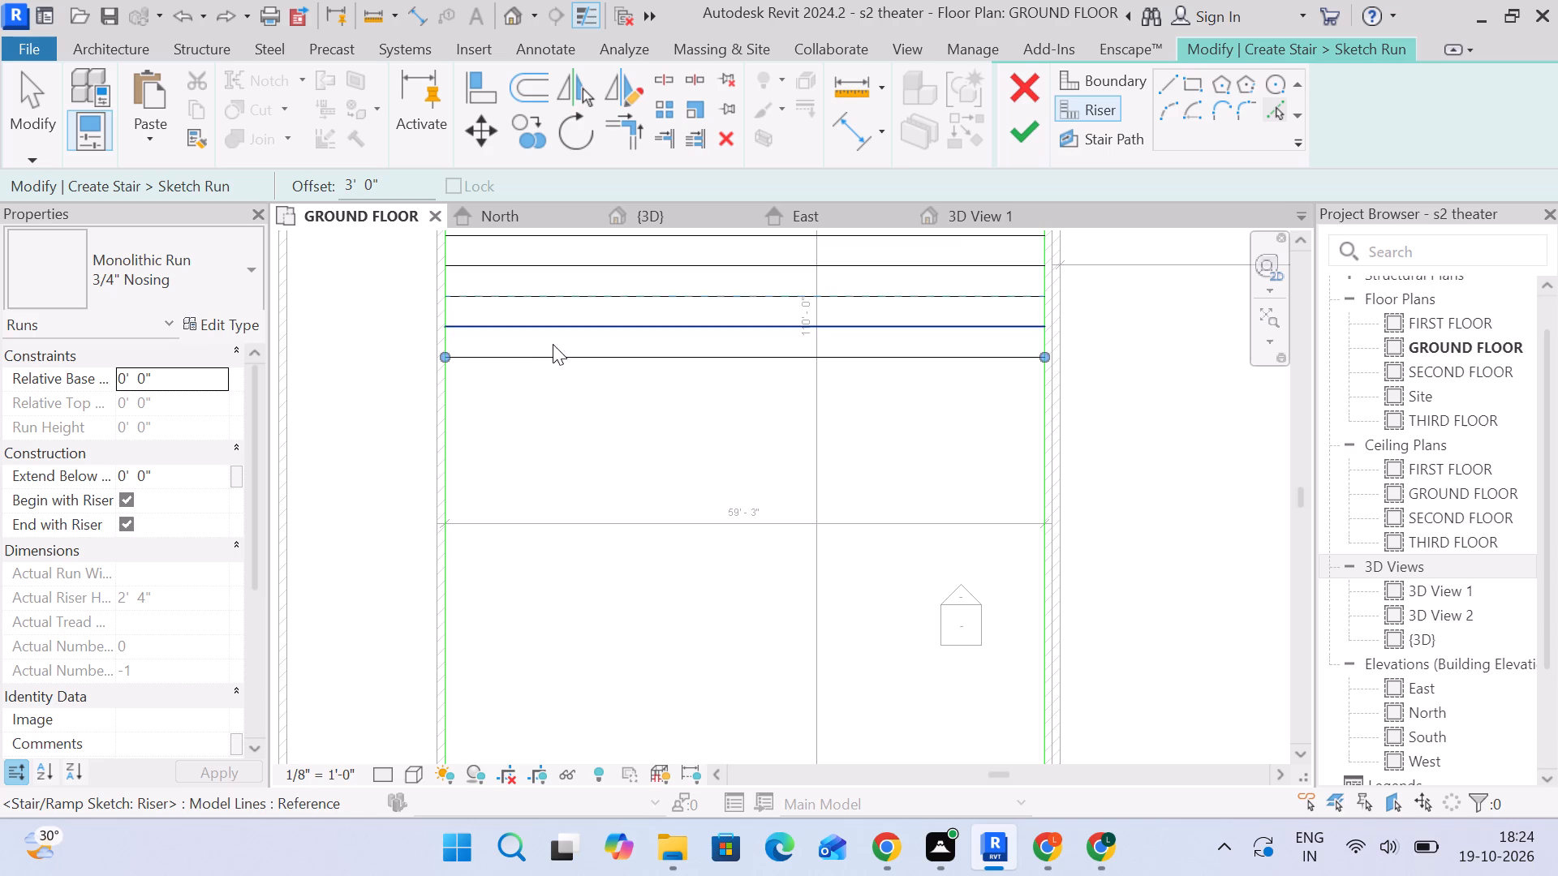
pyautogui.moveTo(415, 184); pyautogui.dragTo(243, 168)
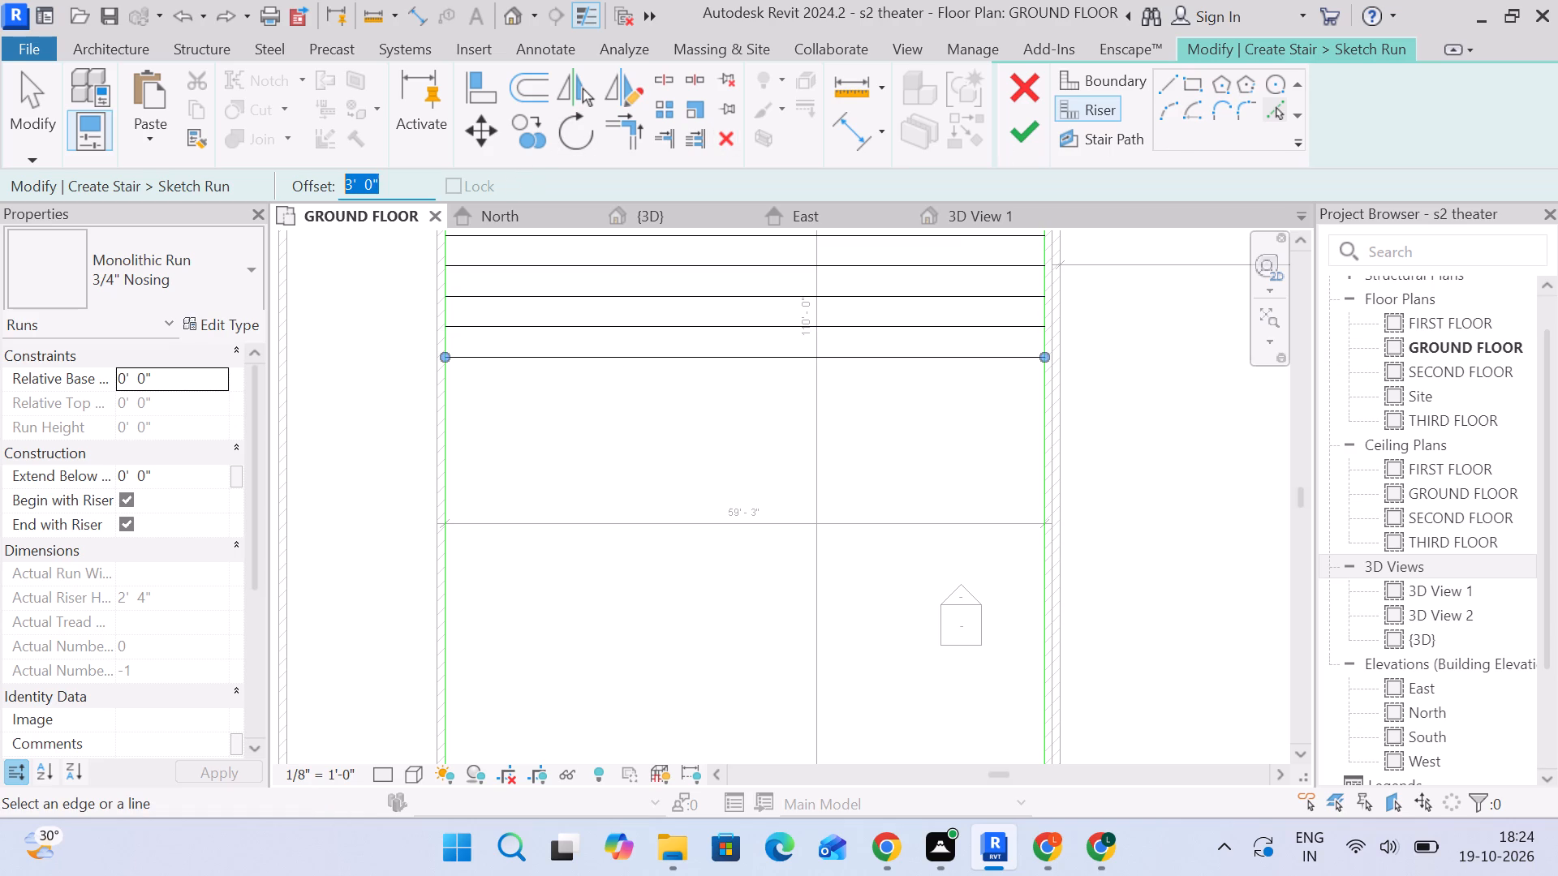
pyautogui.moveTo(243, 168); pyautogui.dragTo(241, 168)
pyautogui.press('5')
pyautogui.press('Return')
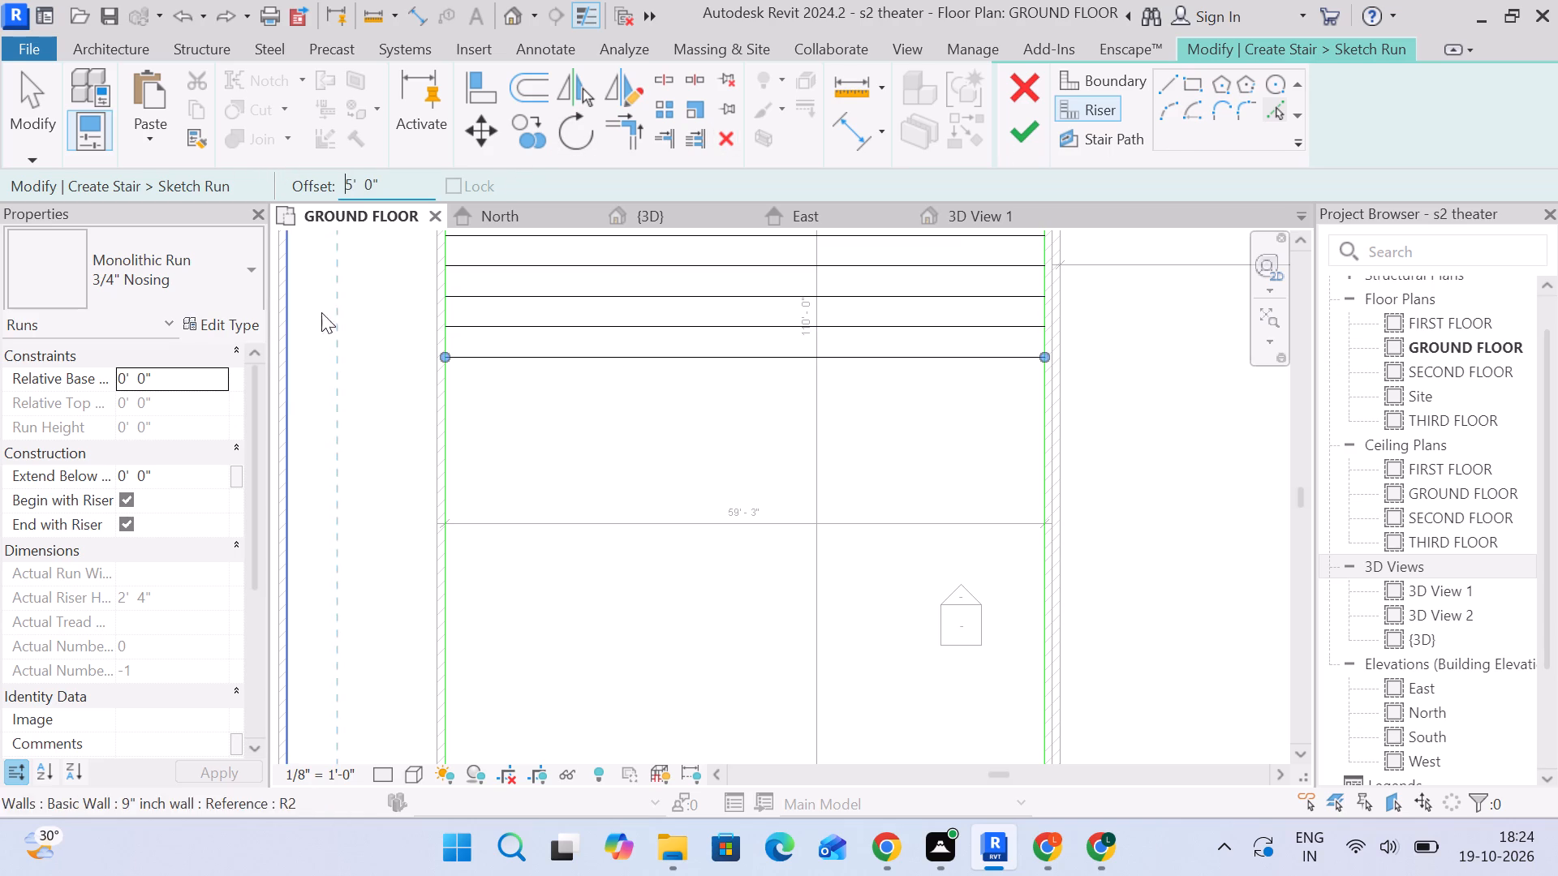
pyautogui.click(510, 358)
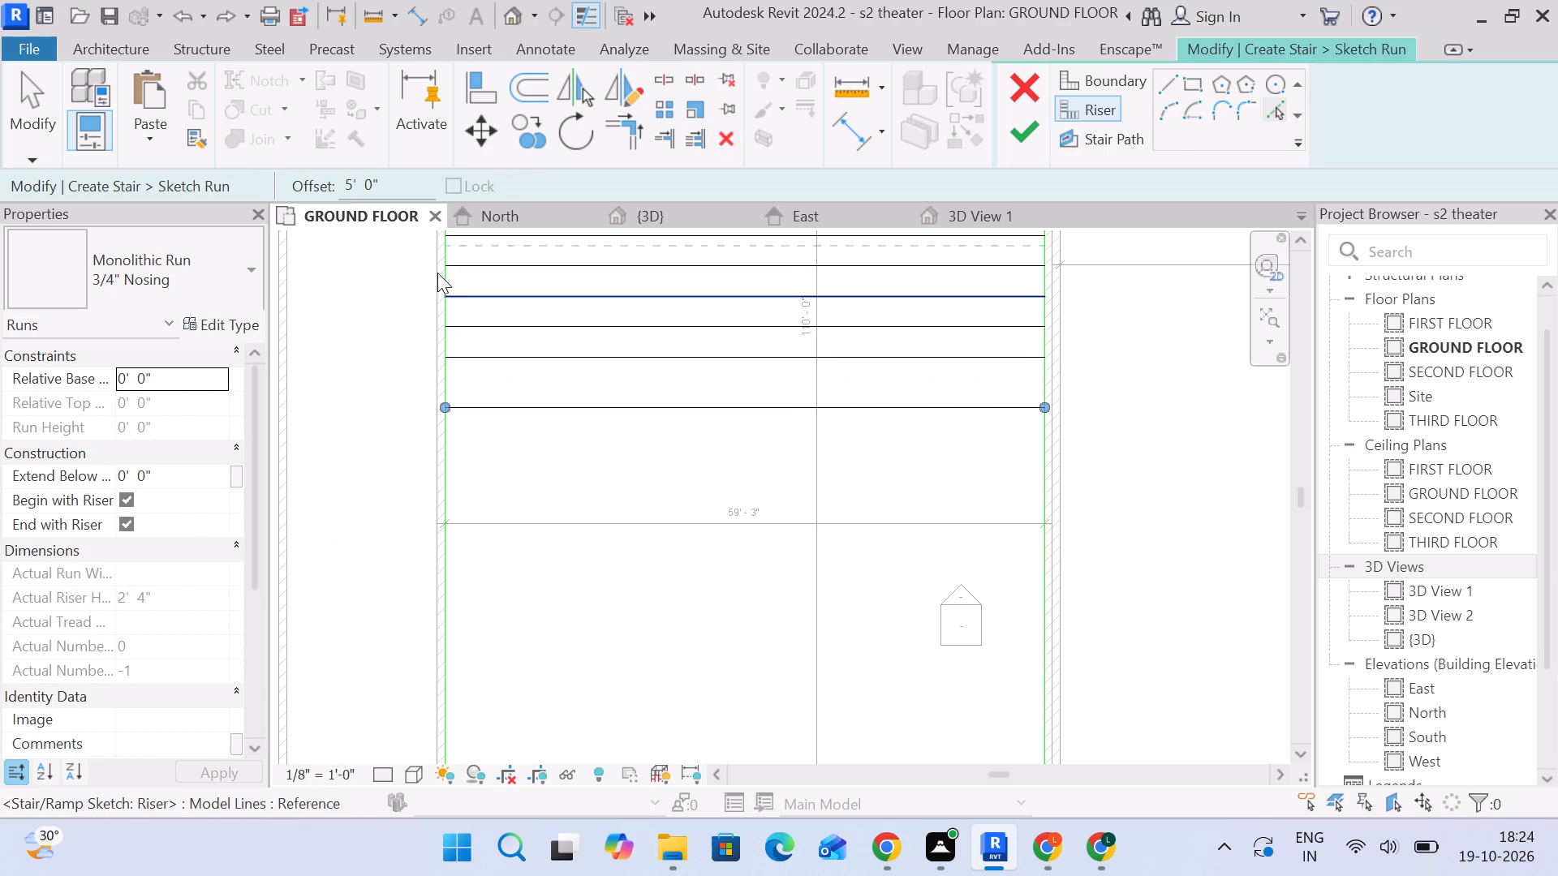
# Set the offset back to 3'-0" and add ten risers southward from the 5'-0" riser.
pyautogui.moveTo(383, 178); pyautogui.dragTo(252, 170)
pyautogui.press('3')
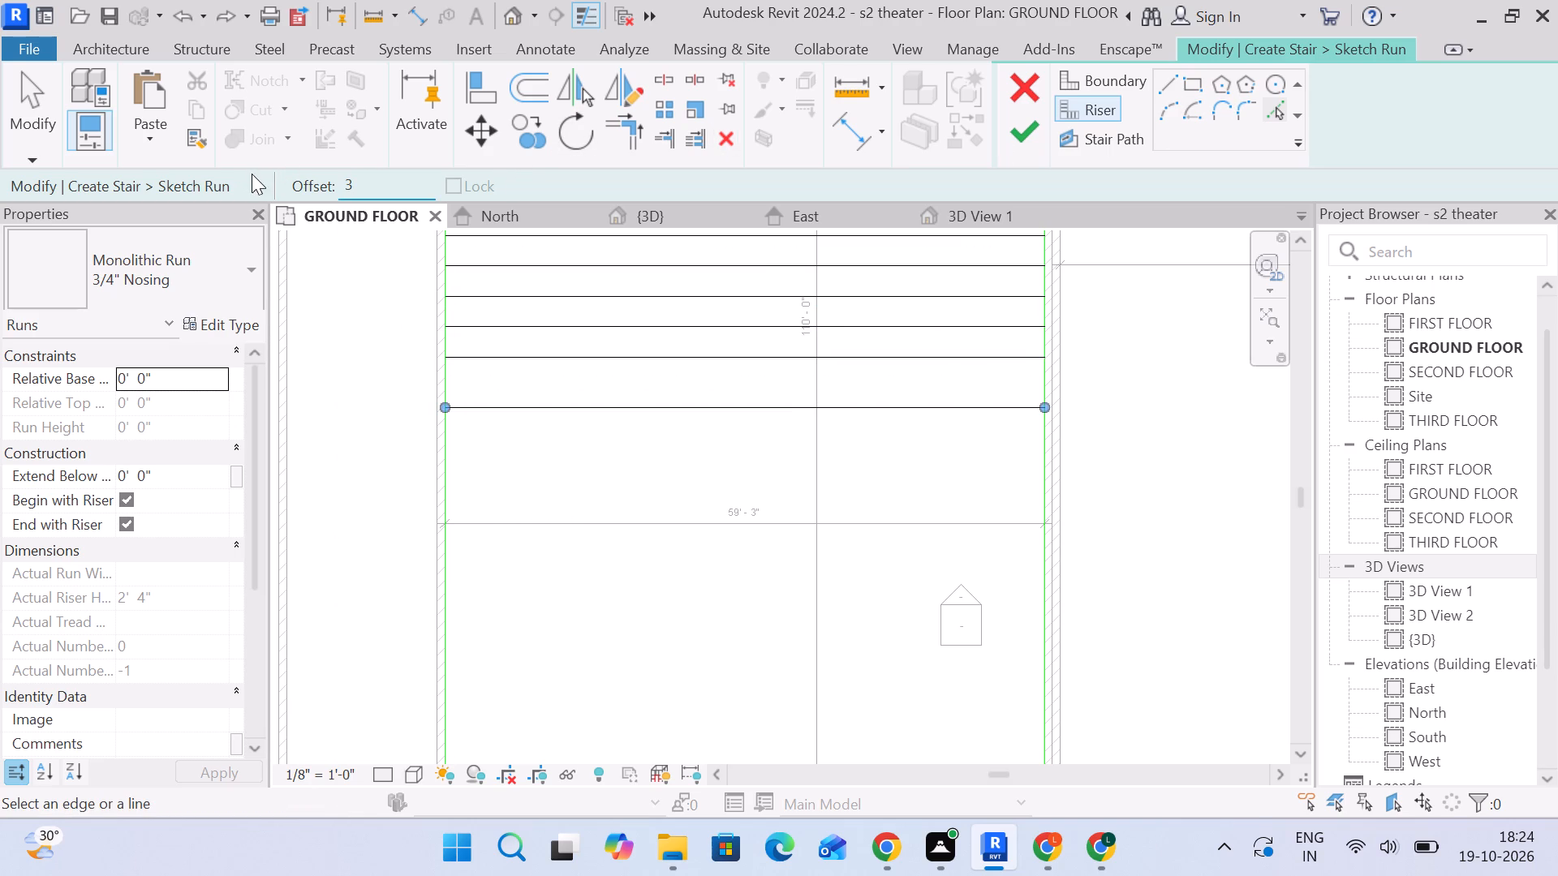
pyautogui.press('Return')
pyautogui.click(536, 411)
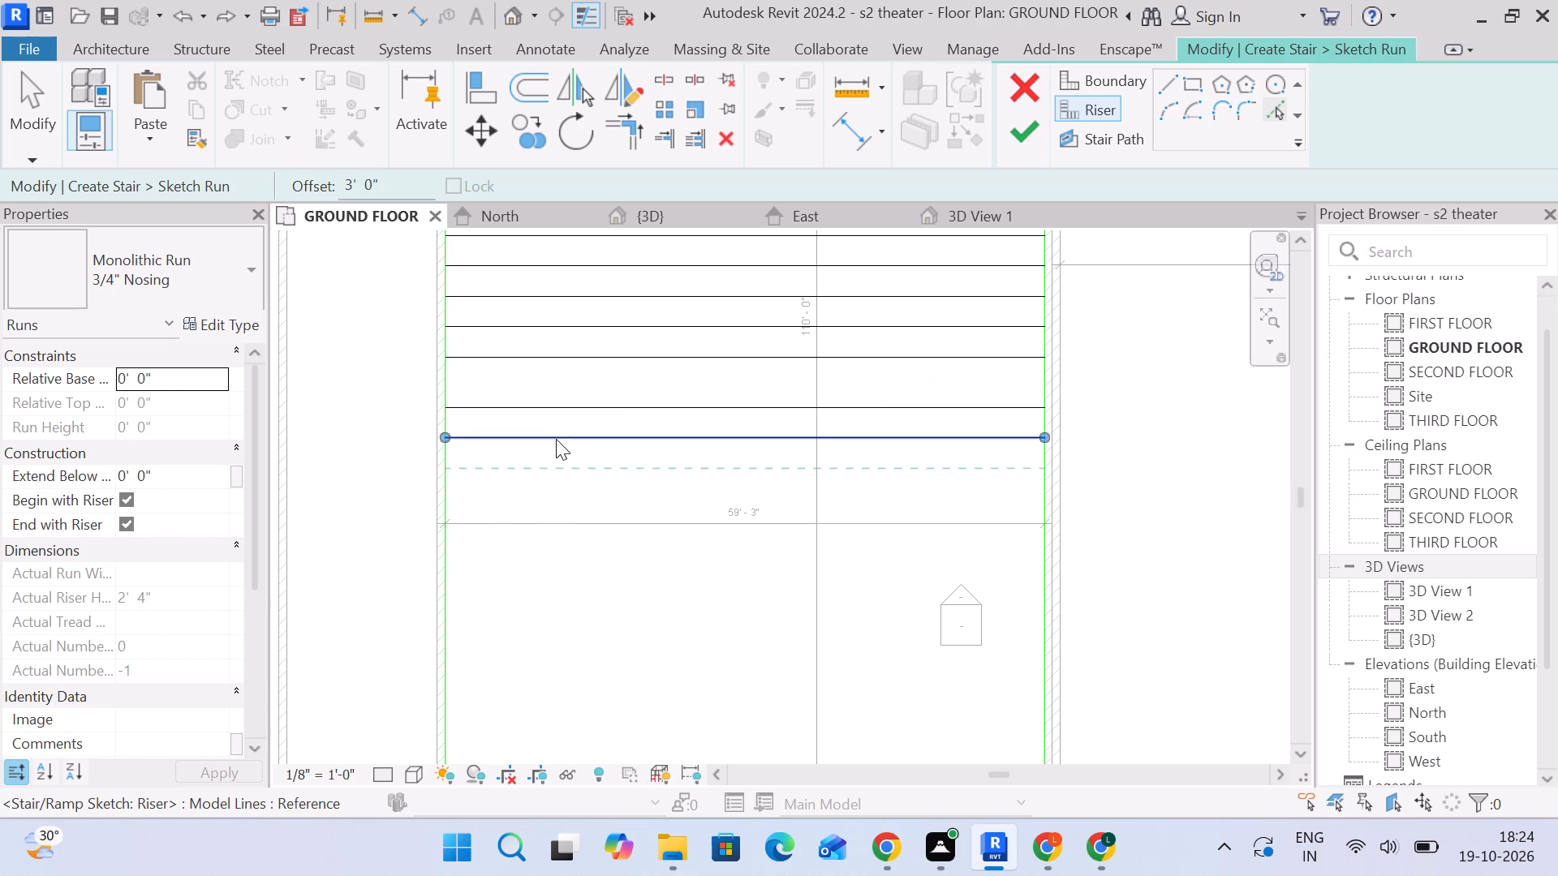
pyautogui.click(556, 439)
pyautogui.click(558, 483)
pyautogui.click(557, 478)
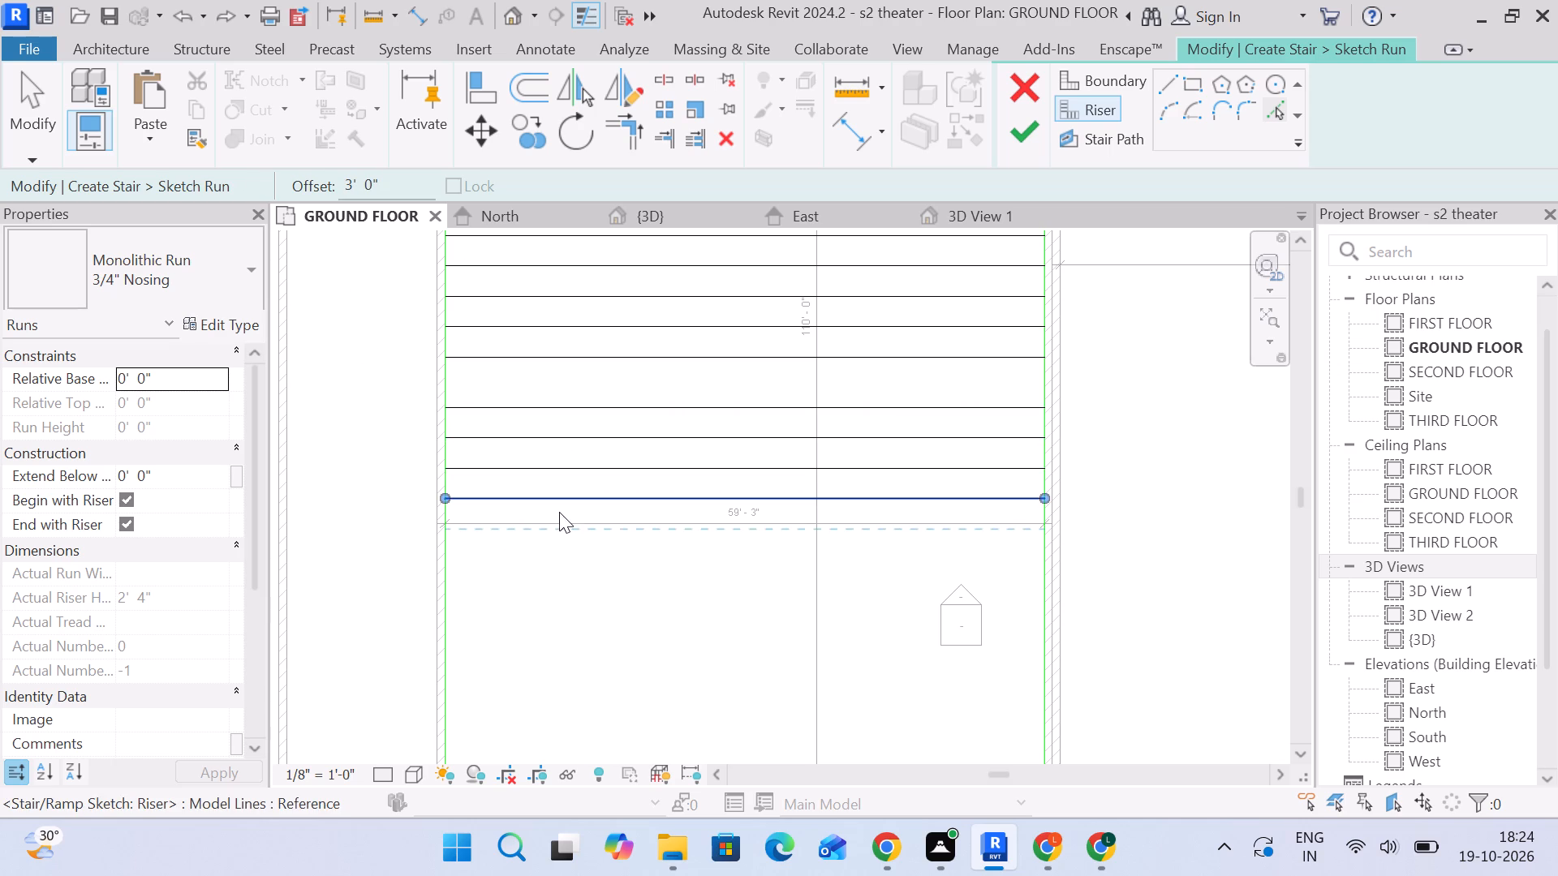
pyautogui.click(560, 502)
pyautogui.click(557, 536)
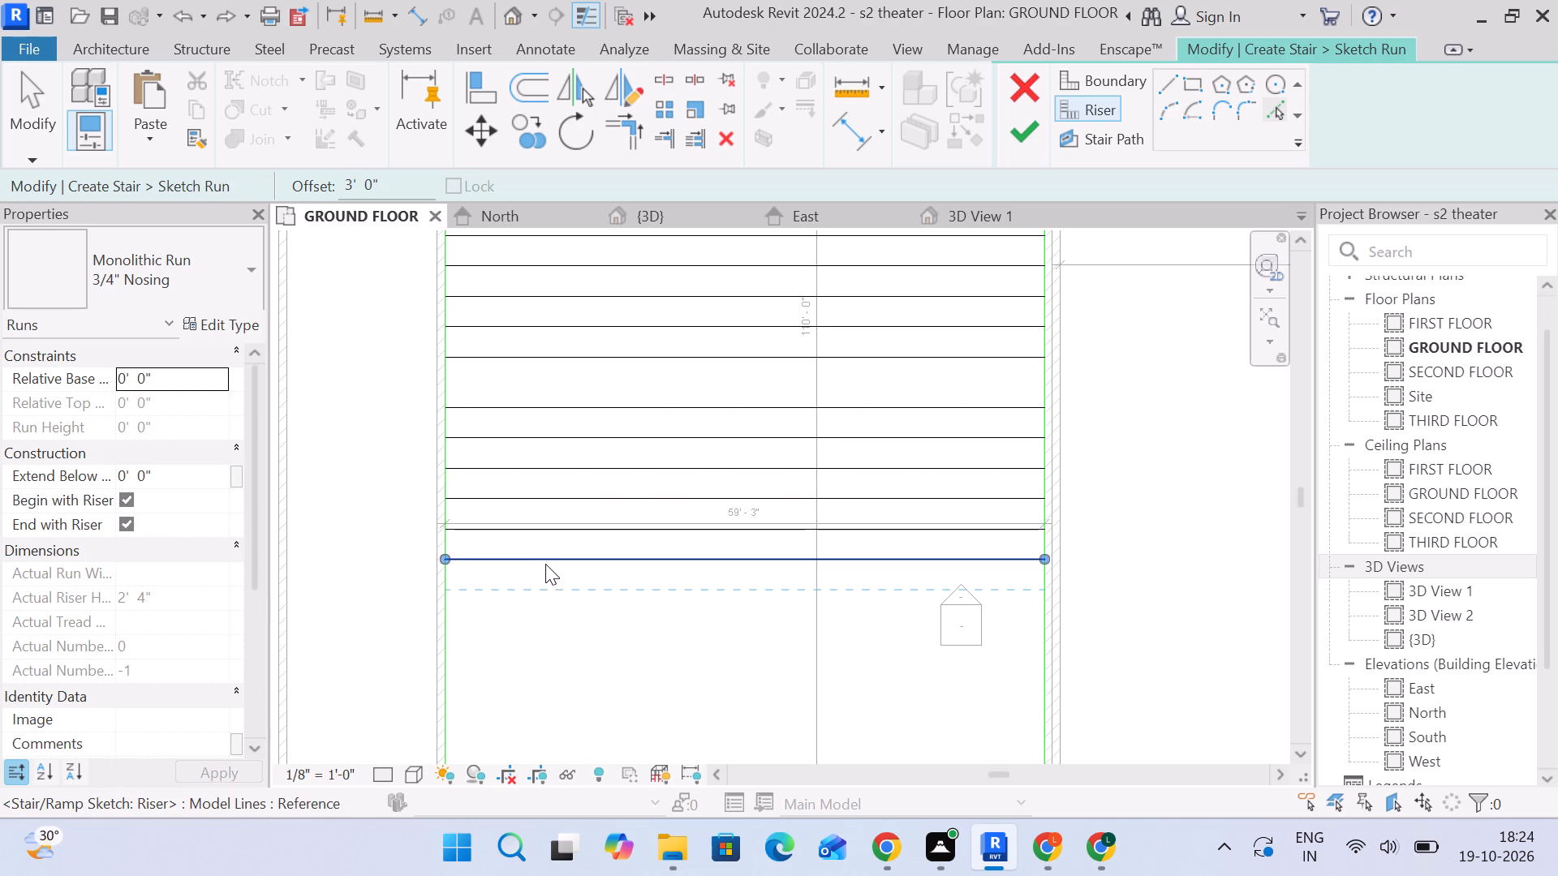
pyautogui.click(545, 564)
pyautogui.click(546, 598)
pyautogui.moveTo(617, 415); pyautogui.dragTo(597, 245, button='middle')
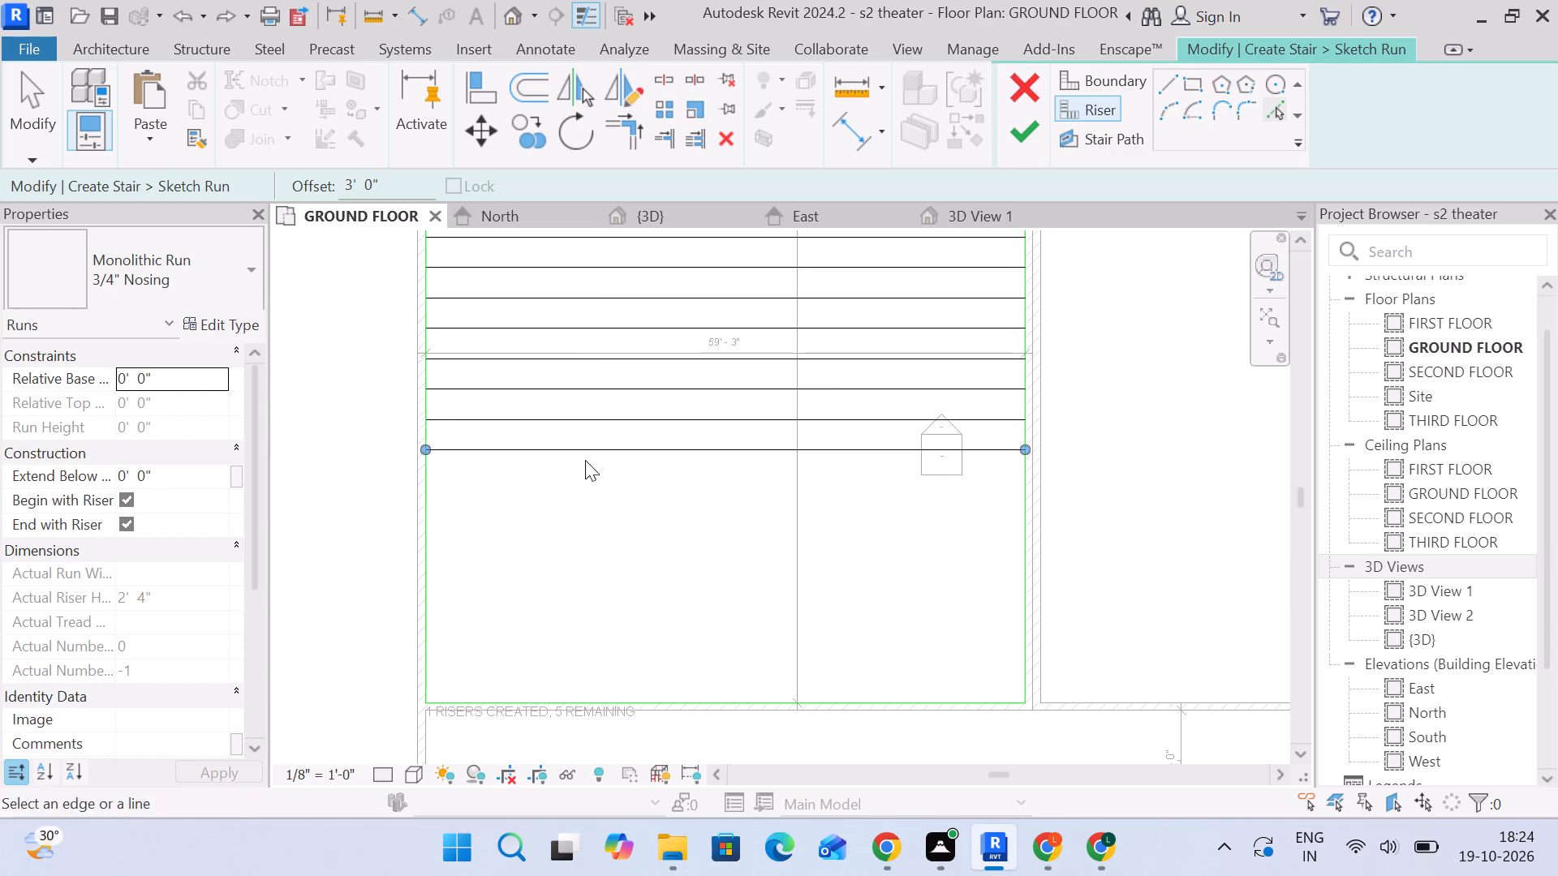
pyautogui.click(576, 457)
pyautogui.click(568, 492)
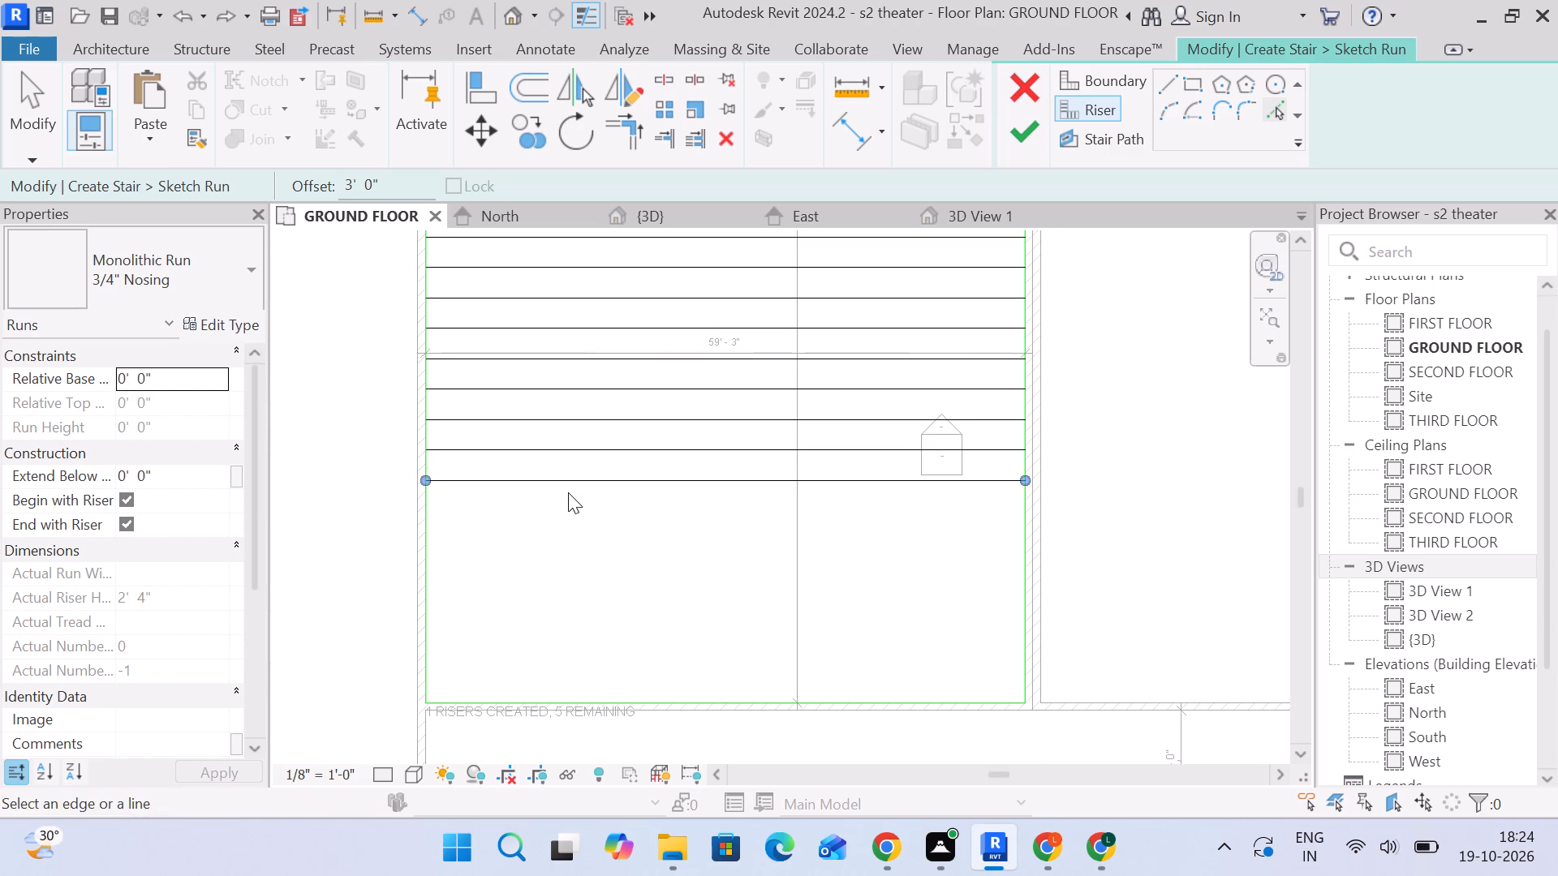
pyautogui.click(566, 483)
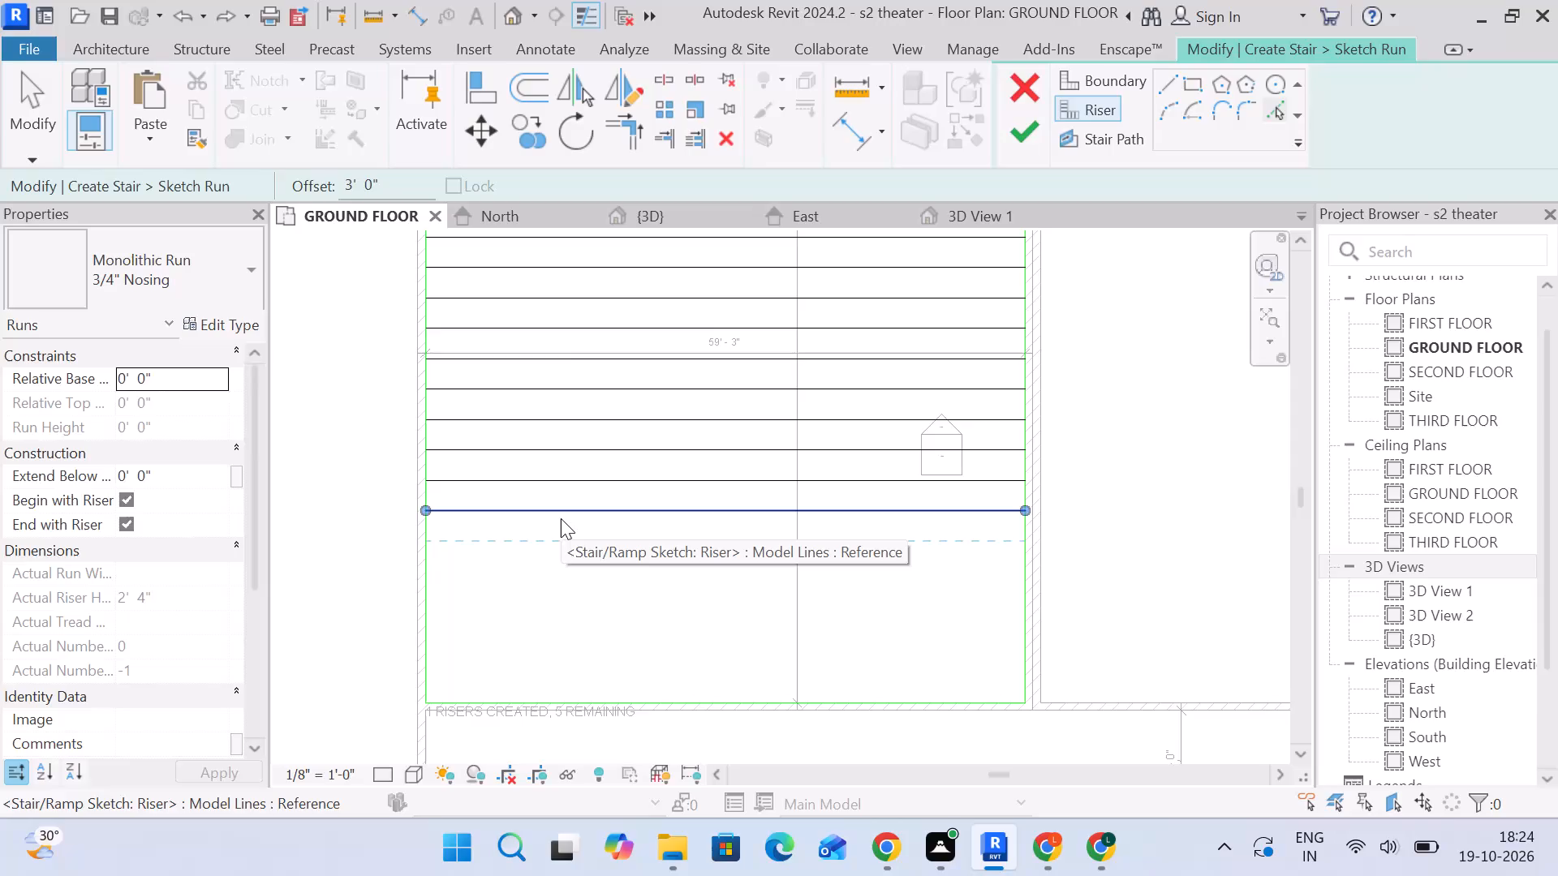
pyautogui.click(561, 518)
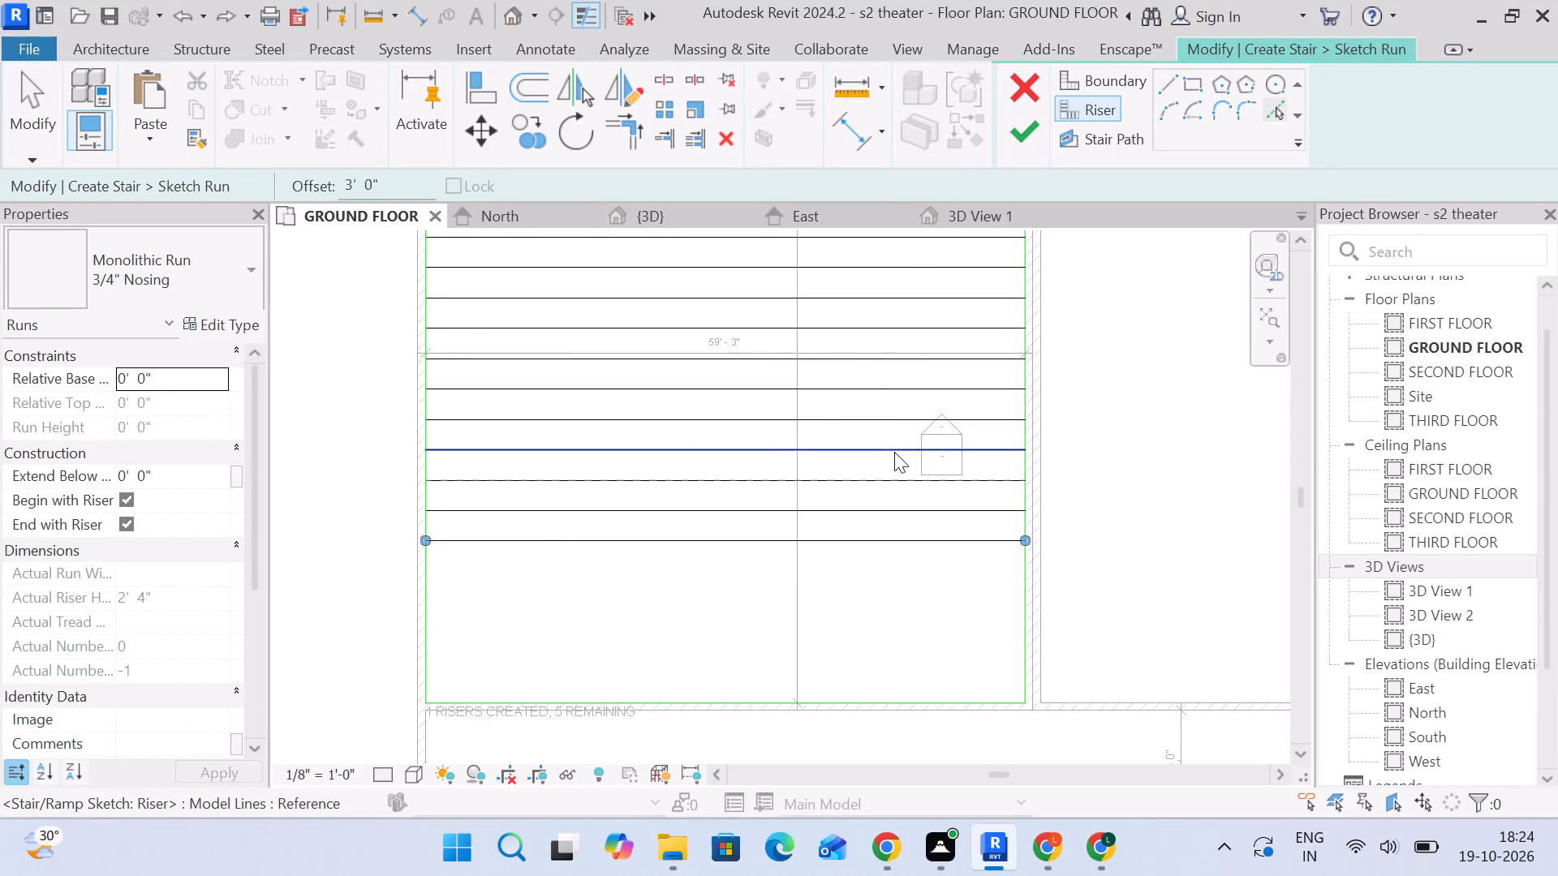
# Move the southern boundary line of the run north onto the southernmost riser.
pyautogui.scroll(-2, 1037, 339)
pyautogui.moveTo(1022, 348); pyautogui.dragTo(1014, 401, button='middle')
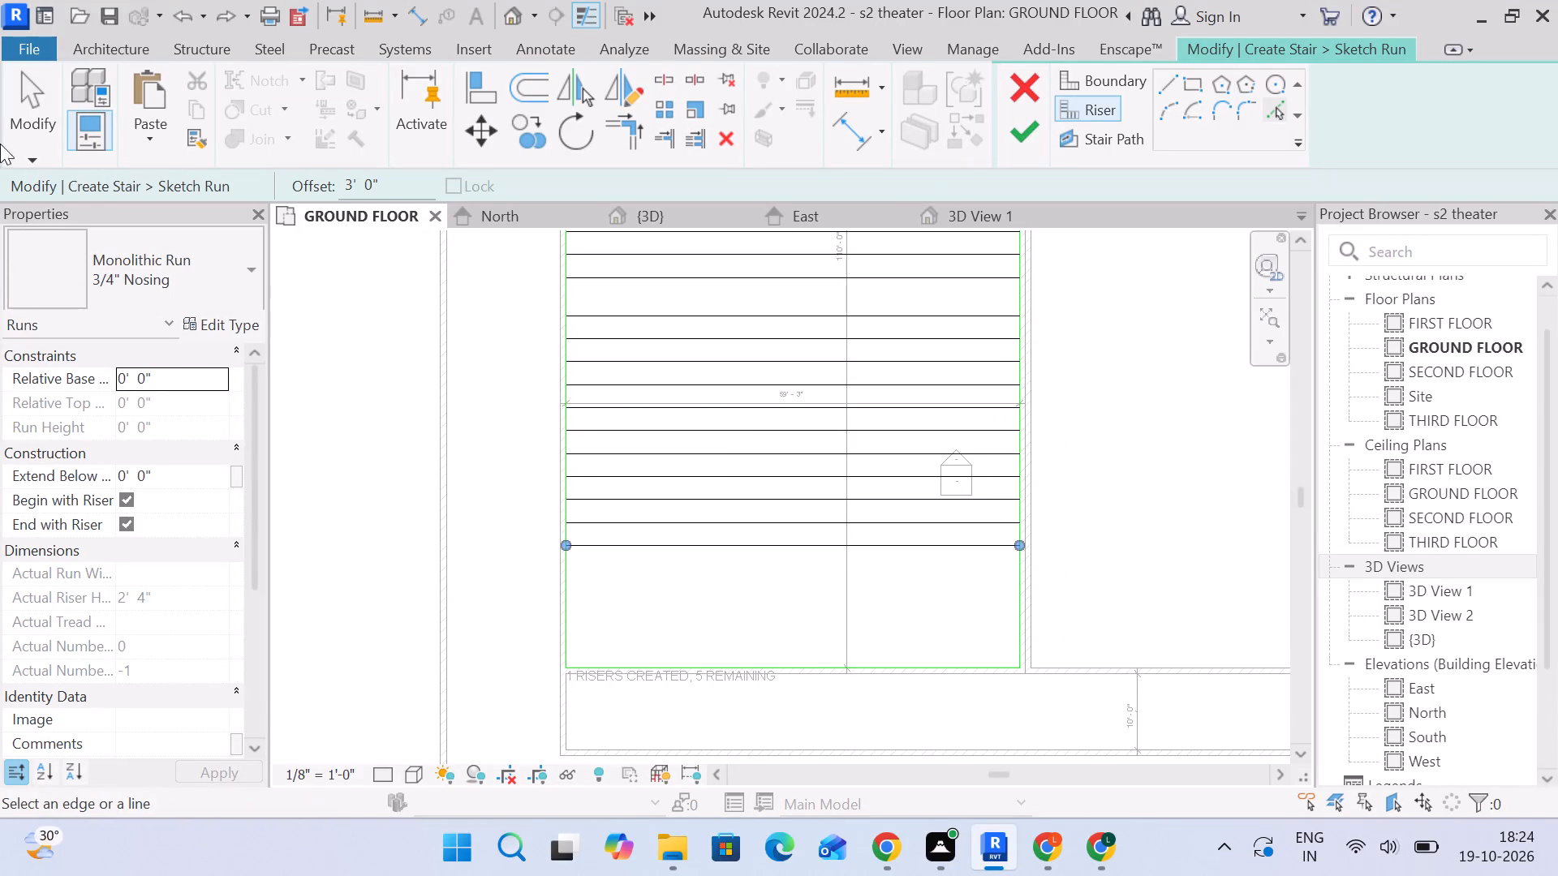
pyautogui.click(28, 88)
pyautogui.click(647, 673)
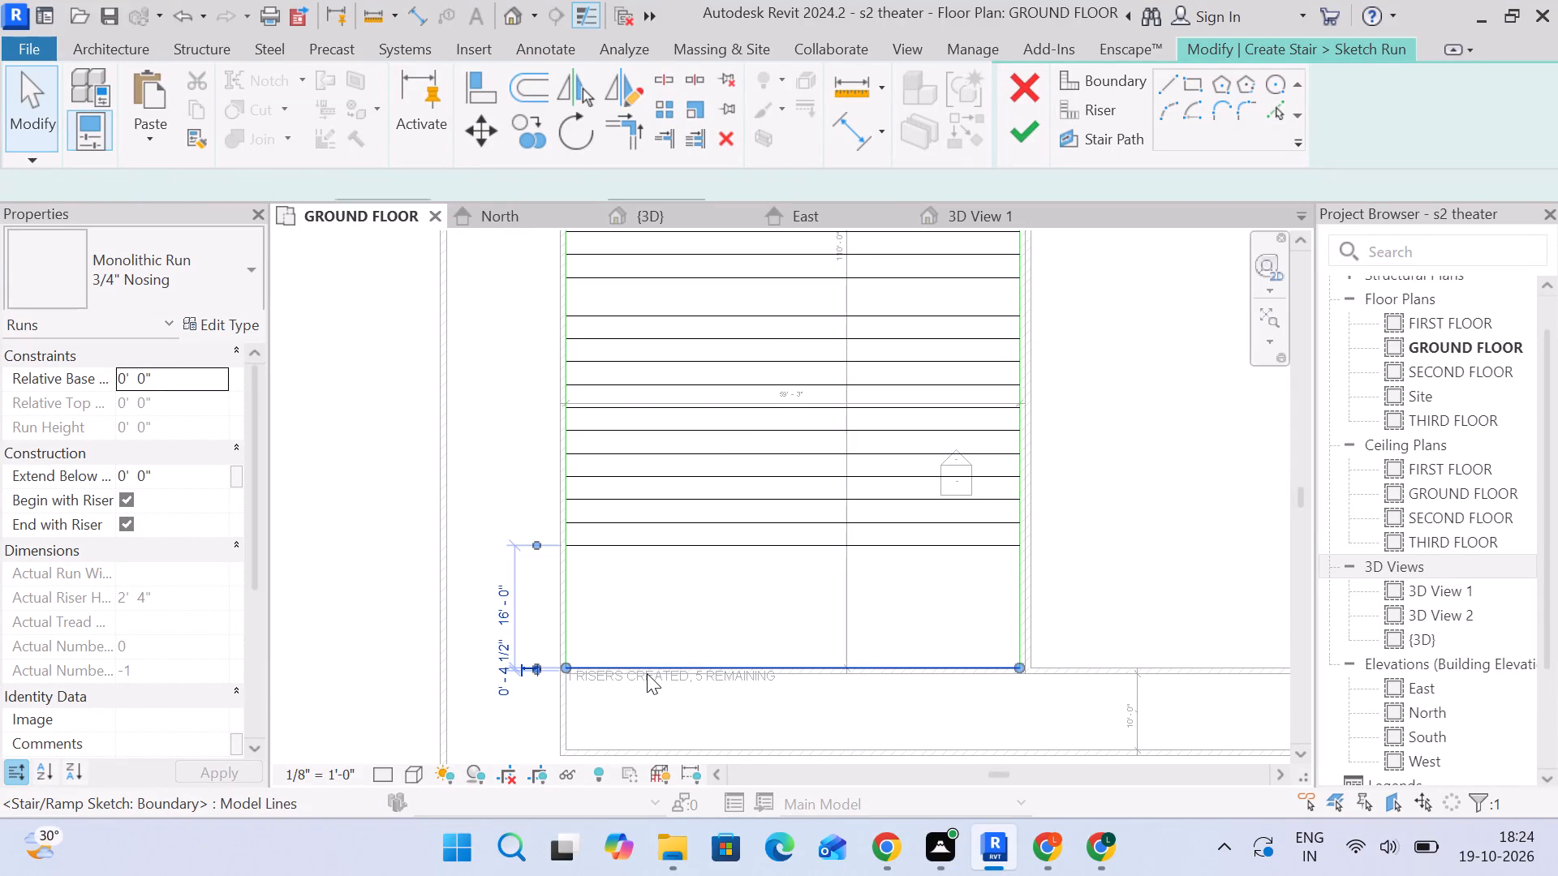
pyautogui.moveTo(697, 671); pyautogui.dragTo(686, 555)
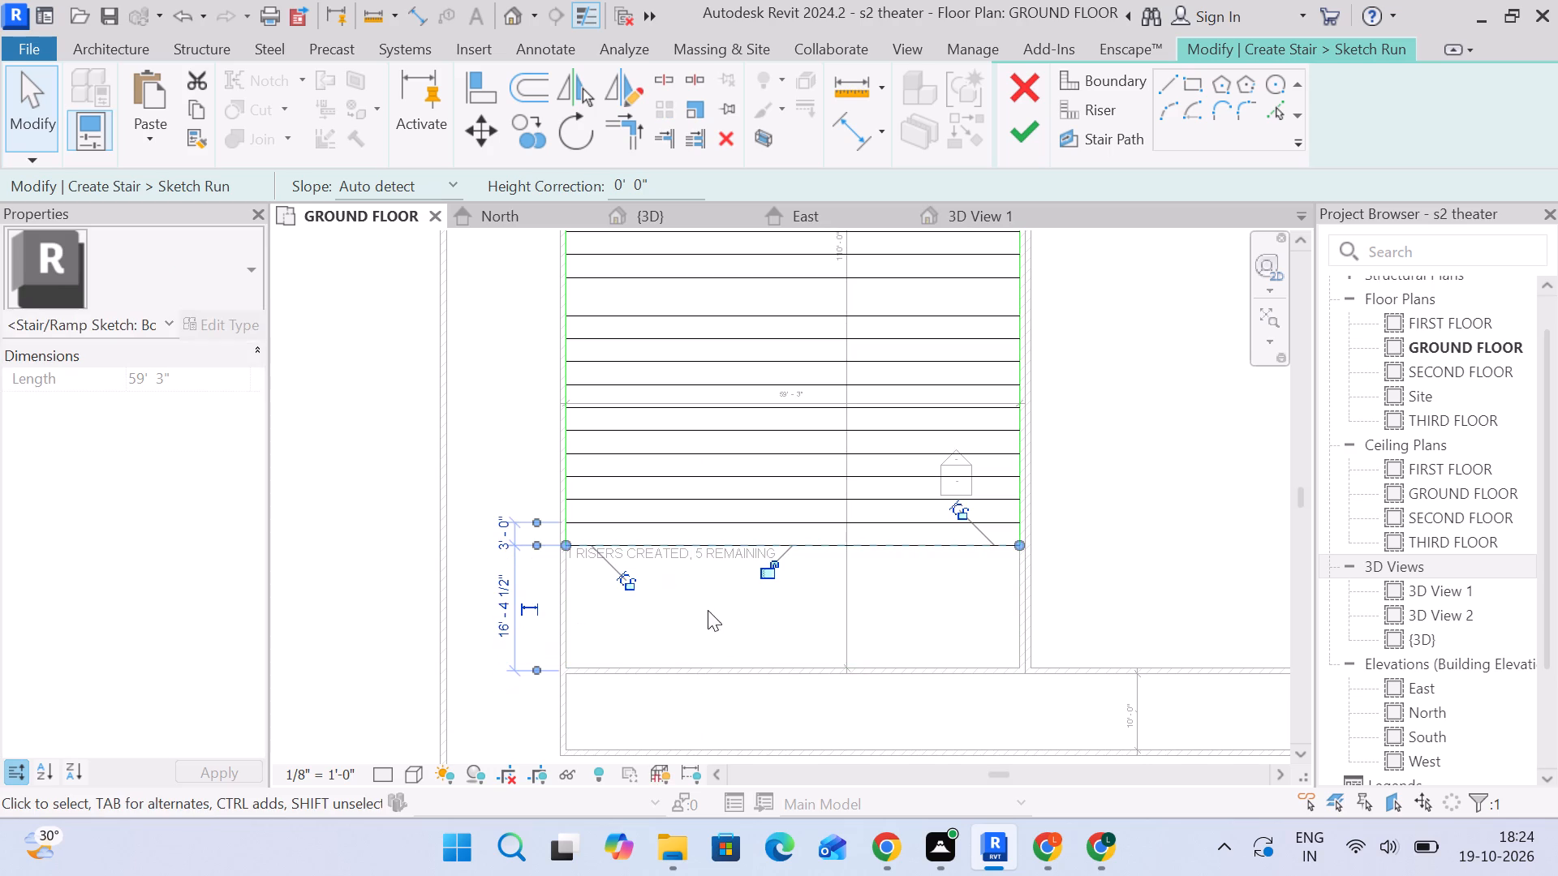
pyautogui.click(1098, 506)
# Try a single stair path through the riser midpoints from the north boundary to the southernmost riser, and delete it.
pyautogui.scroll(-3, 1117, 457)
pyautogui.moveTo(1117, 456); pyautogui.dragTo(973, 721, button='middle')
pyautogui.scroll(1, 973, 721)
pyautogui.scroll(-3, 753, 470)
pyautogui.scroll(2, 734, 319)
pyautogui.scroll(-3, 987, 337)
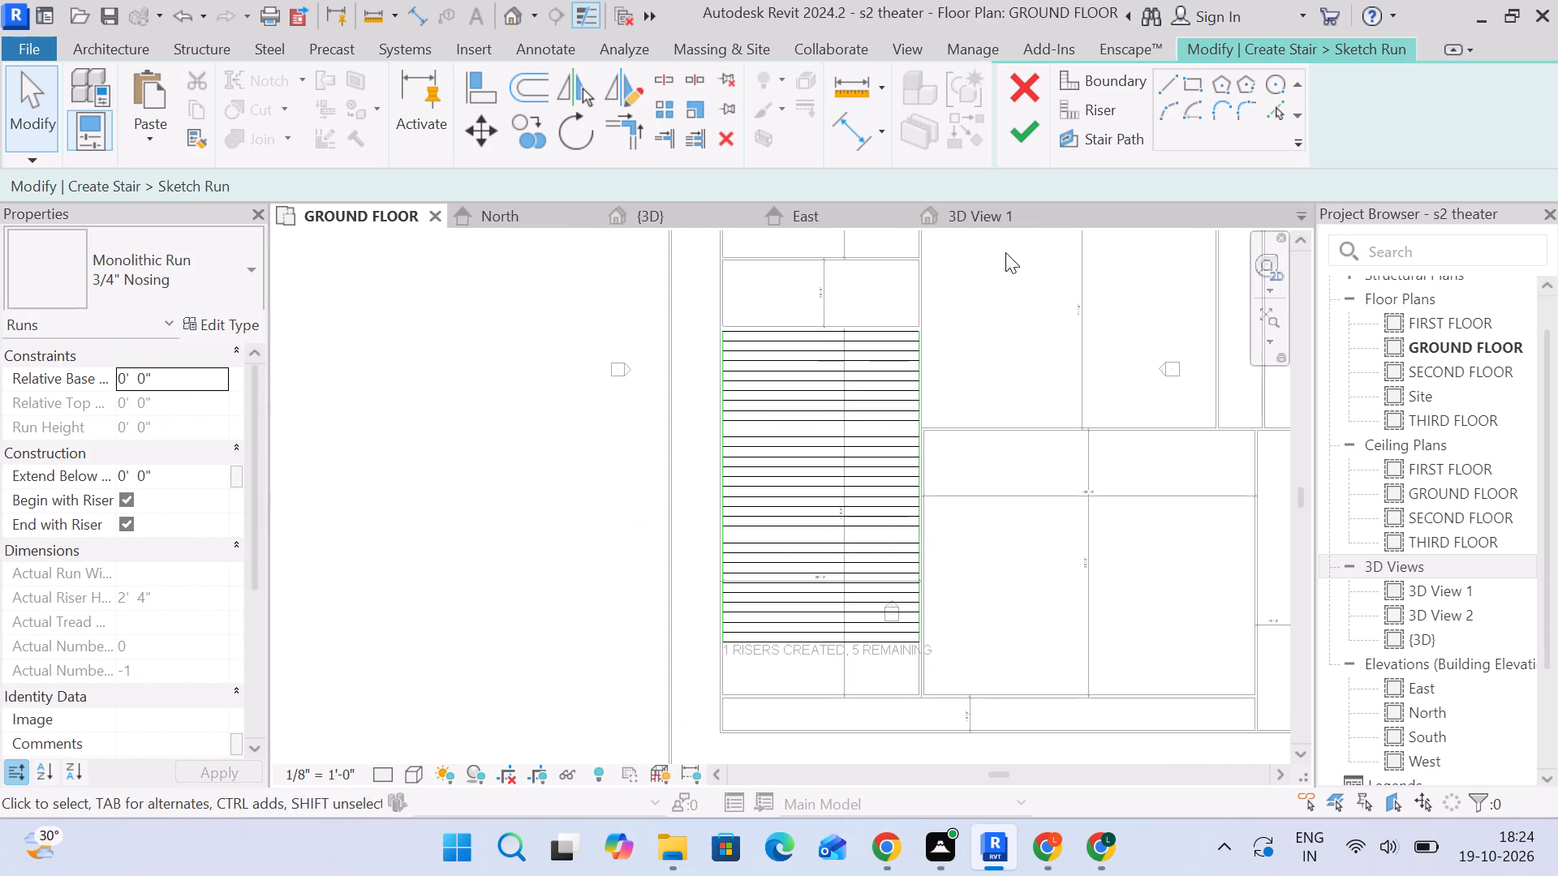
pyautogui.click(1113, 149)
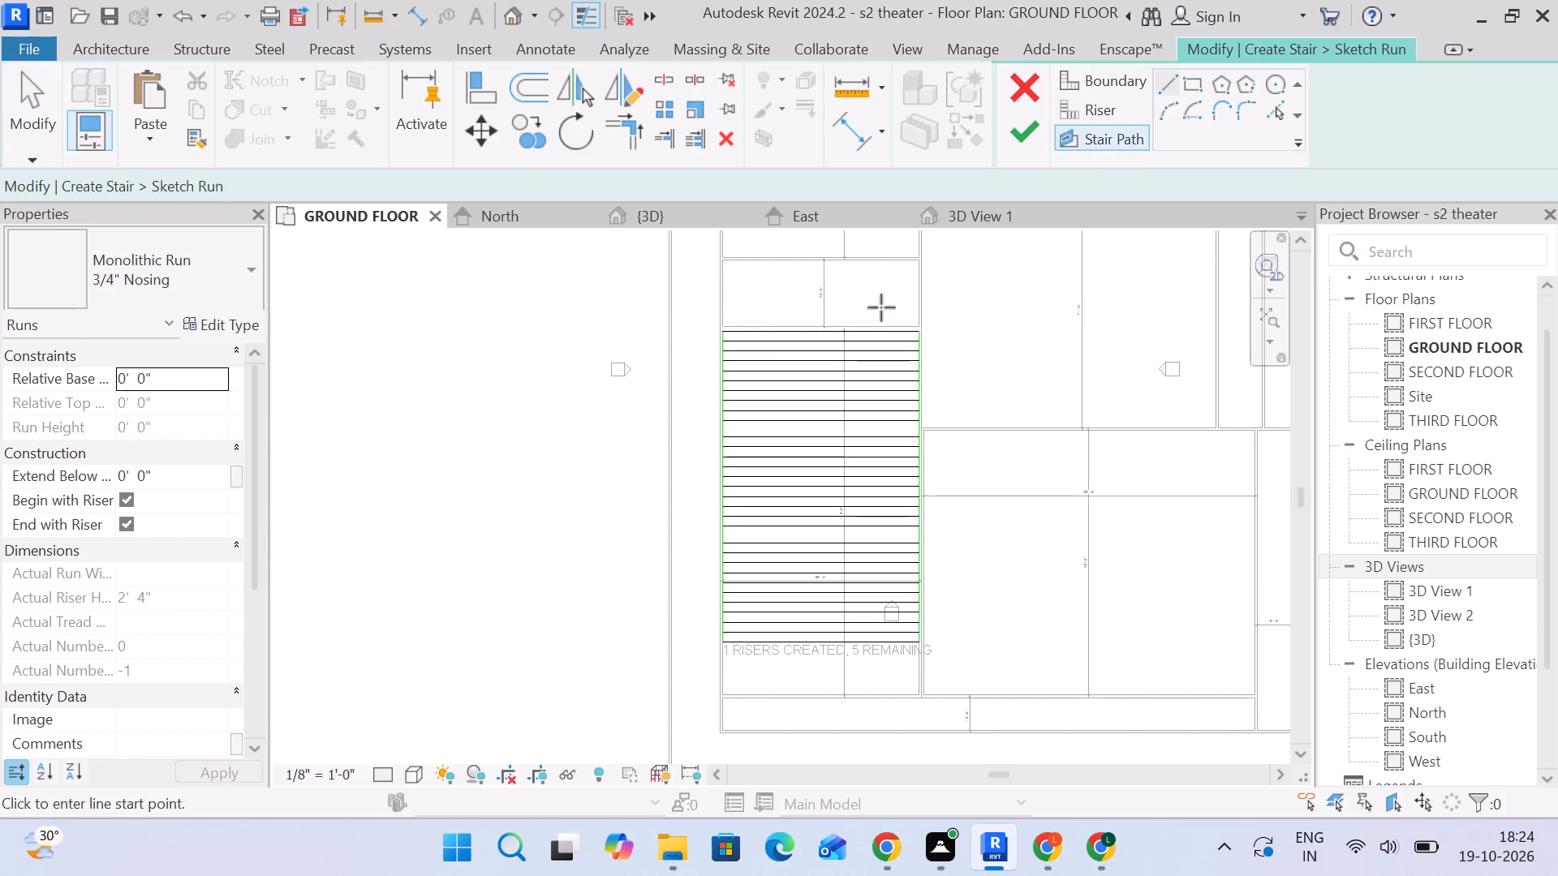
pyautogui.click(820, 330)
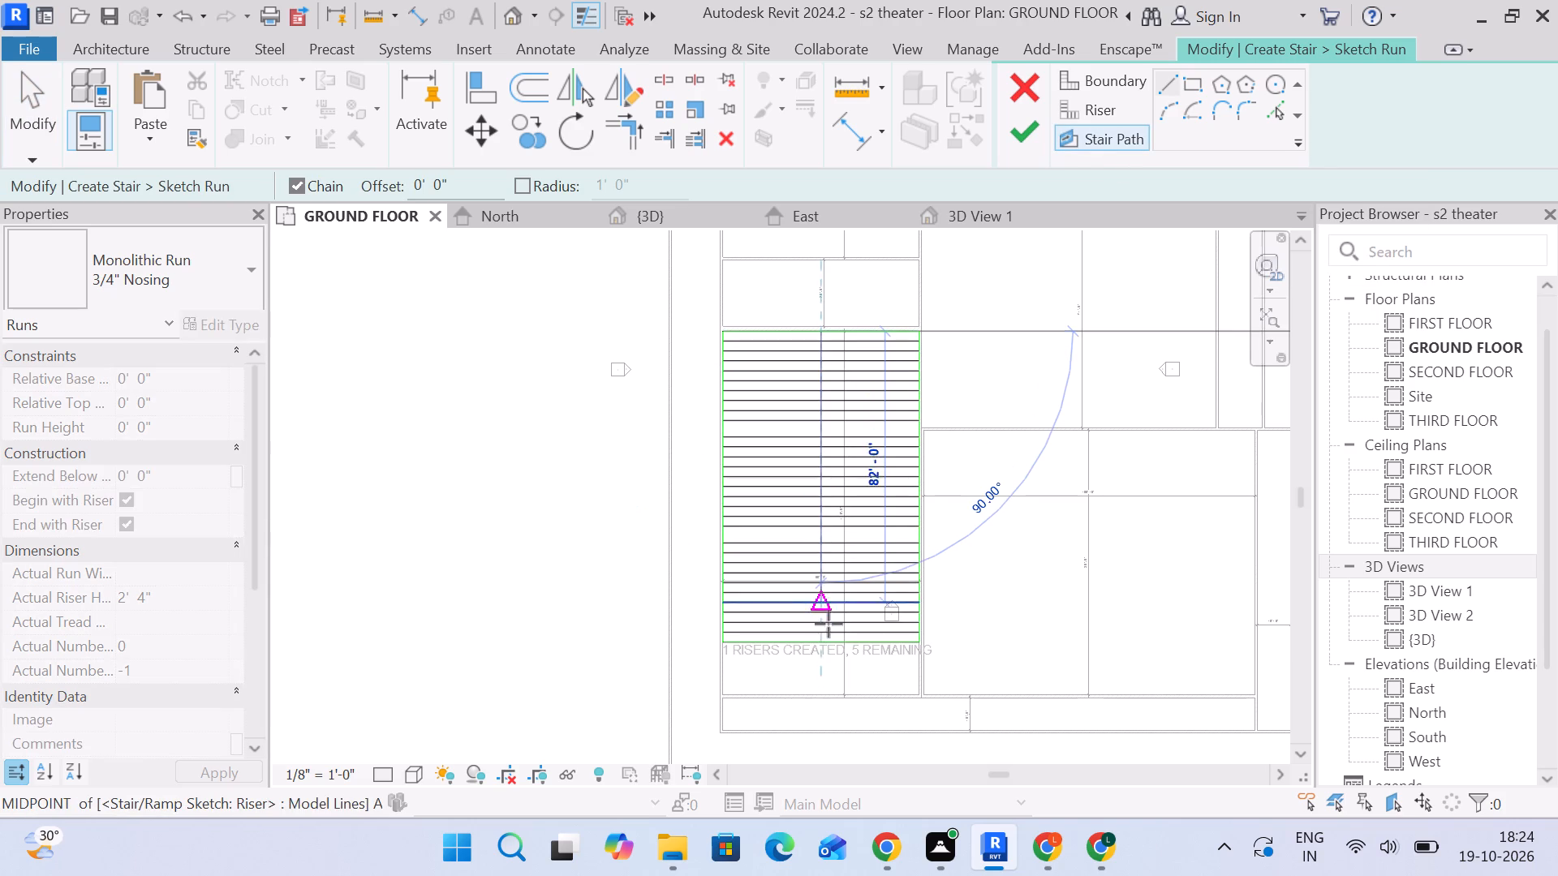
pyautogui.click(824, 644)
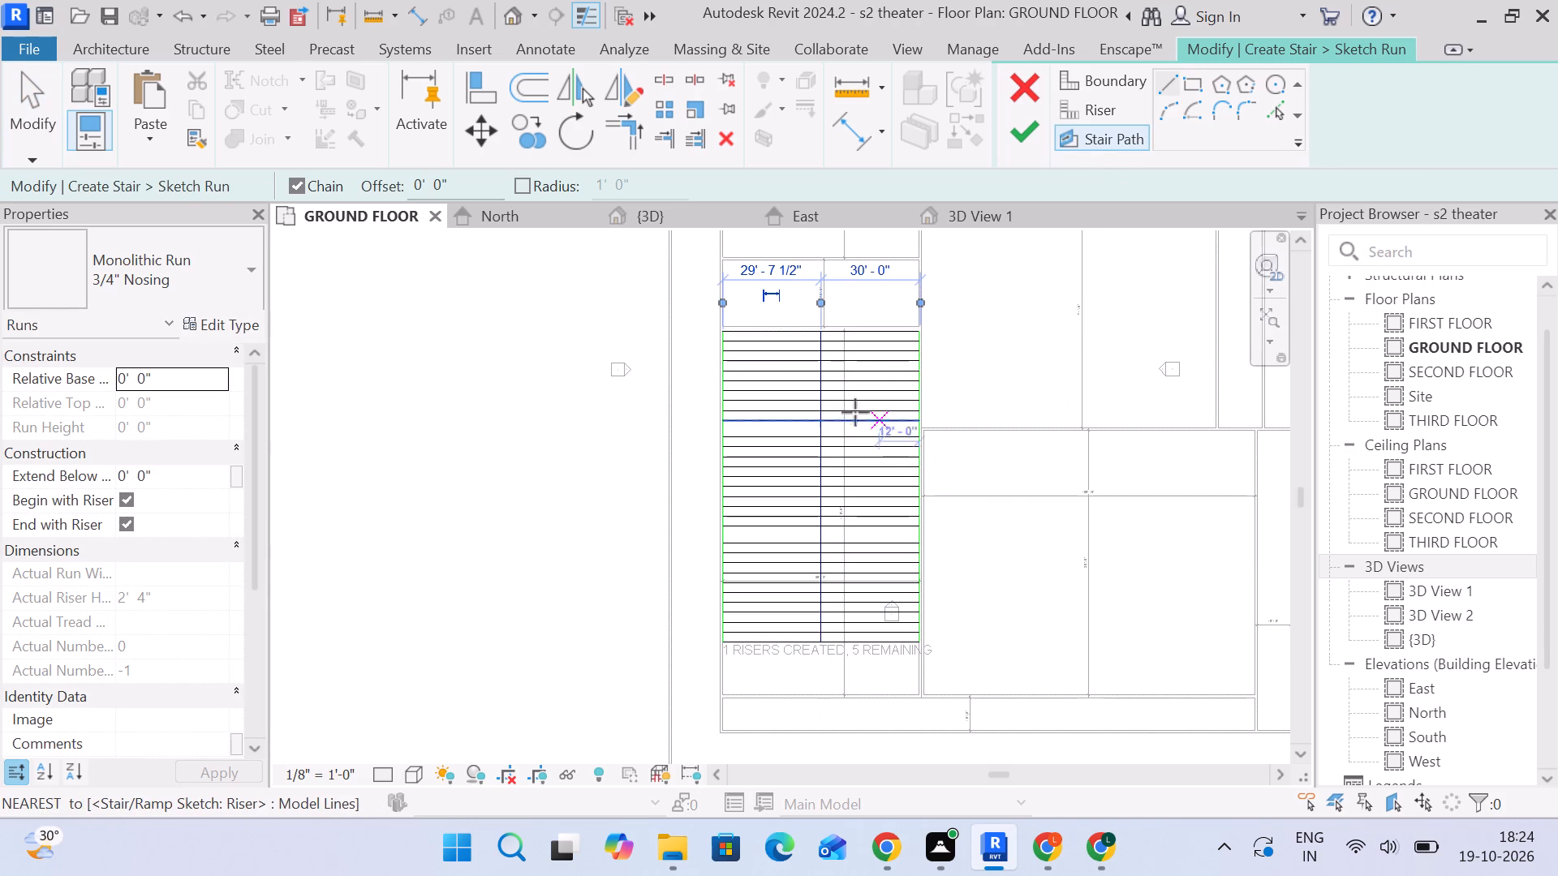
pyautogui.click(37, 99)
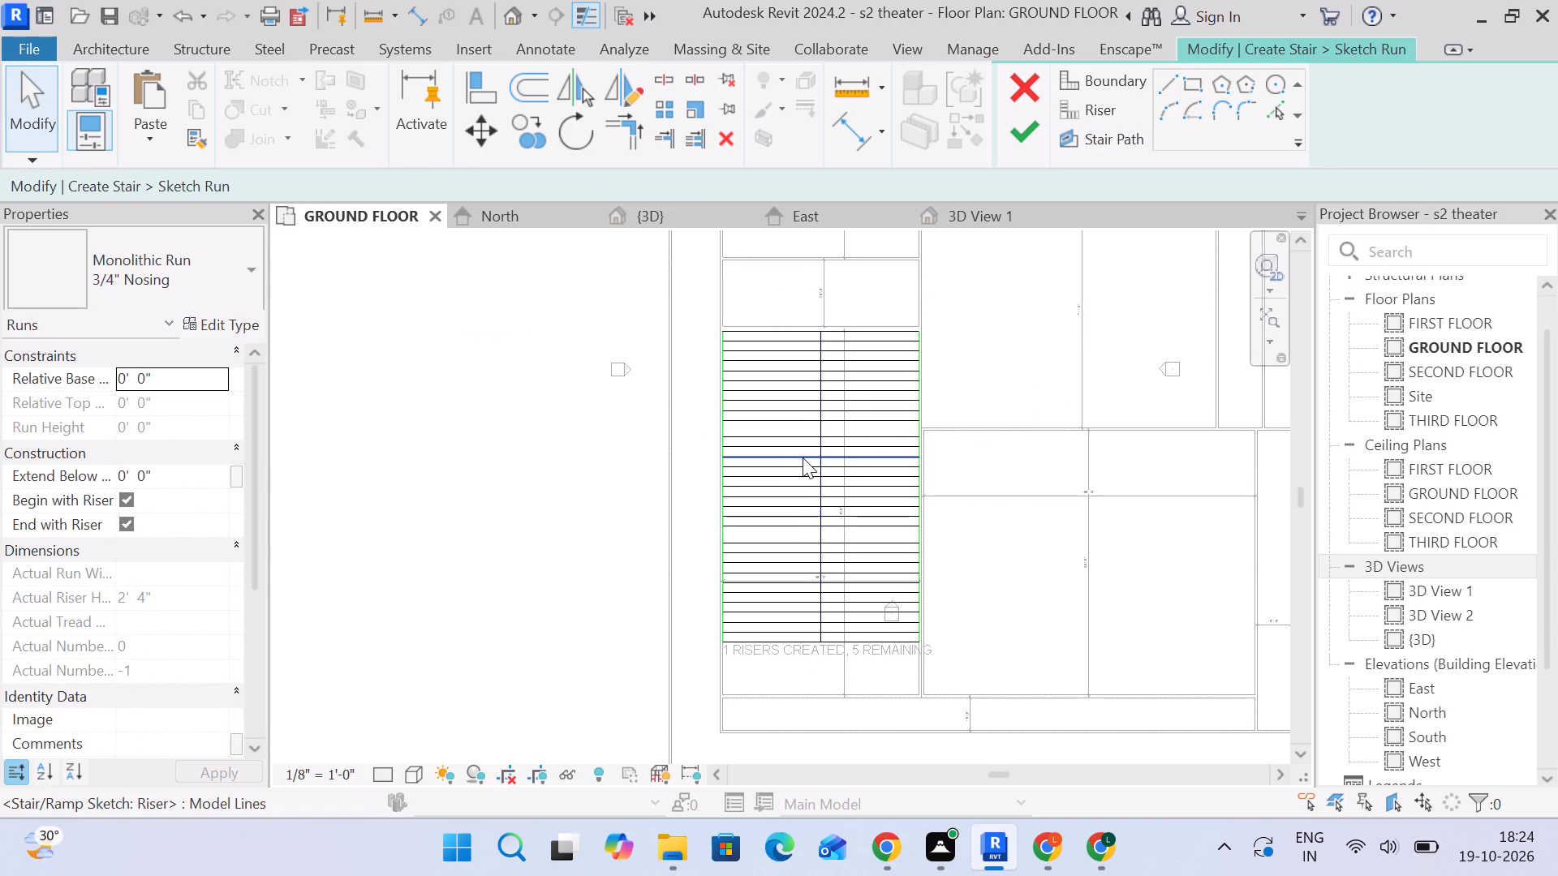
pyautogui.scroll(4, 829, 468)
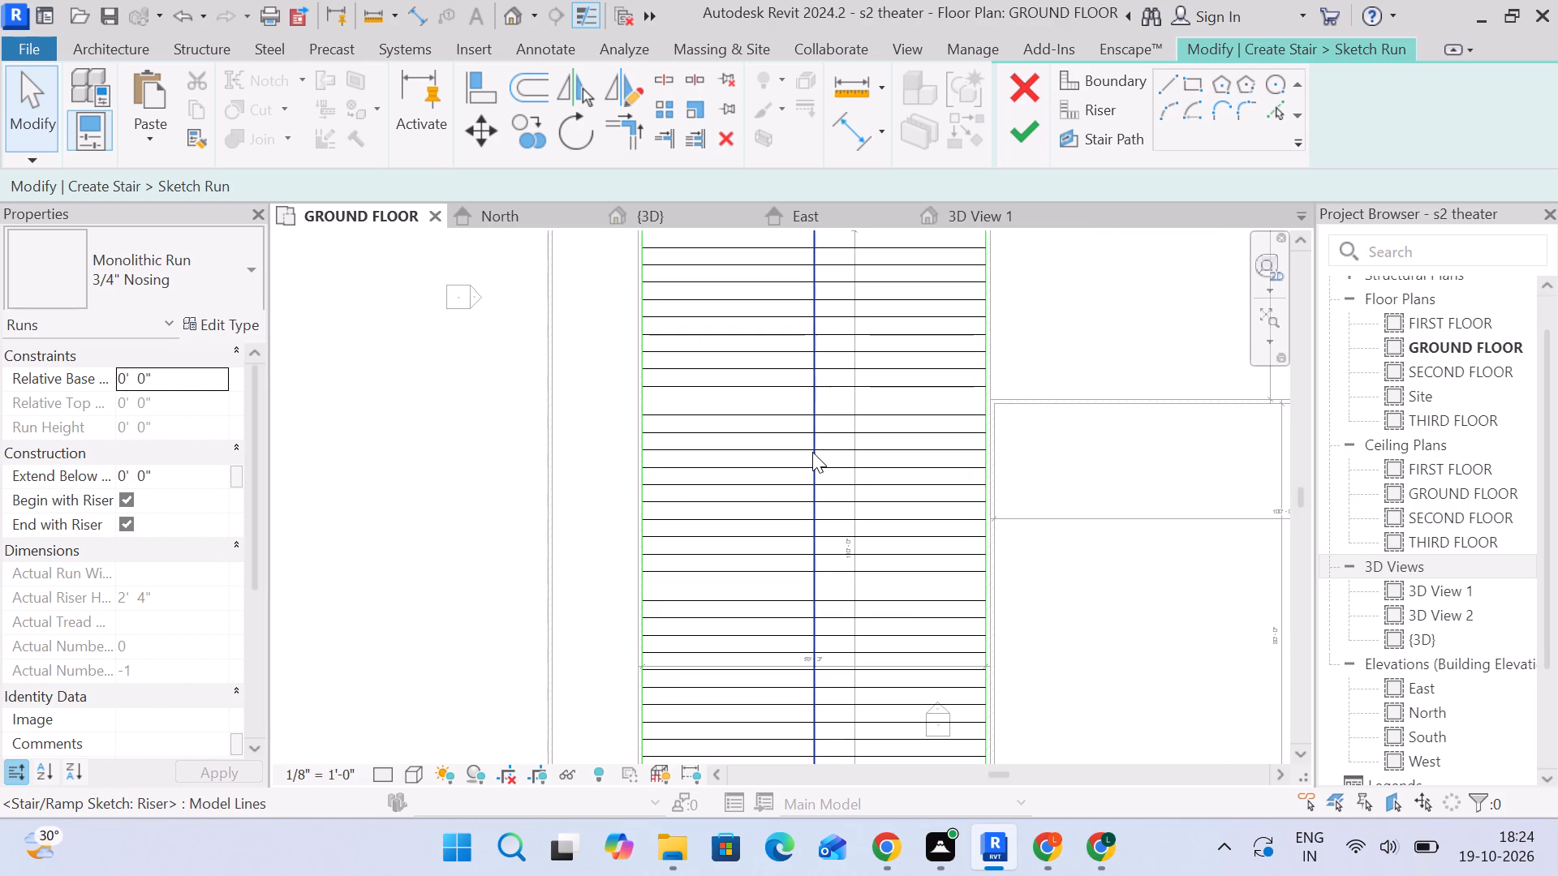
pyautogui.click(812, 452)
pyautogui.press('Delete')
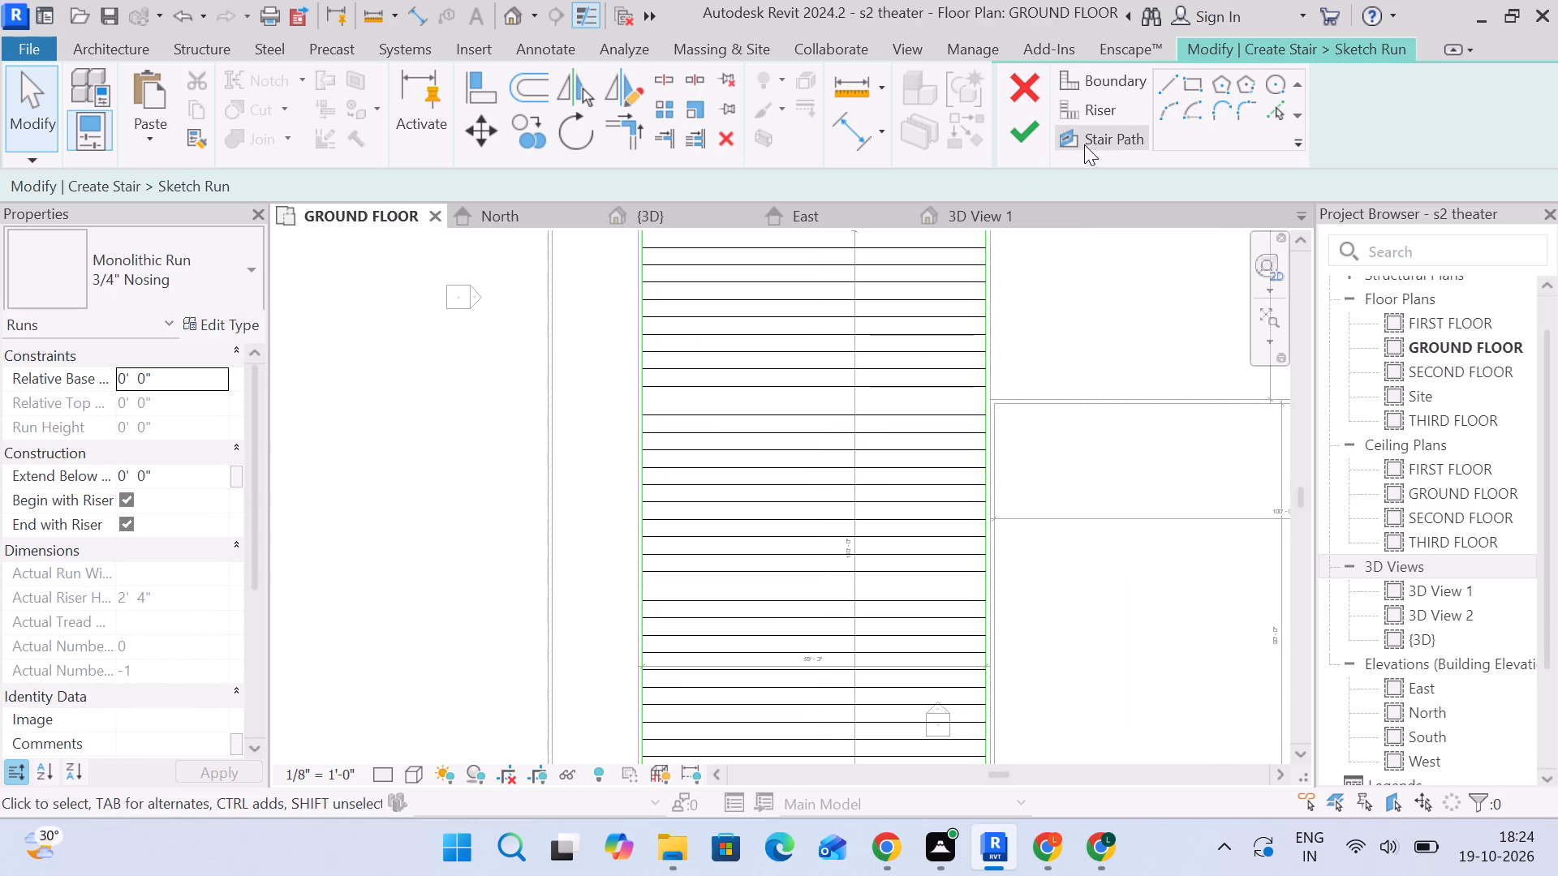
# Sketch the stair path as three separate lines through the riser midpoints, one per 3'-0" riser group, leaving gaps at the 5'-0" treads.
pyautogui.click(1086, 144)
pyautogui.moveTo(798, 268); pyautogui.dragTo(808, 394, button='middle')
pyautogui.scroll(4, 825, 375)
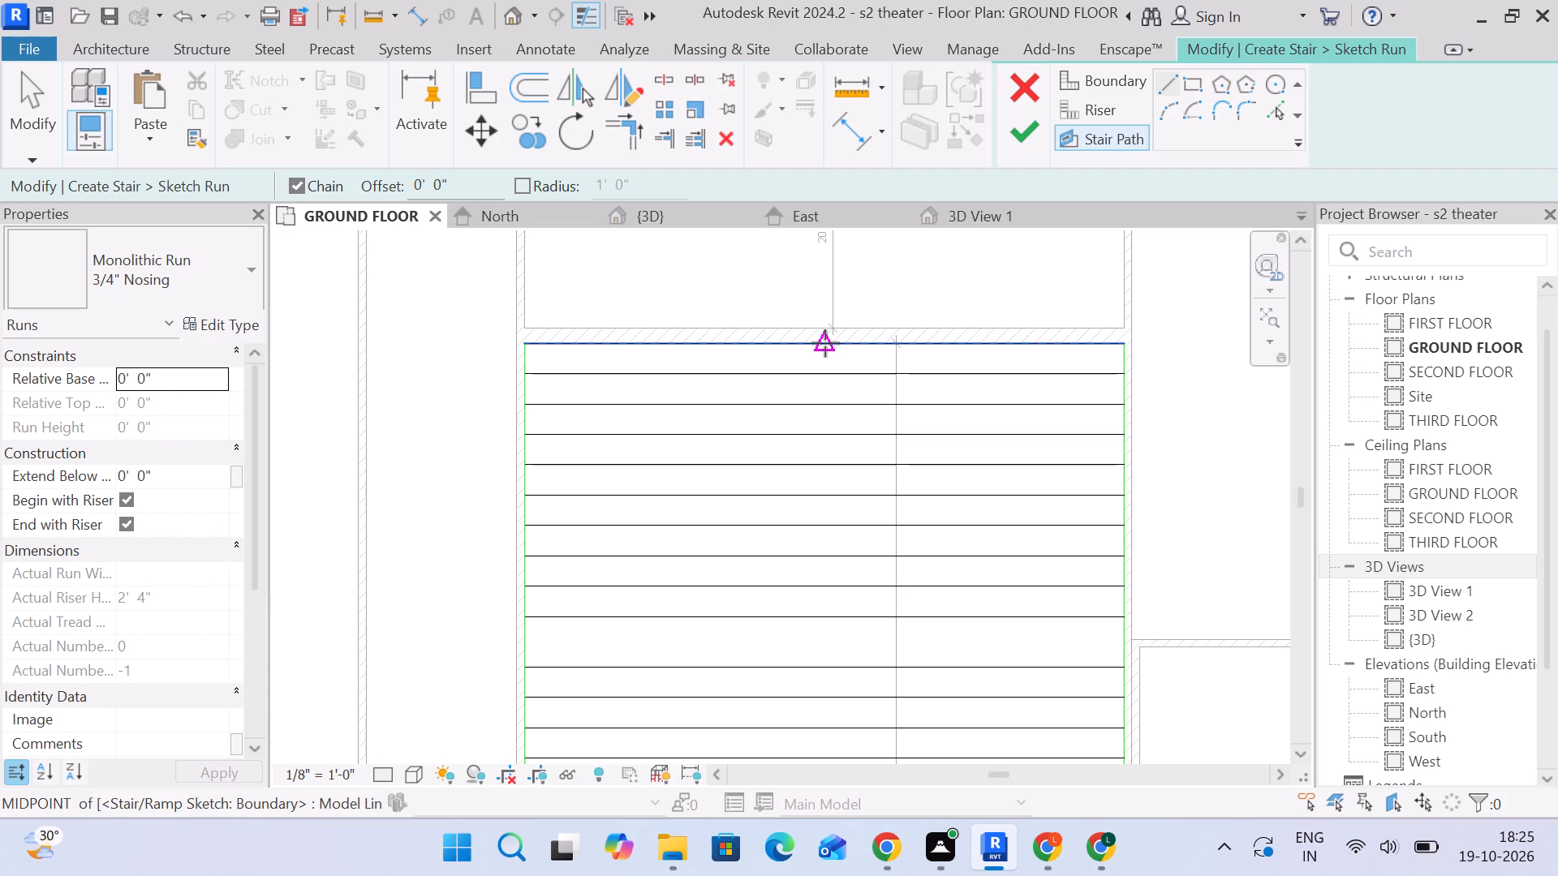
pyautogui.click(825, 343)
pyautogui.moveTo(820, 538); pyautogui.dragTo(822, 446, button='middle')
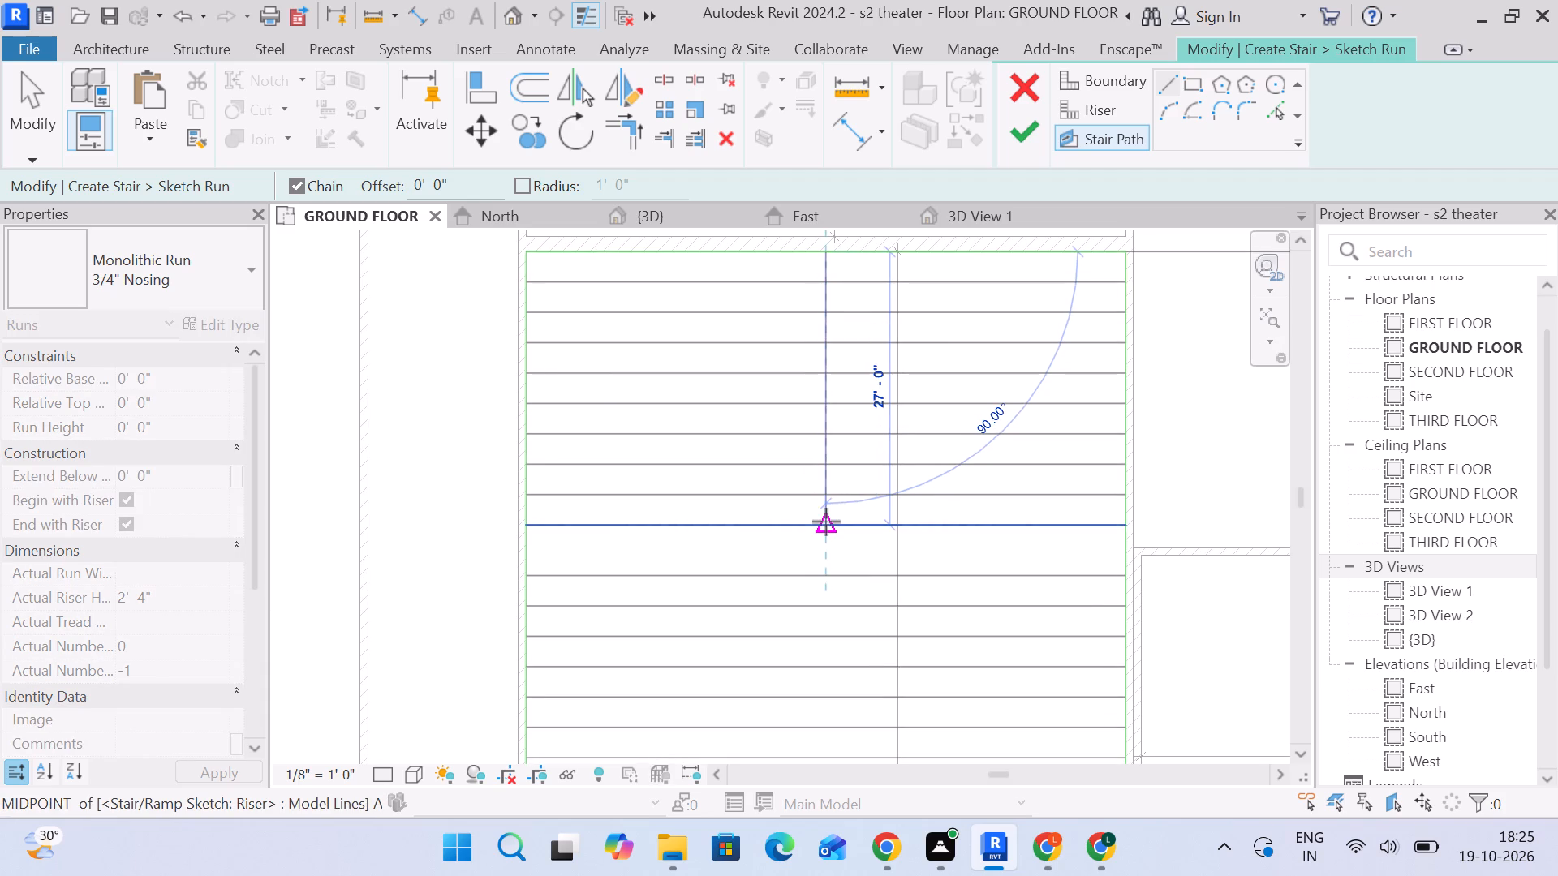
pyautogui.click(826, 522)
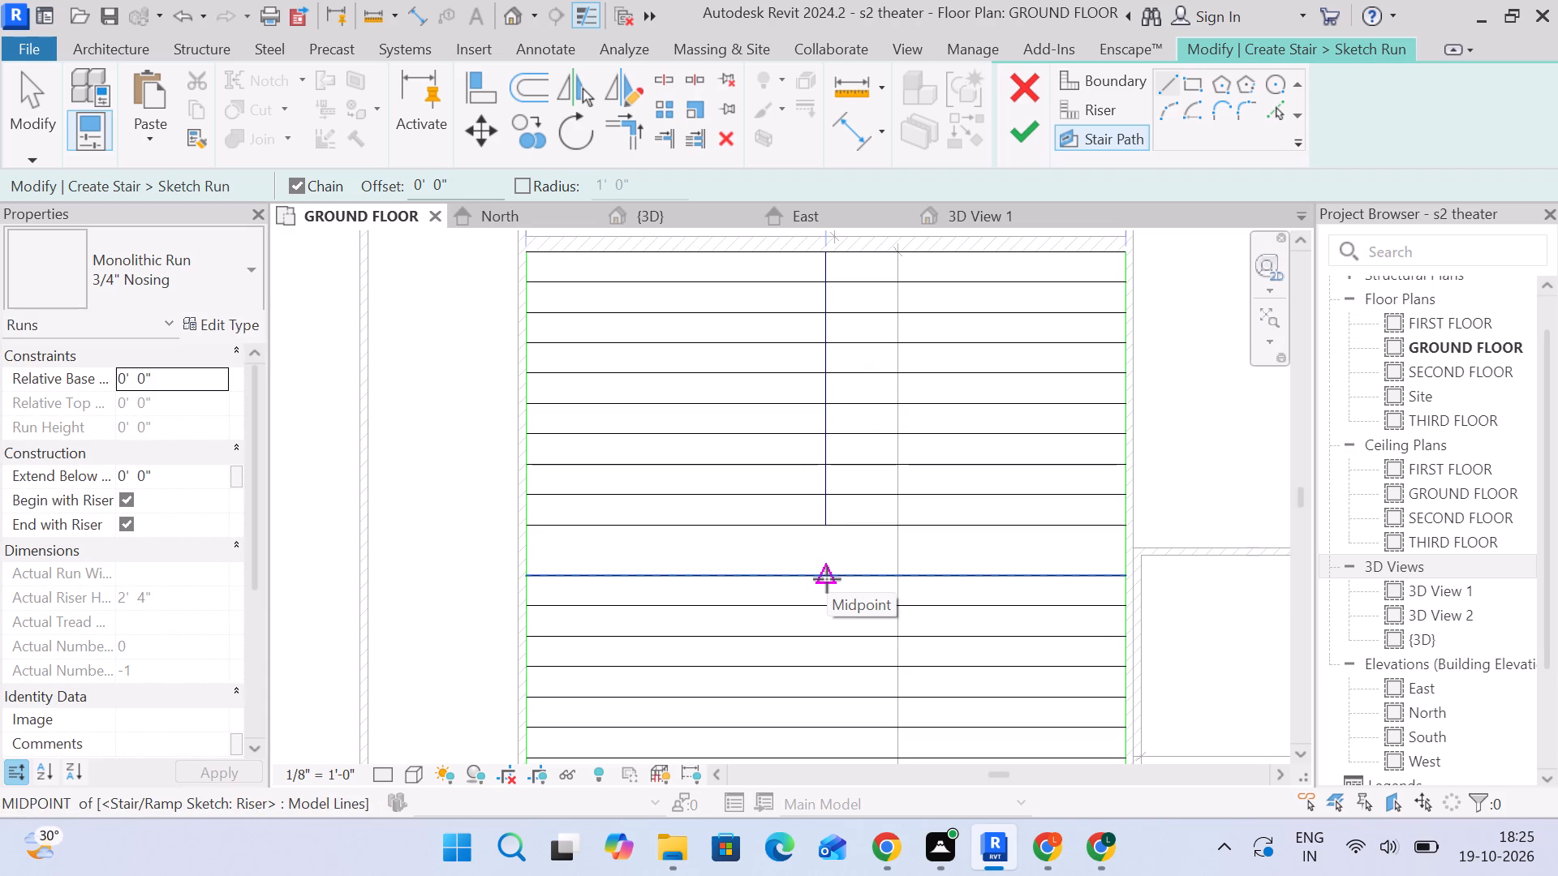
pyautogui.click(827, 577)
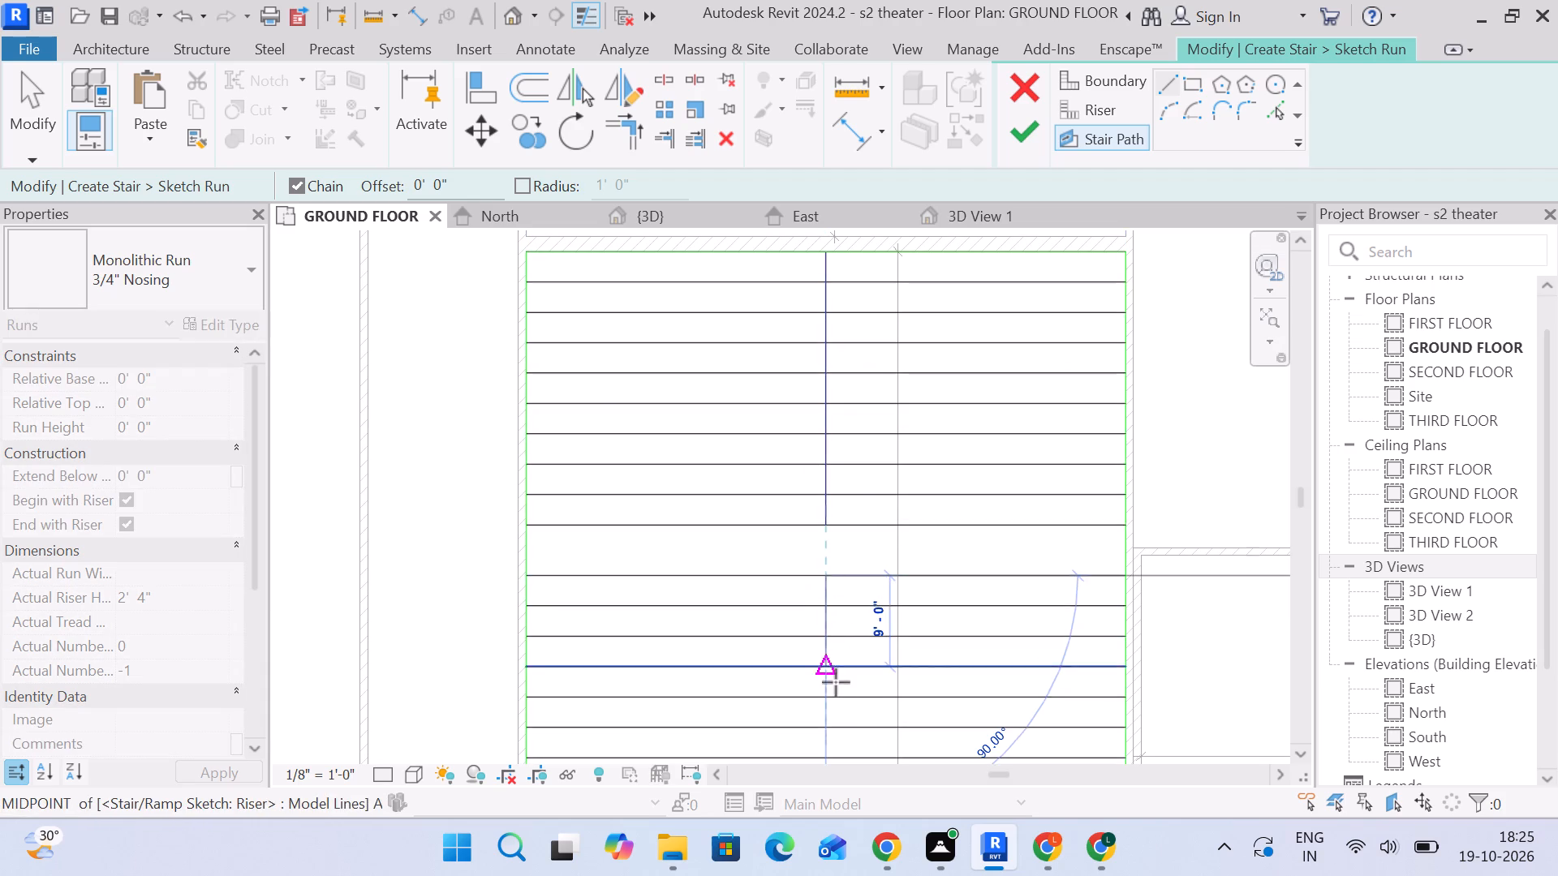
pyautogui.moveTo(836, 682); pyautogui.dragTo(836, 393, button='middle')
pyautogui.click(825, 555)
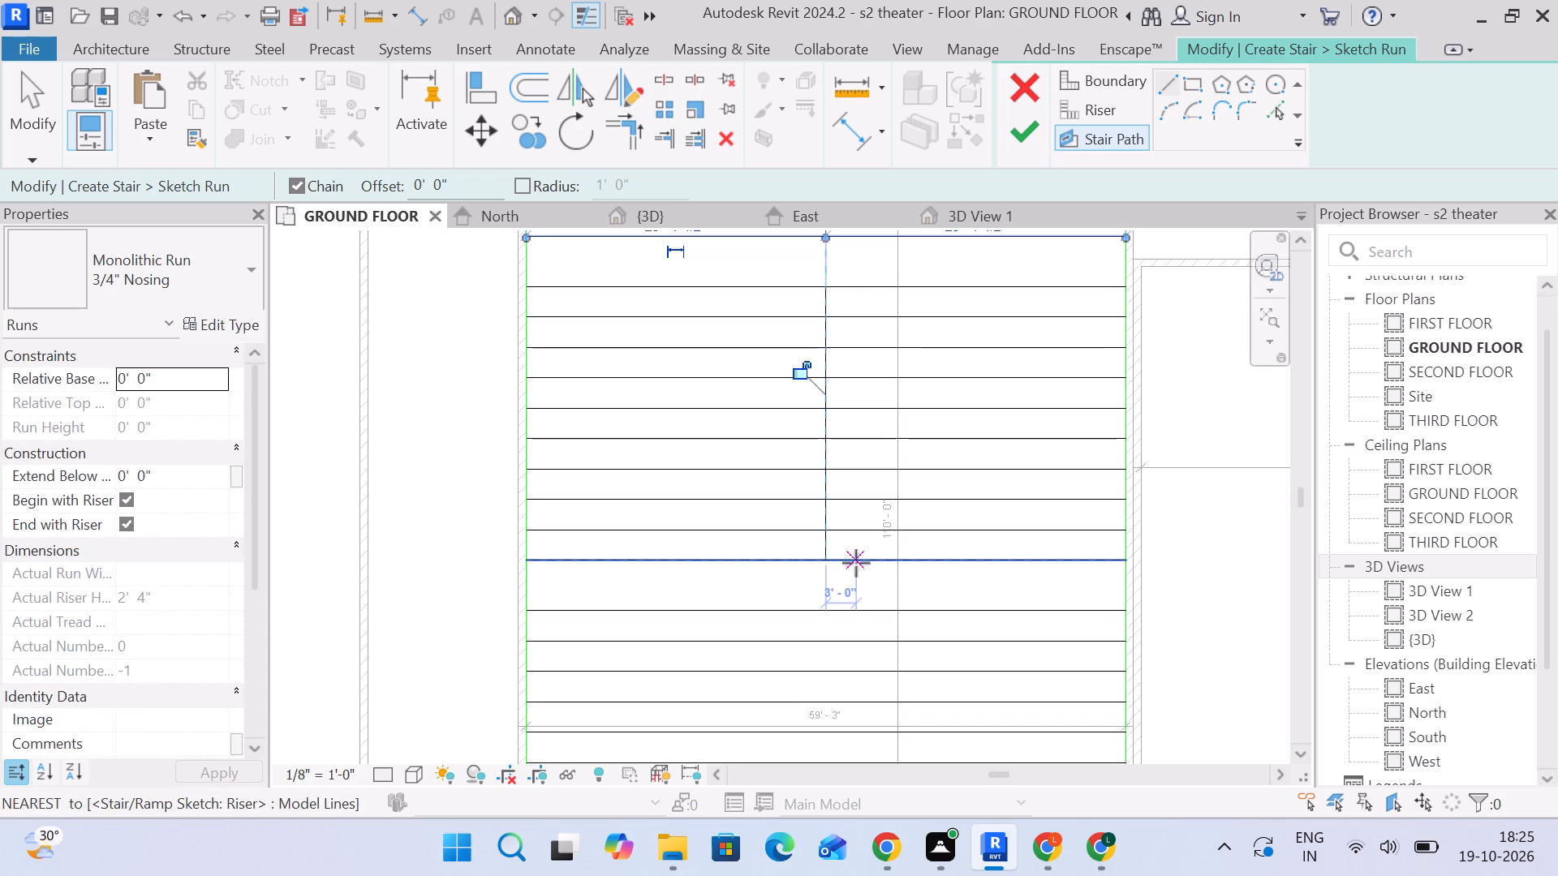
pyautogui.moveTo(857, 569); pyautogui.dragTo(856, 387, button='middle')
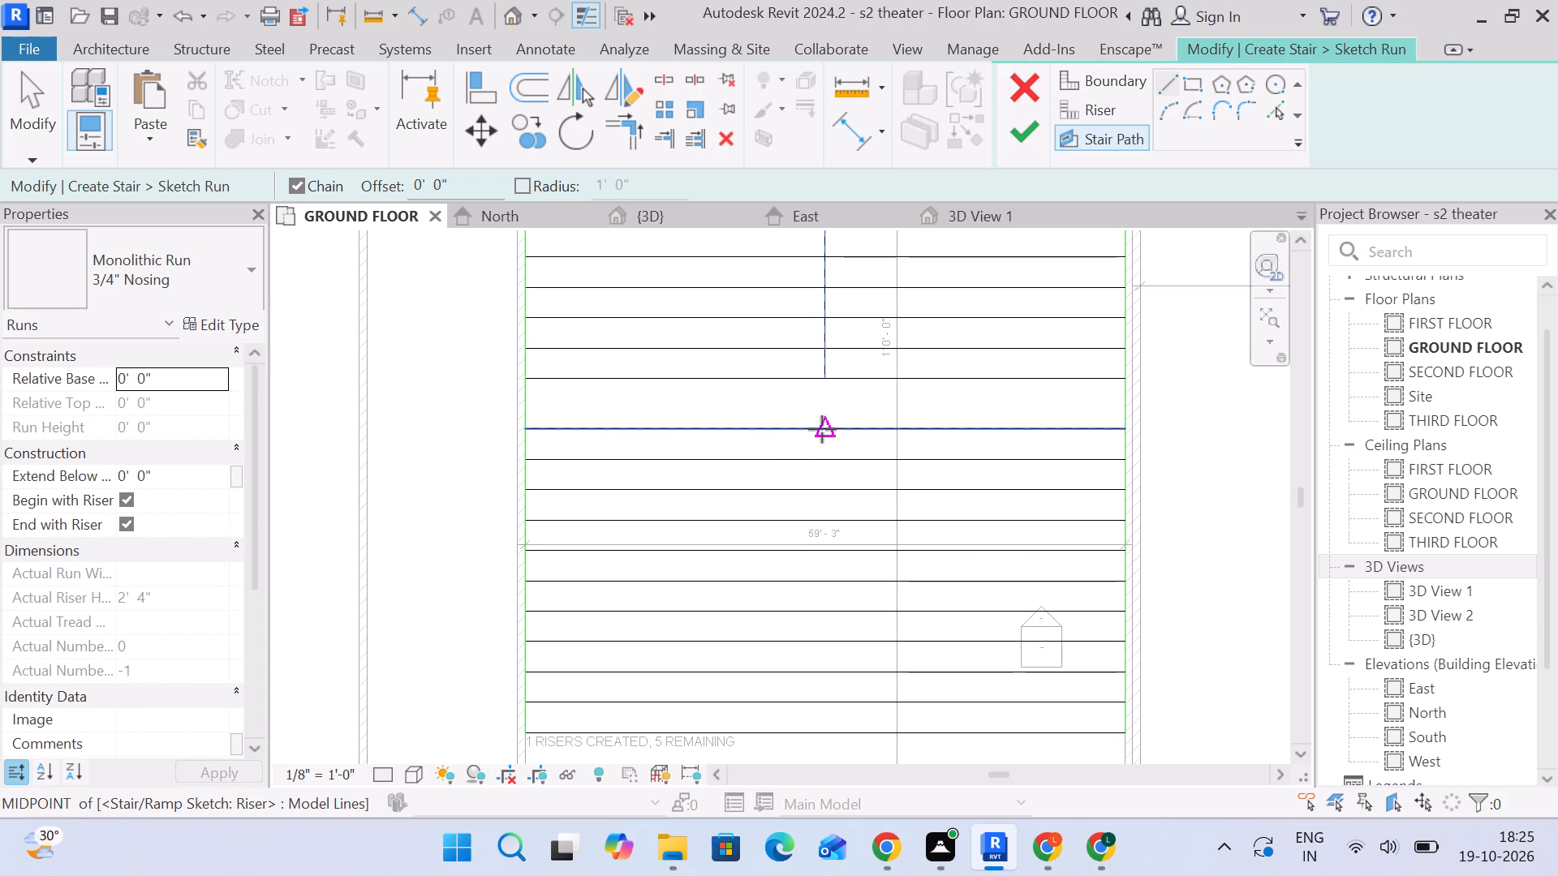
pyautogui.click(824, 428)
pyautogui.moveTo(824, 554); pyautogui.dragTo(823, 370, button='middle')
pyautogui.click(827, 545)
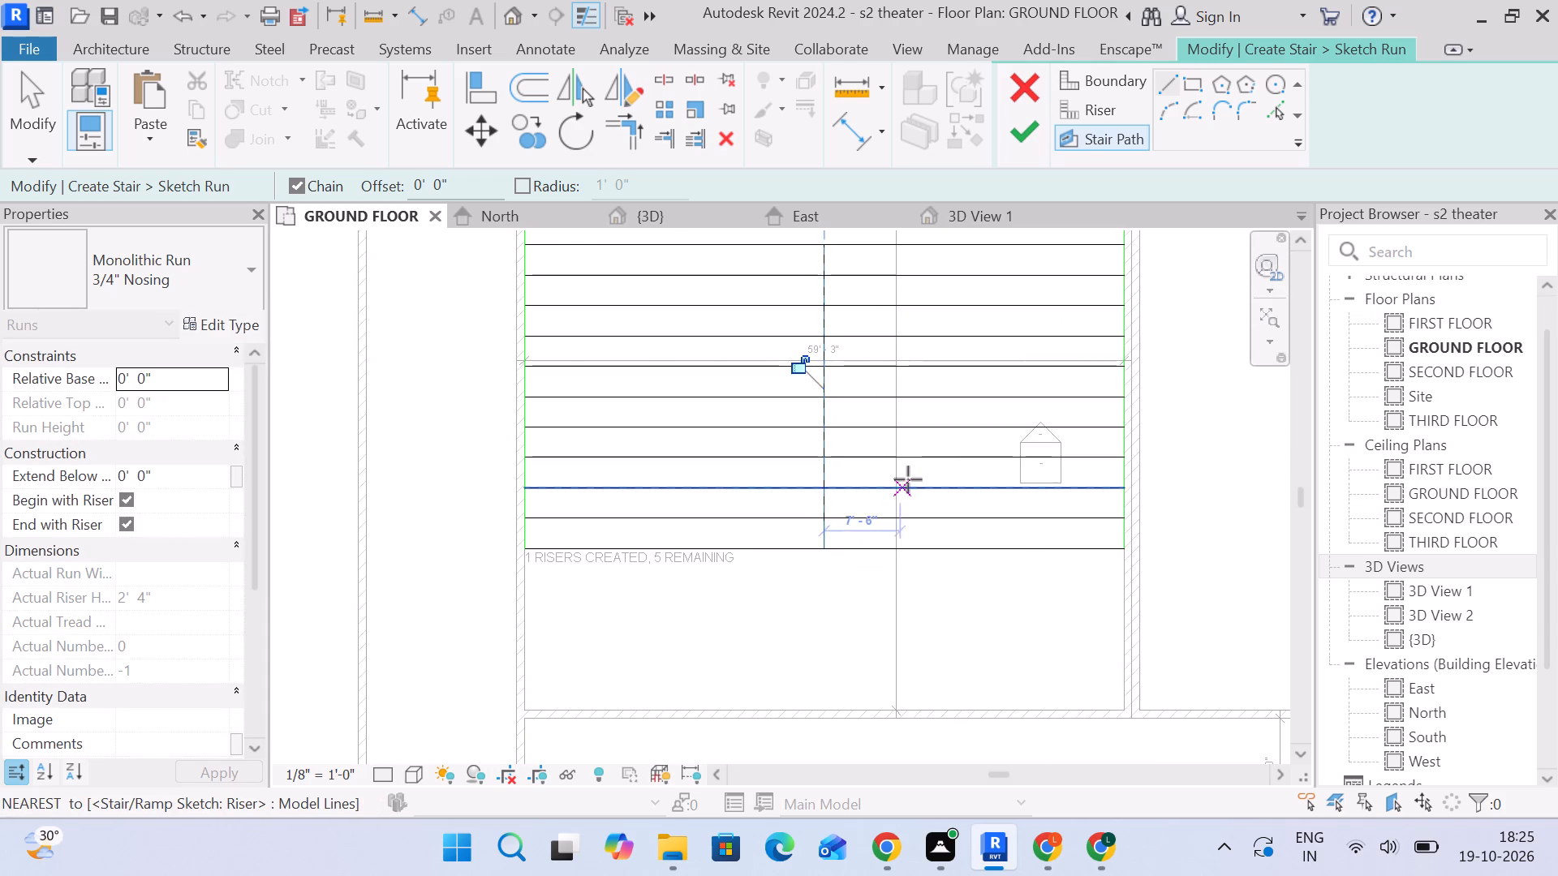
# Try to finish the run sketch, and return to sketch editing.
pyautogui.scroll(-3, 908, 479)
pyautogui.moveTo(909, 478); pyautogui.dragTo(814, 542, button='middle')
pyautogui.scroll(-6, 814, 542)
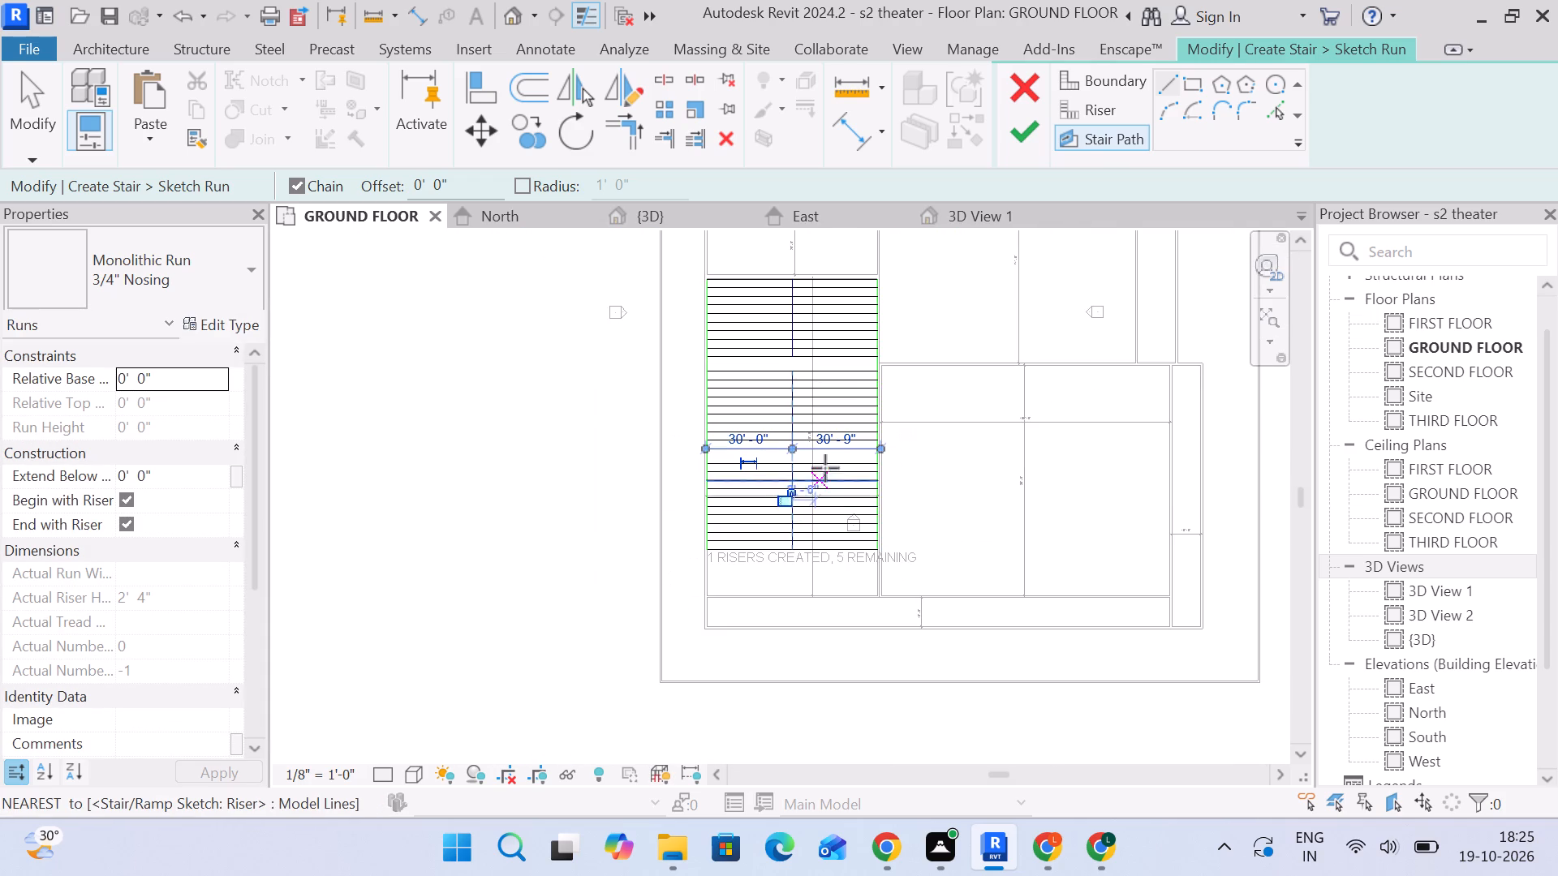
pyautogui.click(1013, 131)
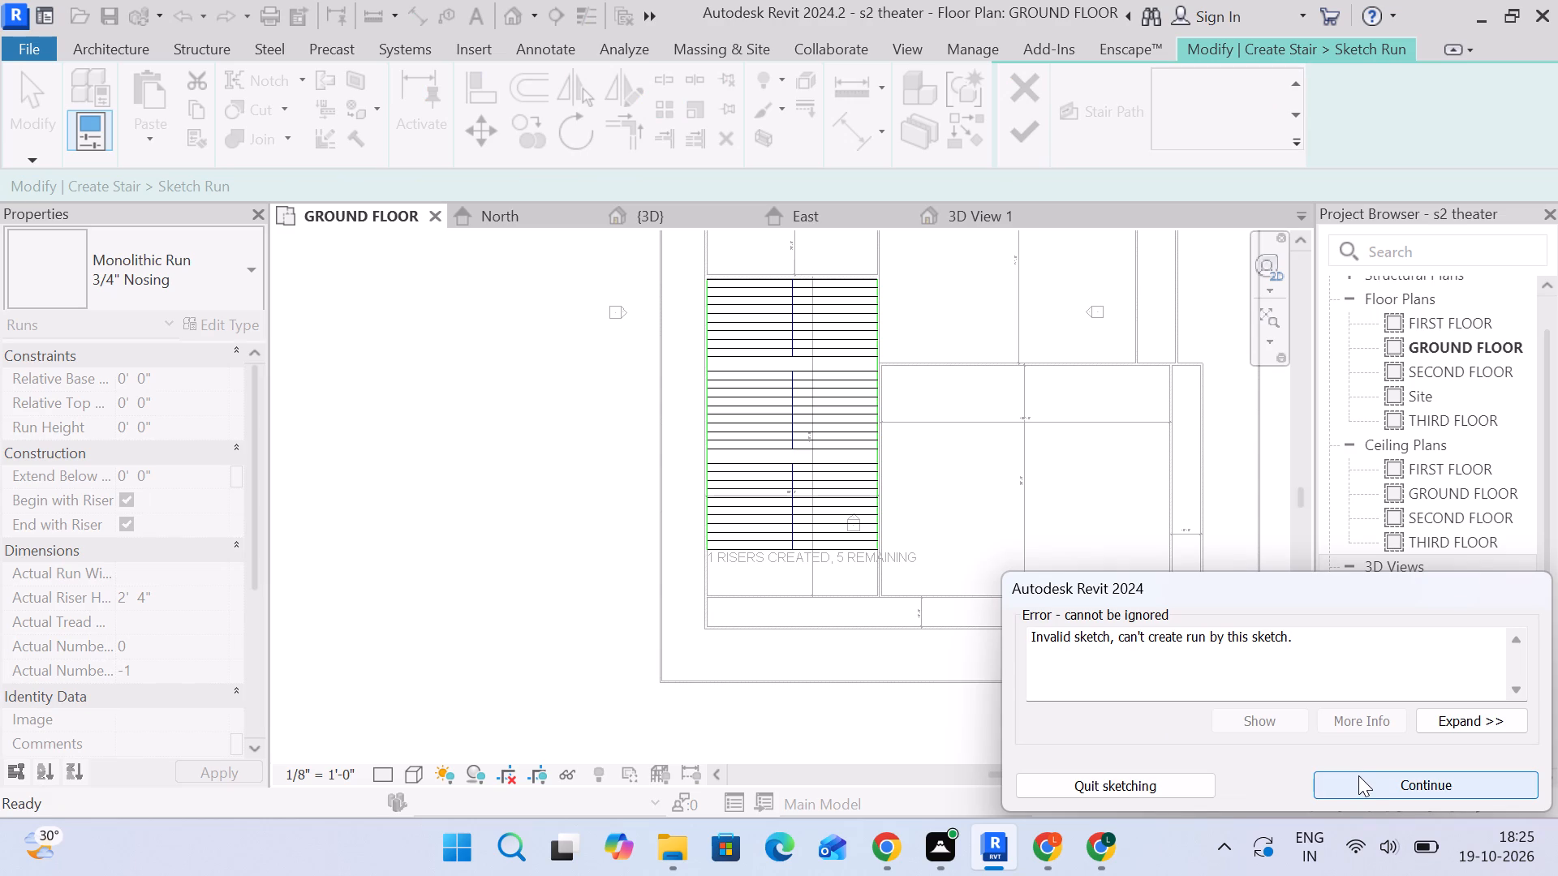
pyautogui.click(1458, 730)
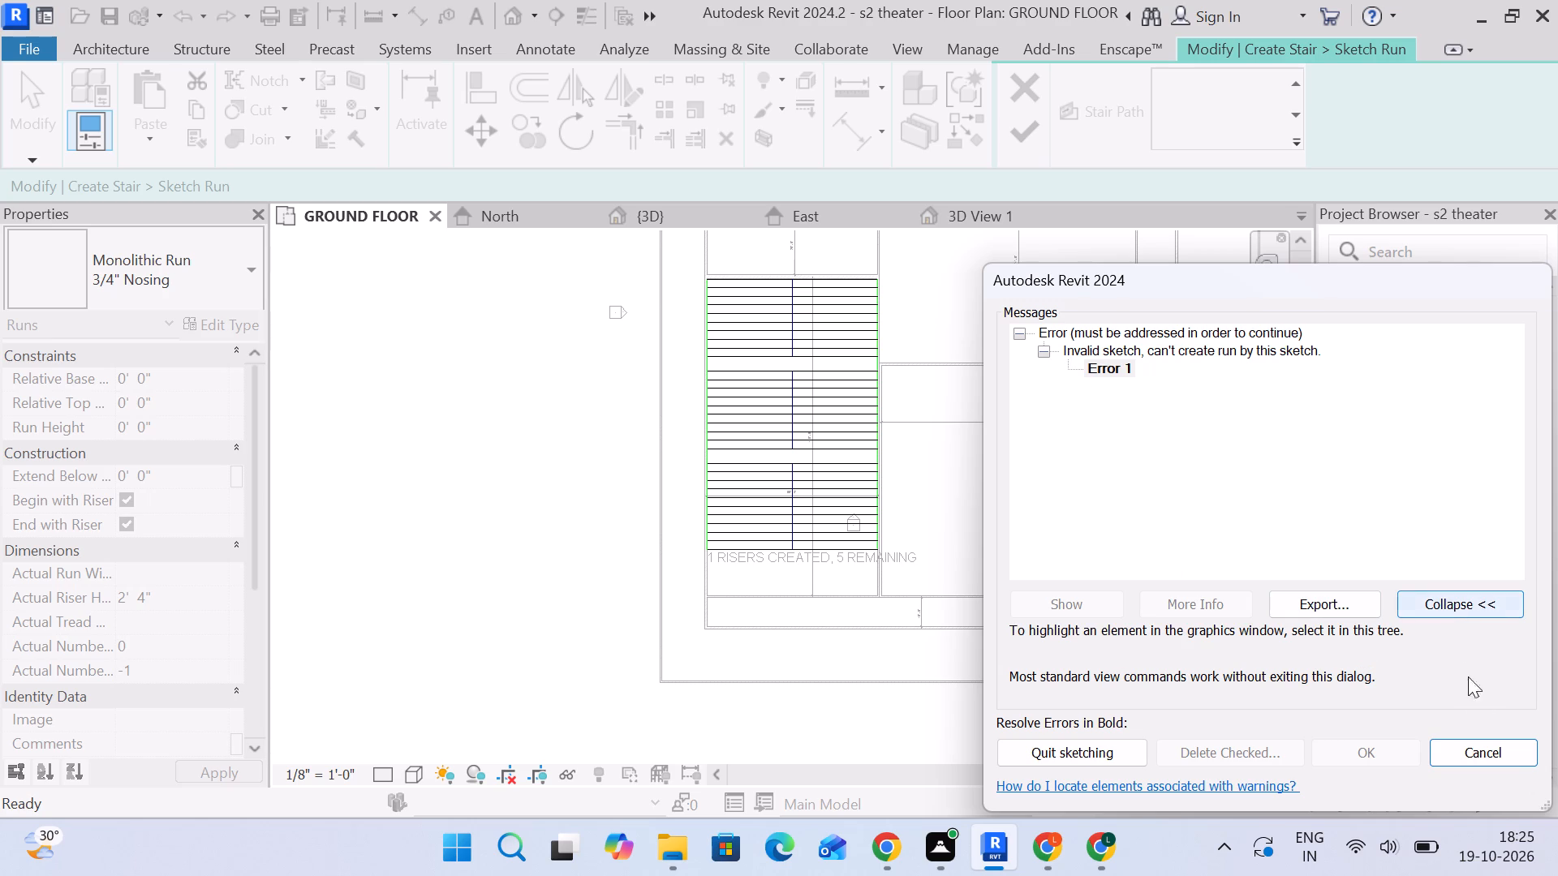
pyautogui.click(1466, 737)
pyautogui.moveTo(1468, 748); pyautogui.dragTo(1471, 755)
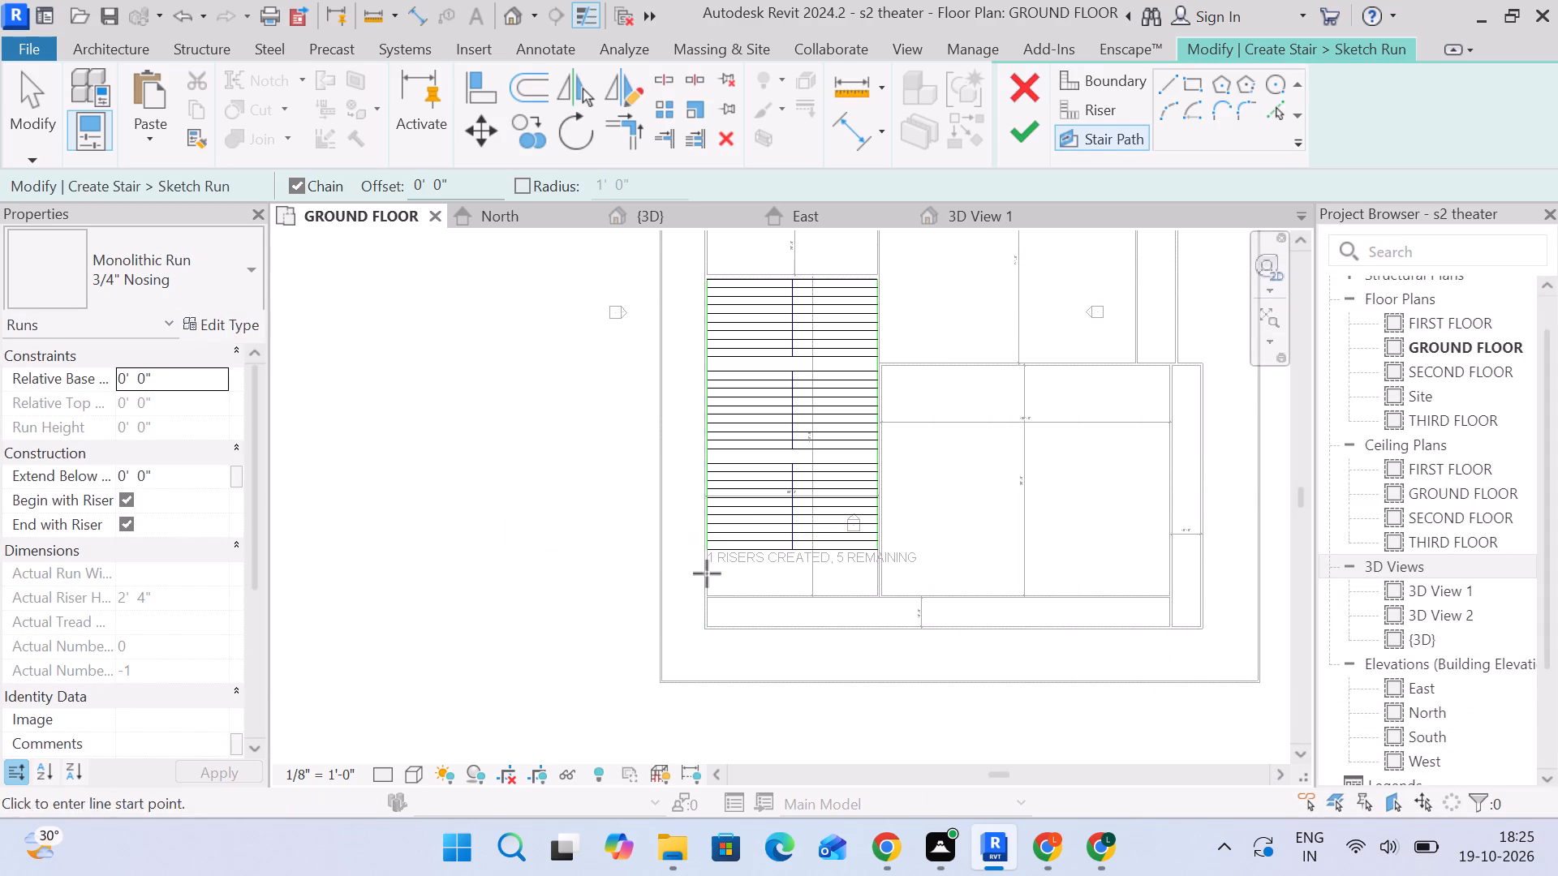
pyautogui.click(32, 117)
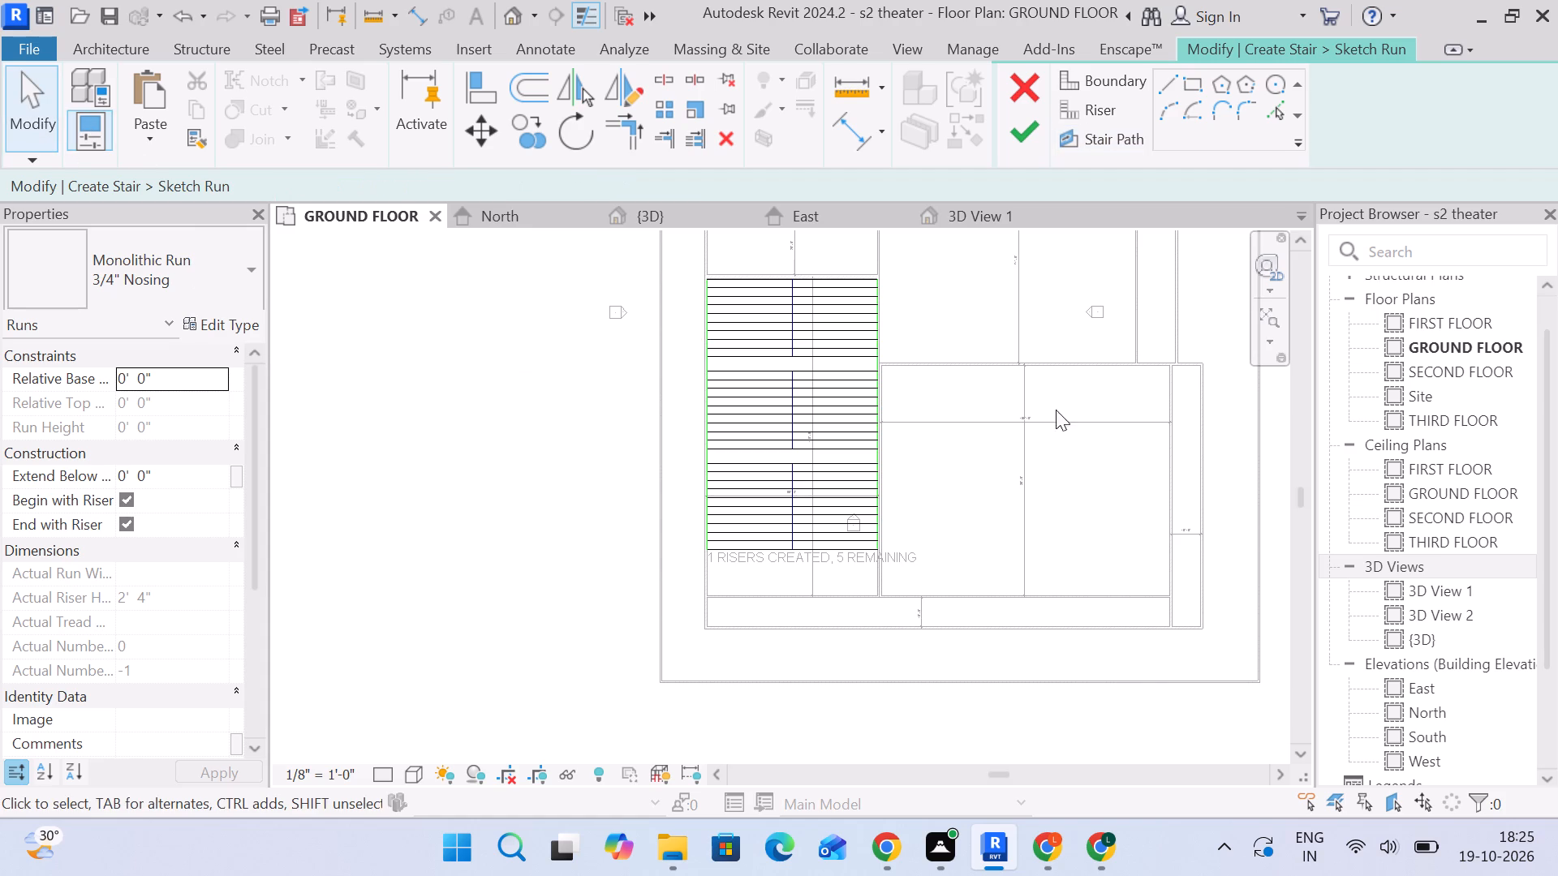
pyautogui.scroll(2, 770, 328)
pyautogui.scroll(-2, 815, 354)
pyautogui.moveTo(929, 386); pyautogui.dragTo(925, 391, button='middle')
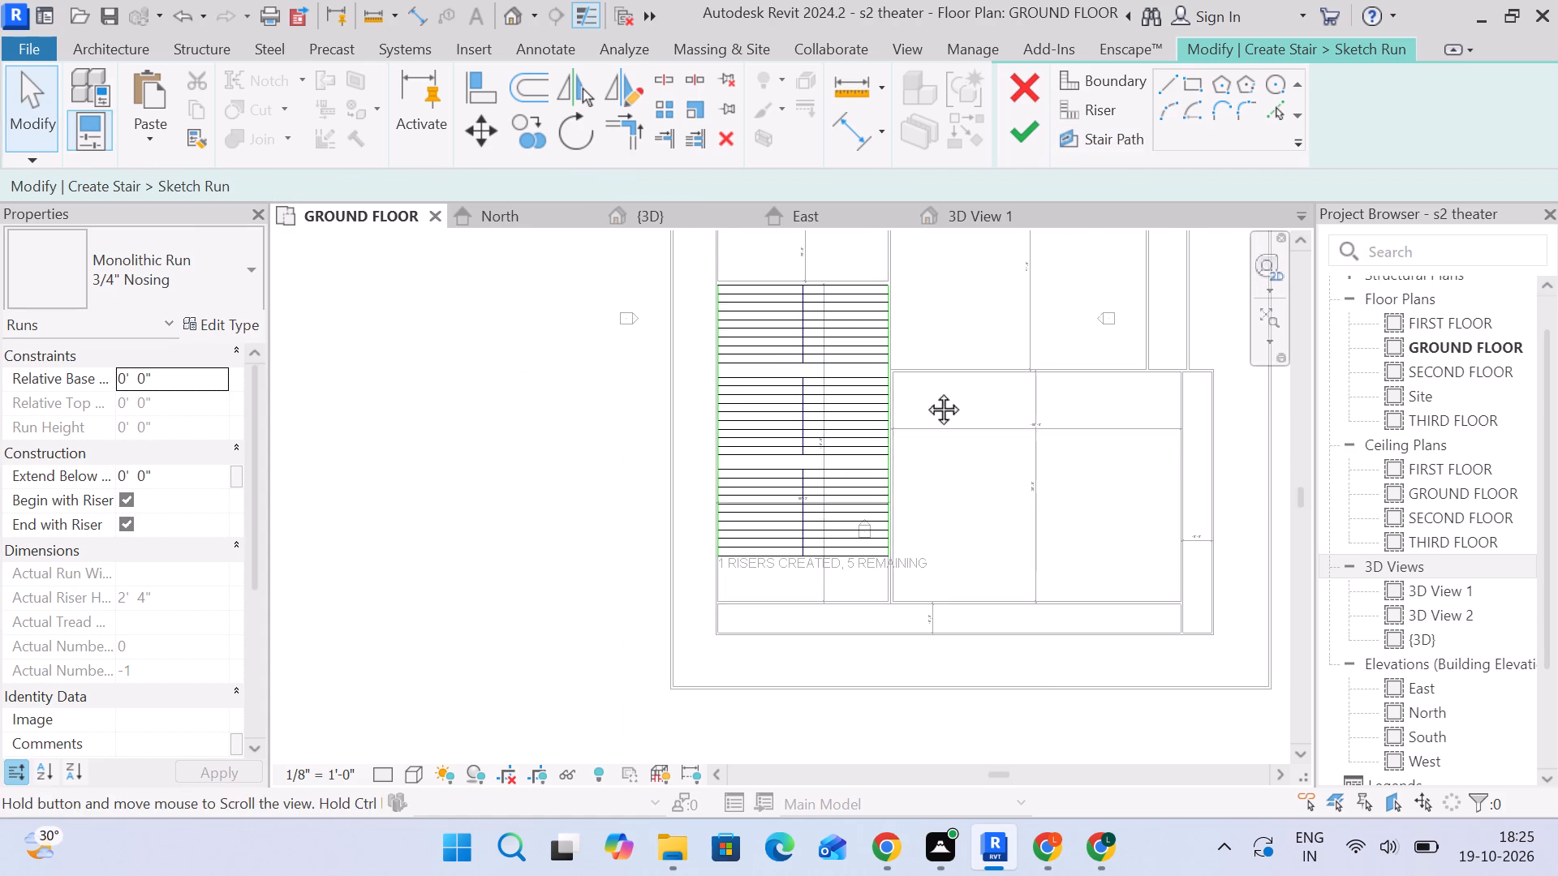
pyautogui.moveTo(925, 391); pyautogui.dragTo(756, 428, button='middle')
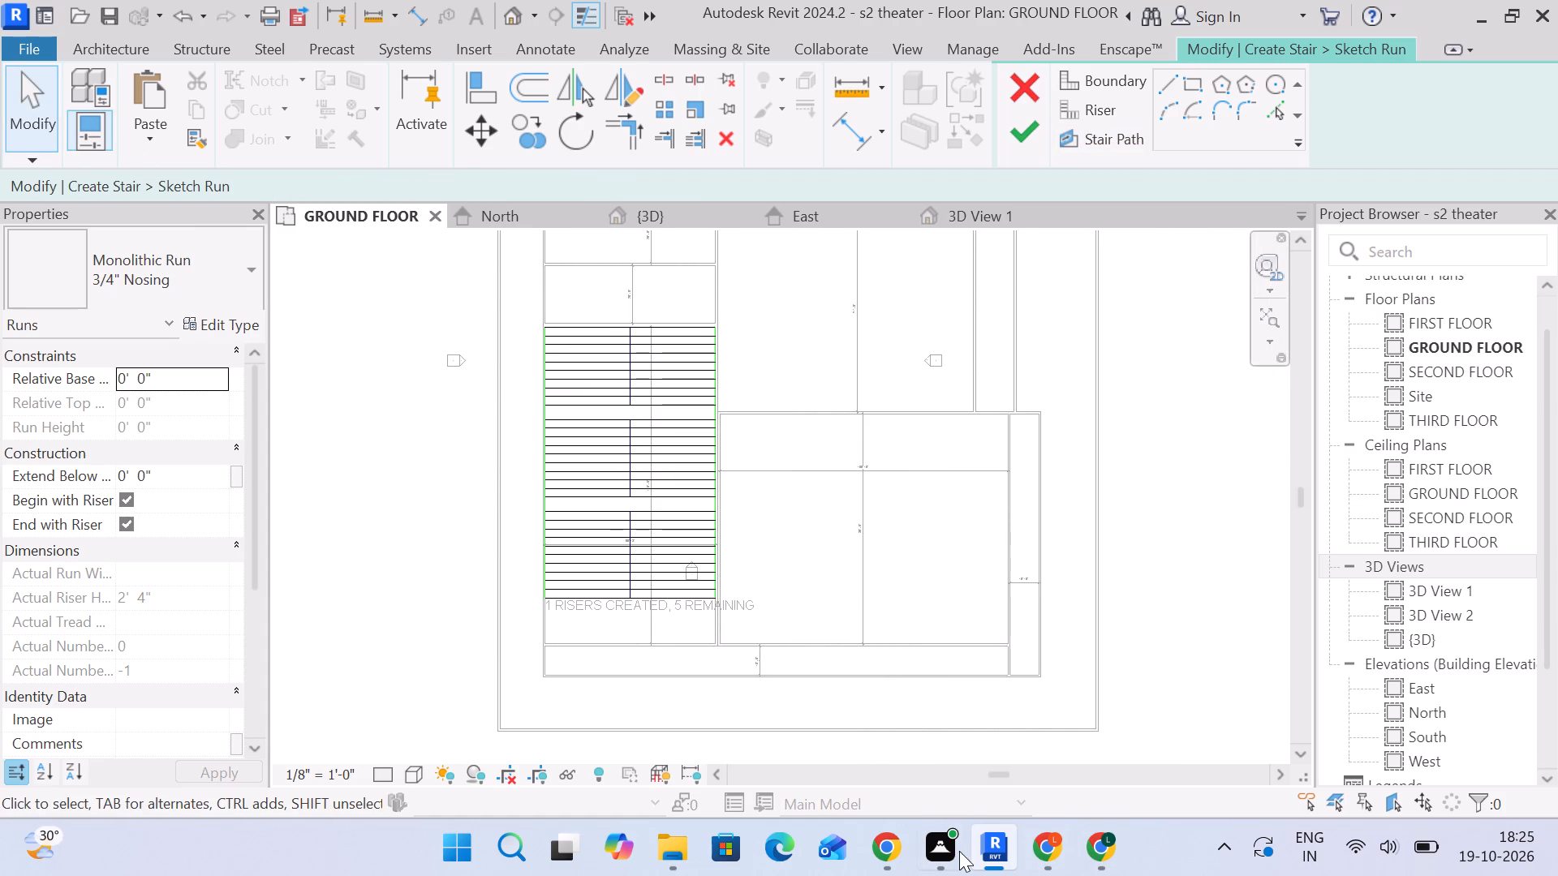
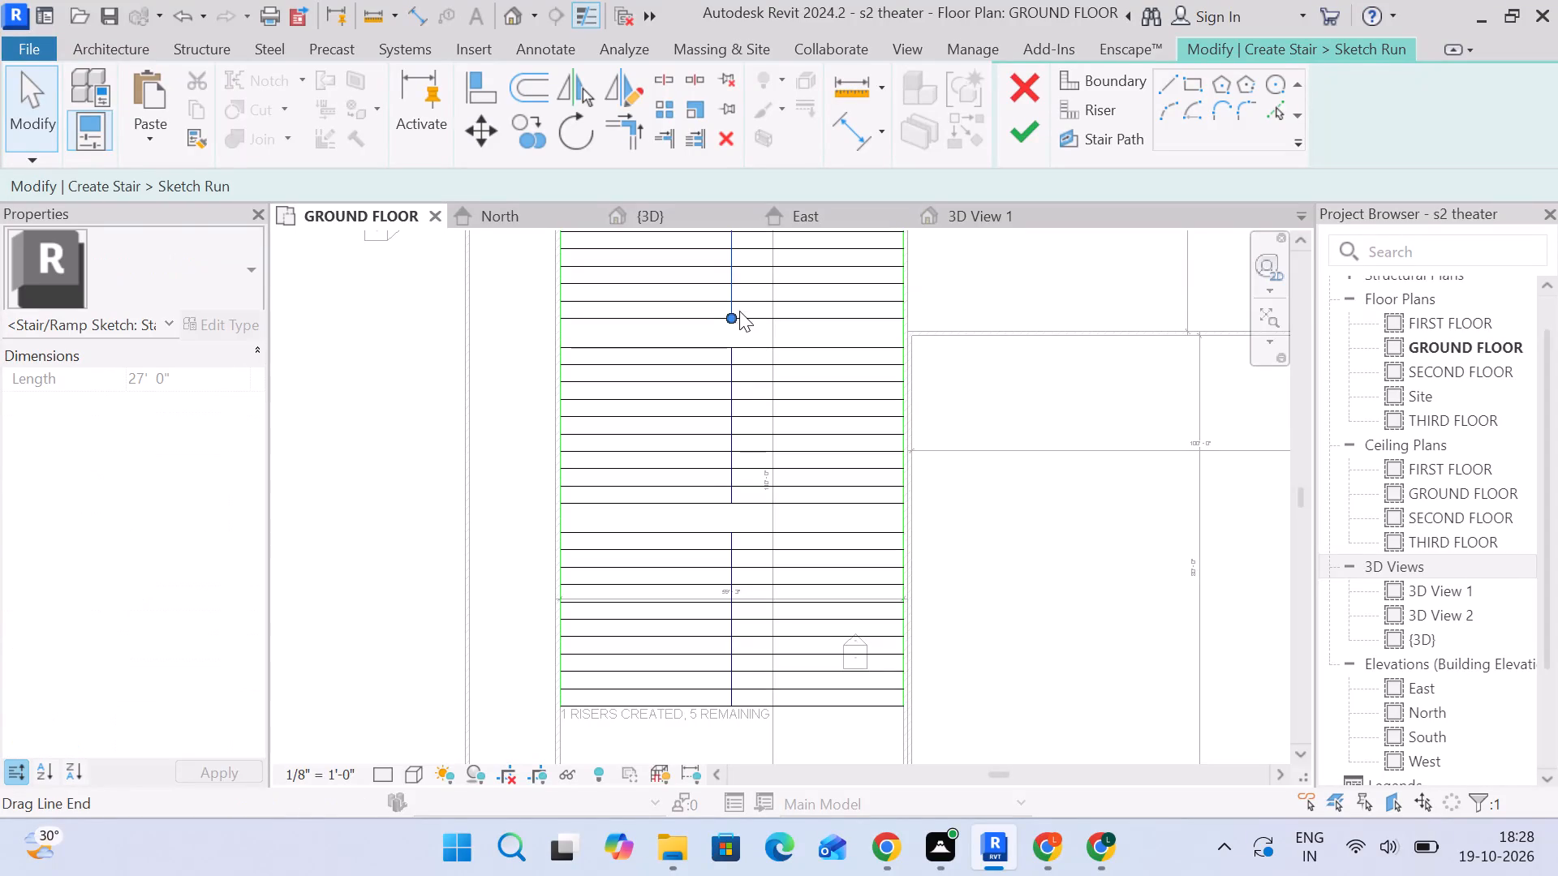
# Delete the three separate stair path lines from the run sketch.
pyautogui.press('Delete')
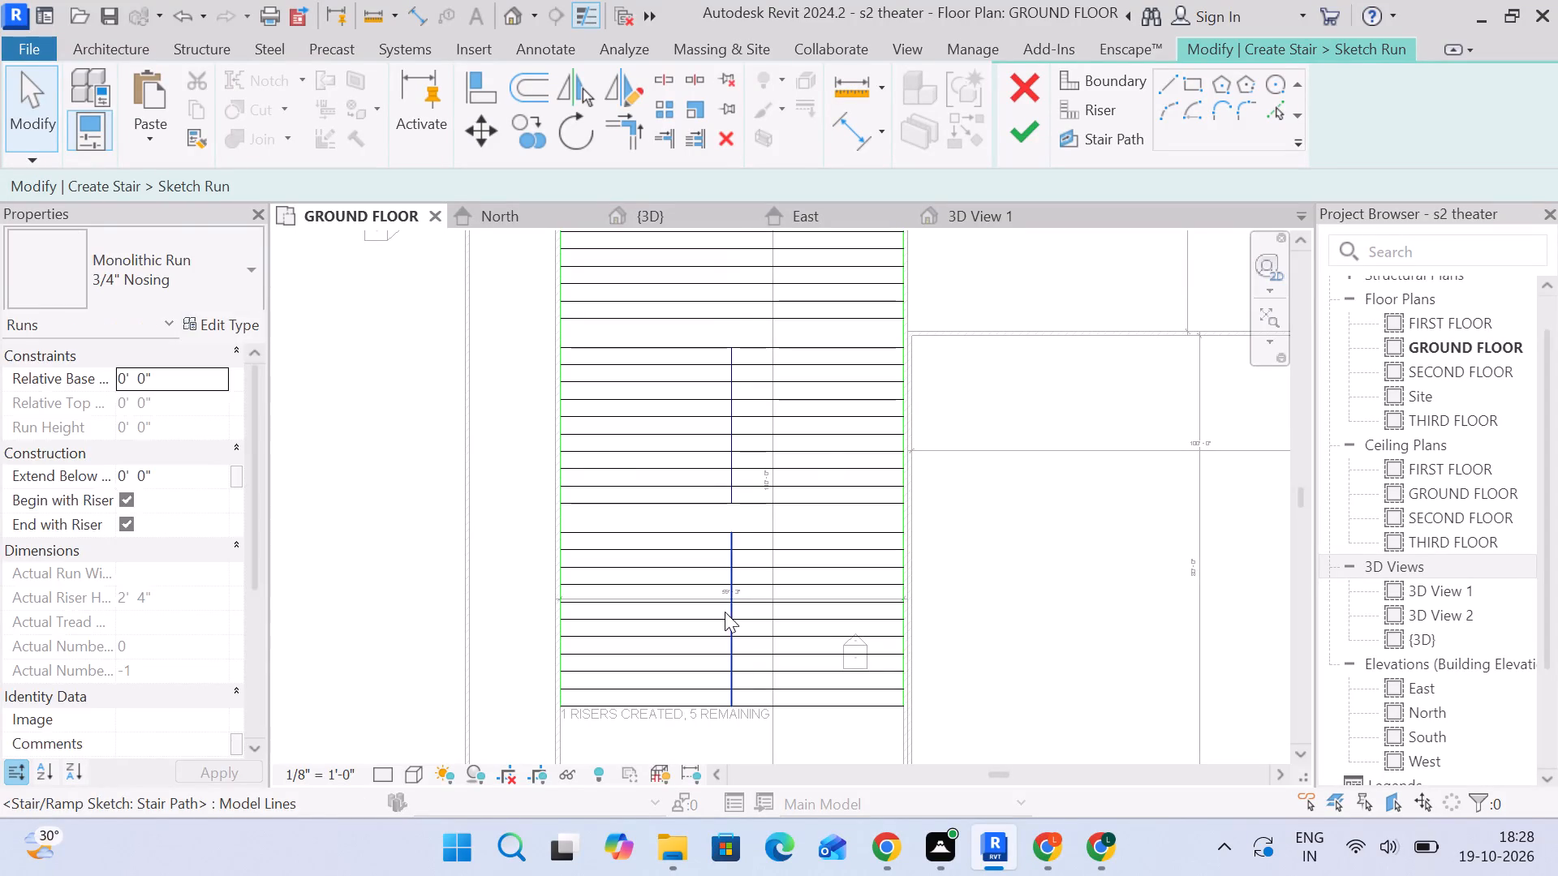
pyautogui.click(725, 612)
pyautogui.press('Delete')
pyautogui.click(738, 429)
pyautogui.click(737, 408)
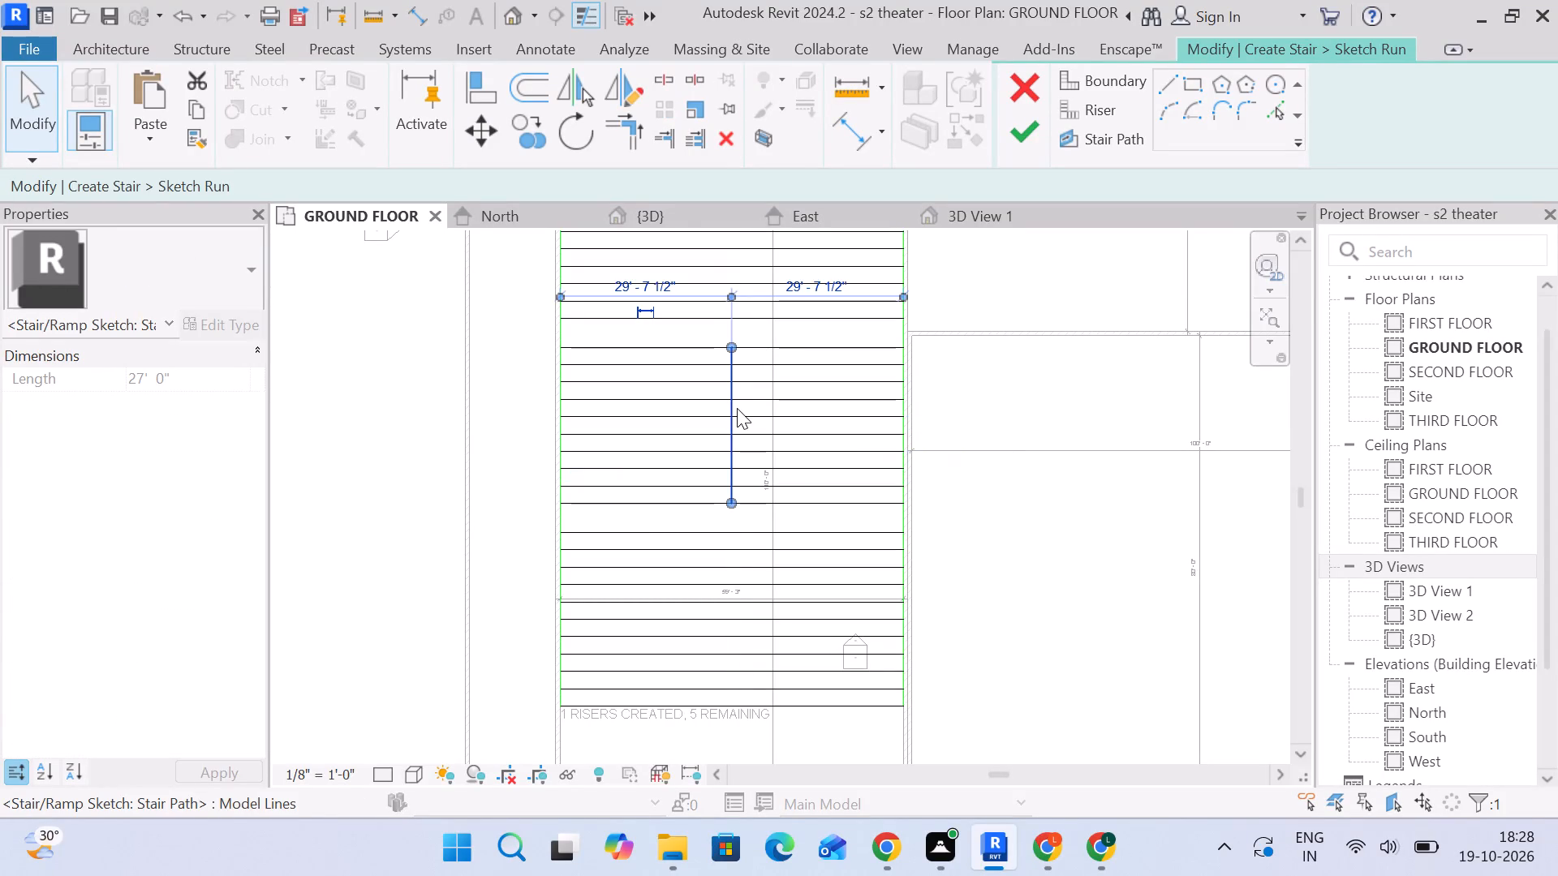
pyautogui.press('Delete')
# Delete the overlapping riser and boundary lines along the north edge of the run.
pyautogui.scroll(-2, 729, 430)
pyautogui.moveTo(729, 434); pyautogui.dragTo(729, 533, button='middle')
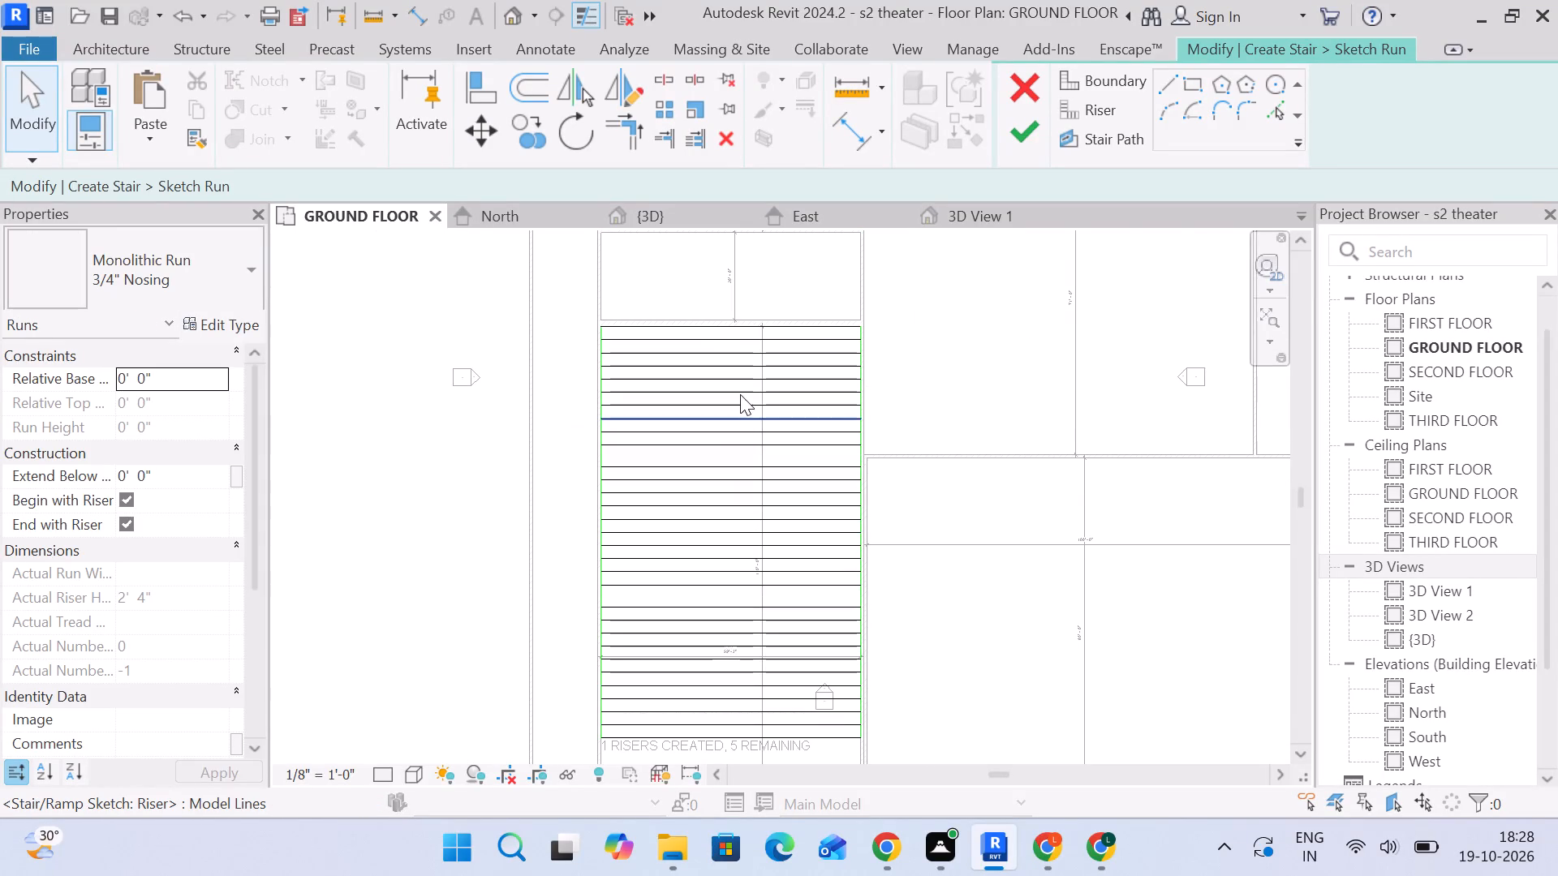
pyautogui.scroll(5, 723, 333)
pyautogui.click(945, 304)
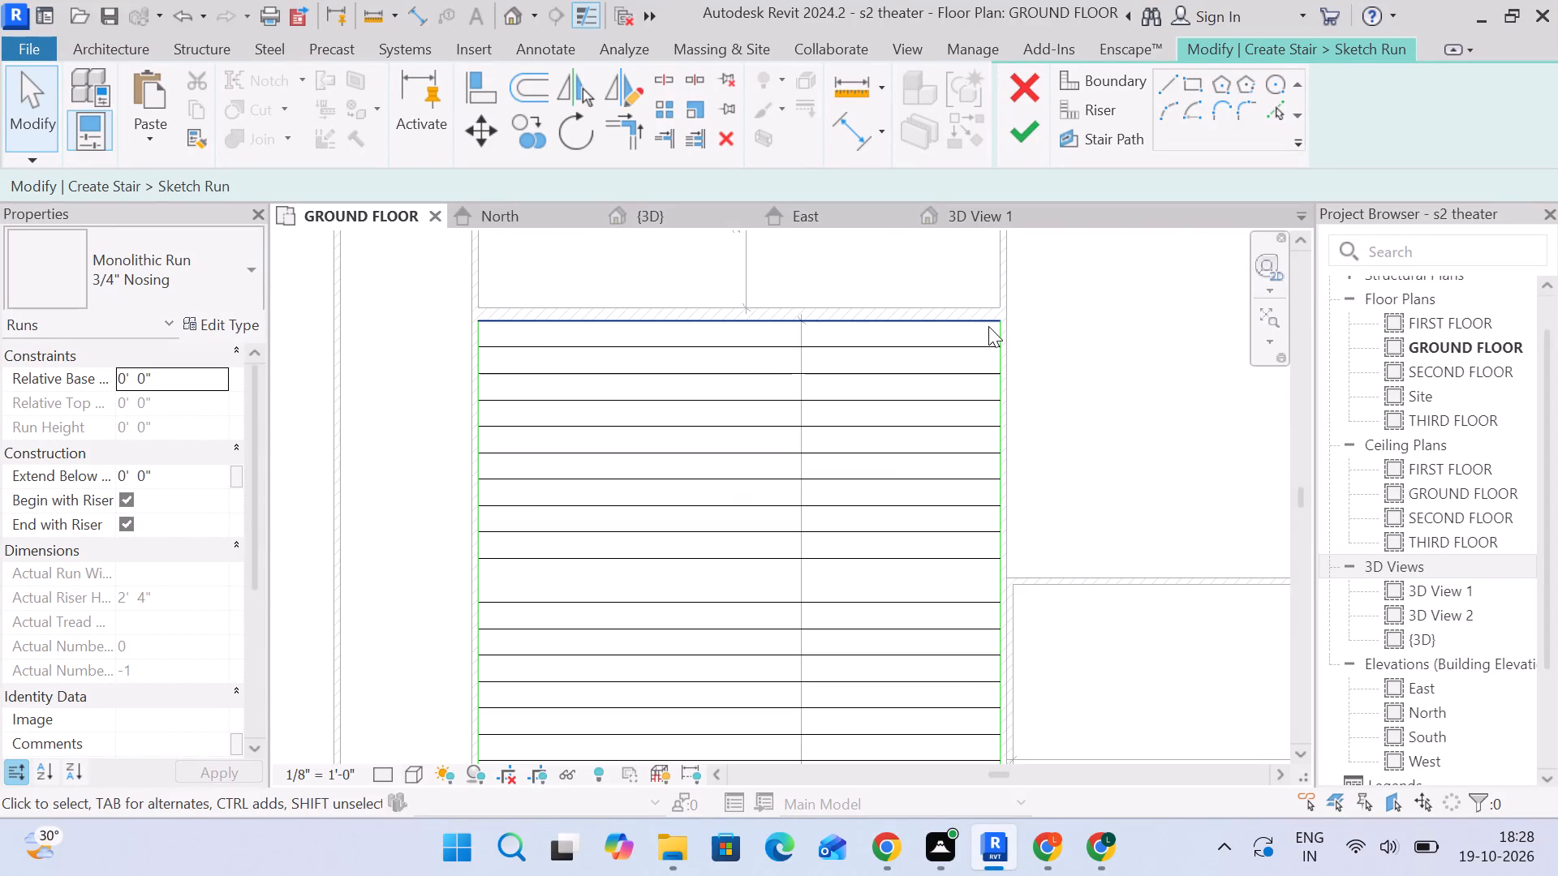
pyautogui.click(988, 326)
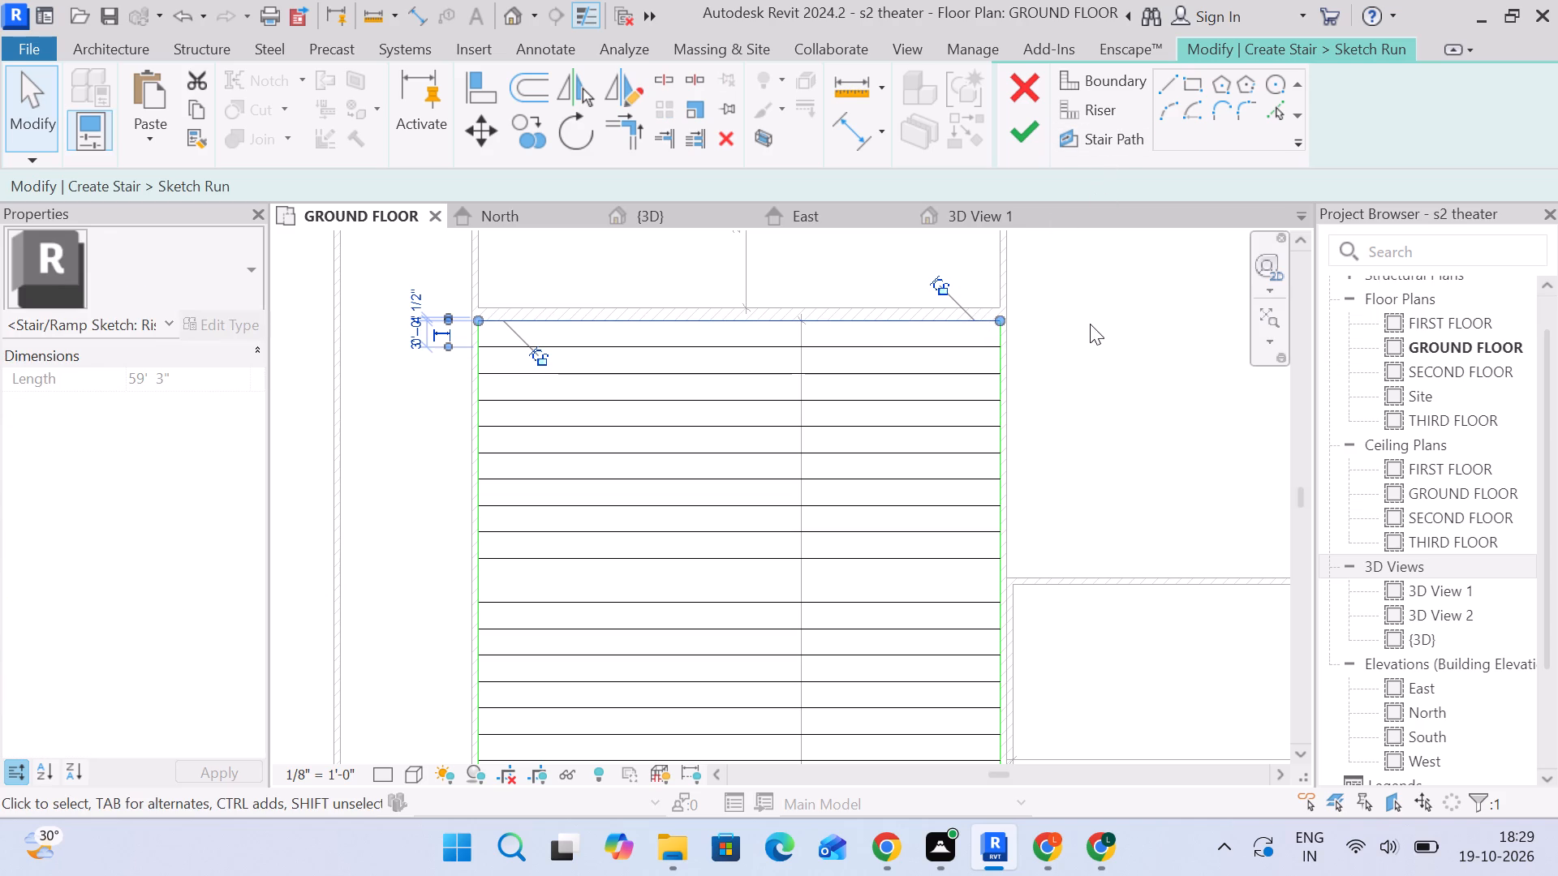
pyautogui.press('Delete')
pyautogui.click(920, 324)
pyautogui.press('Delete')
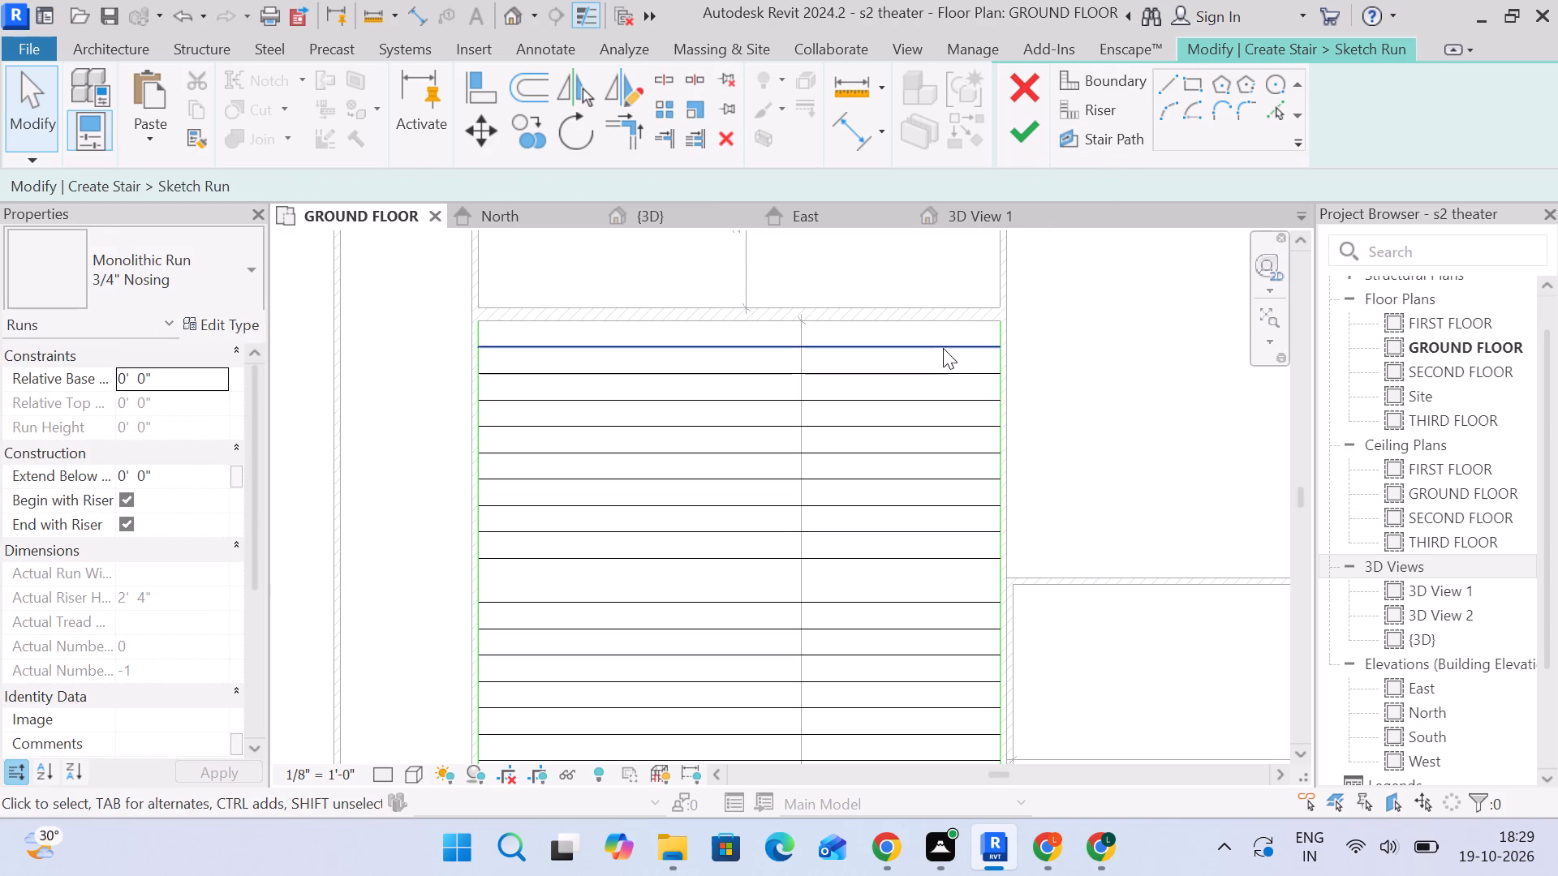
# Add a new northernmost riser by offsetting the adjacent riser line 3'-0" north.
pyautogui.click(1080, 111)
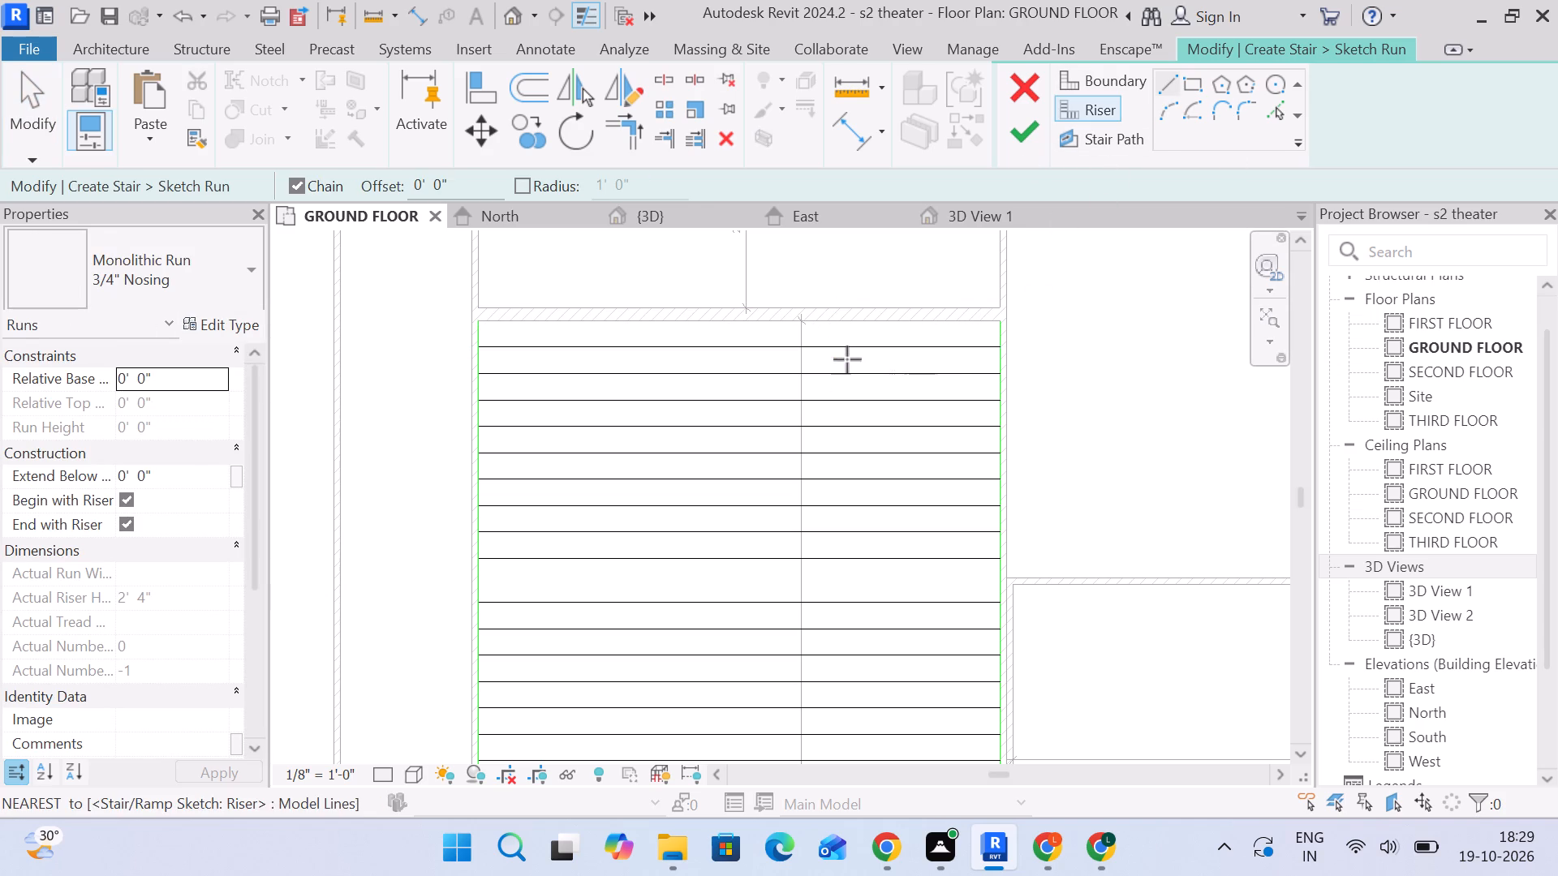
pyautogui.click(1276, 105)
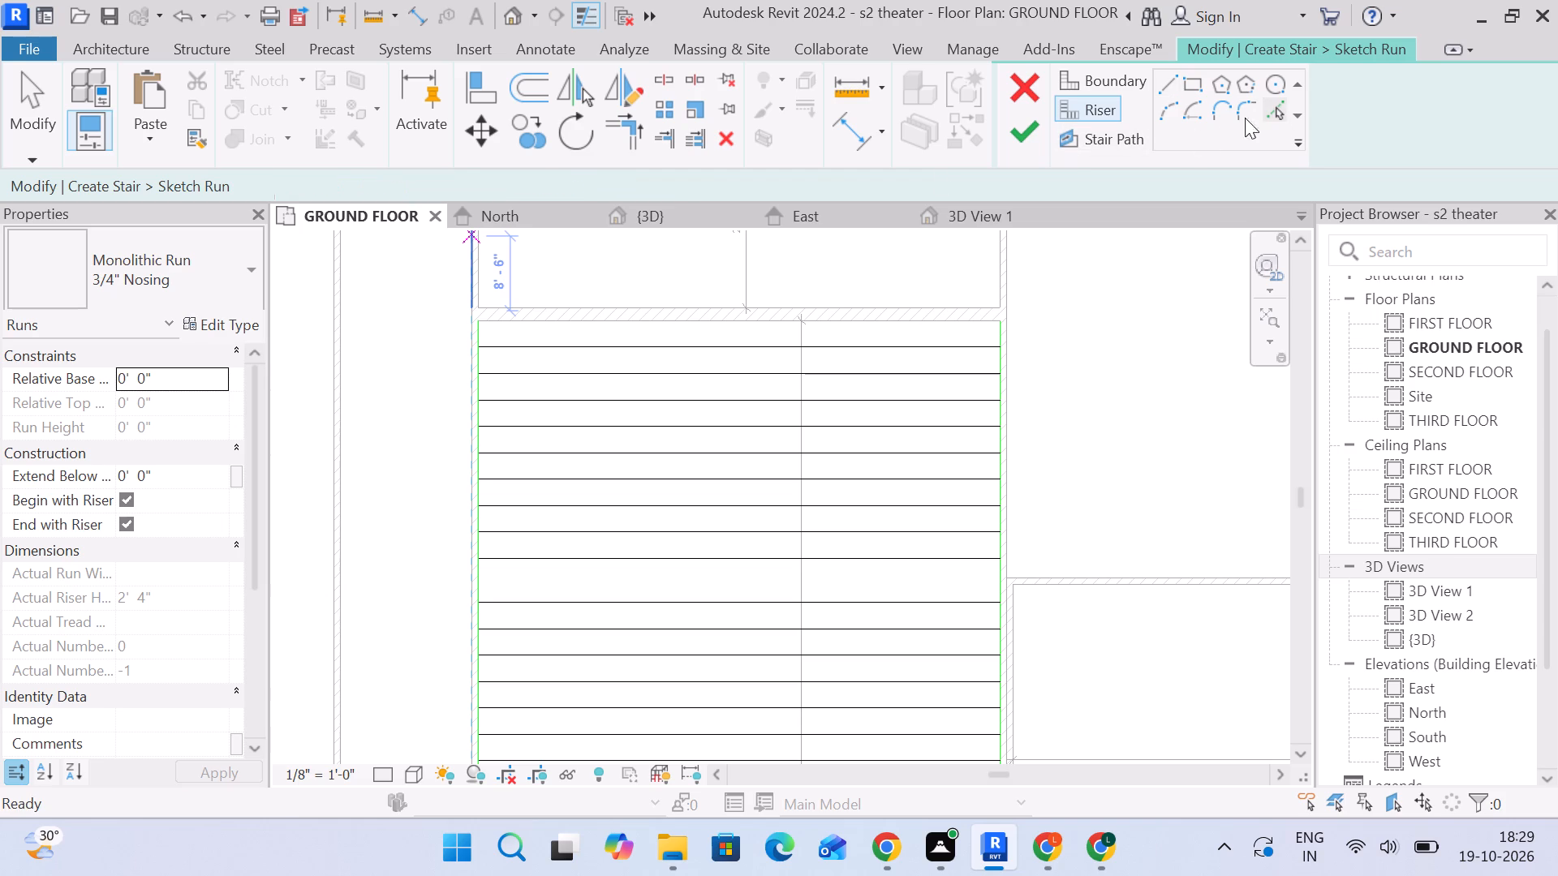
pyautogui.moveTo(433, 185); pyautogui.dragTo(337, 200)
pyautogui.press('3')
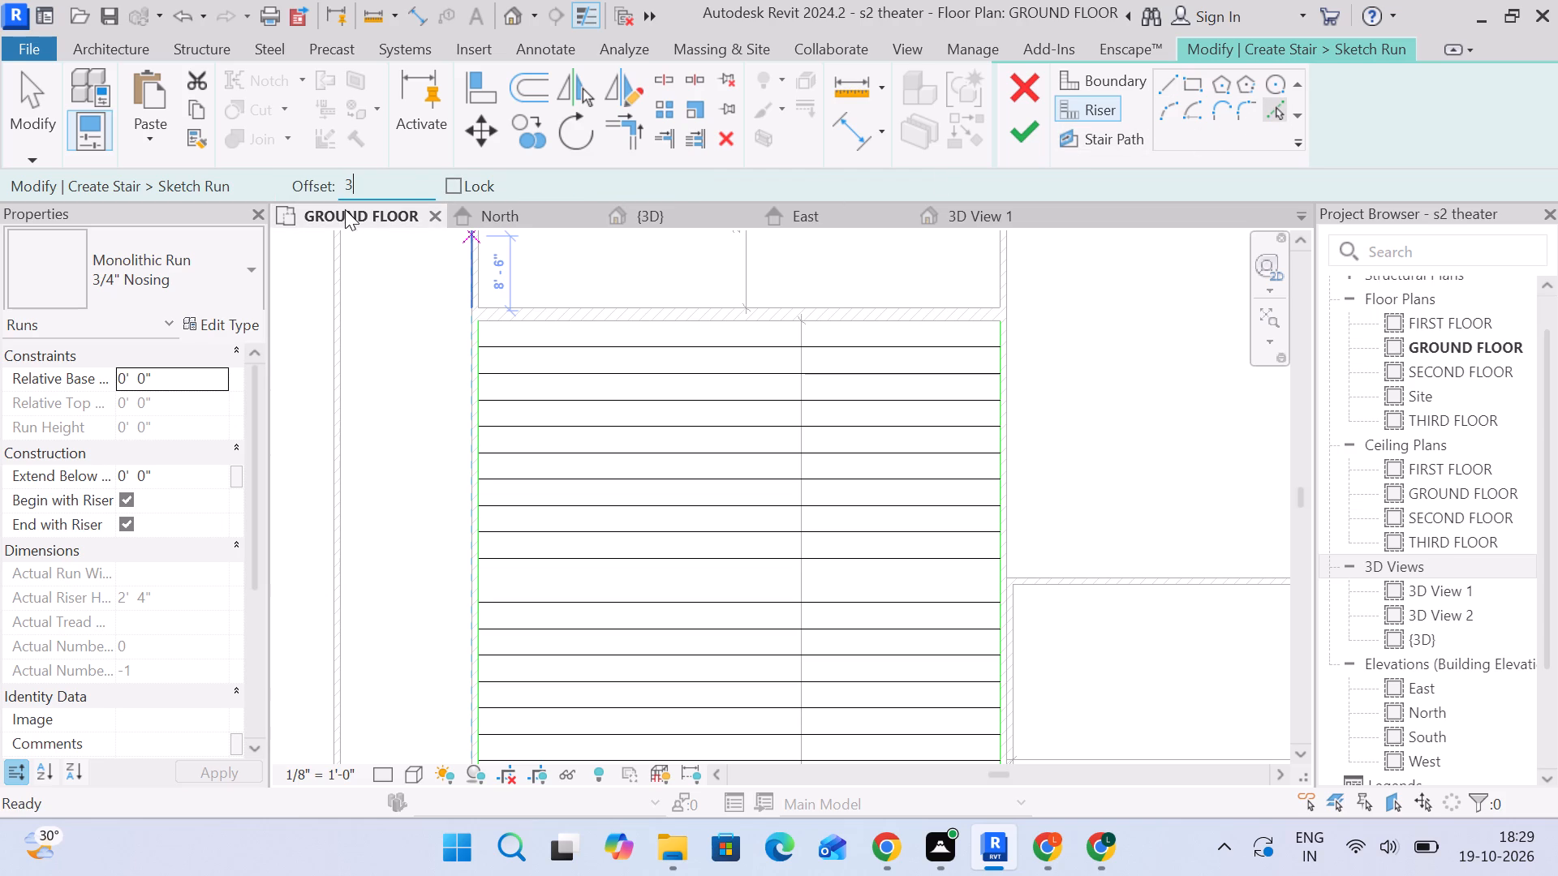
pyautogui.press('Return')
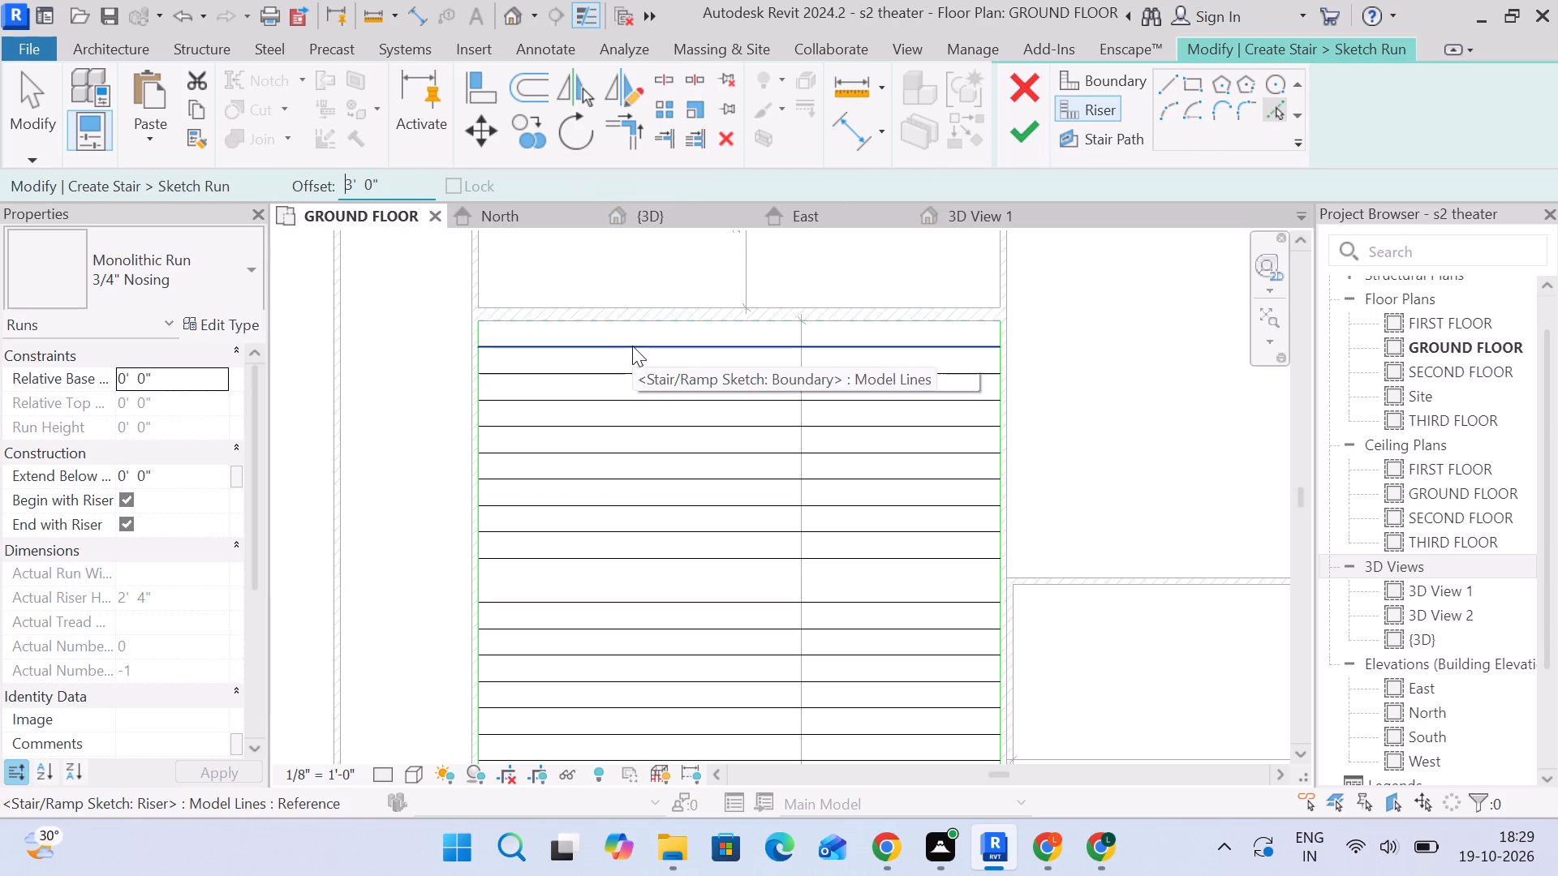
pyautogui.click(632, 346)
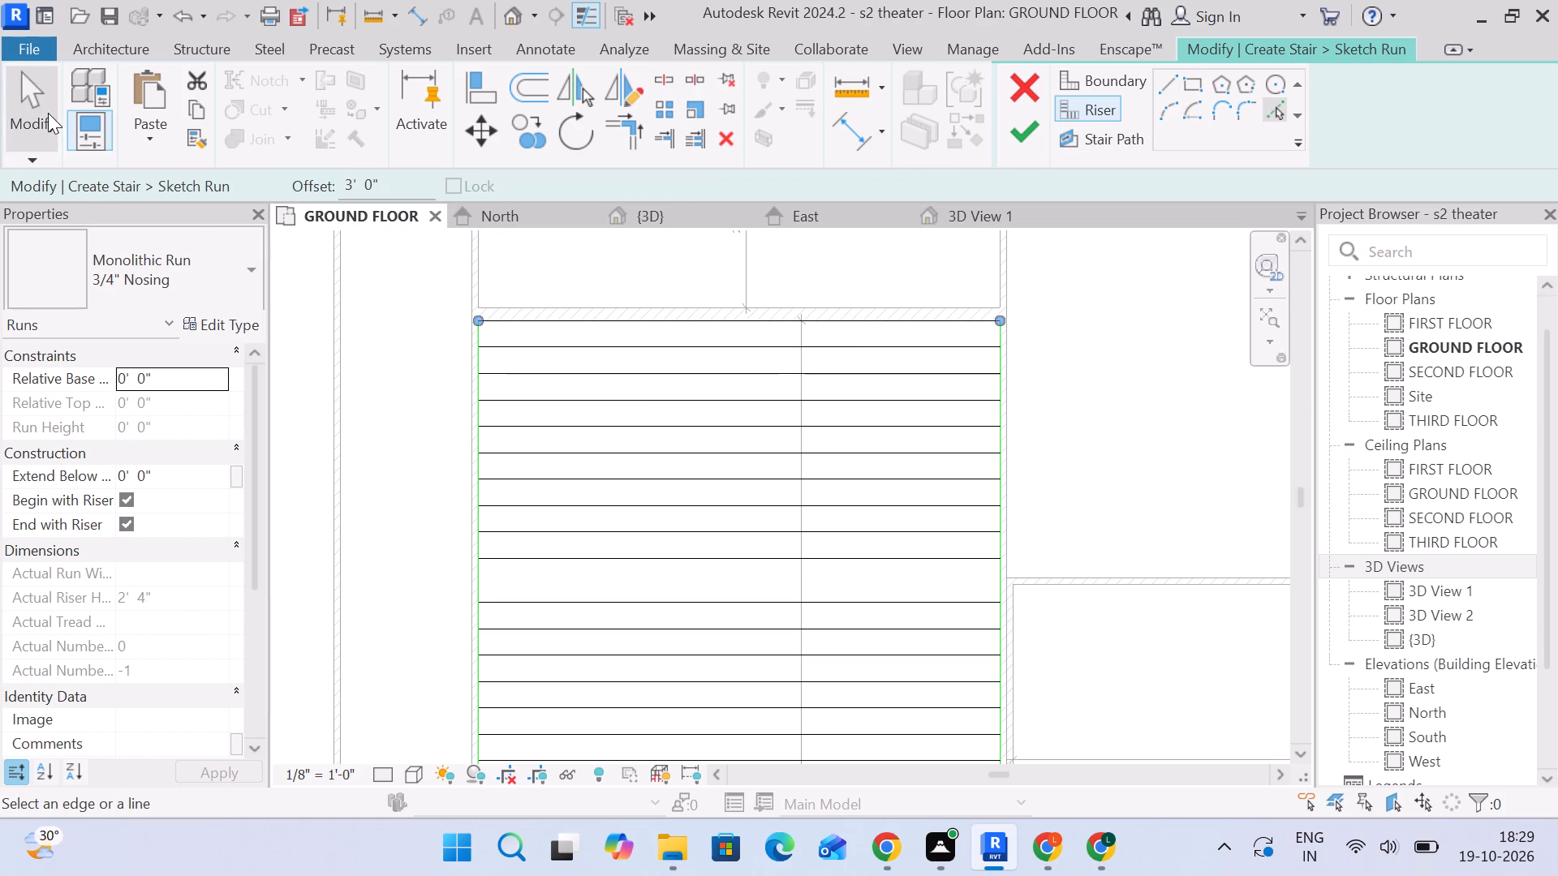
pyautogui.click(48, 113)
# Delete the overlapping riser and boundary lines along the south edge of the run.
pyautogui.scroll(-4, 552, 369)
pyautogui.moveTo(563, 383); pyautogui.dragTo(579, 255, button='middle')
pyautogui.moveTo(776, 648); pyautogui.dragTo(773, 448, button='middle')
pyautogui.scroll(5, 717, 549)
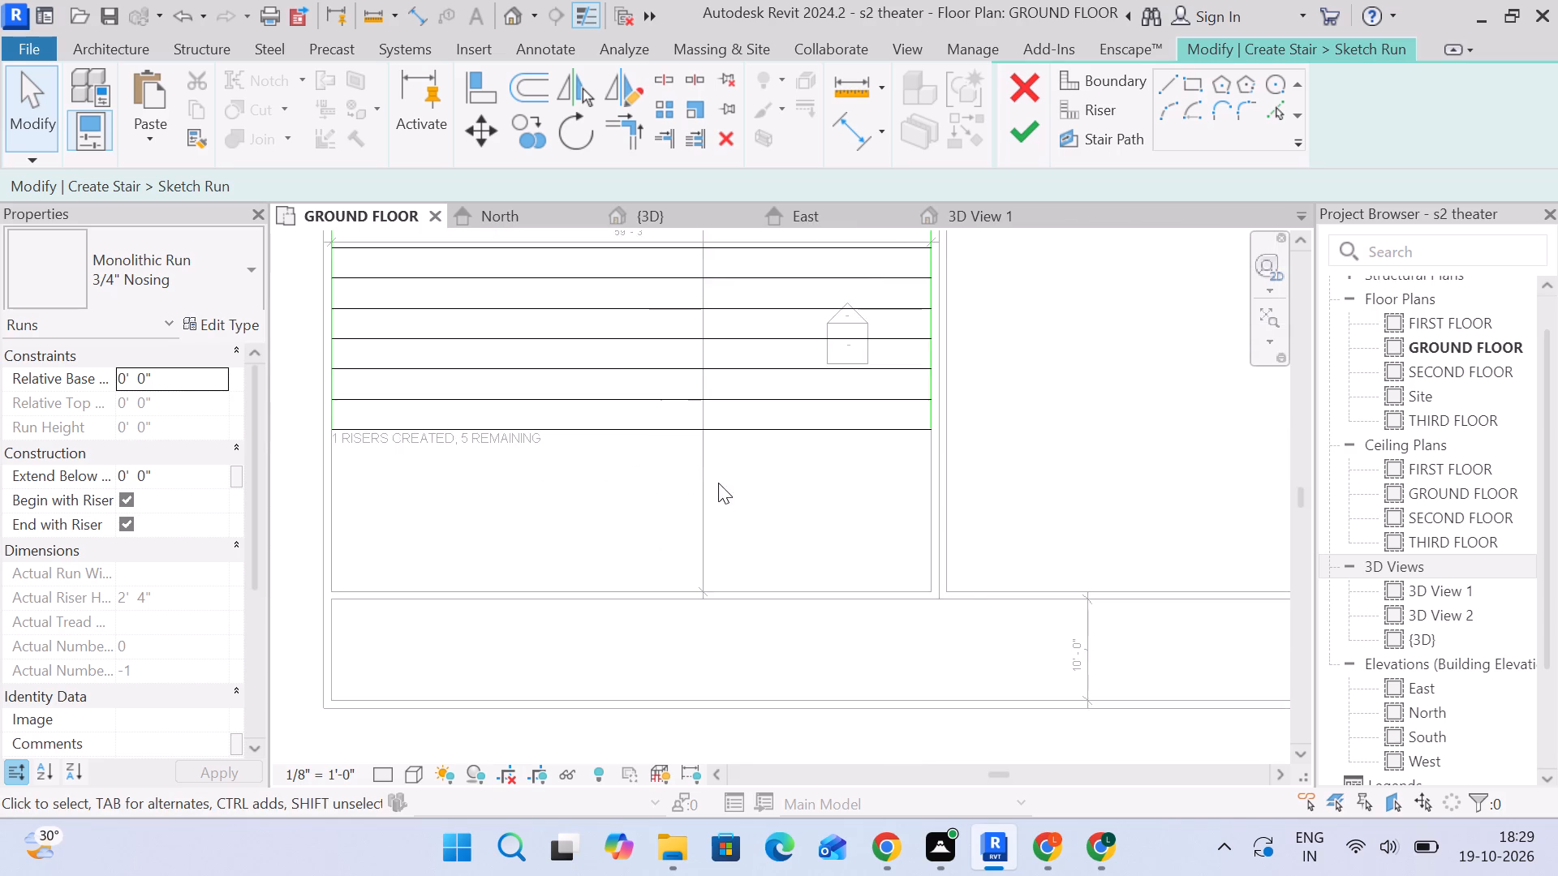
pyautogui.scroll(3, 714, 471)
pyautogui.click(715, 414)
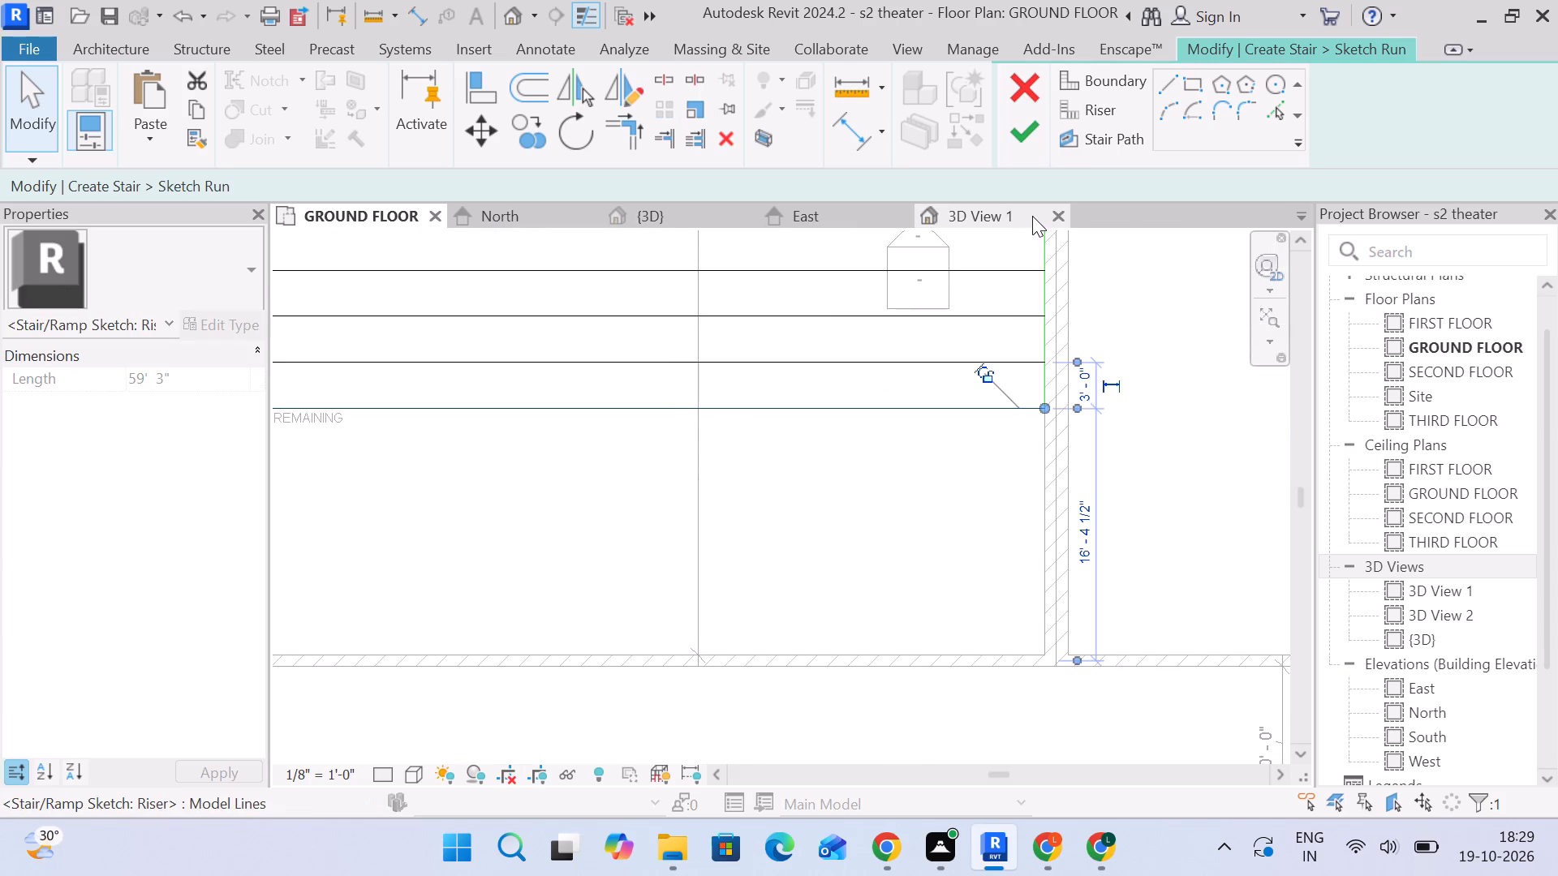
pyautogui.press('Delete')
pyautogui.click(870, 417)
pyautogui.press('Delete')
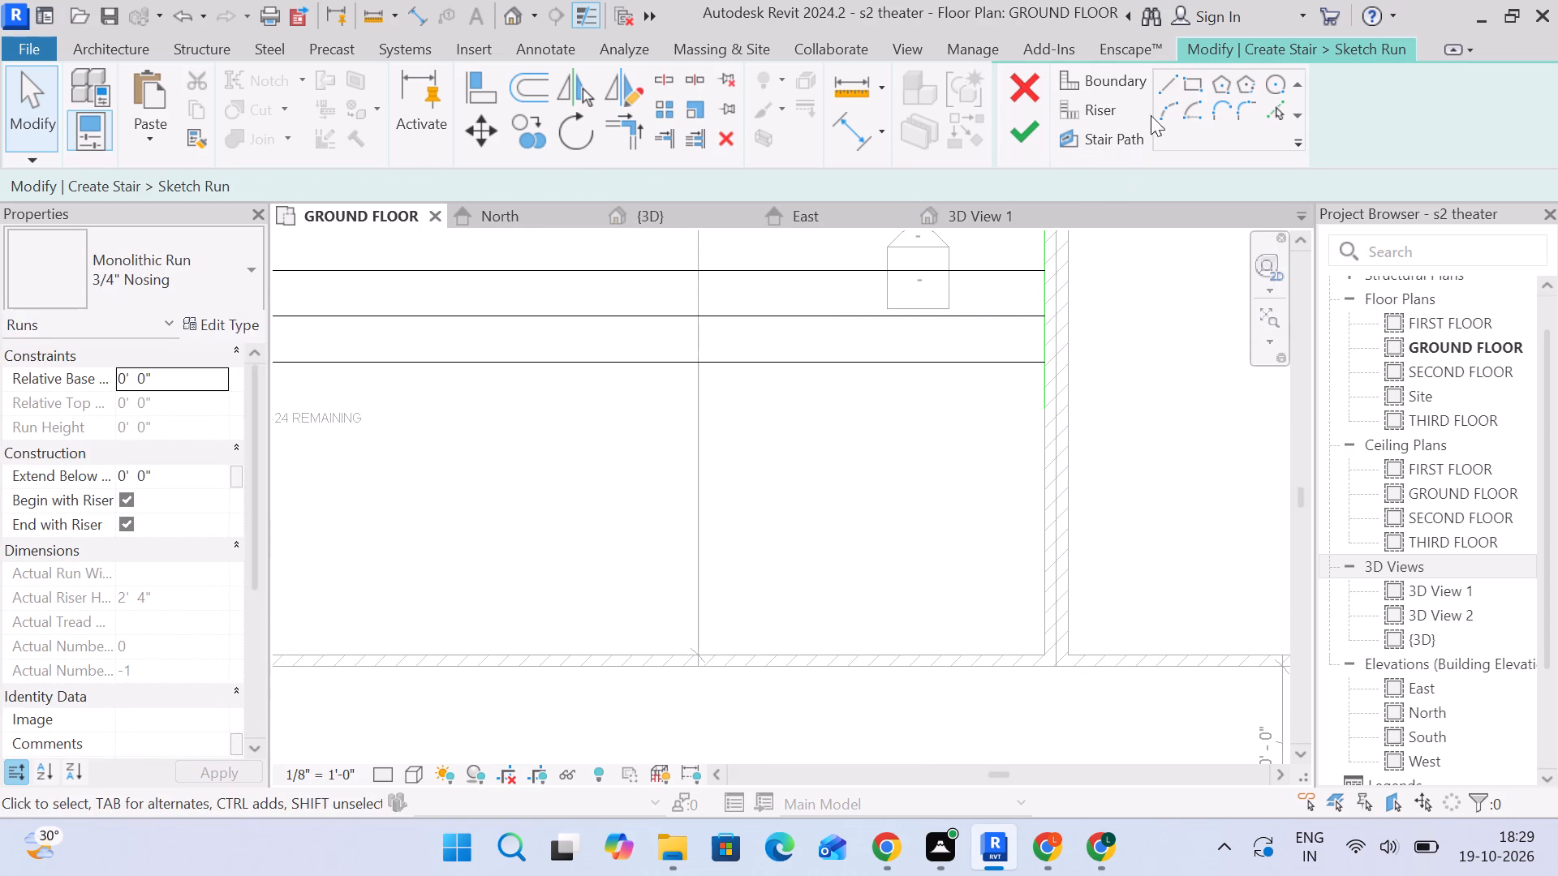
# Add a new southernmost riser by offsetting the adjacent riser line 3'-0" south.
pyautogui.click(1120, 117)
pyautogui.click(1276, 112)
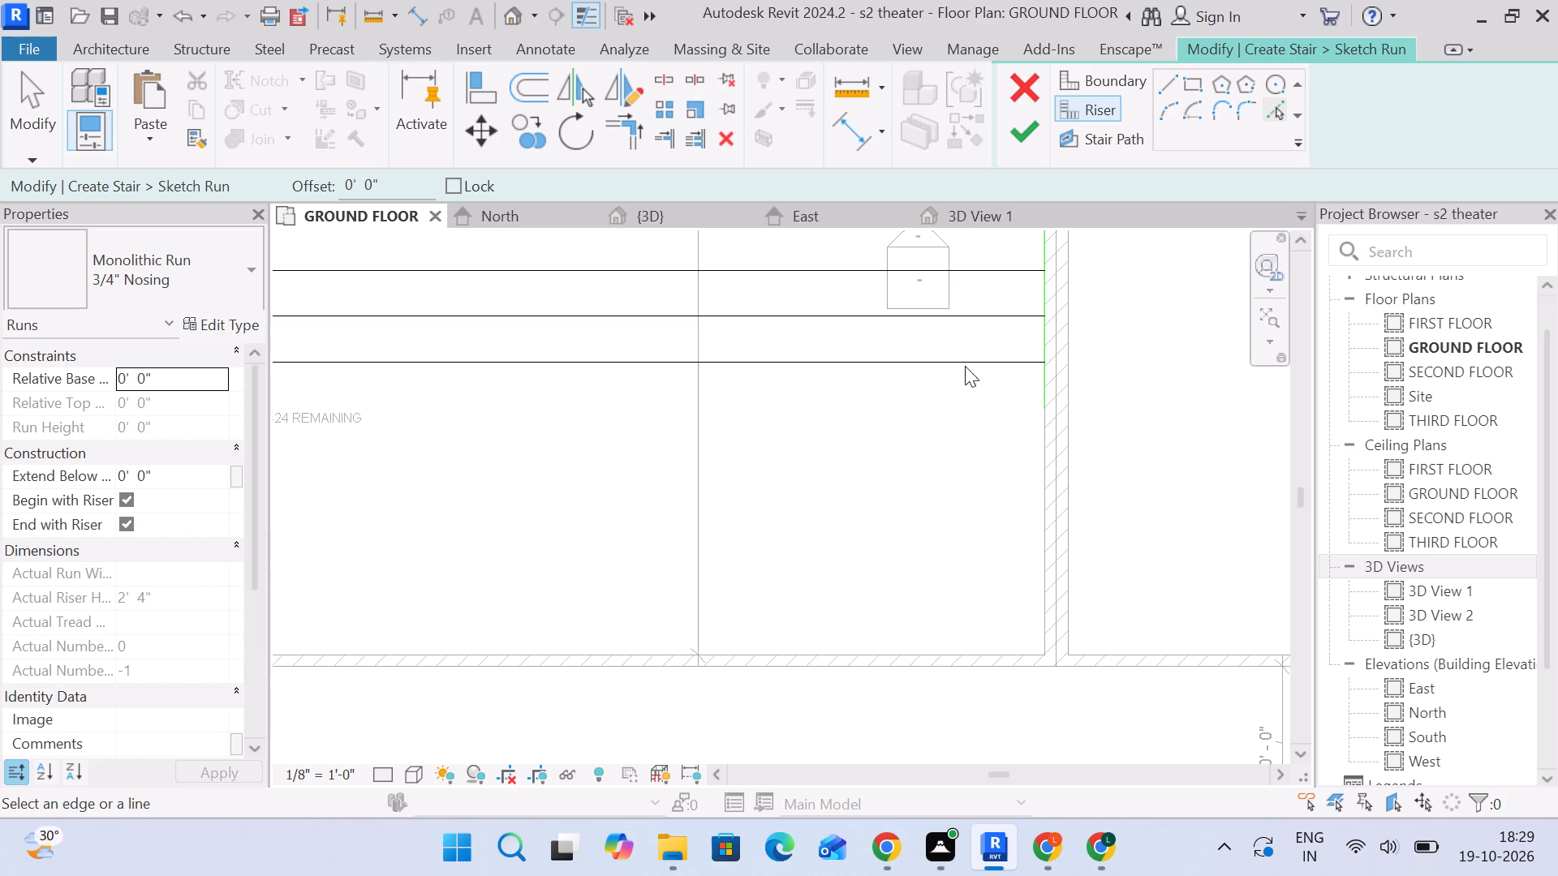
pyautogui.moveTo(382, 184); pyautogui.dragTo(256, 175)
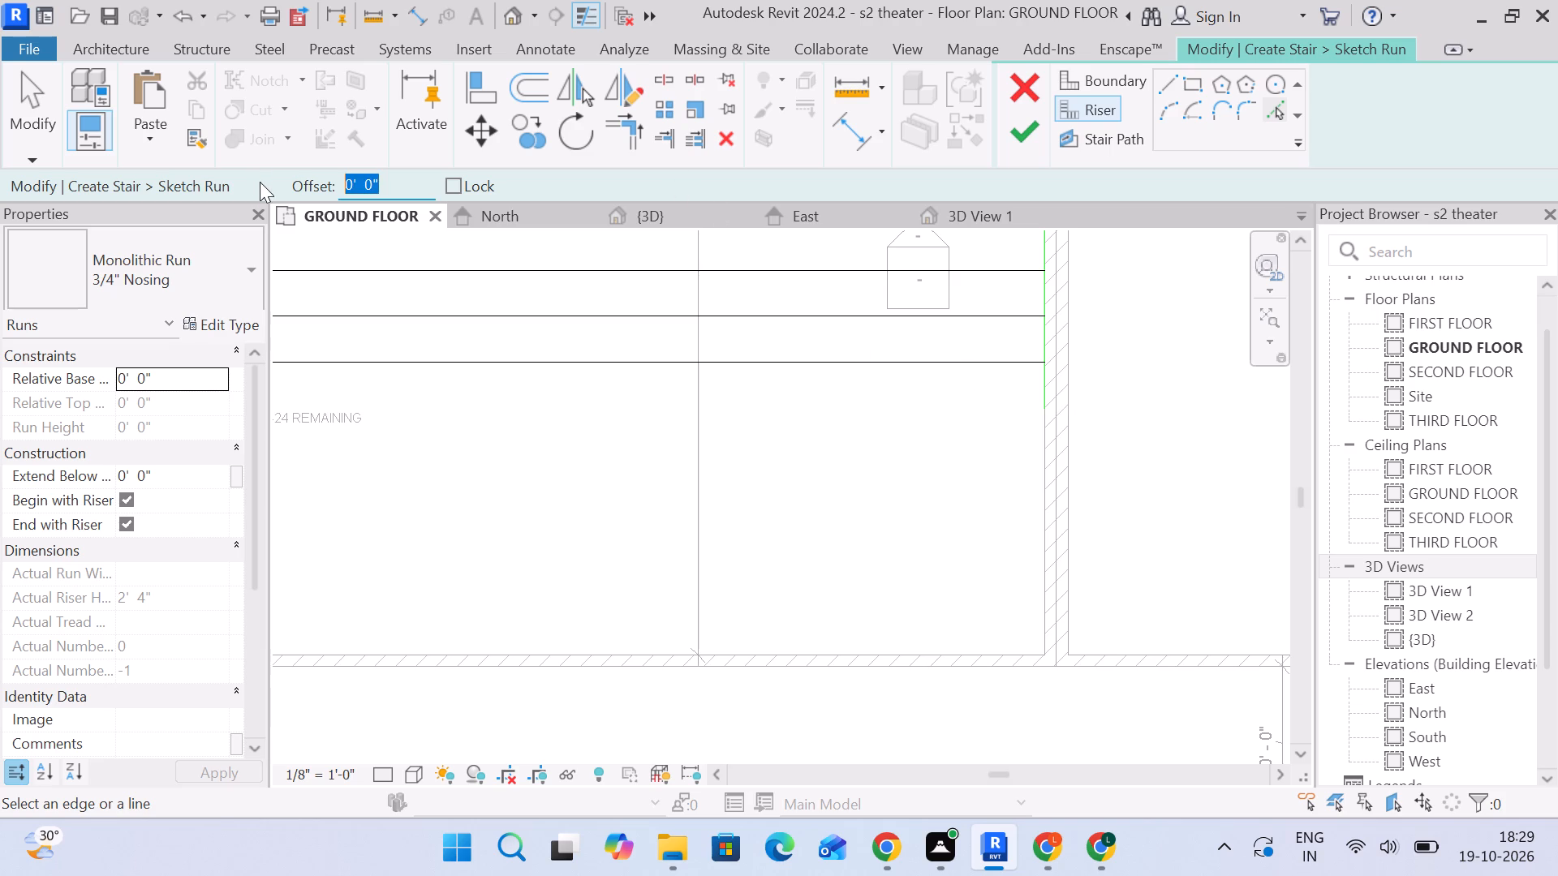
pyautogui.press('3')
pyautogui.press('Return')
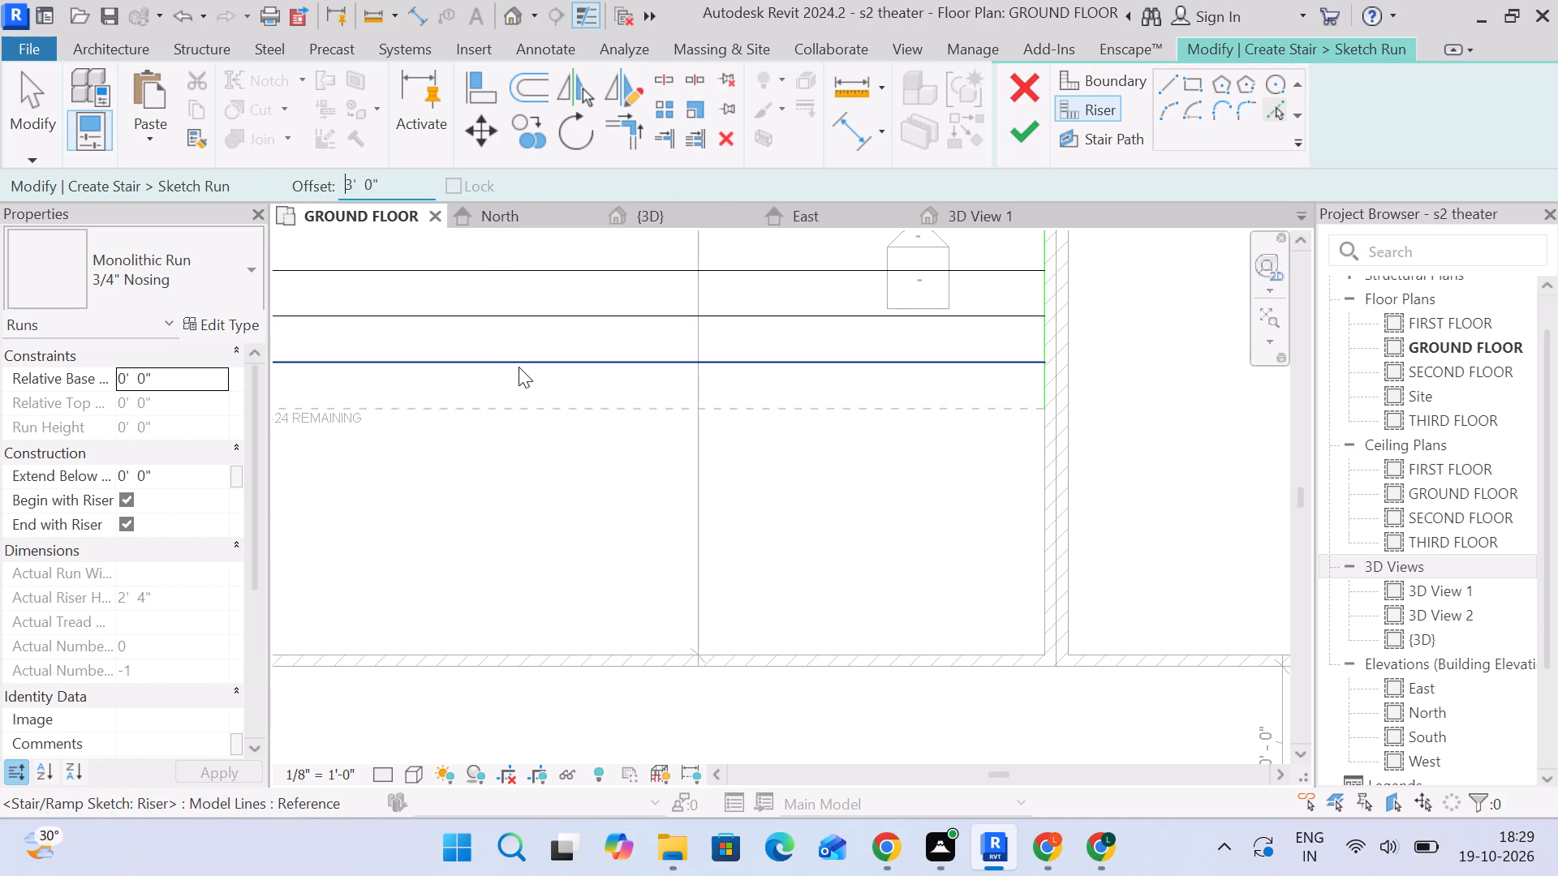
pyautogui.click(519, 367)
pyautogui.scroll(-3, 539, 399)
pyautogui.moveTo(540, 400); pyautogui.dragTo(813, 453, button='middle')
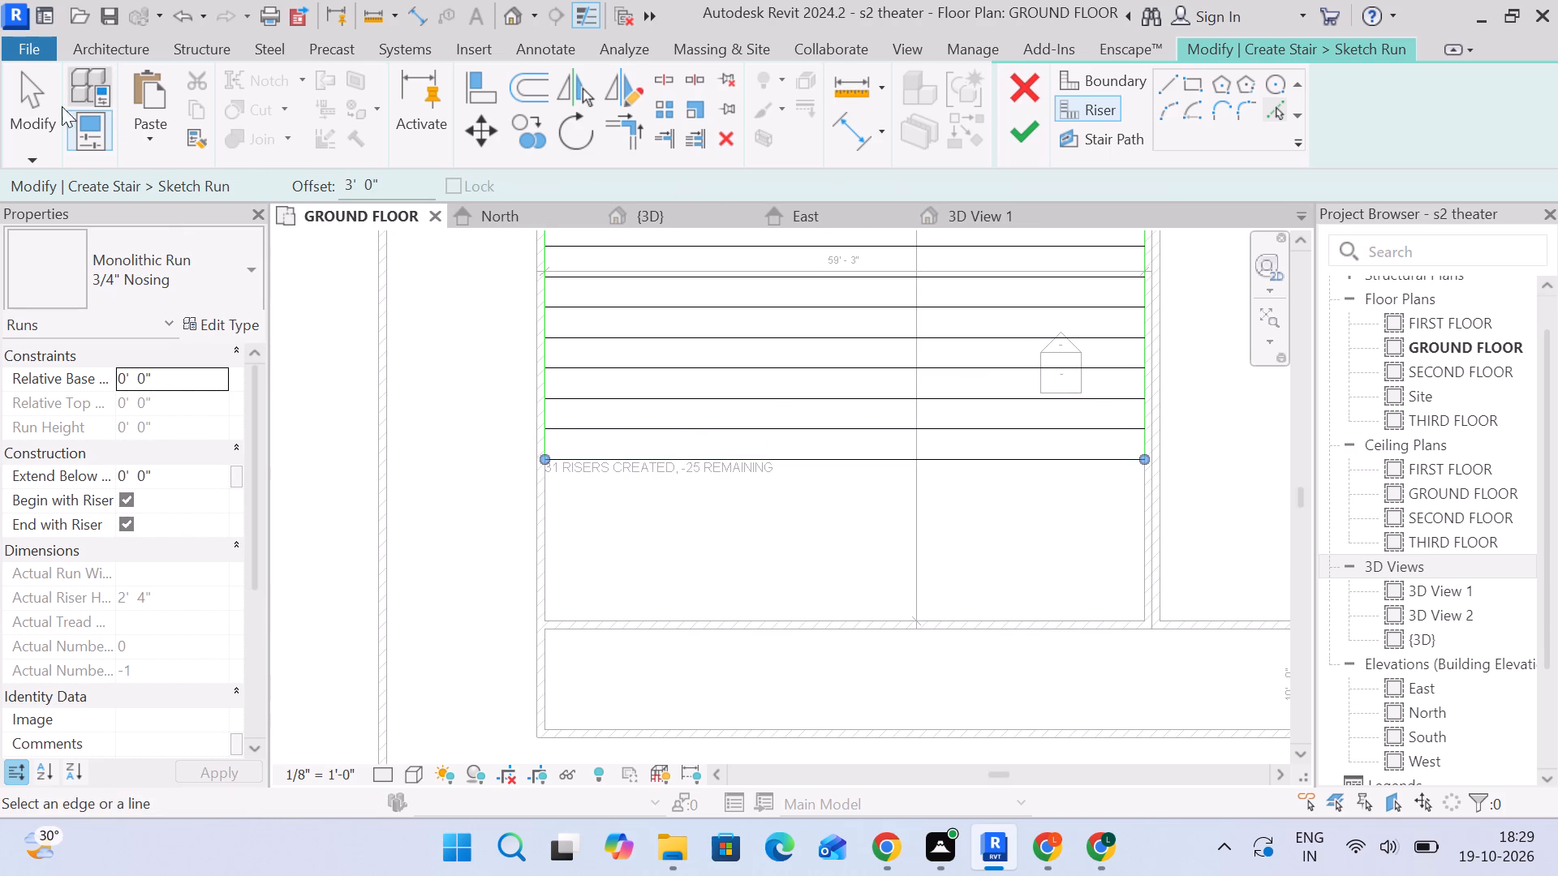
pyautogui.click(28, 111)
# Sketch the stair path as three connected lines, about 30'-0", 31'-6" and 32'-6" long, from the northernmost riser's midpoint to the southernmost riser's midpoint.
pyautogui.scroll(-3, 725, 463)
pyautogui.moveTo(725, 463); pyautogui.dragTo(710, 515, button='middle')
pyautogui.scroll(-4, 710, 515)
pyautogui.moveTo(828, 379); pyautogui.dragTo(829, 468, button='middle')
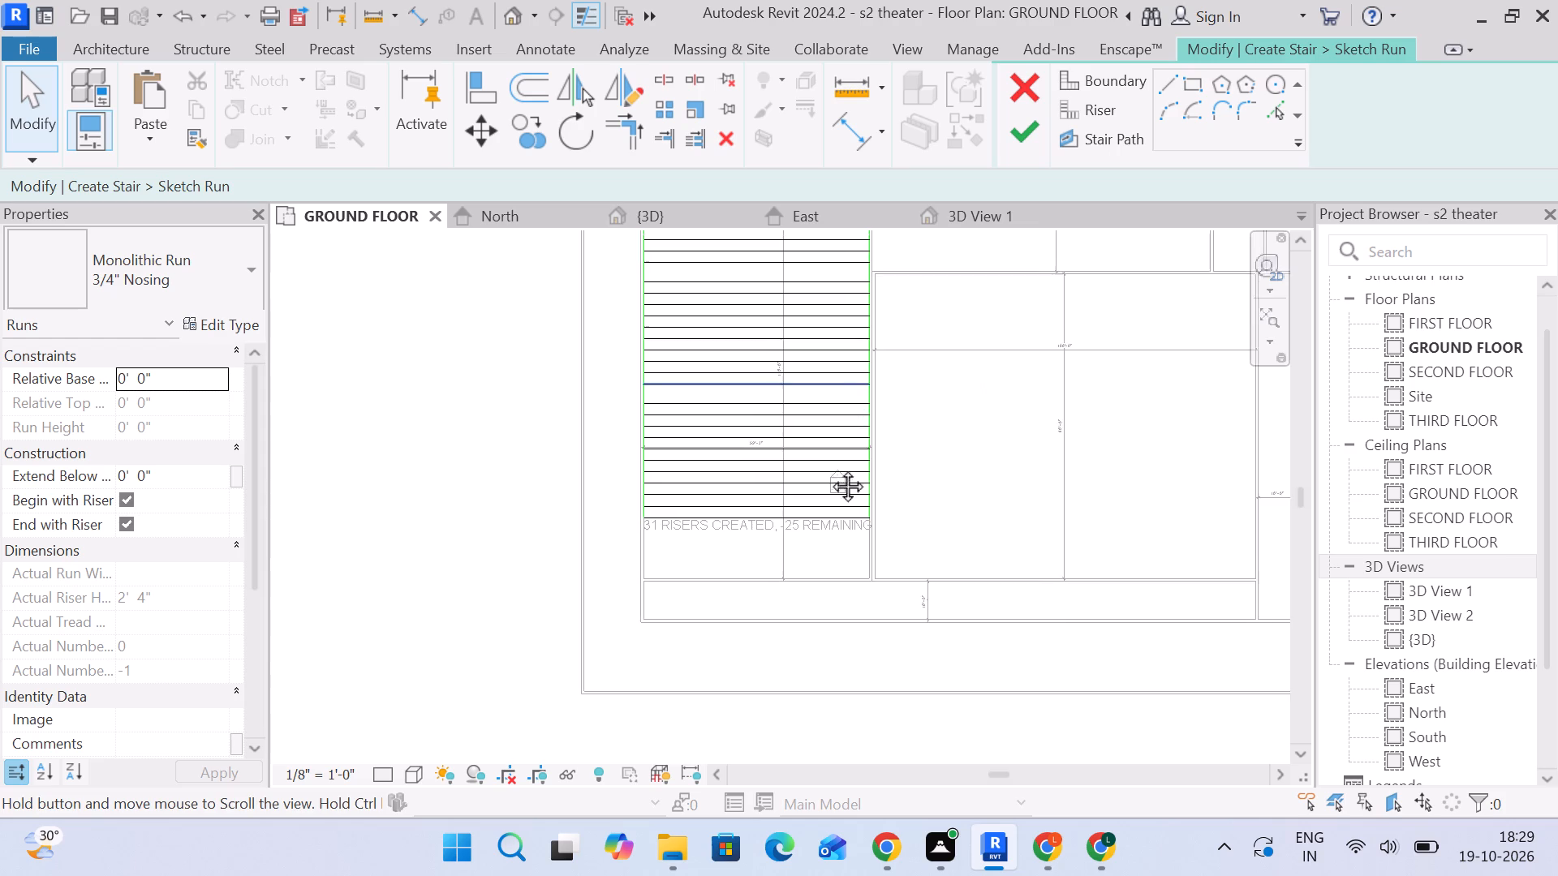
pyautogui.moveTo(829, 468); pyautogui.dragTo(824, 496, button='middle')
pyautogui.scroll(-1, 840, 423)
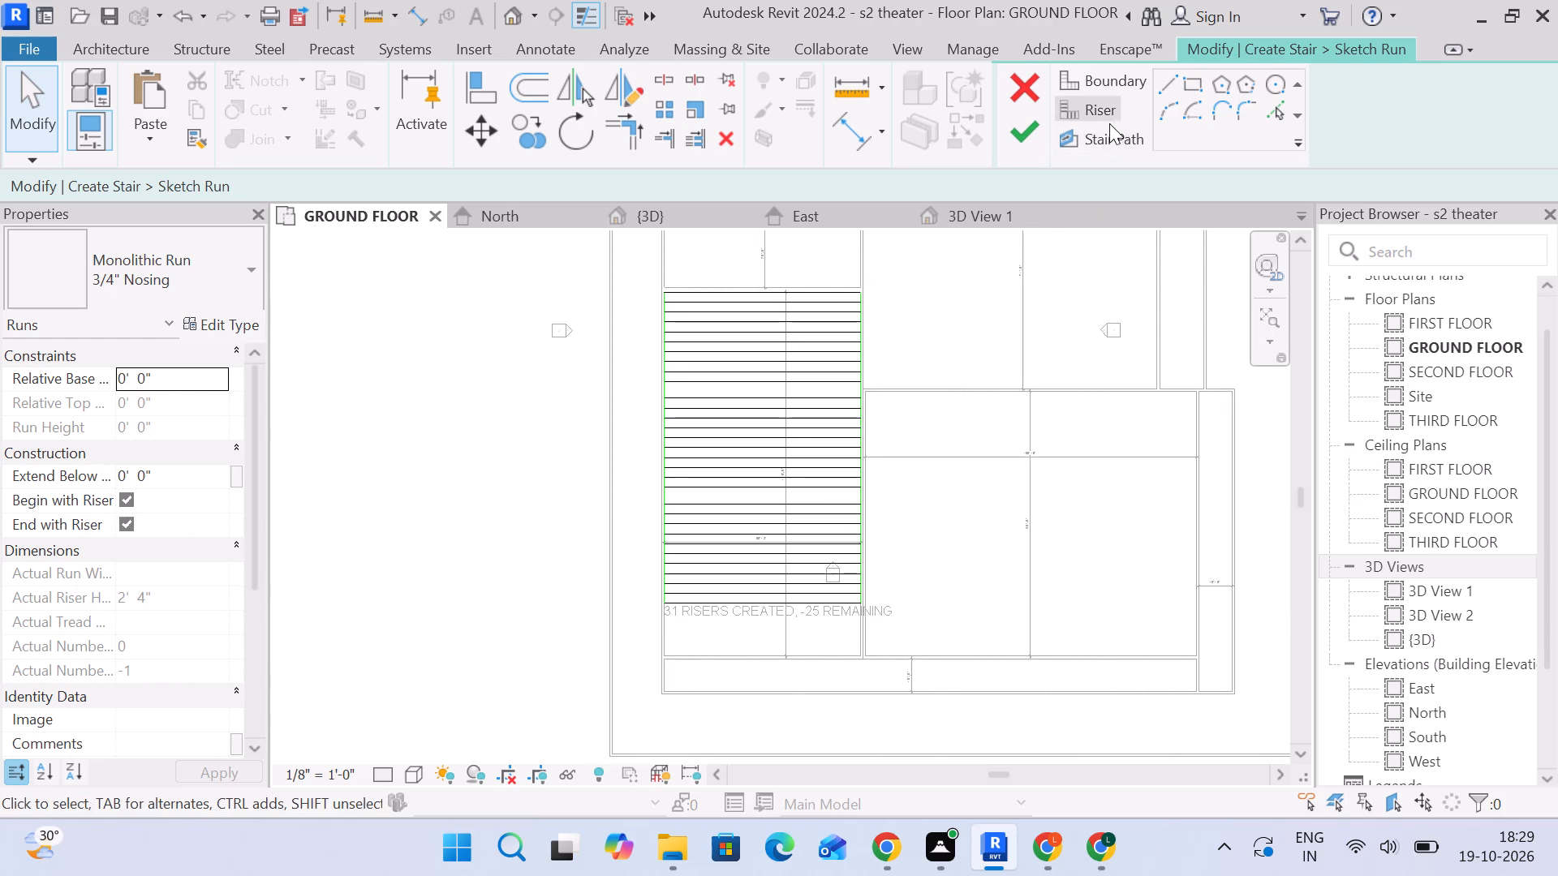
pyautogui.click(1108, 133)
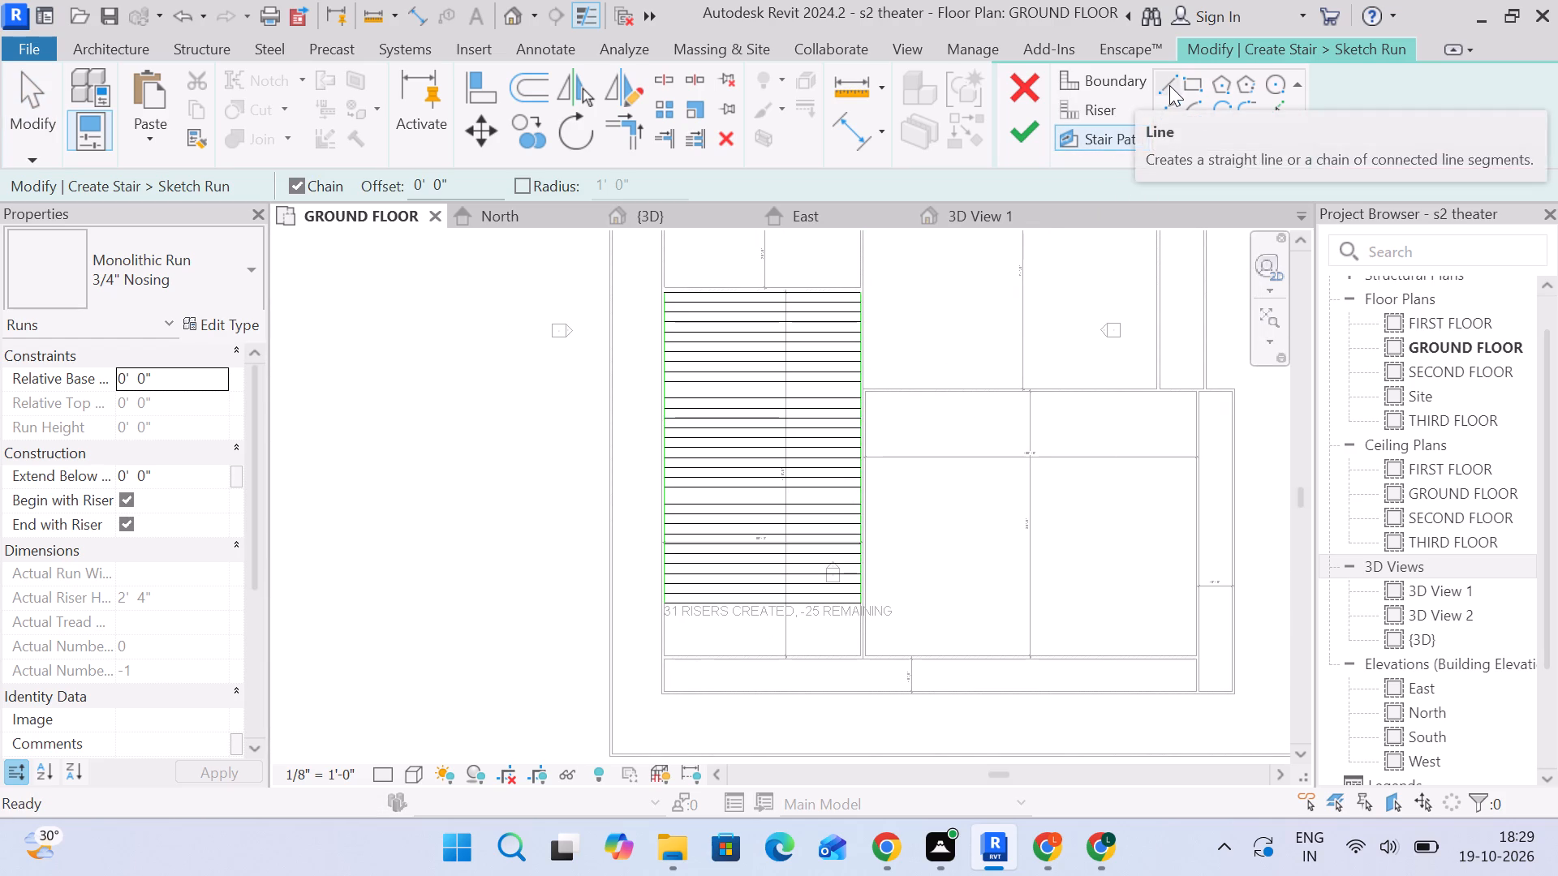
pyautogui.click(1170, 88)
pyautogui.scroll(8, 785, 310)
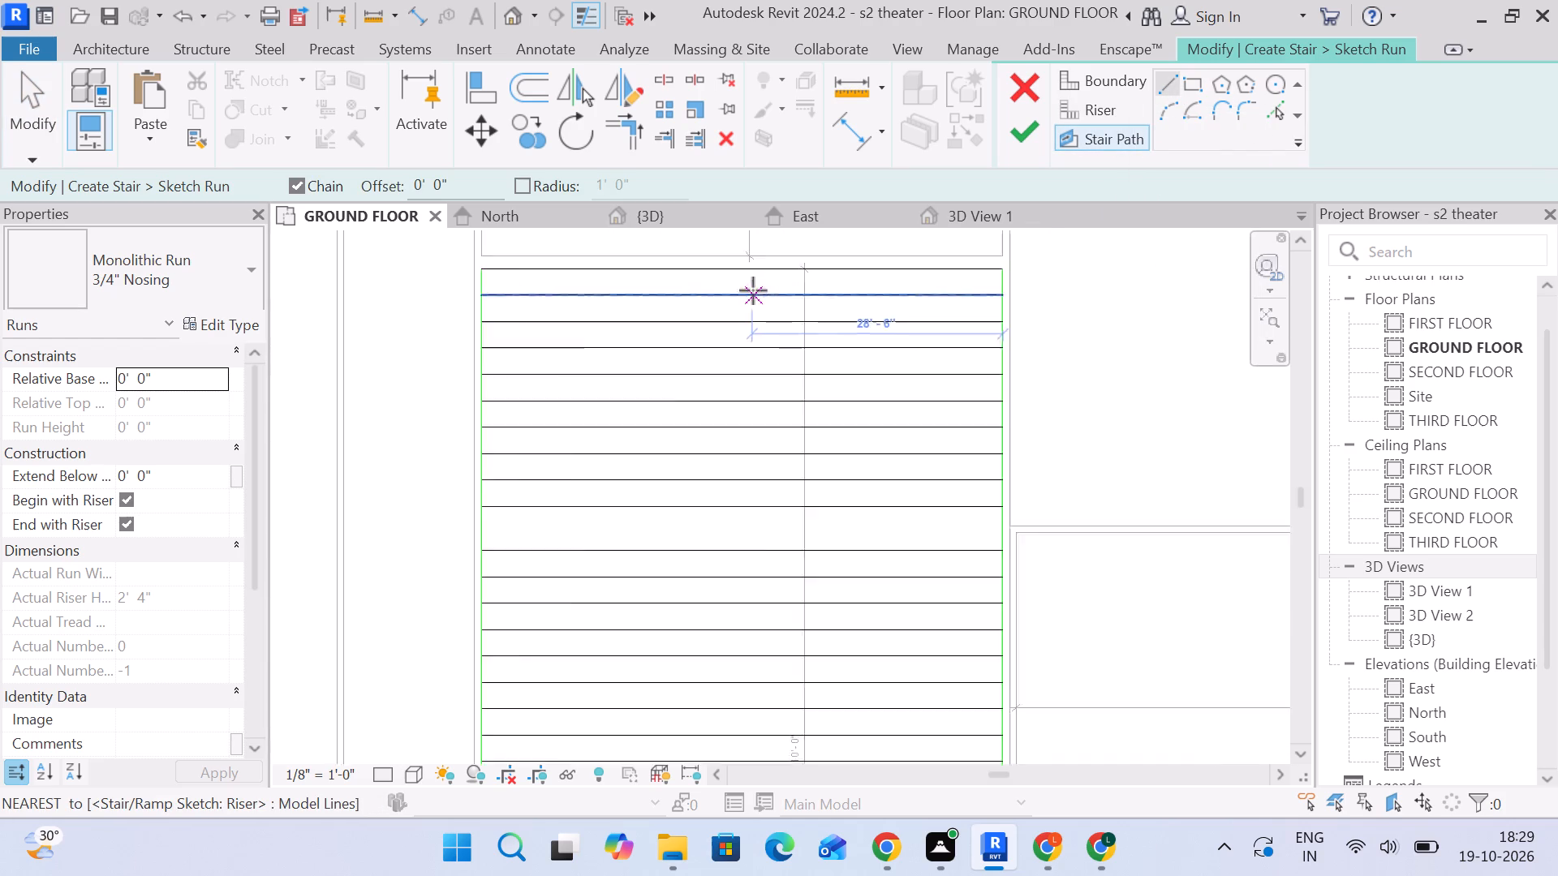
pyautogui.click(742, 269)
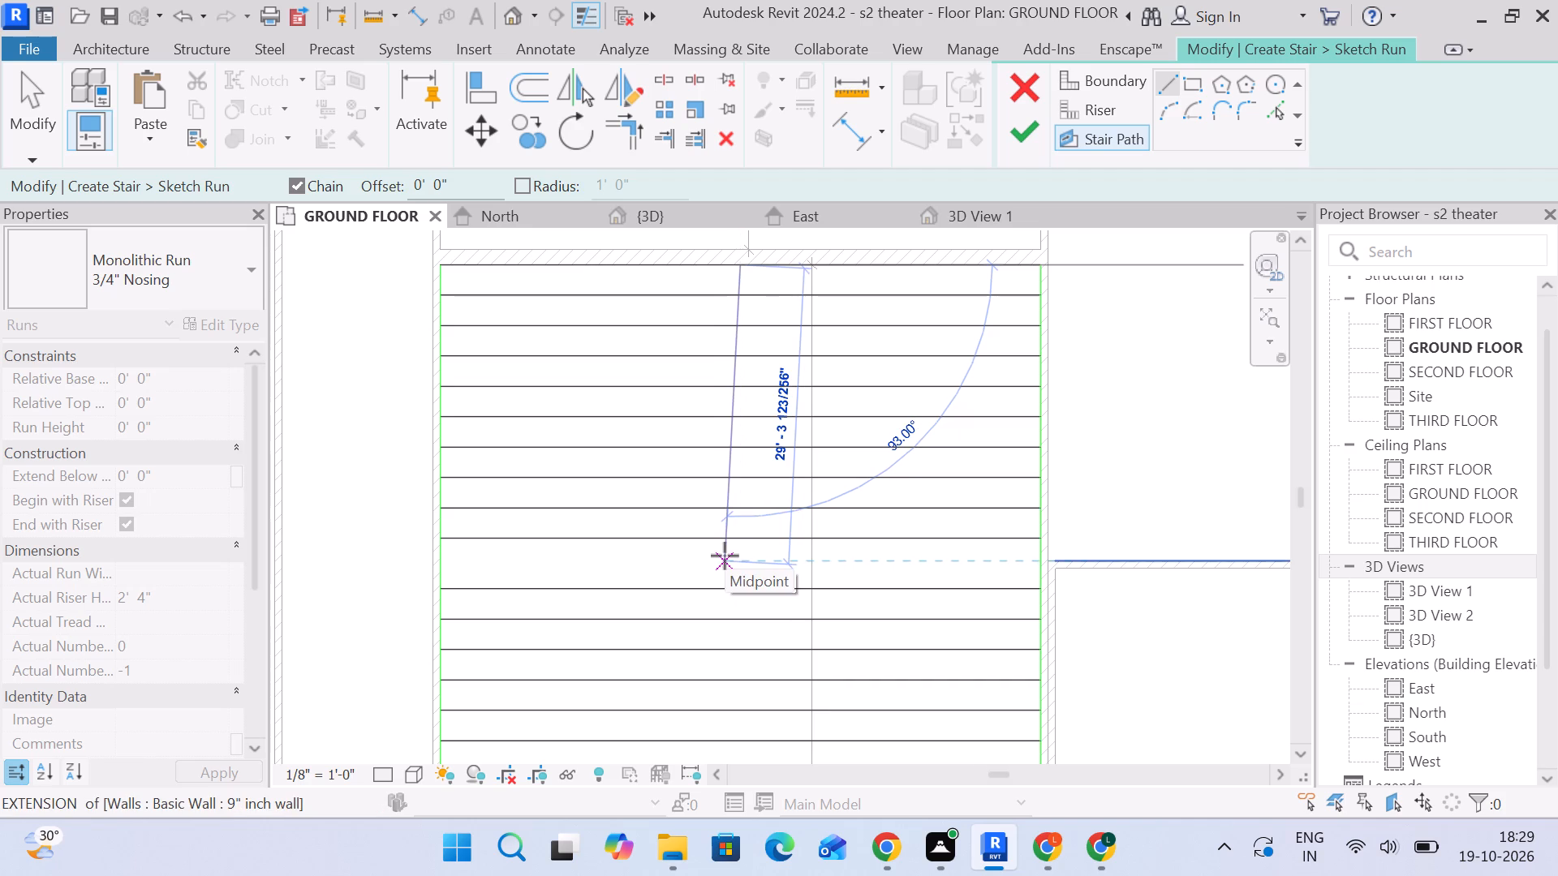
pyautogui.moveTo(724, 555); pyautogui.dragTo(737, 433, button='middle')
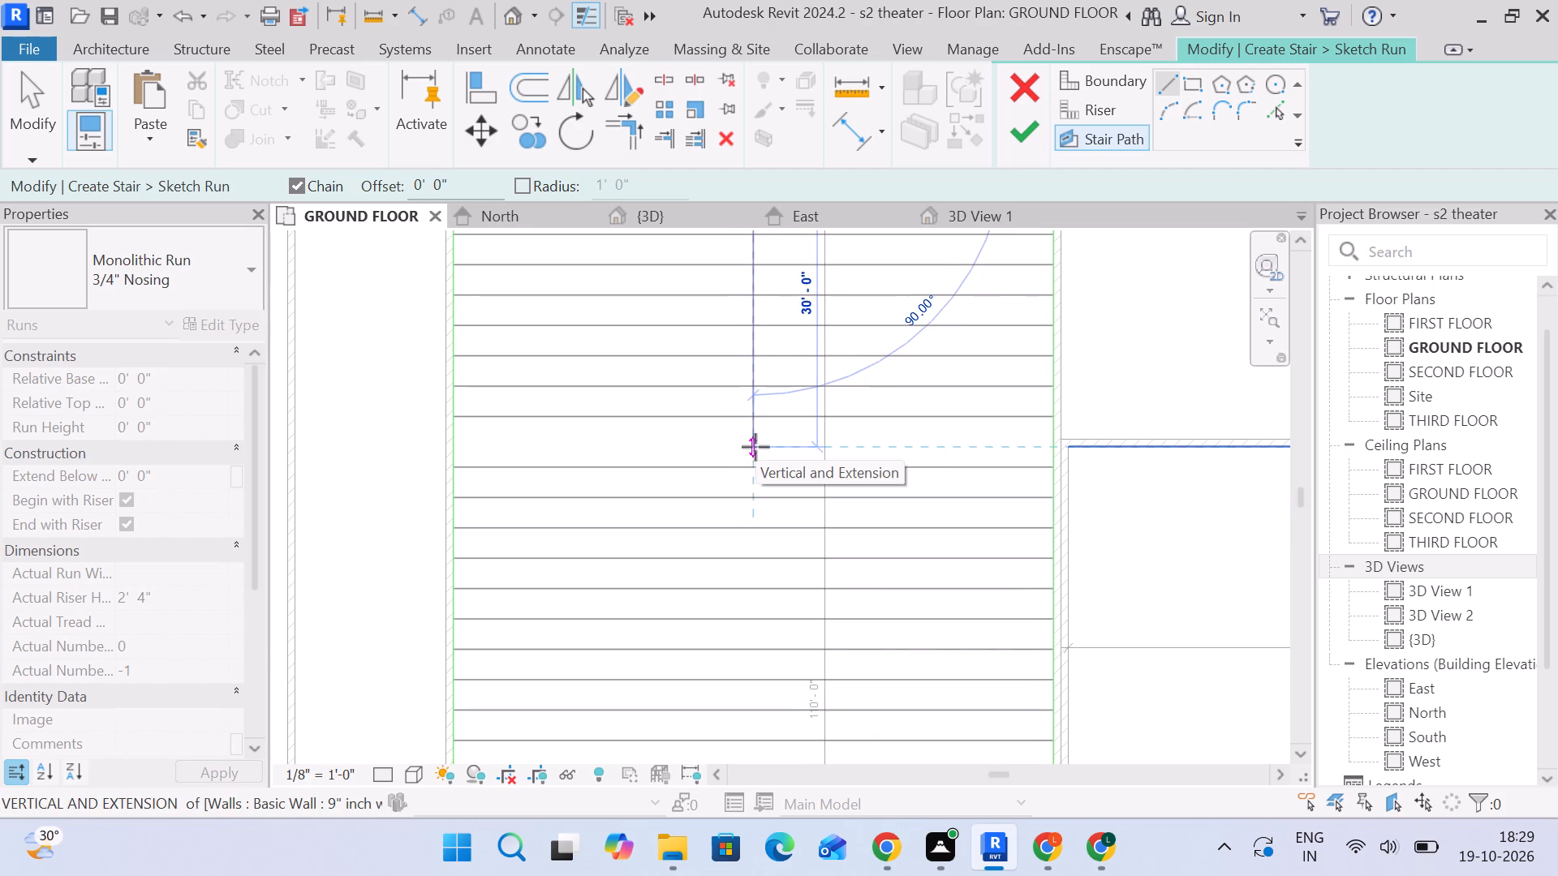
pyautogui.click(755, 447)
pyautogui.moveTo(748, 560); pyautogui.dragTo(764, 343, button='middle')
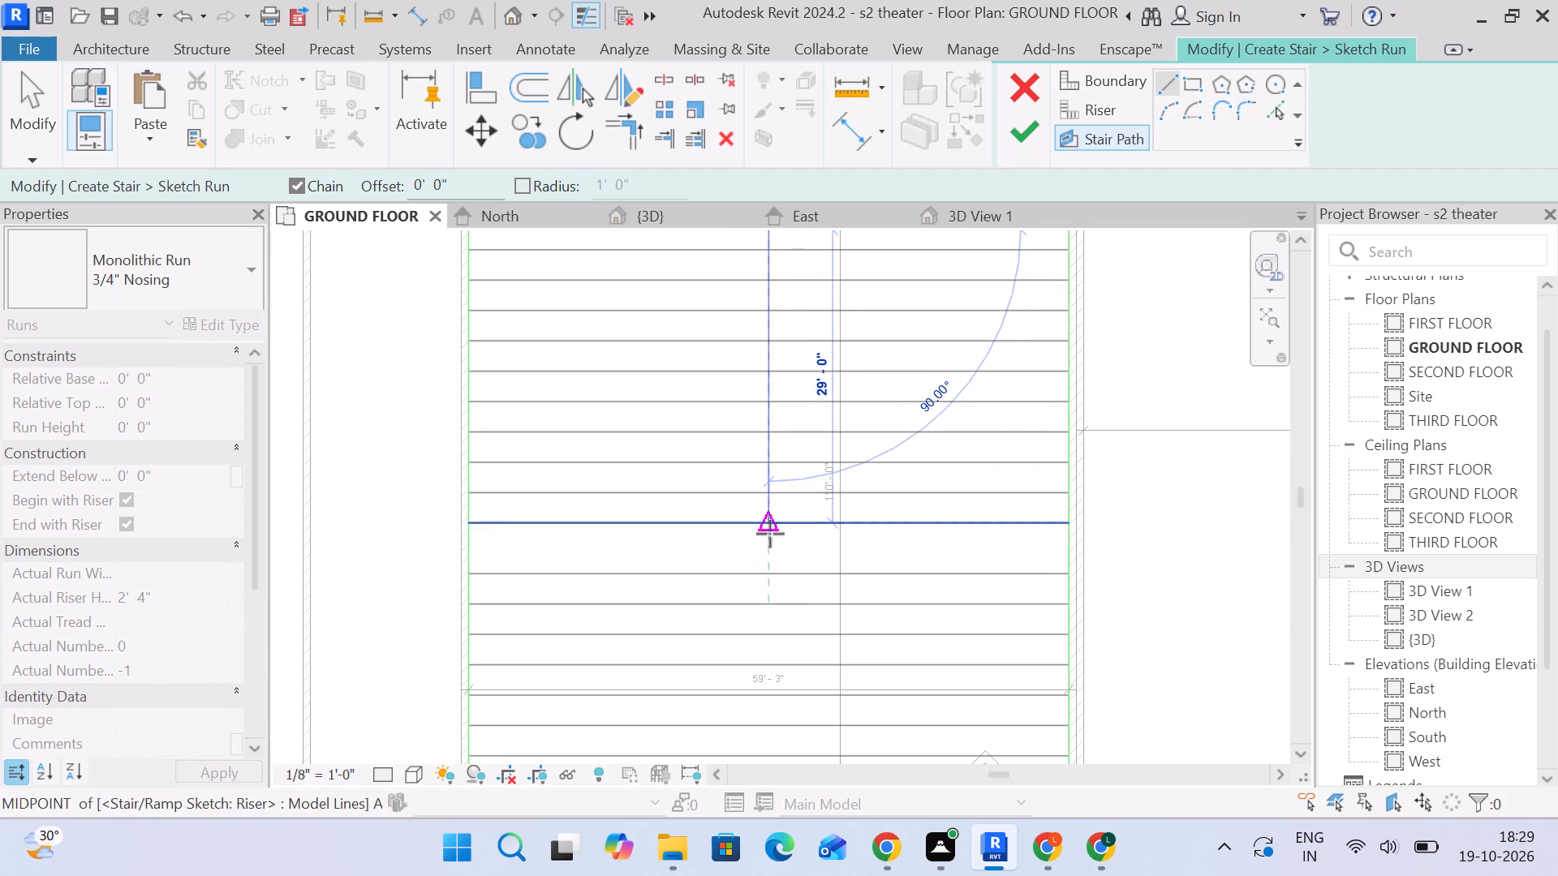
pyautogui.scroll(2, 770, 546)
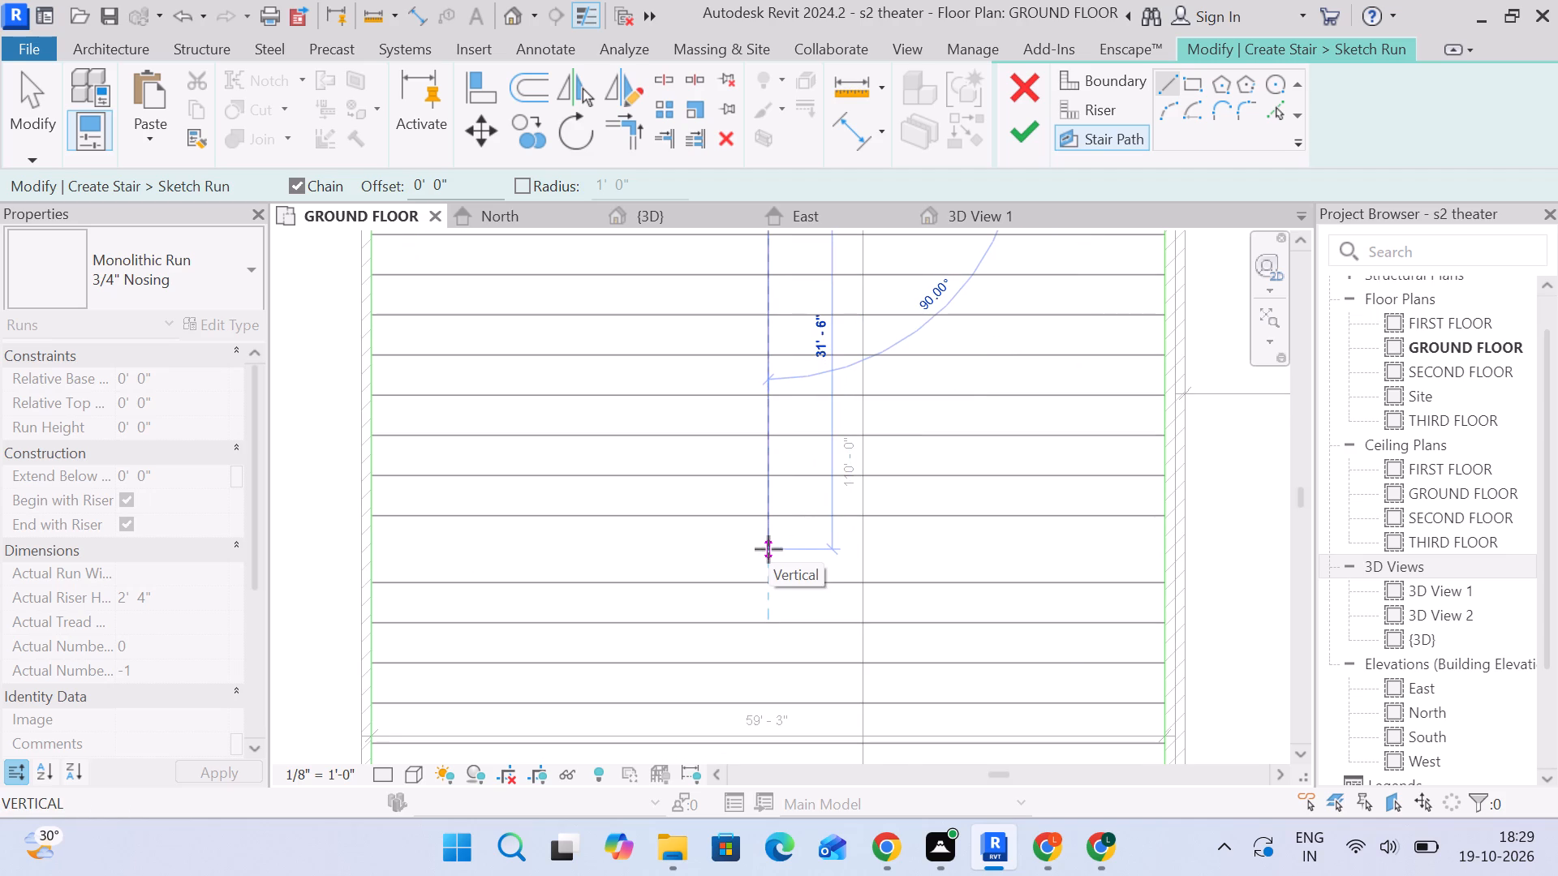
pyautogui.click(768, 549)
pyautogui.moveTo(747, 642); pyautogui.dragTo(764, 358, button='middle')
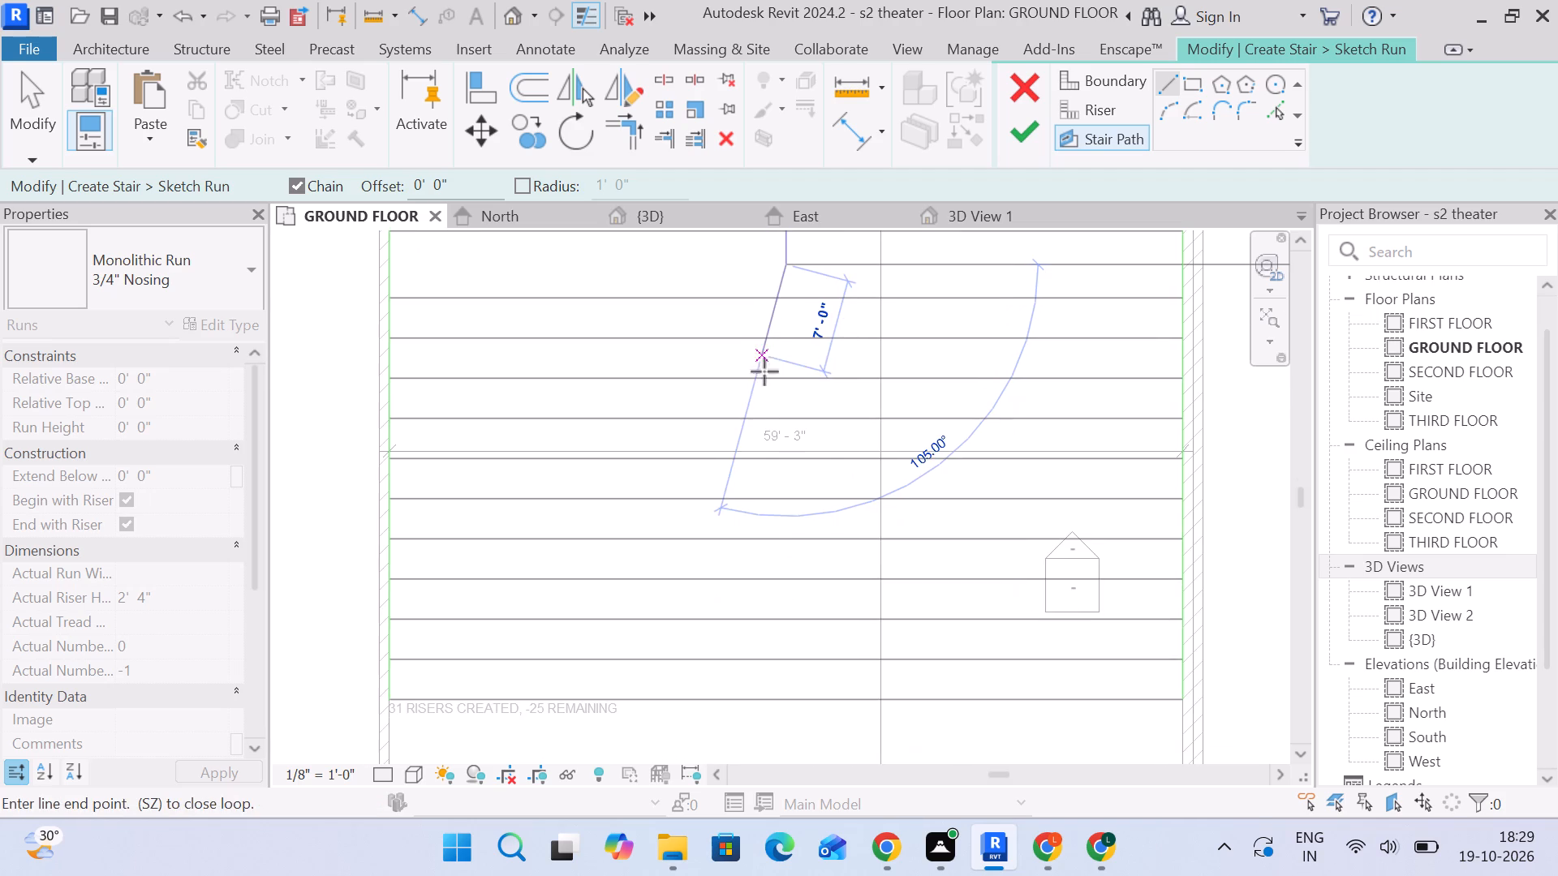
pyautogui.click(785, 698)
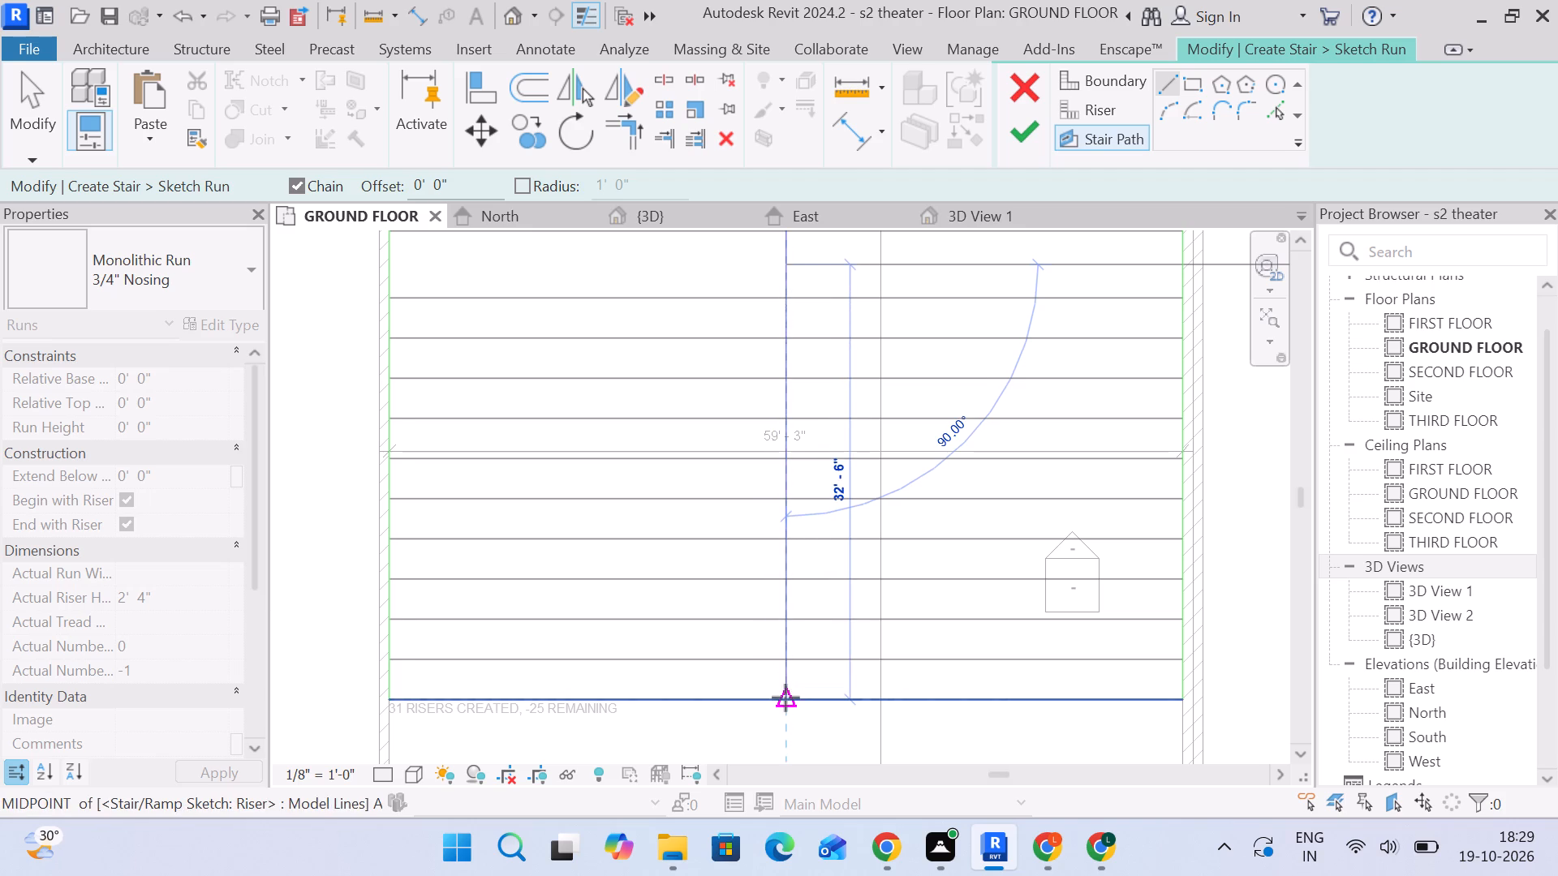
pyautogui.scroll(-3, 789, 634)
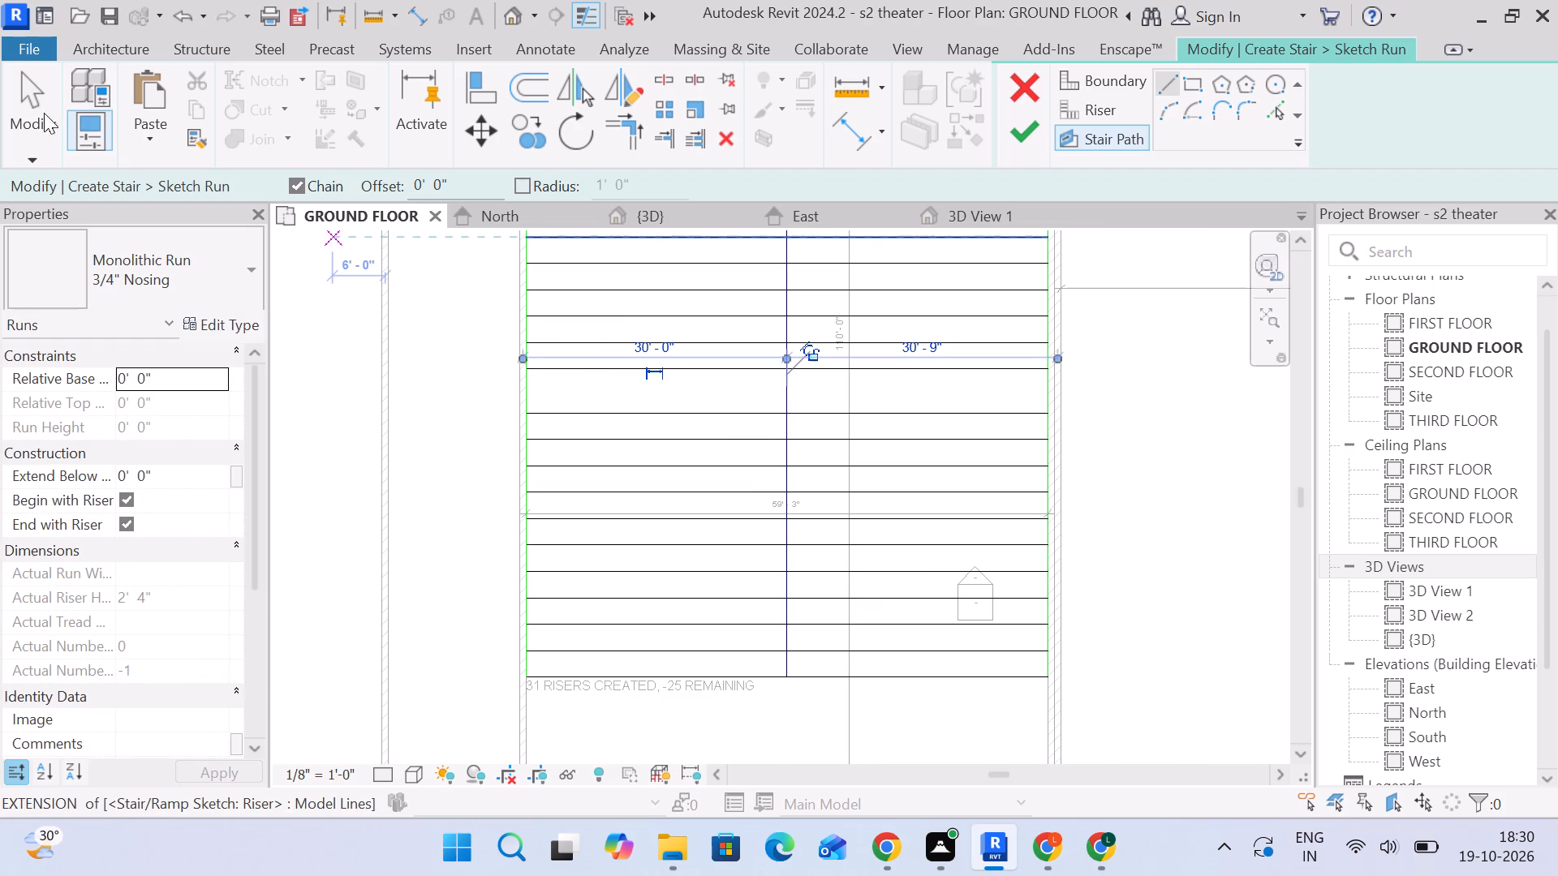
pyautogui.click(17, 113)
# Finish the run sketch.
pyautogui.click(1036, 132)
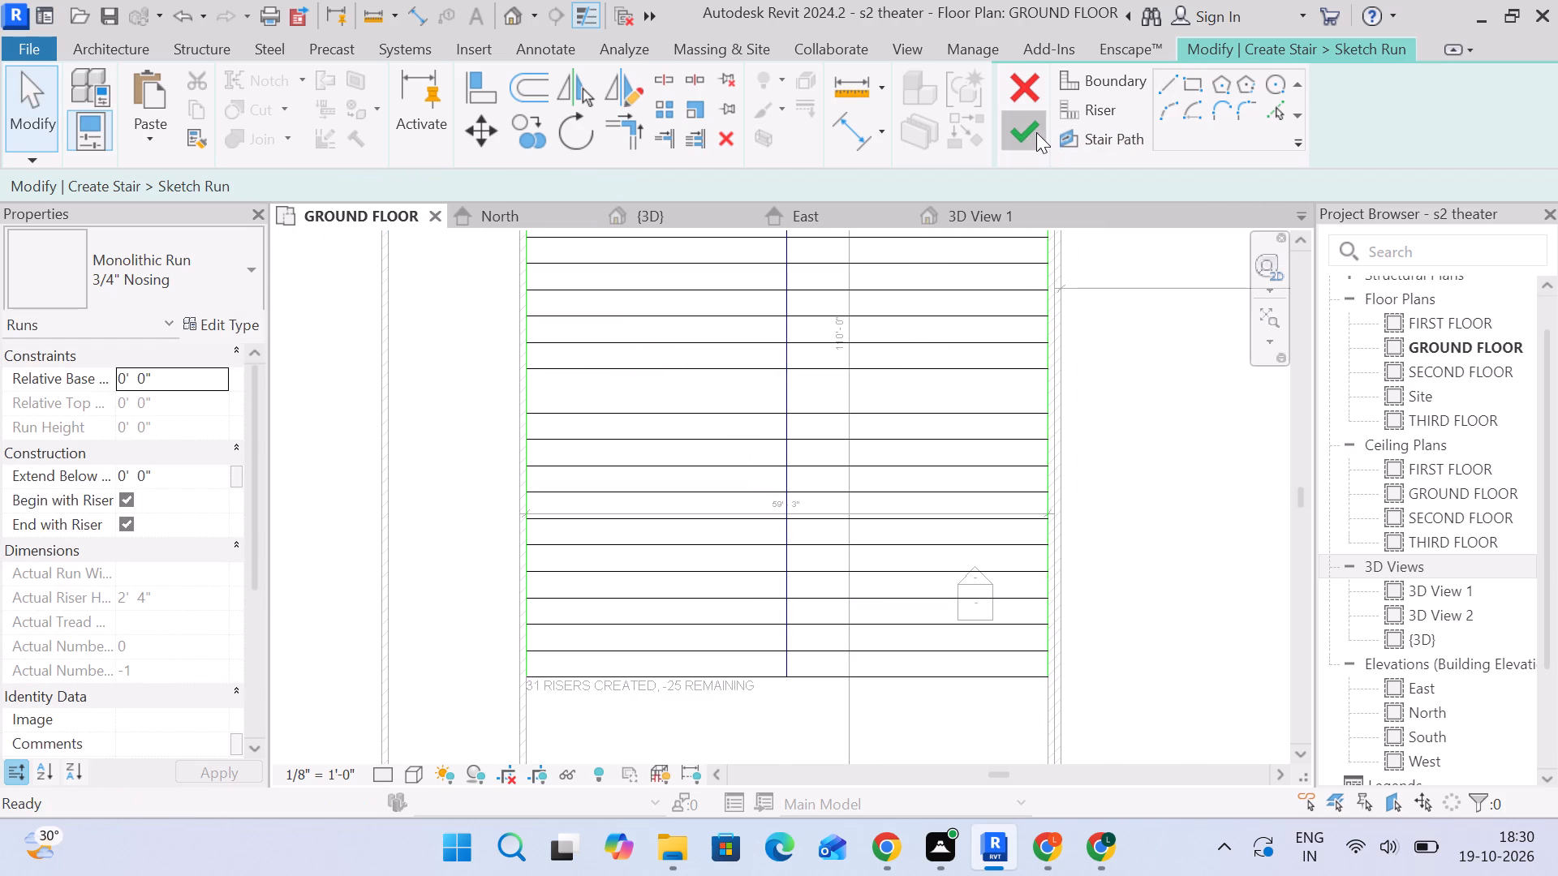
# Examine the stepped run's extent in plan and its tread profile and slope in the {3D} view.
pyautogui.scroll(-3, 844, 369)
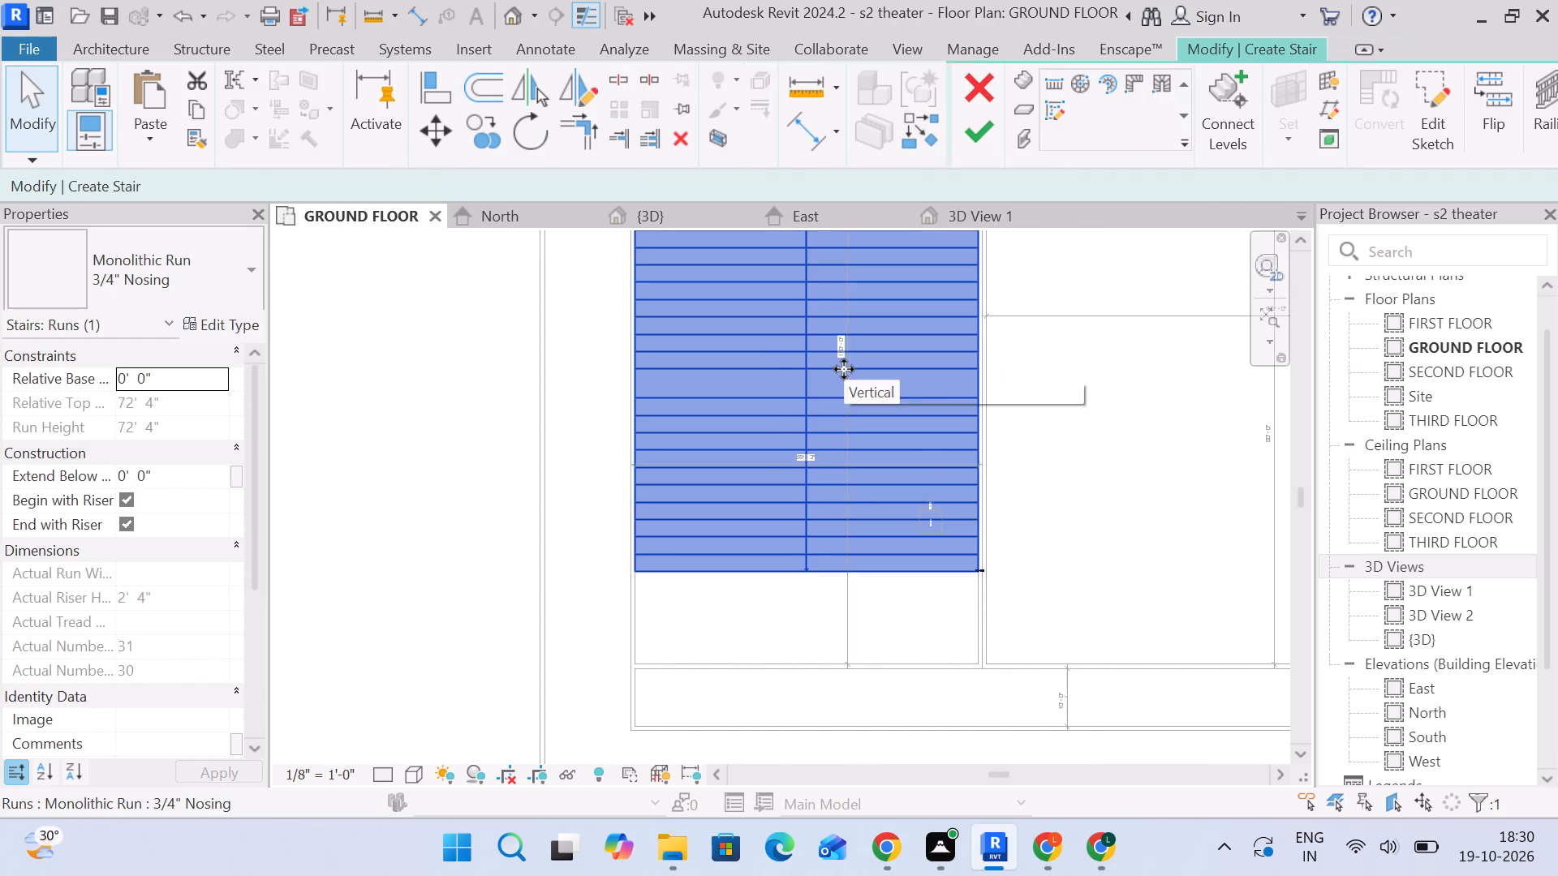
pyautogui.scroll(-2, 864, 379)
pyautogui.moveTo(864, 385); pyautogui.dragTo(815, 529, button='middle')
pyautogui.scroll(-2, 937, 489)
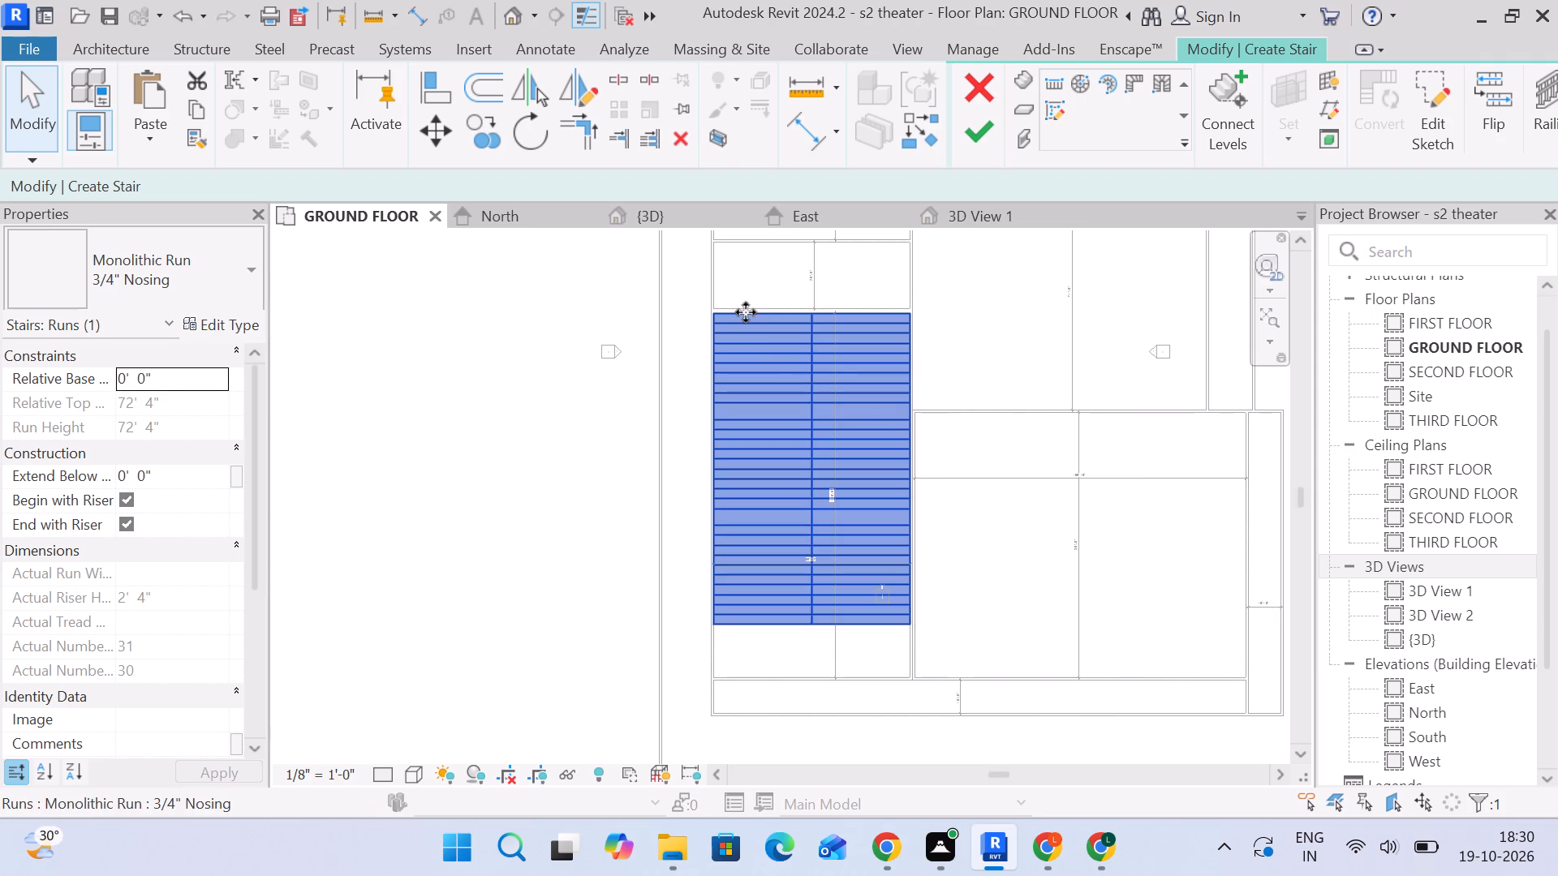
pyautogui.click(662, 217)
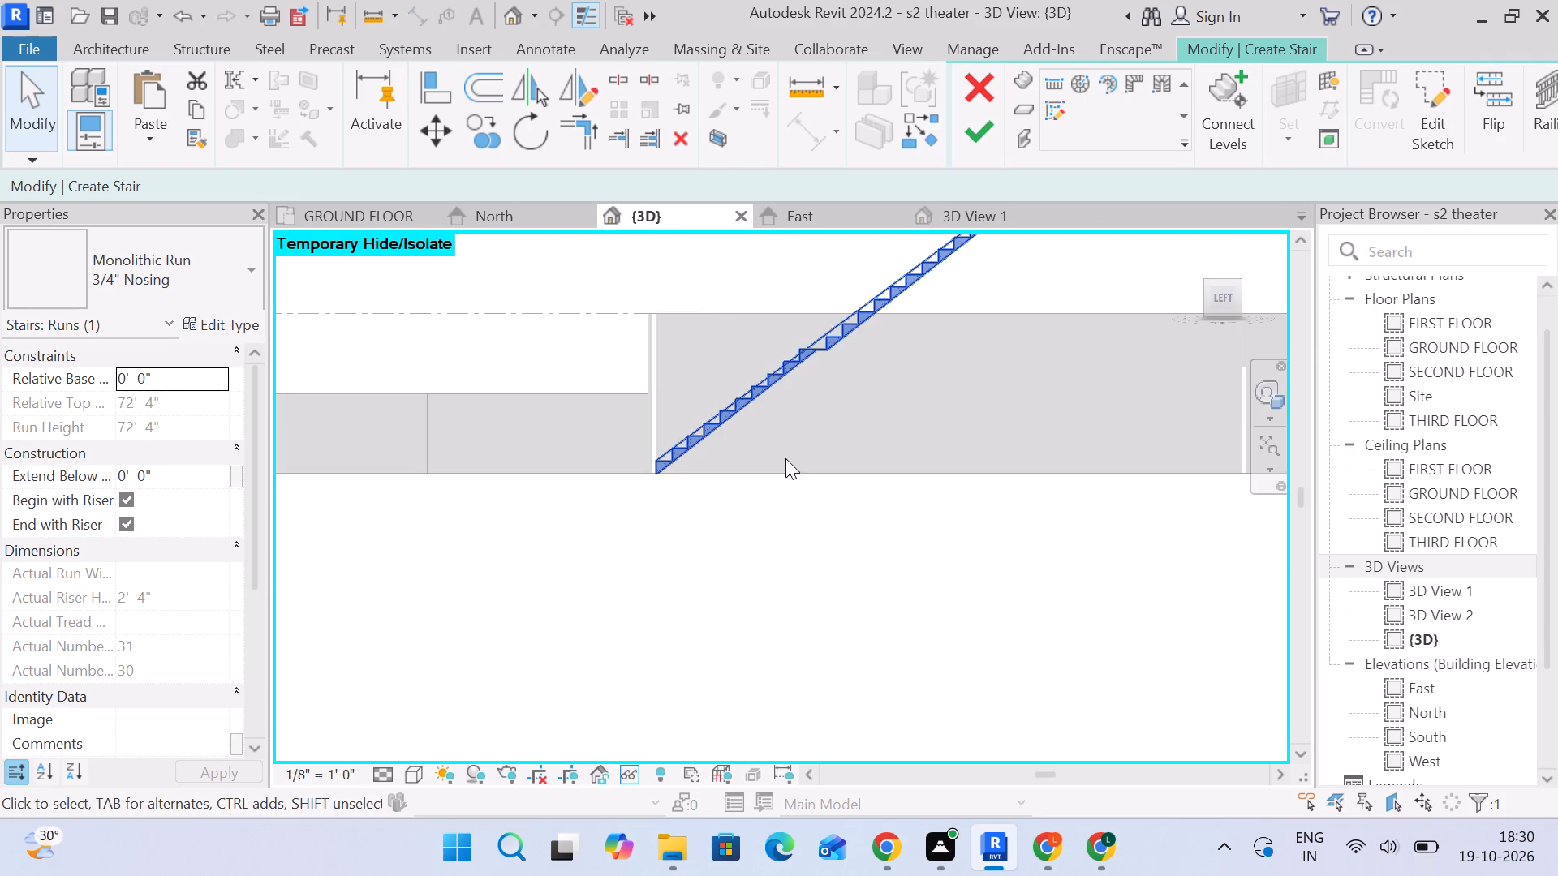
pyautogui.moveTo(867, 413); pyautogui.dragTo(686, 586, button='middle')
pyautogui.scroll(-3, 675, 572)
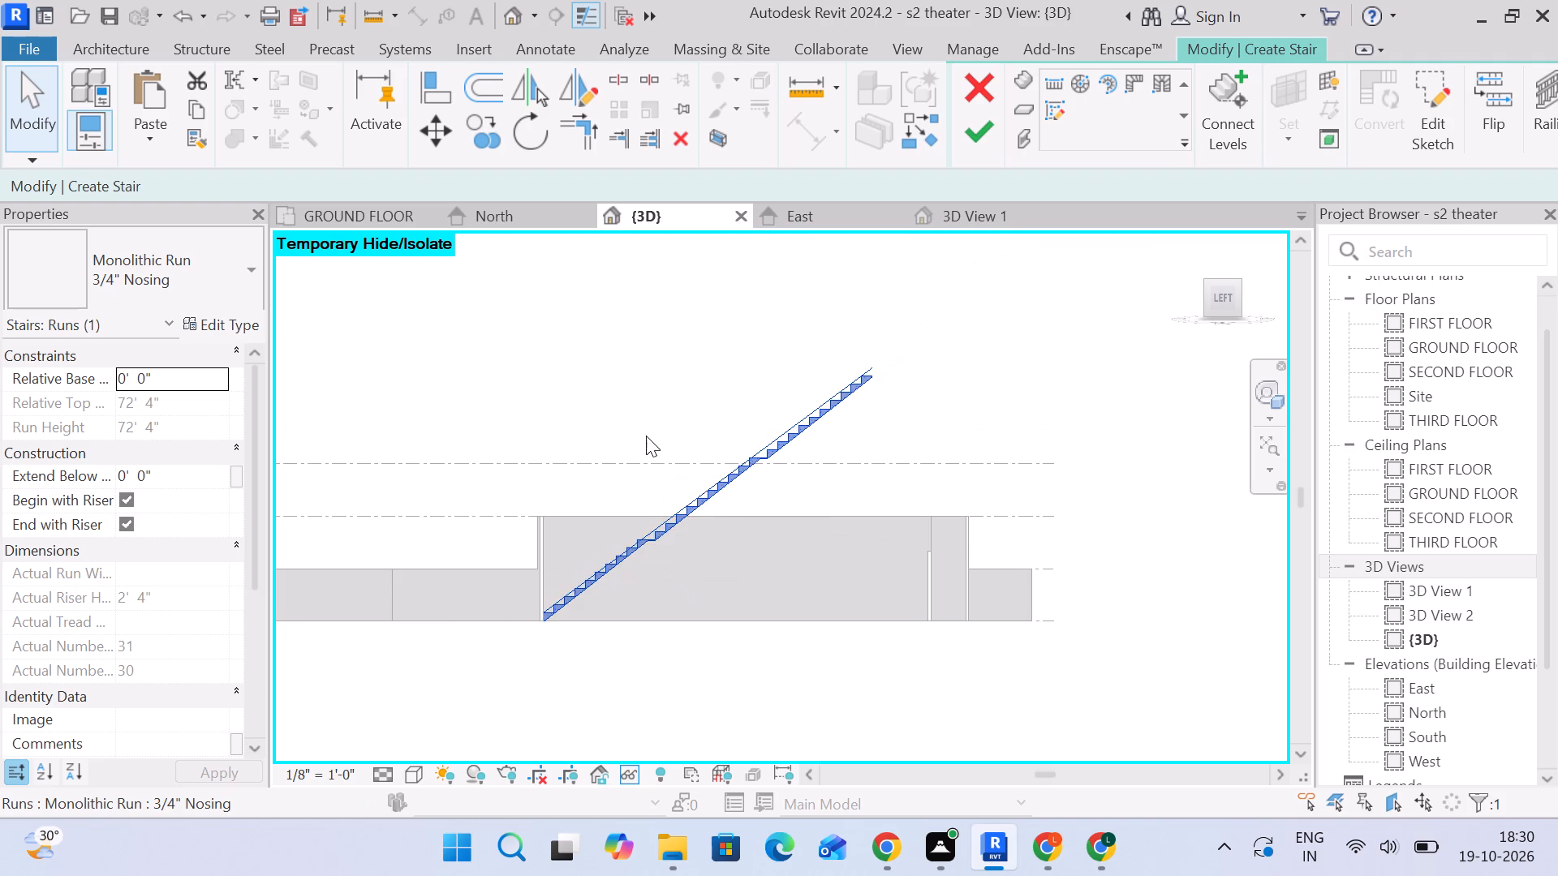
pyautogui.scroll(9, 779, 428)
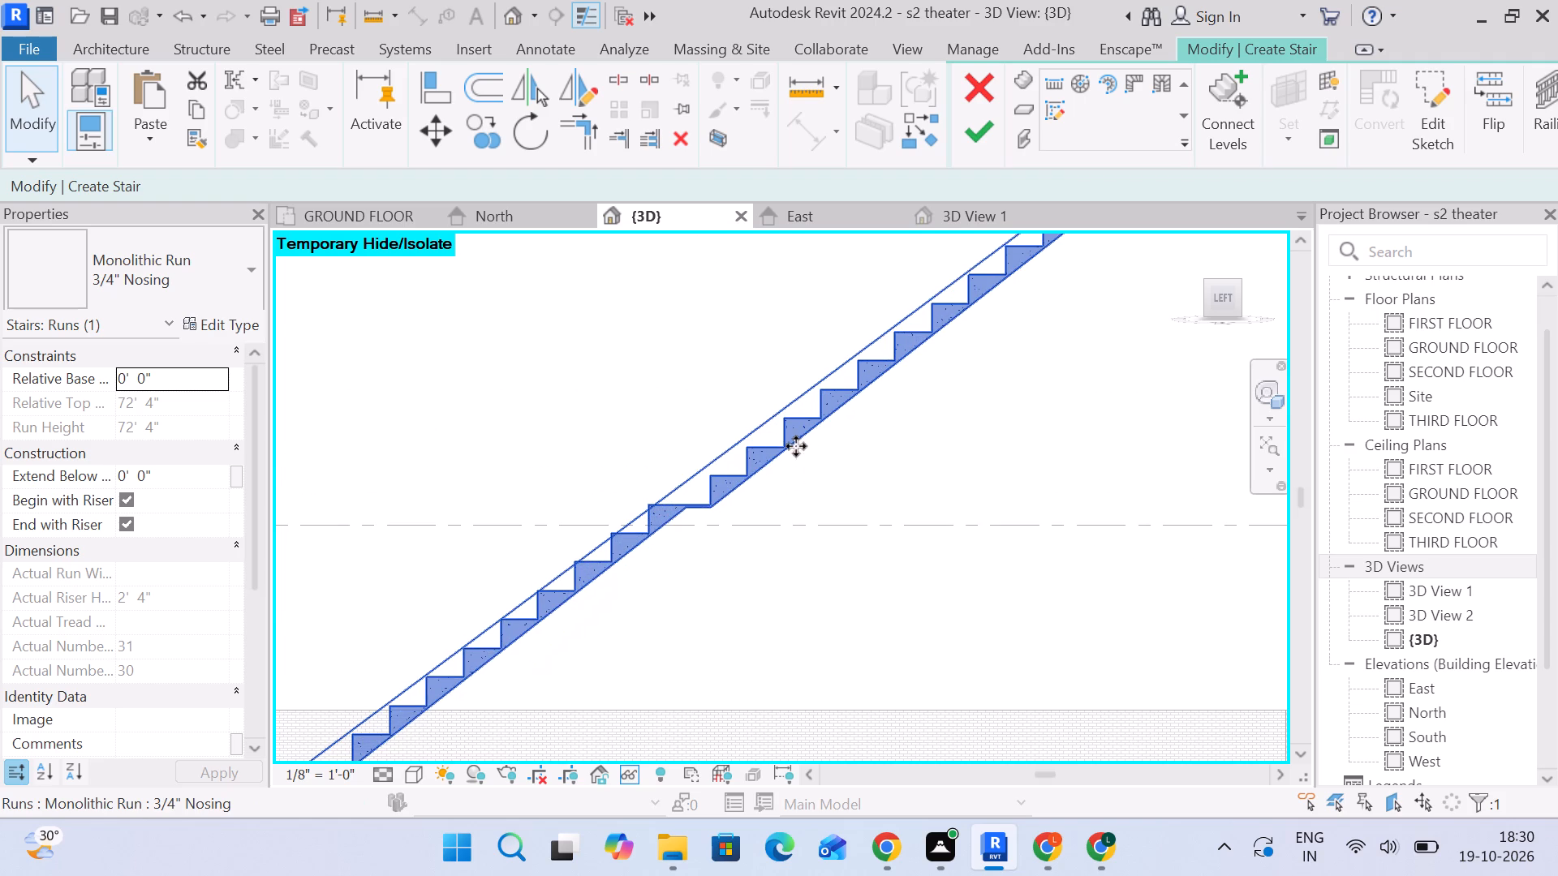
# Examine the monolithic run's stepped profile where its sections meet, along with its riser and tread properties.
pyautogui.scroll(-2, 726, 499)
pyautogui.scroll(4, 729, 517)
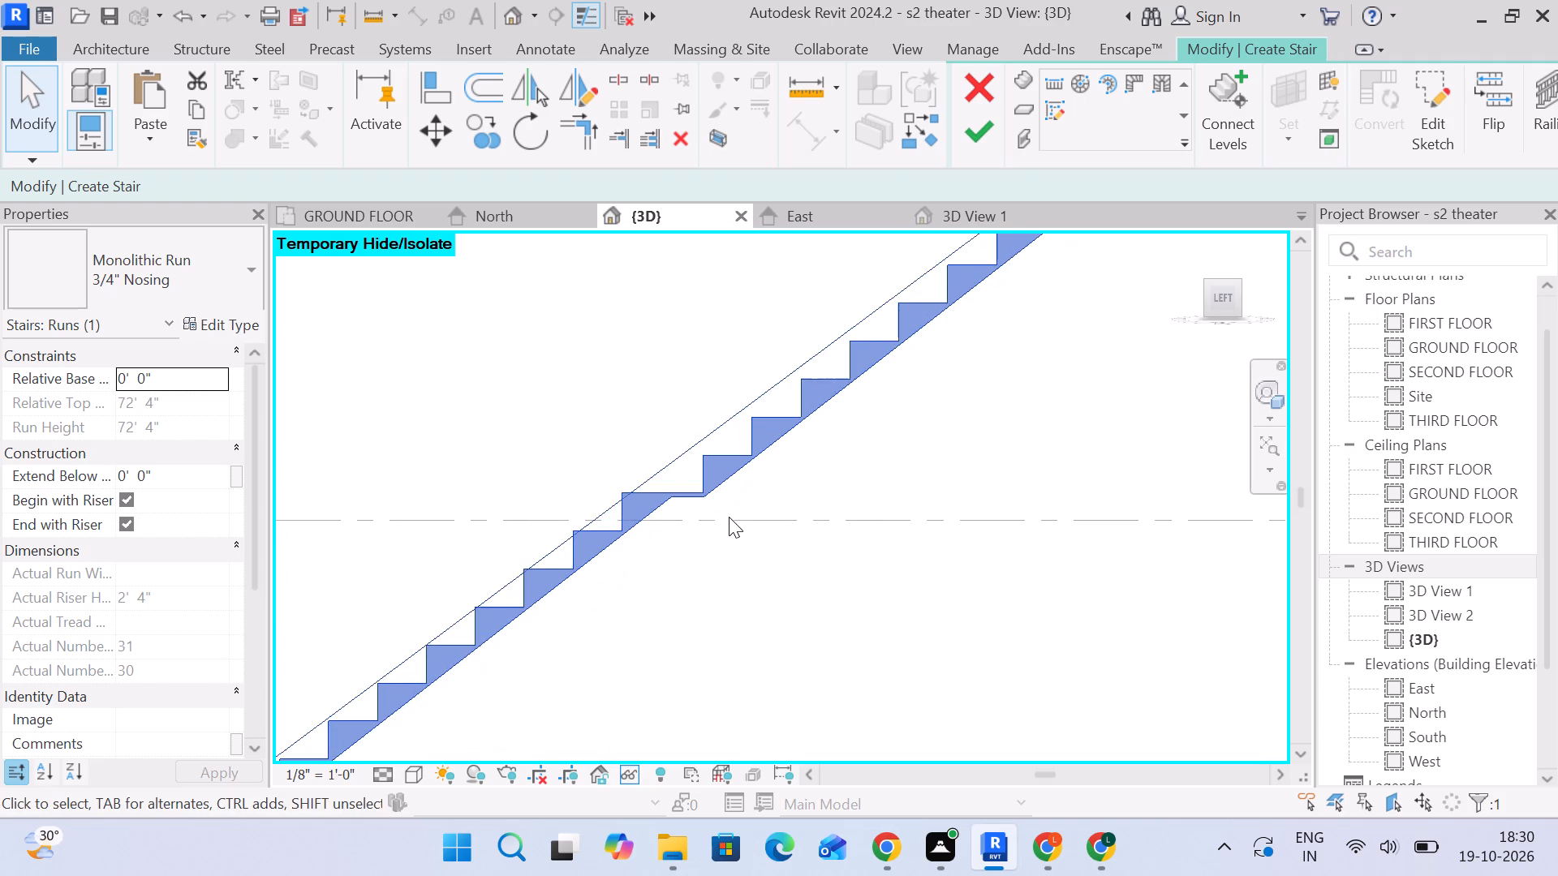
pyautogui.scroll(4, 647, 532)
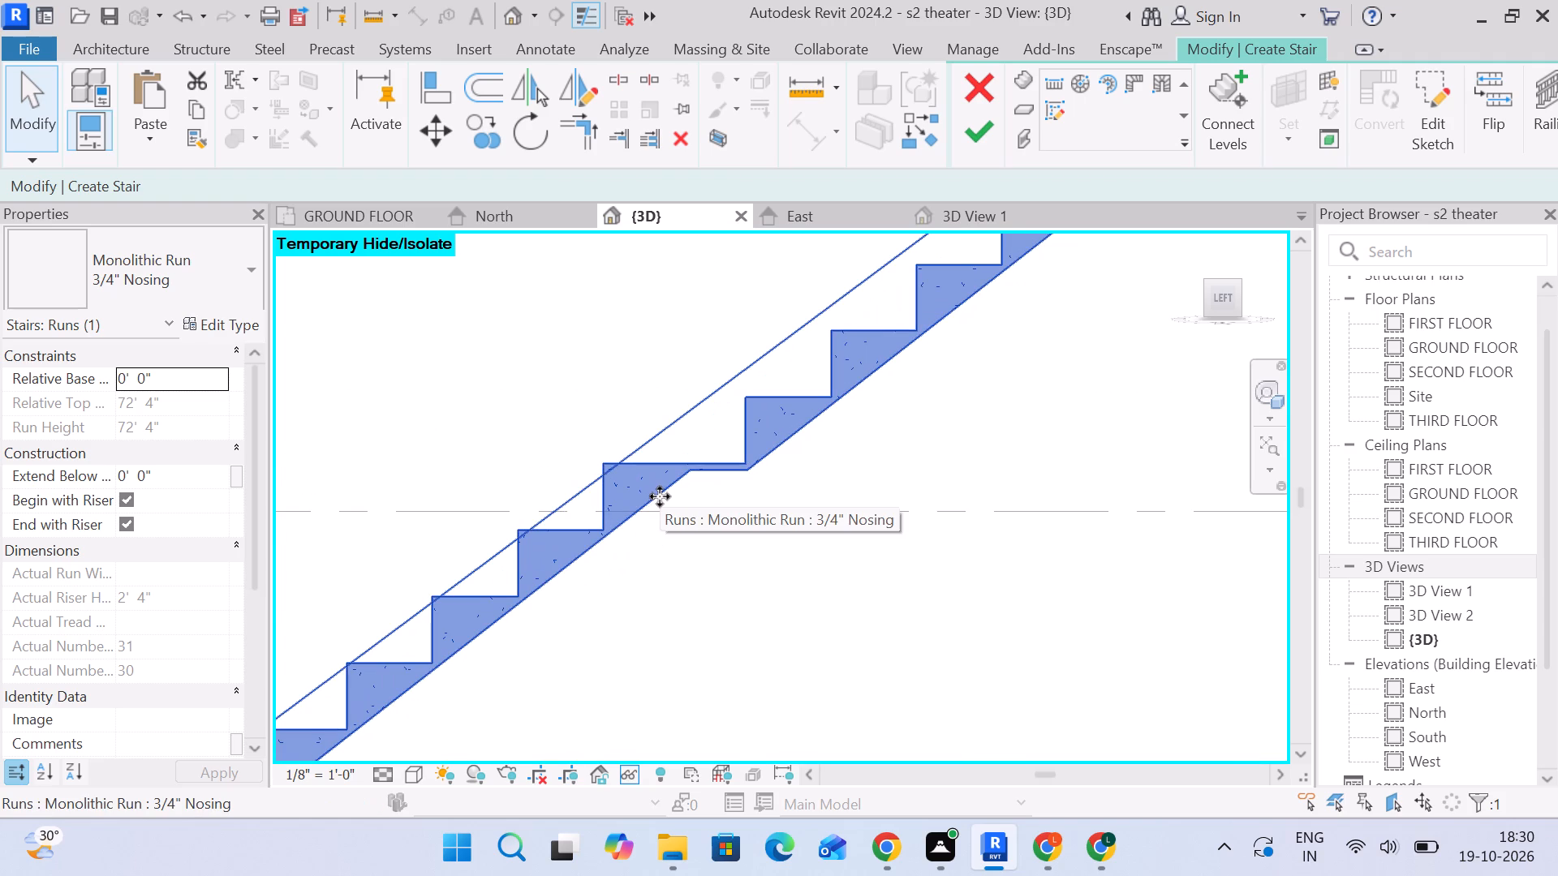
pyautogui.scroll(-11, 660, 496)
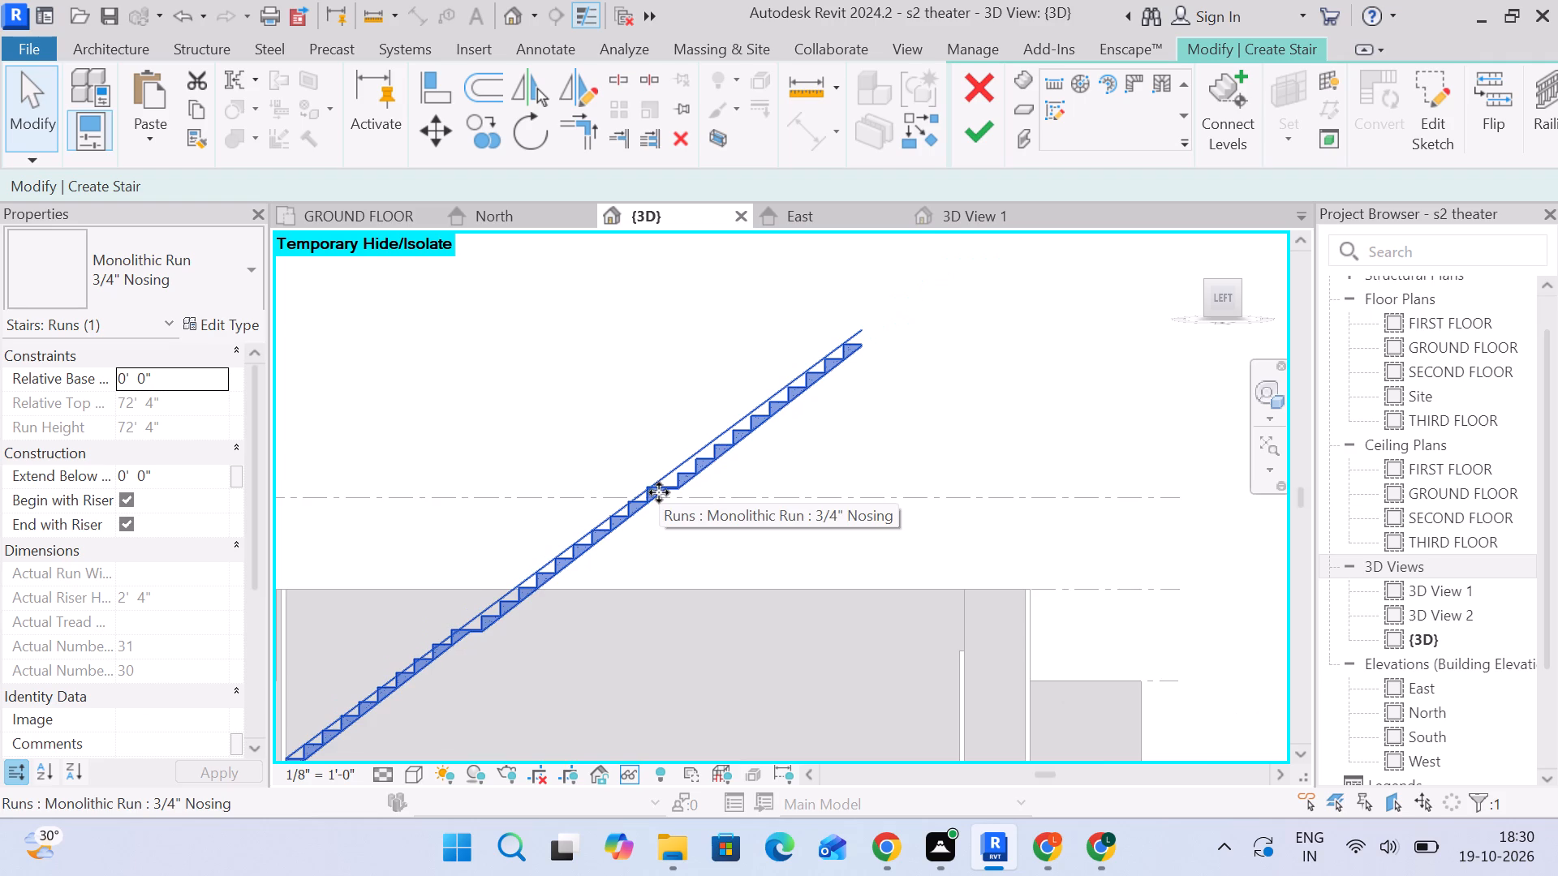
pyautogui.moveTo(659, 492); pyautogui.dragTo(759, 388, button='middle')
pyautogui.scroll(4, 531, 562)
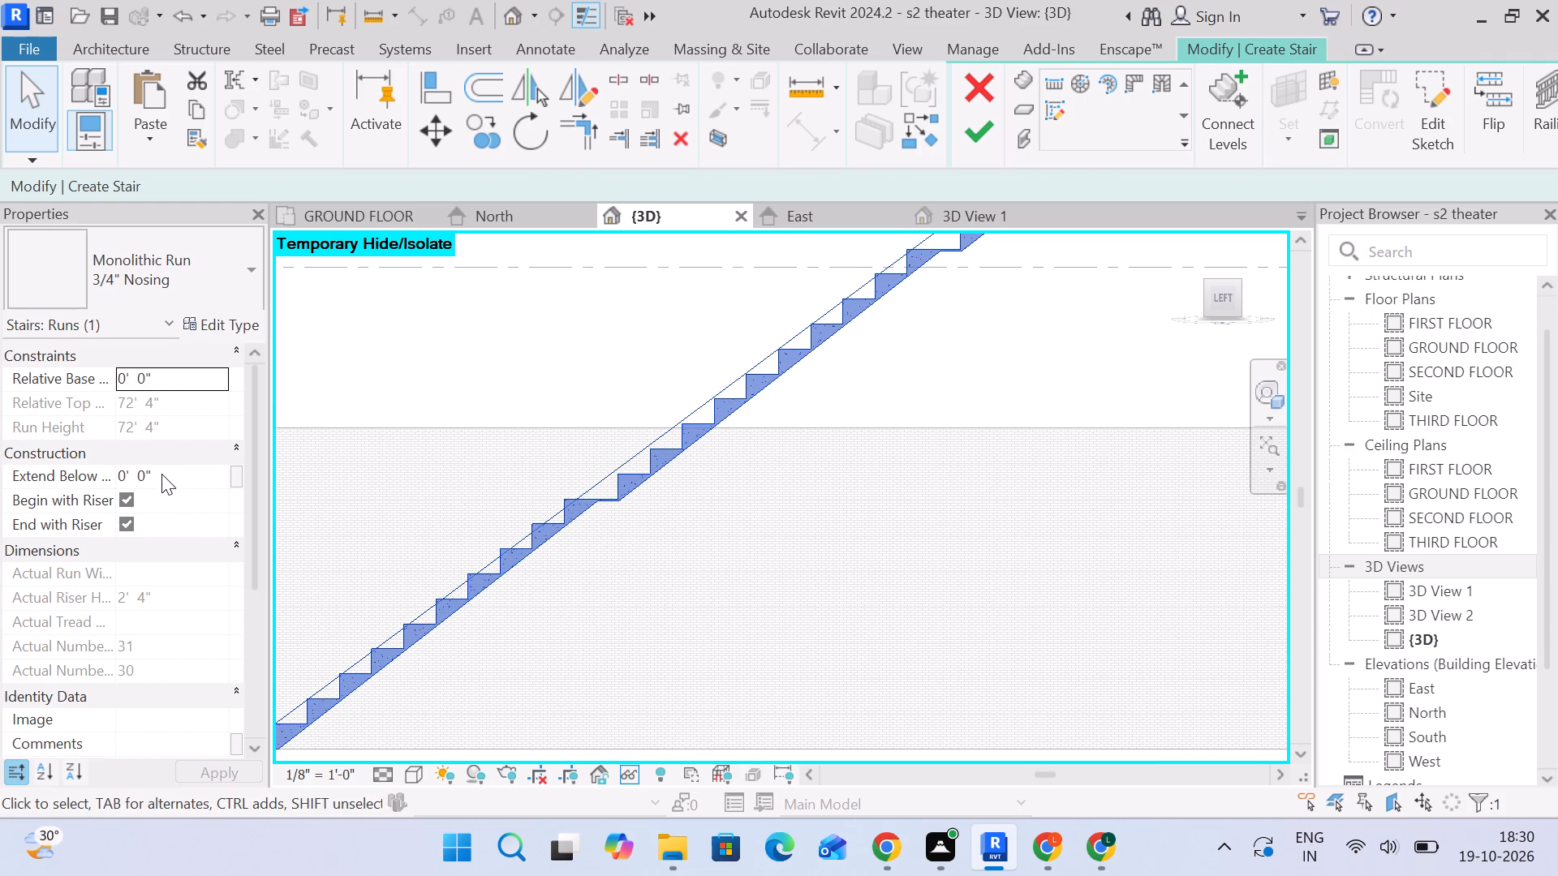
pyautogui.scroll(3, 157, 494)
pyautogui.scroll(-4, 186, 363)
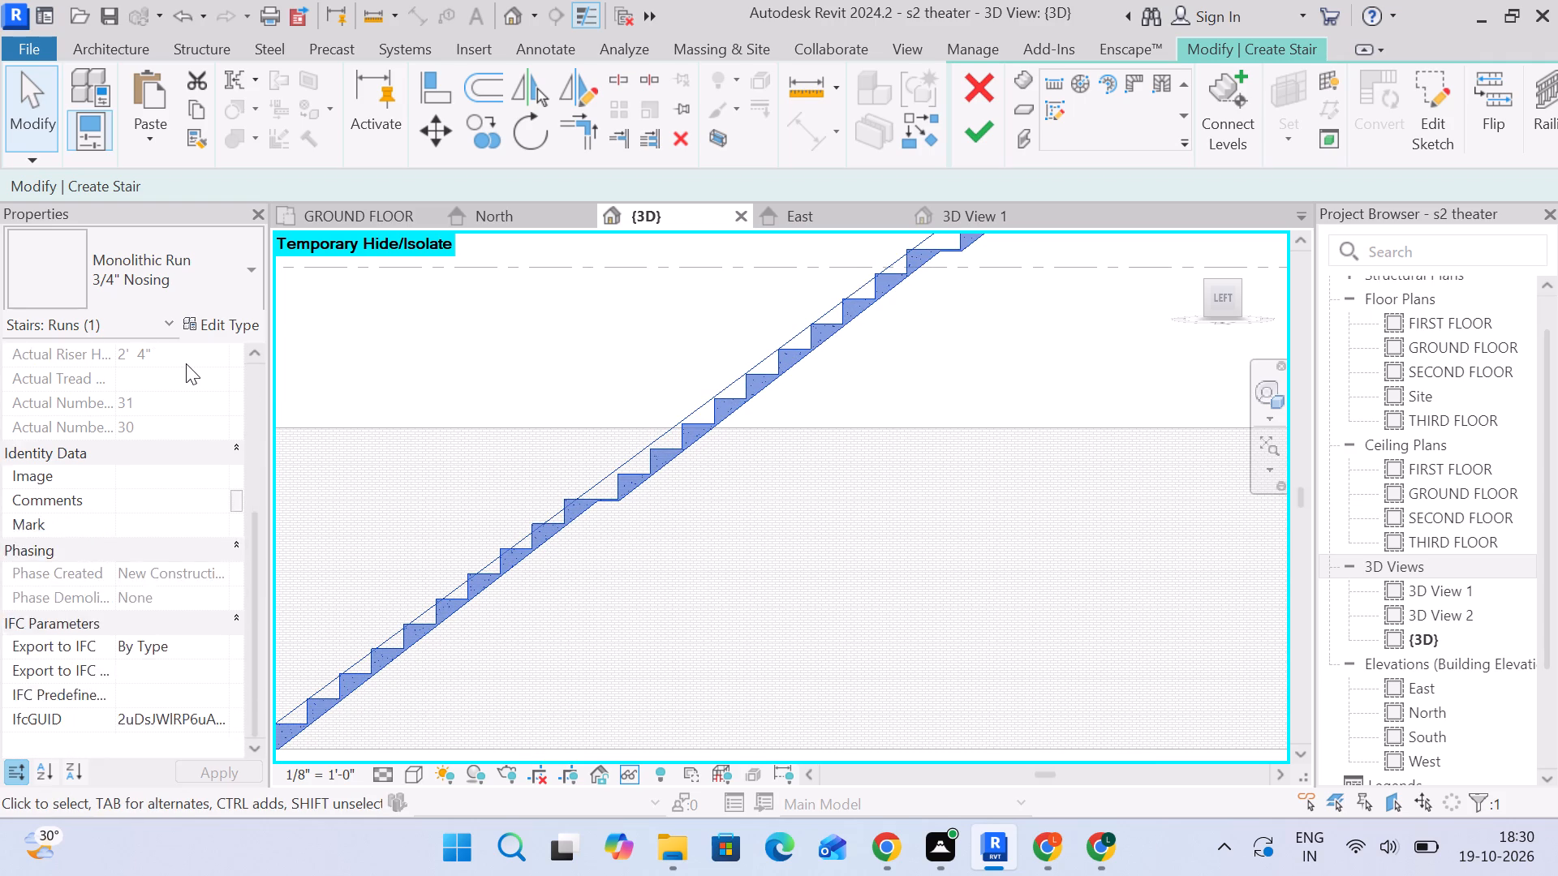
pyautogui.scroll(5, 186, 363)
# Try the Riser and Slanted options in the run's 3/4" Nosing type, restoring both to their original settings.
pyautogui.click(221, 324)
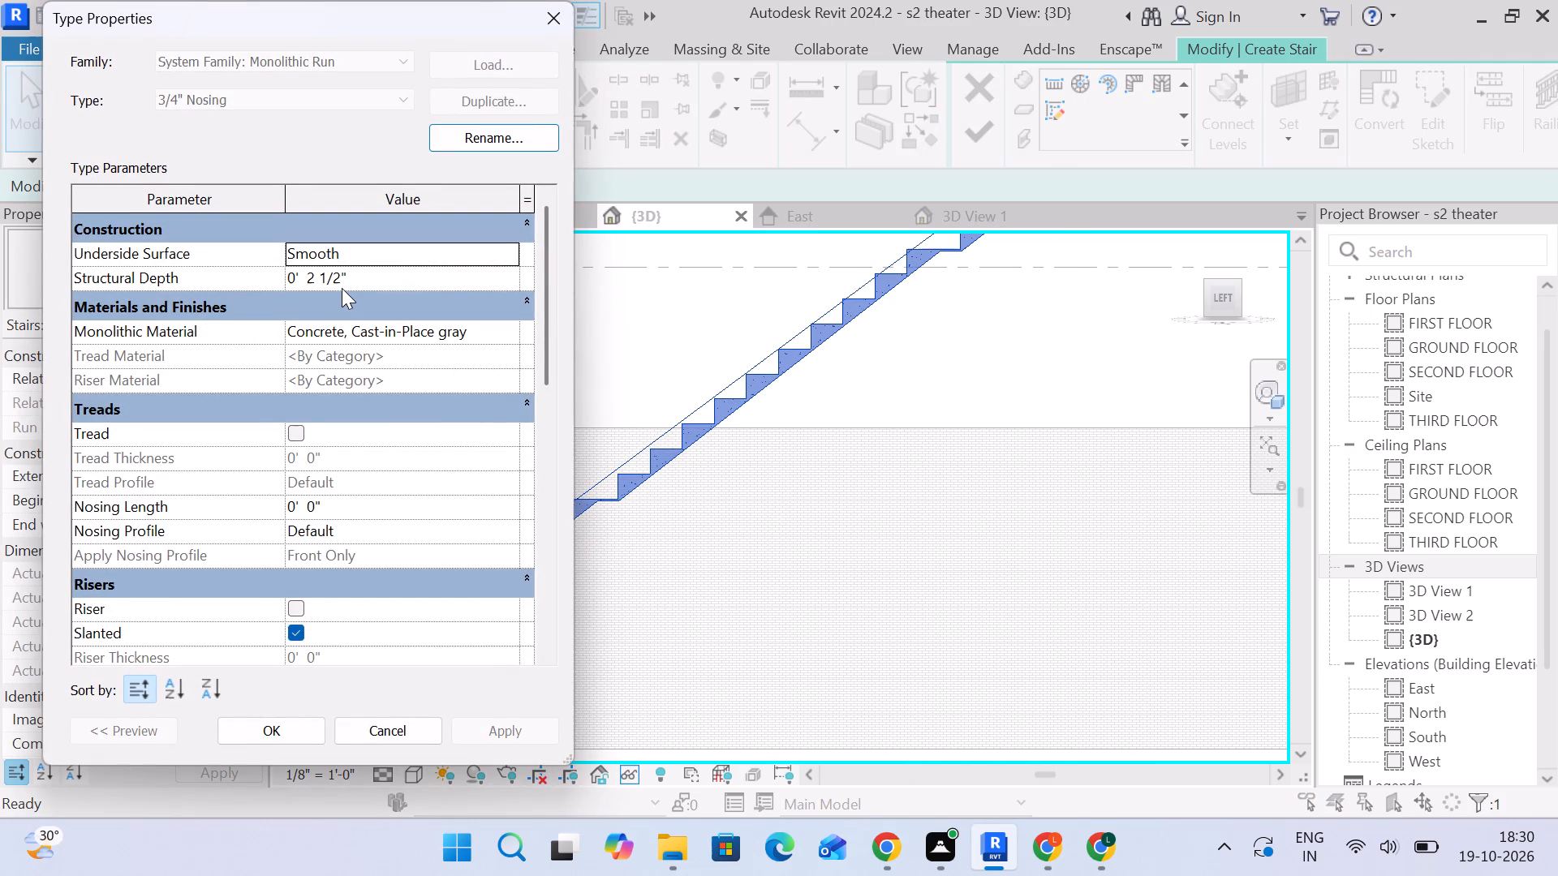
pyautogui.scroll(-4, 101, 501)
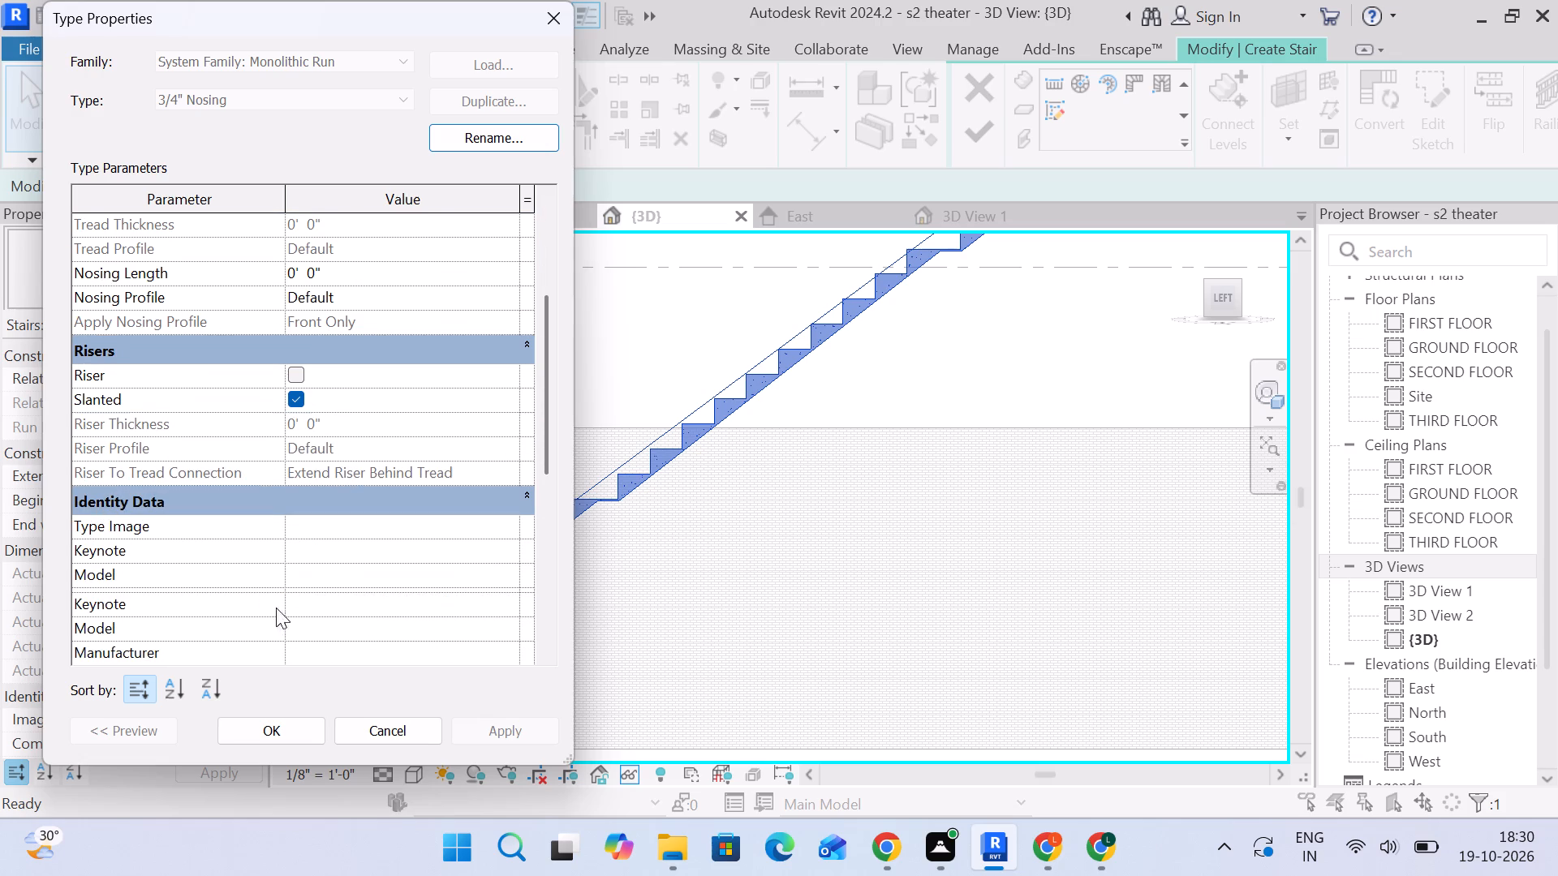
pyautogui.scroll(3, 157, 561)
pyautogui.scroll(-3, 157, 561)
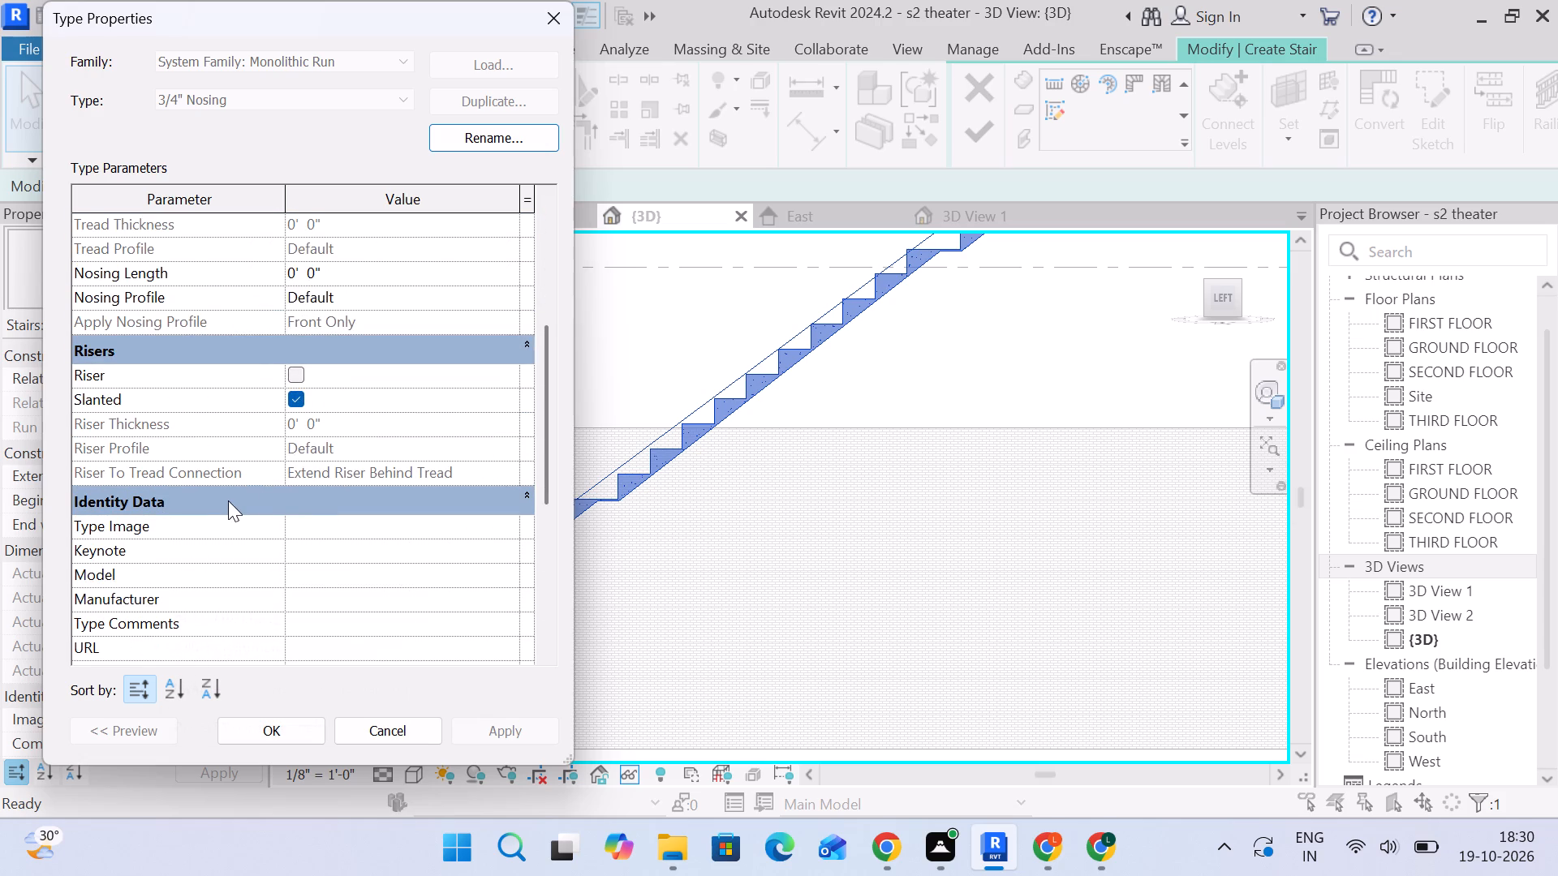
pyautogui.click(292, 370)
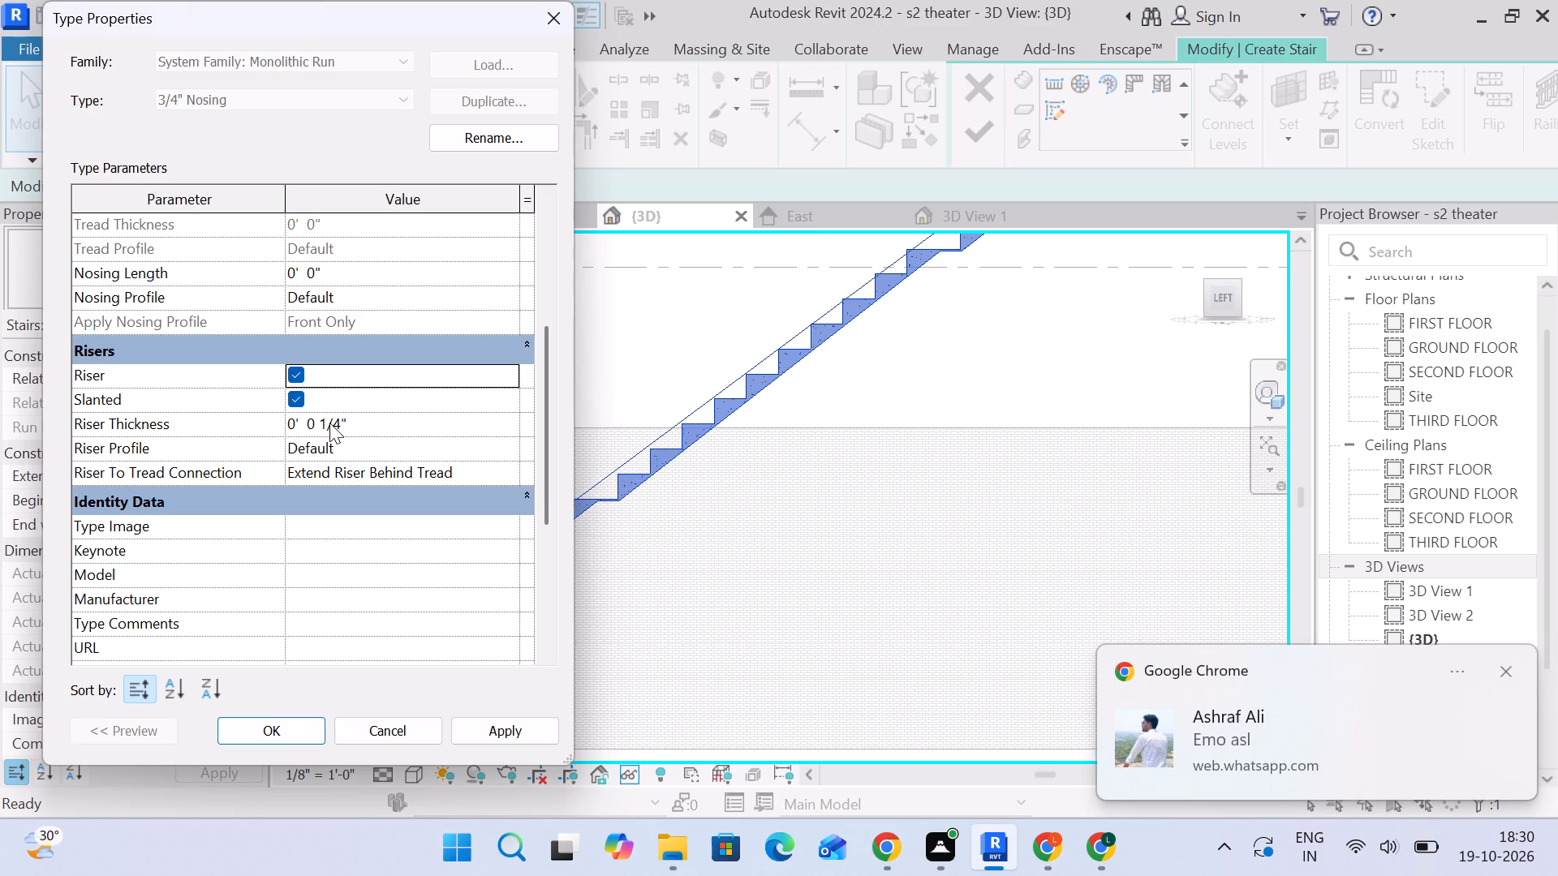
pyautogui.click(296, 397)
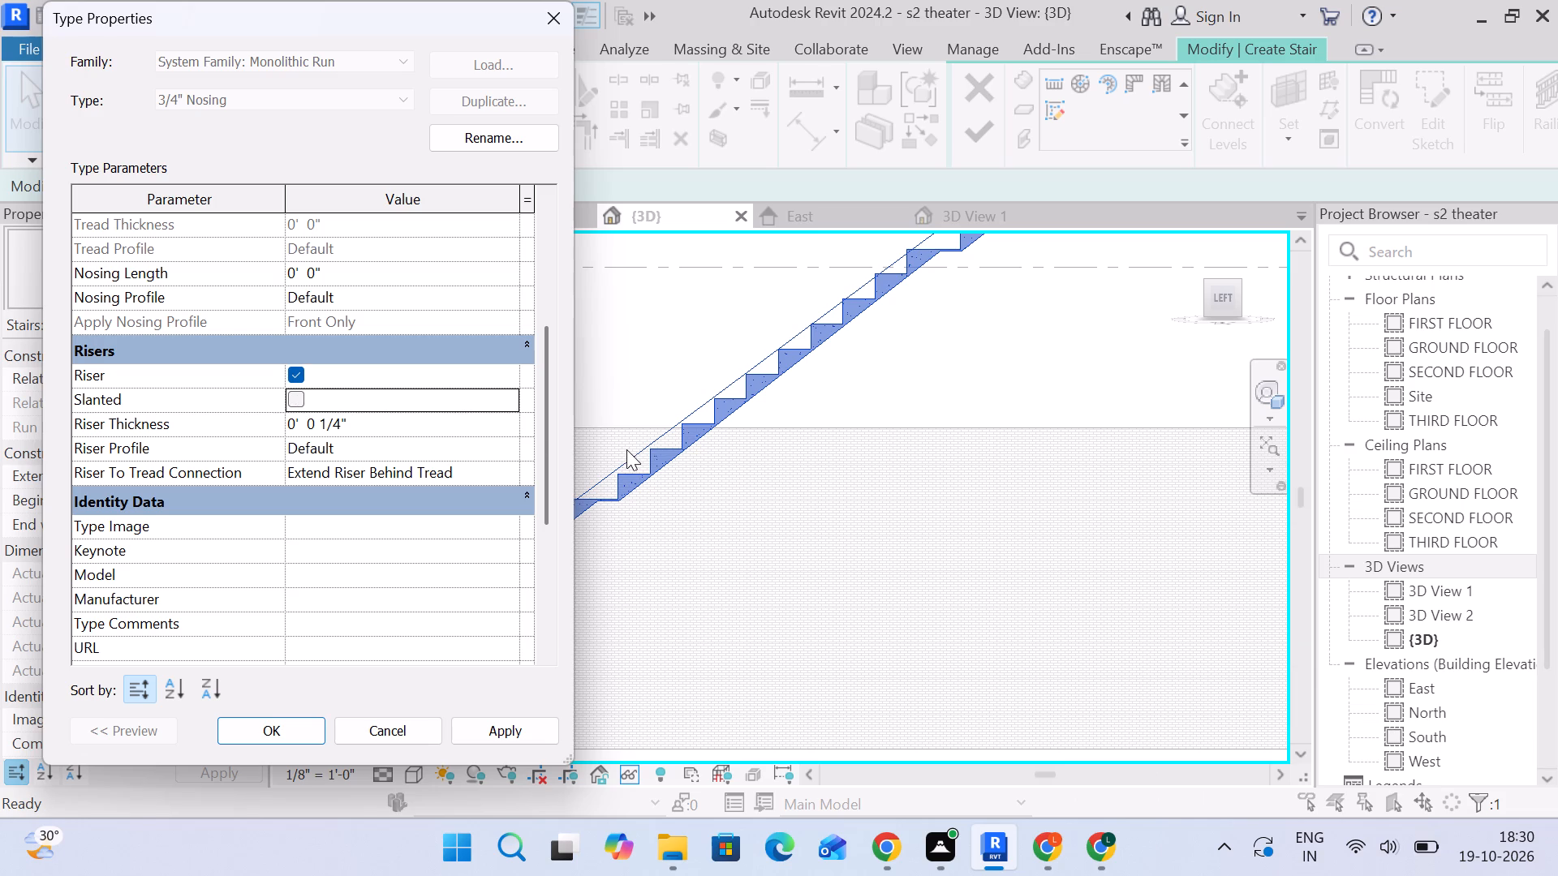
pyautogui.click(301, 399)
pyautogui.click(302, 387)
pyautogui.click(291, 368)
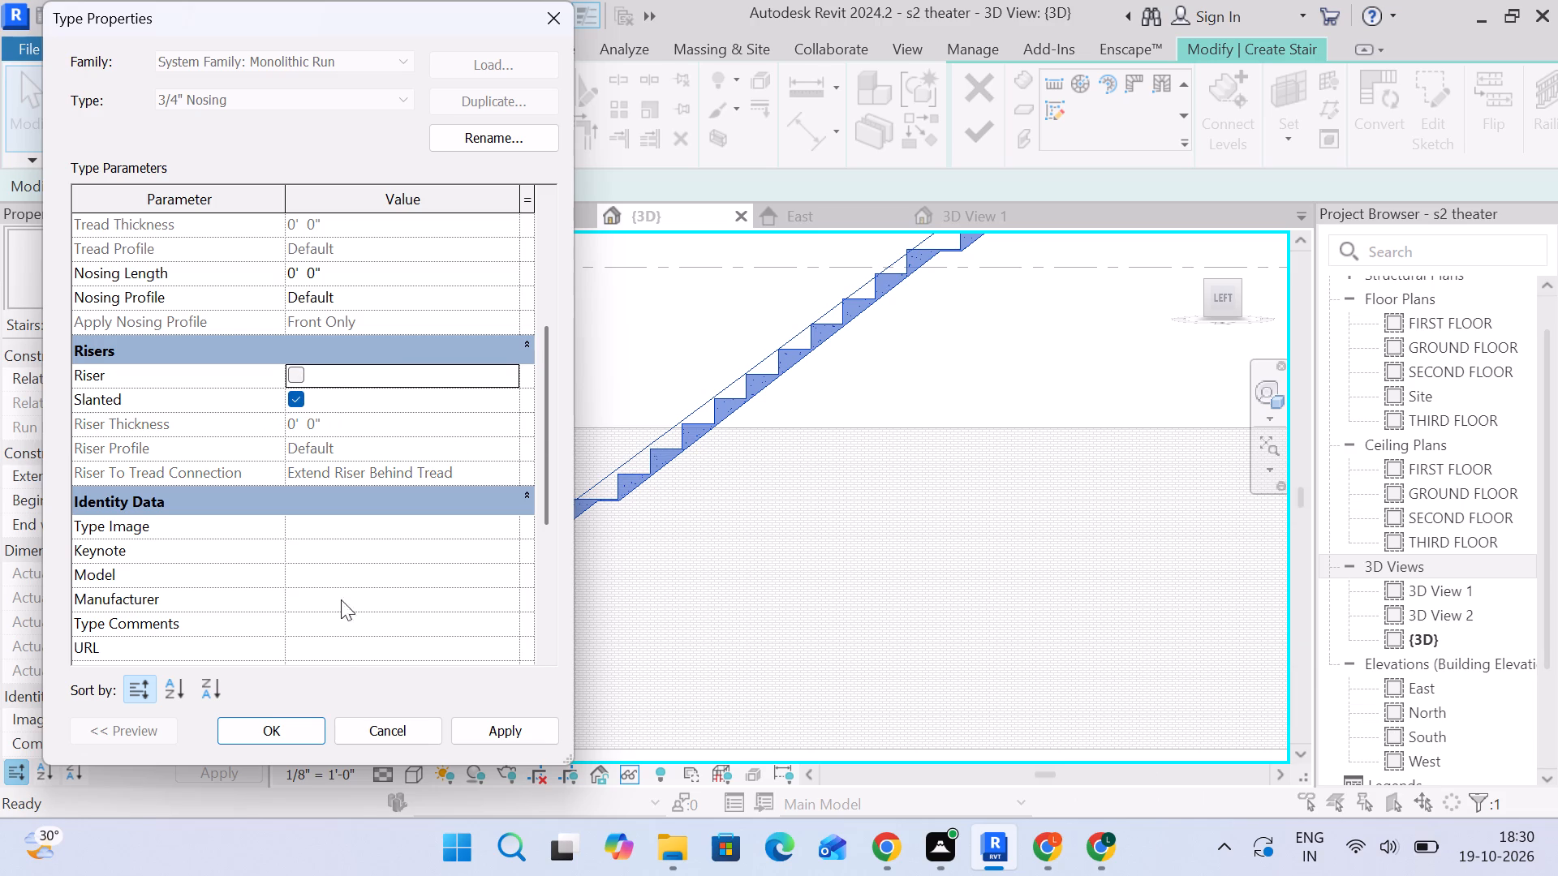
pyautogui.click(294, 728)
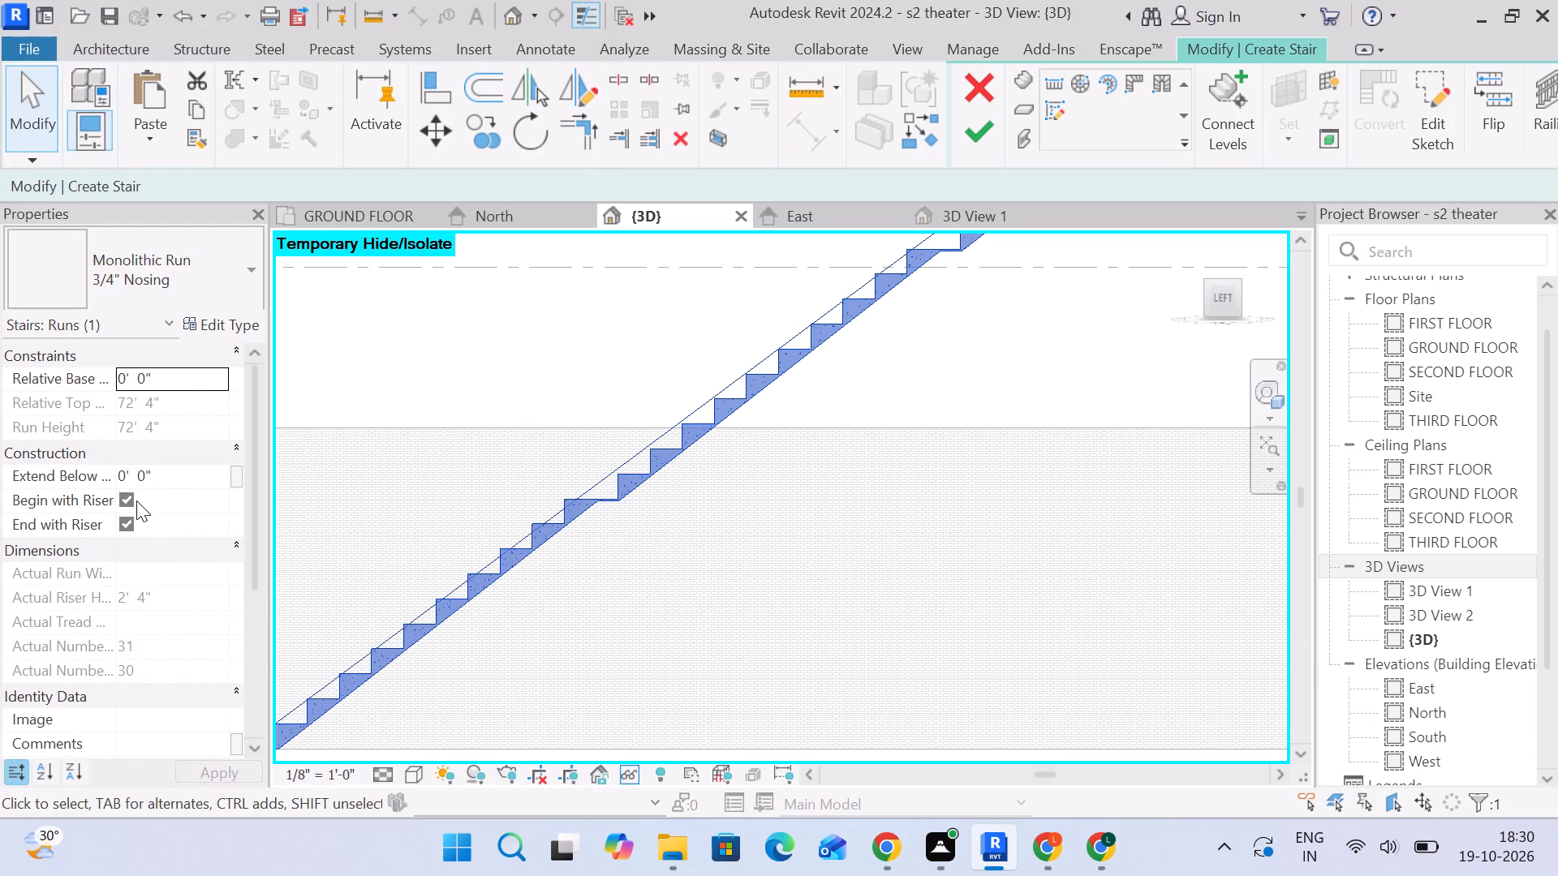
# Finish the stair edit and dismiss the save reminder without saving.
pyautogui.click(192, 405)
pyautogui.scroll(-1, 168, 428)
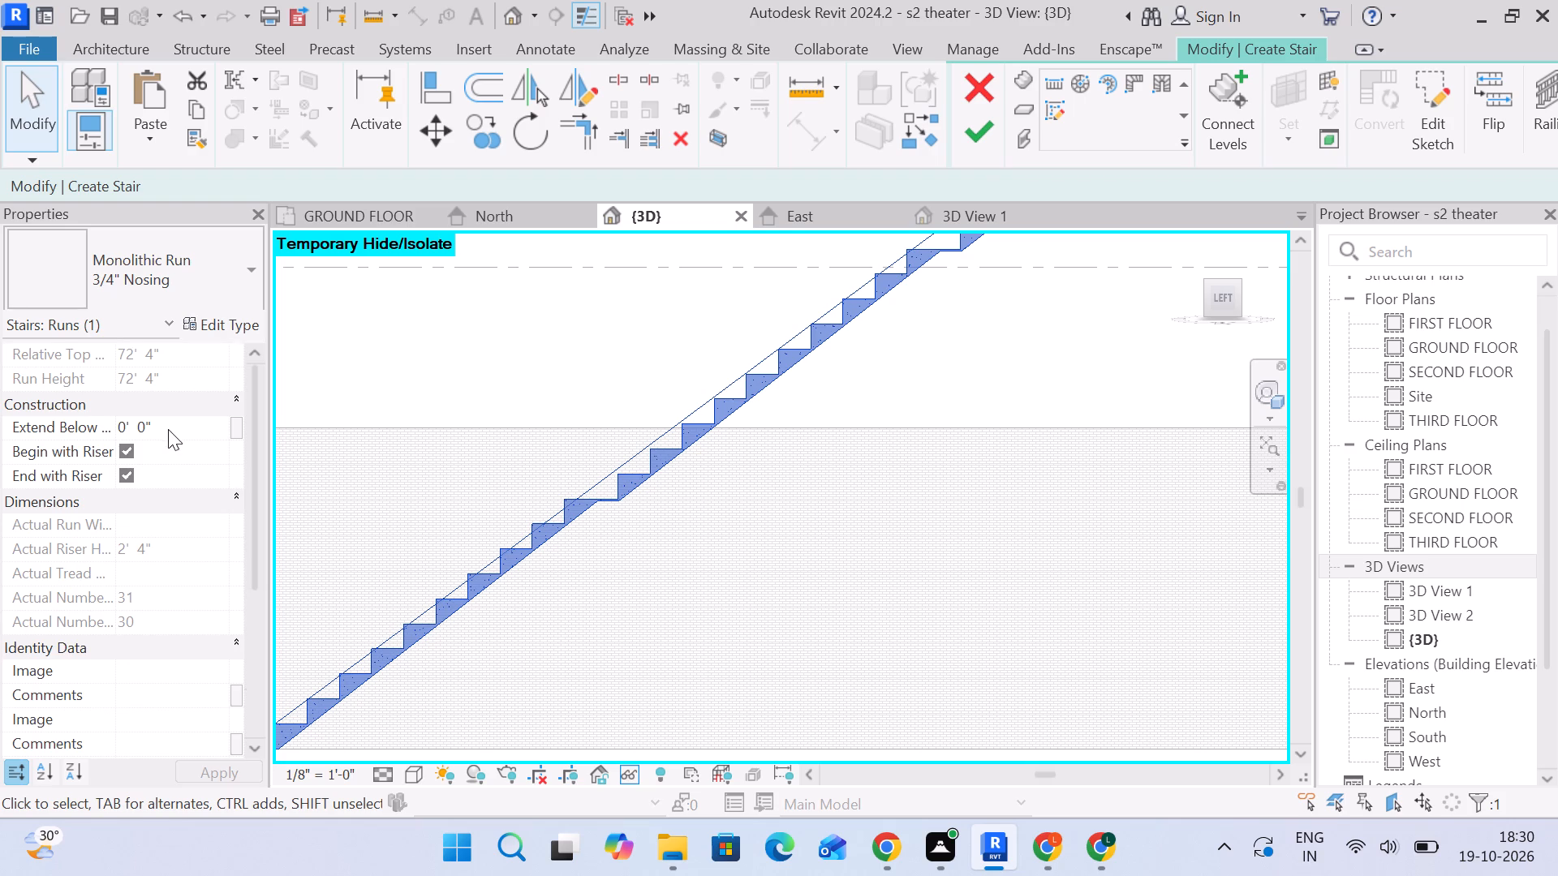
pyautogui.scroll(-1, 168, 429)
pyautogui.click(980, 132)
pyautogui.scroll(-3, 904, 377)
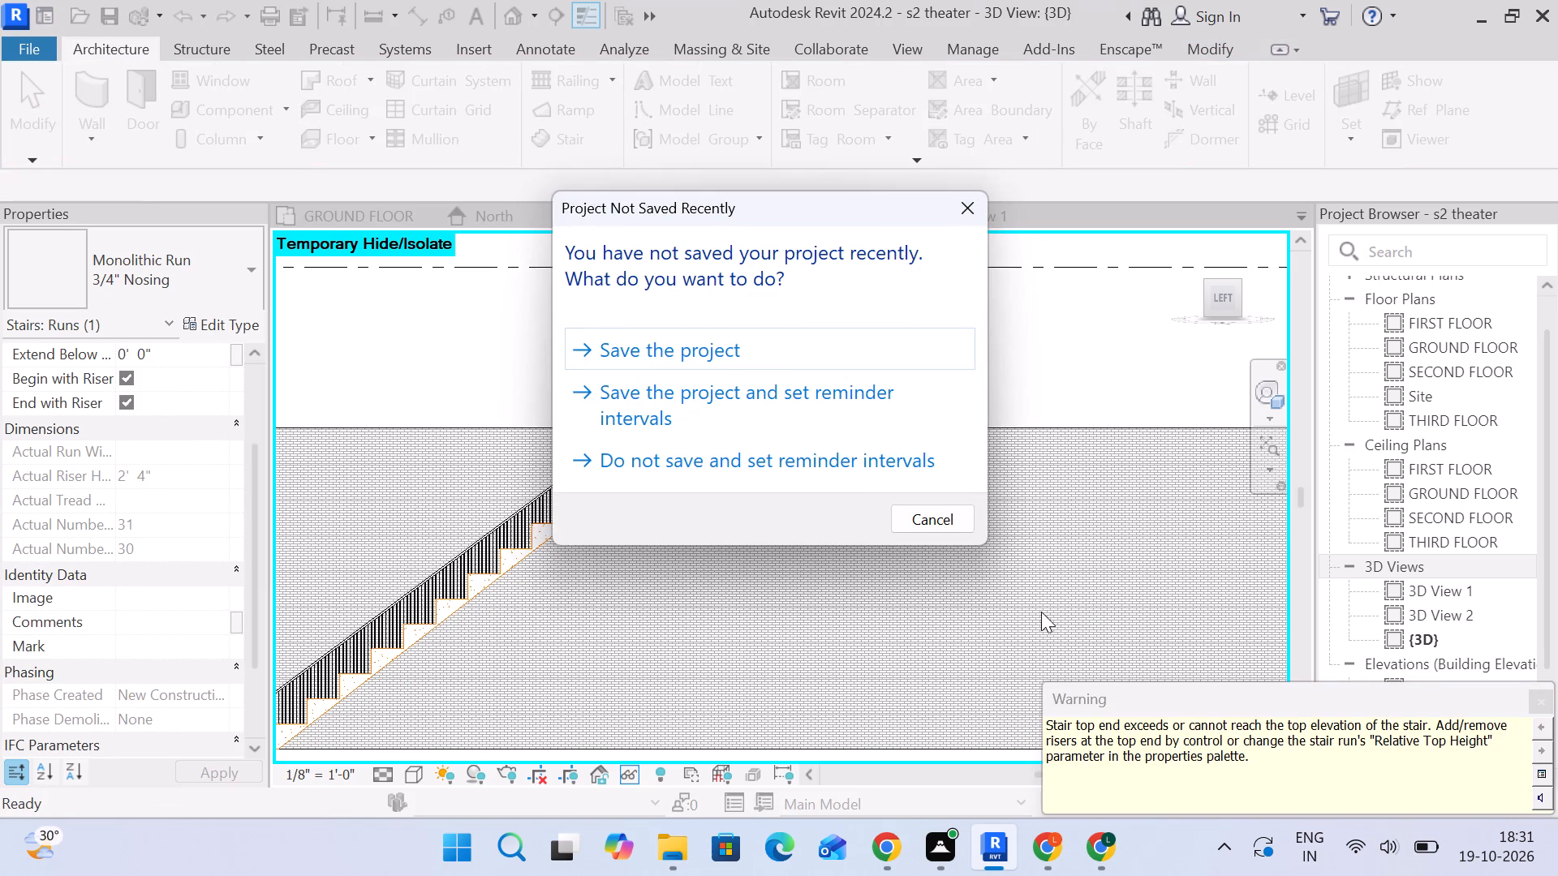
pyautogui.click(971, 219)
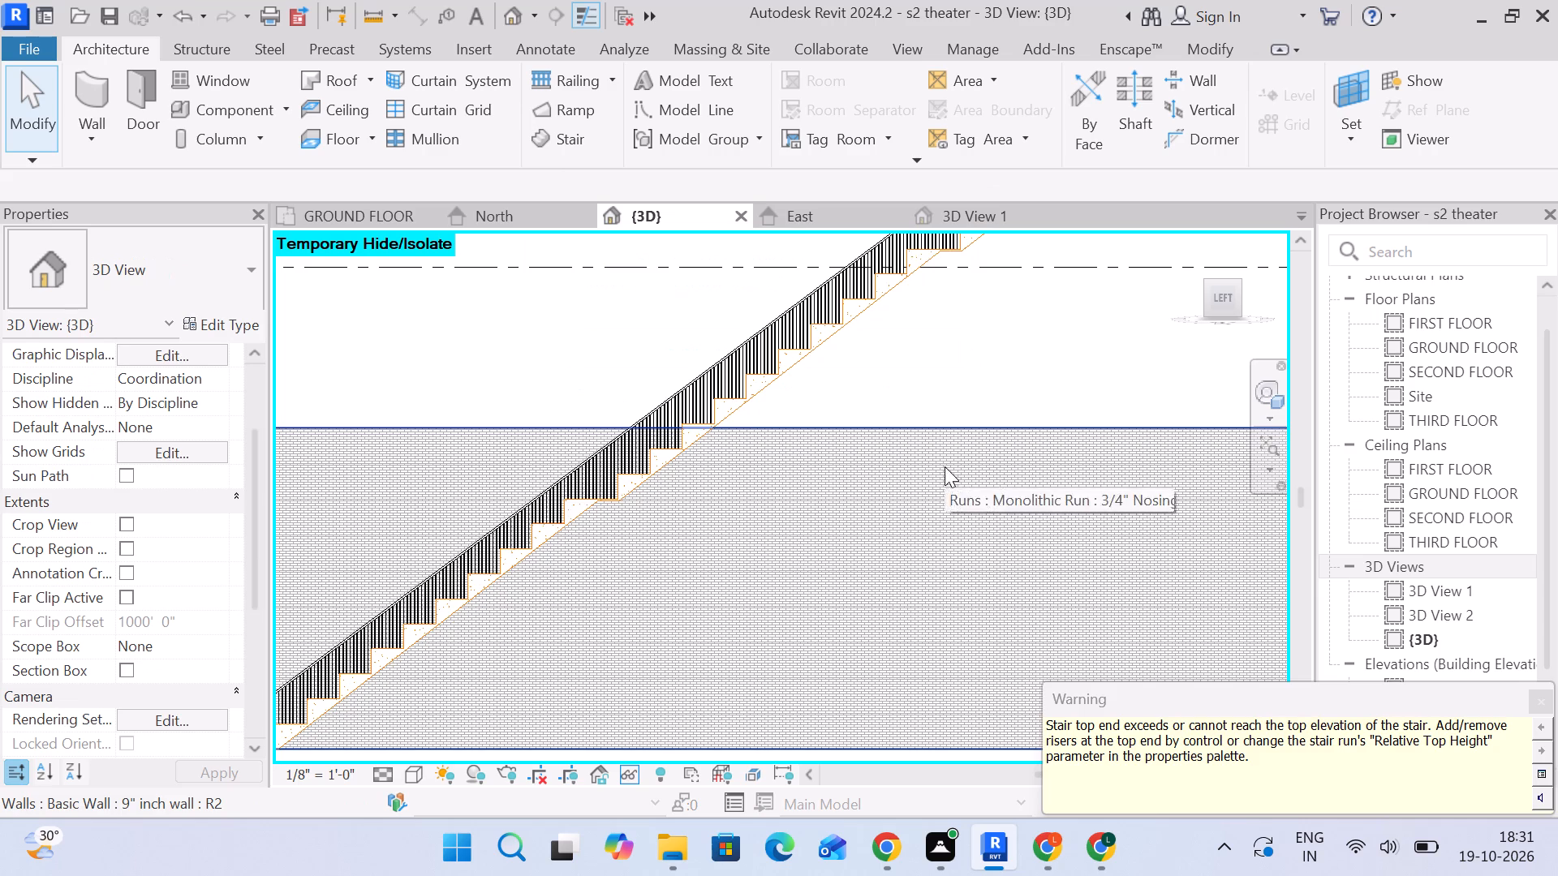
# Delete both rectangular handrail railings along the stair.
pyautogui.scroll(-6, 944, 464)
pyautogui.moveTo(940, 462); pyautogui.dragTo(884, 543, button='middle')
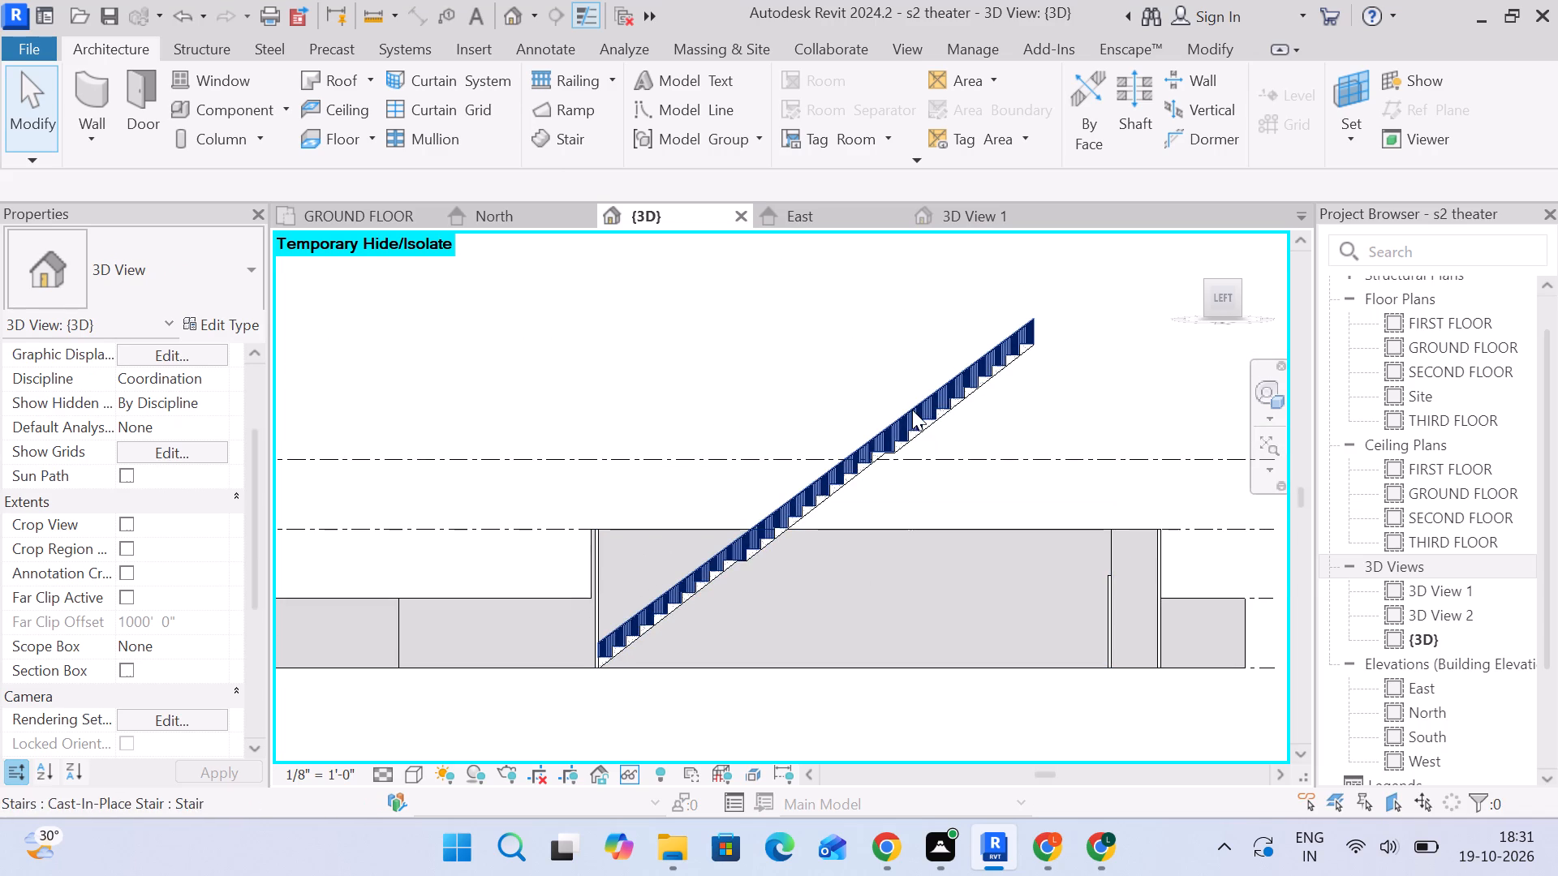
pyautogui.click(912, 410)
pyautogui.press('Delete')
pyautogui.click(914, 403)
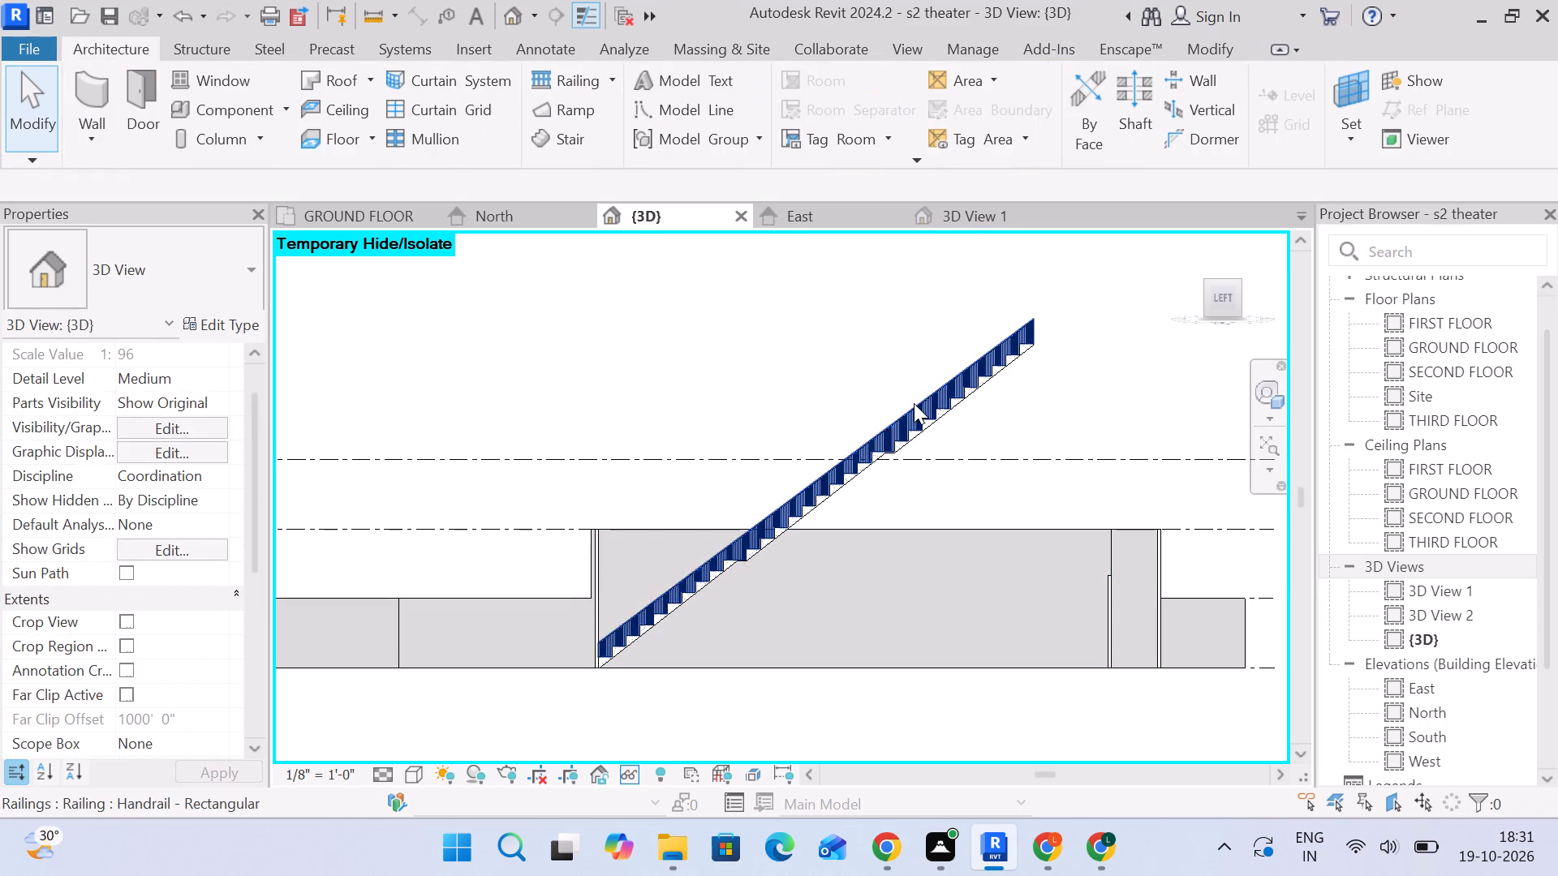
pyautogui.press('Delete')
# Examine the finished stair's riser and tread dimension properties.
pyautogui.scroll(5, 923, 462)
pyautogui.click(927, 401)
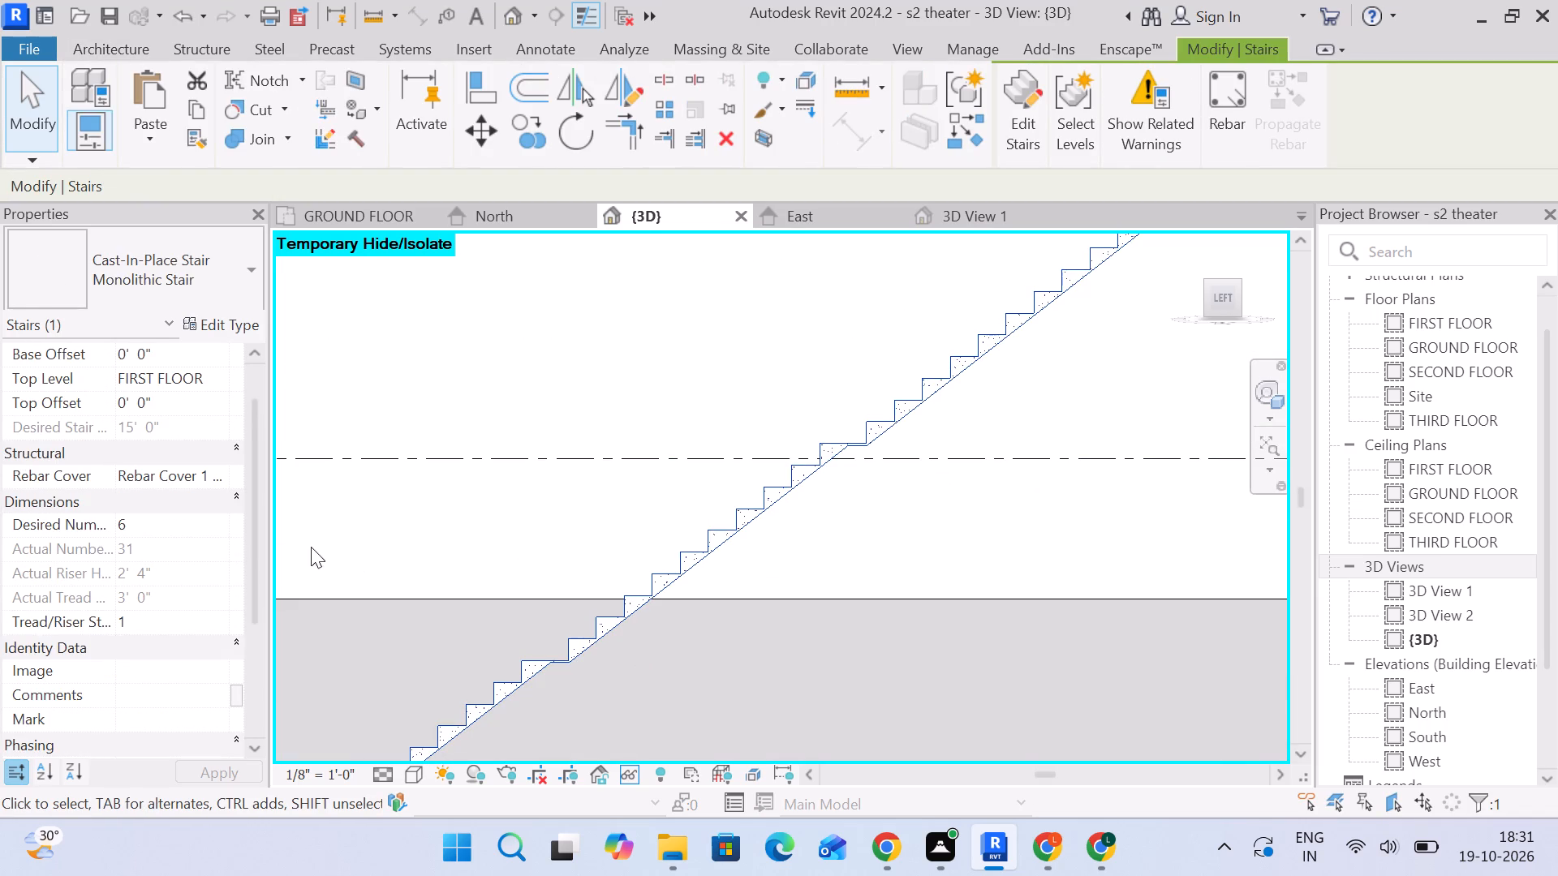
pyautogui.scroll(2, 177, 419)
pyautogui.scroll(-2, 171, 429)
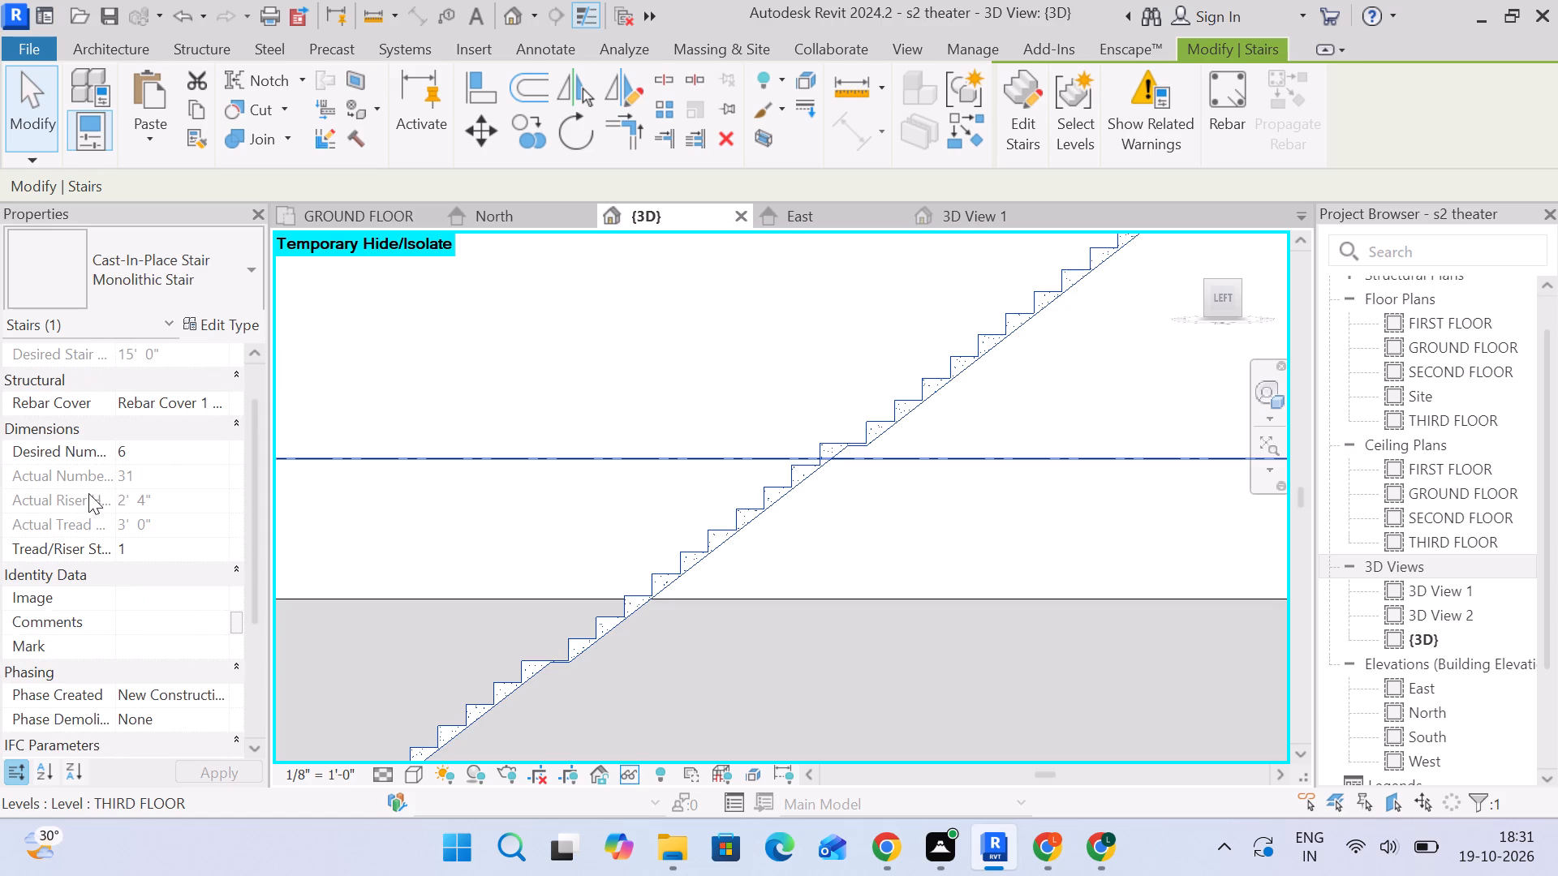
pyautogui.scroll(-1, 81, 498)
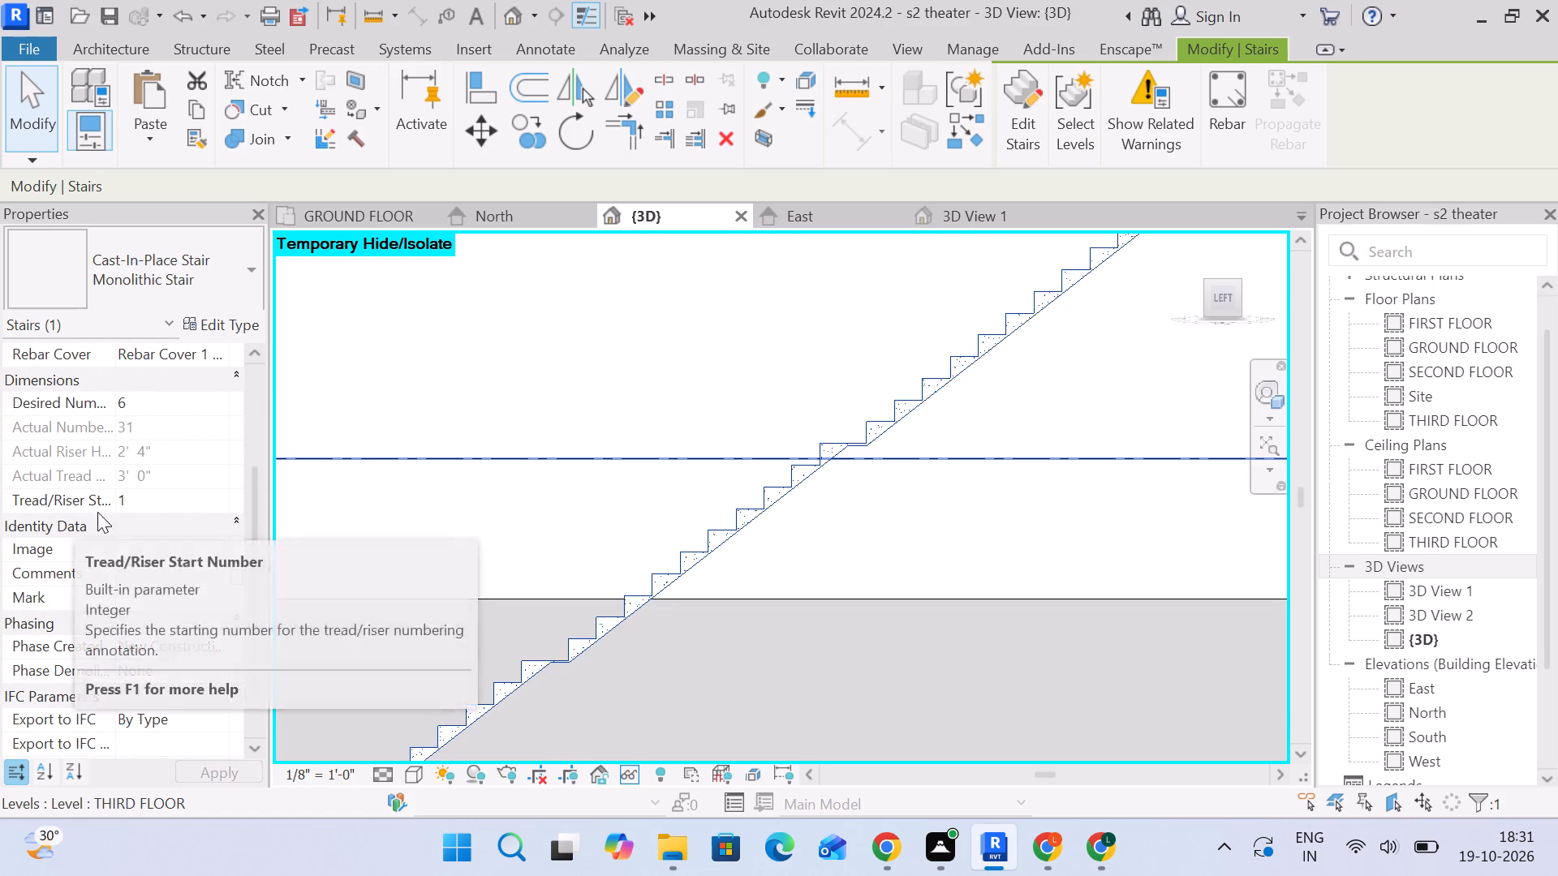
pyautogui.press('Escape')
pyautogui.click(702, 567)
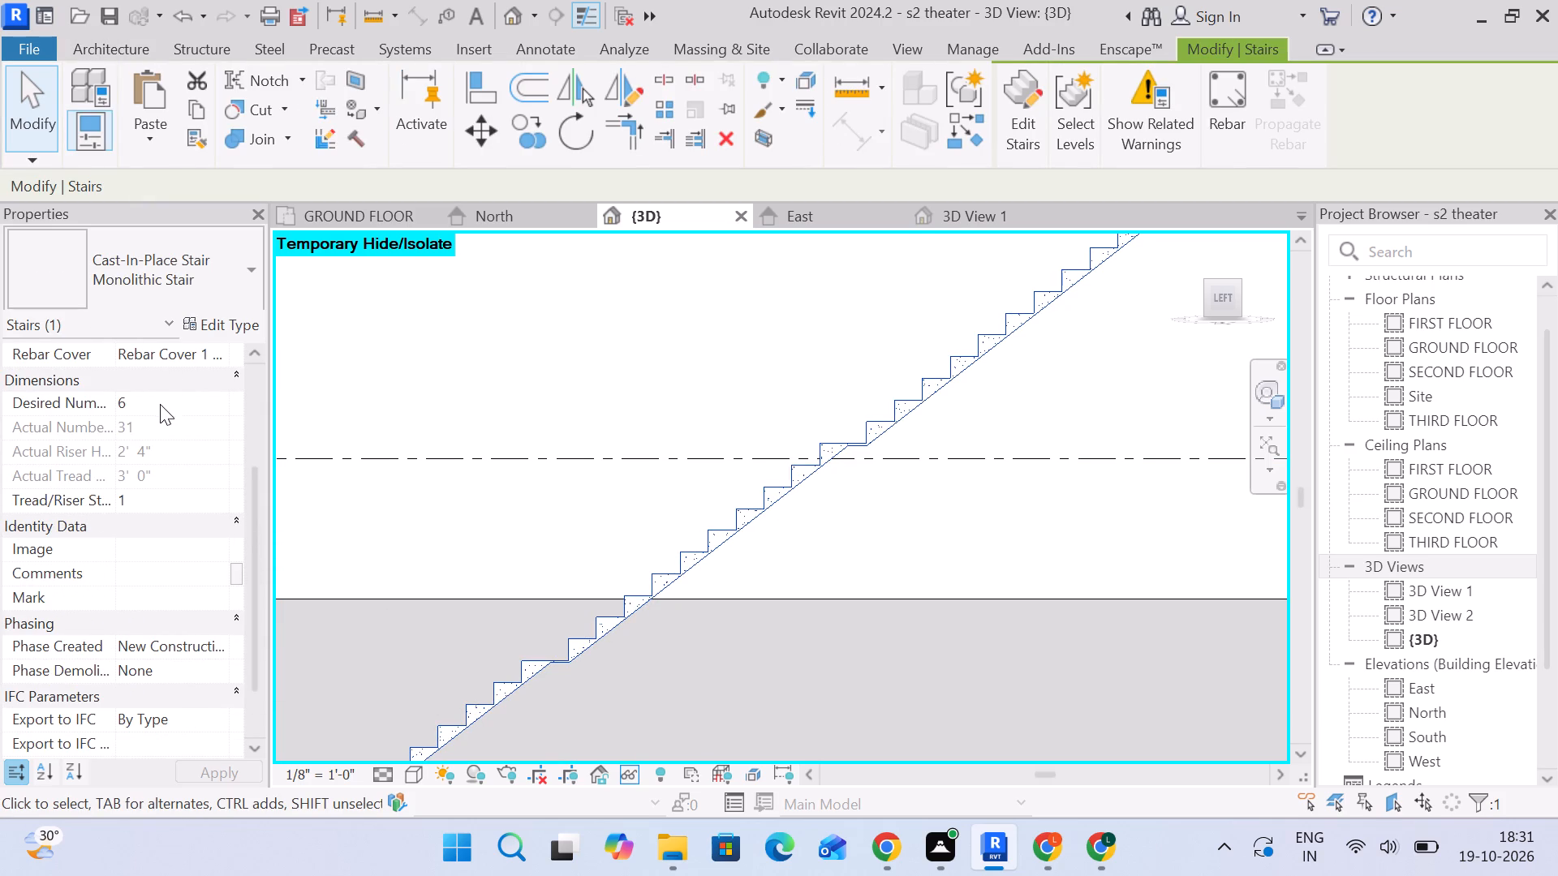
pyautogui.scroll(-1, 116, 563)
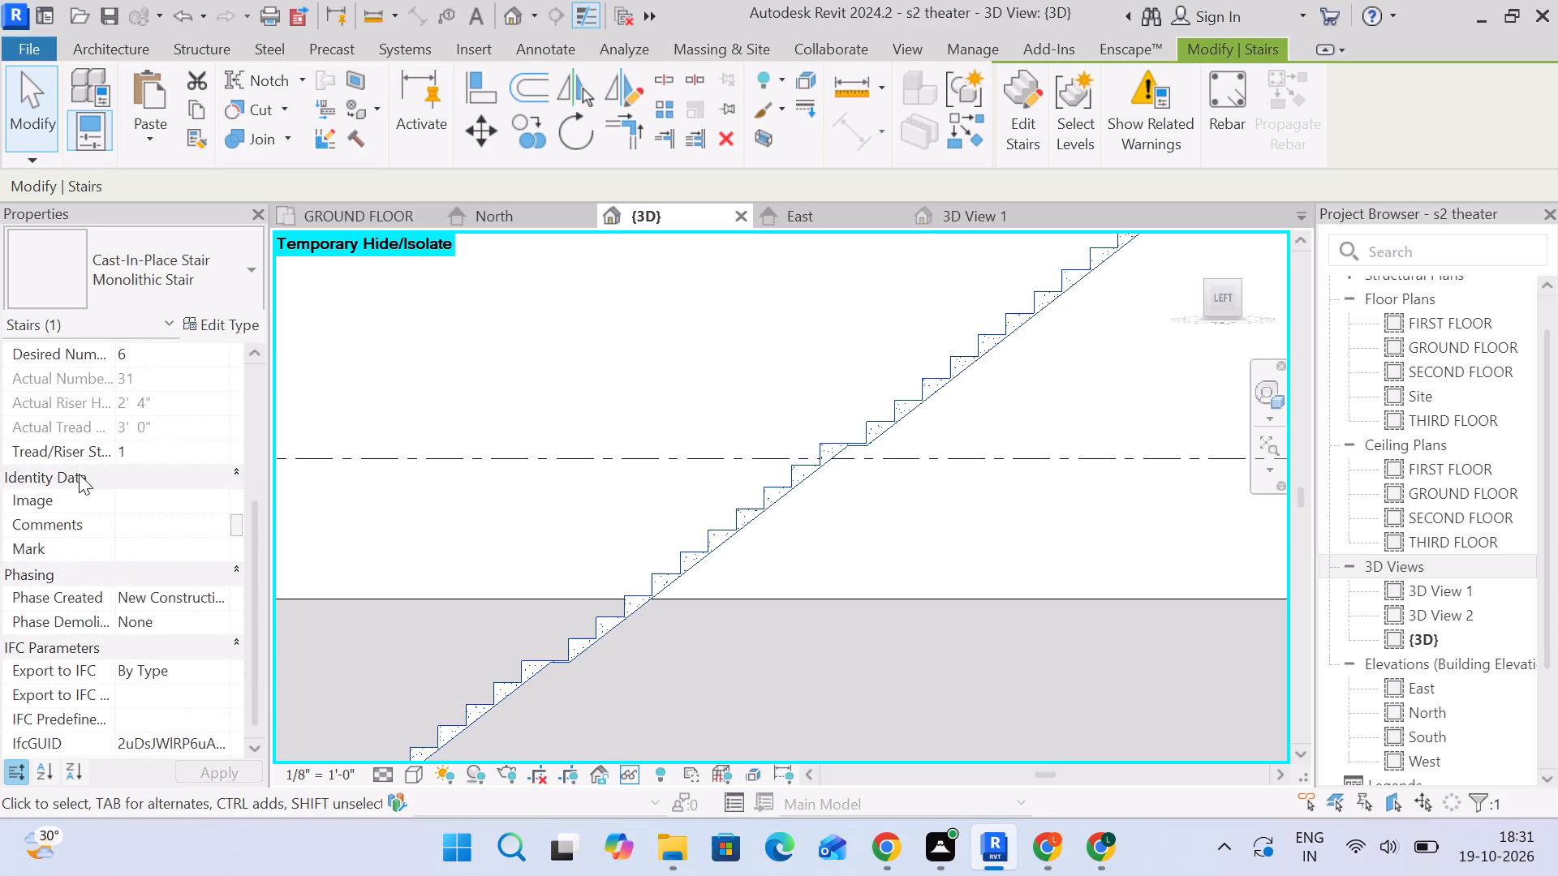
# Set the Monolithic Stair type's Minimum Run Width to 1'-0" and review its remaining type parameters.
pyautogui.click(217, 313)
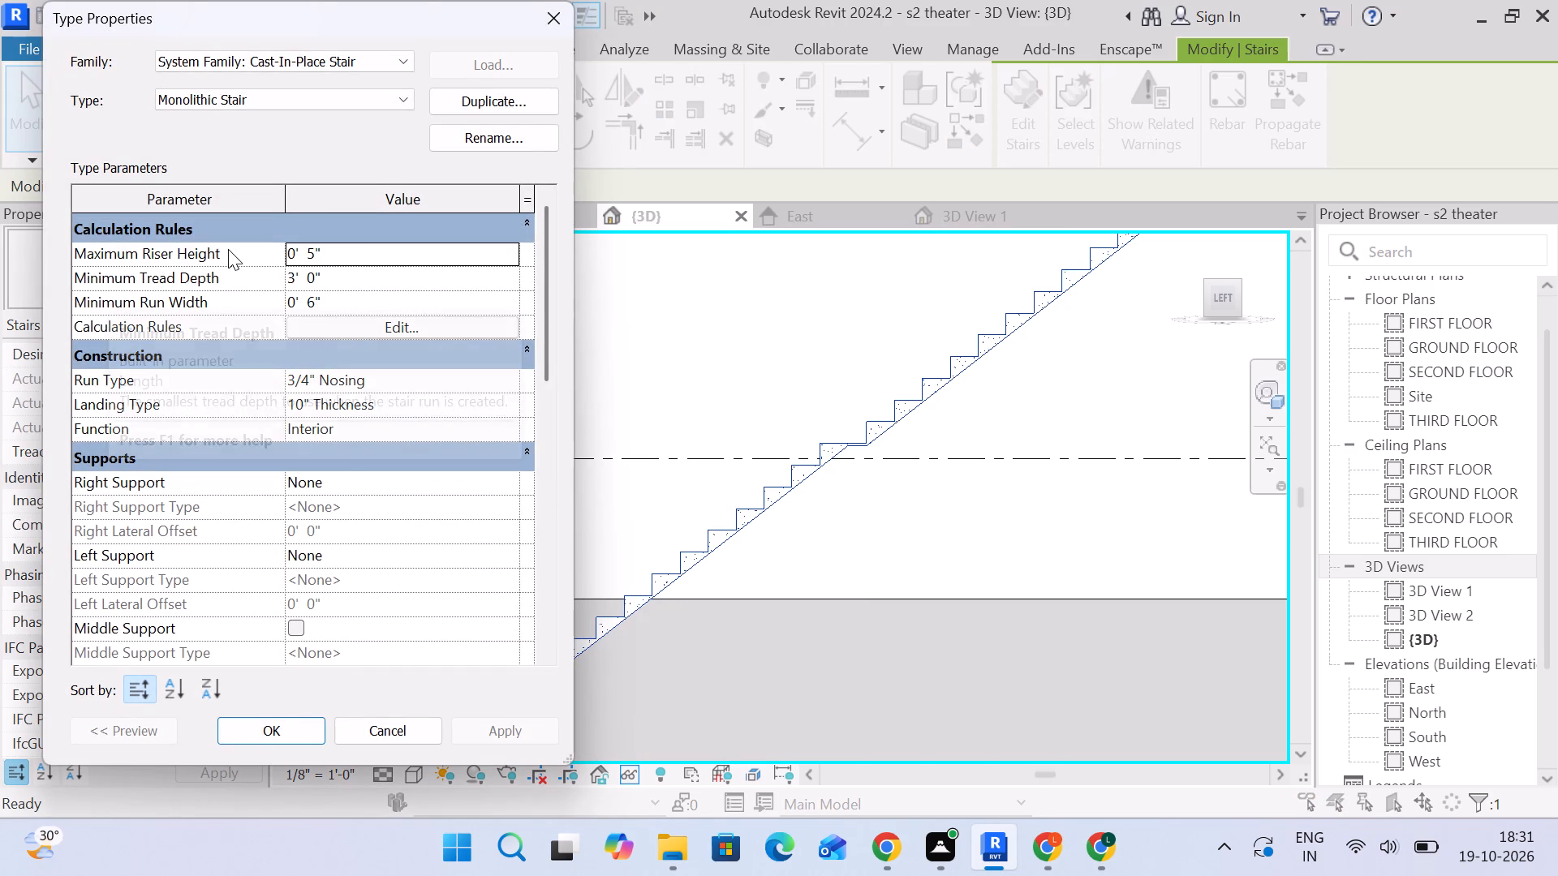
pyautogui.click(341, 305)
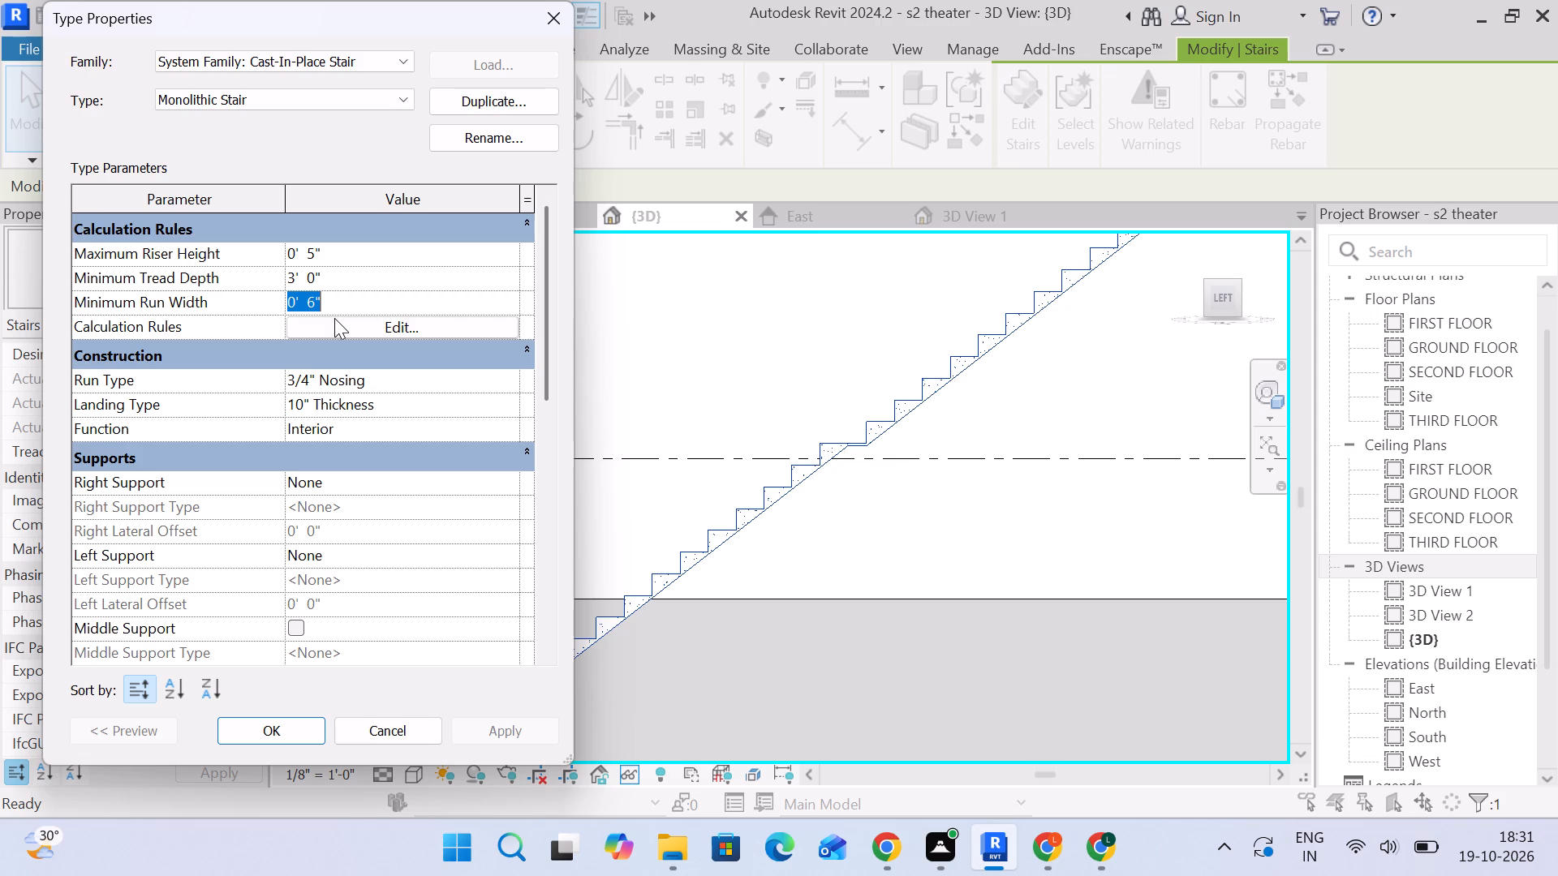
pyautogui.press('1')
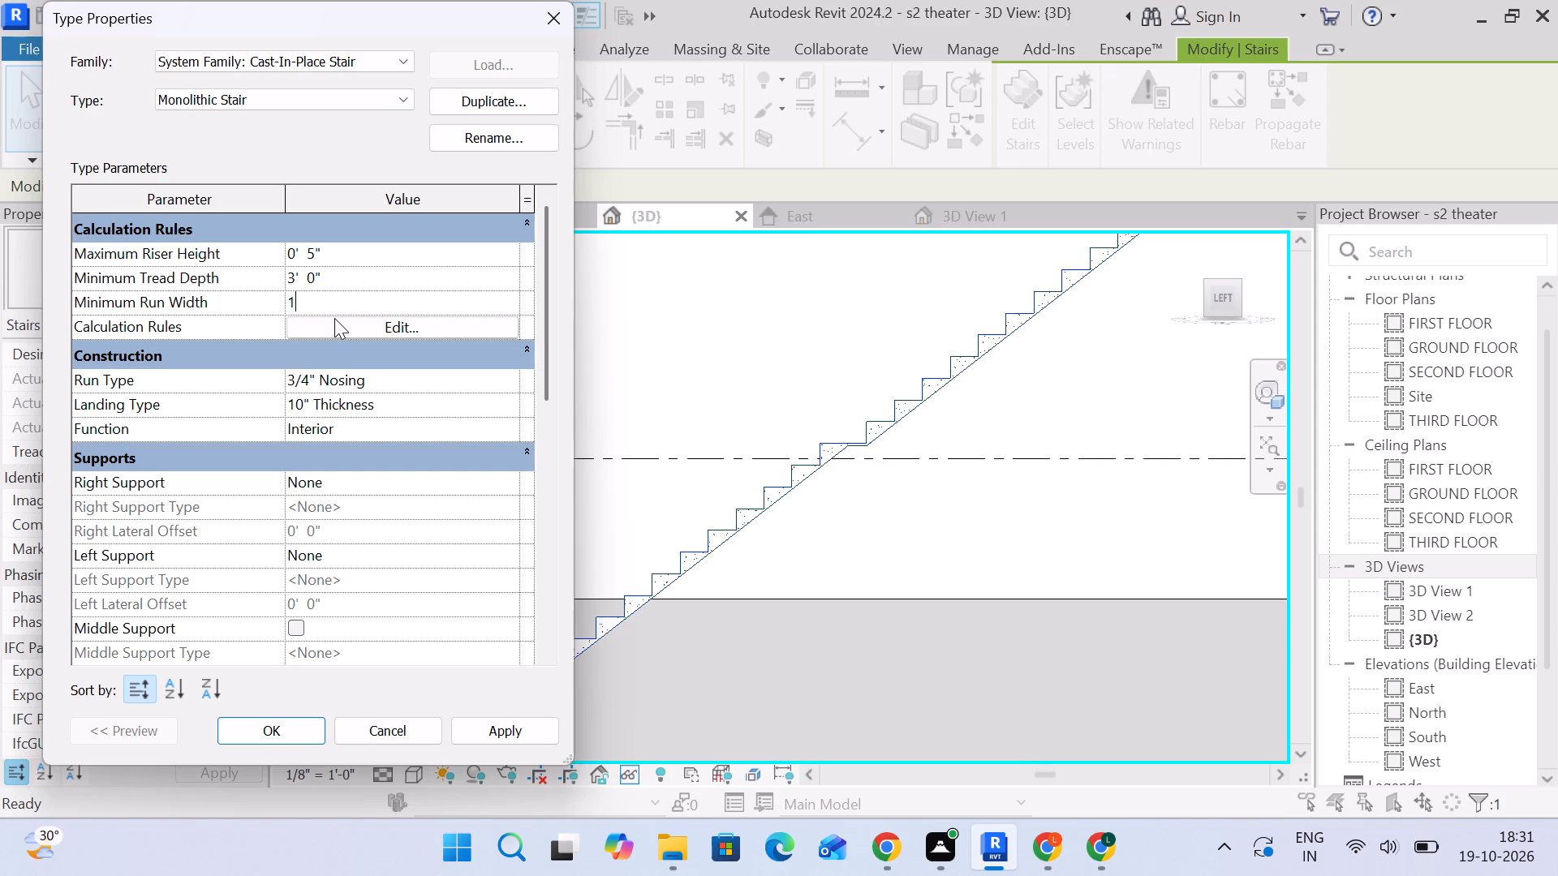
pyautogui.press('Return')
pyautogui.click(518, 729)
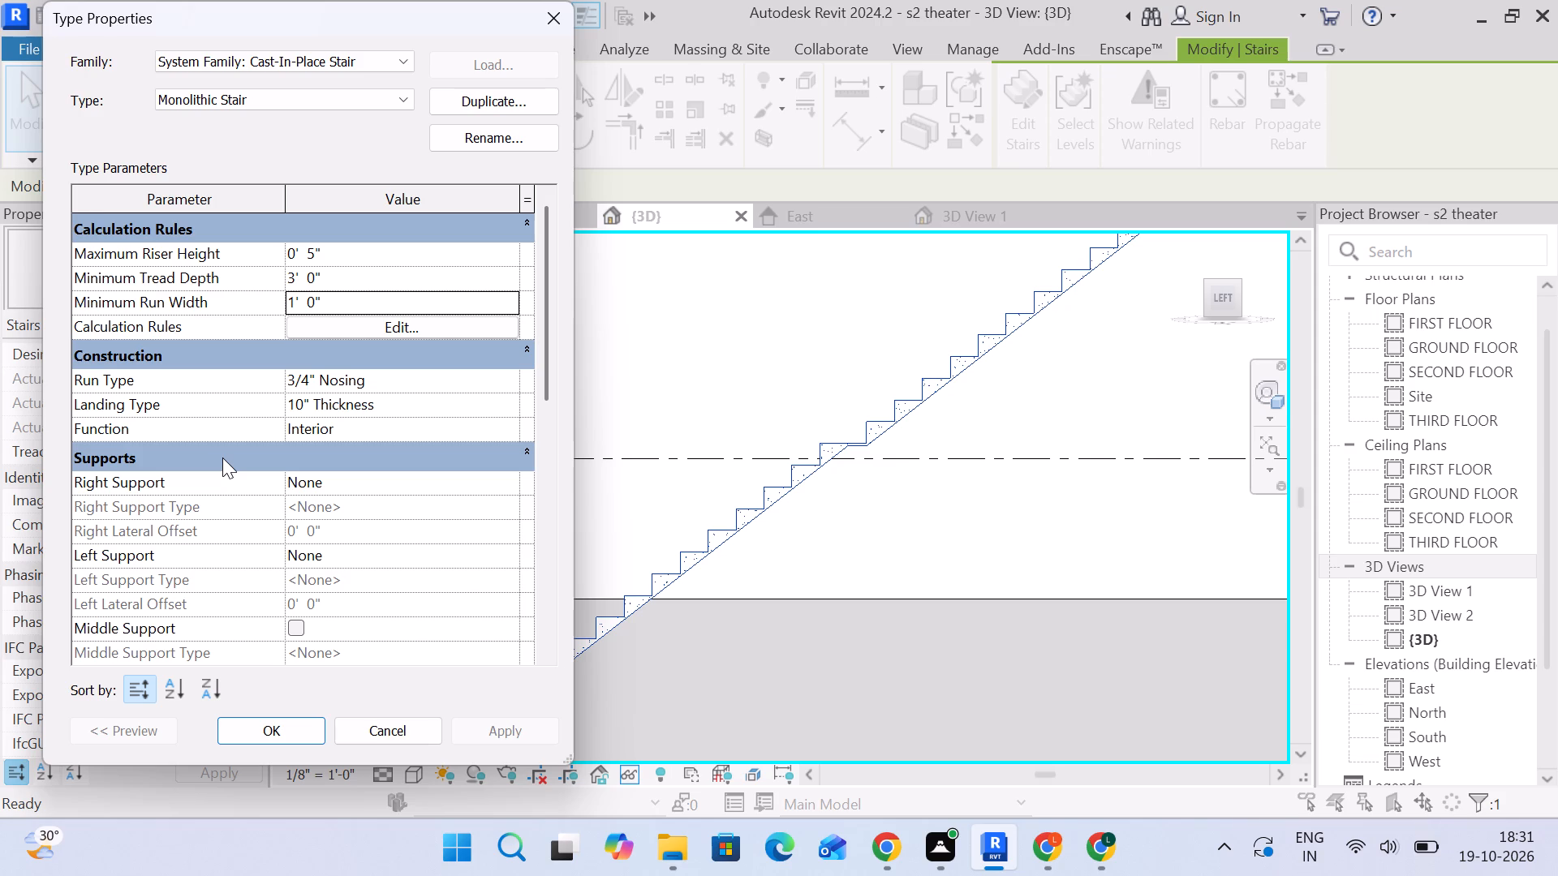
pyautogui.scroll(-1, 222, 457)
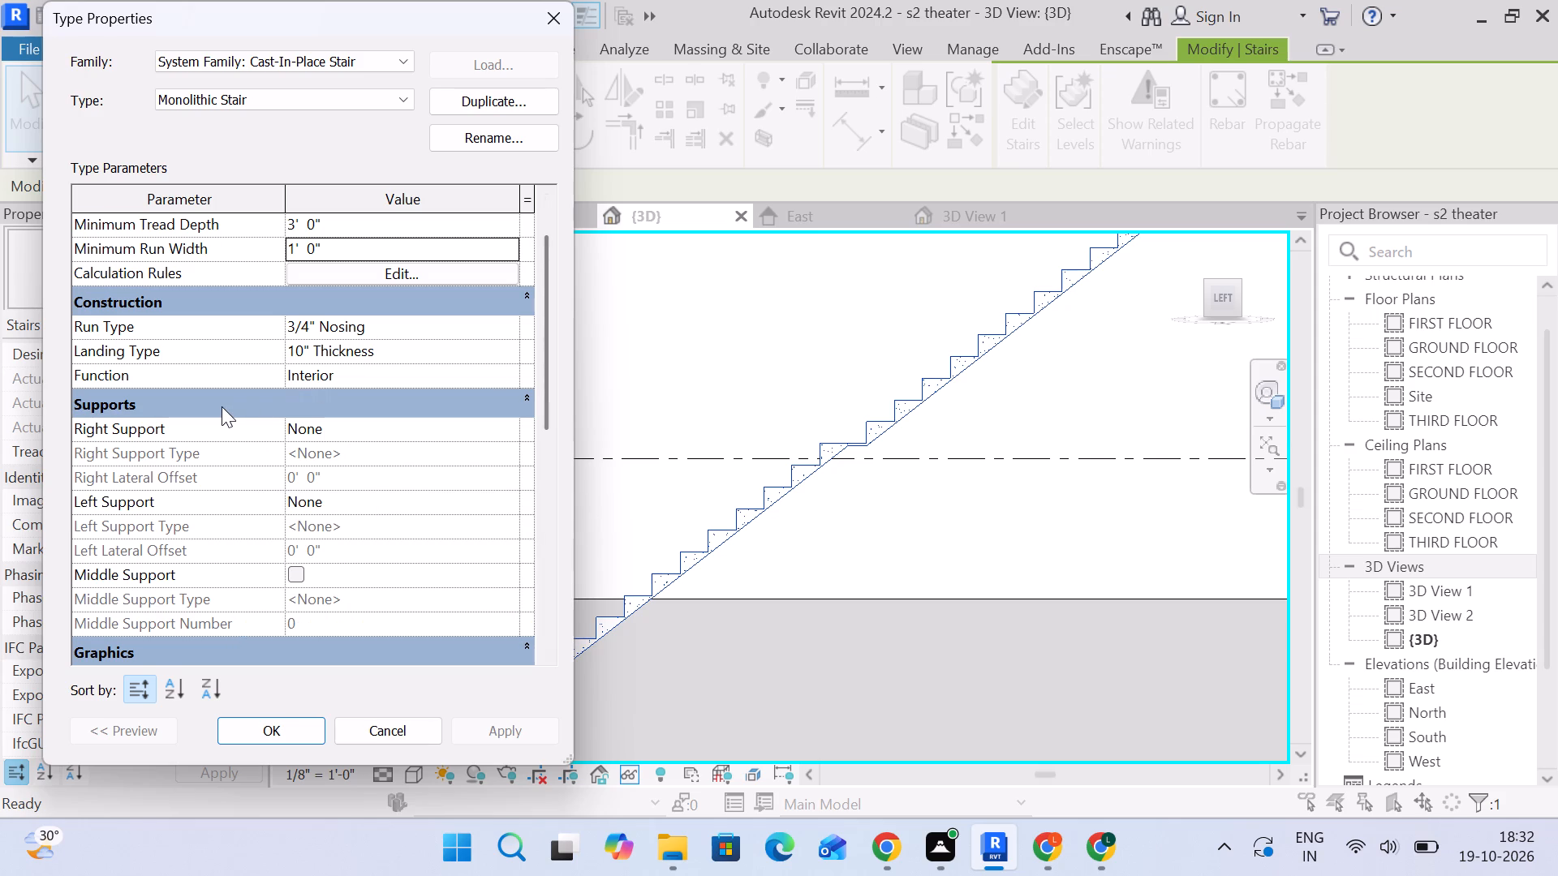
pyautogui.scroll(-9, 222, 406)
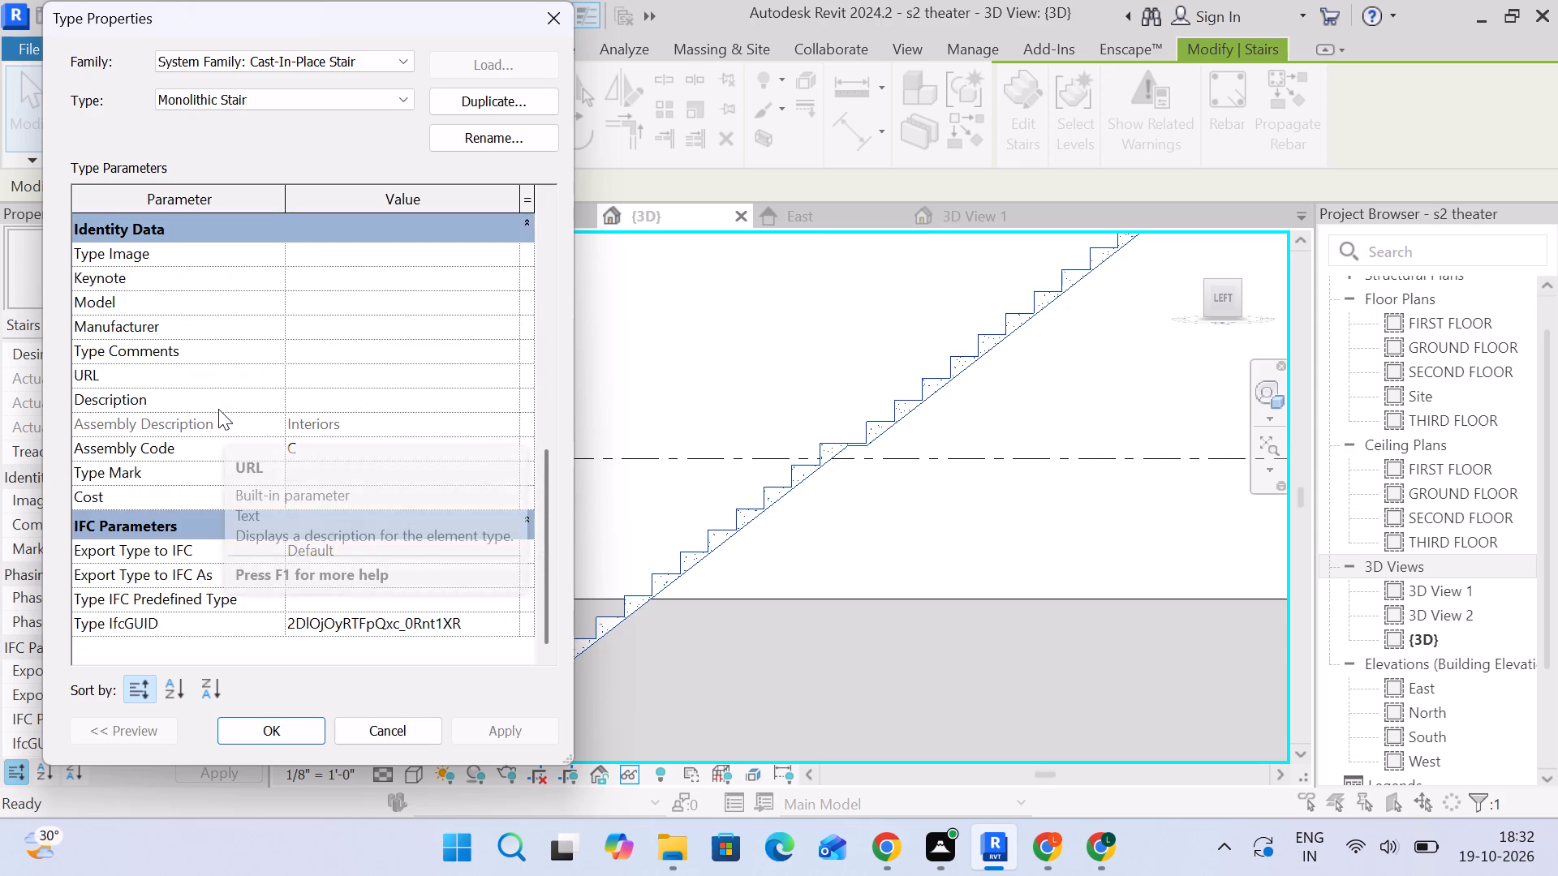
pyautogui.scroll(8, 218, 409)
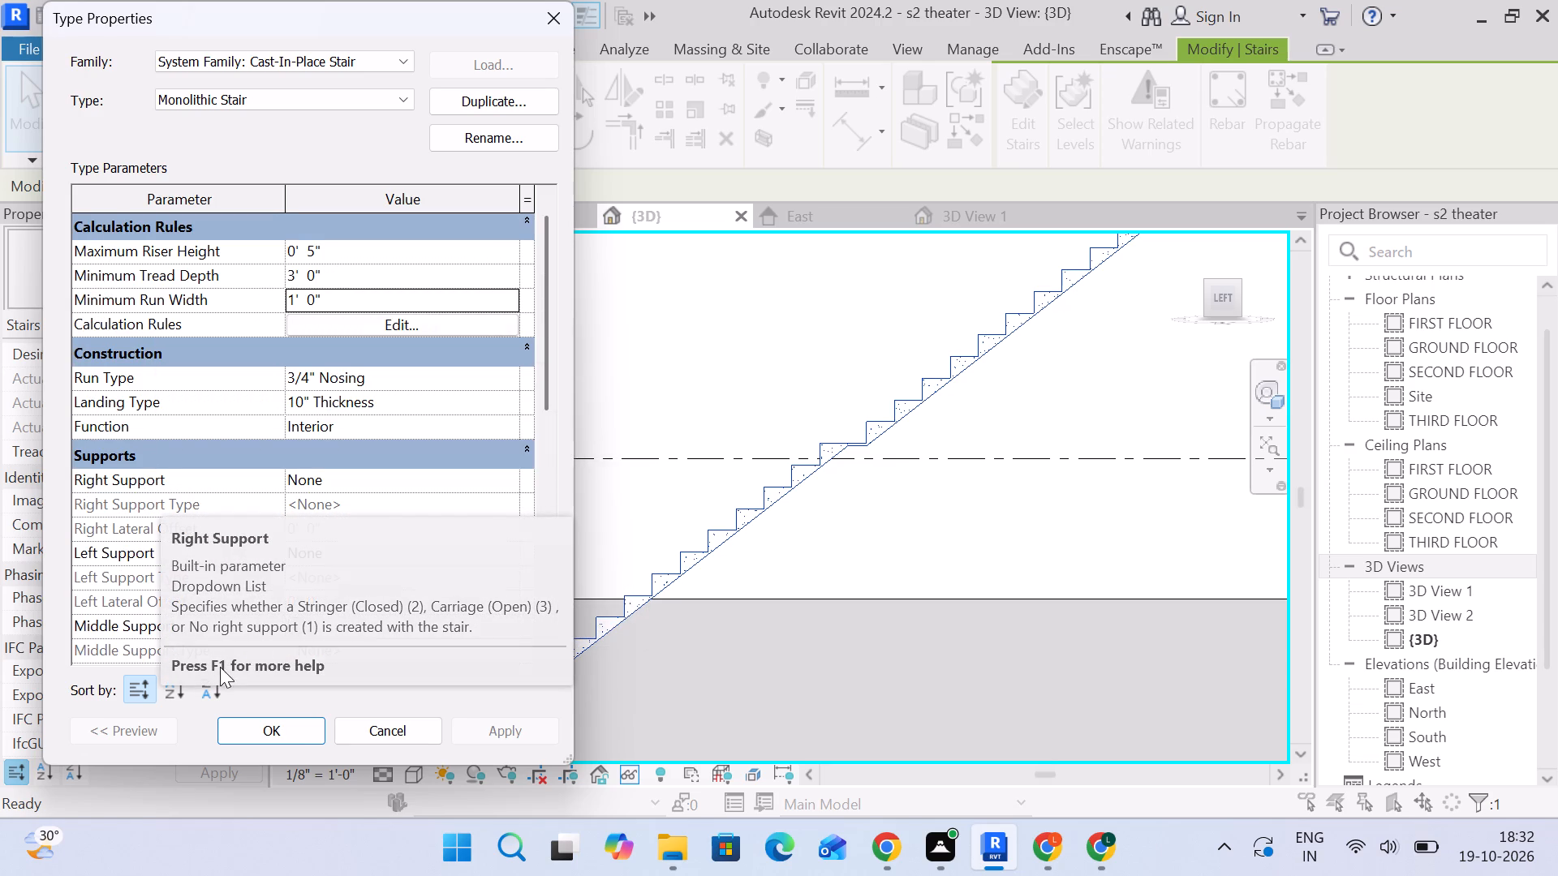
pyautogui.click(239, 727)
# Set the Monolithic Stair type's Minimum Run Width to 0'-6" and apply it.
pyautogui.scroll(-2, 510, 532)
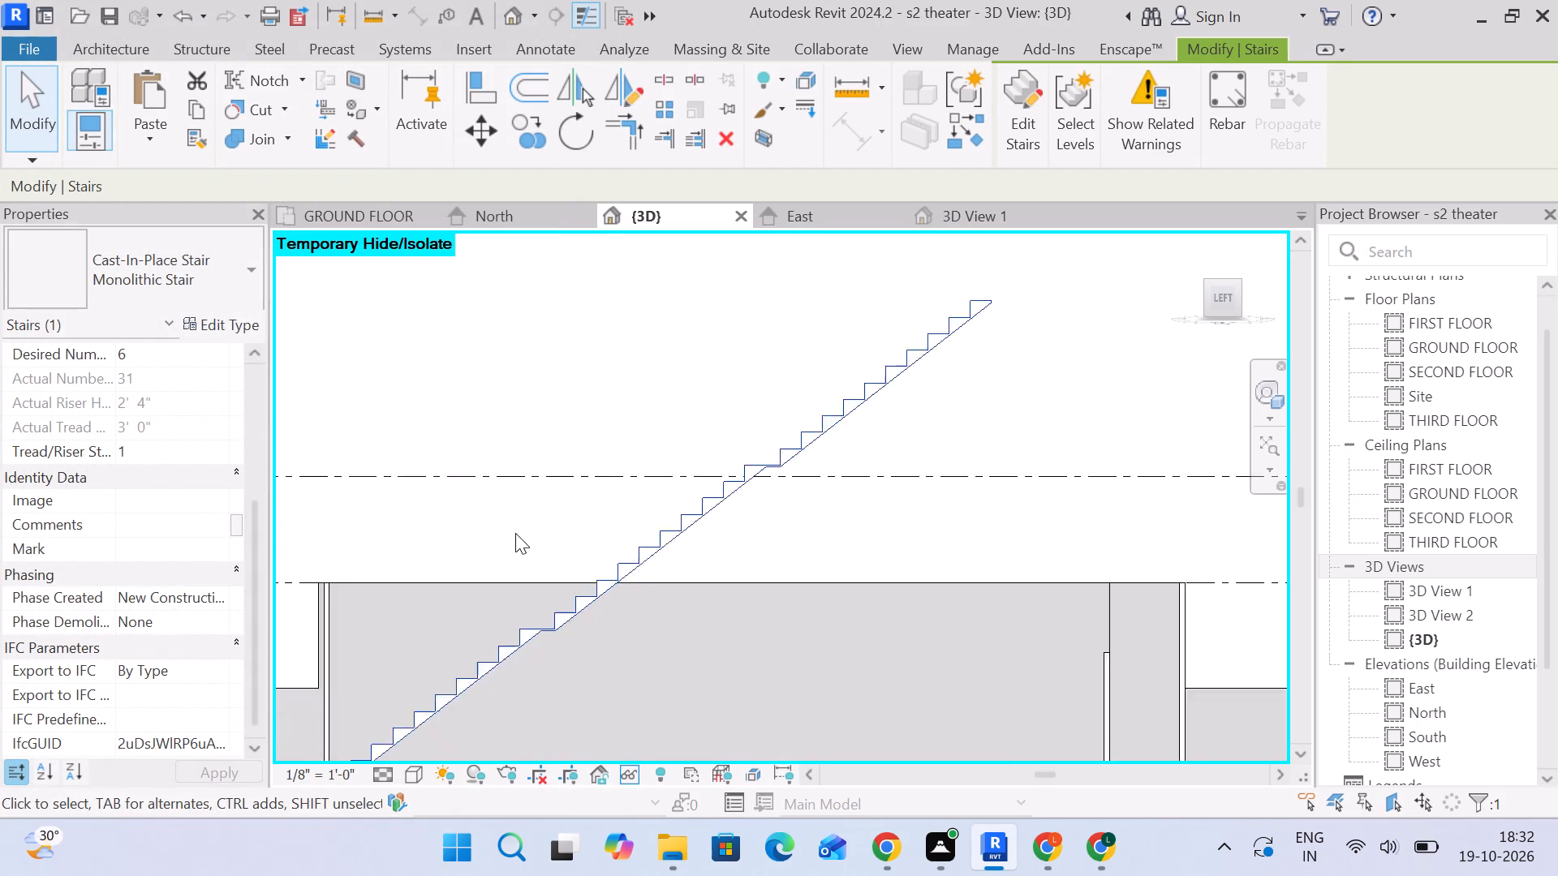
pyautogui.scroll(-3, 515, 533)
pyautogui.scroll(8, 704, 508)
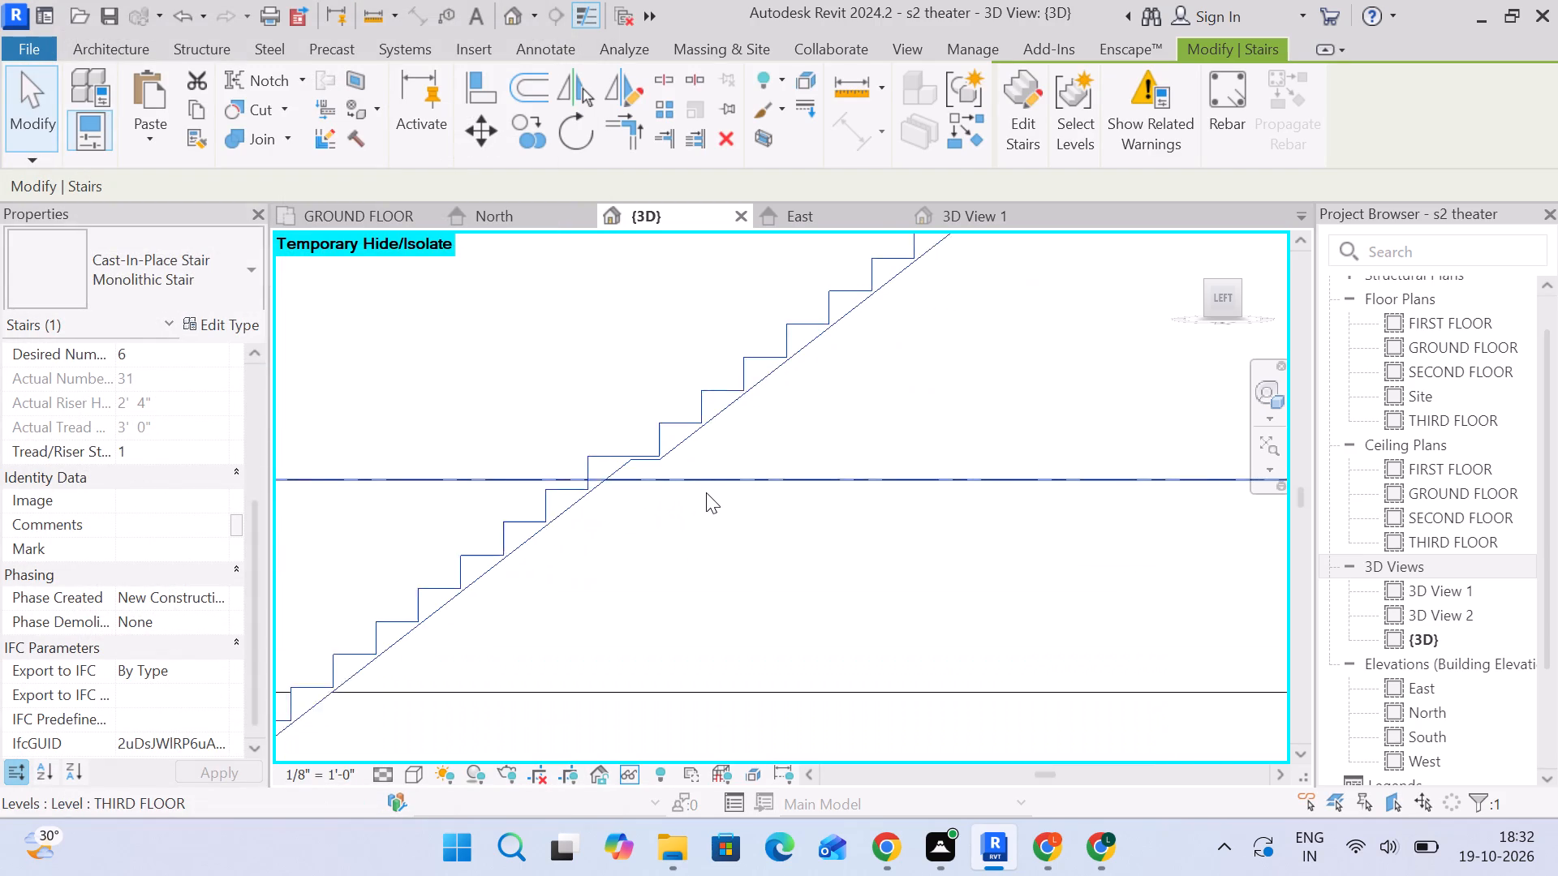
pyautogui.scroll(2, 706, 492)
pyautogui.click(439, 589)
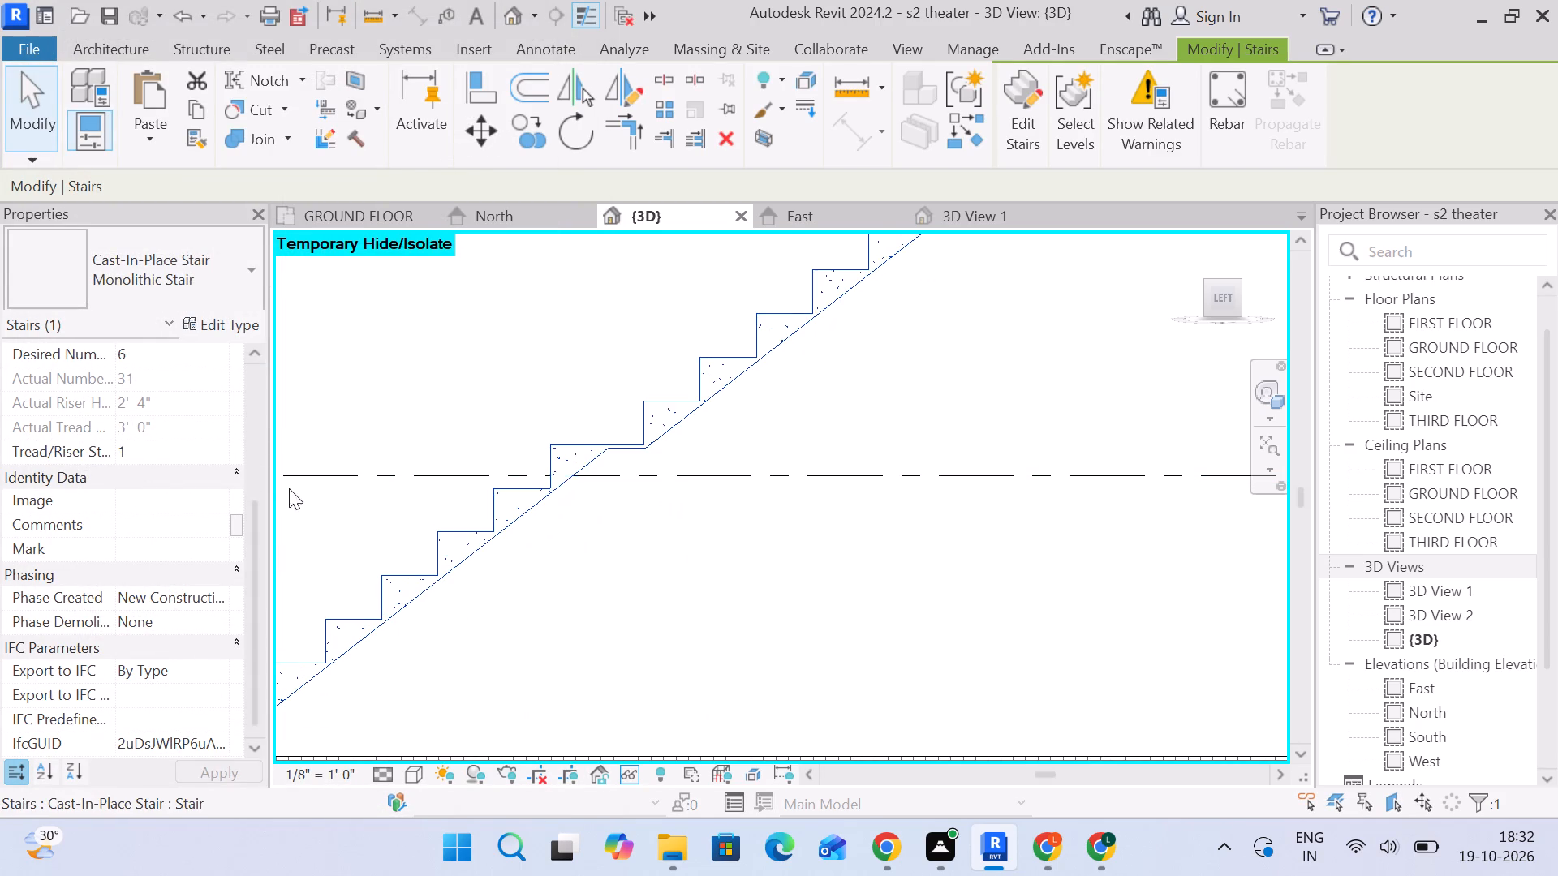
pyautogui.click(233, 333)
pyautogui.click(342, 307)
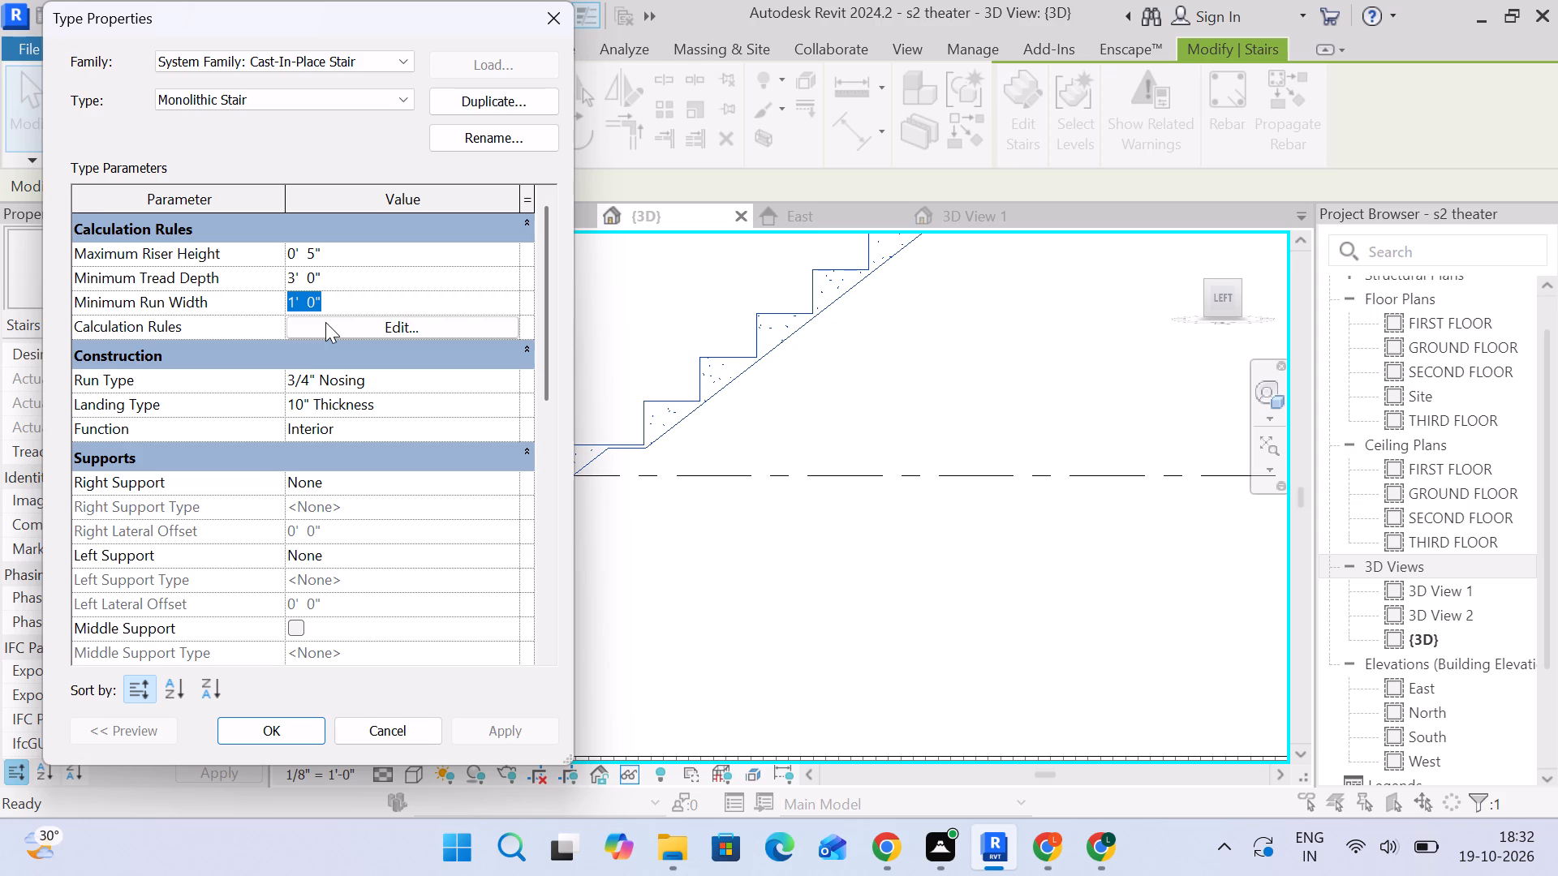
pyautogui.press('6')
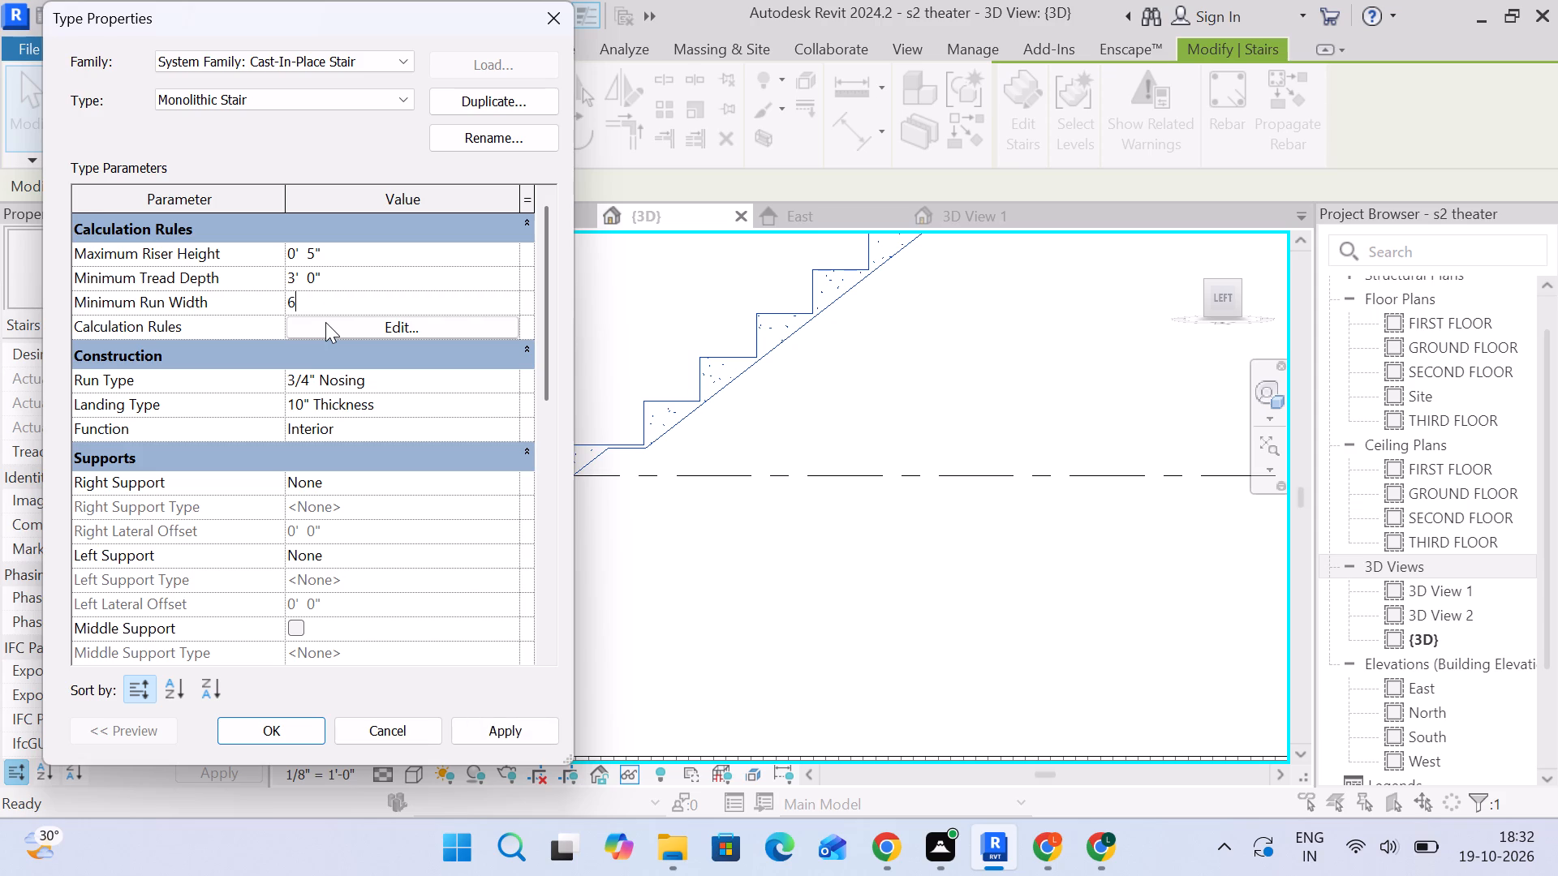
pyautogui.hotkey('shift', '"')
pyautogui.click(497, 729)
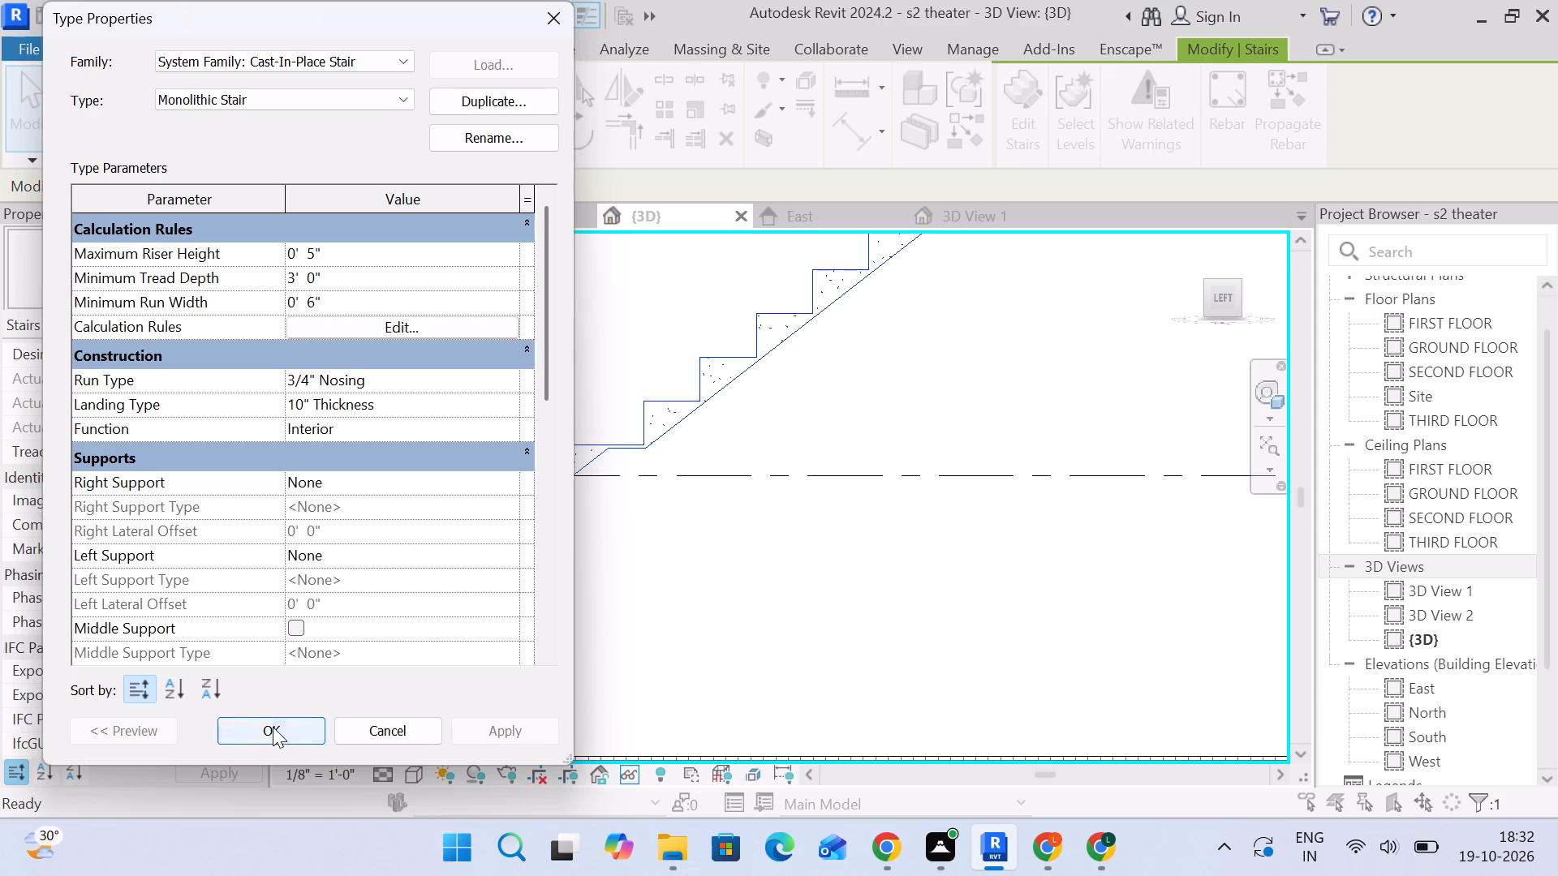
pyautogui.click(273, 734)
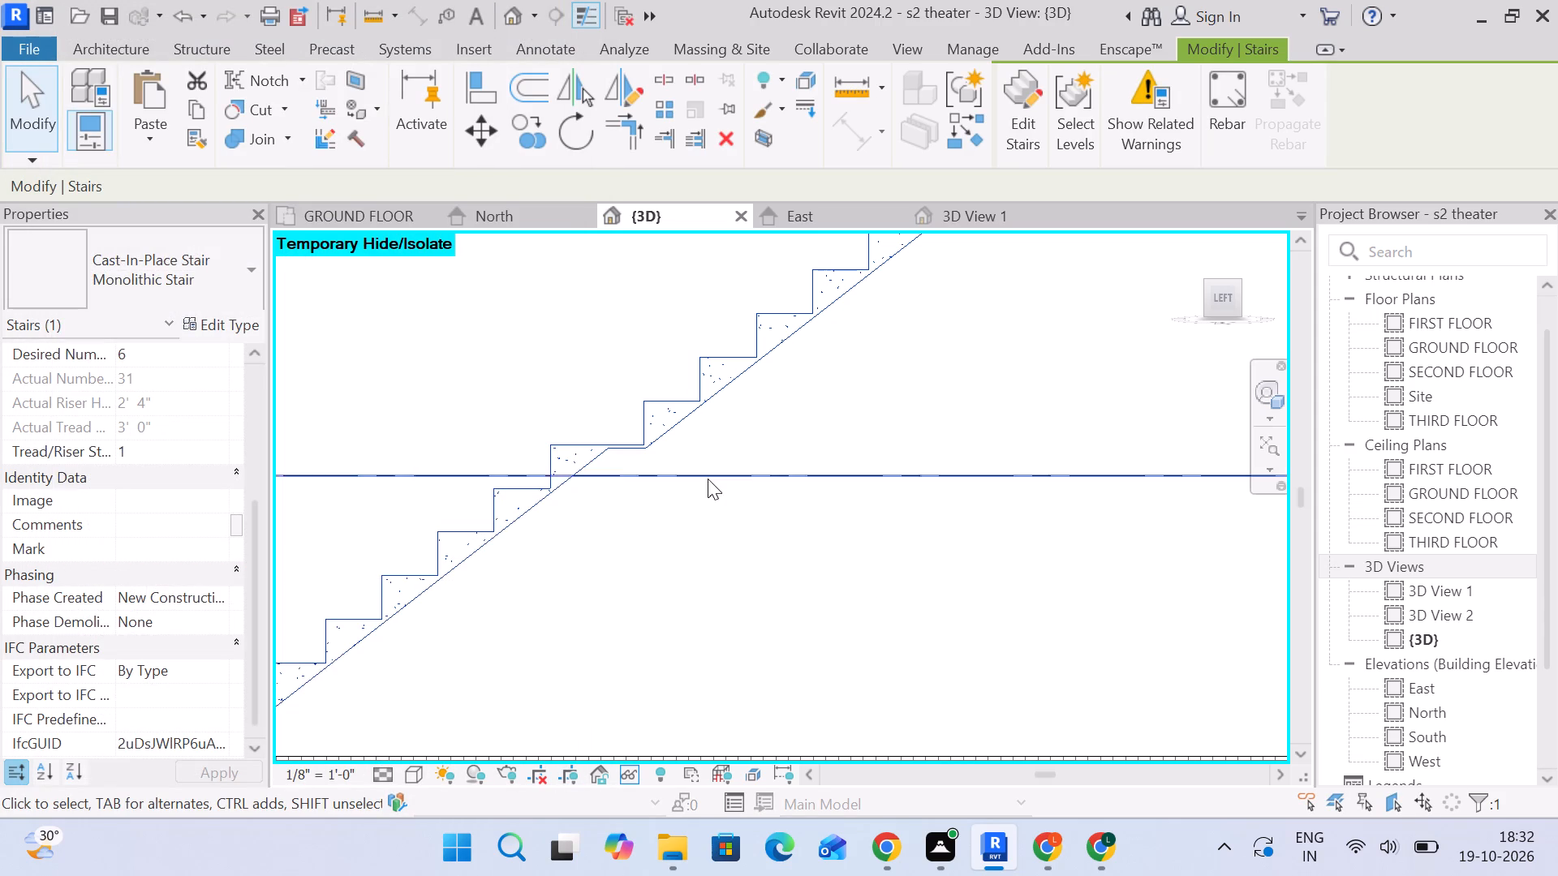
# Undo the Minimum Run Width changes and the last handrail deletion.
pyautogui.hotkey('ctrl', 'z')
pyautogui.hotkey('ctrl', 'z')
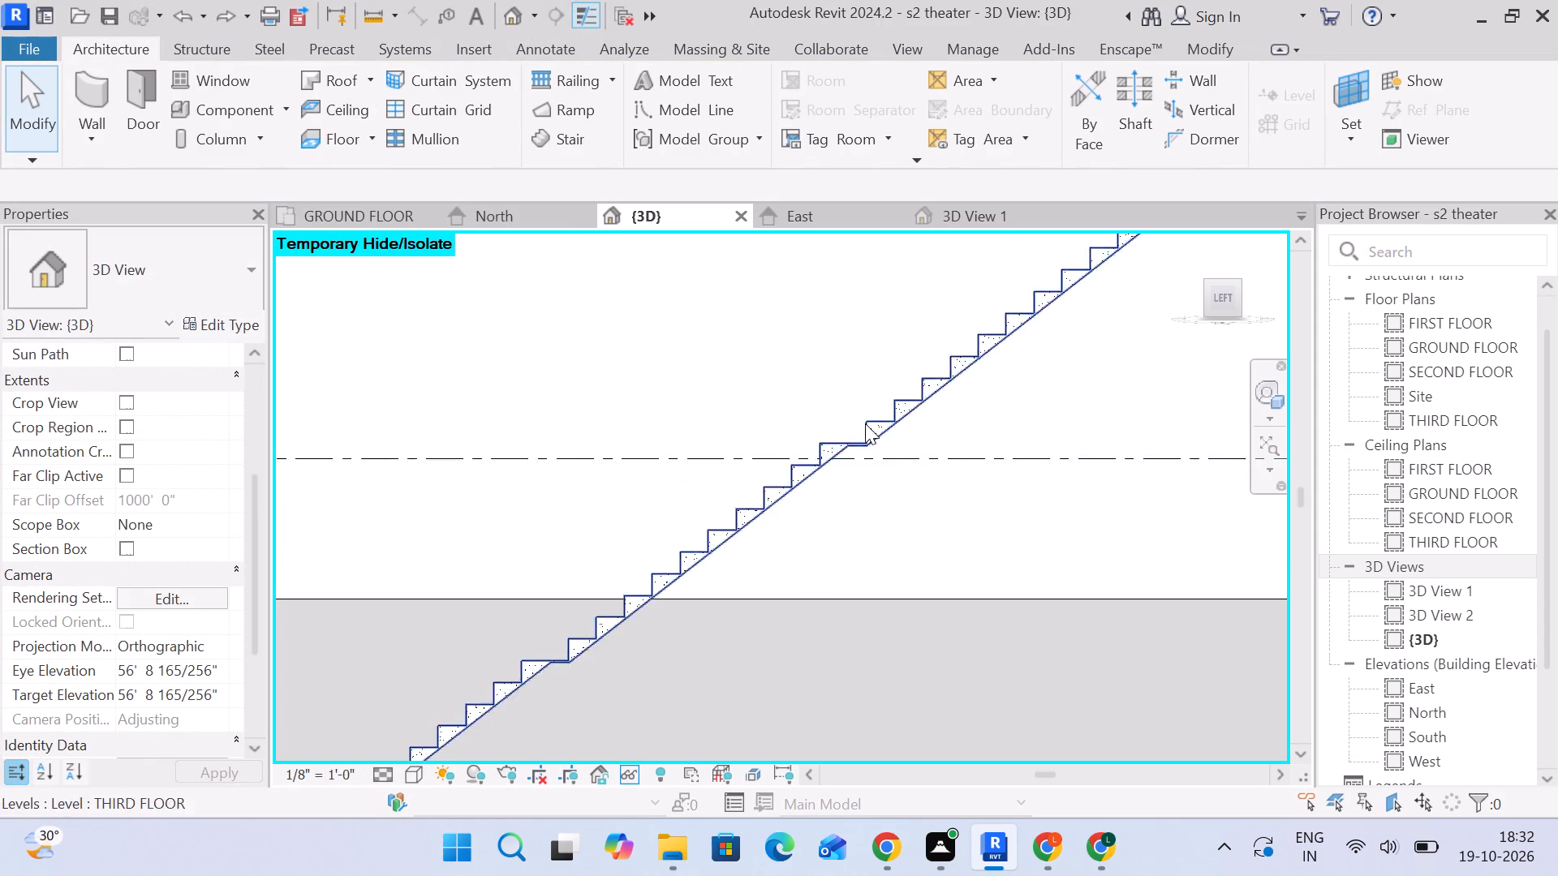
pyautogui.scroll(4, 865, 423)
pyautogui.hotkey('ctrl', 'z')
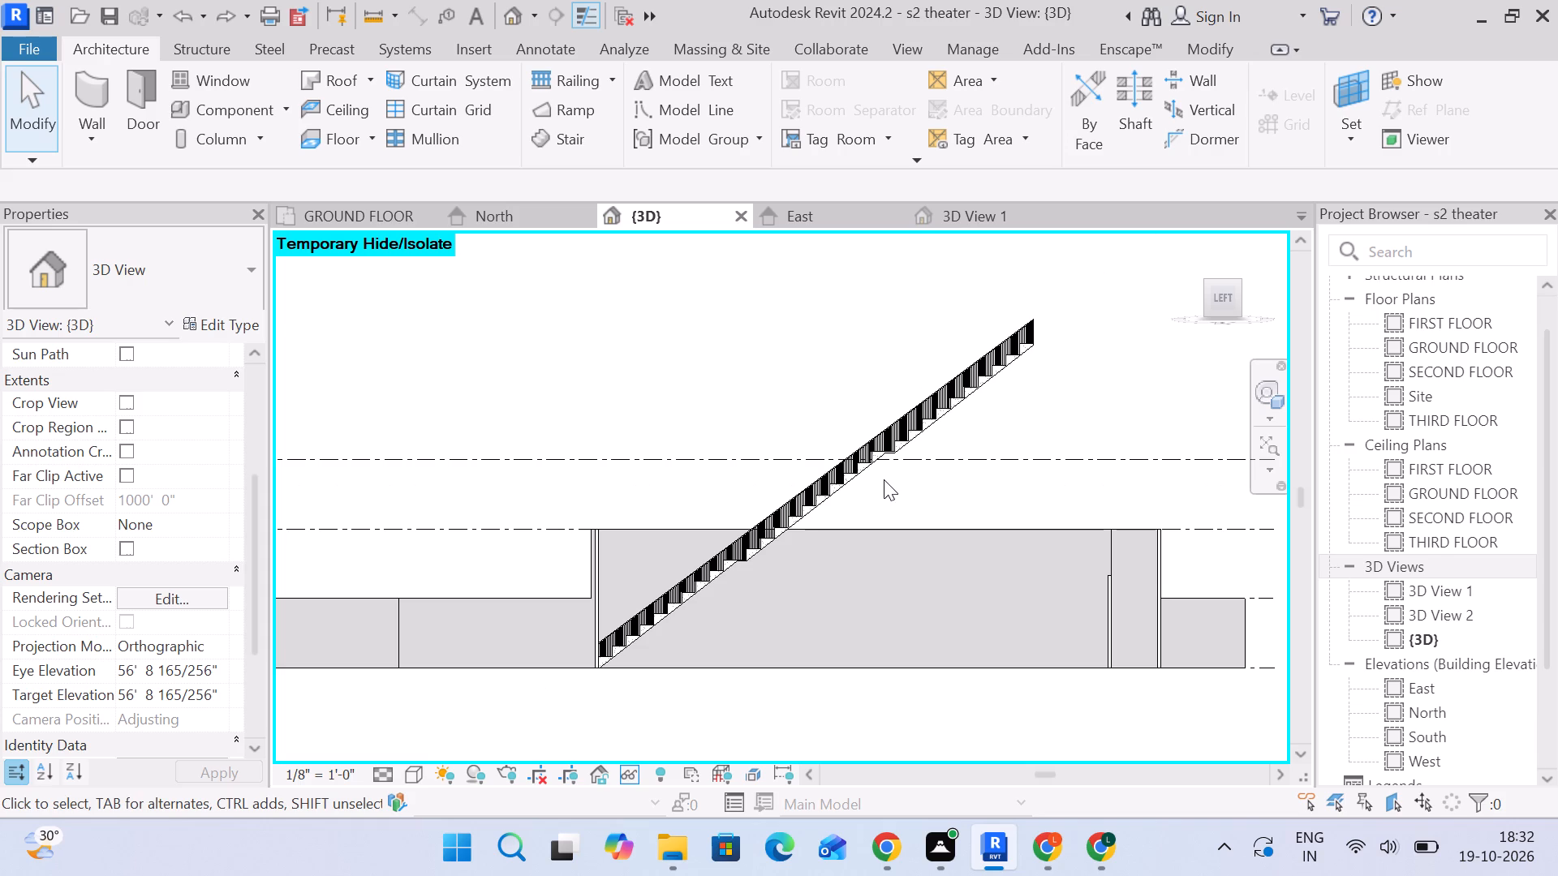
# Delete the restored rectangular handrail railing along the stair.
pyautogui.scroll(10, 897, 430)
pyautogui.click(897, 428)
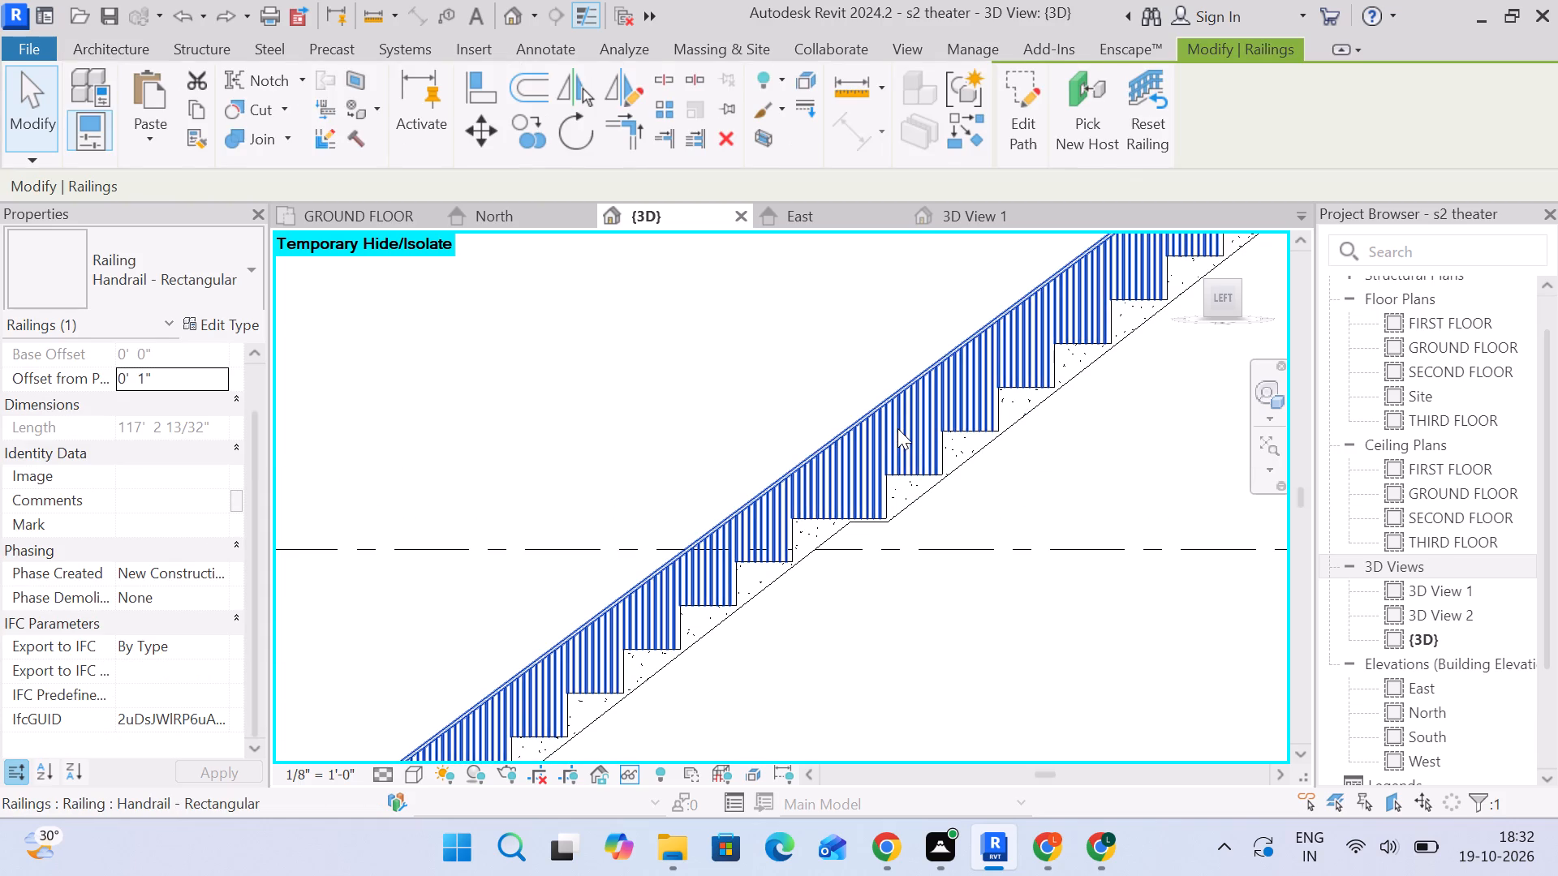
pyautogui.press('Delete')
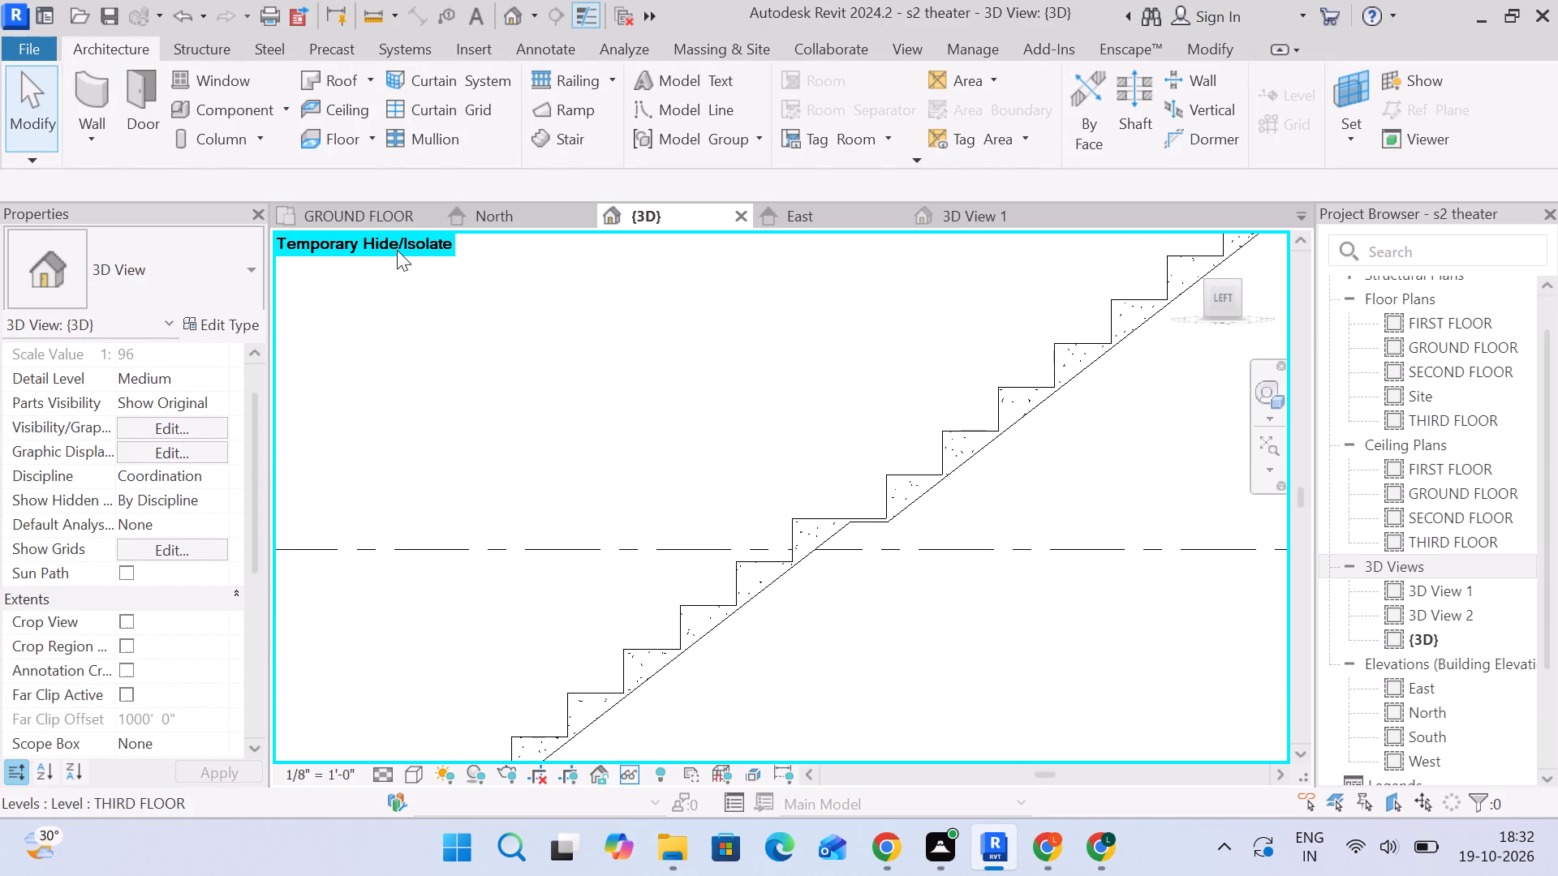
# Select the monolithic stair and examine its profile along with its constraint and dimension properties.
pyautogui.click(666, 639)
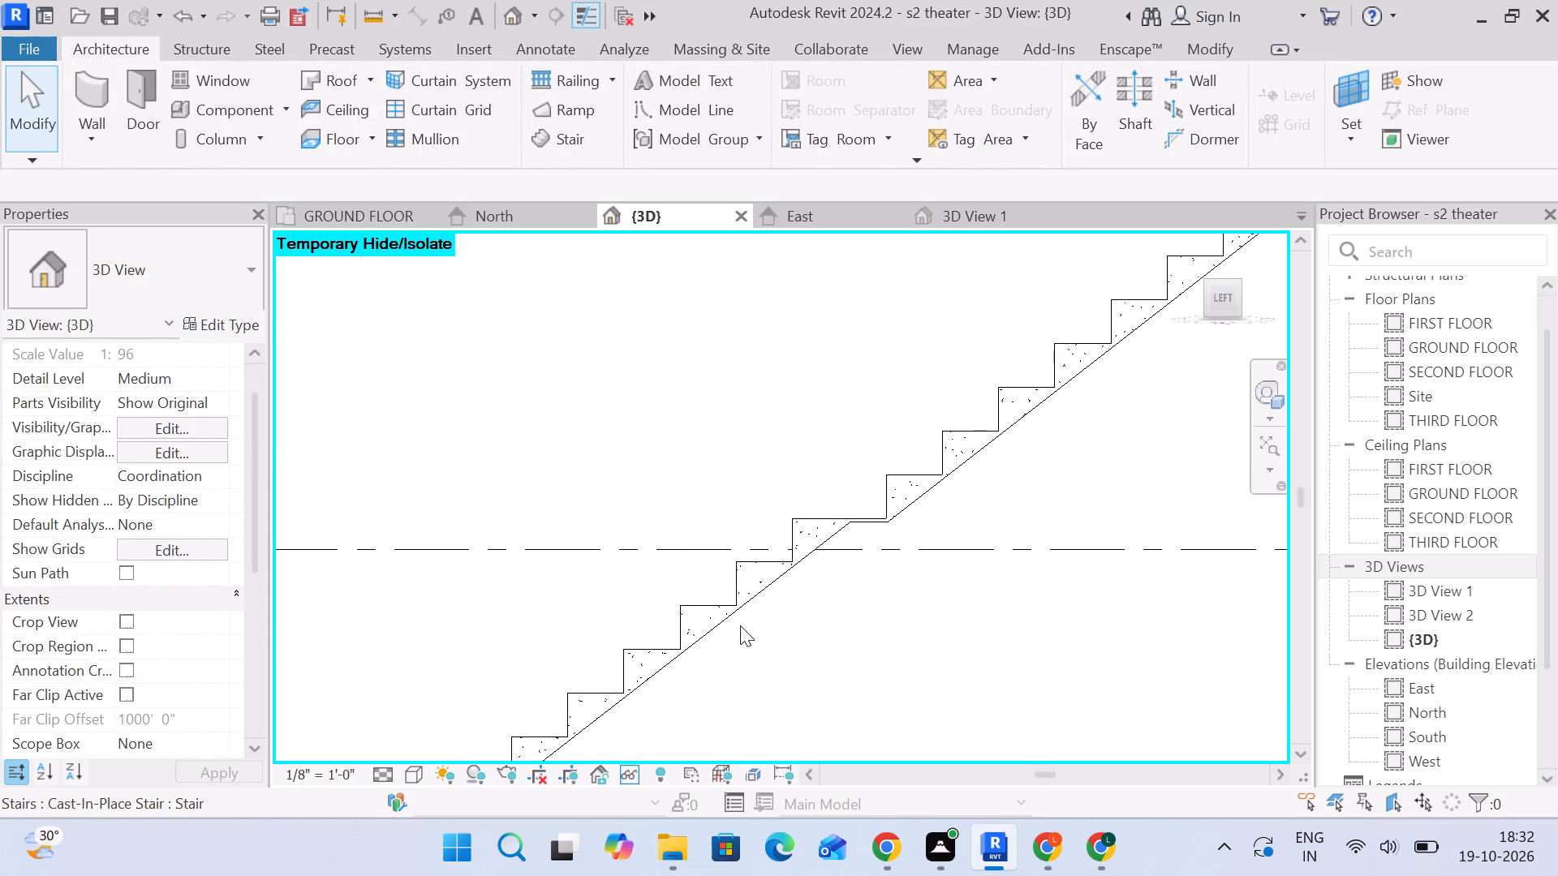
pyautogui.click(740, 625)
pyautogui.click(736, 604)
pyautogui.scroll(-7, 763, 591)
pyautogui.moveTo(803, 590); pyautogui.dragTo(785, 438, button='middle')
pyautogui.scroll(1, 785, 437)
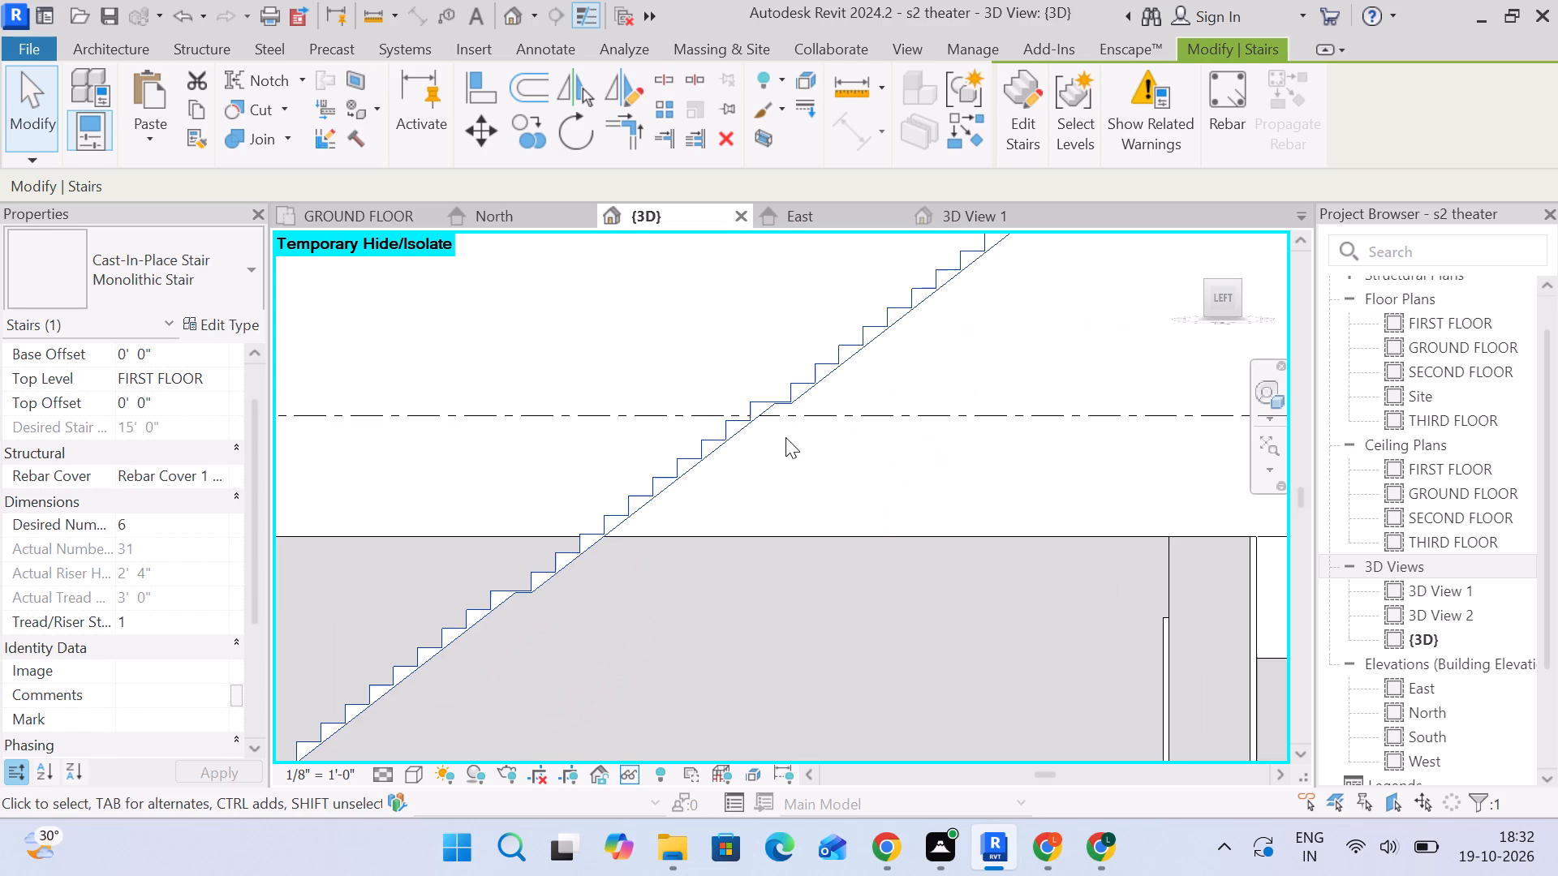
pyautogui.scroll(-3, 785, 437)
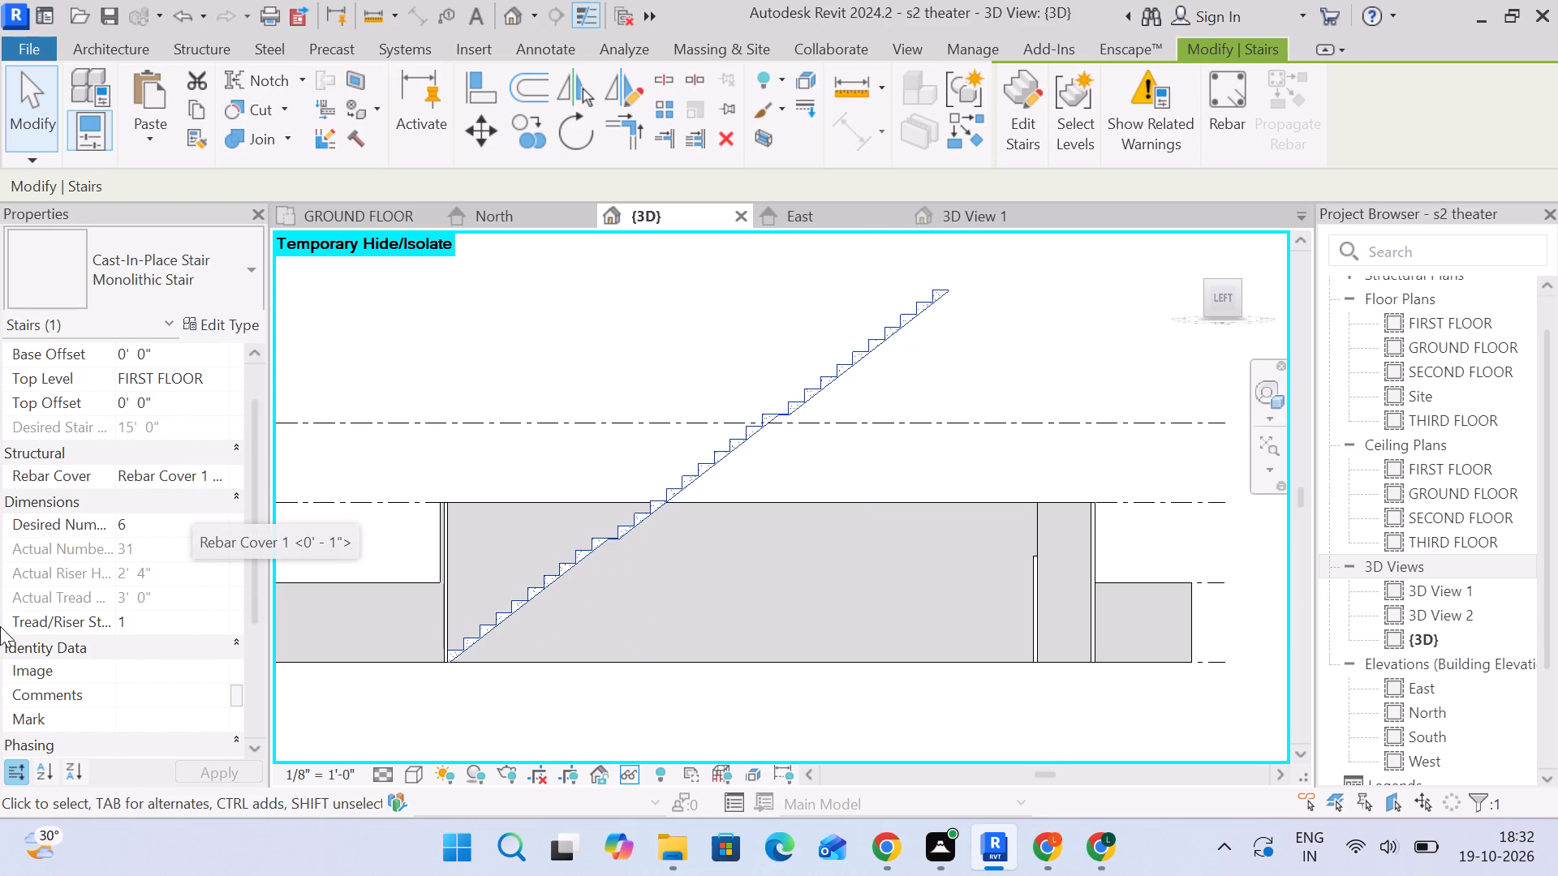
pyautogui.scroll(-5, 27, 633)
pyautogui.scroll(5, 13, 636)
# Review the Monolithic Stair type's calculation rules, construction and support parameters, and close them without changes.
pyautogui.click(209, 337)
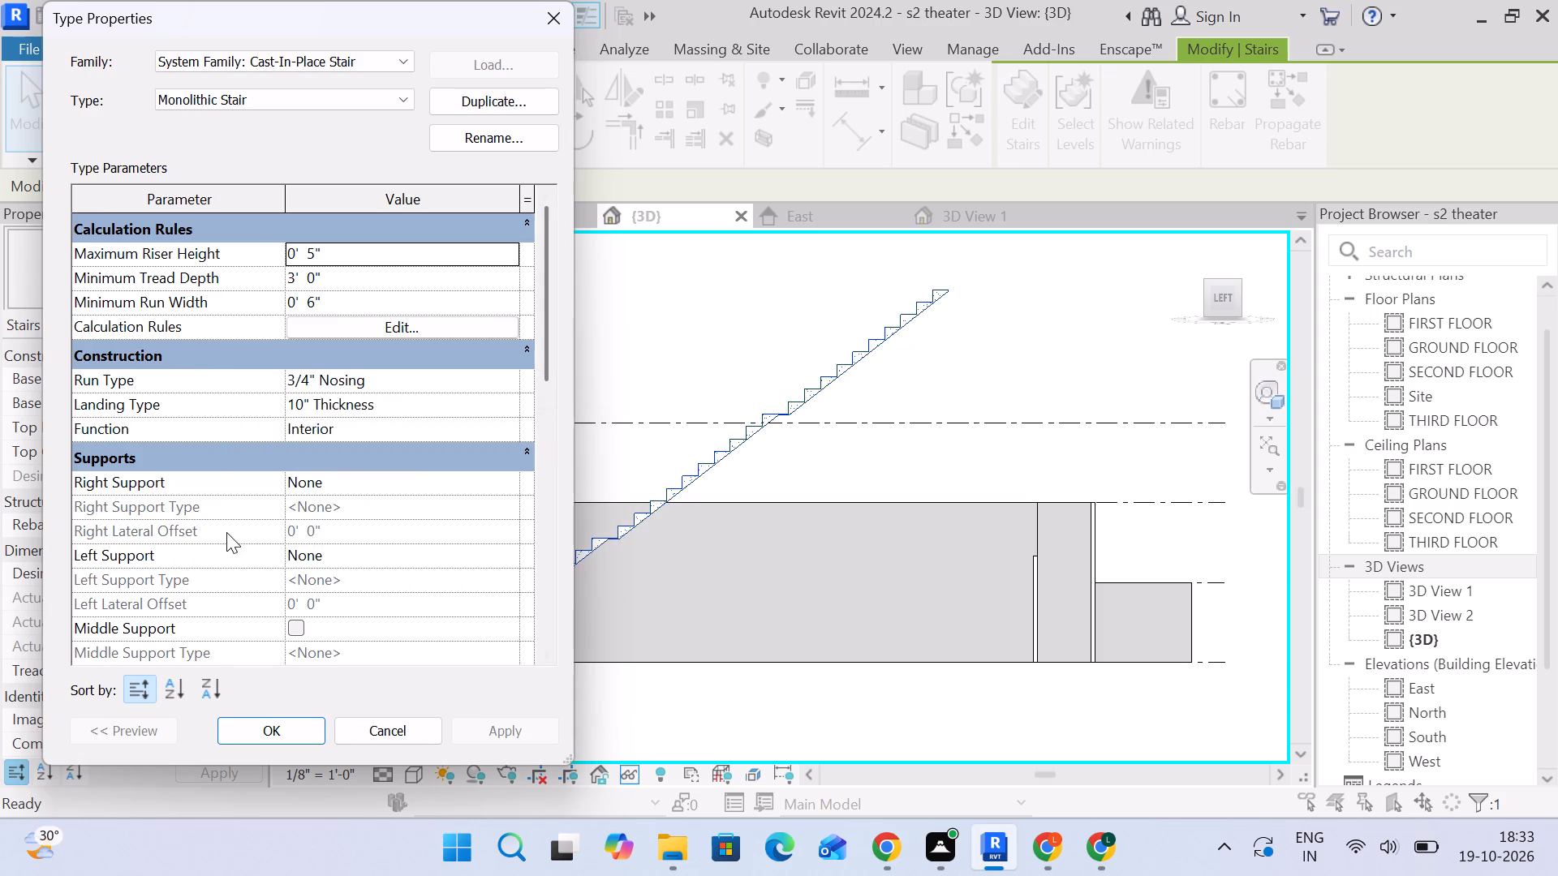
pyautogui.scroll(-3, 336, 507)
pyautogui.scroll(6, 337, 506)
pyautogui.scroll(-3, 224, 588)
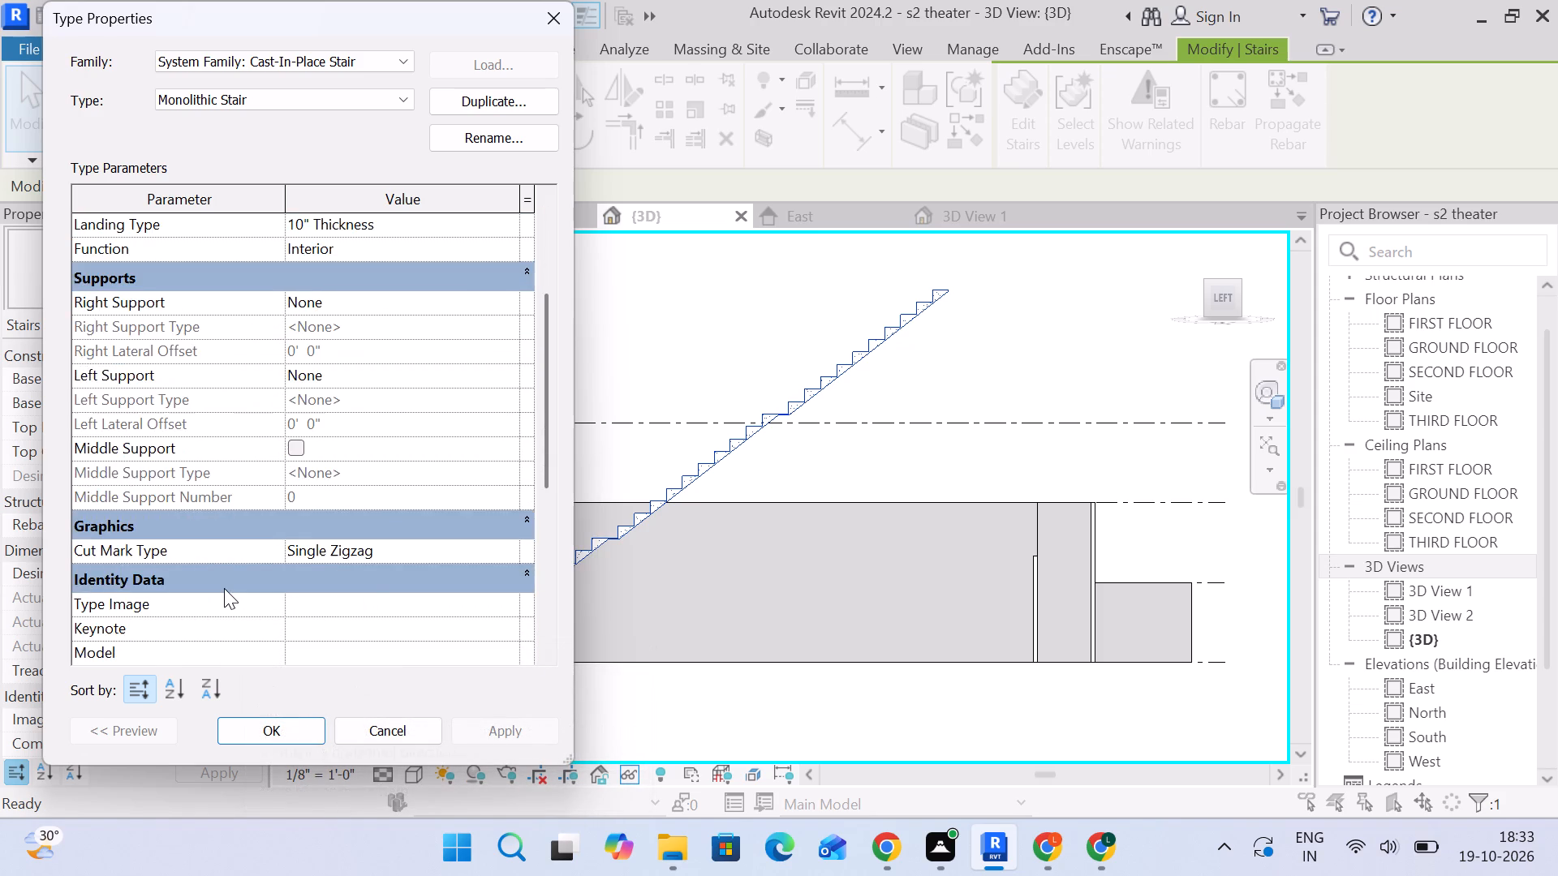
pyautogui.scroll(11, 224, 588)
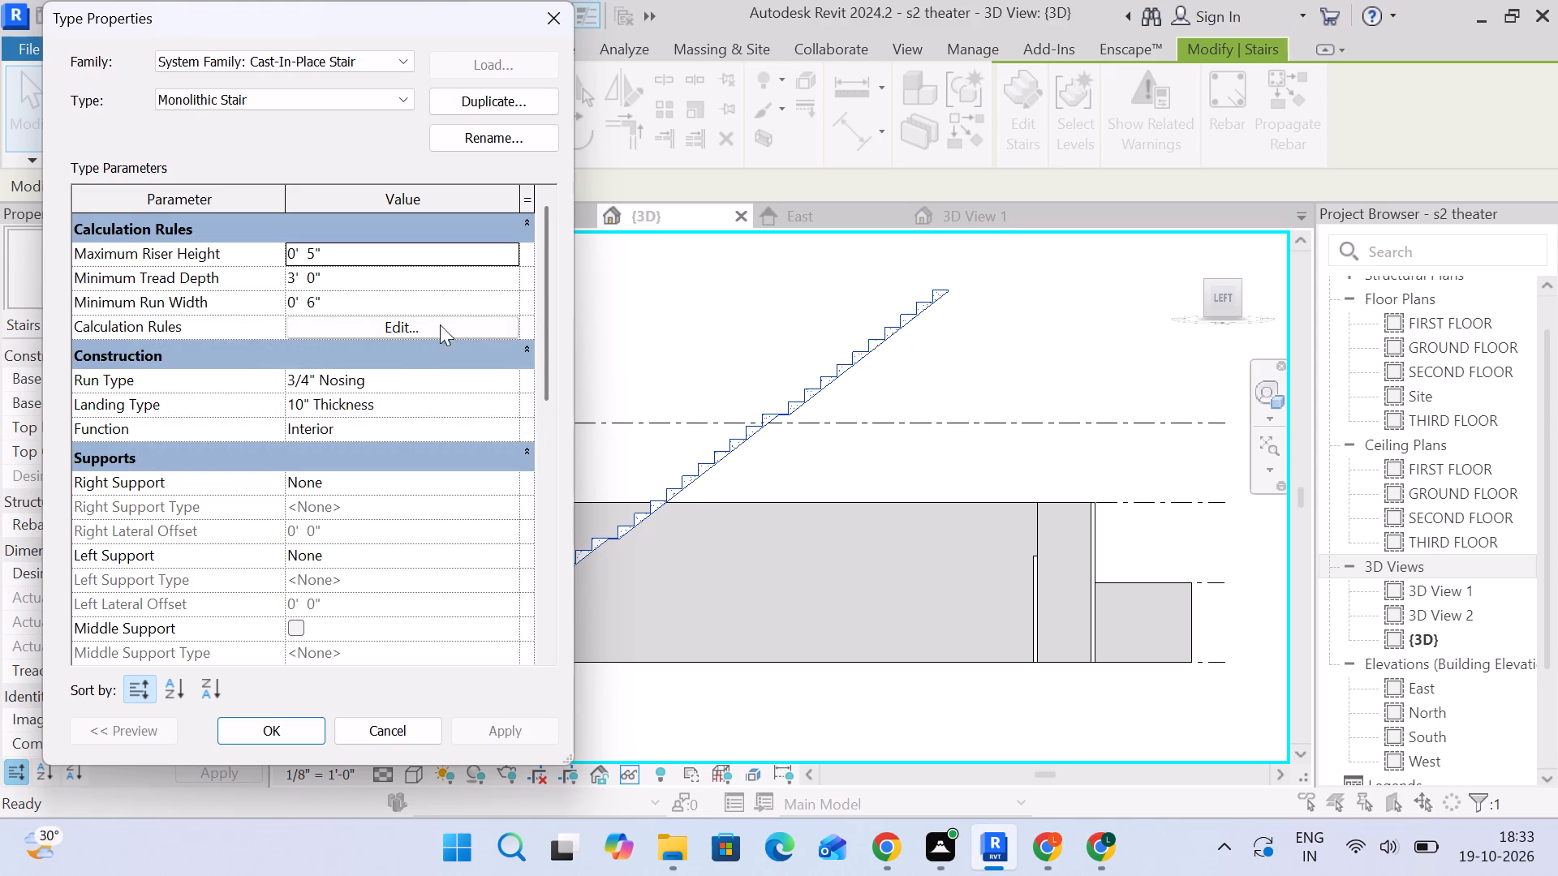
pyautogui.click(558, 19)
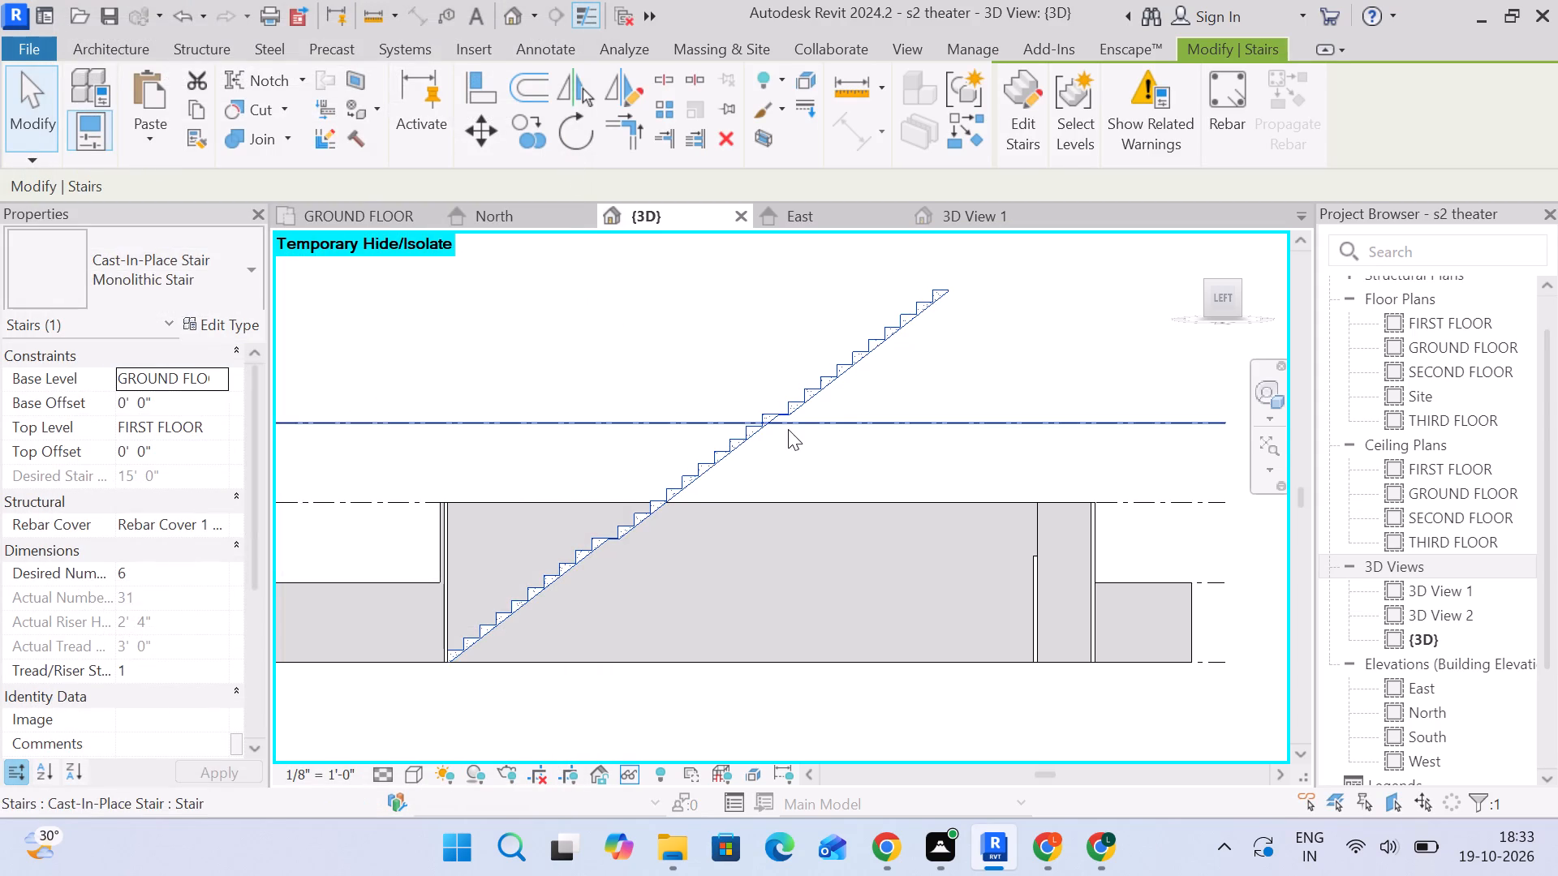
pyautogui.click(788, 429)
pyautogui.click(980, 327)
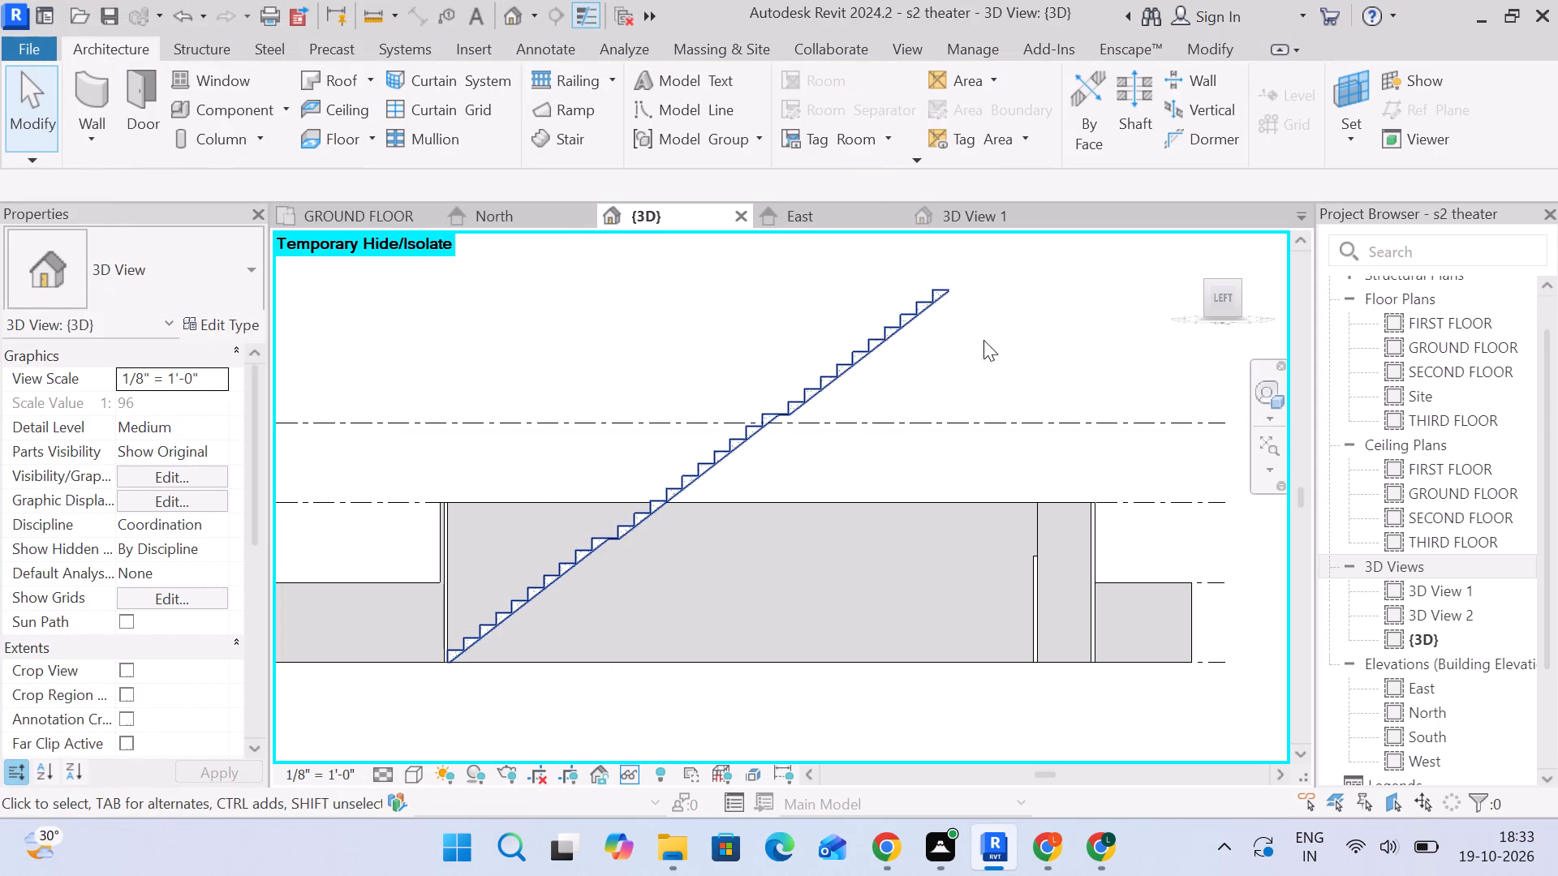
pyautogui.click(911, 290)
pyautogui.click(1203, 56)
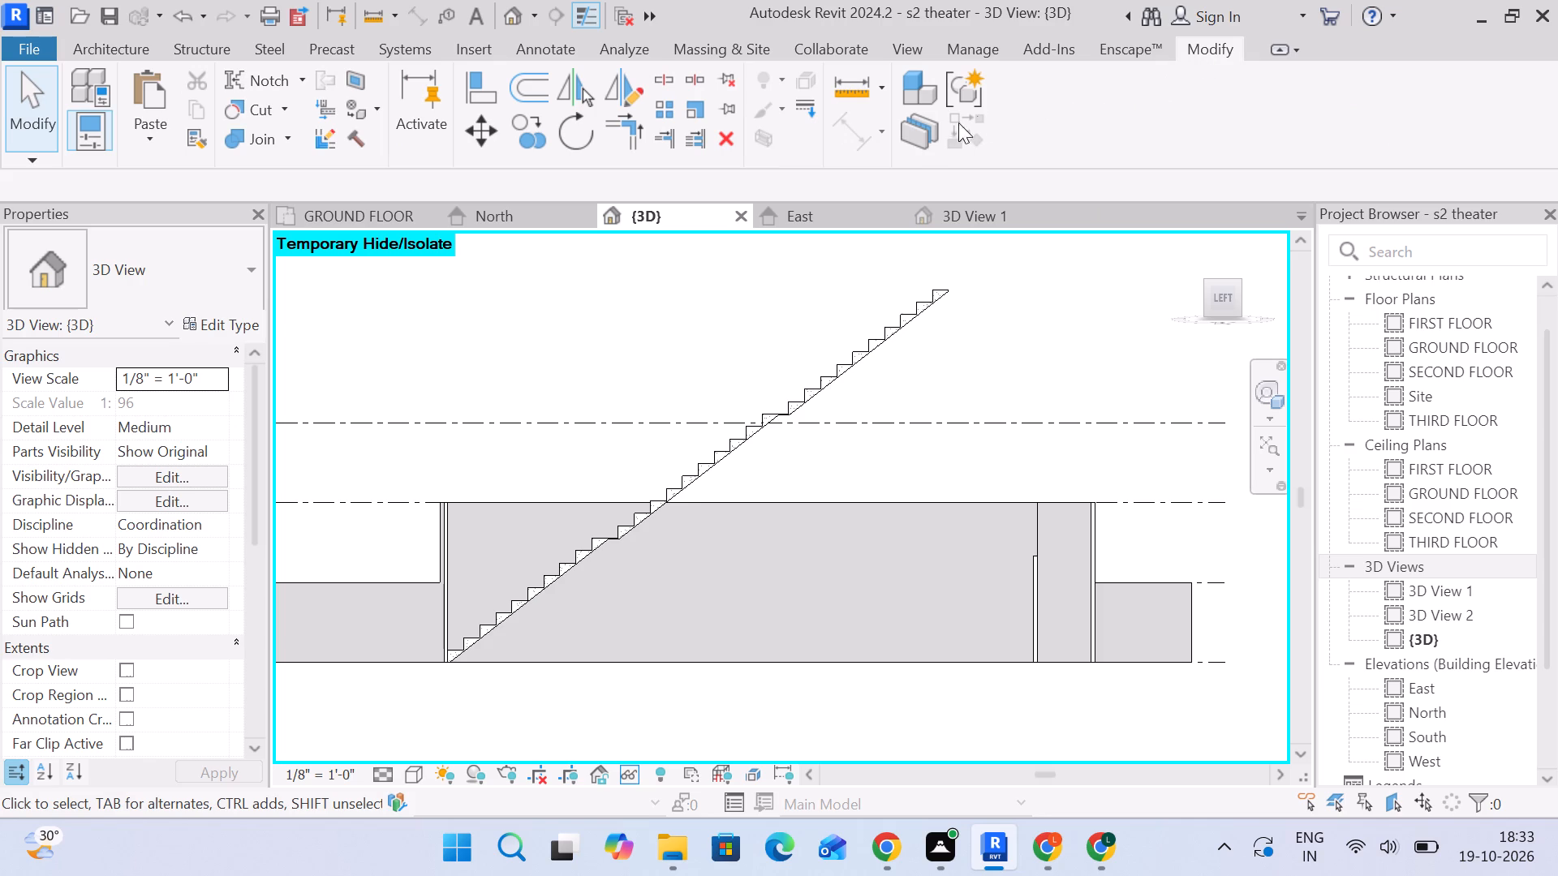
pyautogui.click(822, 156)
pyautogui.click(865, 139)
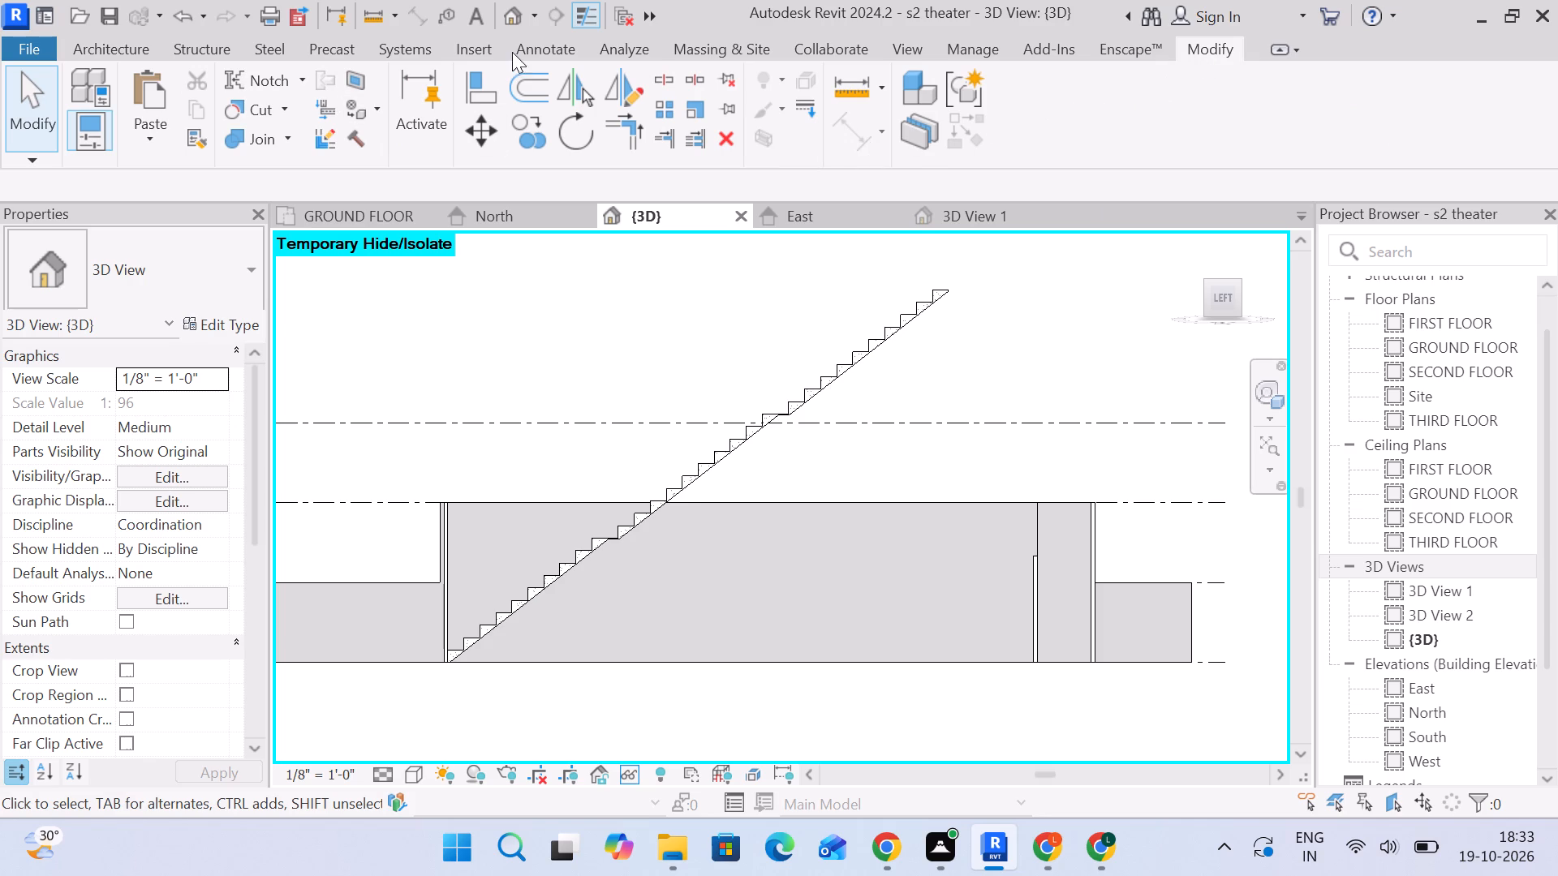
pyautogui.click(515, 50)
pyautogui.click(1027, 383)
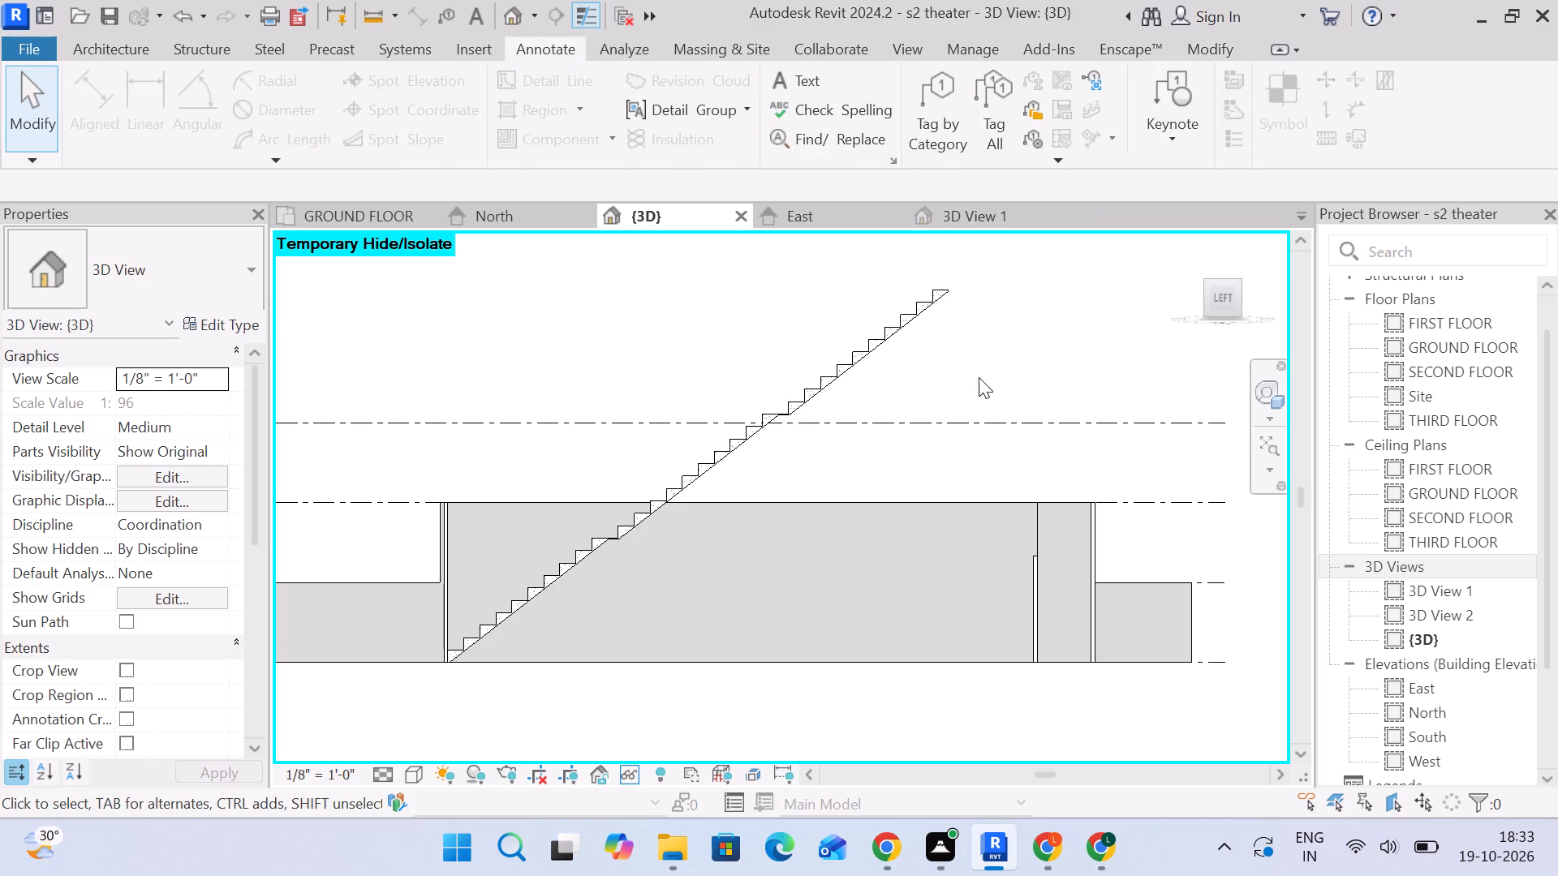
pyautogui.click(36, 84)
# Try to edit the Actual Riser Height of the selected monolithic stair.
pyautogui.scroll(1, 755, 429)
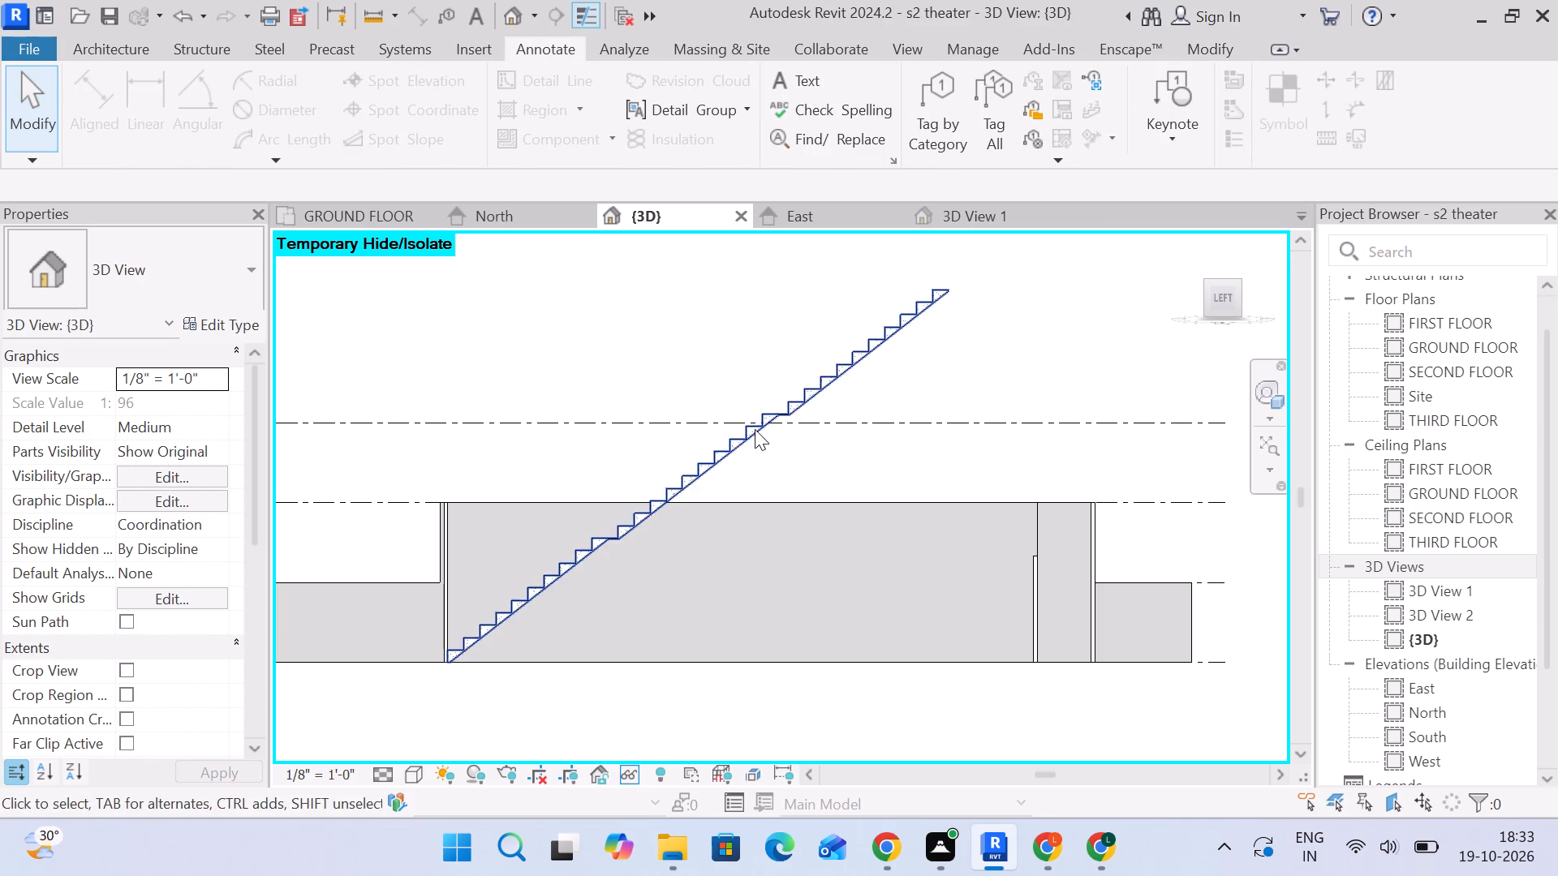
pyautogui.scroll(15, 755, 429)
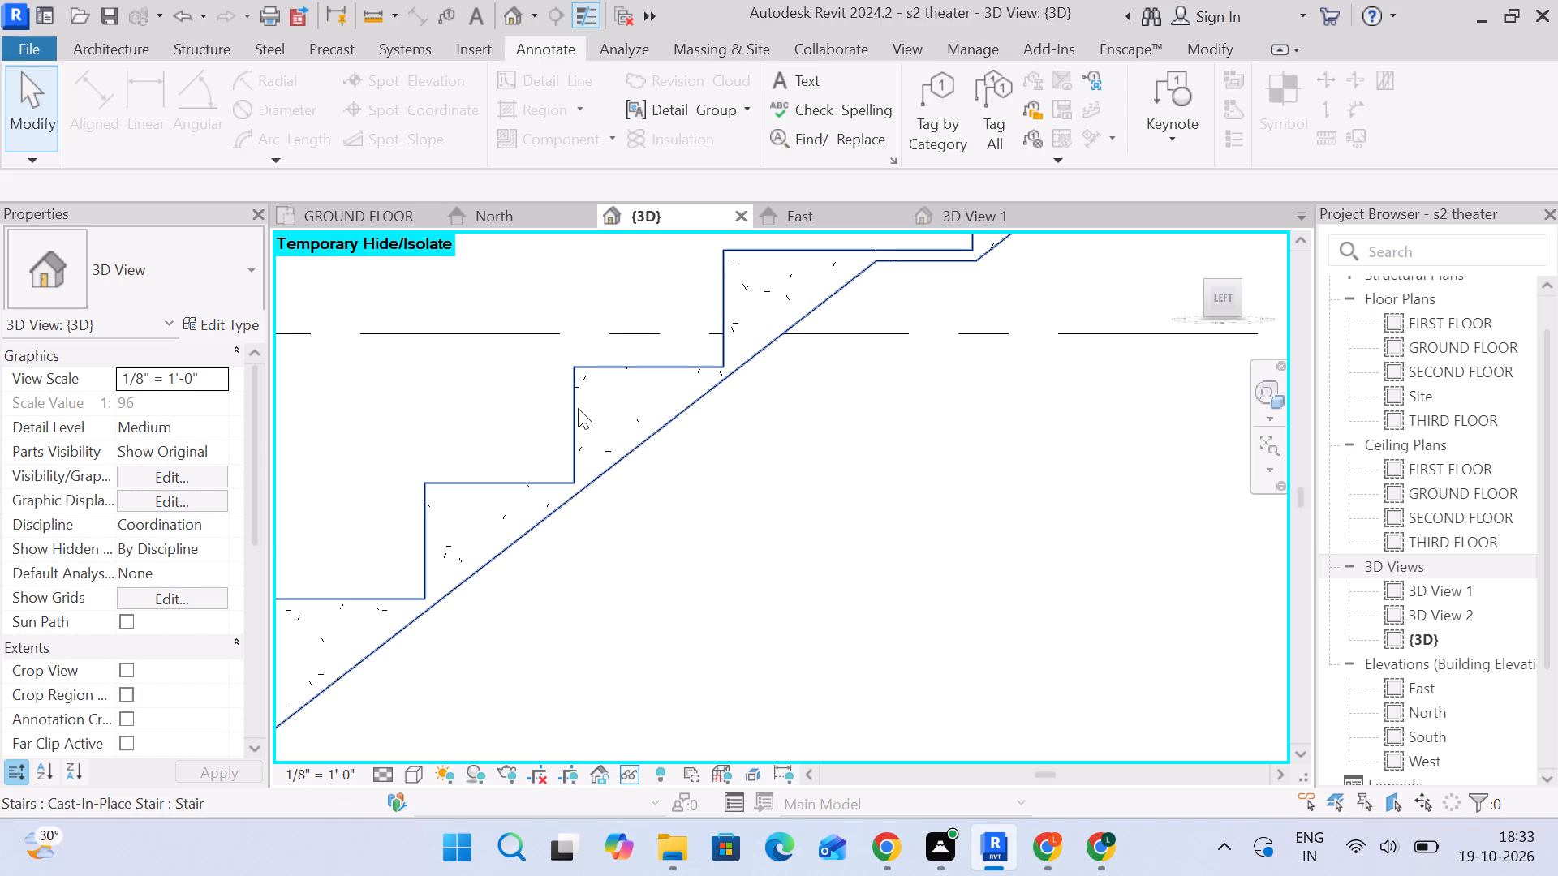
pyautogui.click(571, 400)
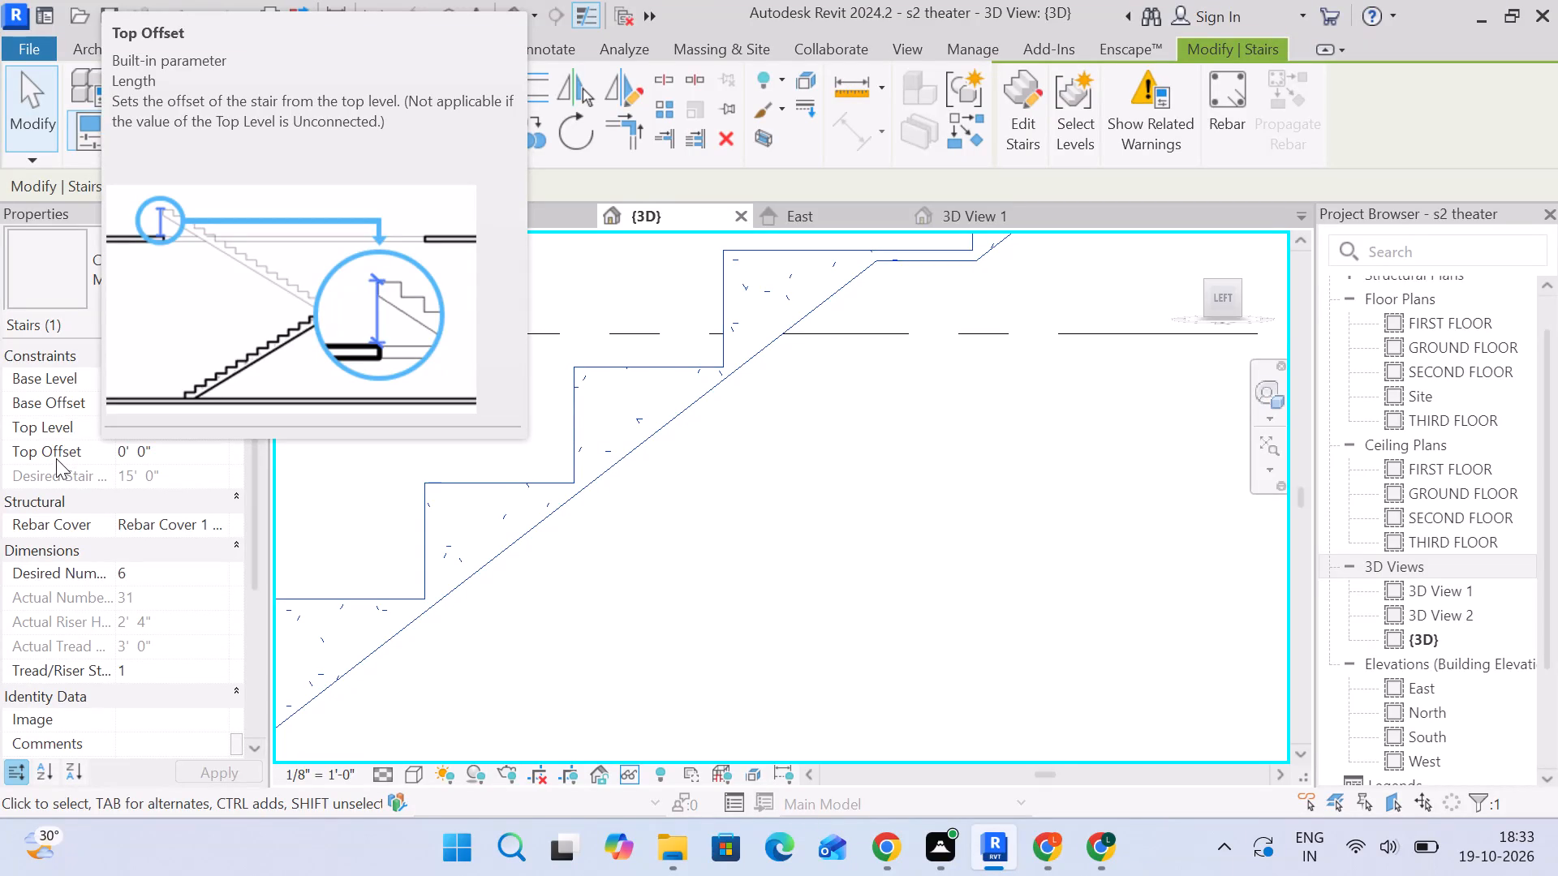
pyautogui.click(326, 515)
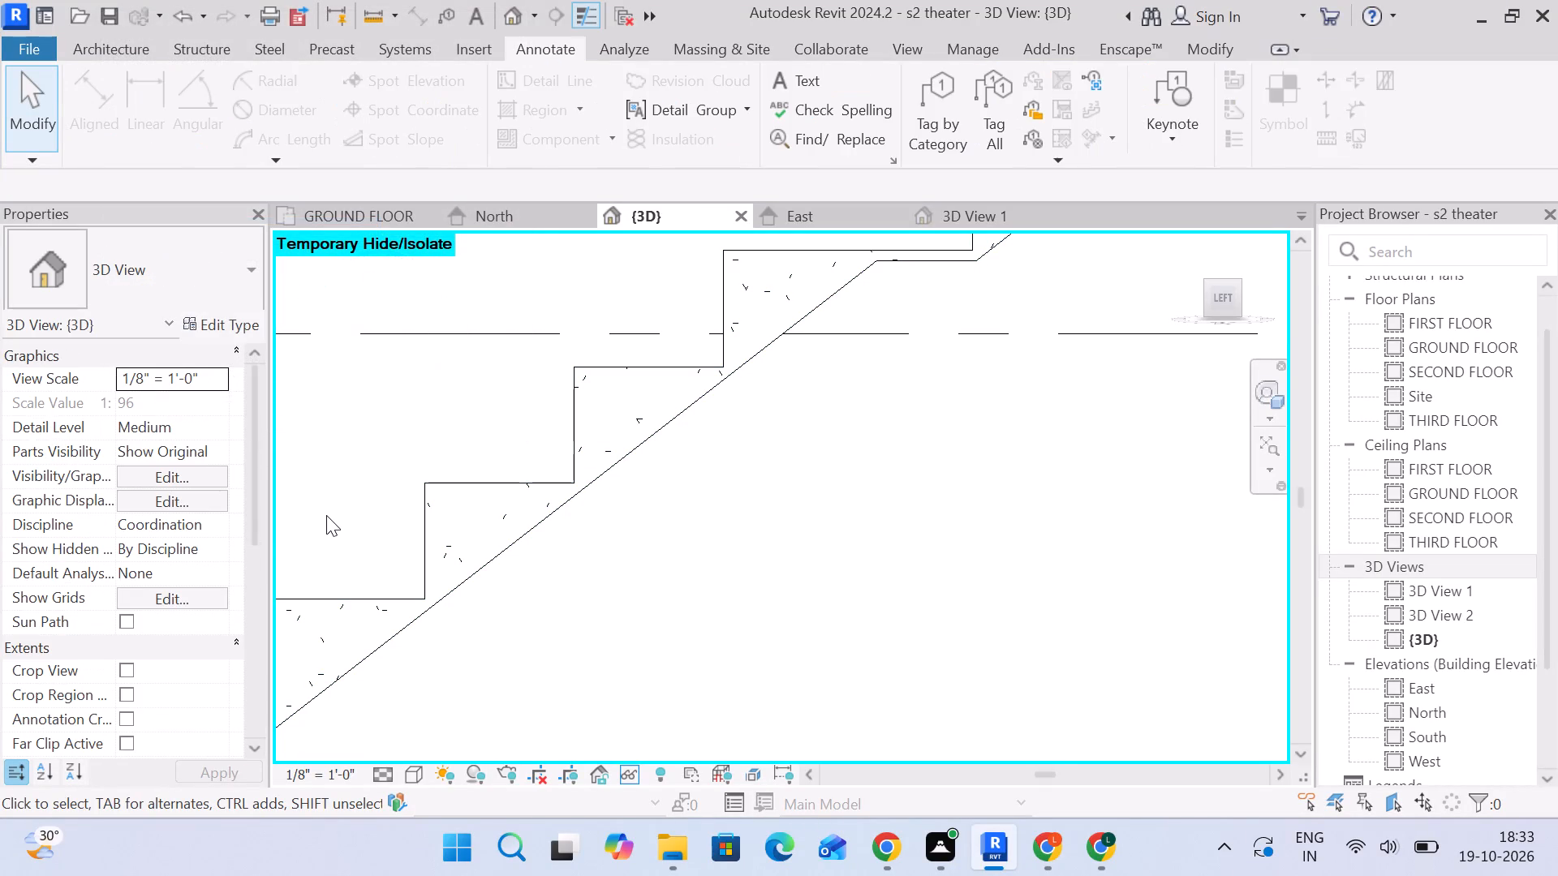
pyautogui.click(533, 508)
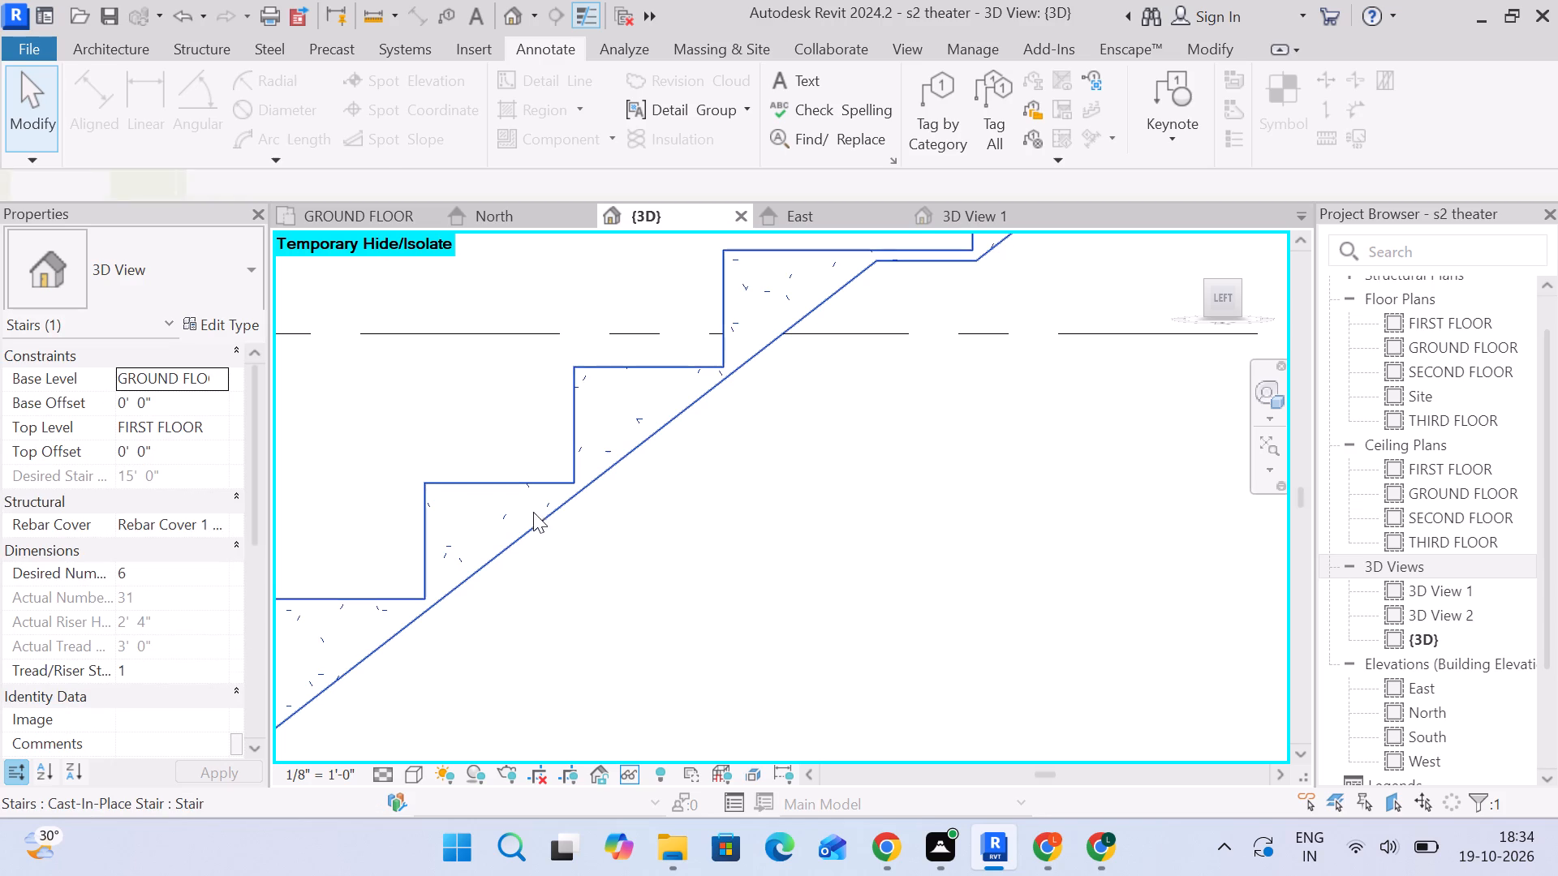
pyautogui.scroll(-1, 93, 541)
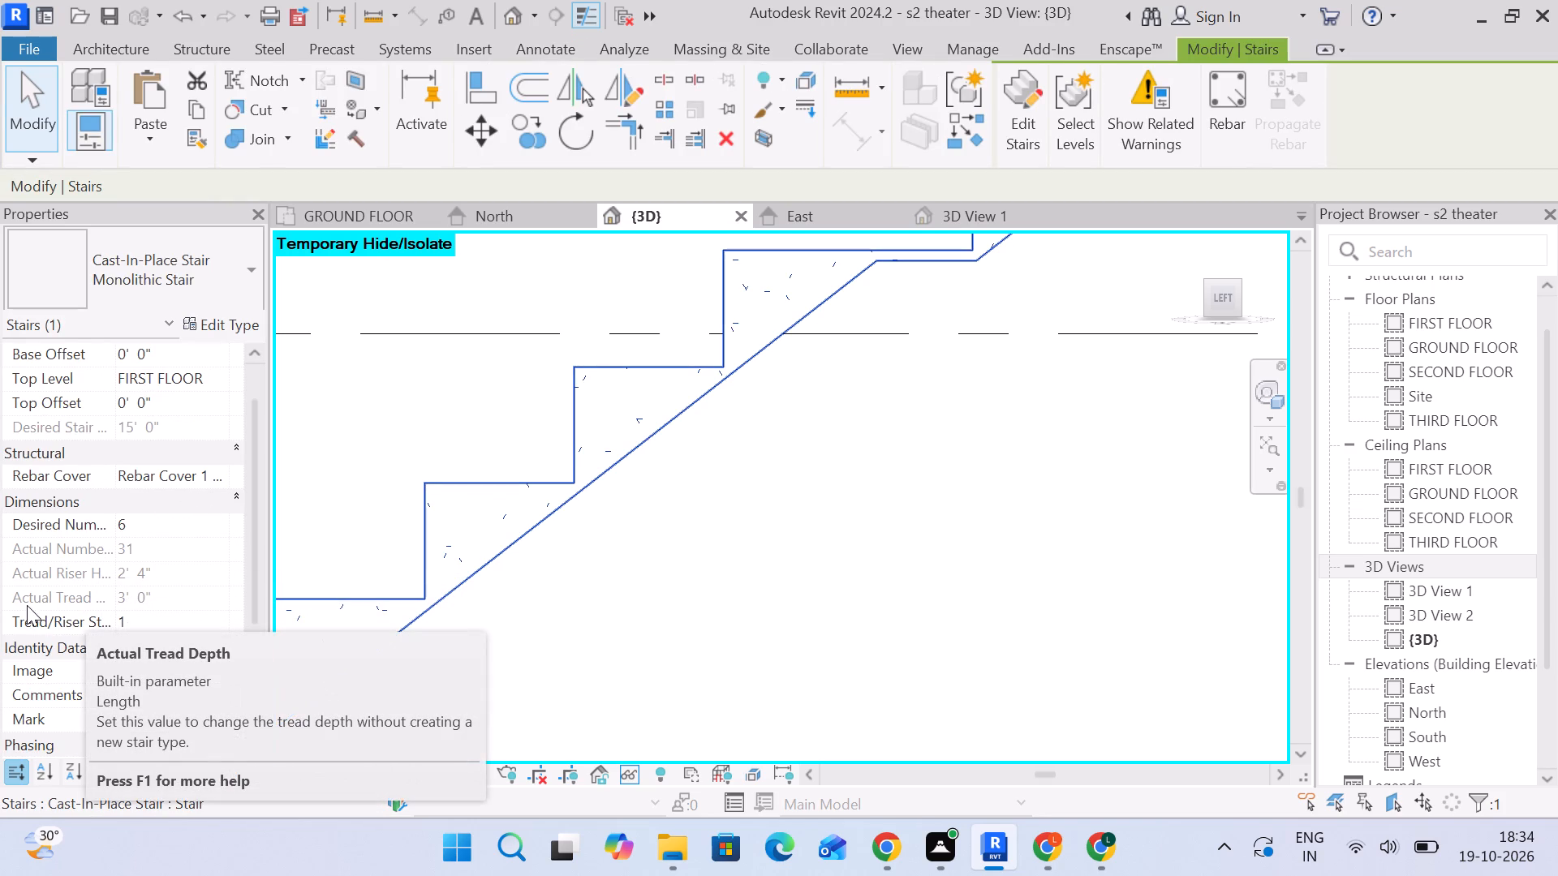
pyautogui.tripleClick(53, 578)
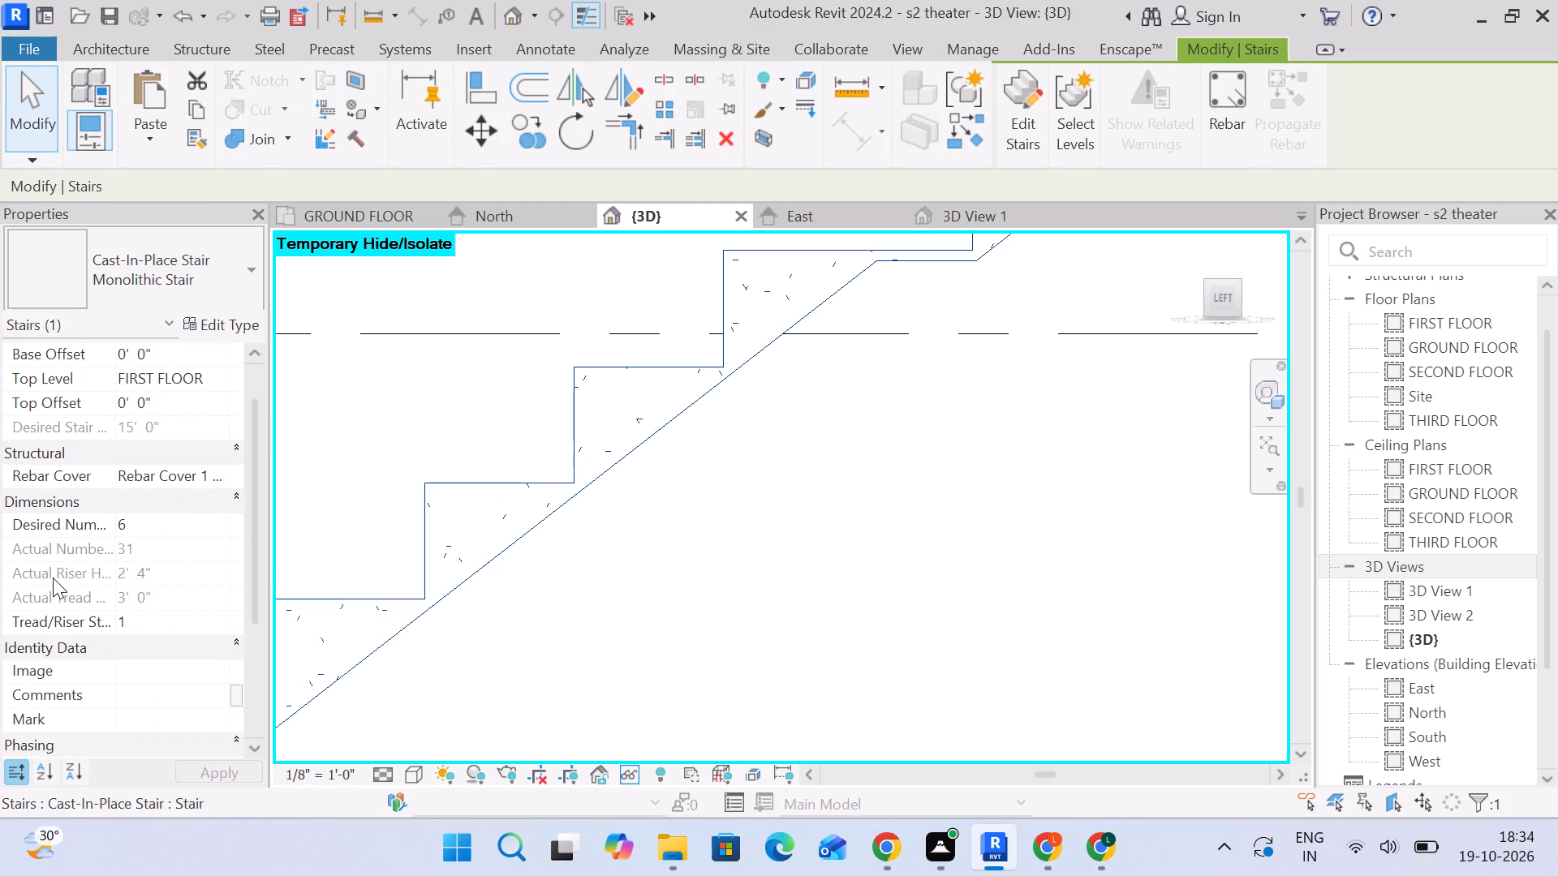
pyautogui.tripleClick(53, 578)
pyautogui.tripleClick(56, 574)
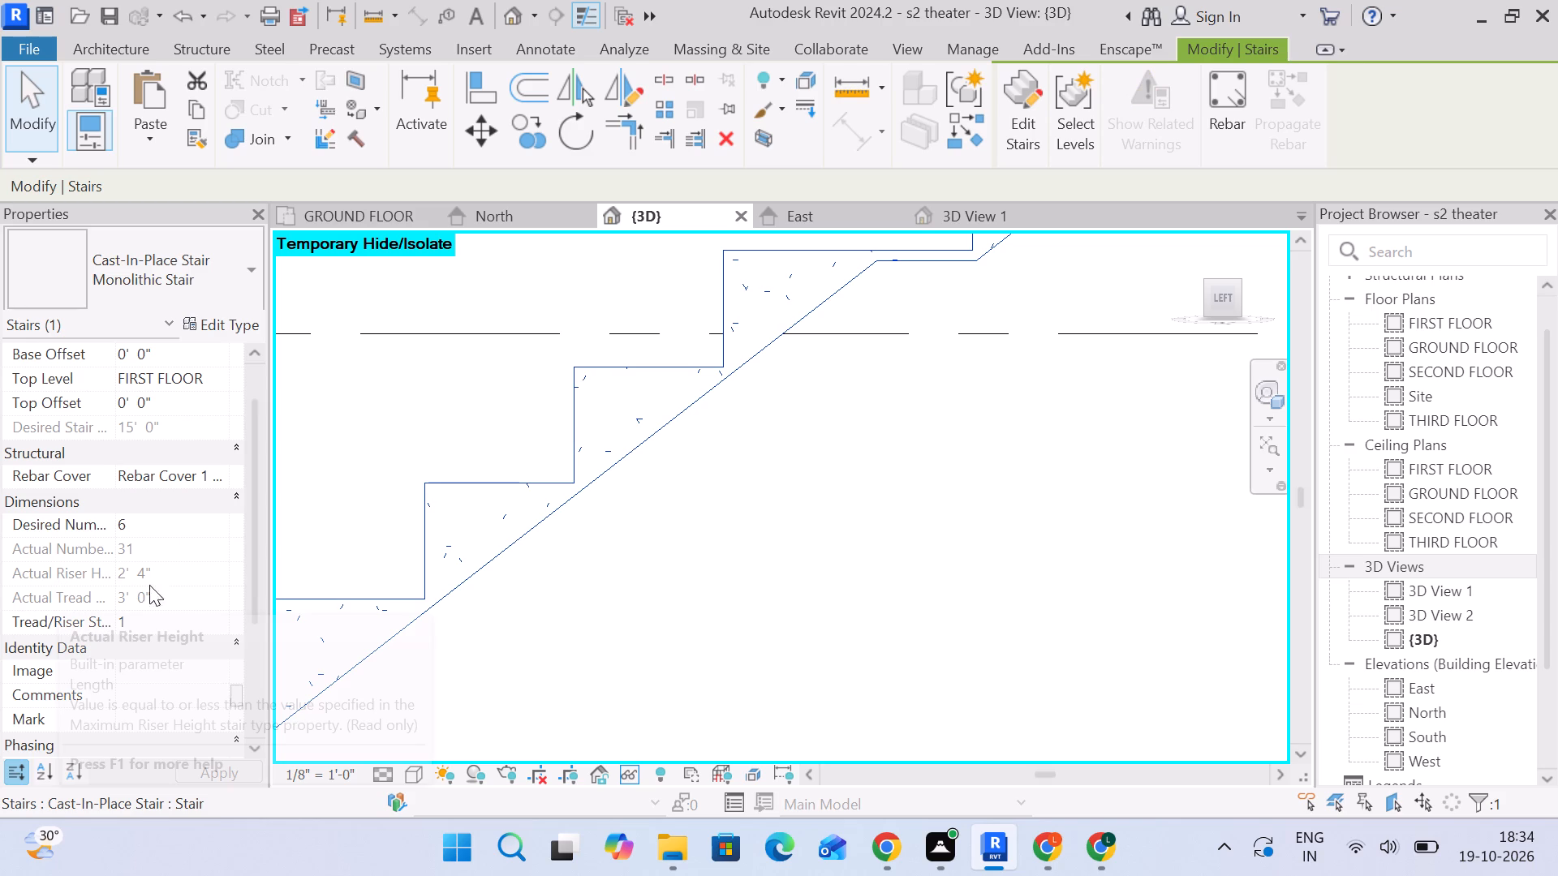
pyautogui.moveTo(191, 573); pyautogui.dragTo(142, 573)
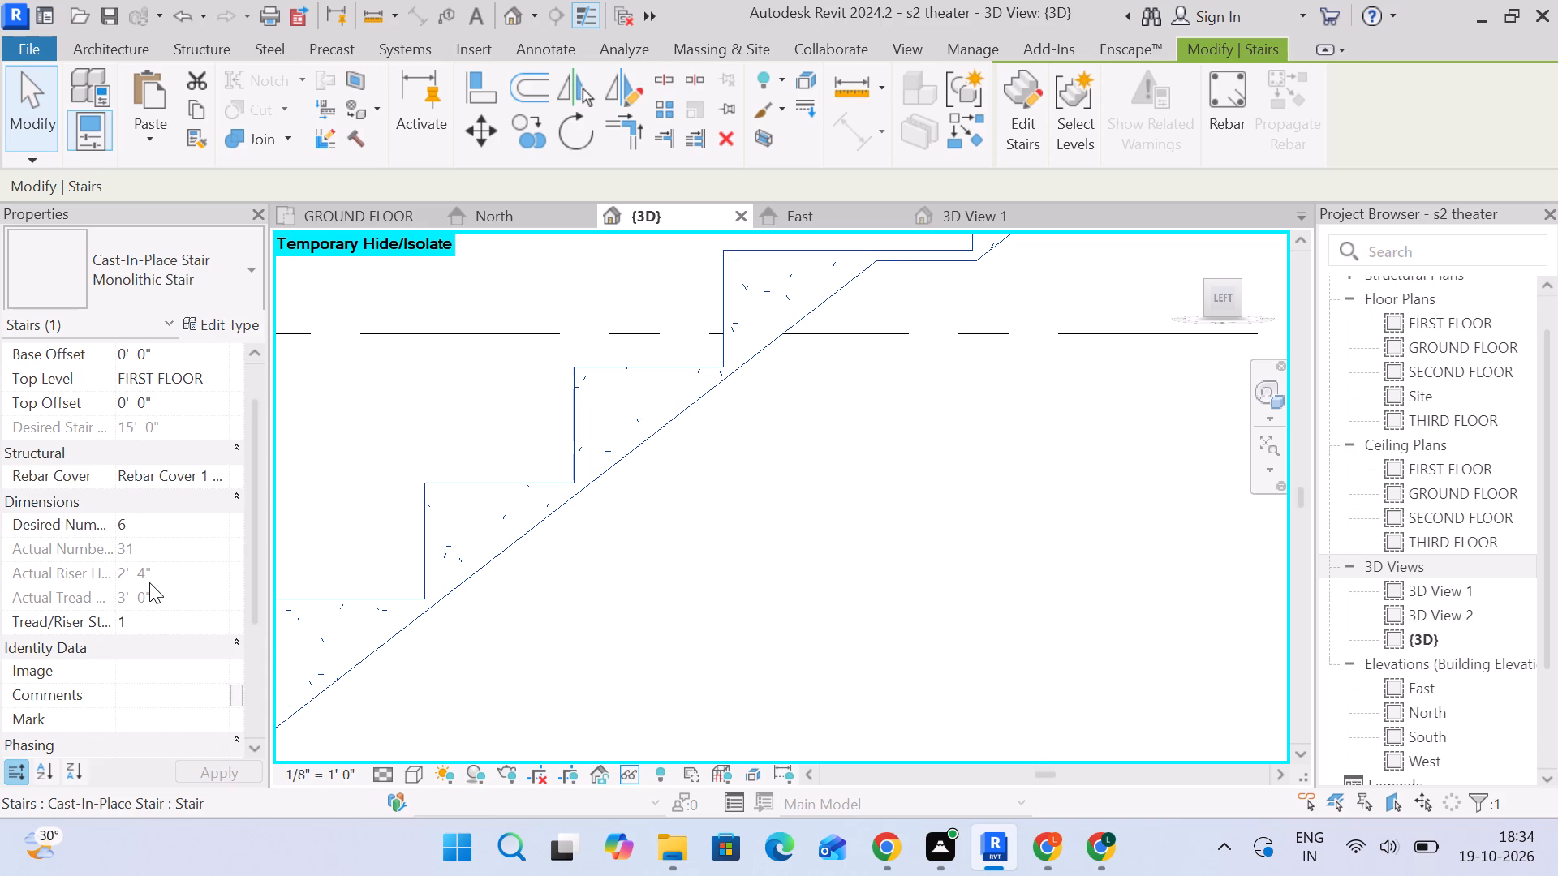
# Set the Monolithic Stair type's Minimum Run Width to 2' 0" and apply it.
pyautogui.scroll(4, 164, 567)
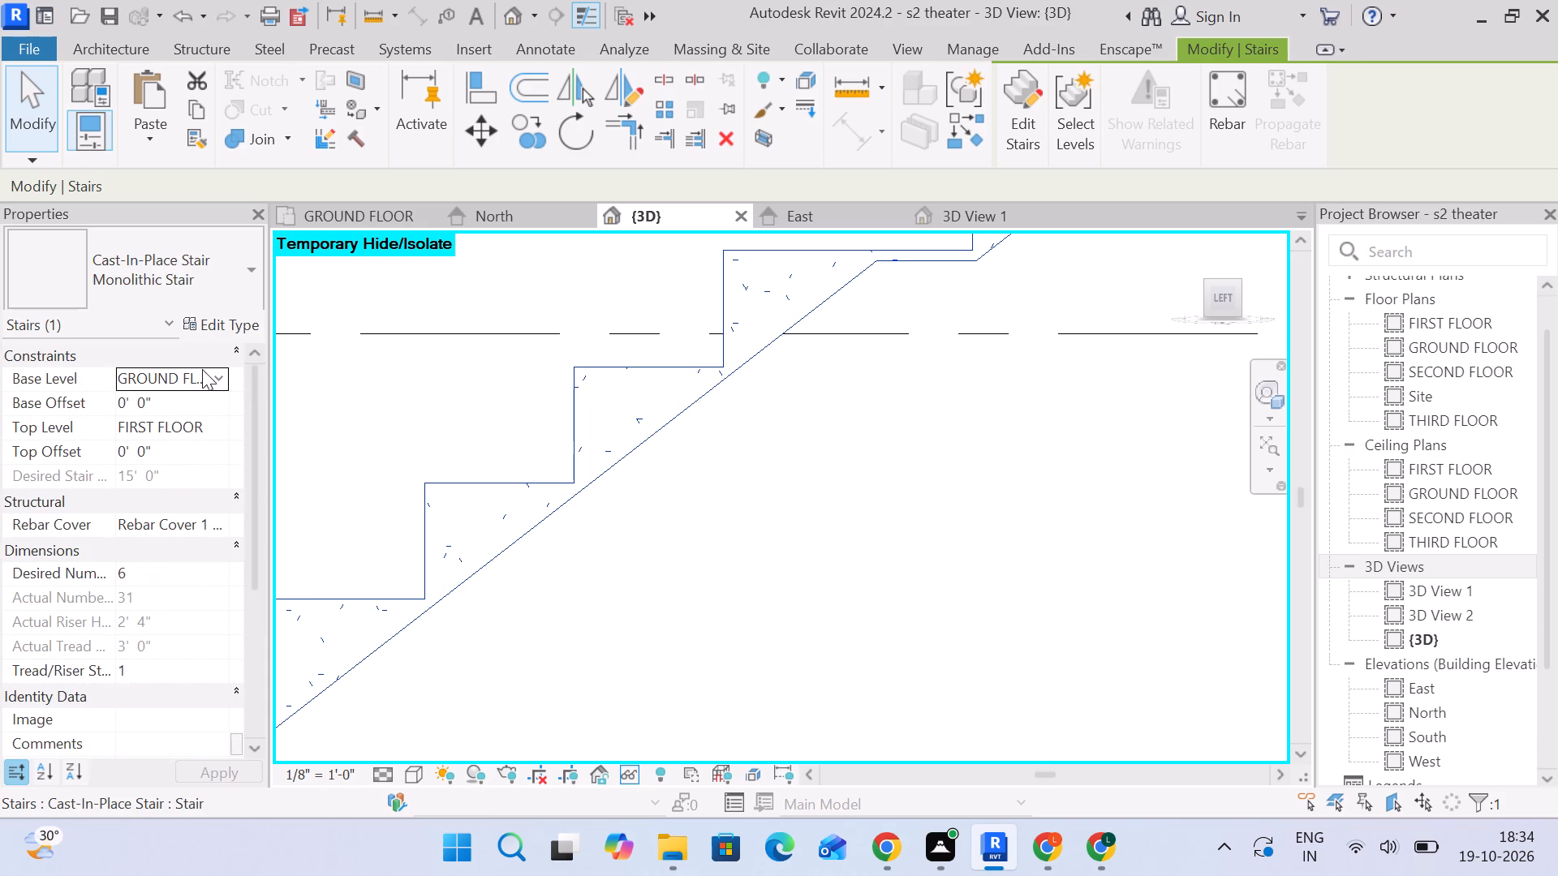
pyautogui.click(222, 323)
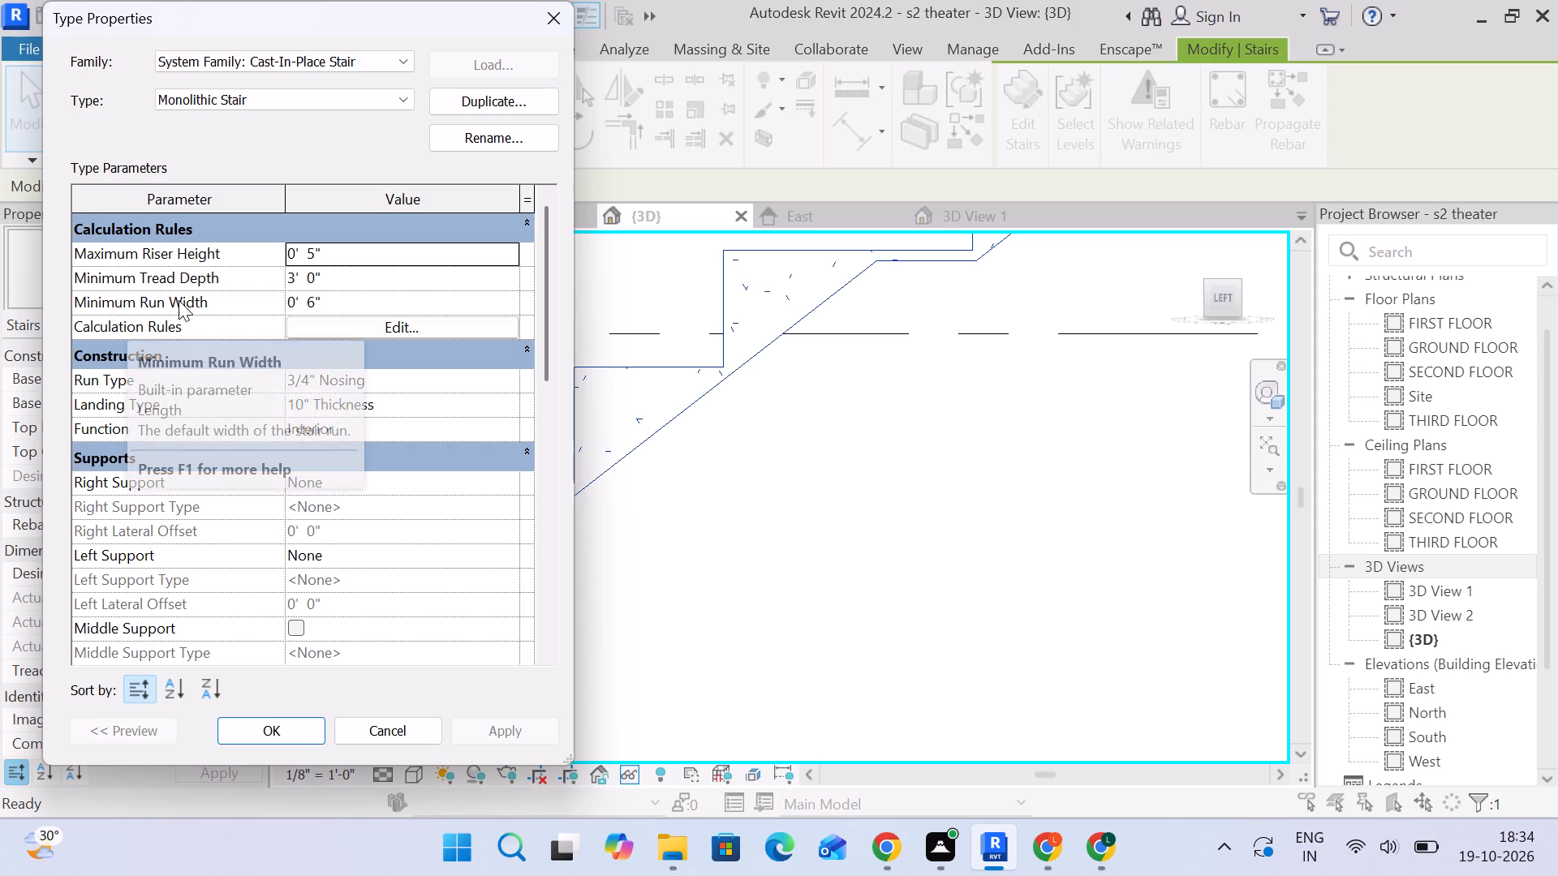
pyautogui.click(332, 303)
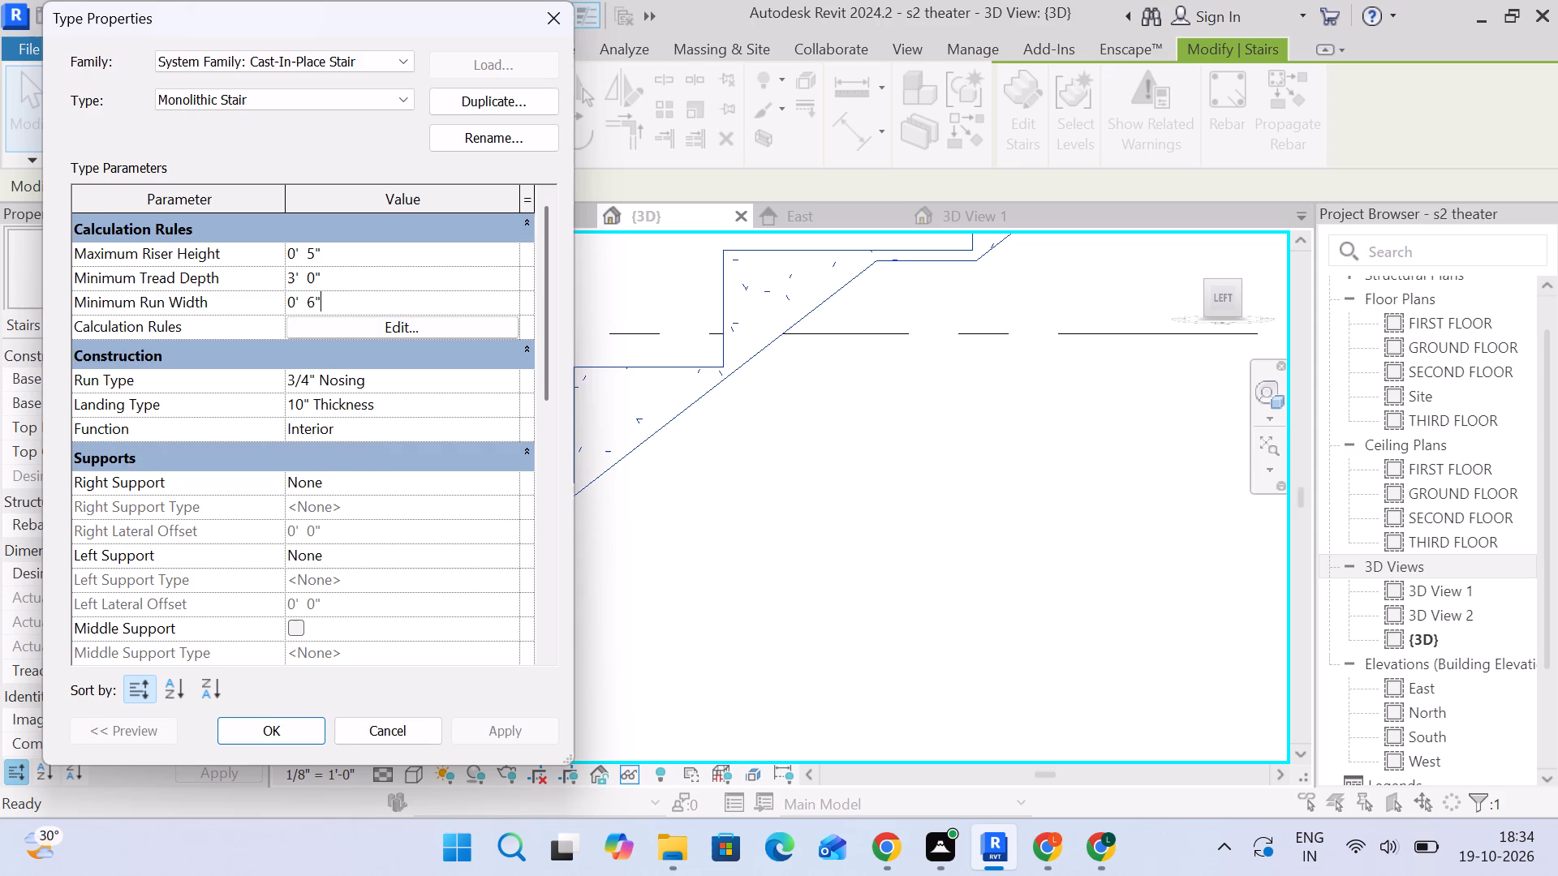
pyautogui.moveTo(255, 307); pyautogui.dragTo(157, 315)
pyautogui.click(342, 297)
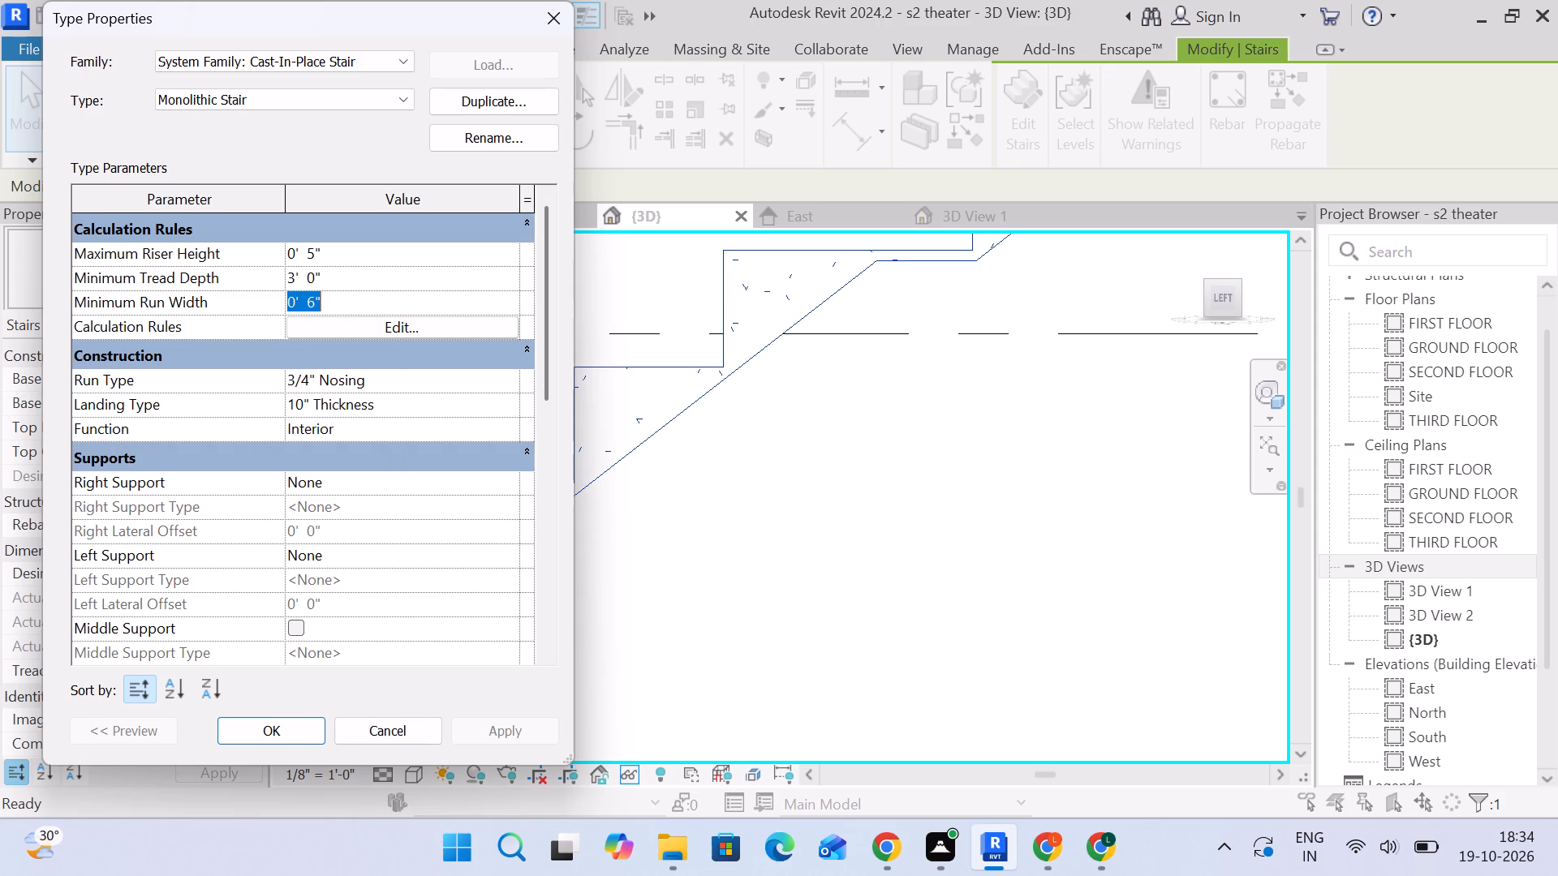
pyautogui.press('2')
pyautogui.press('Return')
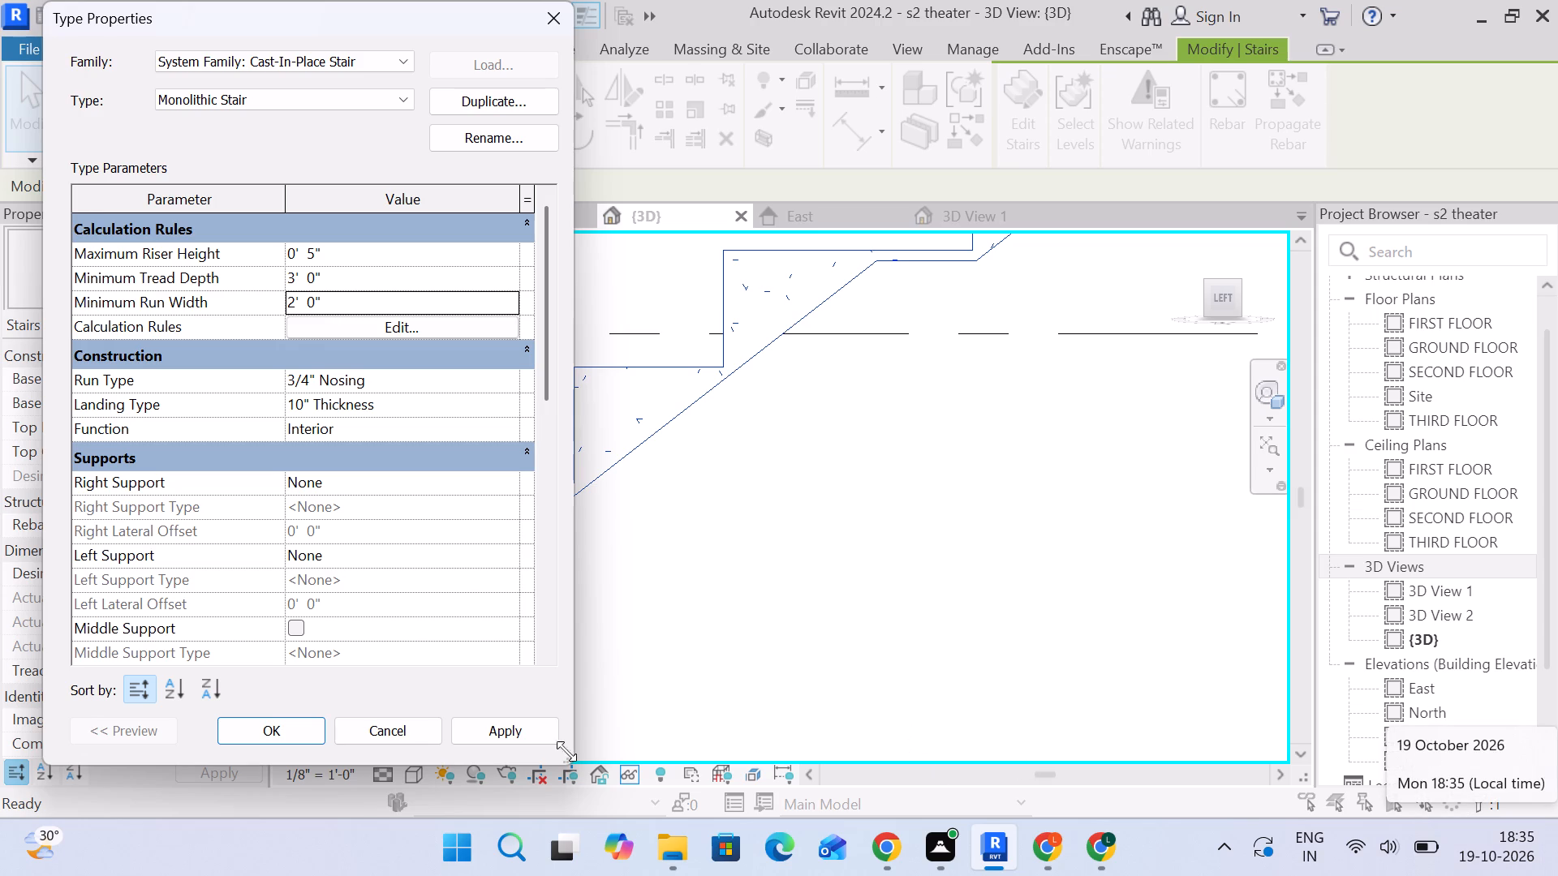
pyautogui.moveTo(562, 735); pyautogui.dragTo(551, 734)
pyautogui.click(490, 731)
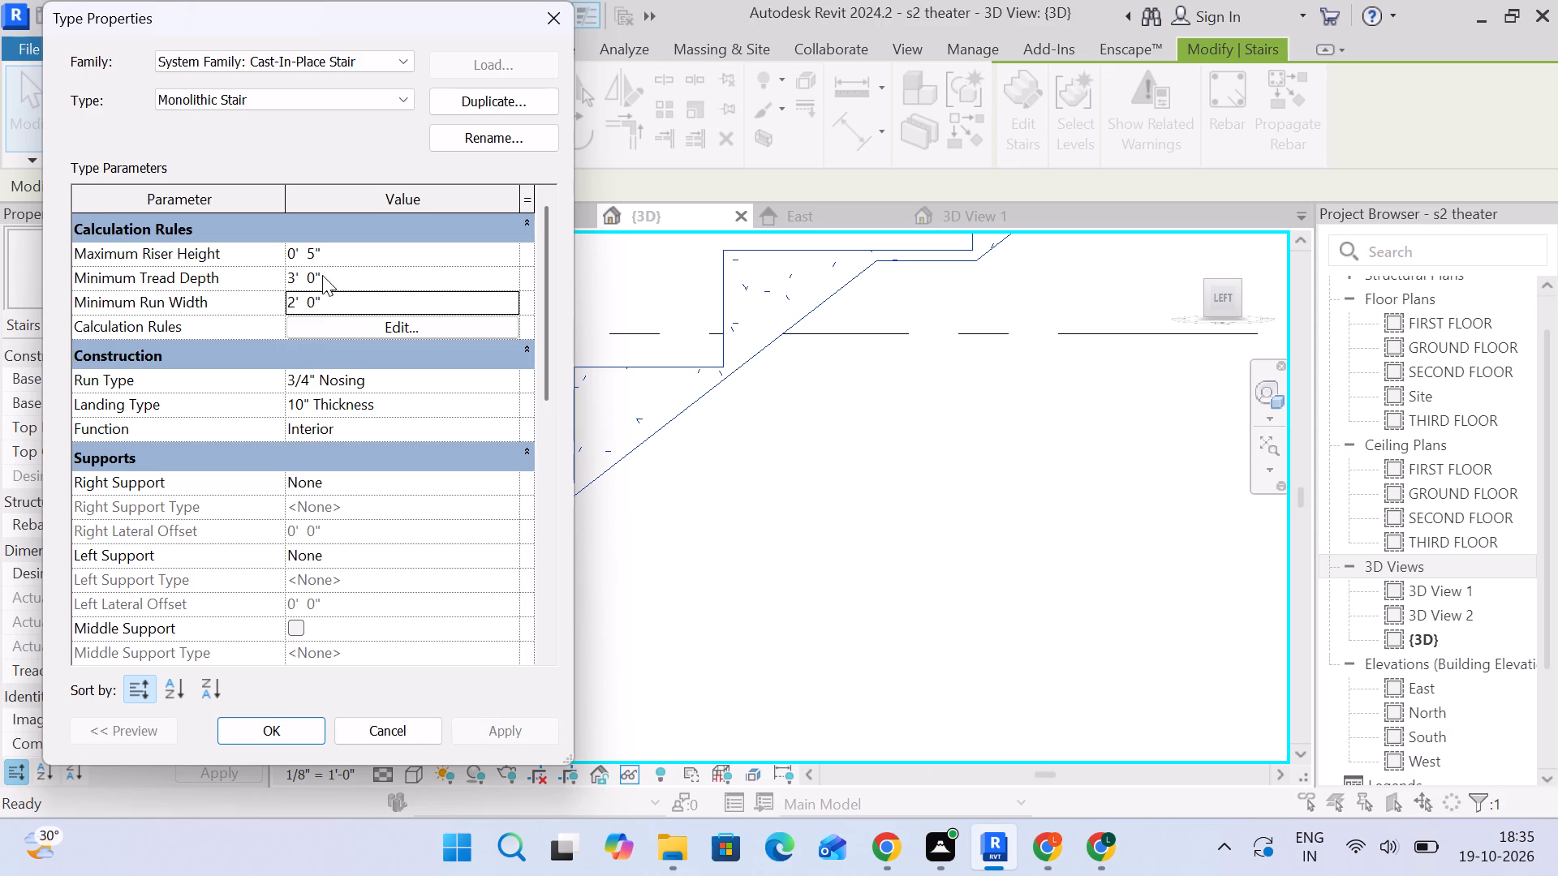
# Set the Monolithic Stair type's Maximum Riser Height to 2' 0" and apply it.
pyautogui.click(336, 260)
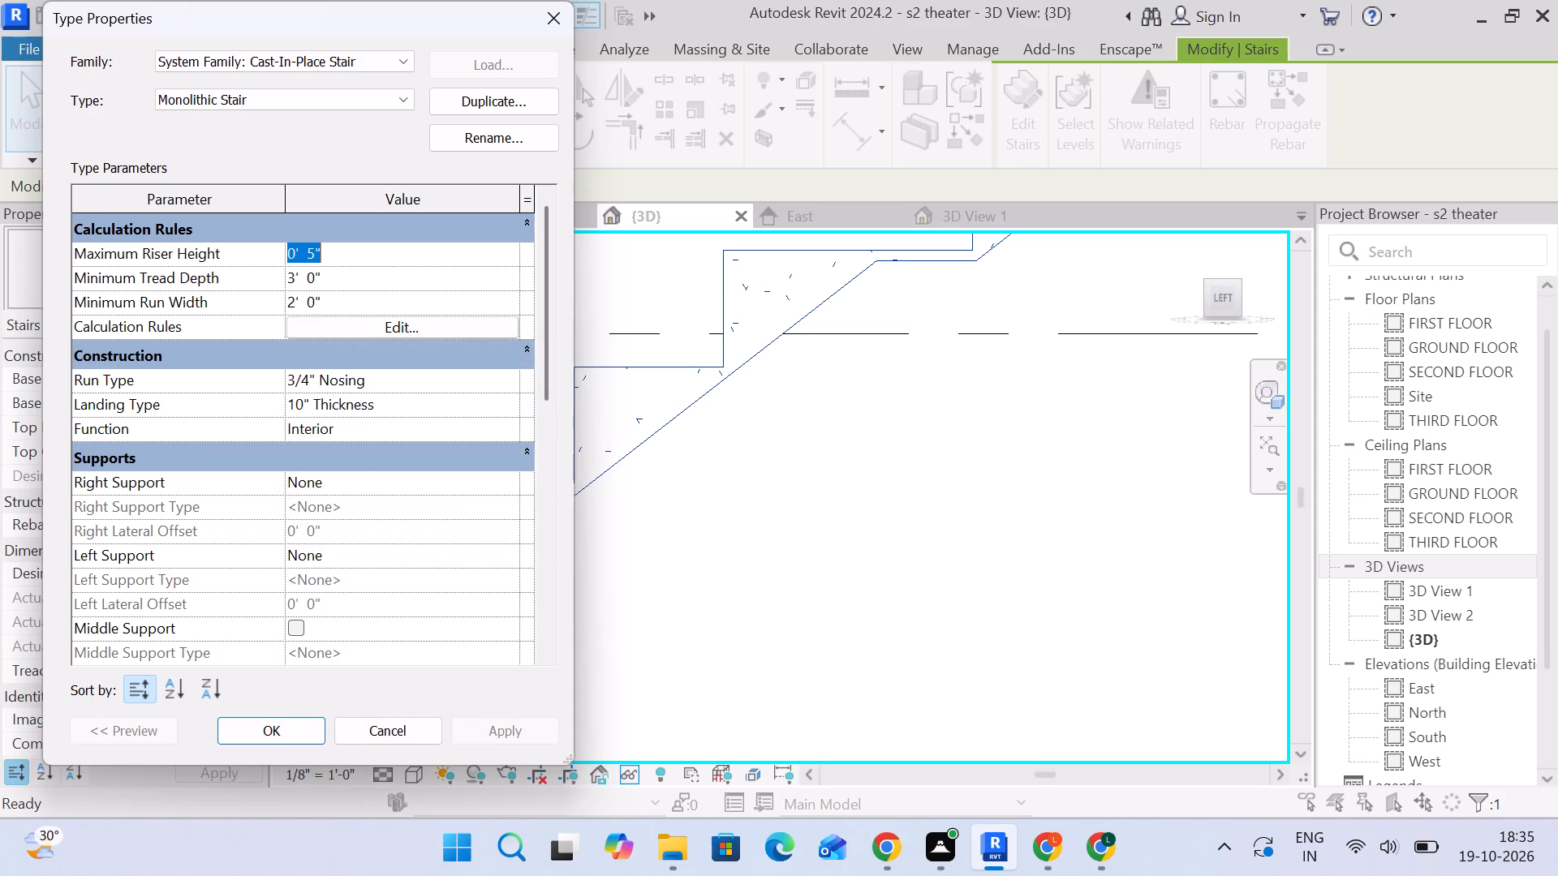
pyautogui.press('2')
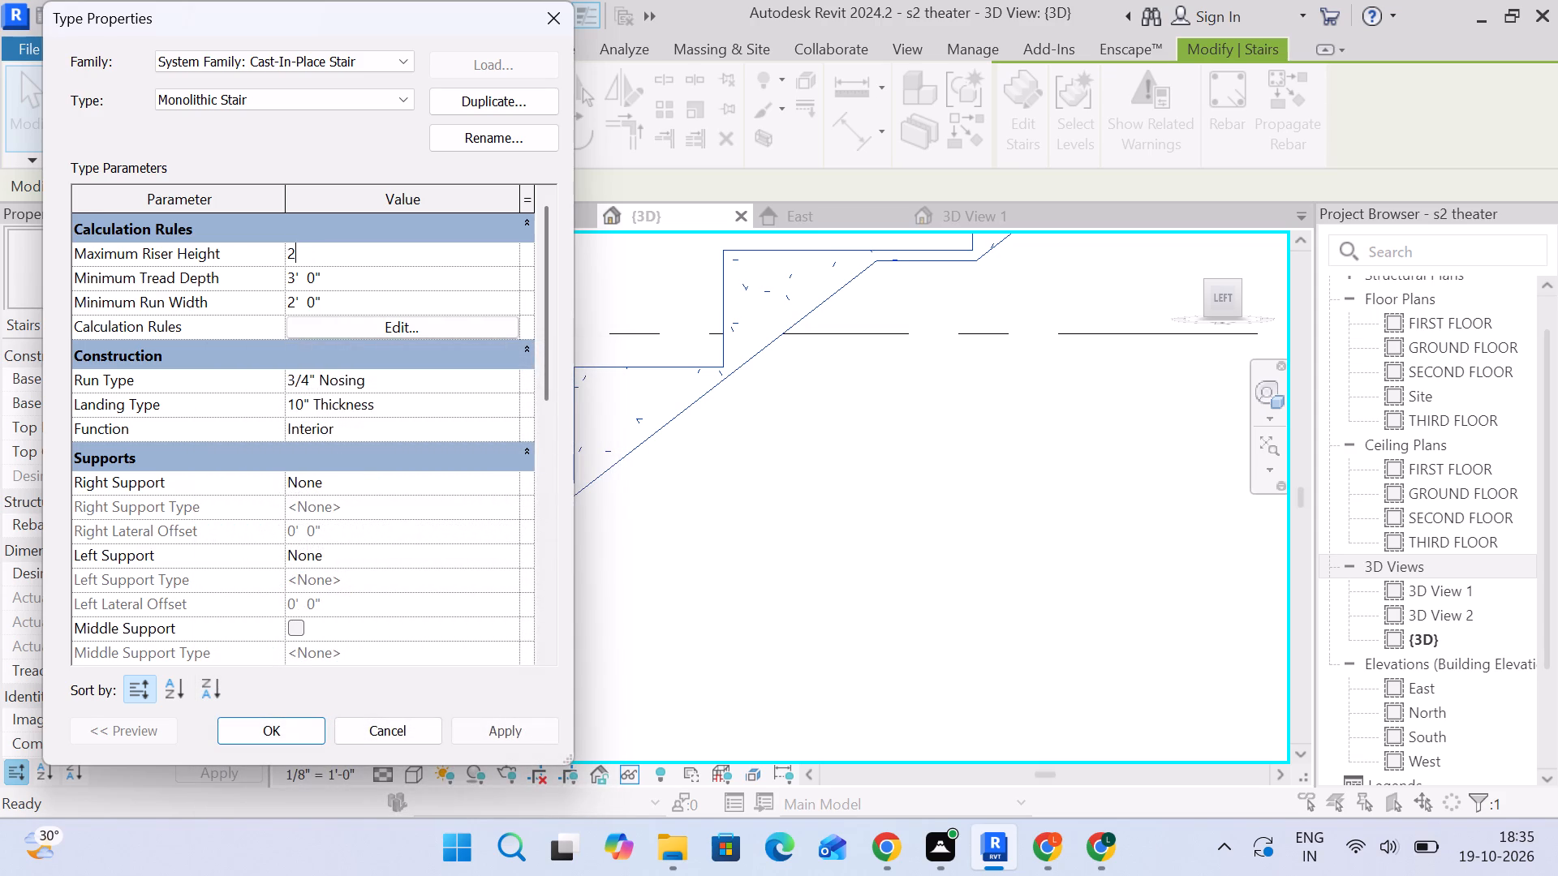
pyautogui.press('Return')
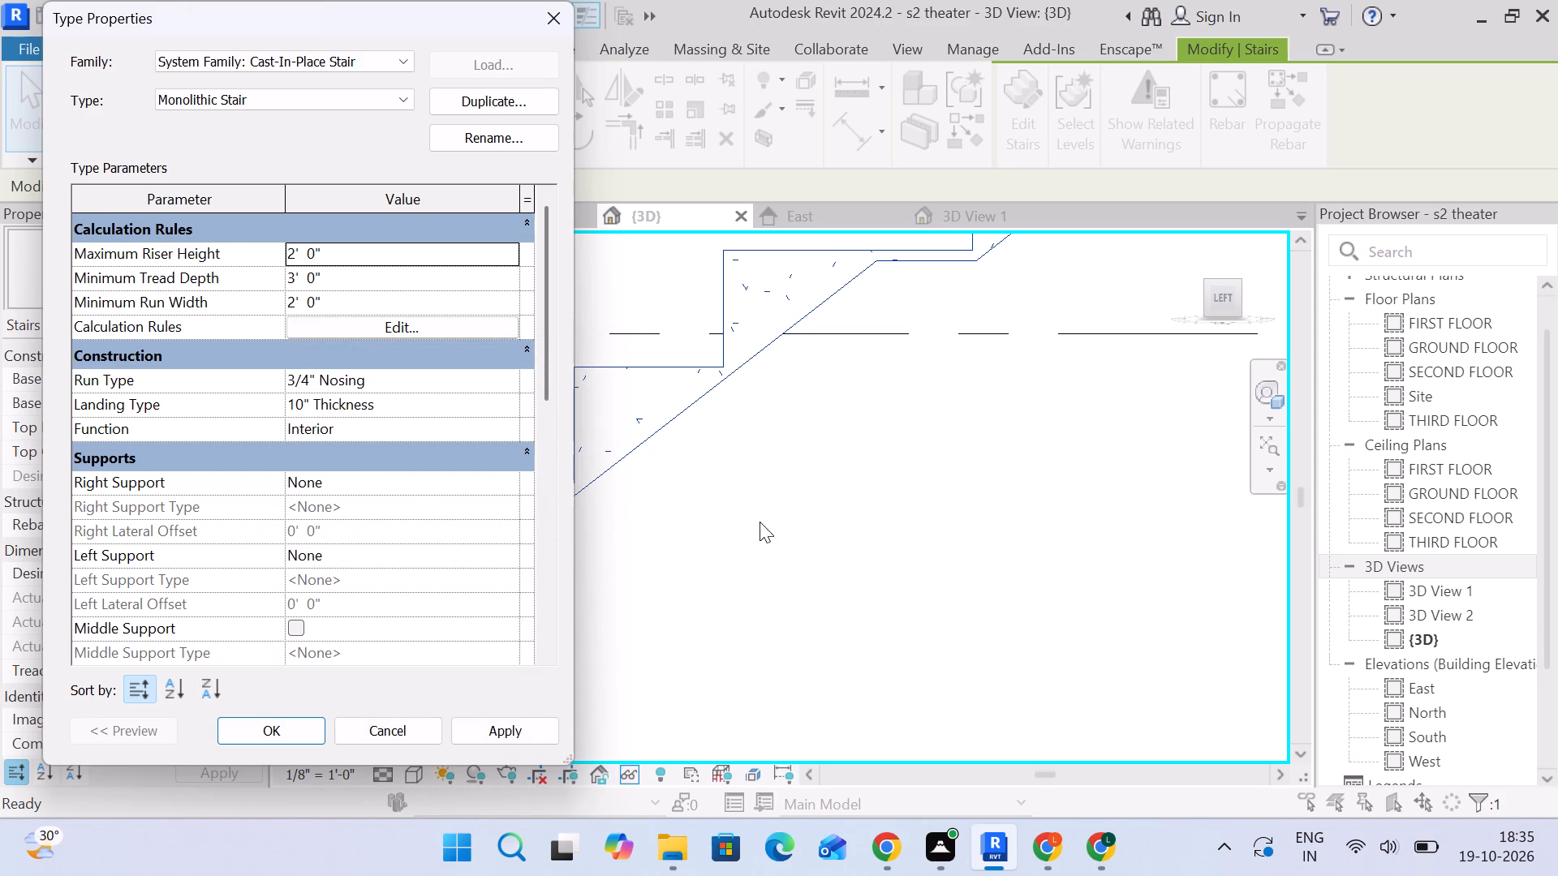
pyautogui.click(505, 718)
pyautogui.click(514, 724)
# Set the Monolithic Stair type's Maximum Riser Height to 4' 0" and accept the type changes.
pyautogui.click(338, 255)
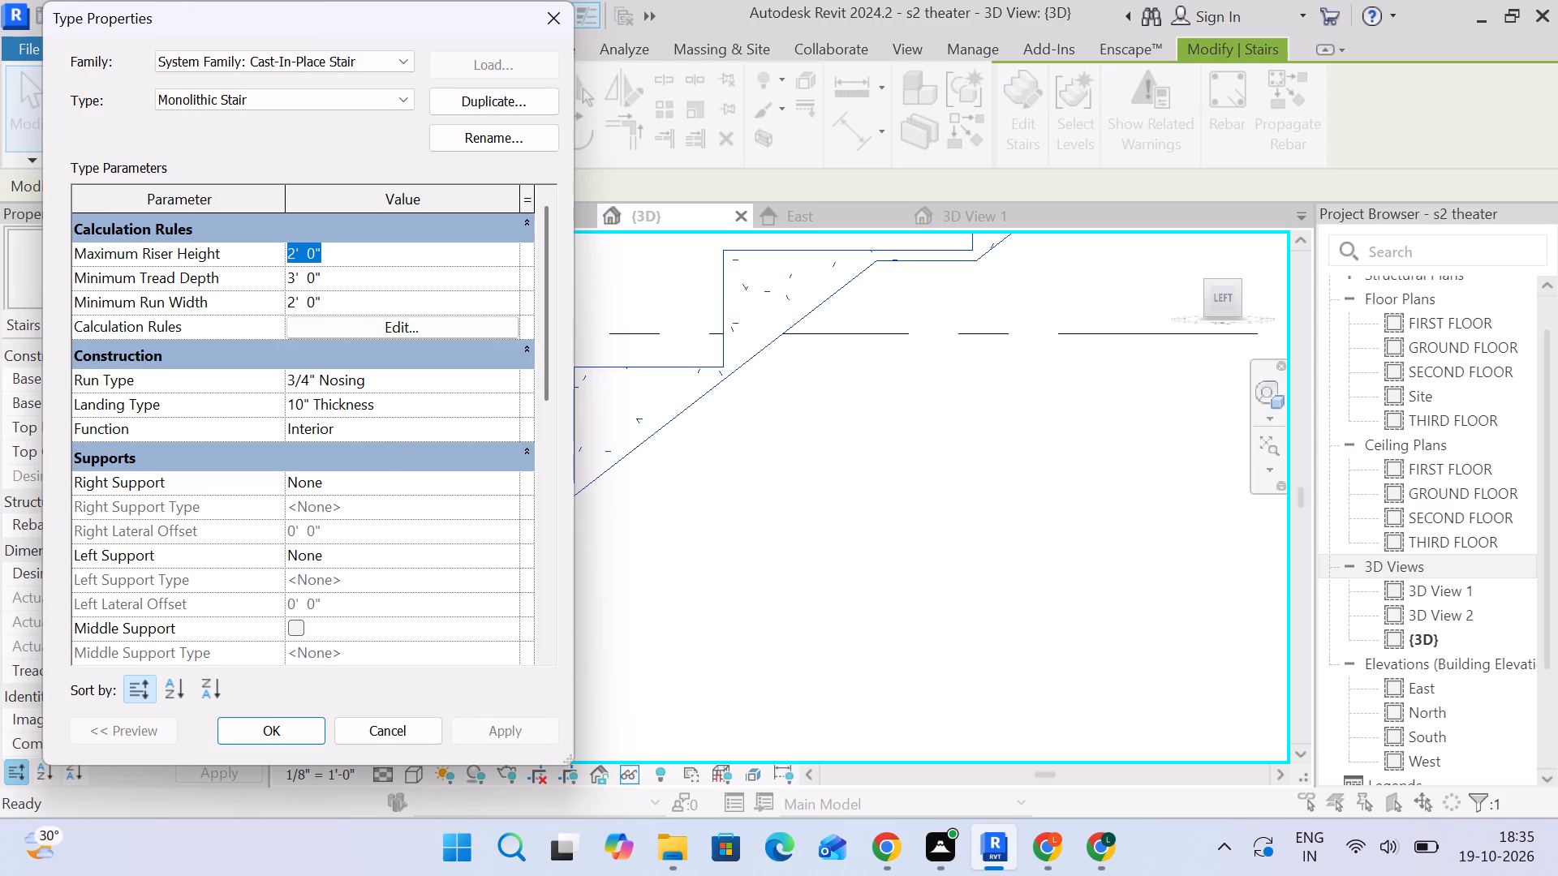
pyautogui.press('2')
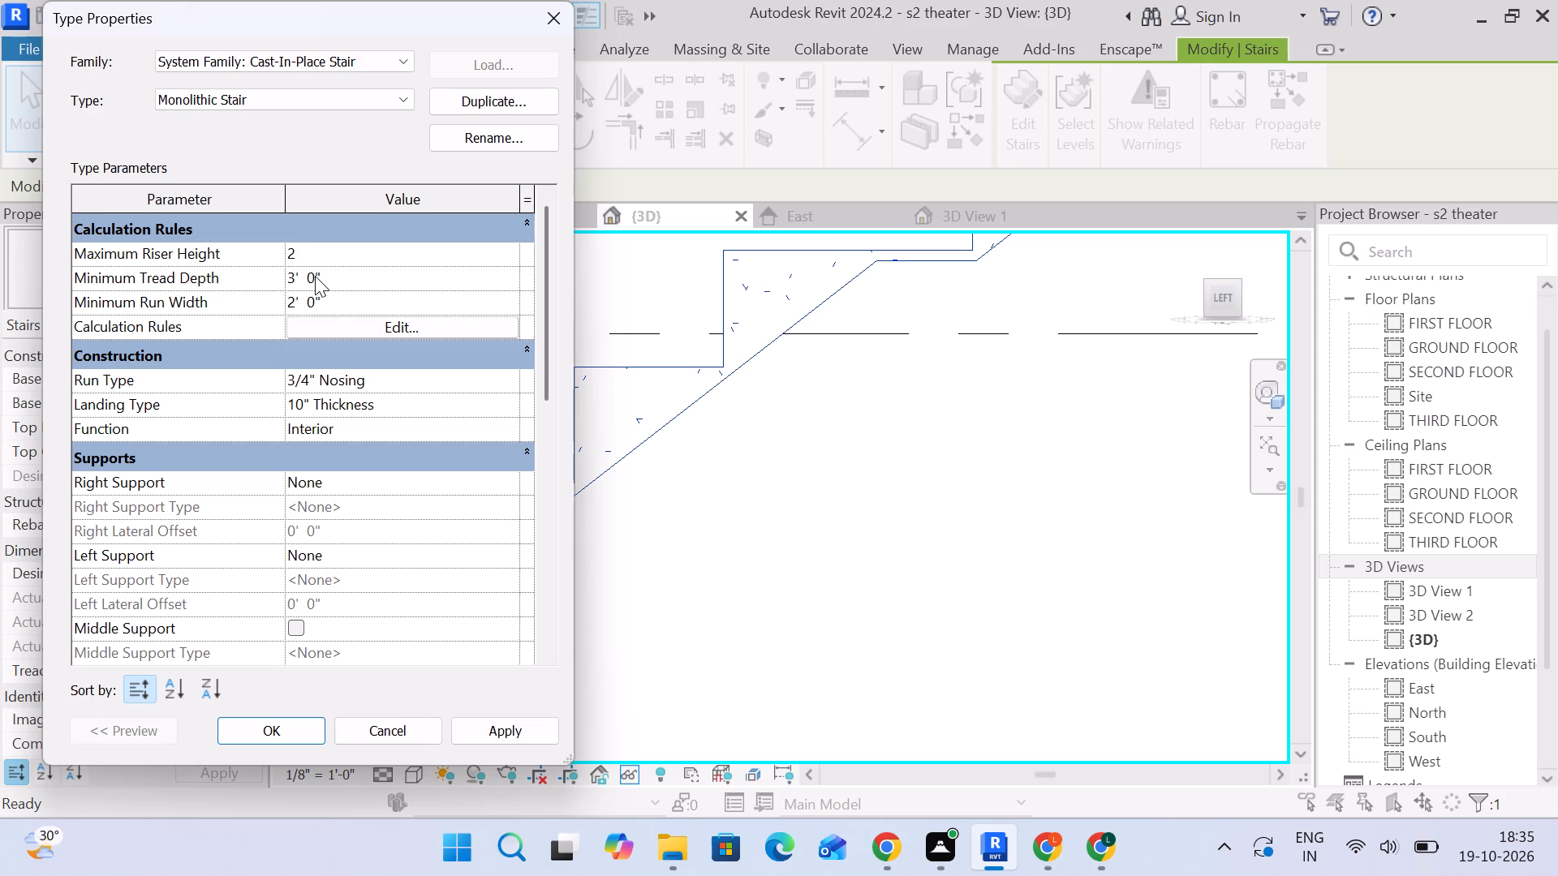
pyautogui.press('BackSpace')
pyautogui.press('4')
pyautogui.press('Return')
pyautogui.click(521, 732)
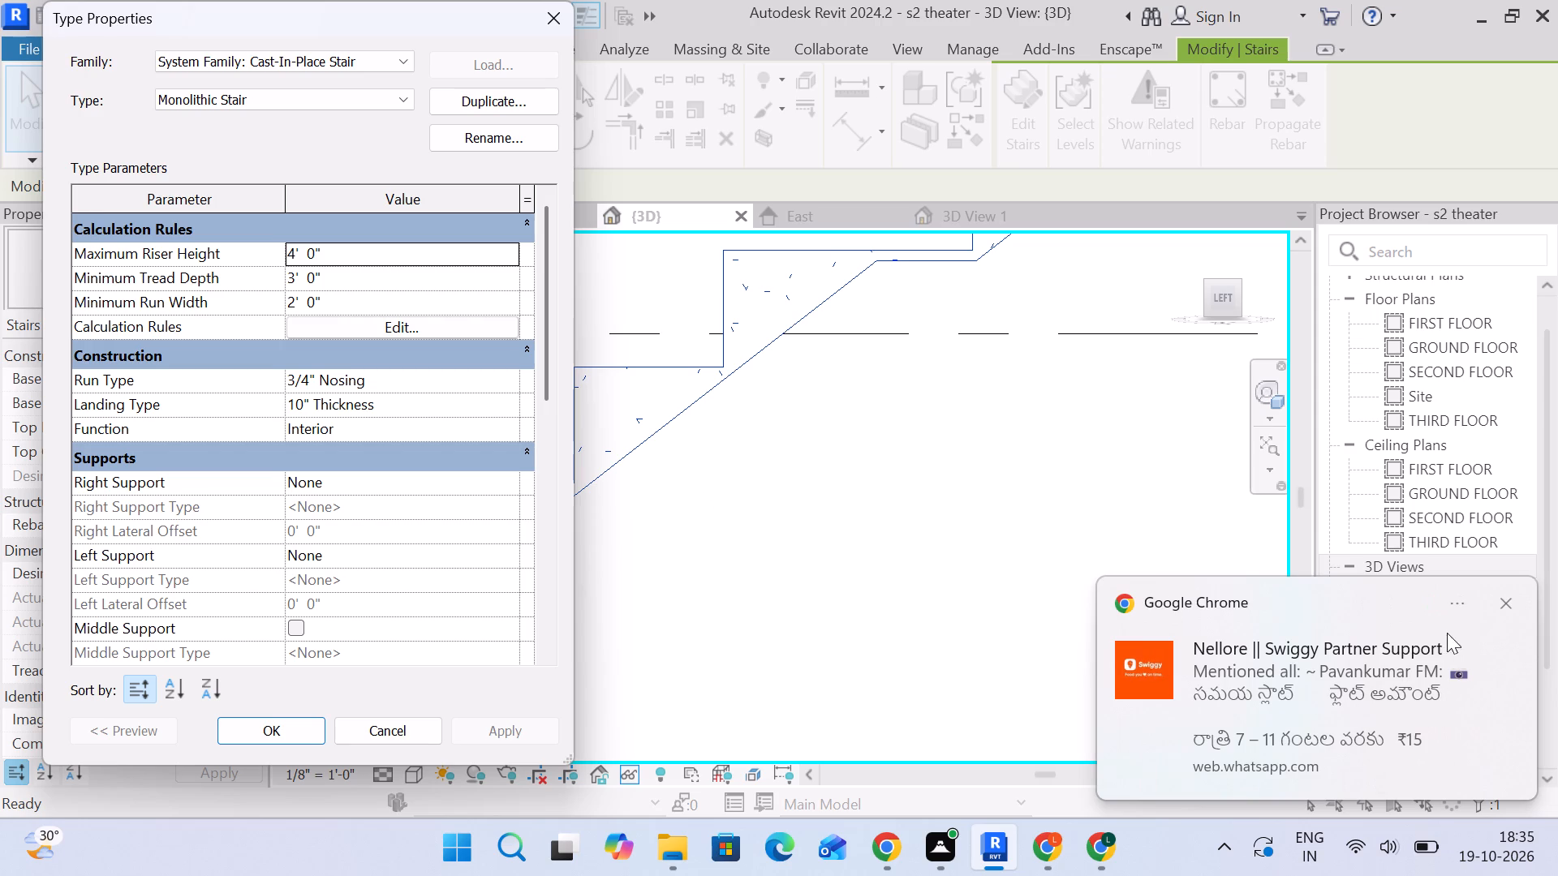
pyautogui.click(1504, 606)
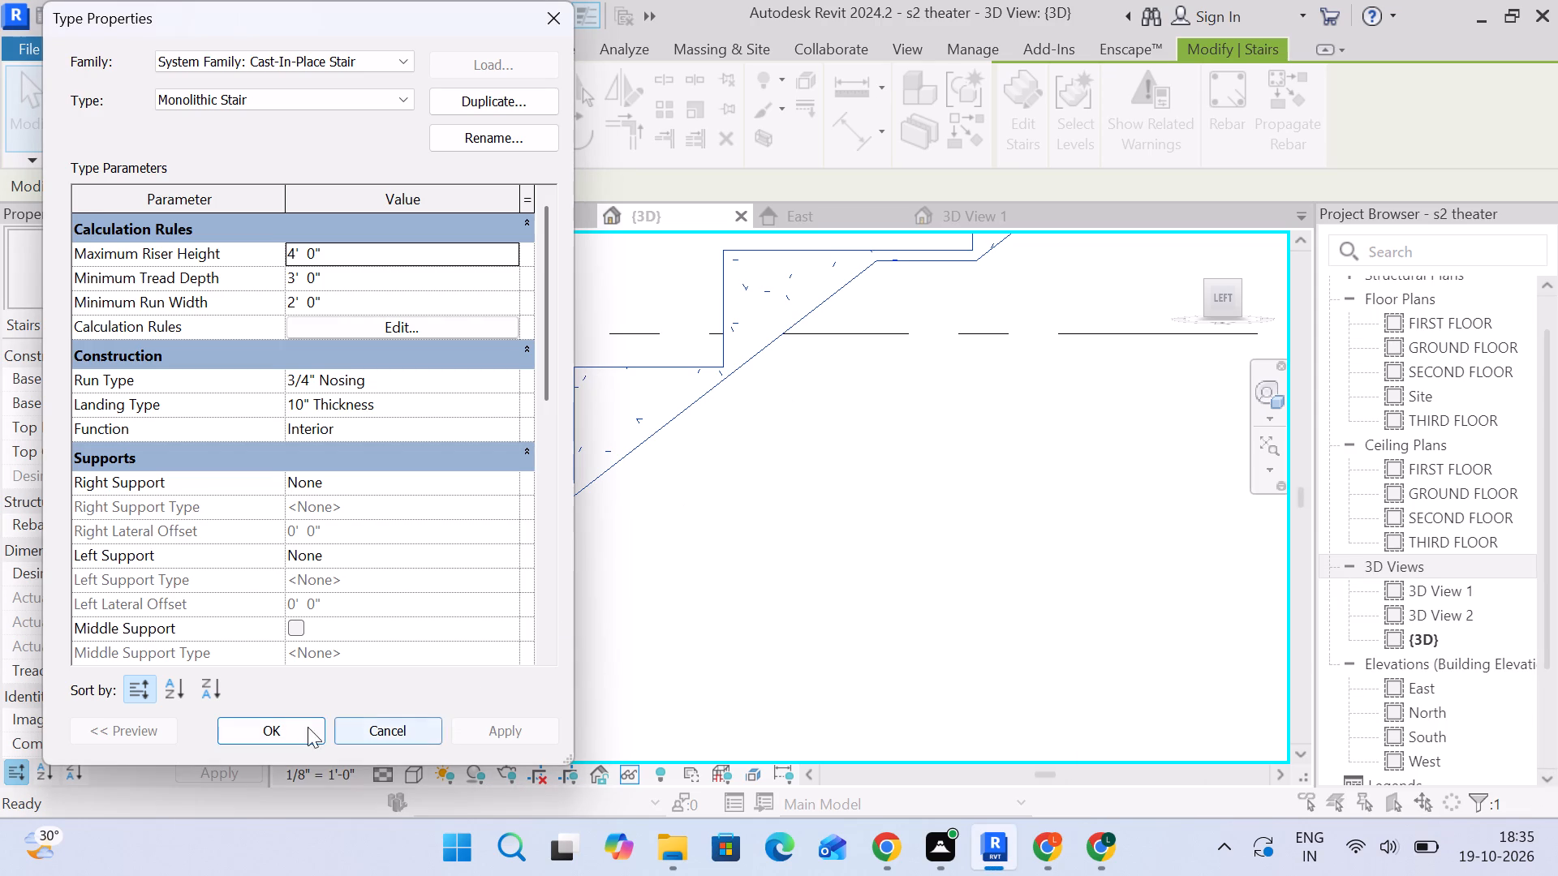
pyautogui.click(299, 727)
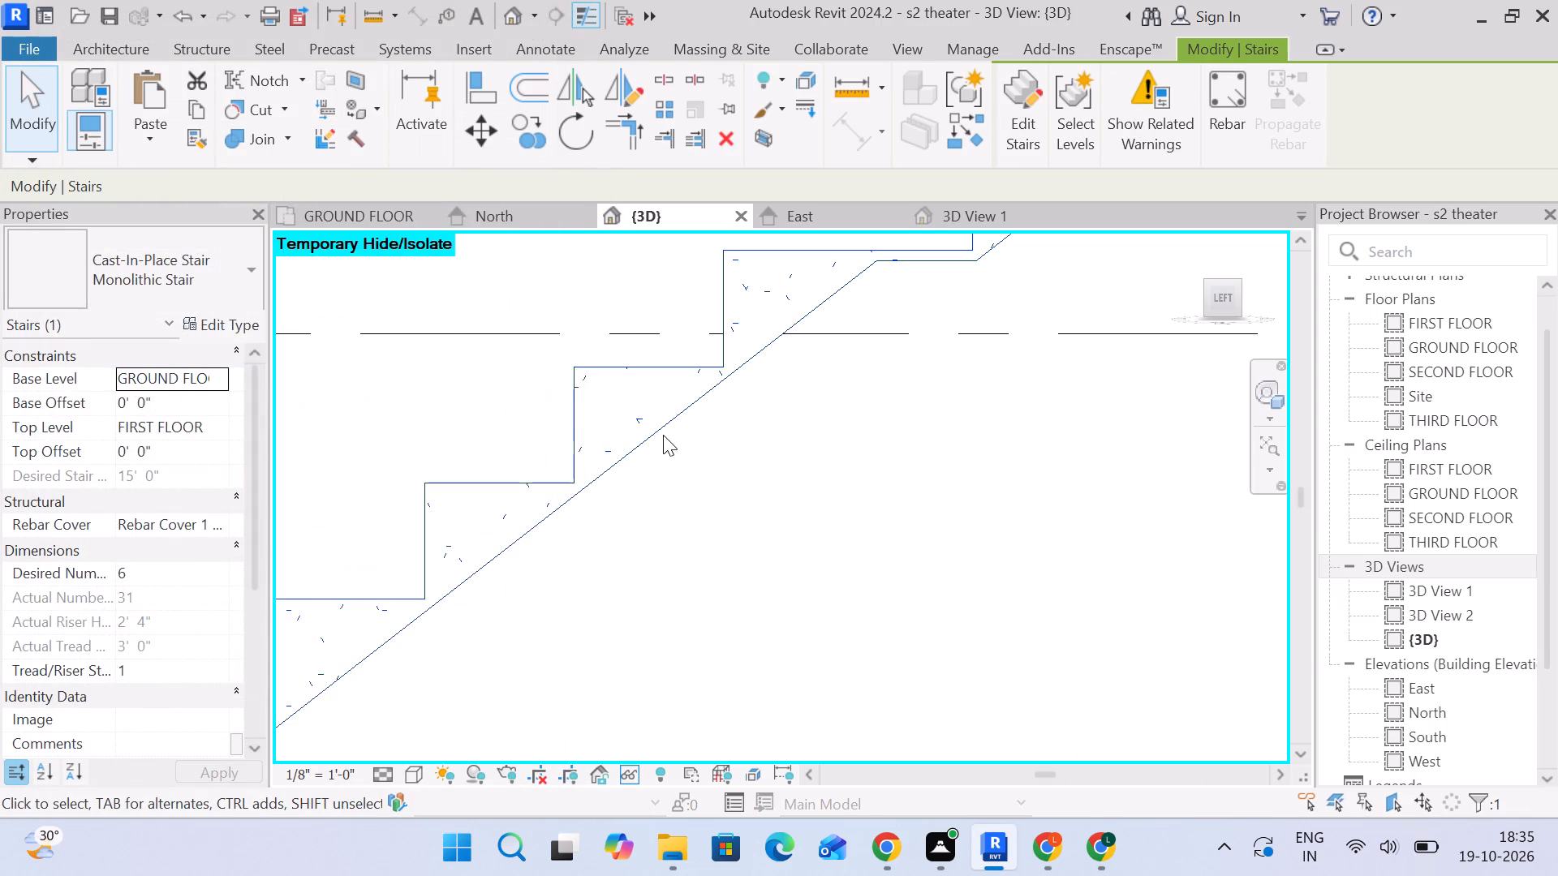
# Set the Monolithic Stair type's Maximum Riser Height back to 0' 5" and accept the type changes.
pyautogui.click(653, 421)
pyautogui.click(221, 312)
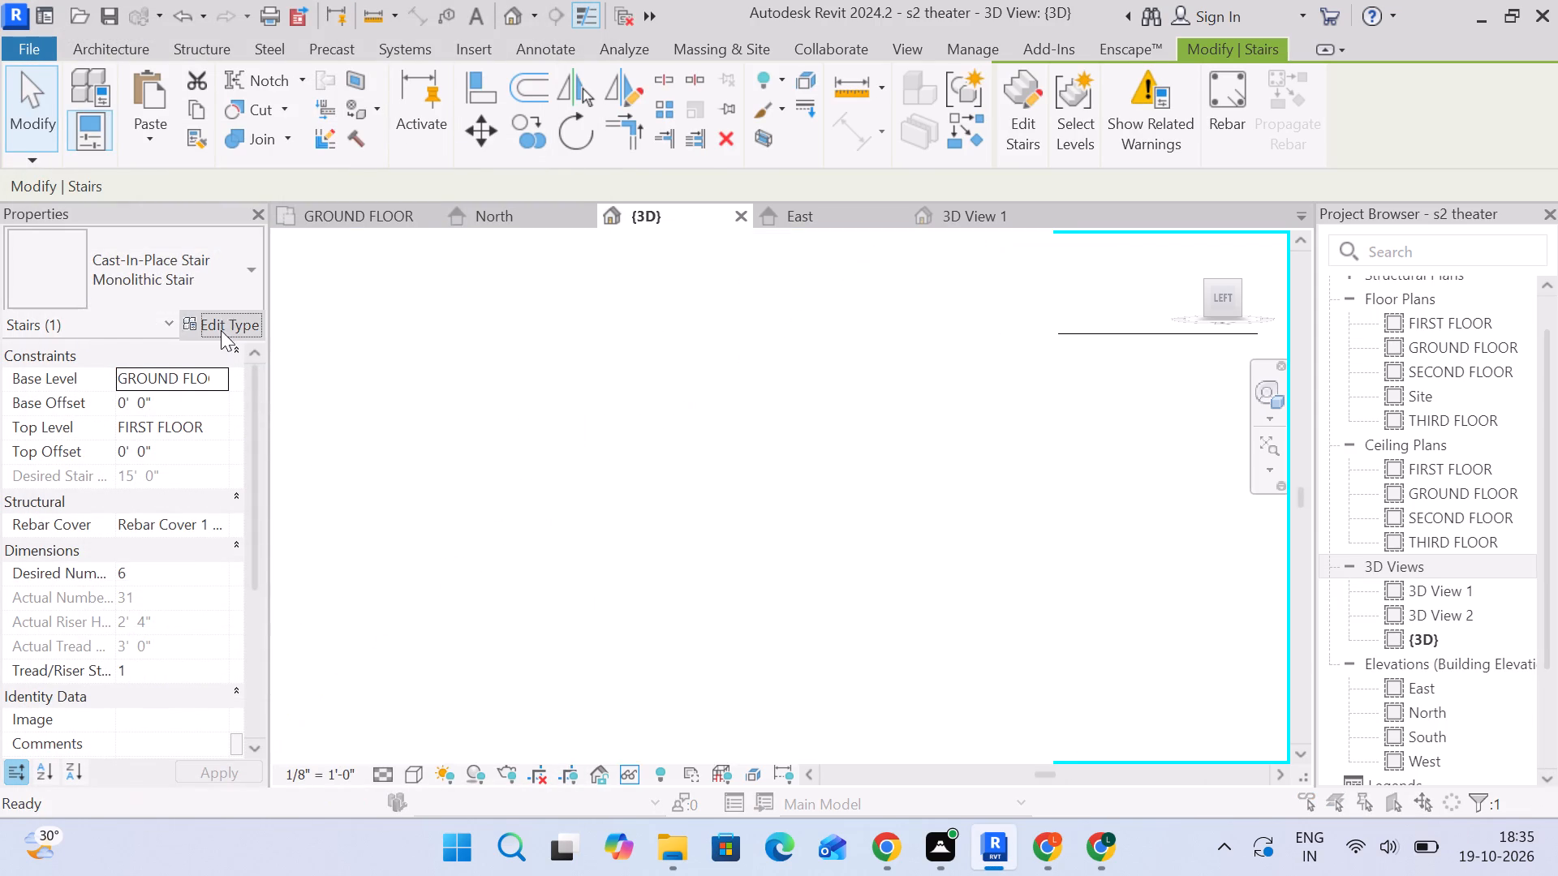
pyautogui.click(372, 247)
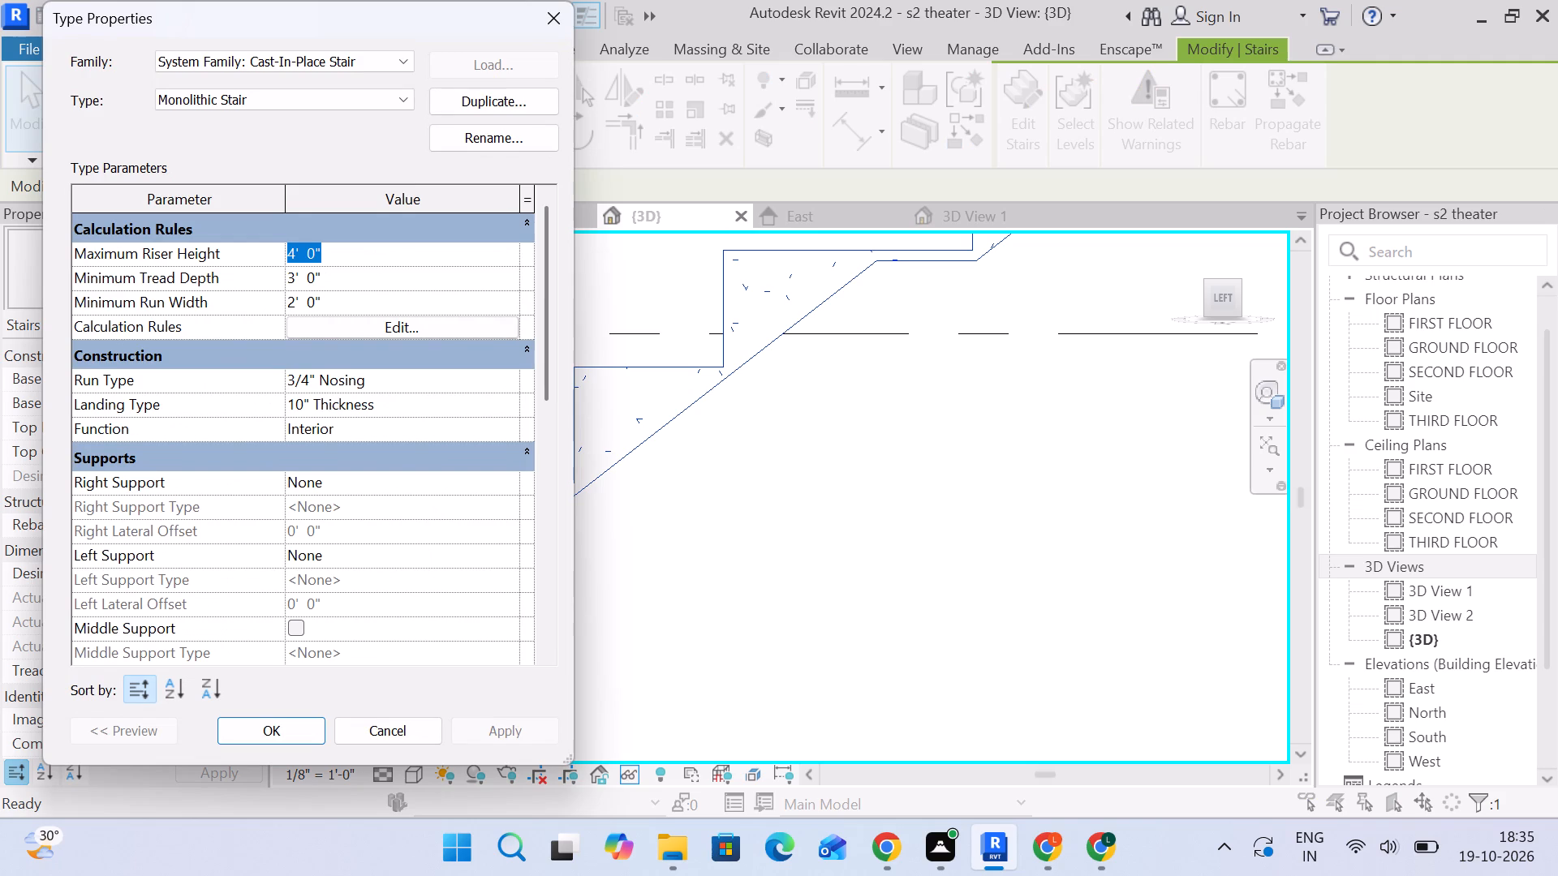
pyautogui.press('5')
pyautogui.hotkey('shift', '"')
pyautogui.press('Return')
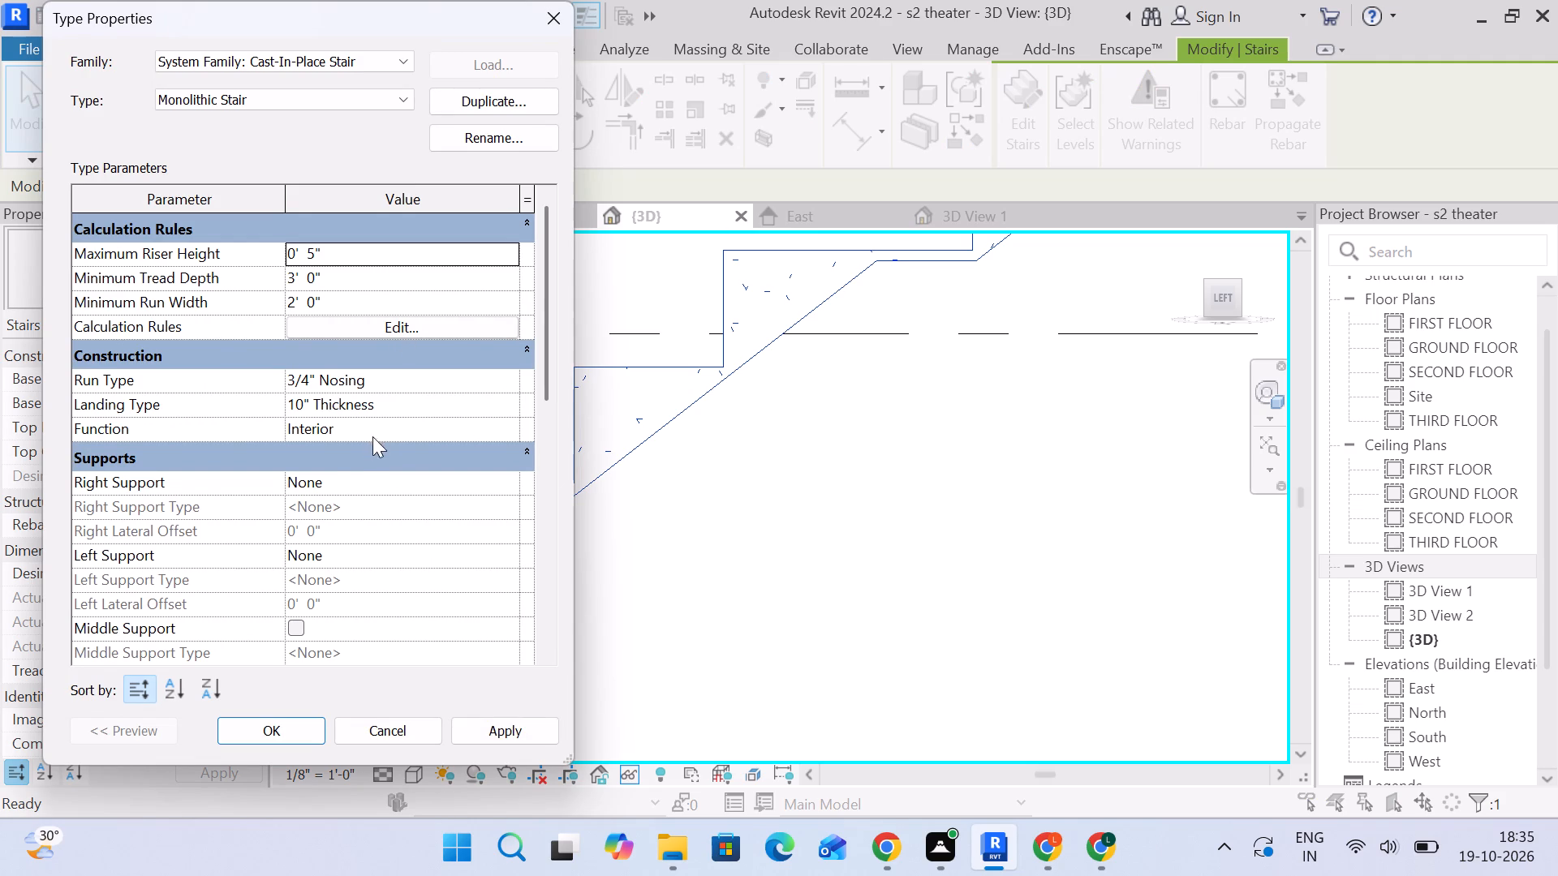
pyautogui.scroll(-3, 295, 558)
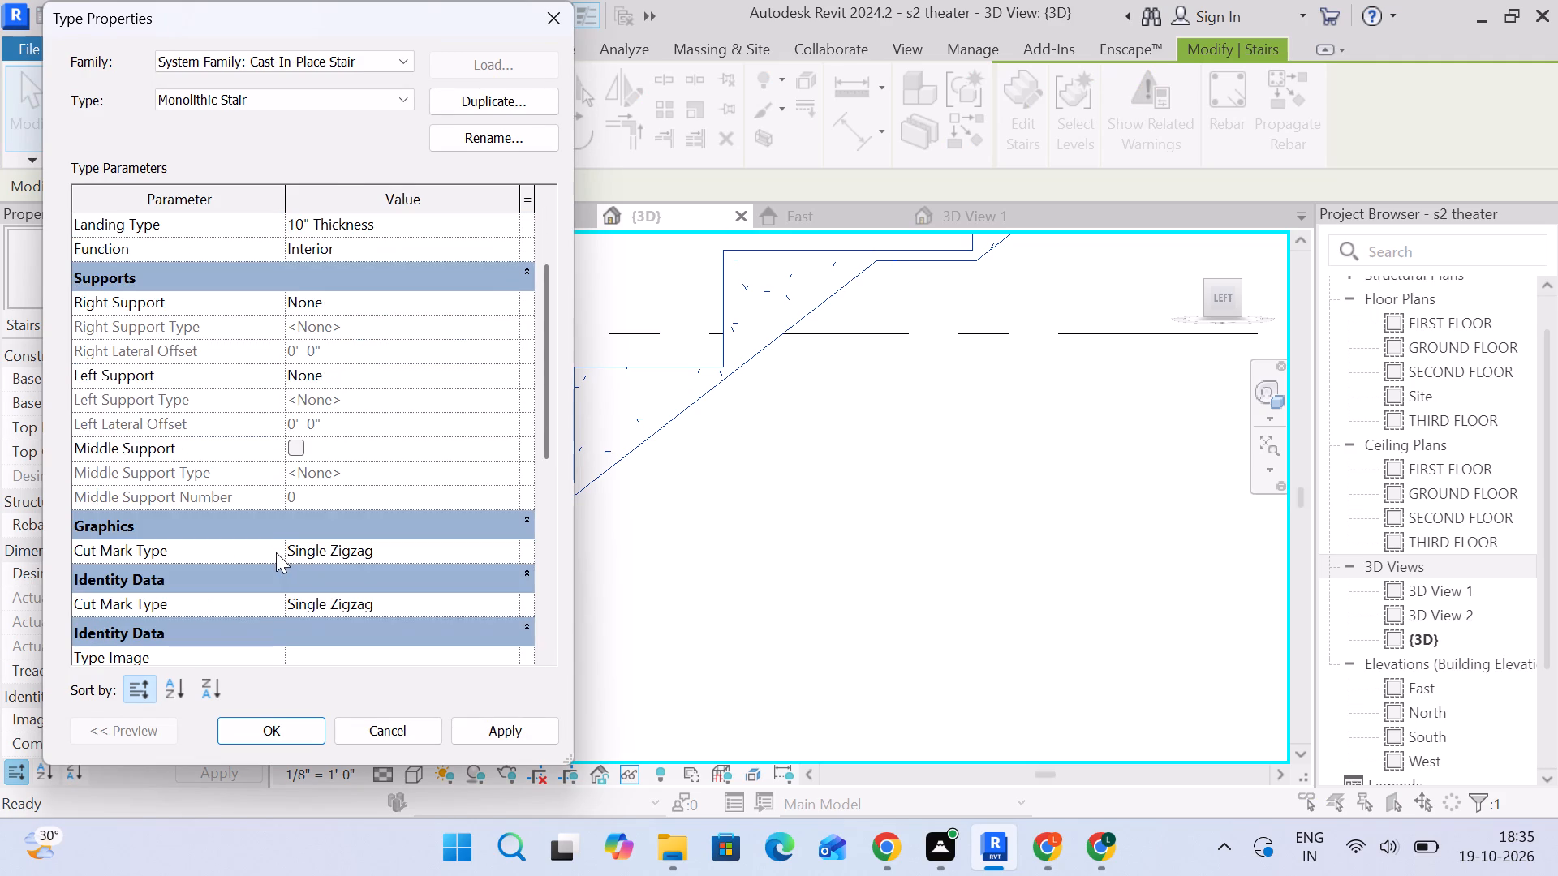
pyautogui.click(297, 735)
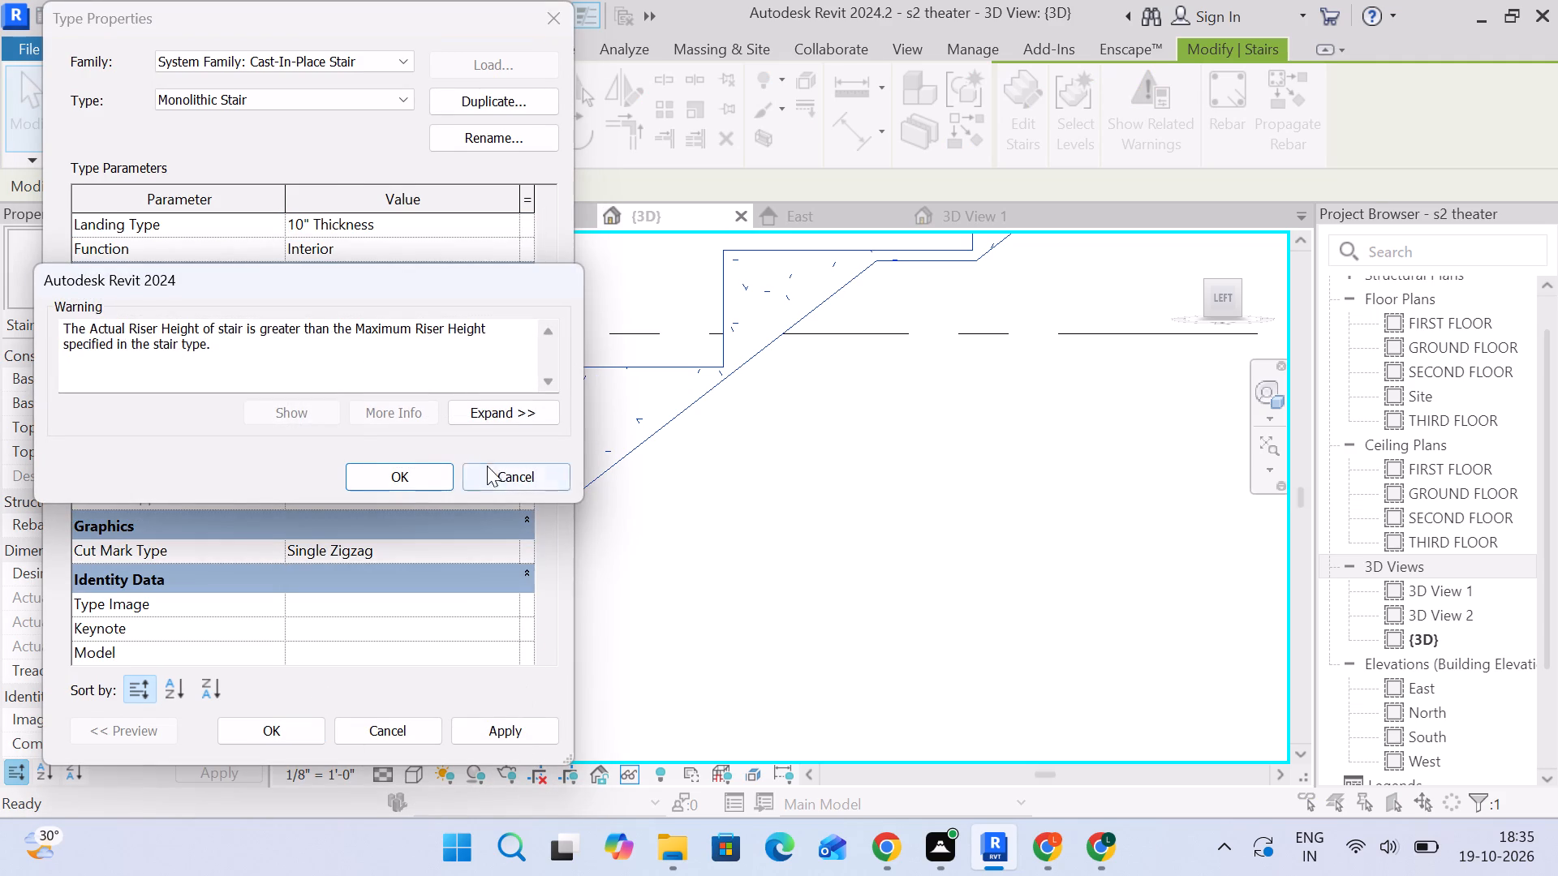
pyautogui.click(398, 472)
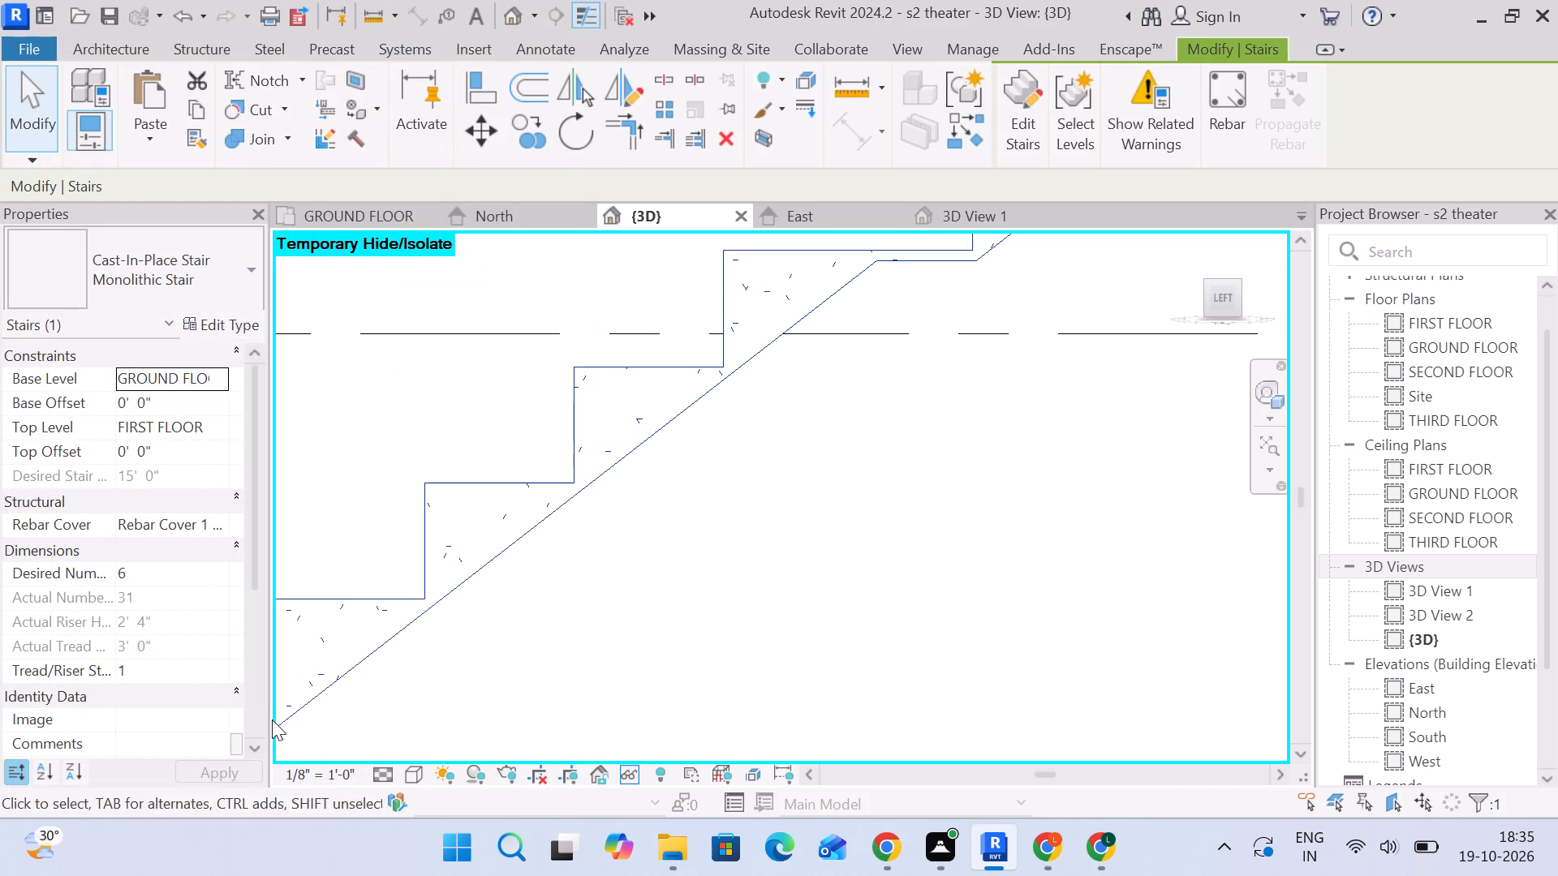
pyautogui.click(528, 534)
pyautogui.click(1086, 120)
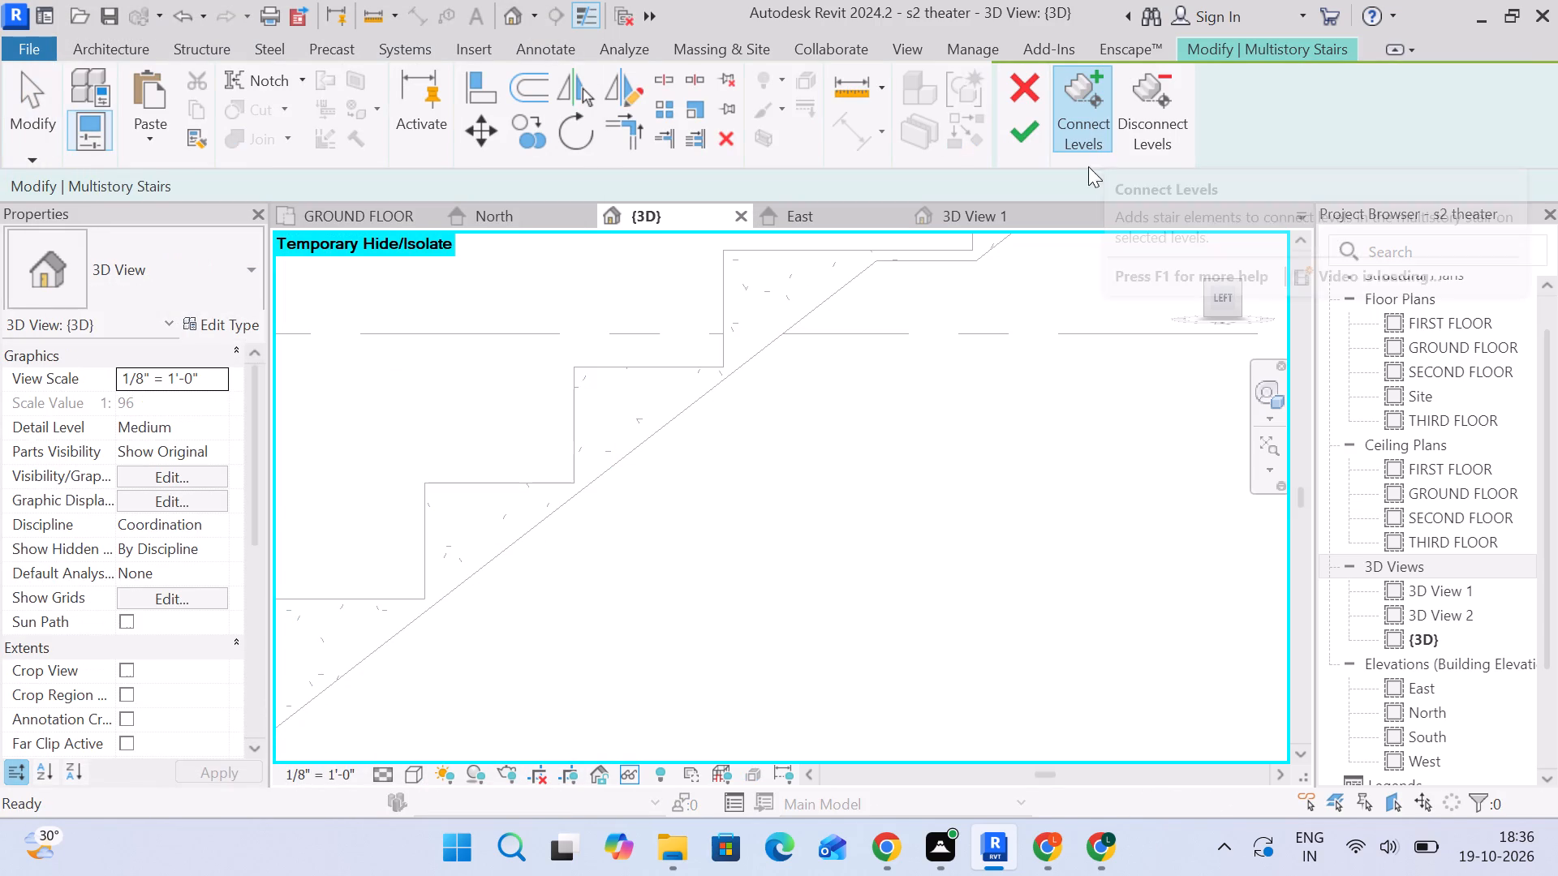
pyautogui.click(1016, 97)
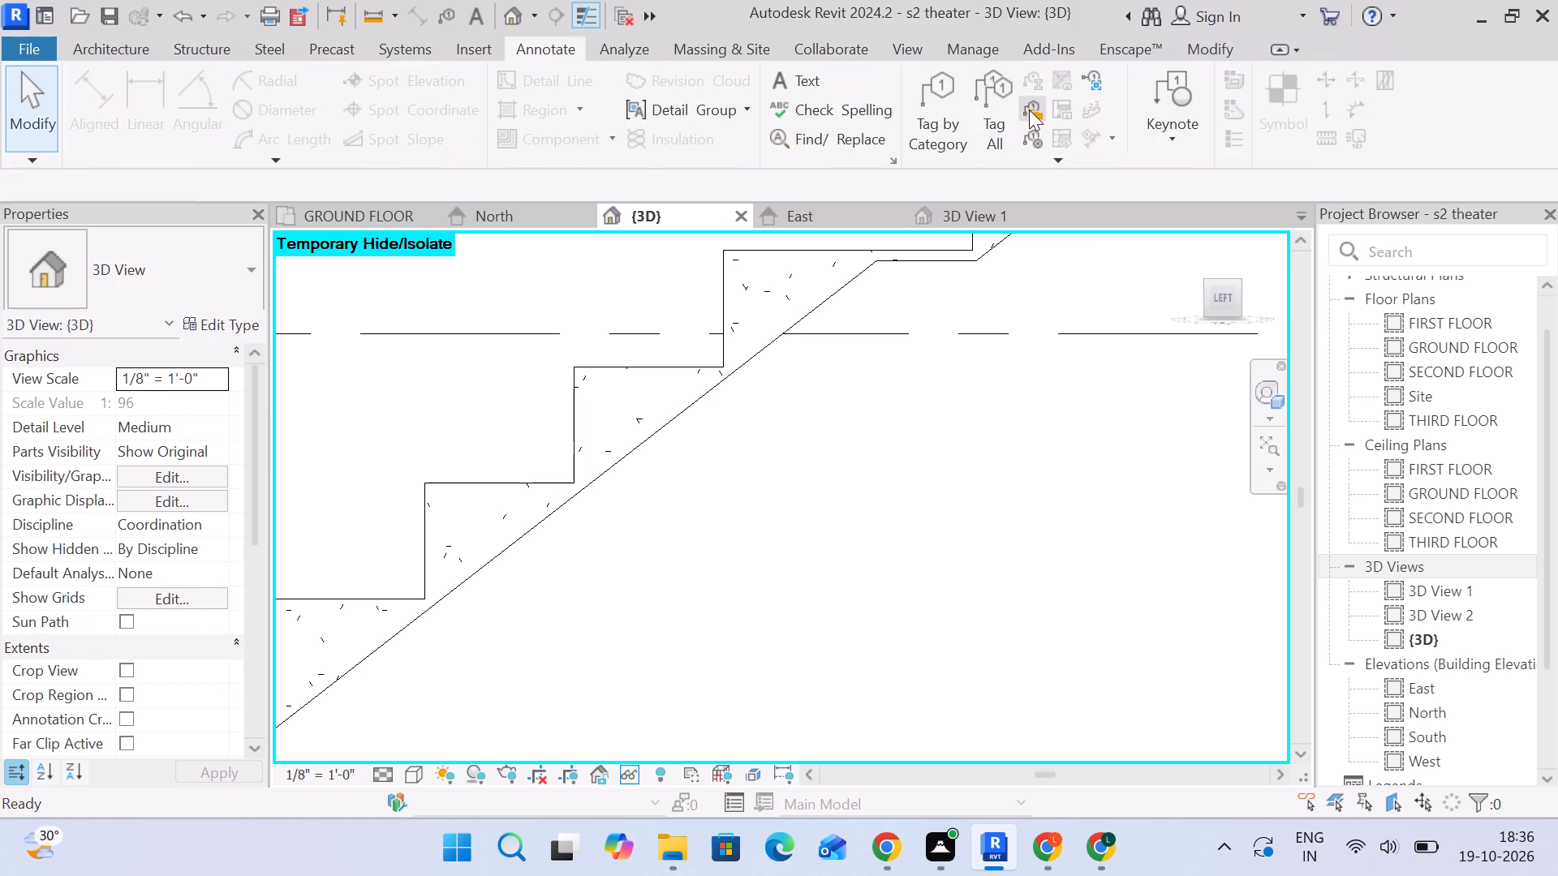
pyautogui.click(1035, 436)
# Open the room-wide monolithic stair for component editing.
pyautogui.click(720, 385)
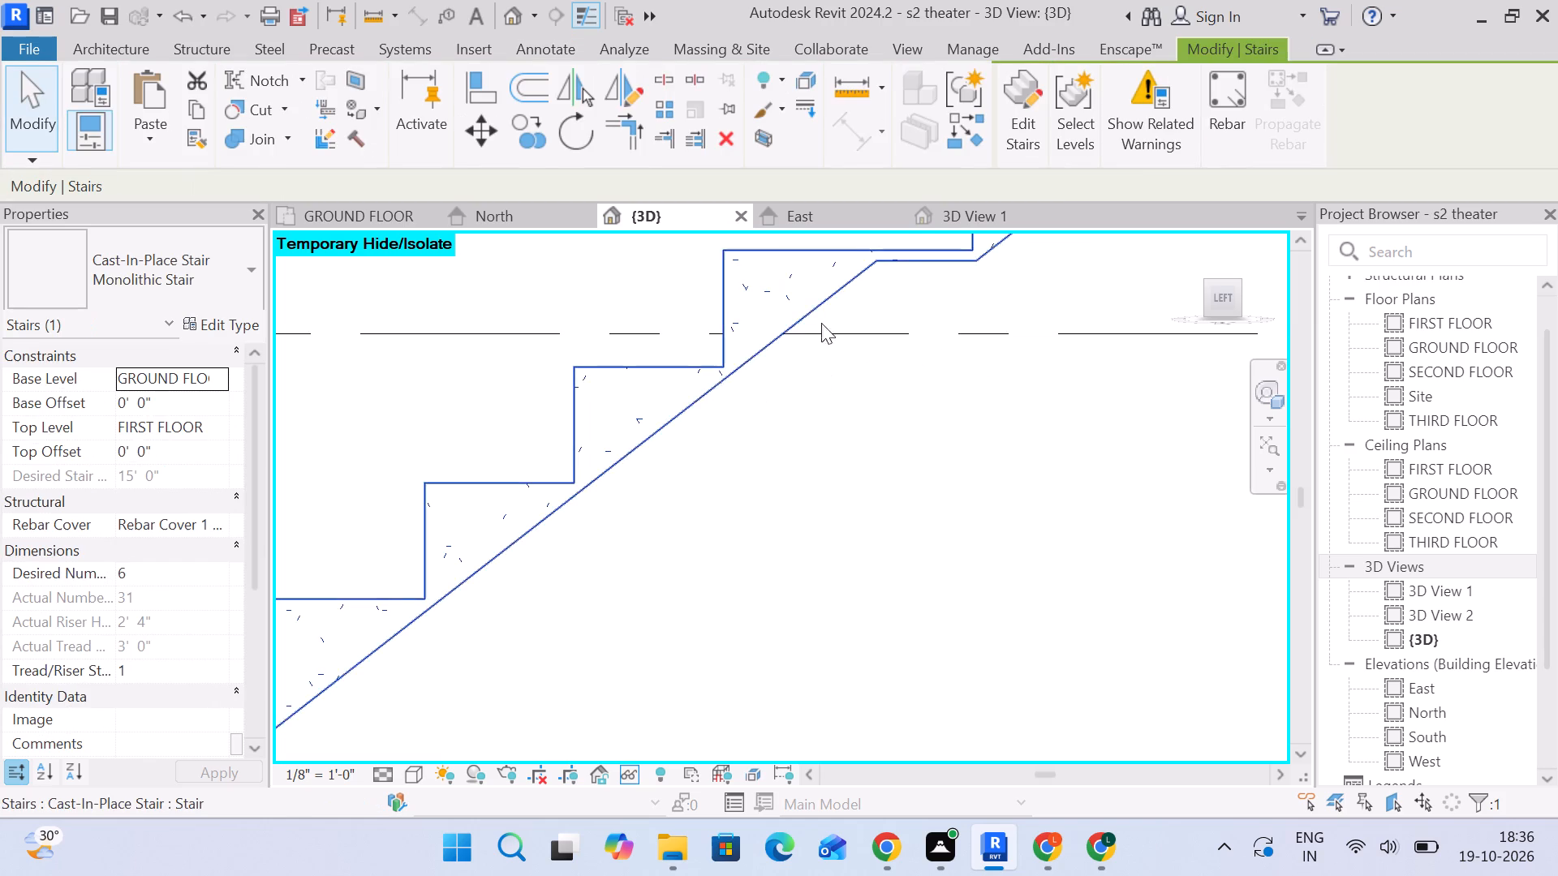
pyautogui.click(1017, 121)
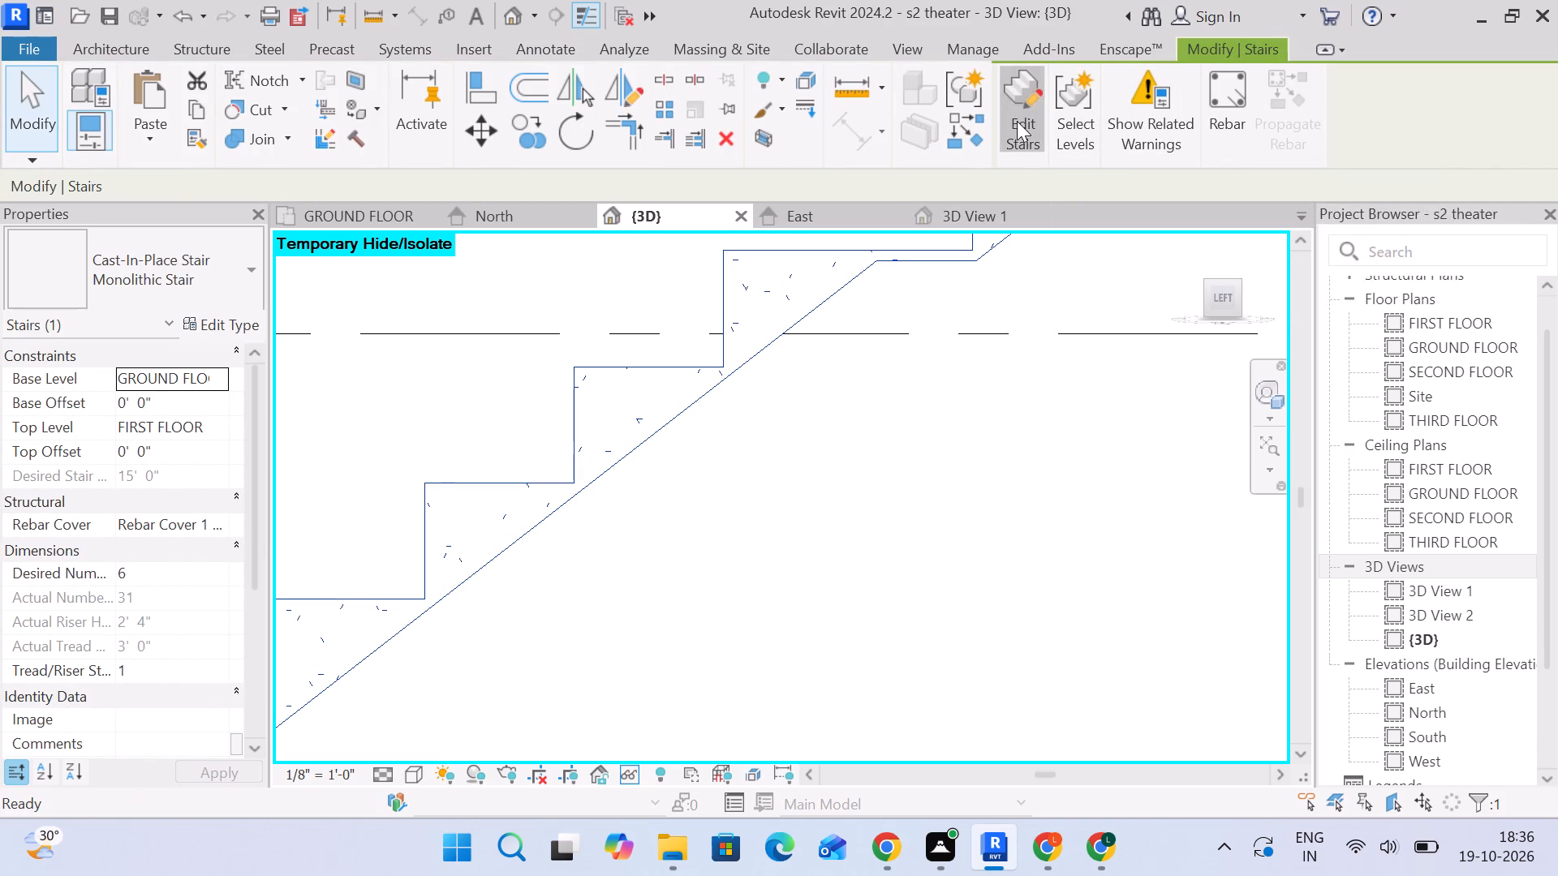
# Select the monolithic run and examine its slope and extent against the walls from several angles.
pyautogui.scroll(-5, 864, 360)
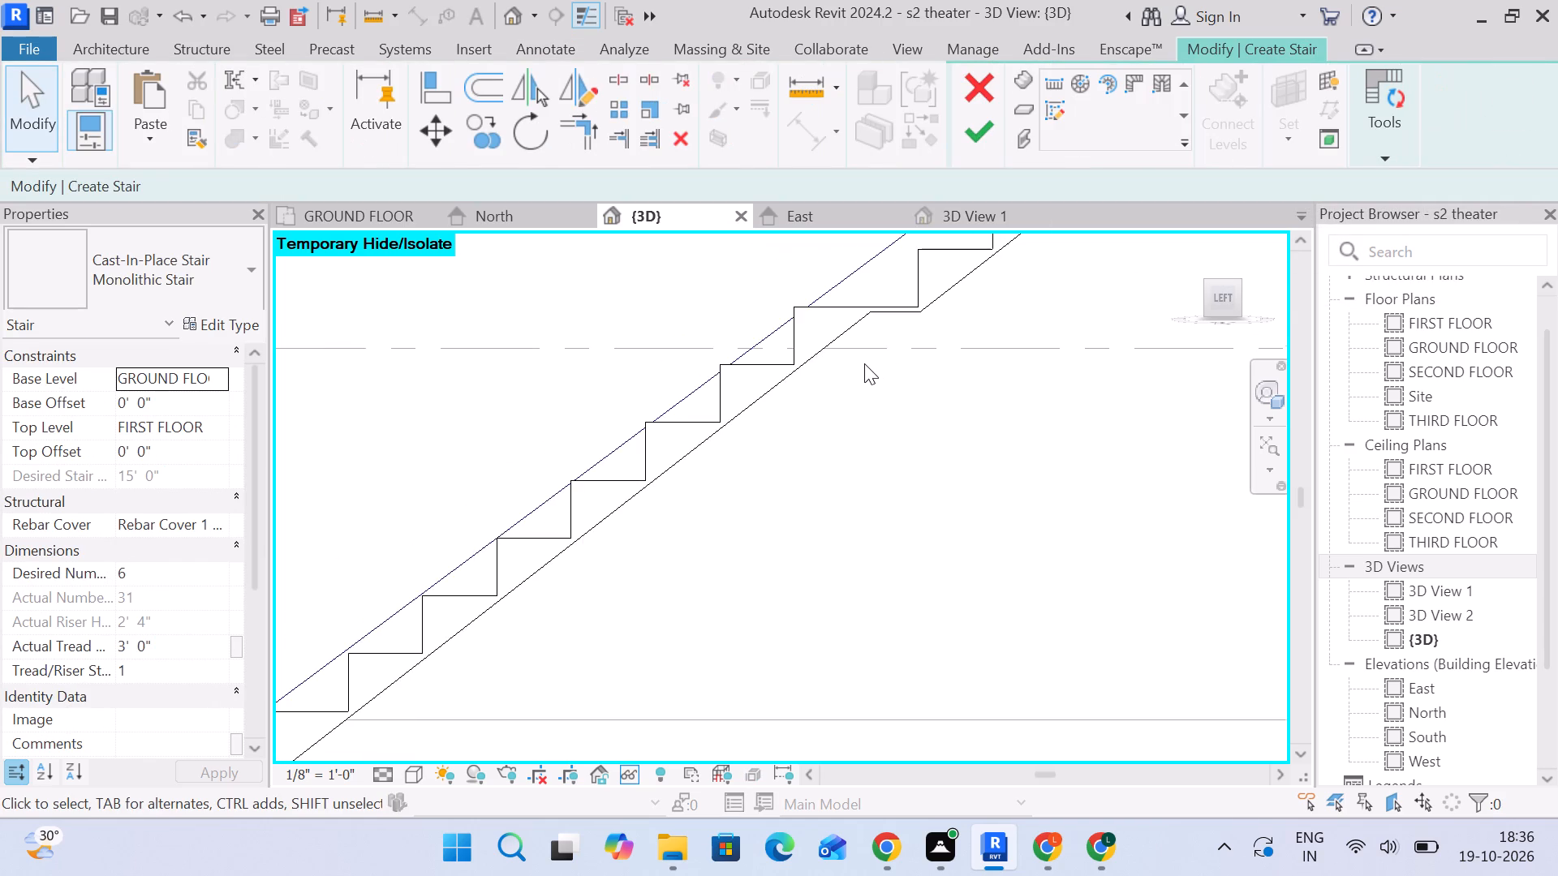
pyautogui.scroll(-3, 879, 349)
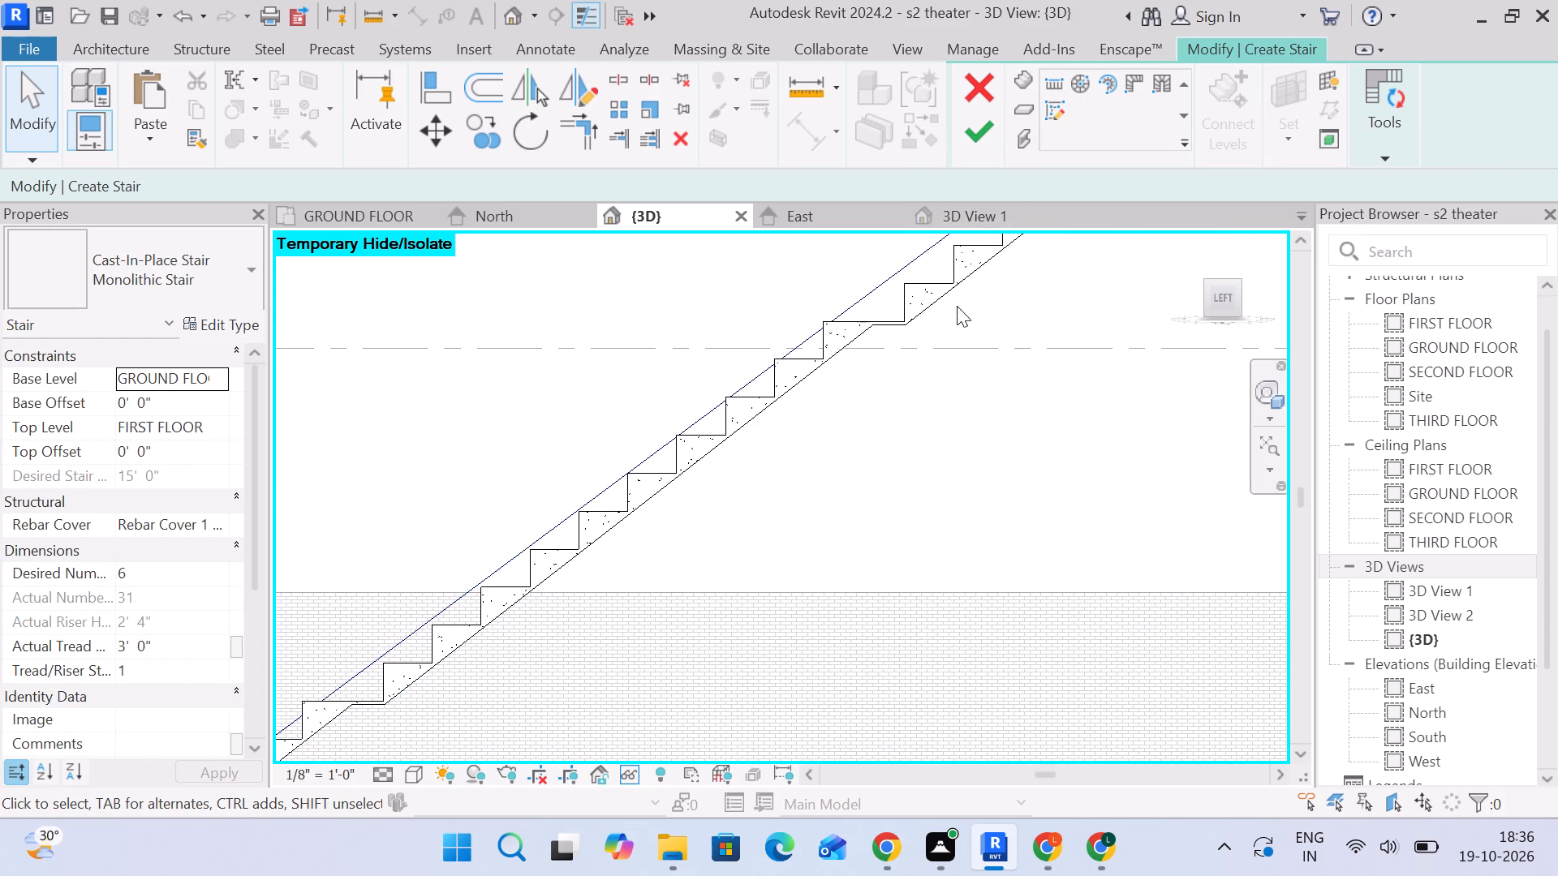
pyautogui.click(830, 351)
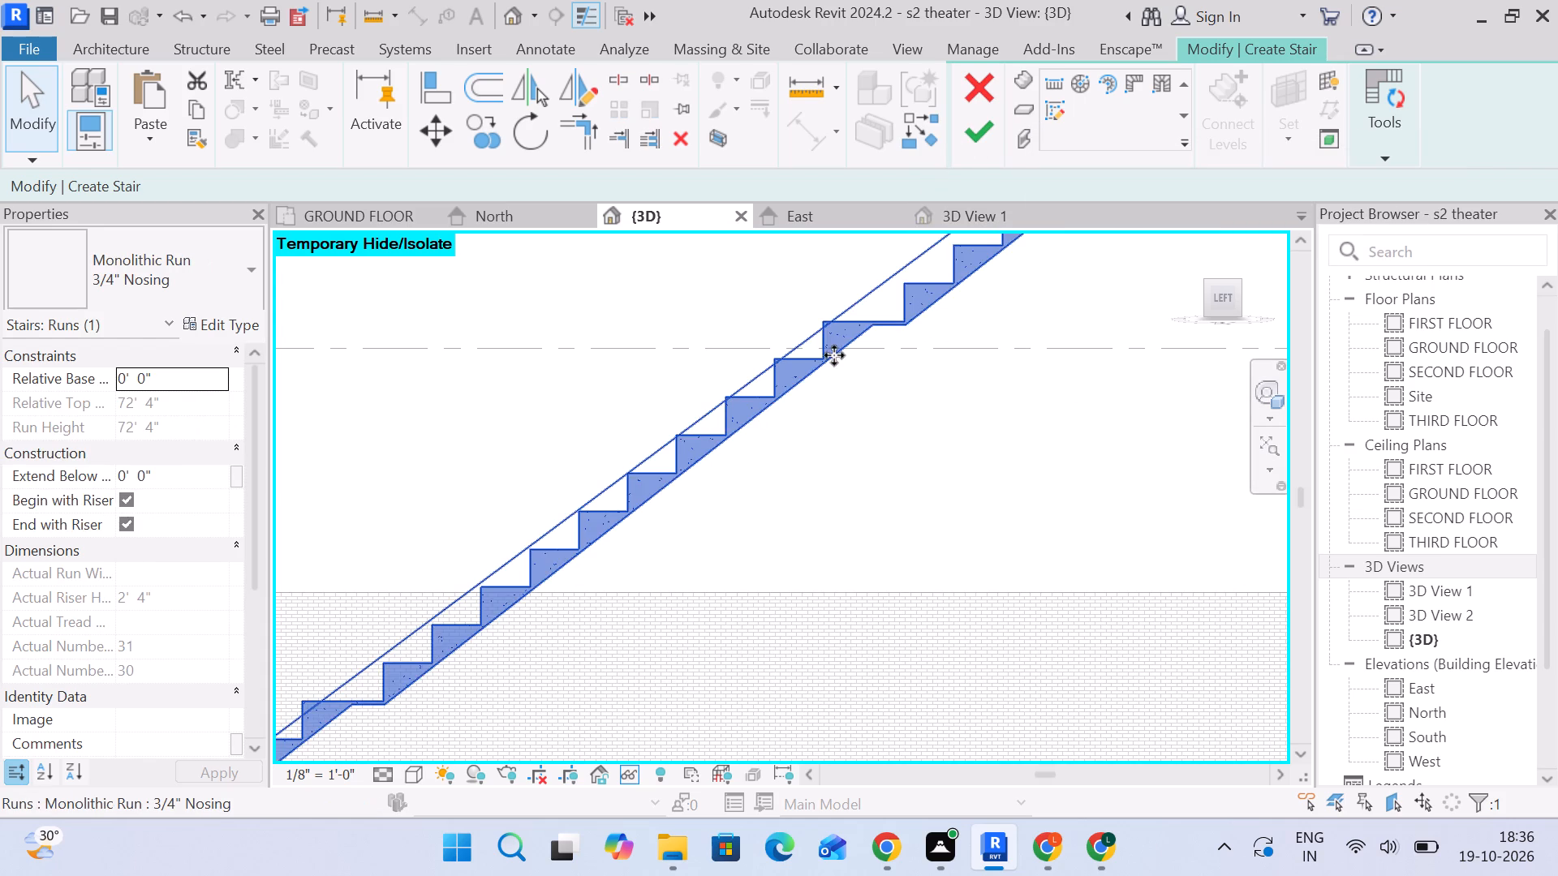
pyautogui.scroll(-7, 834, 355)
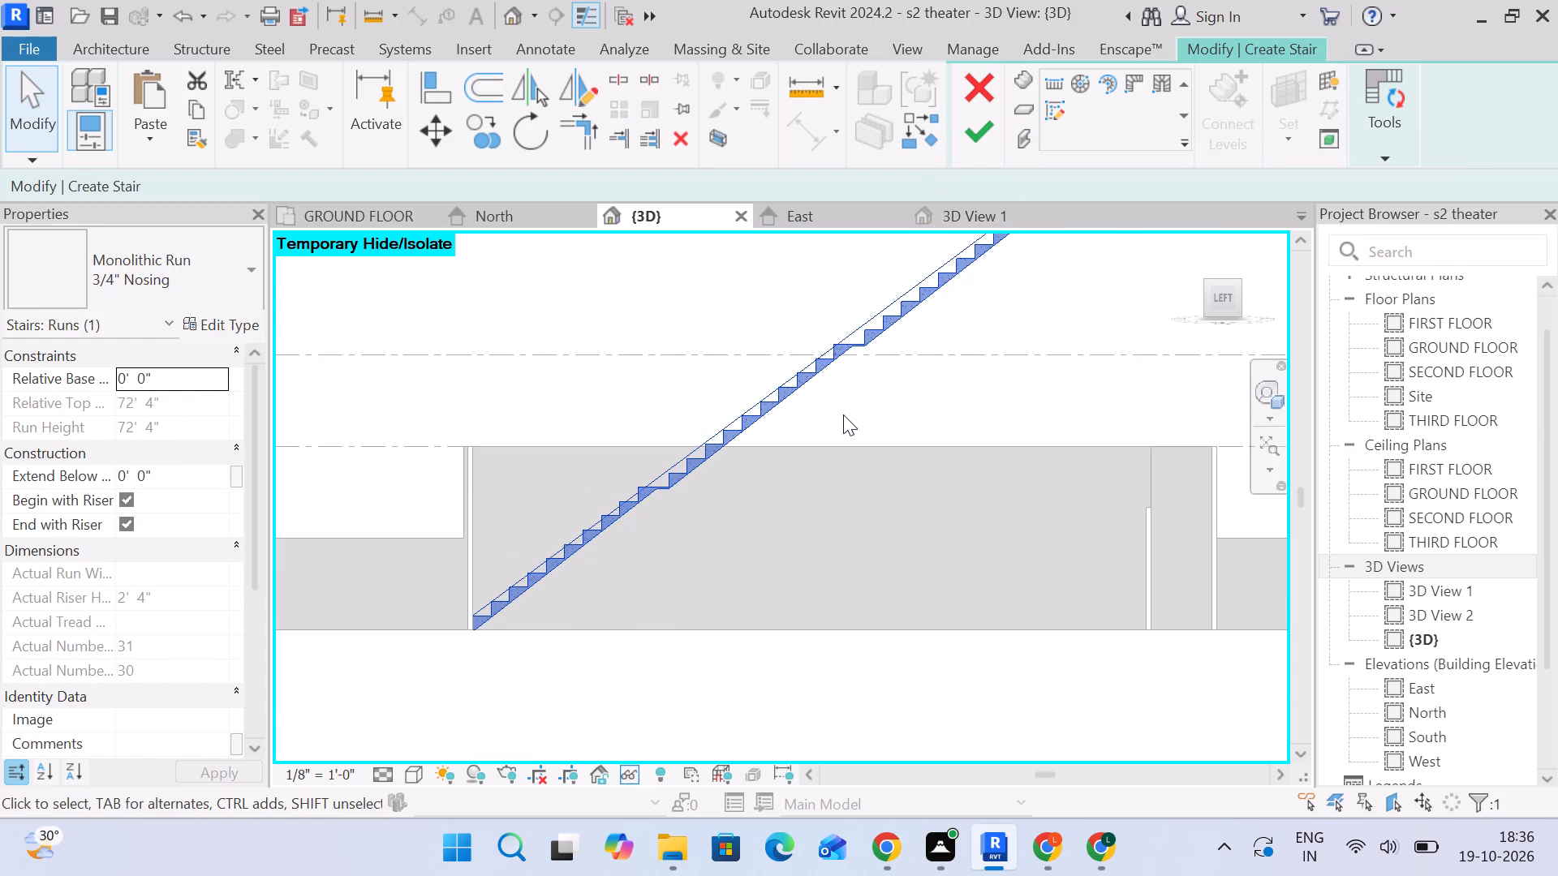
pyautogui.scroll(-2, 846, 419)
pyautogui.keyDown('shift'); pyautogui.moveTo(842, 423); pyautogui.dragTo(961, 424, button='middle'); pyautogui.keyUp('shift')
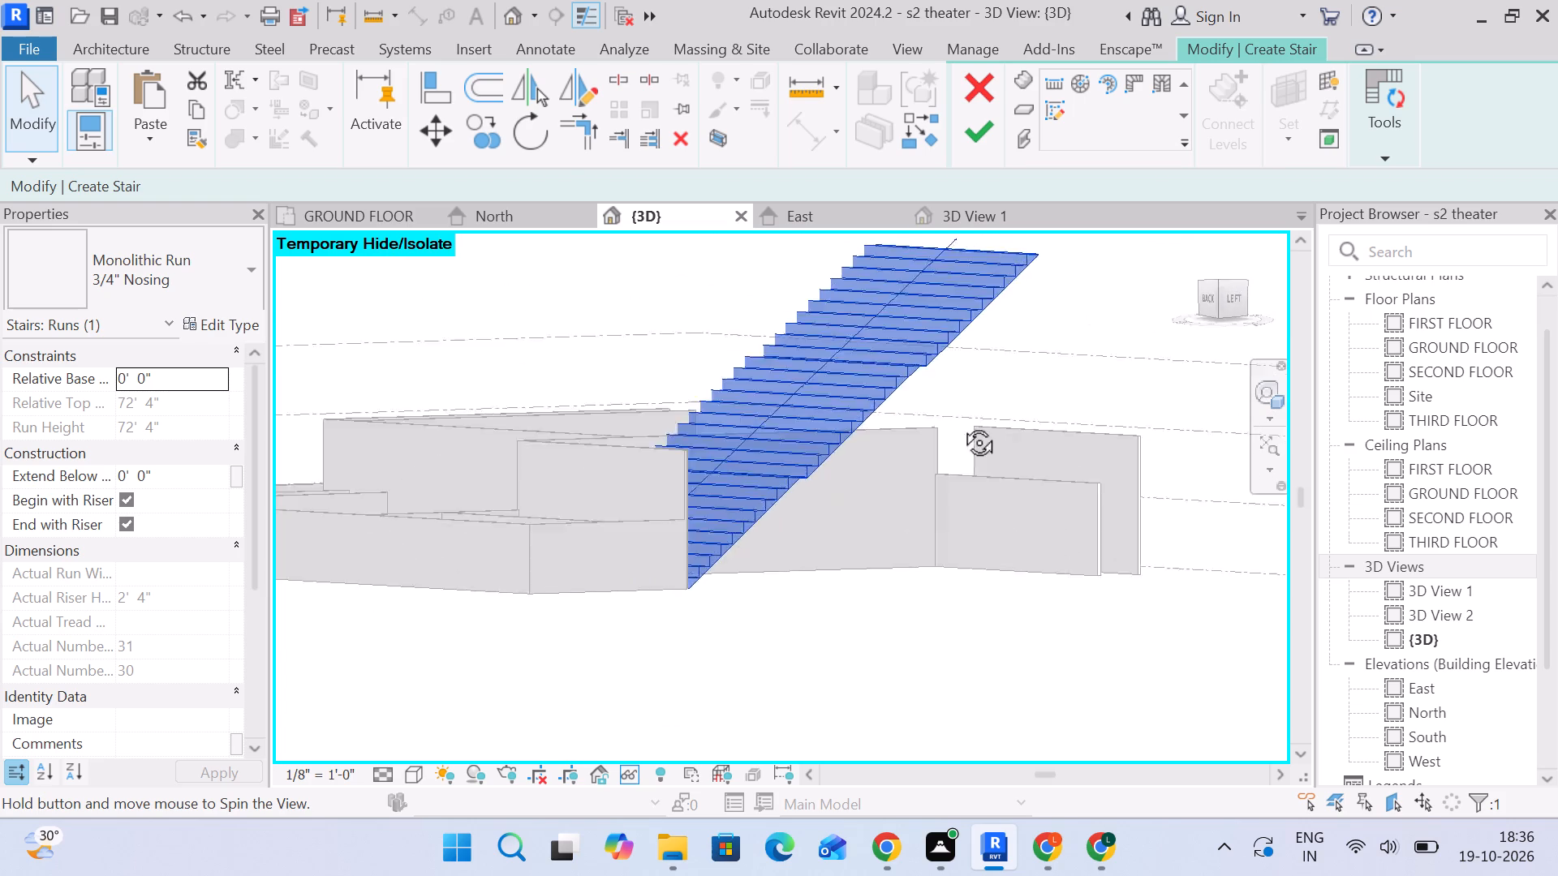
pyautogui.keyDown('shift'); pyautogui.moveTo(961, 424); pyautogui.dragTo(753, 588, button='middle'); pyautogui.keyUp('shift')
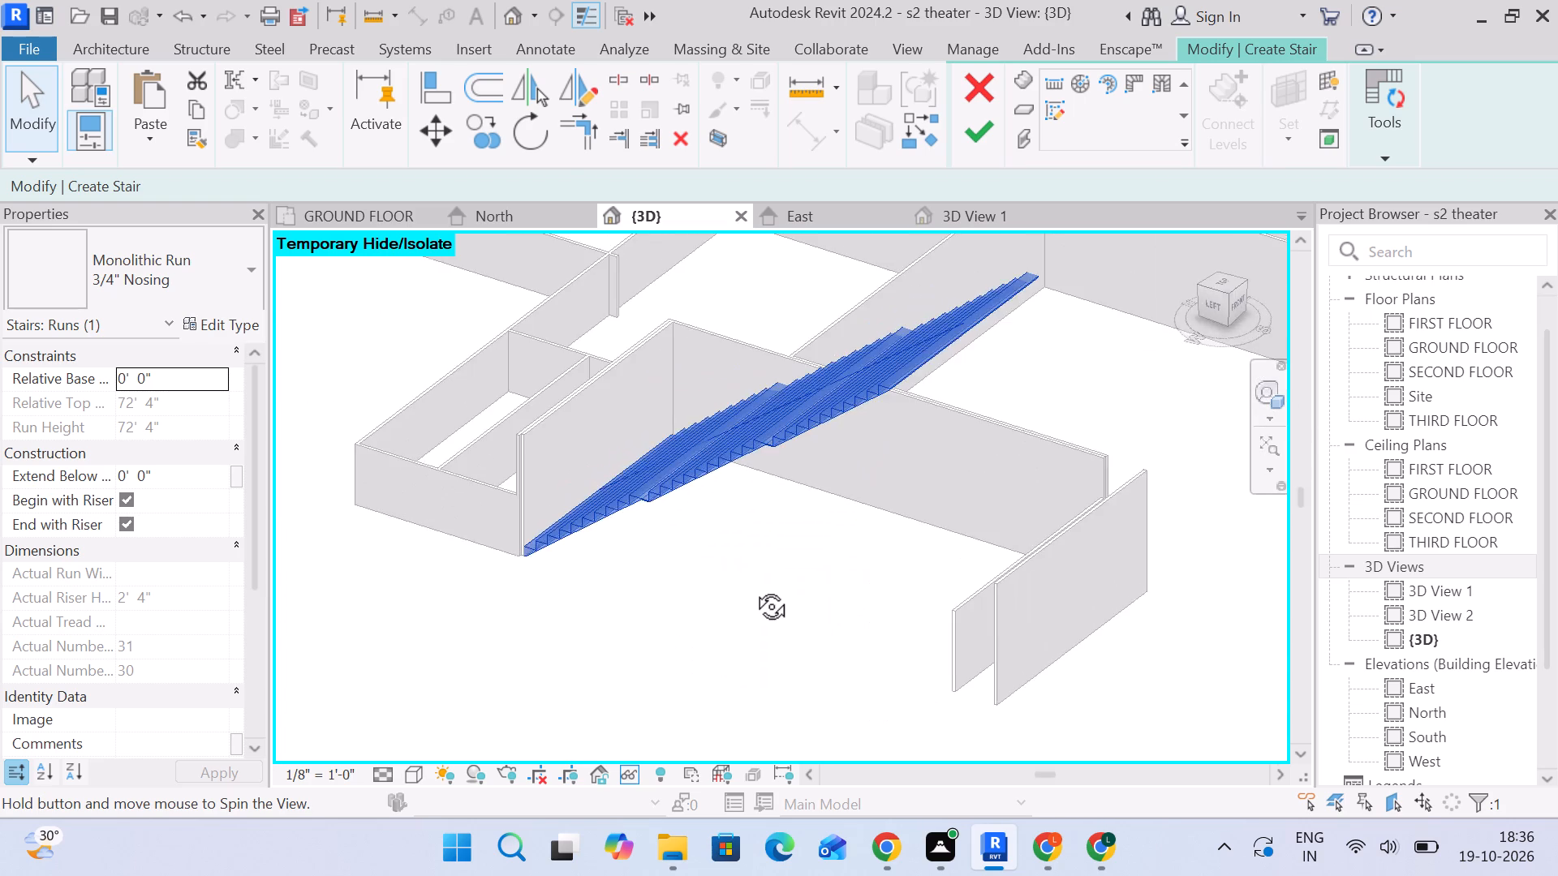
pyautogui.keyDown('shift'); pyautogui.moveTo(753, 588); pyautogui.dragTo(778, 573, button='middle'); pyautogui.keyUp('shift')
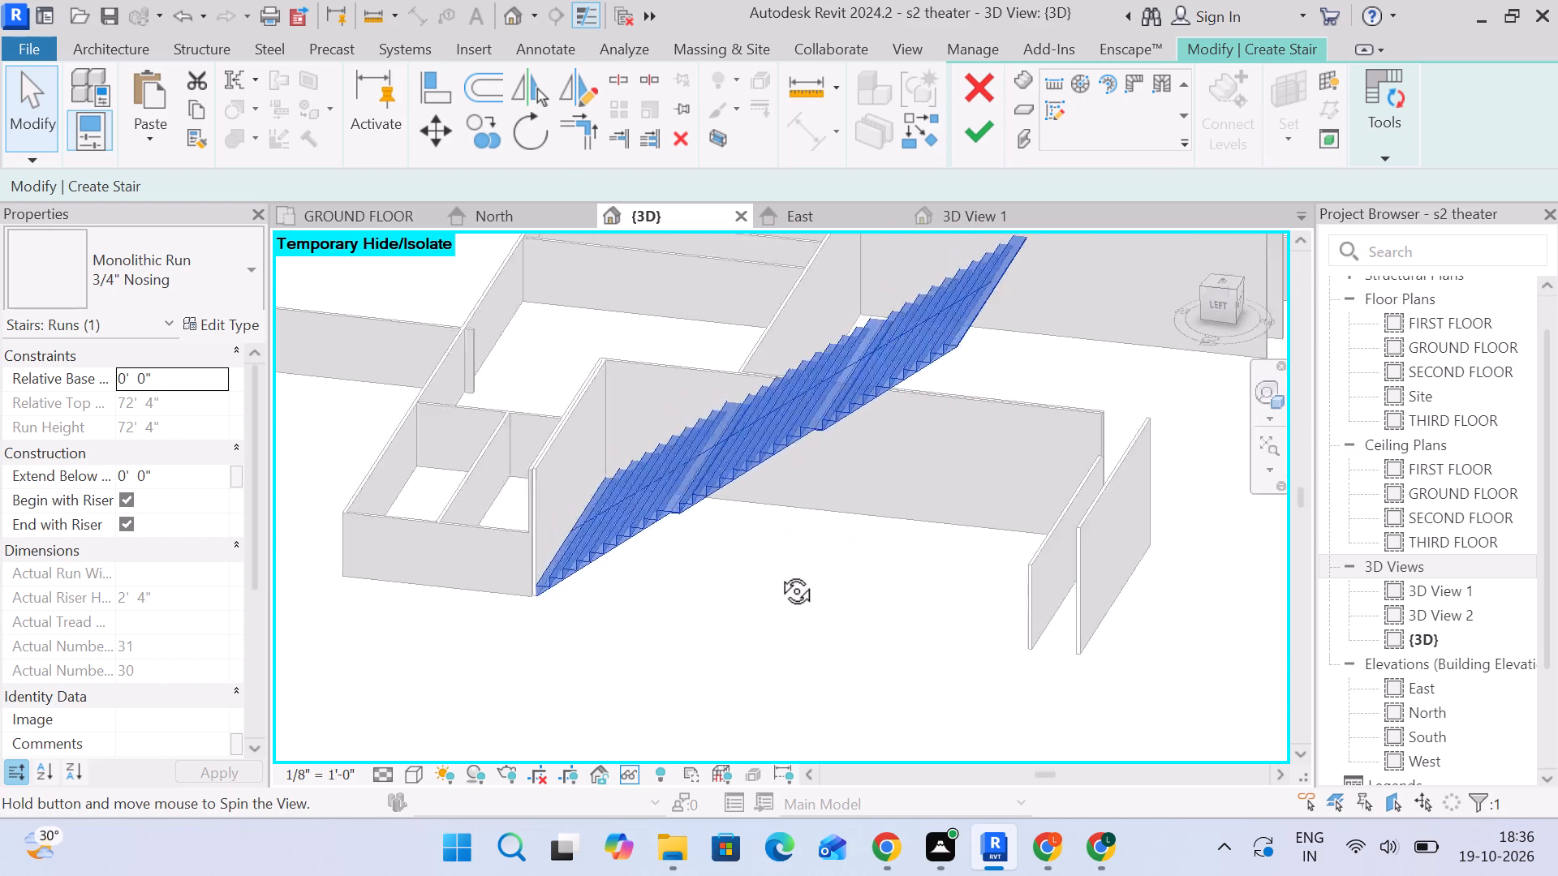
pyautogui.keyDown('shift'); pyautogui.moveTo(778, 573); pyautogui.dragTo(852, 414, button='middle'); pyautogui.keyUp('shift')
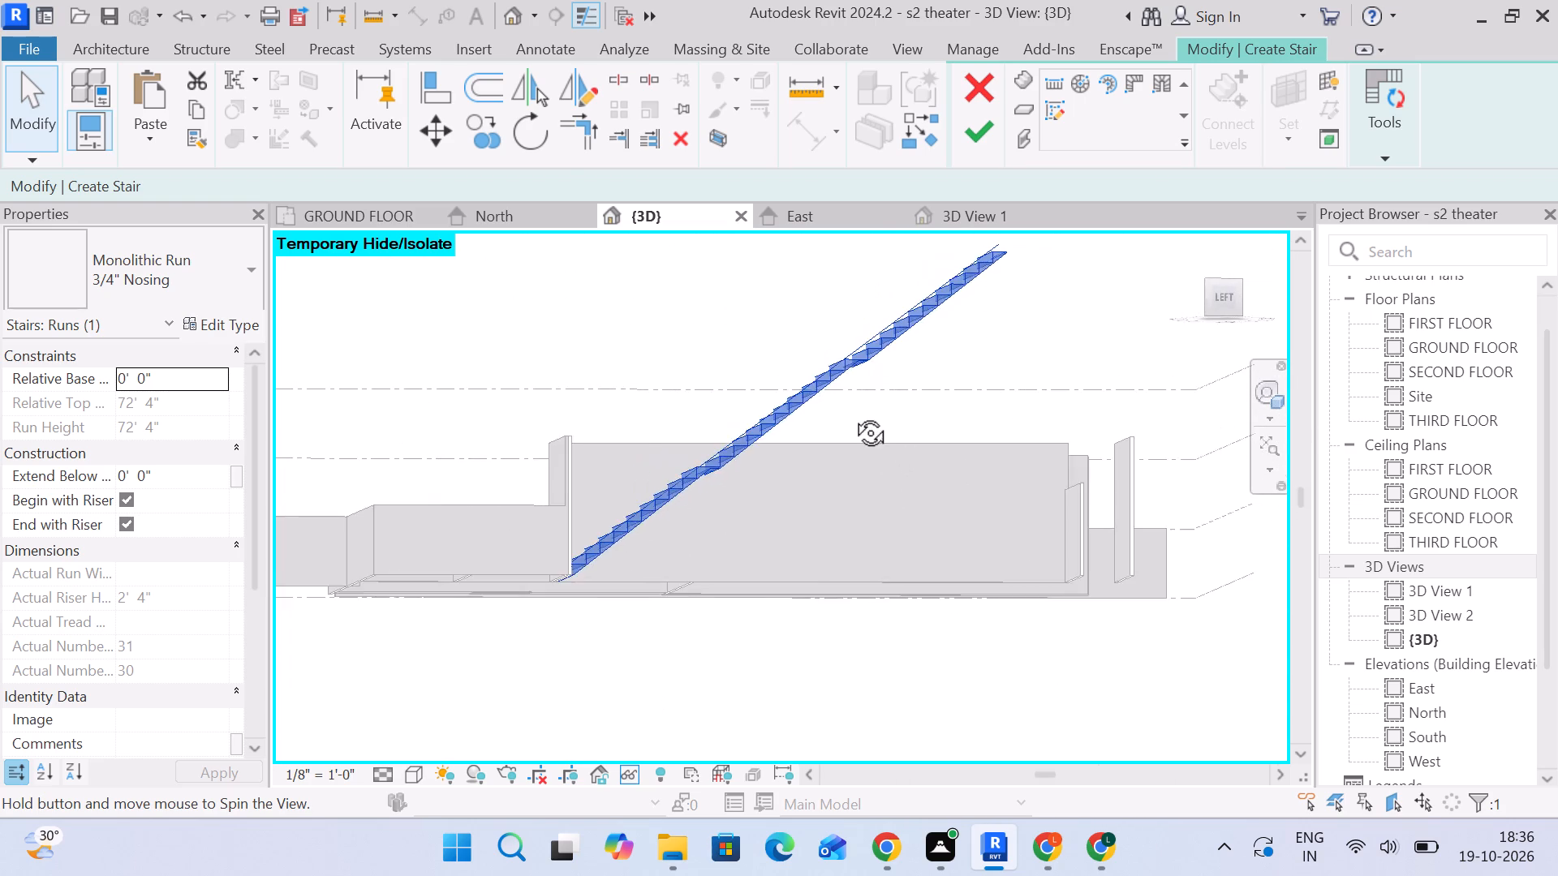
pyautogui.keyDown('shift'); pyautogui.moveTo(852, 414); pyautogui.dragTo(833, 470, button='middle'); pyautogui.keyUp('shift')
pyautogui.scroll(-3, 906, 327)
pyautogui.moveTo(898, 350); pyautogui.dragTo(693, 633, button='middle')
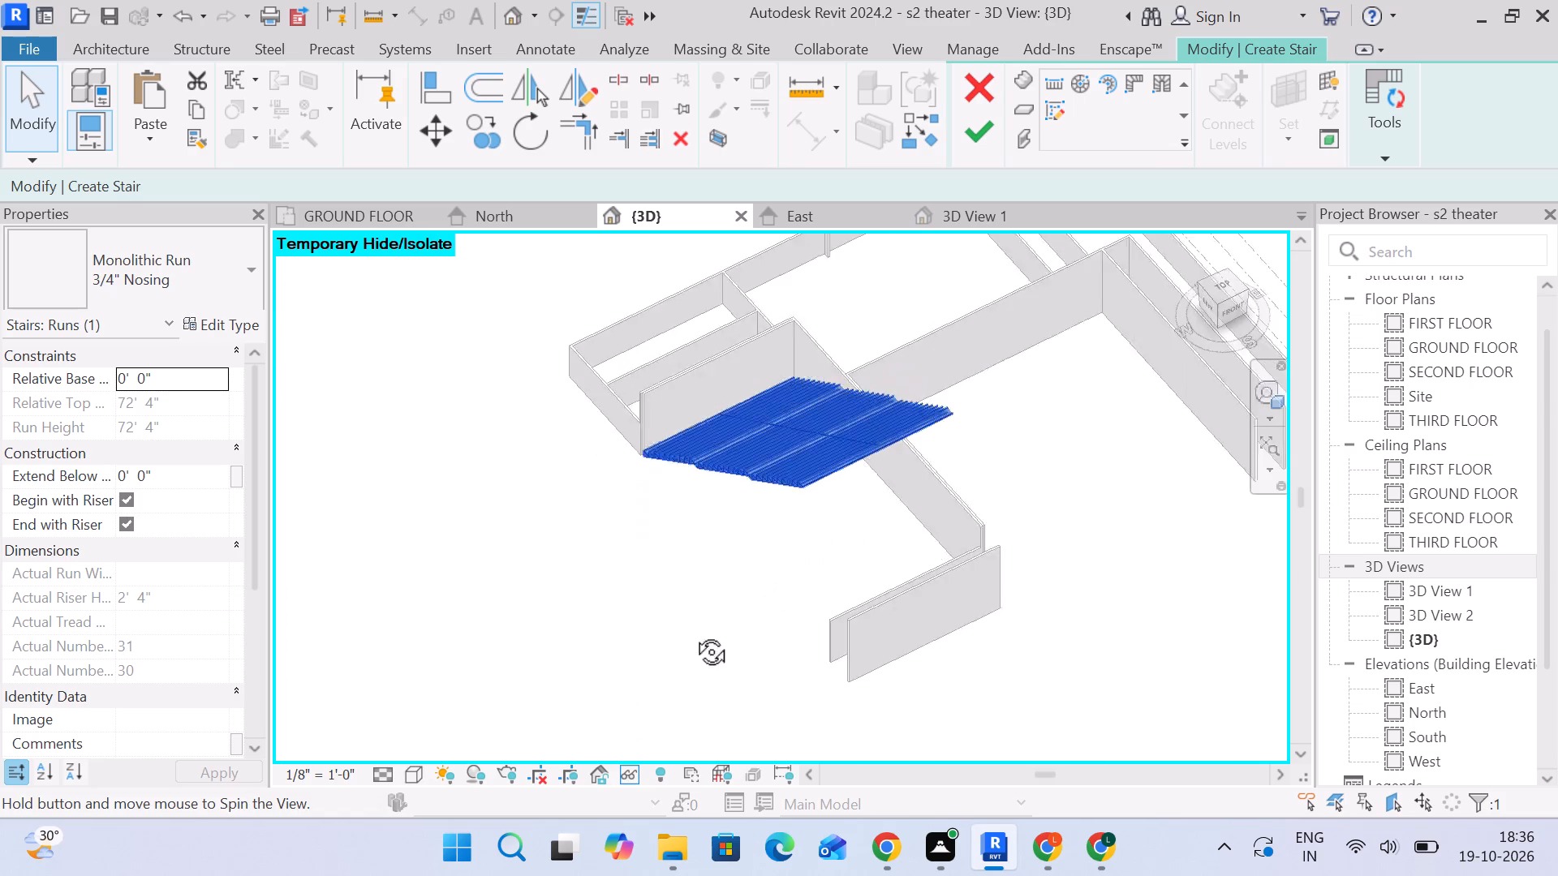
pyautogui.moveTo(693, 633); pyautogui.dragTo(680, 646, button='middle')
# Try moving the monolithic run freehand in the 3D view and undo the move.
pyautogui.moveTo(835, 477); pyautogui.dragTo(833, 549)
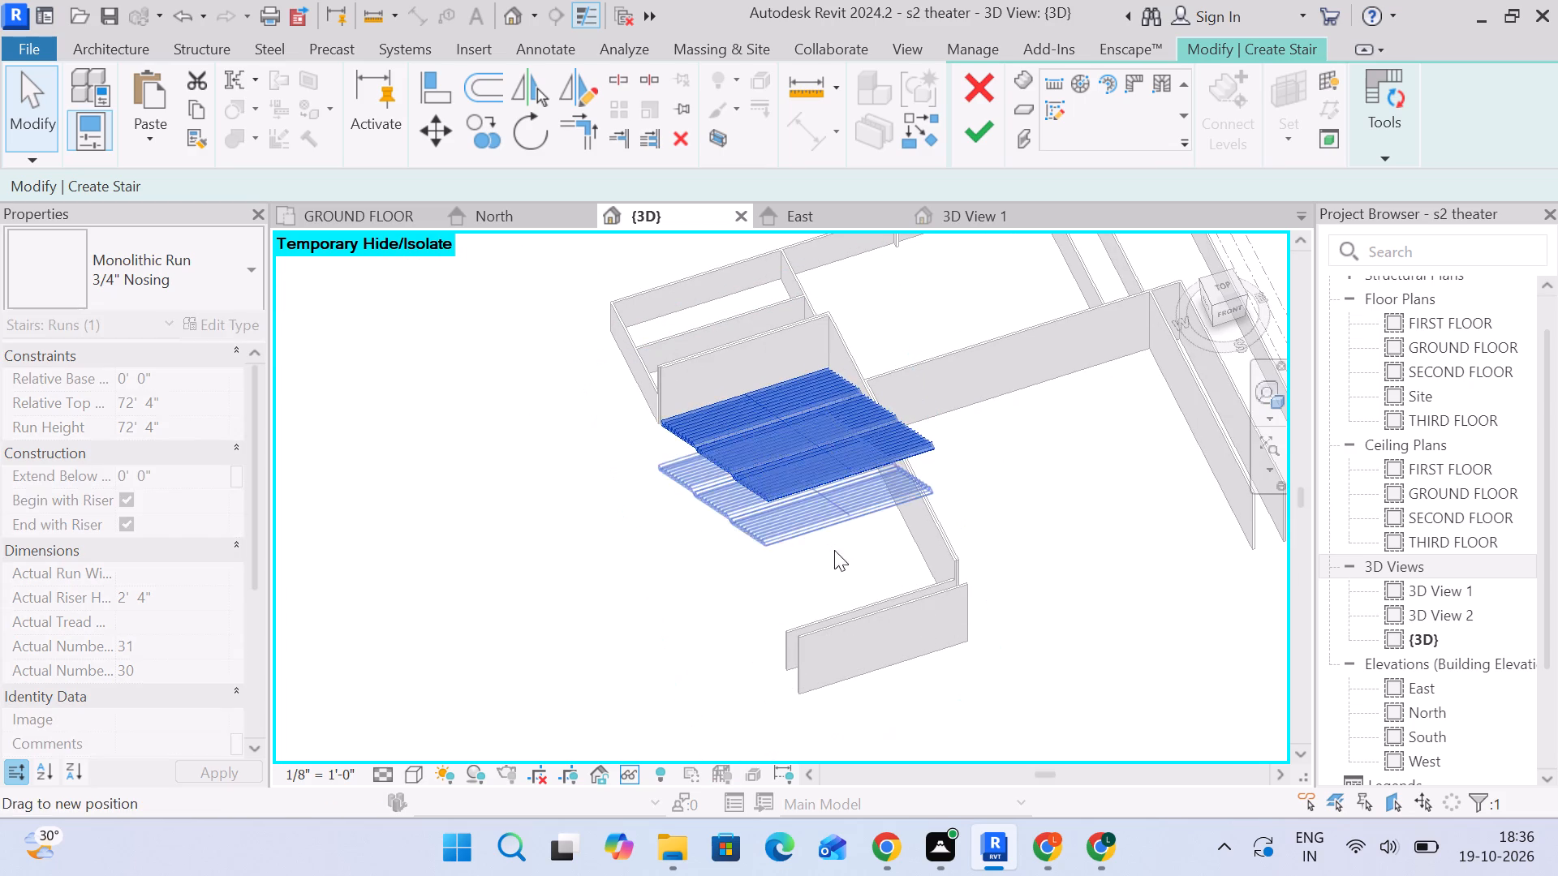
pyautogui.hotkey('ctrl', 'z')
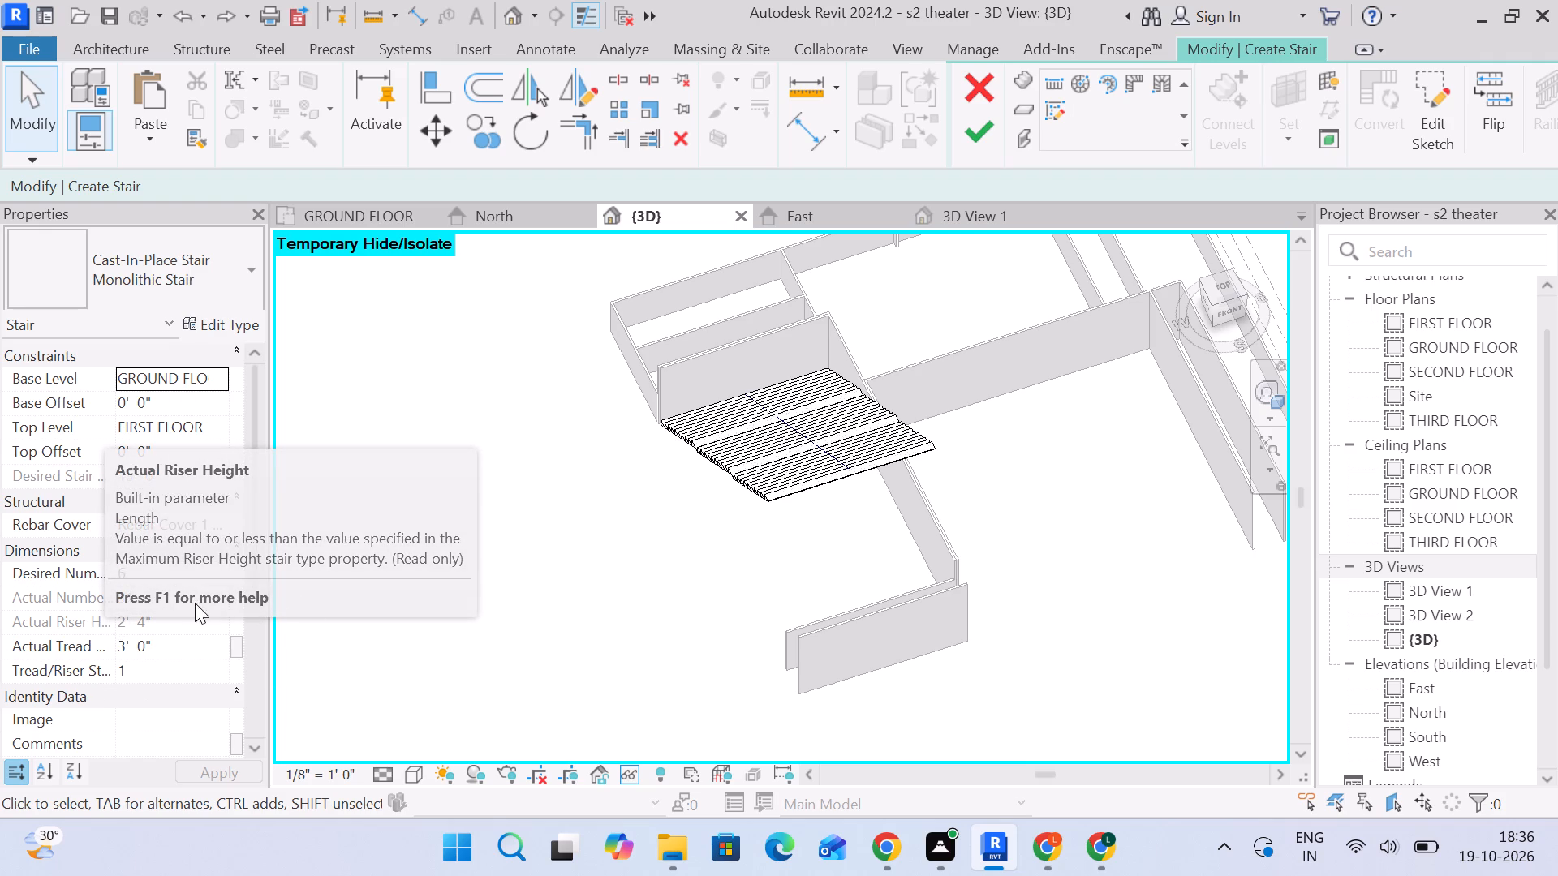
# Re-enter 0' 5" as the Monolithic Stair type's Maximum Riser Height, apply it and accept the type properties.
pyautogui.scroll(-2, 151, 616)
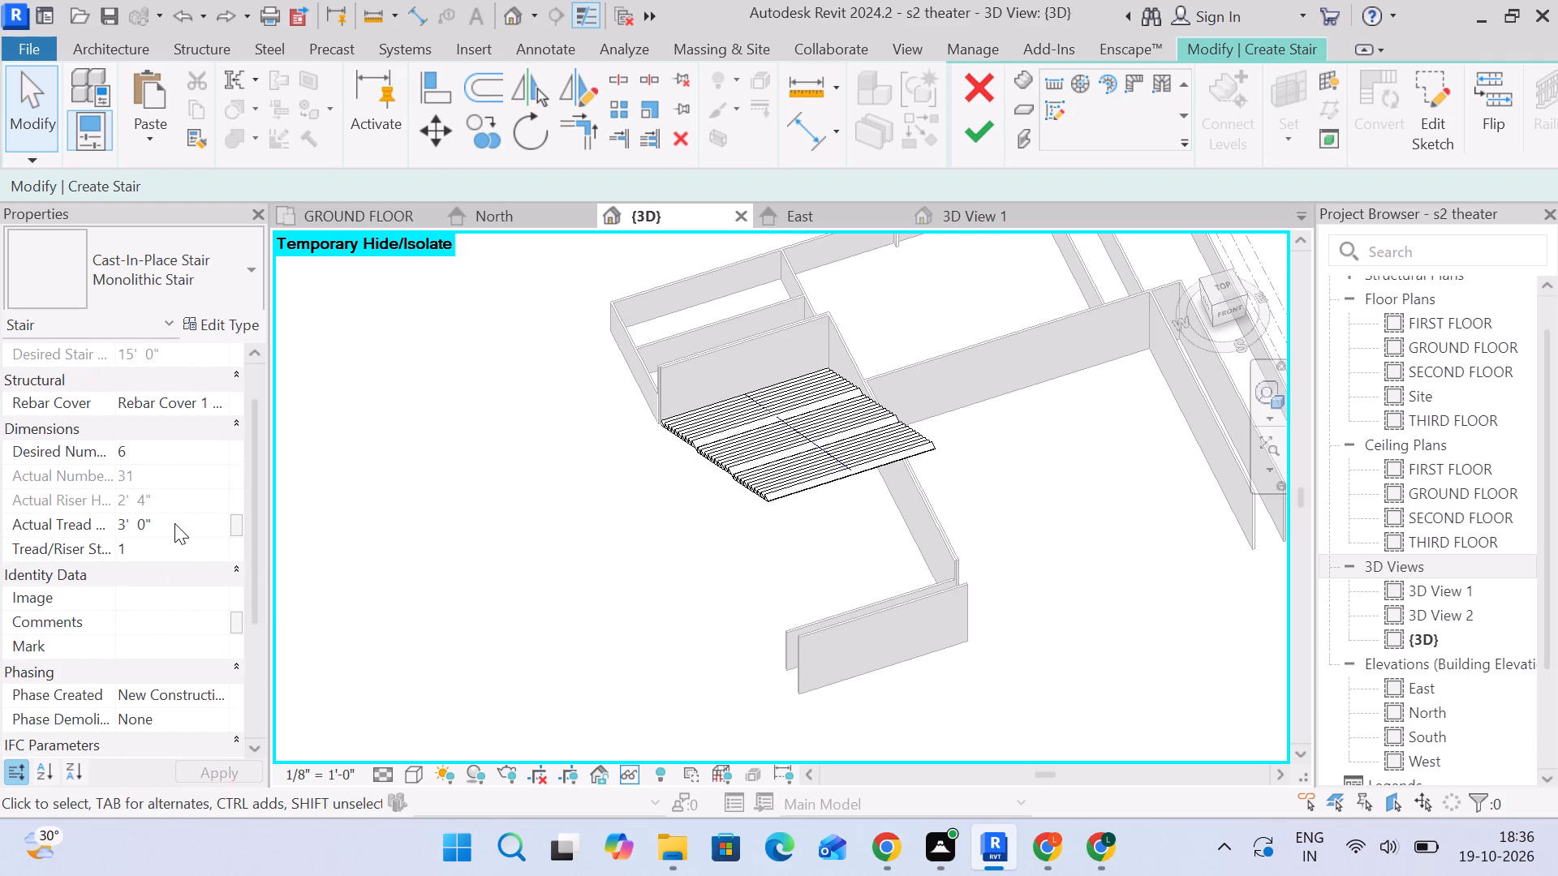
pyautogui.tripleClick(176, 505)
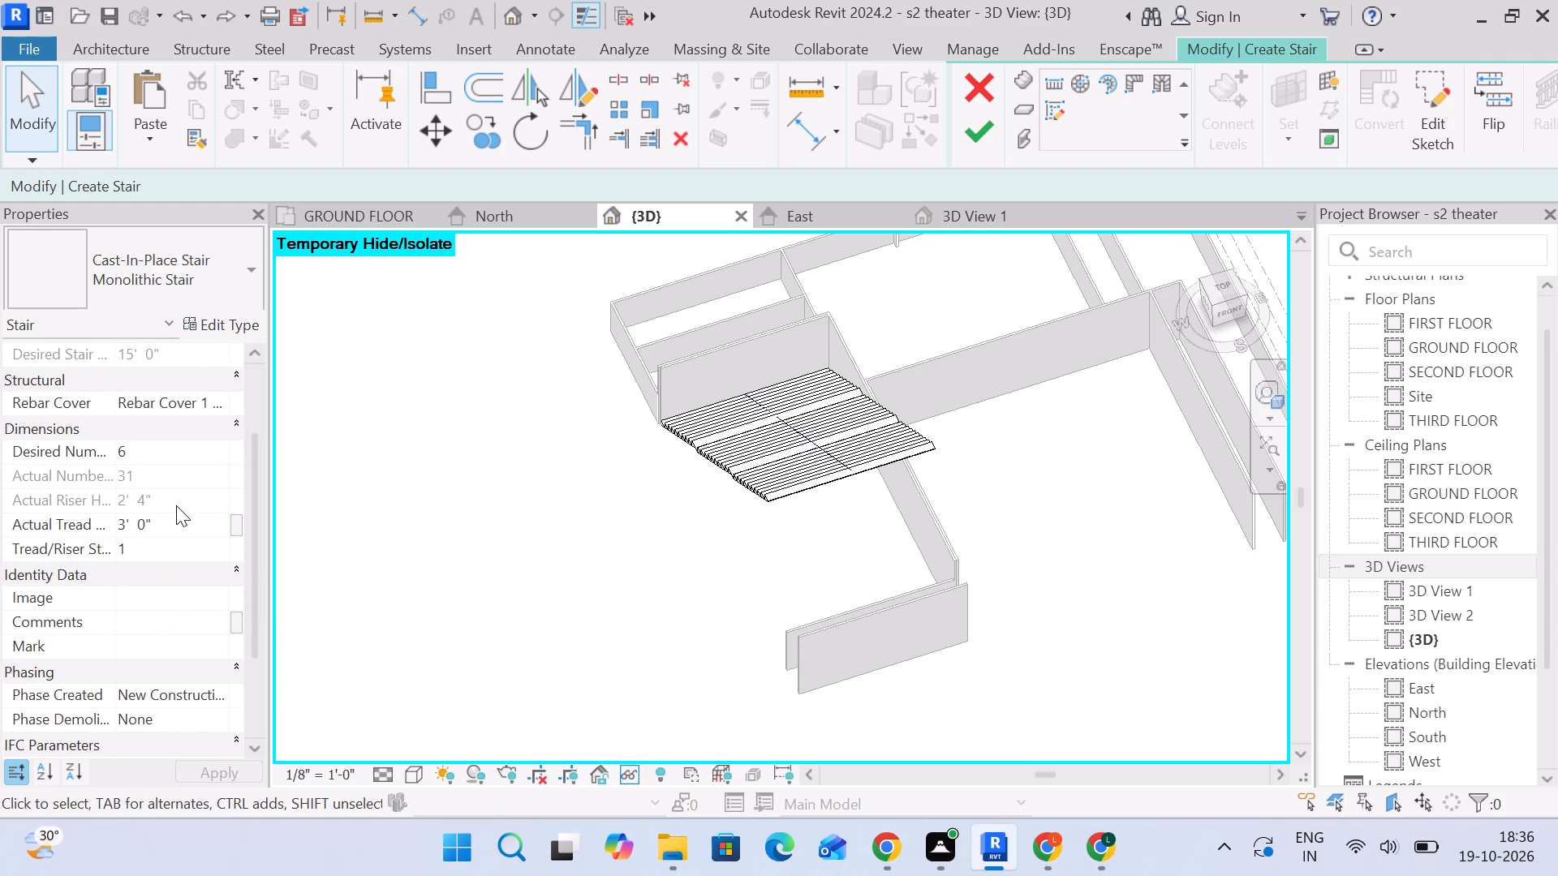
pyautogui.click(176, 505)
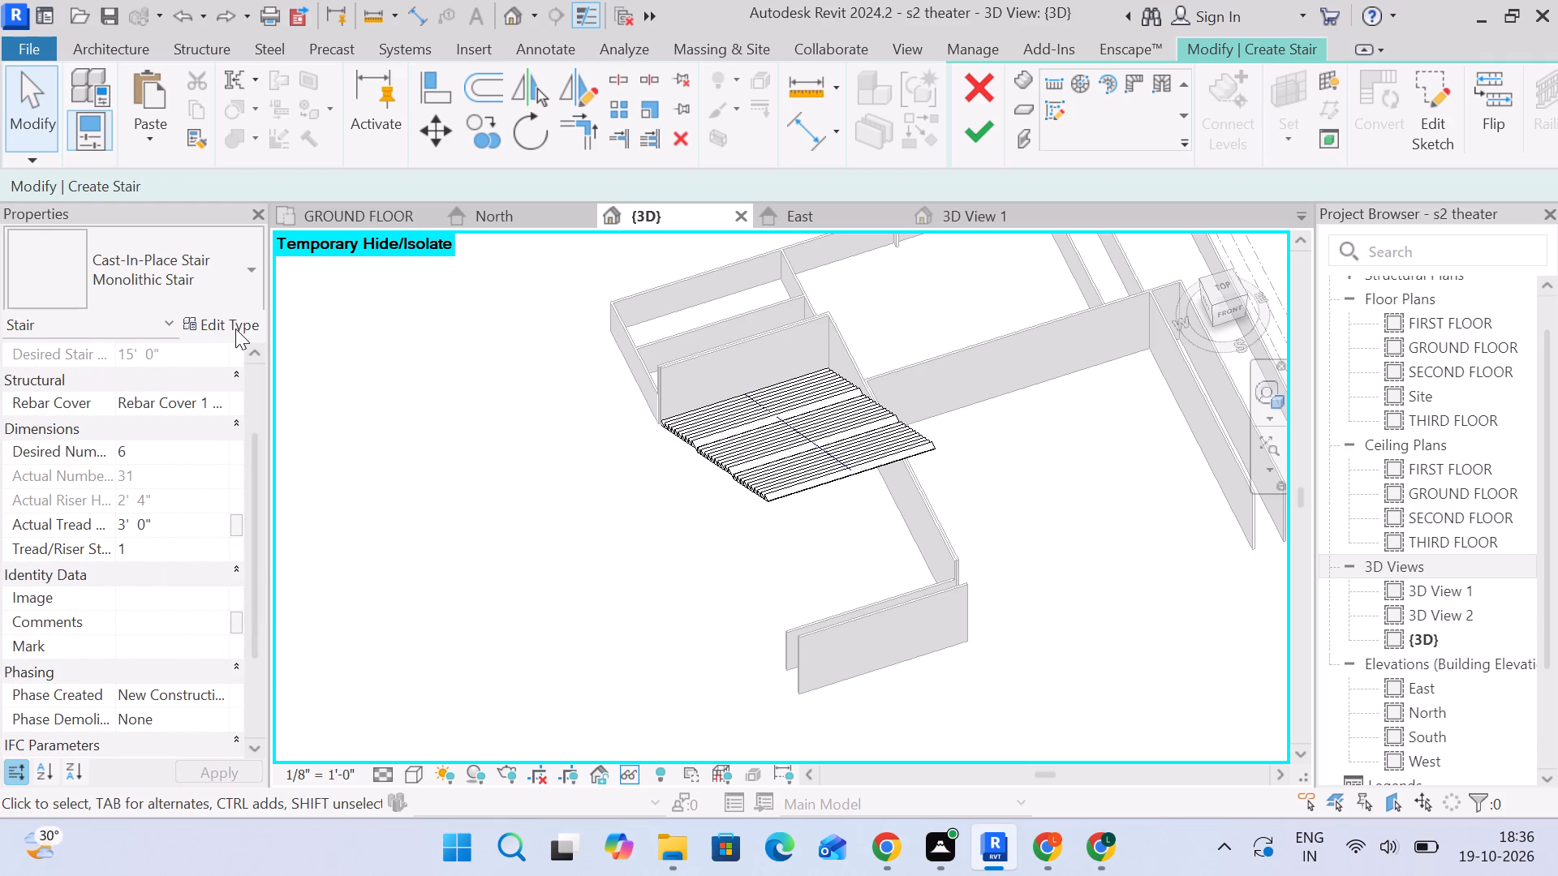
pyautogui.click(235, 328)
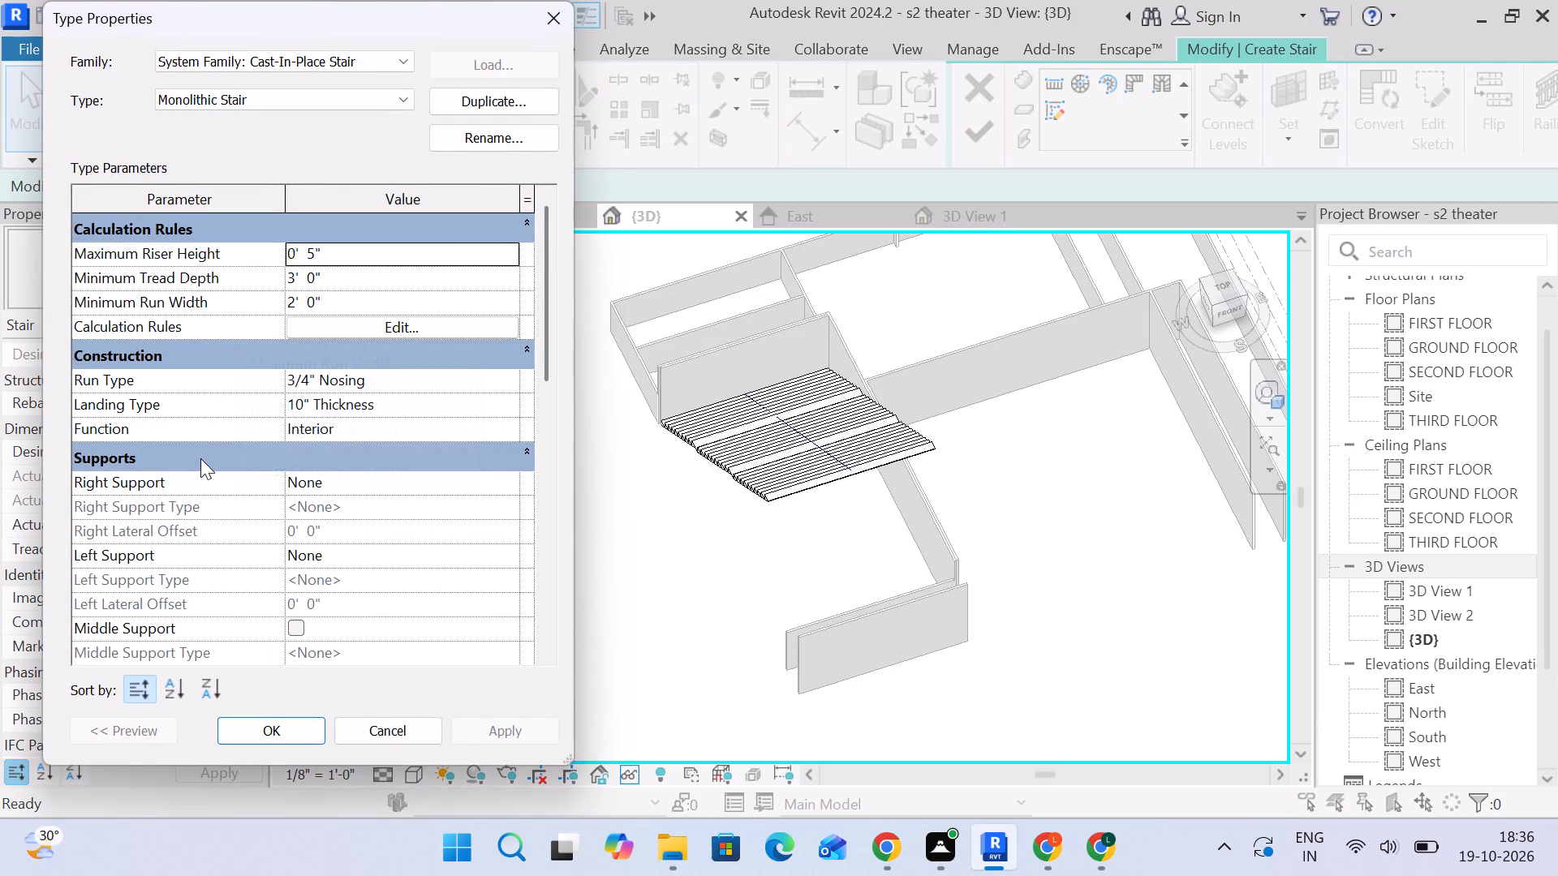
pyautogui.scroll(-4, 203, 457)
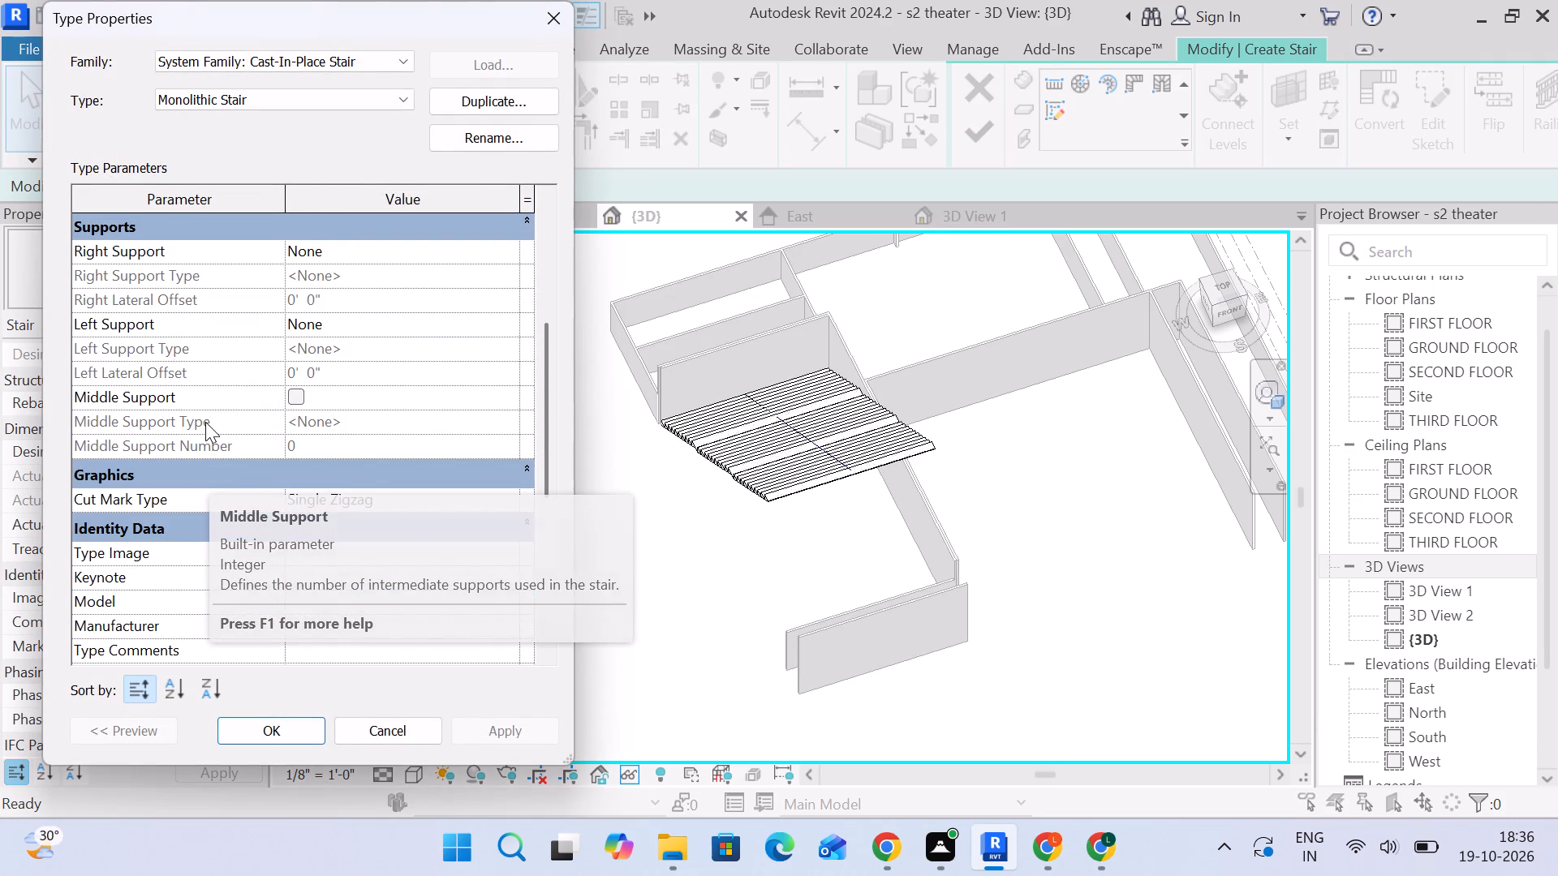
pyautogui.scroll(3, 207, 420)
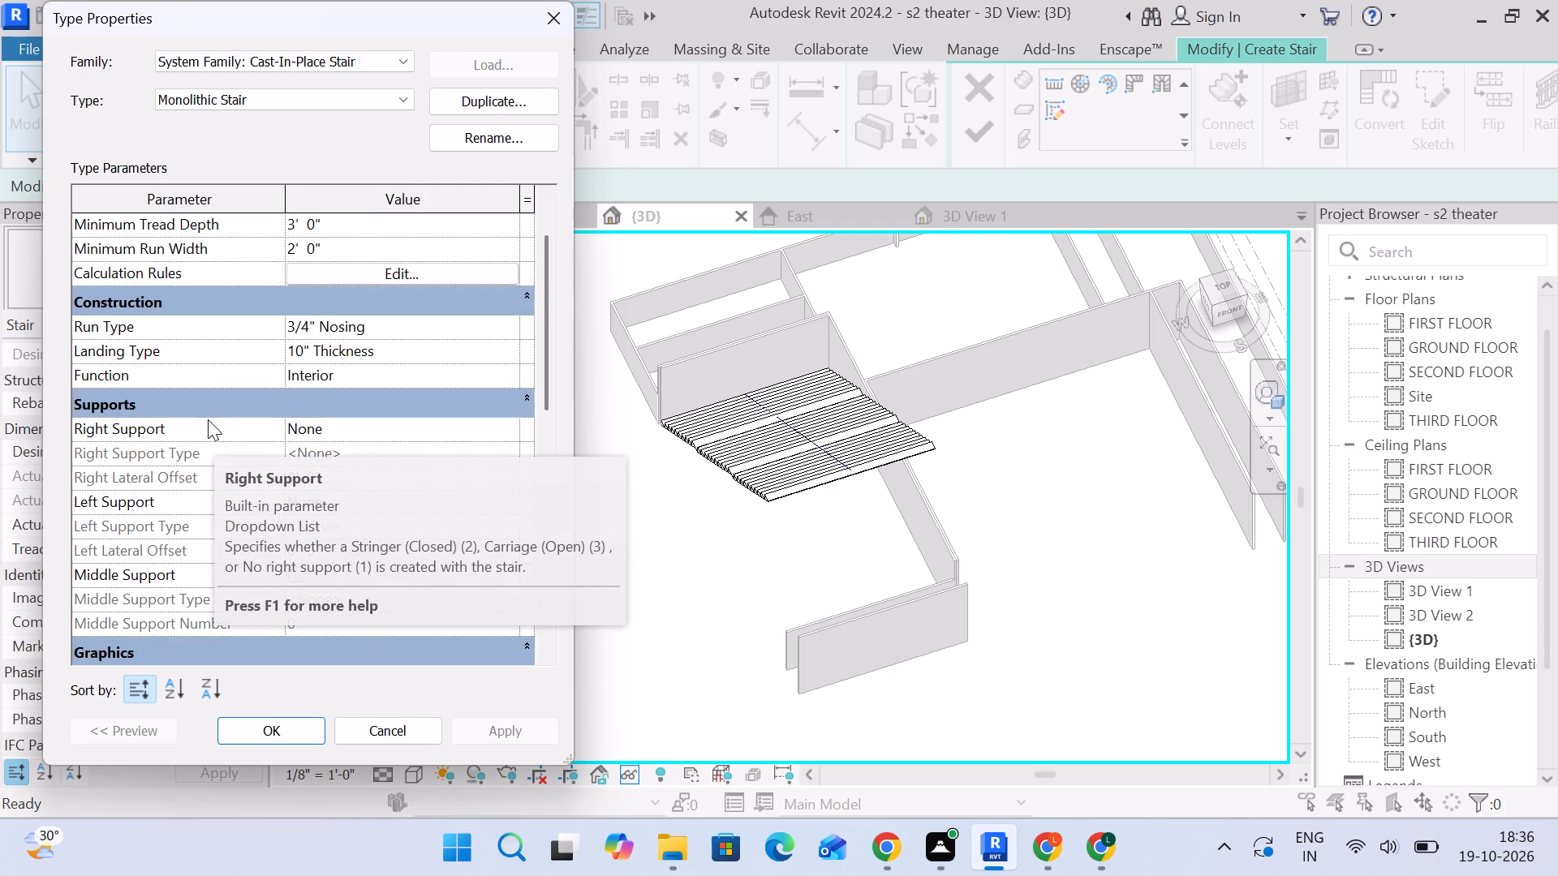
pyautogui.scroll(4, 226, 438)
pyautogui.scroll(2, 193, 358)
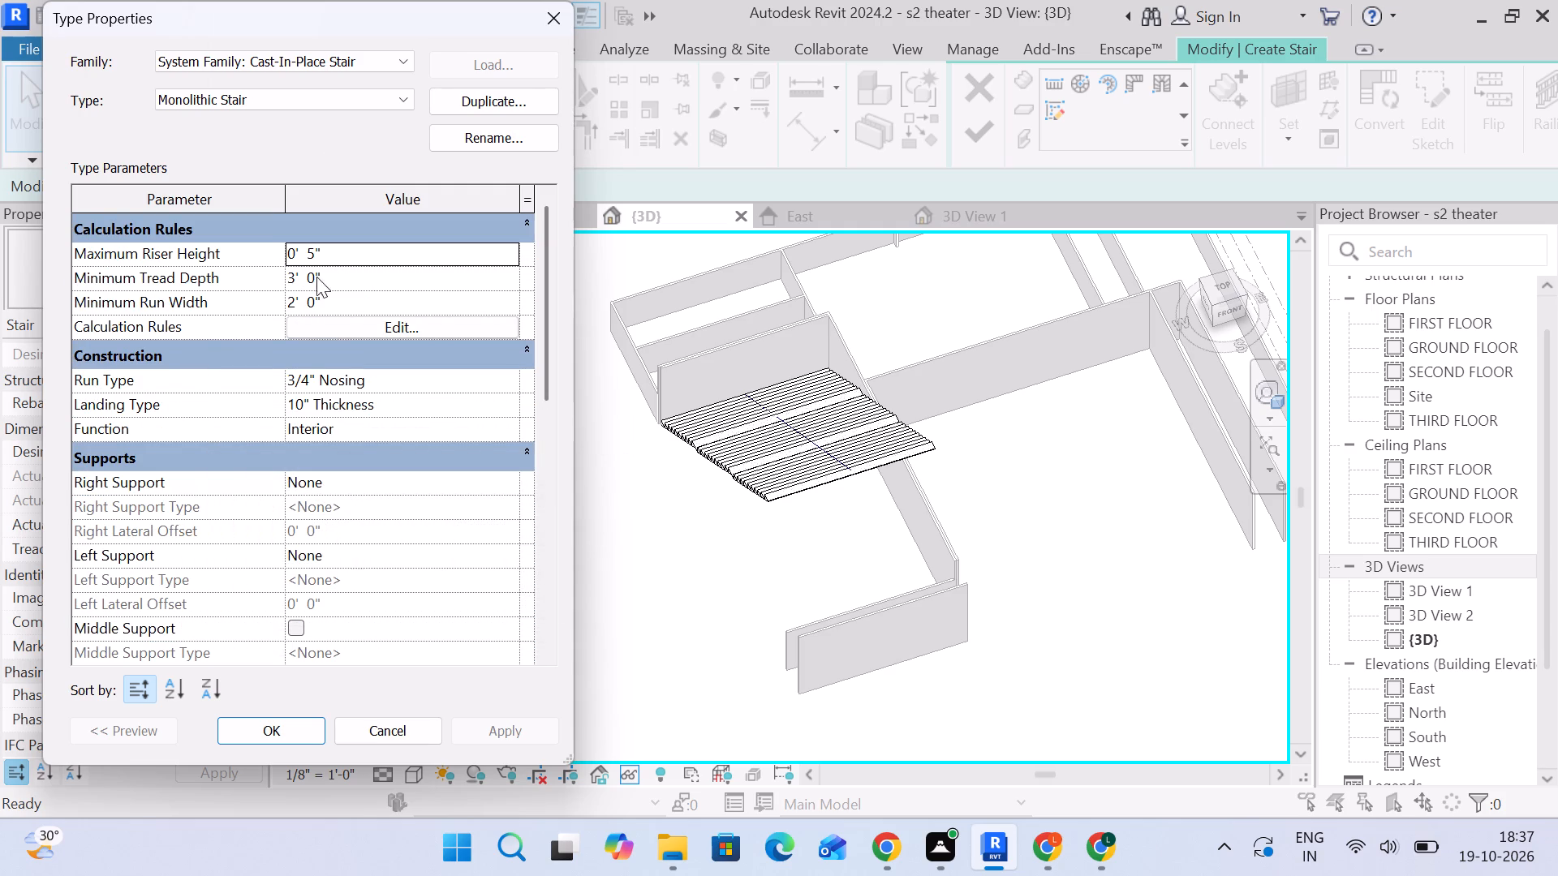
pyautogui.click(334, 256)
pyautogui.moveTo(334, 256); pyautogui.dragTo(206, 251)
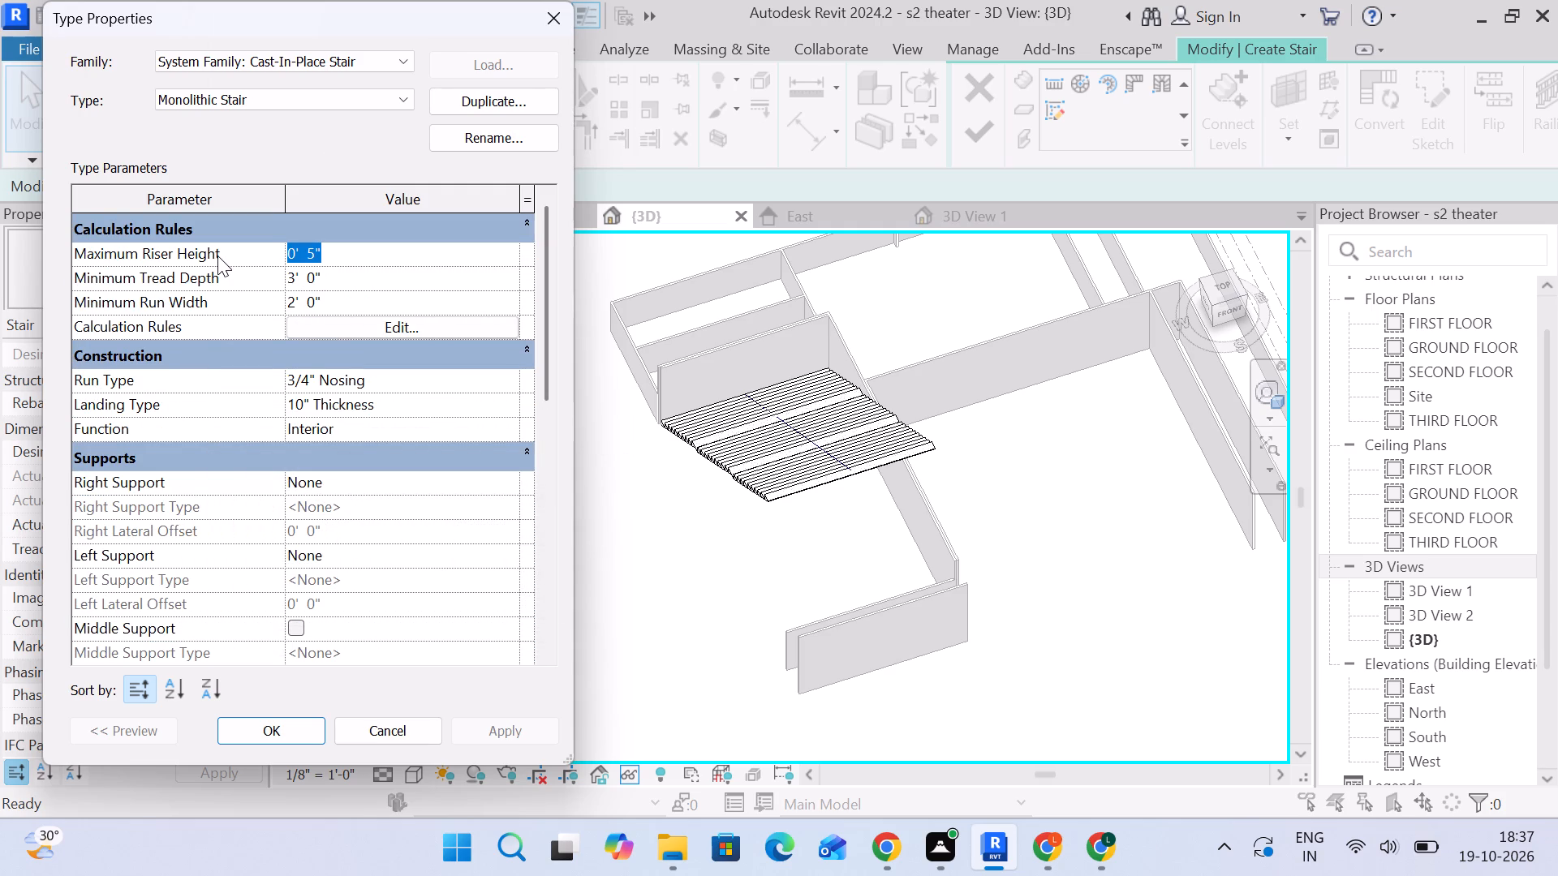
pyautogui.press('1')
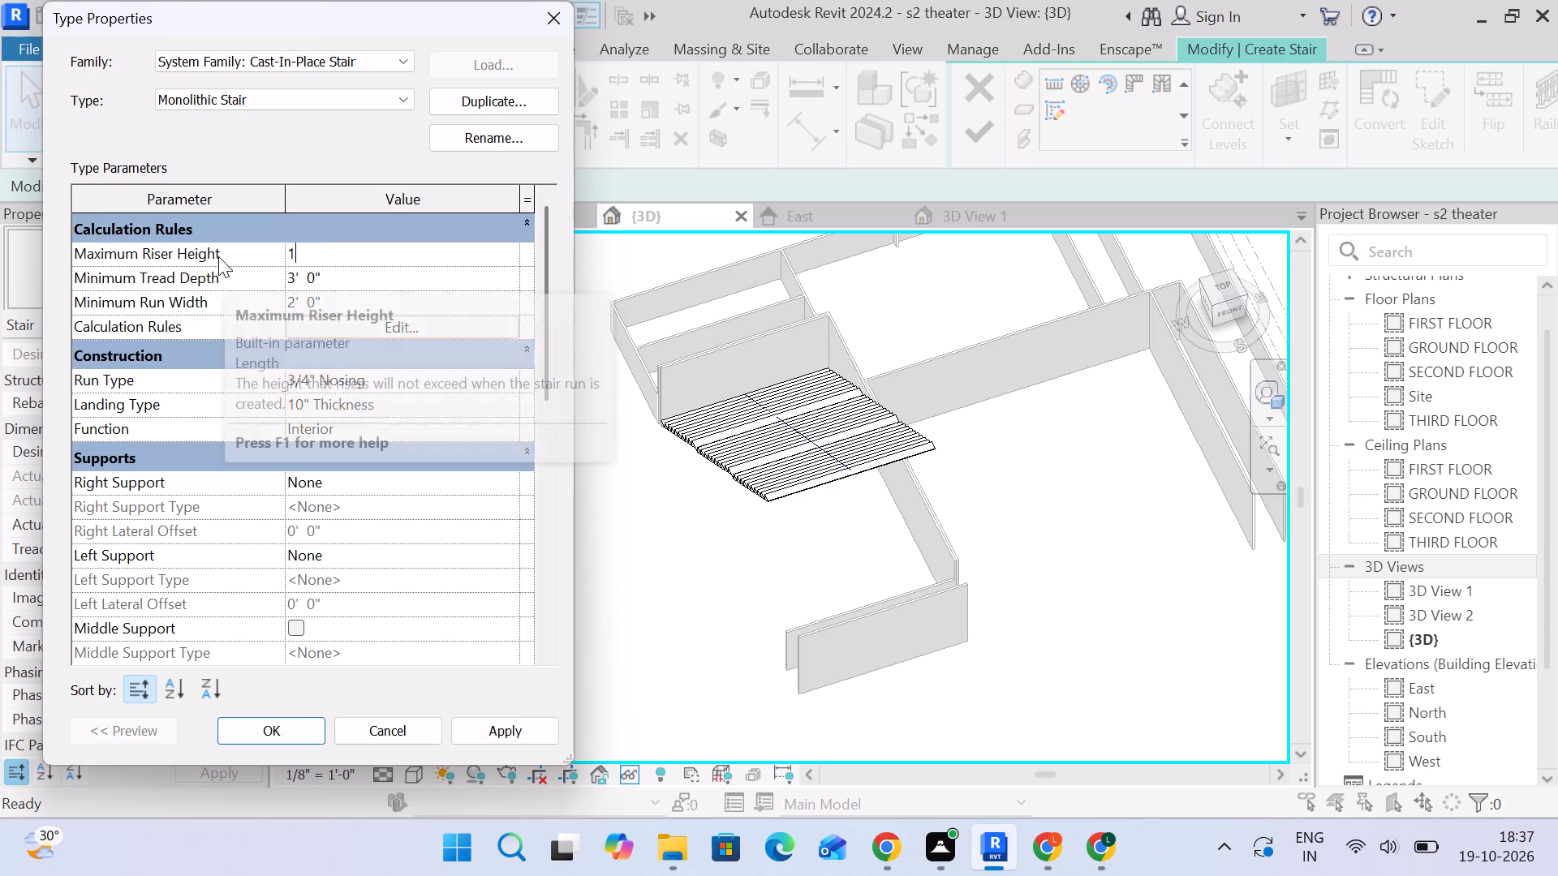
pyautogui.press('BackSpace')
pyautogui.write('5"')
pyautogui.press('Return')
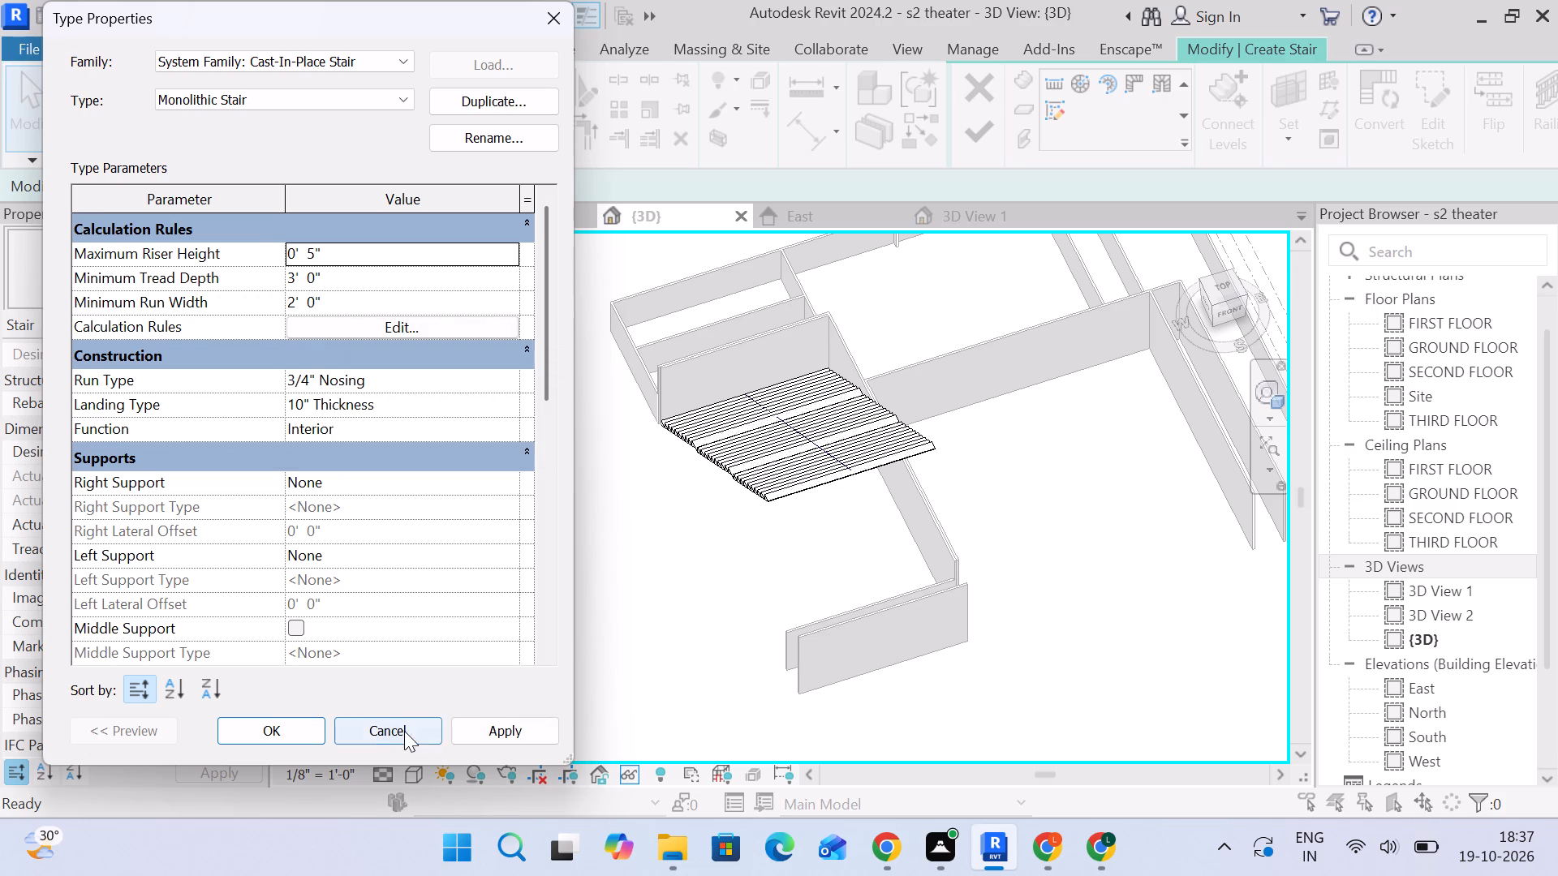
pyautogui.click(489, 726)
pyautogui.click(268, 741)
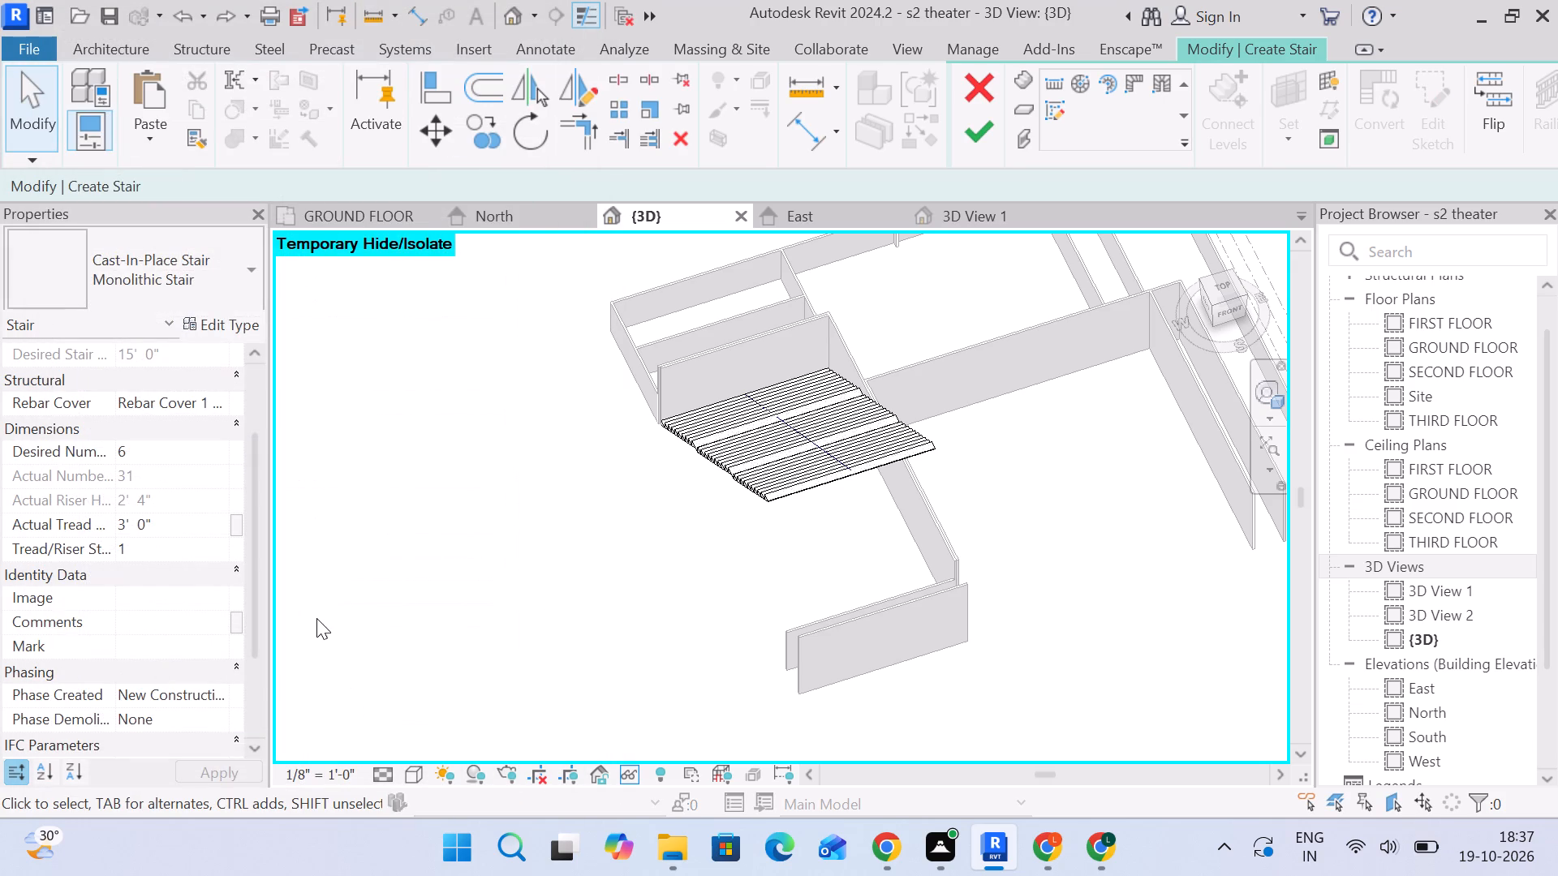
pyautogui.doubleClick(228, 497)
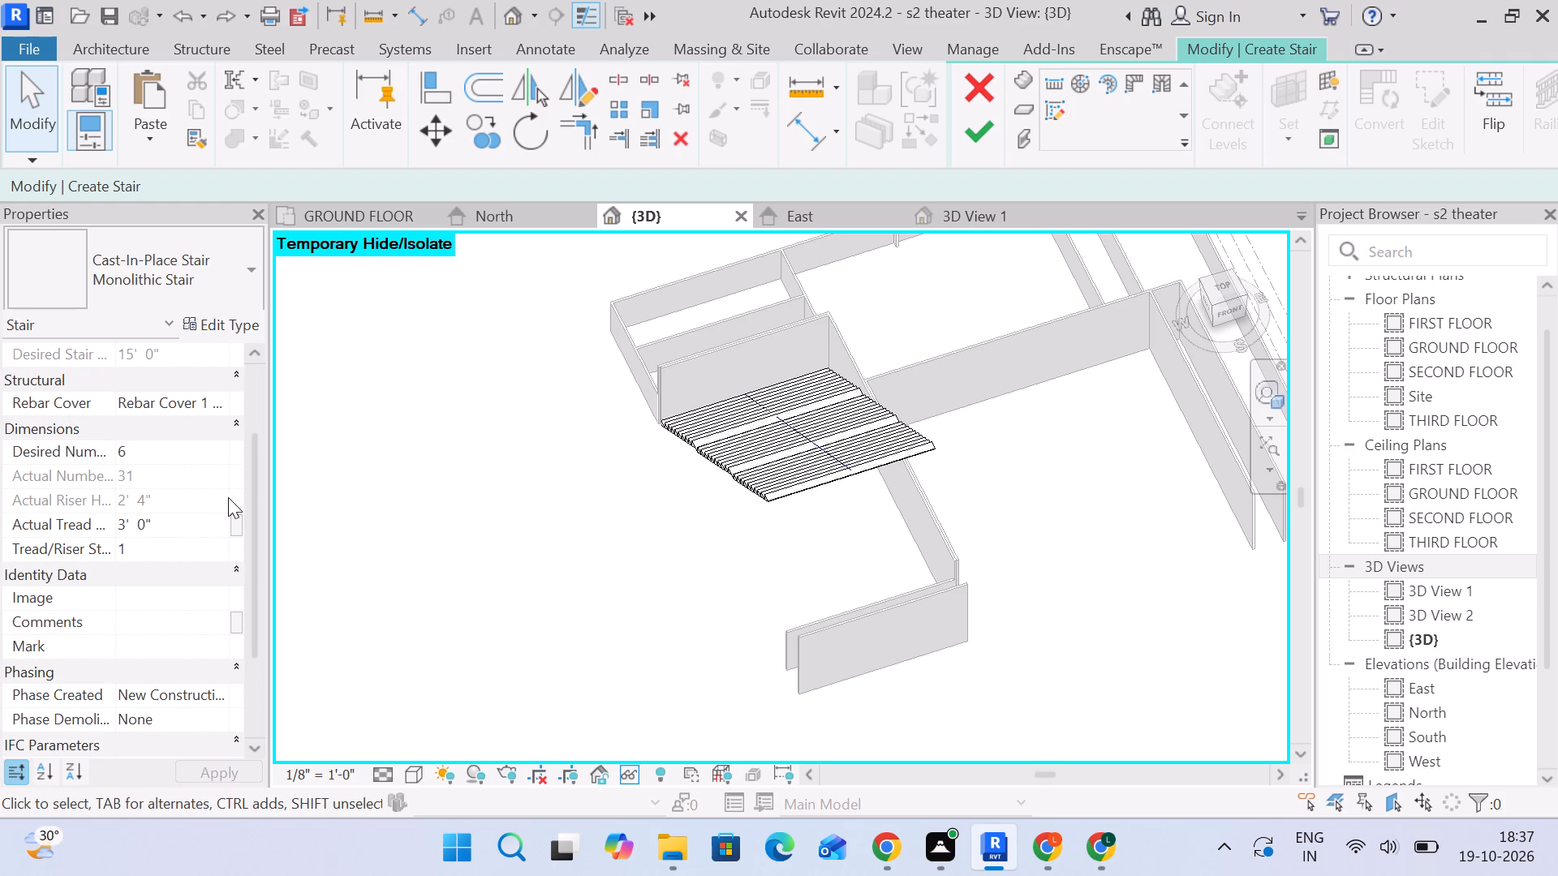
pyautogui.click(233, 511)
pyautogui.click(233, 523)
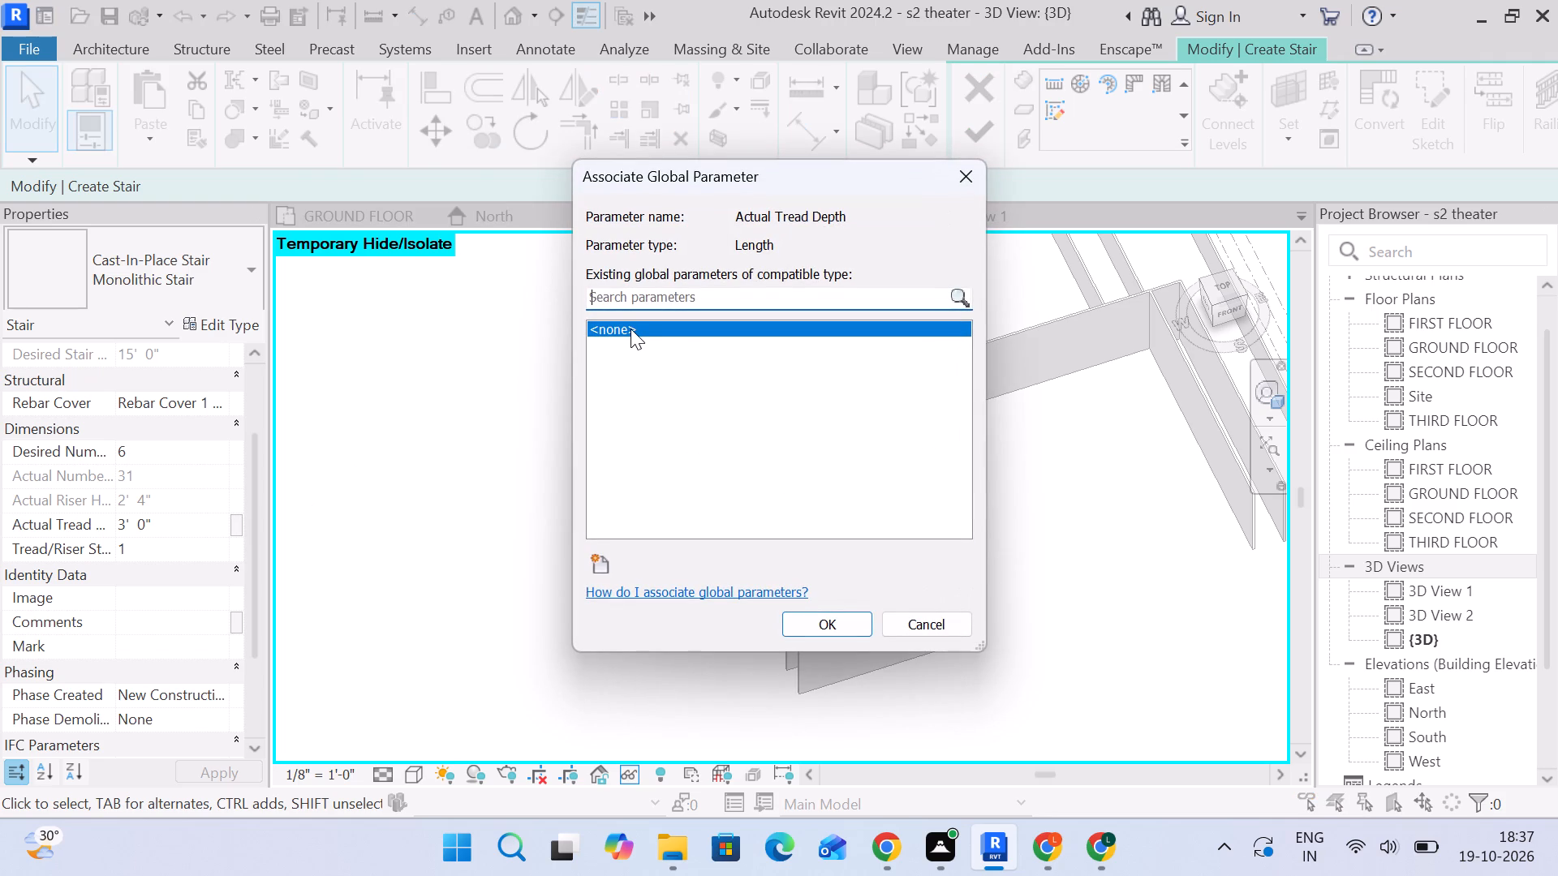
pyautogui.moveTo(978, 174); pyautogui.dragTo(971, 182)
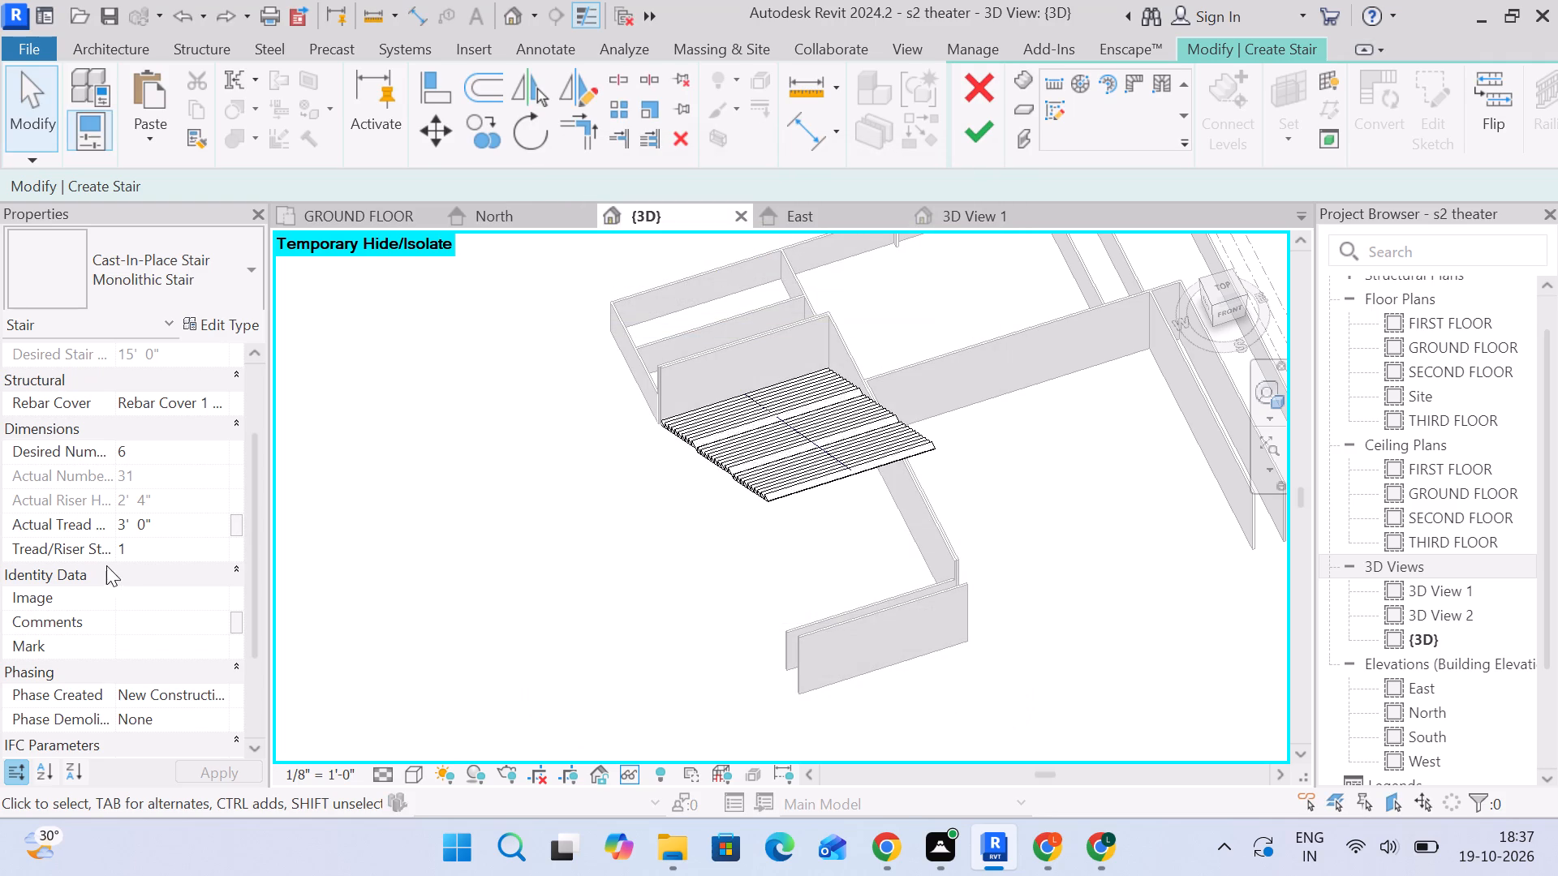
# Set the stair's Actual Tread Depth to 5' 0".
pyautogui.click(177, 531)
pyautogui.press('5')
pyautogui.press('Return')
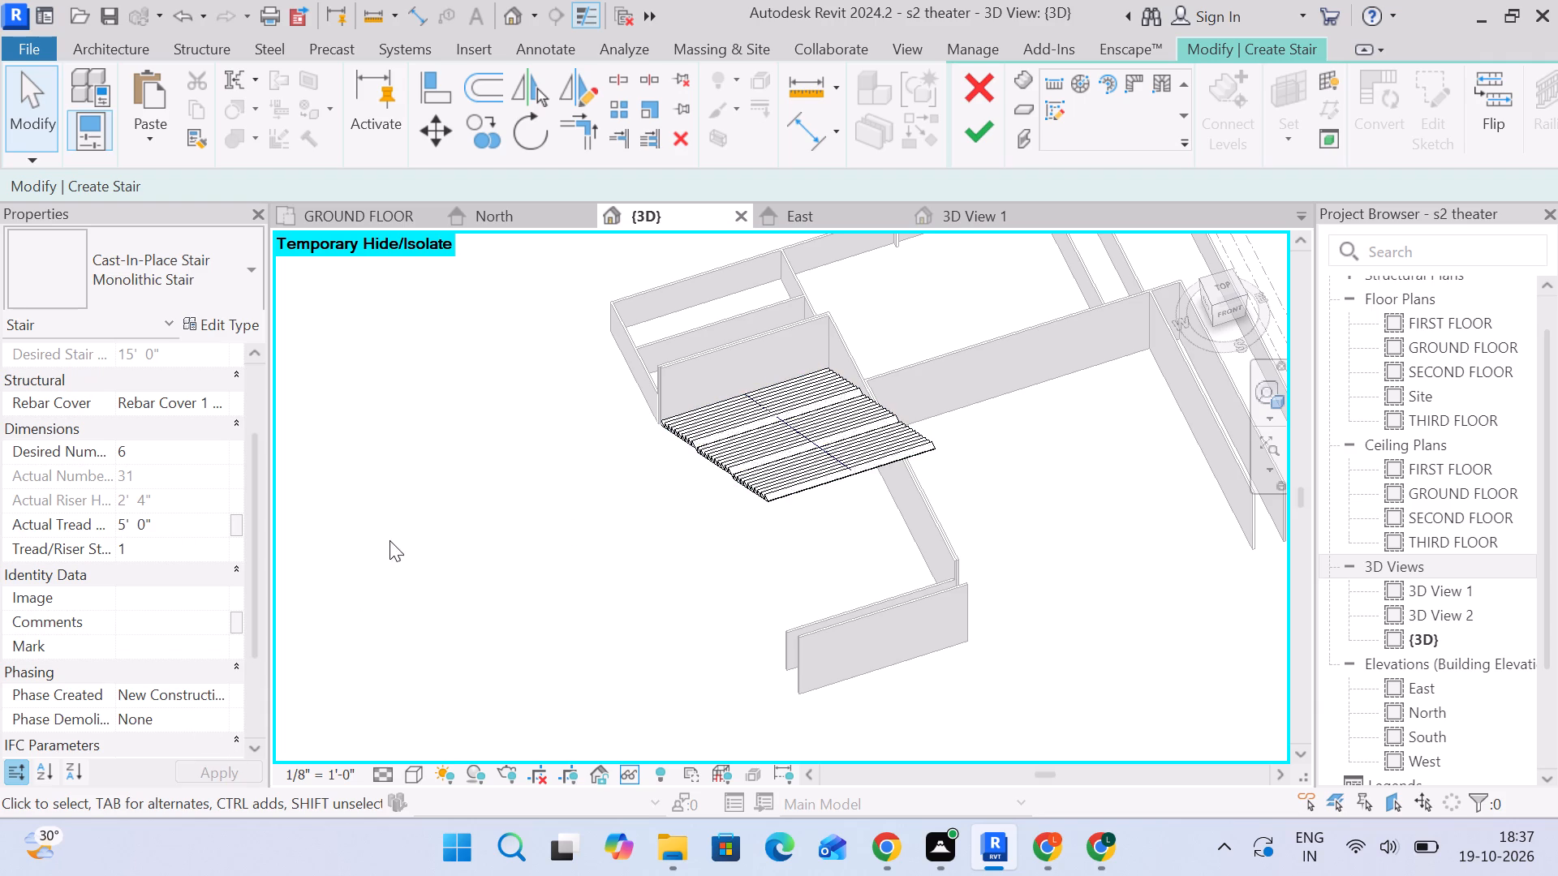
# Examine the stair run's tread and riser profile in the Left side view.
pyautogui.scroll(-2, 390, 537)
pyautogui.keyDown('shift'); pyautogui.moveTo(389, 529); pyautogui.dragTo(583, 264, button='middle'); pyautogui.keyUp('shift')
pyautogui.scroll(4, 667, 471)
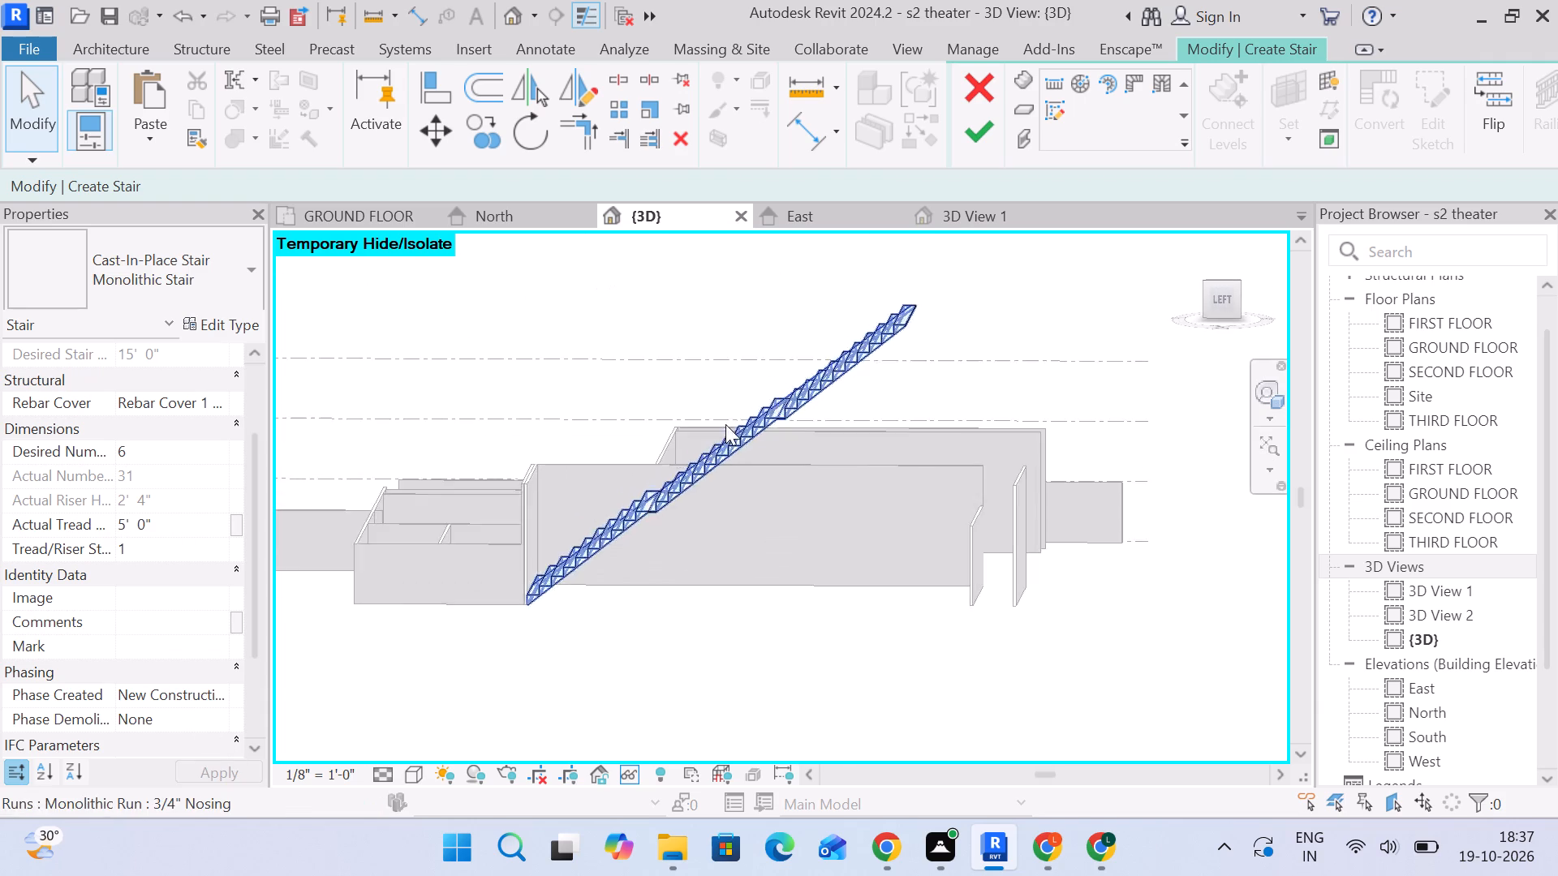
pyautogui.scroll(4, 725, 424)
pyautogui.keyDown('shift'); pyautogui.moveTo(880, 561); pyautogui.dragTo(908, 506, button='middle'); pyautogui.keyUp('shift')
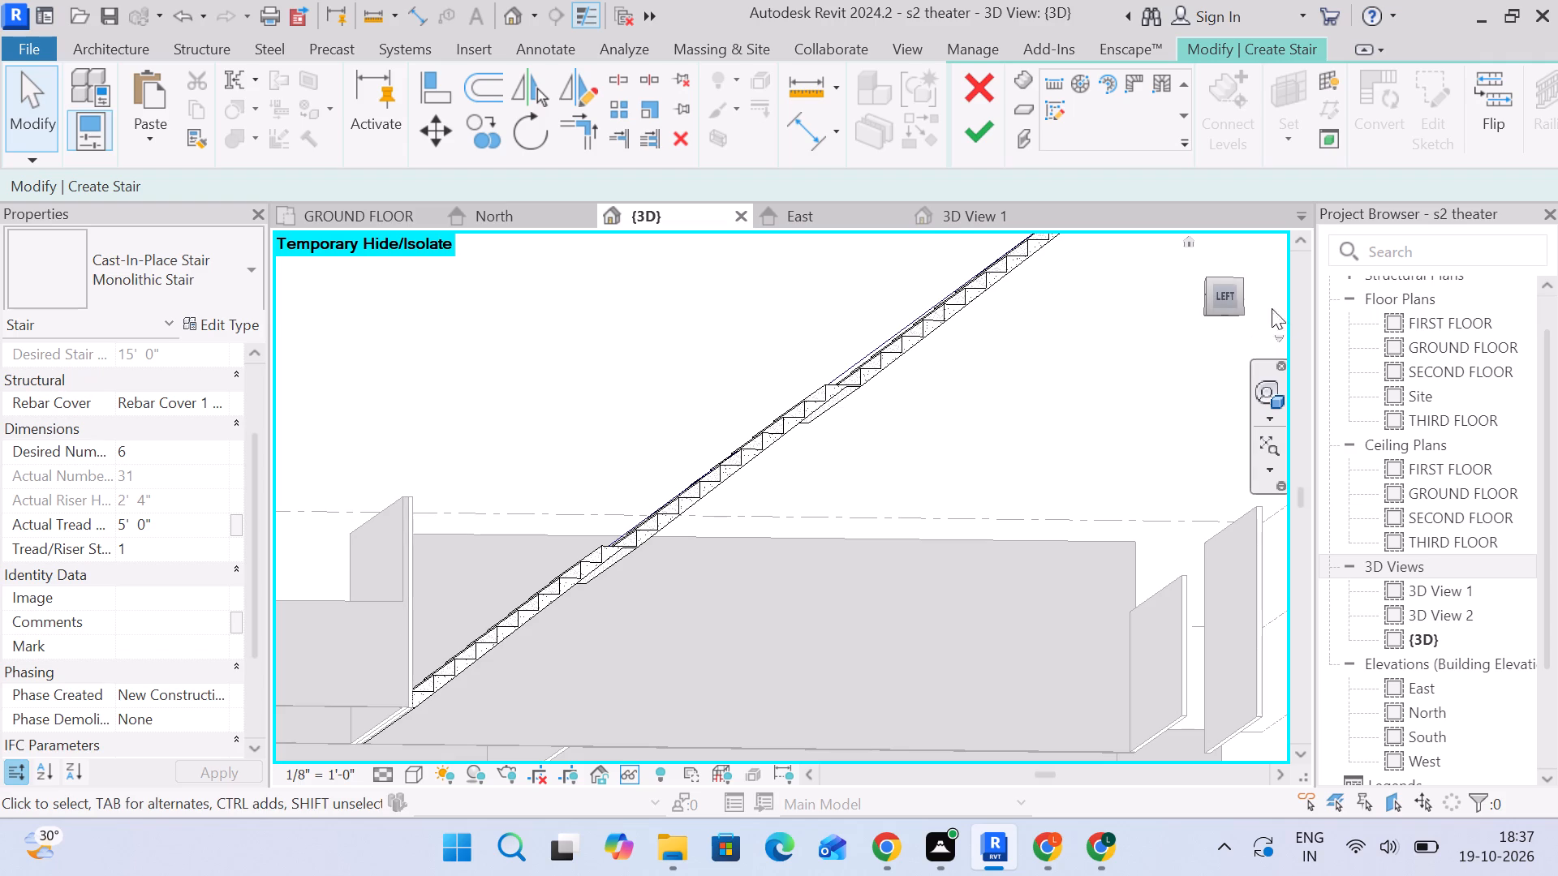
pyautogui.click(1222, 297)
pyautogui.scroll(4, 695, 495)
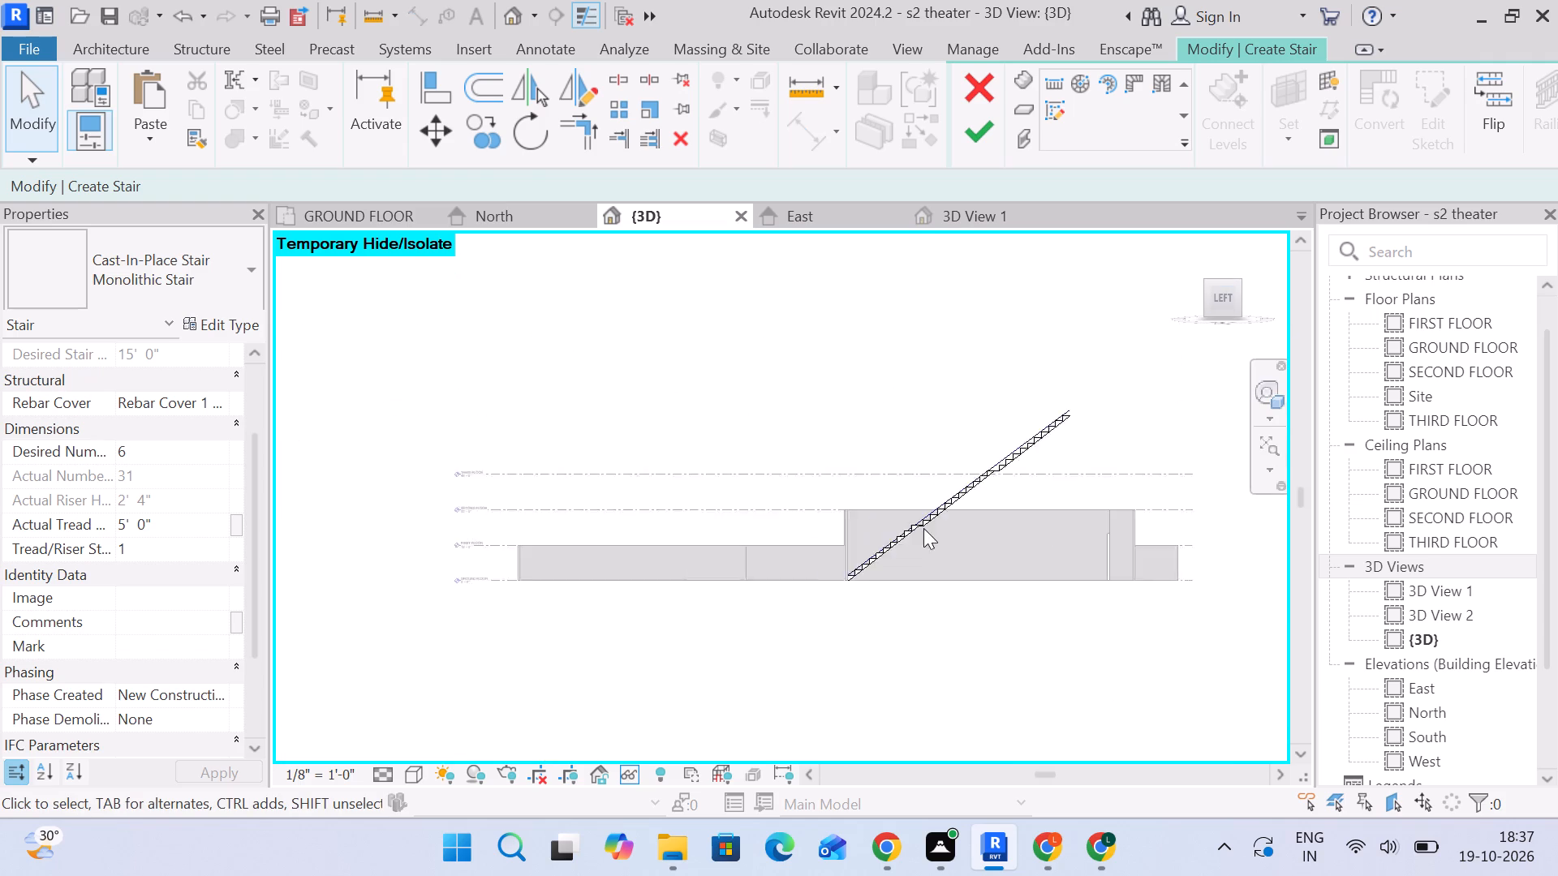
pyautogui.scroll(5, 923, 528)
pyautogui.scroll(12, 903, 437)
pyautogui.moveTo(971, 532); pyautogui.dragTo(846, 495, button='middle')
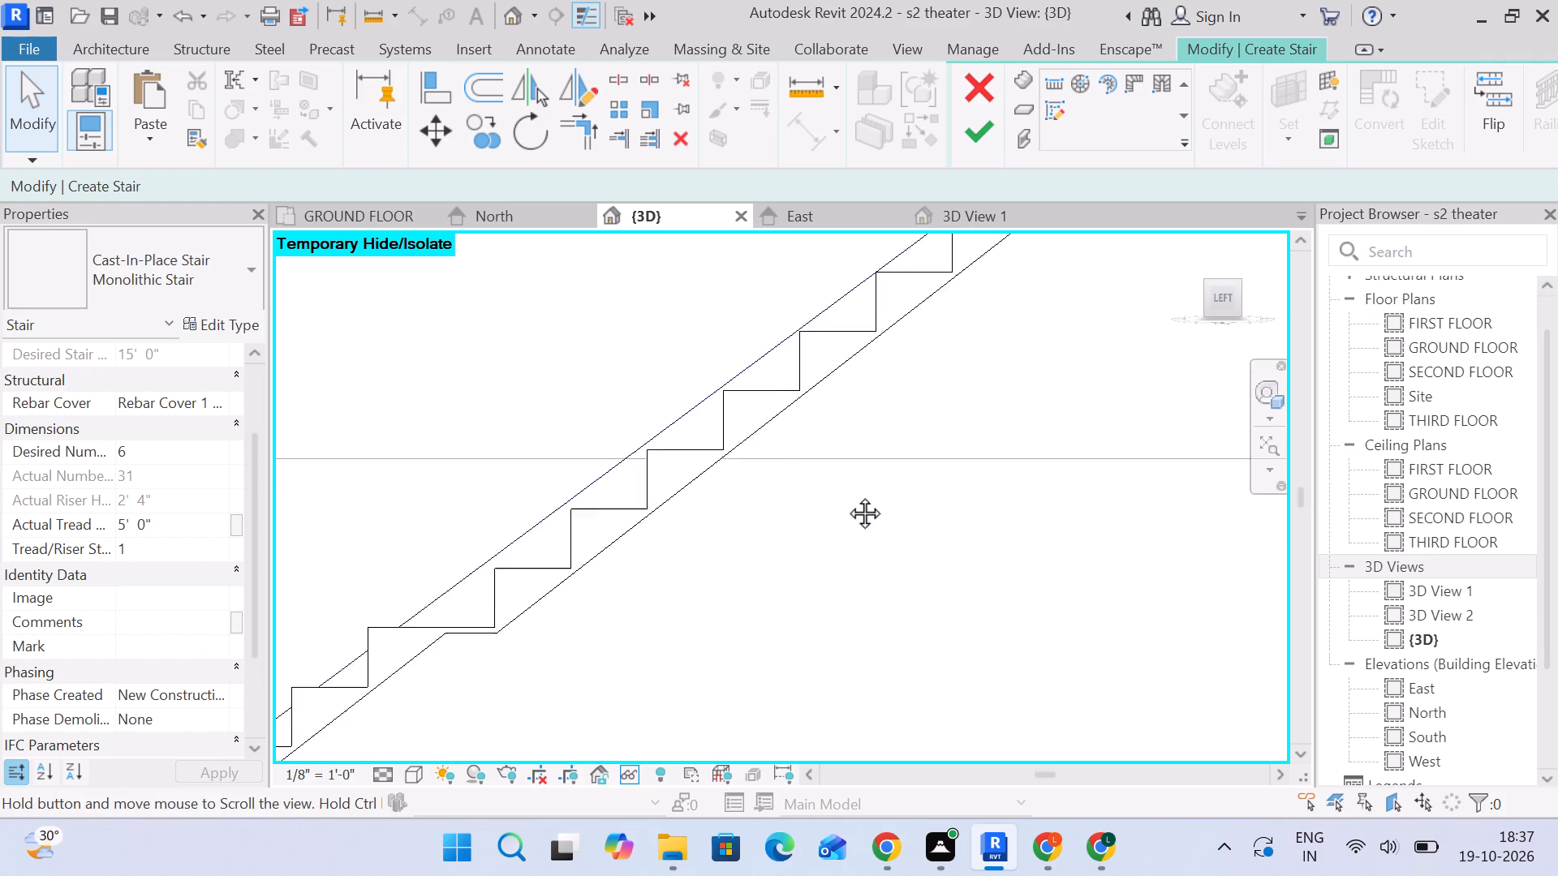
pyautogui.moveTo(846, 495); pyautogui.dragTo(844, 493, button='middle')
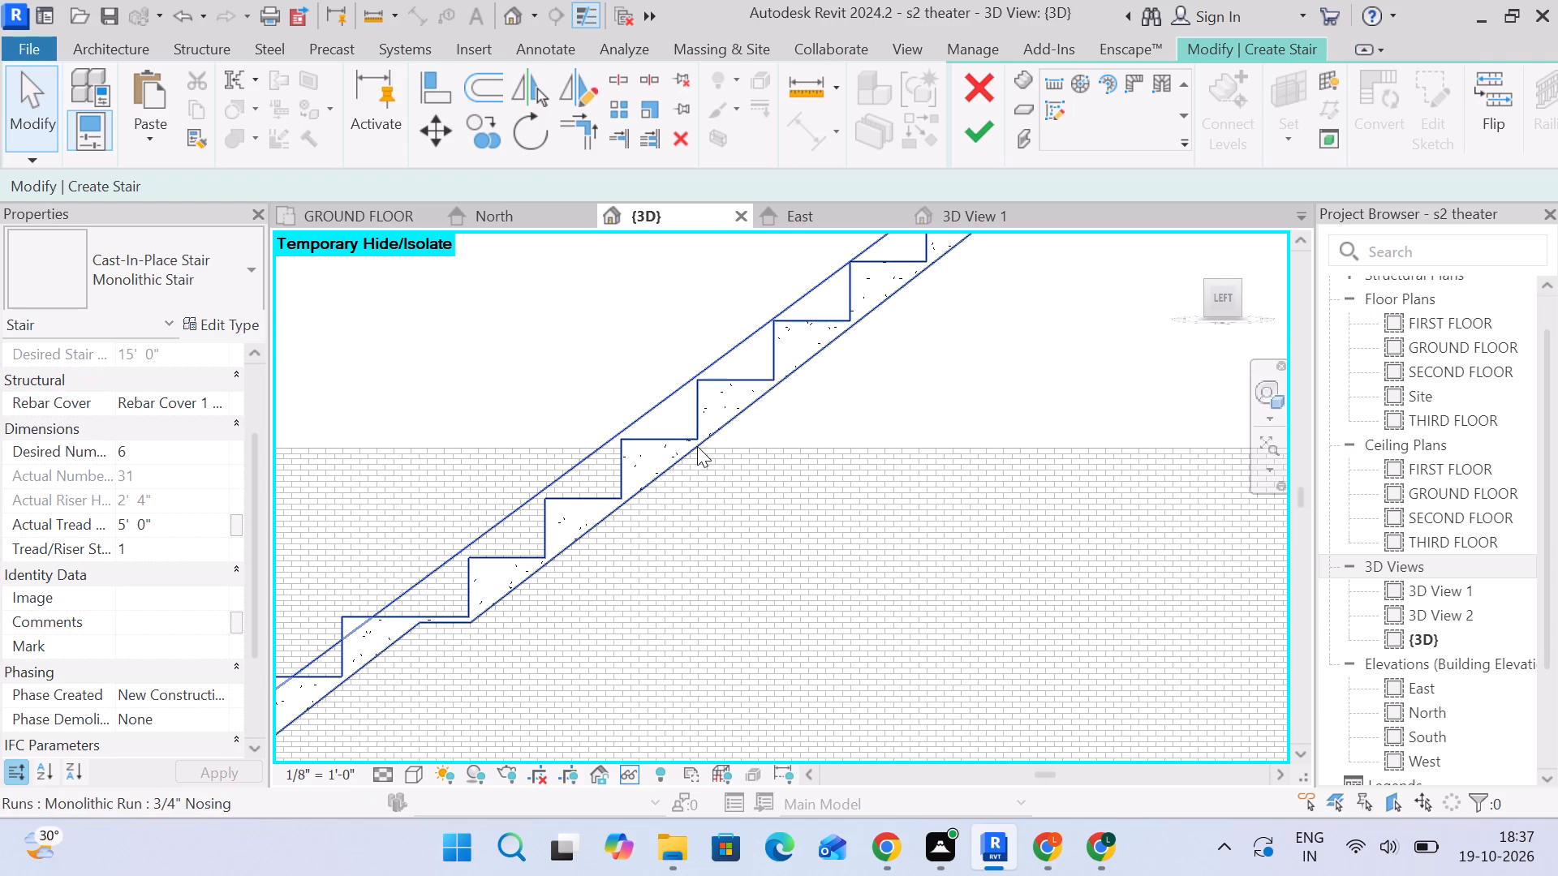
pyautogui.scroll(-3, 698, 446)
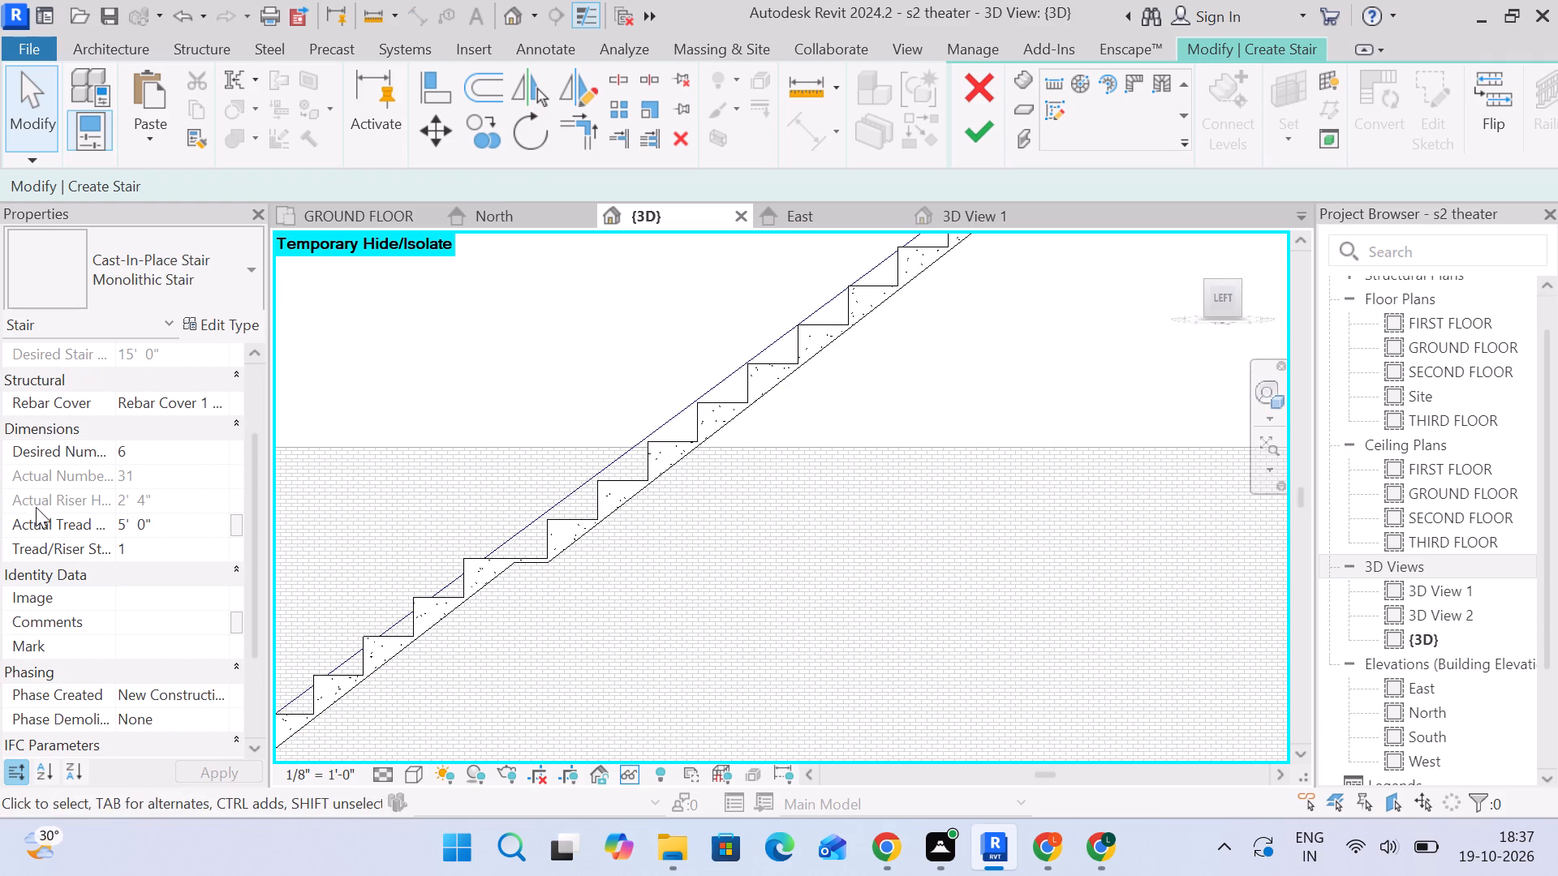
# Set the stair's Actual Tread Depth to 3' 0".
pyautogui.click(178, 523)
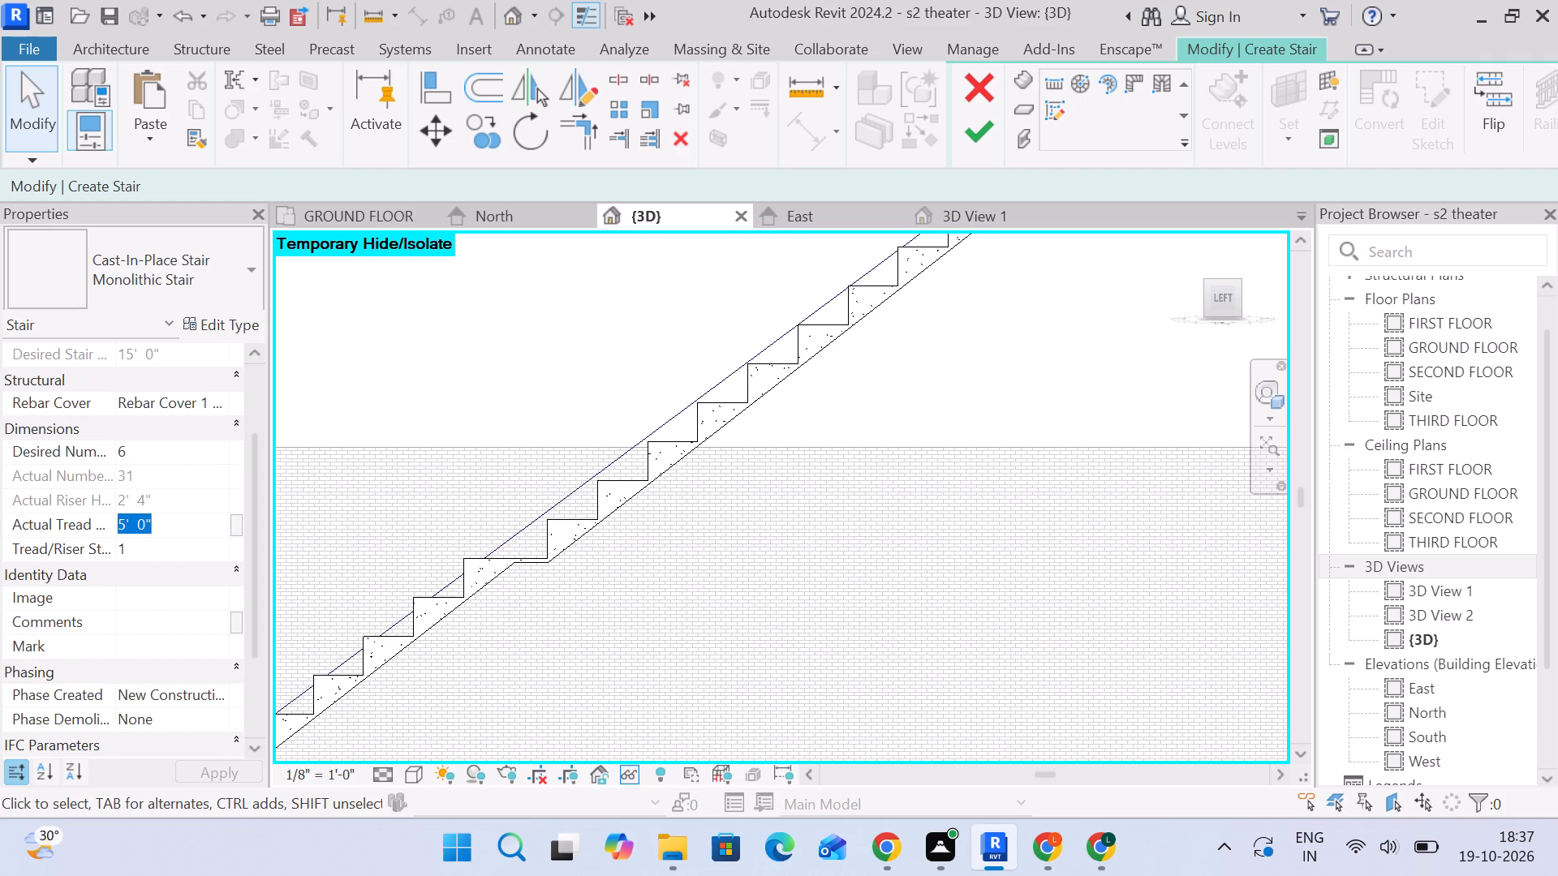
pyautogui.press('3')
pyautogui.press('Return')
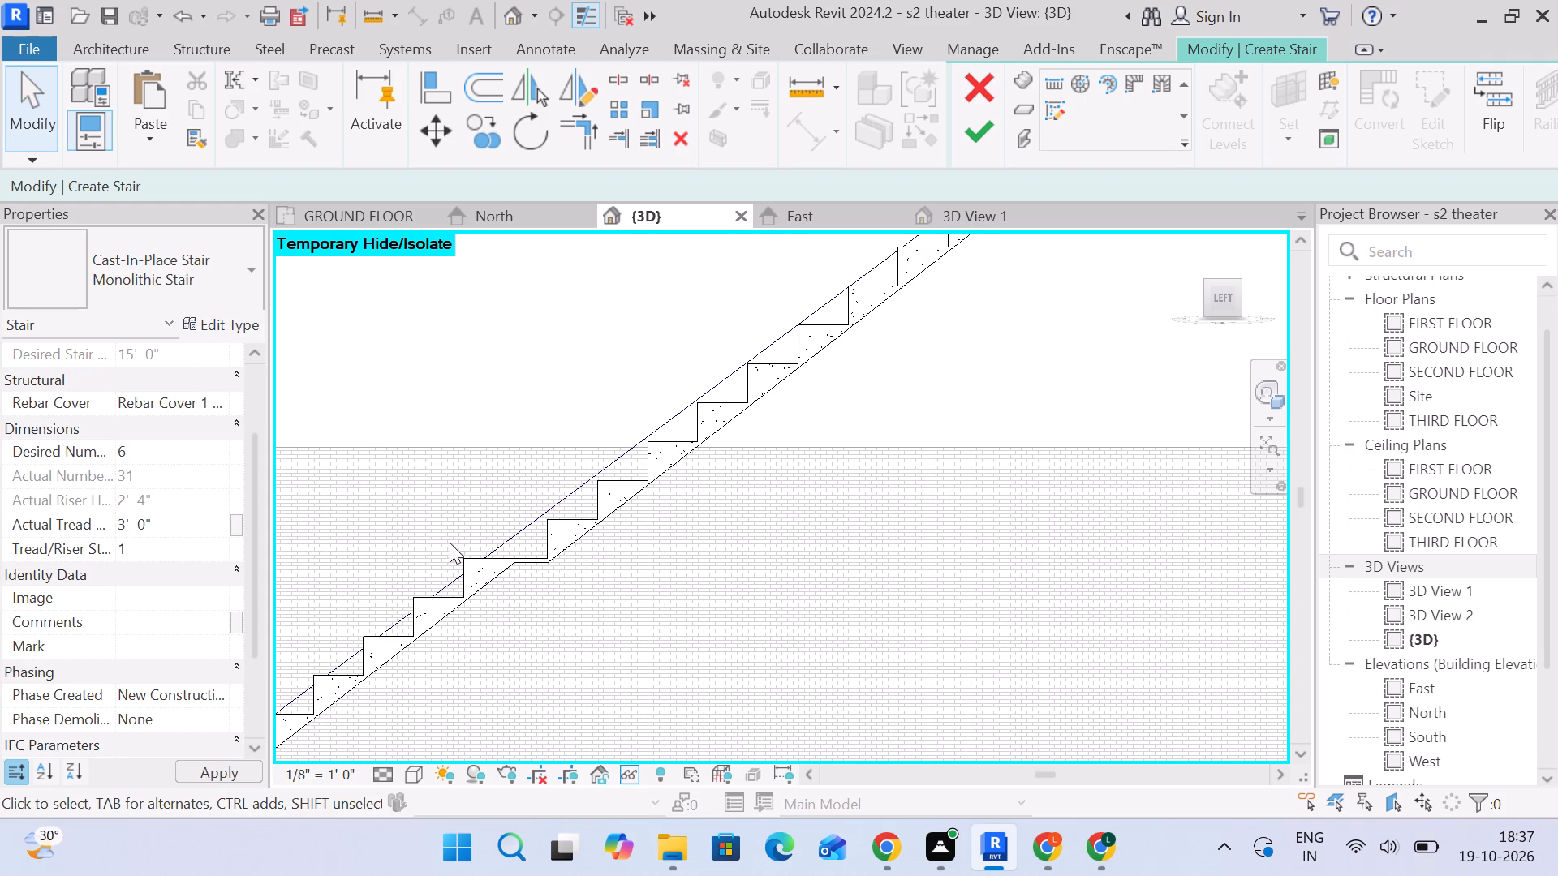
# Select the monolithic run and examine its constraints, dimensions and type.
pyautogui.click(736, 415)
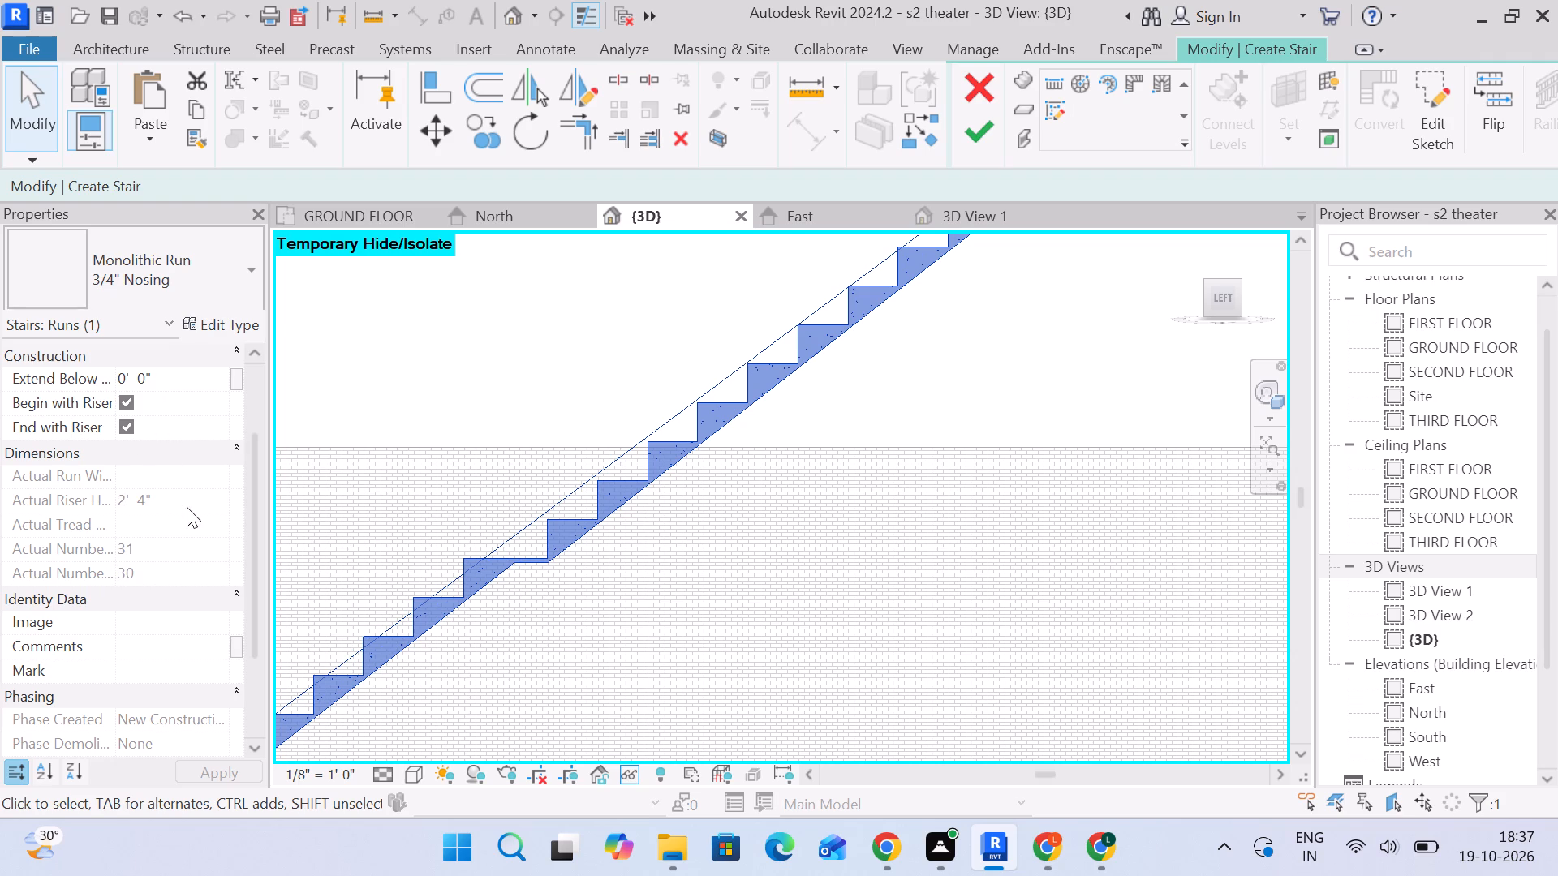
pyautogui.scroll(10, 174, 525)
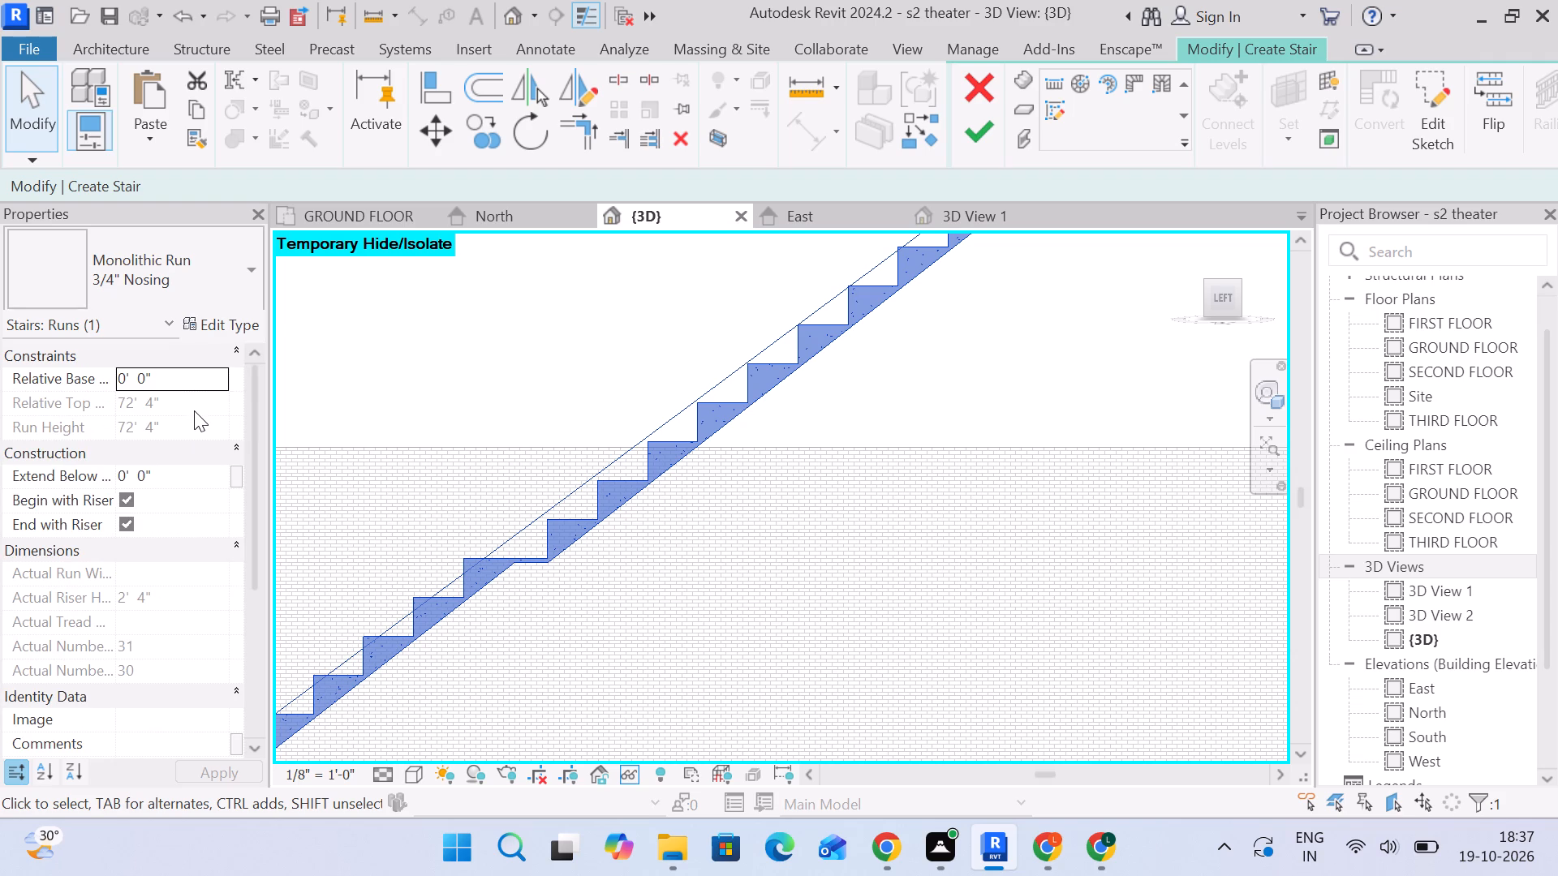
pyautogui.click(183, 277)
pyautogui.click(235, 274)
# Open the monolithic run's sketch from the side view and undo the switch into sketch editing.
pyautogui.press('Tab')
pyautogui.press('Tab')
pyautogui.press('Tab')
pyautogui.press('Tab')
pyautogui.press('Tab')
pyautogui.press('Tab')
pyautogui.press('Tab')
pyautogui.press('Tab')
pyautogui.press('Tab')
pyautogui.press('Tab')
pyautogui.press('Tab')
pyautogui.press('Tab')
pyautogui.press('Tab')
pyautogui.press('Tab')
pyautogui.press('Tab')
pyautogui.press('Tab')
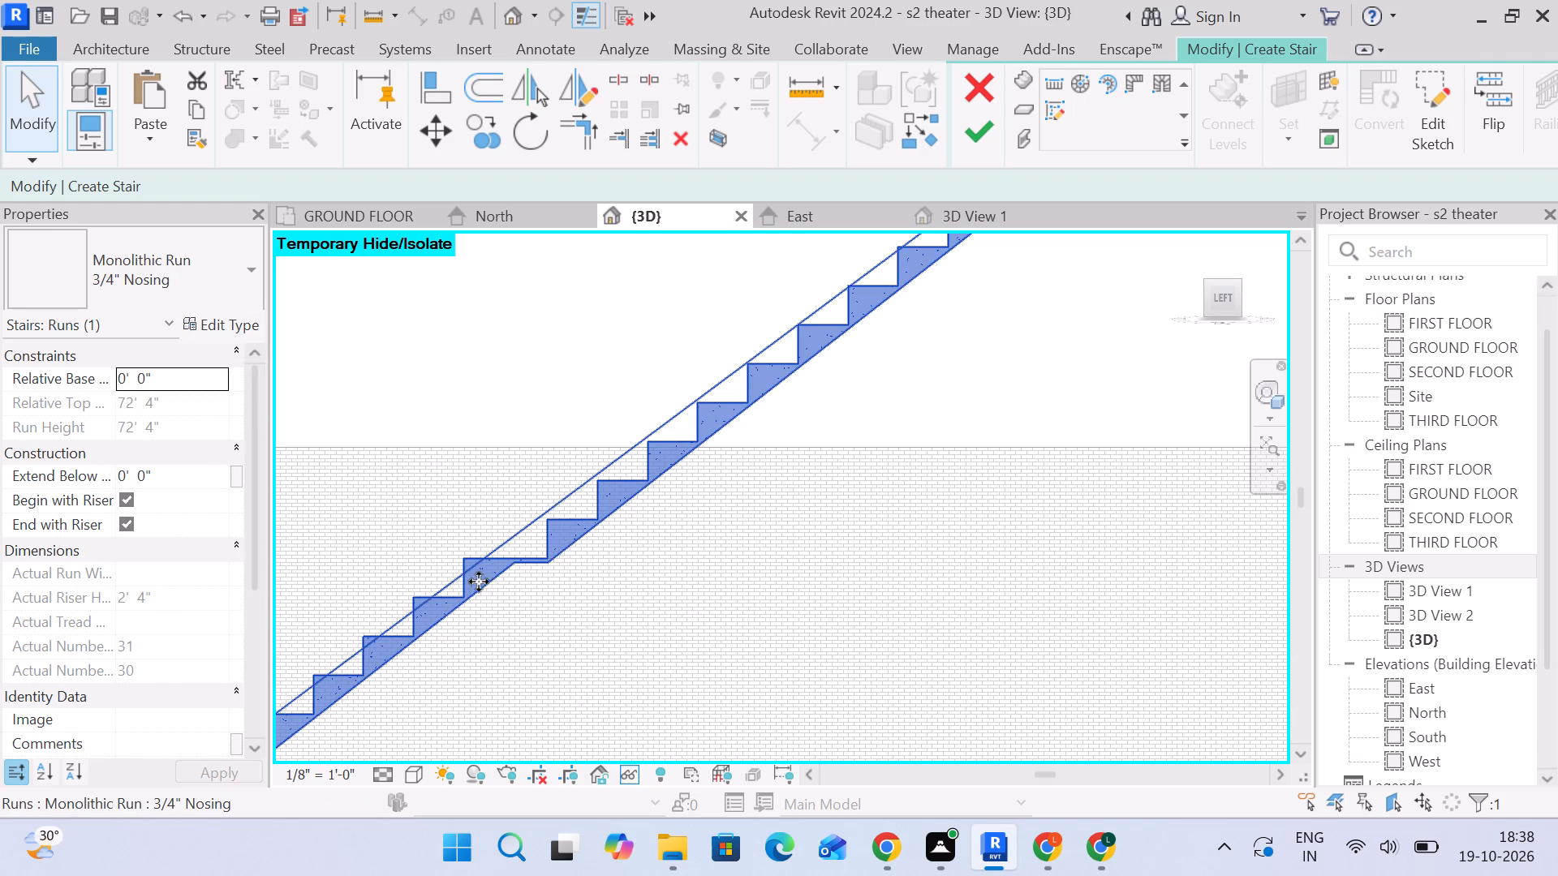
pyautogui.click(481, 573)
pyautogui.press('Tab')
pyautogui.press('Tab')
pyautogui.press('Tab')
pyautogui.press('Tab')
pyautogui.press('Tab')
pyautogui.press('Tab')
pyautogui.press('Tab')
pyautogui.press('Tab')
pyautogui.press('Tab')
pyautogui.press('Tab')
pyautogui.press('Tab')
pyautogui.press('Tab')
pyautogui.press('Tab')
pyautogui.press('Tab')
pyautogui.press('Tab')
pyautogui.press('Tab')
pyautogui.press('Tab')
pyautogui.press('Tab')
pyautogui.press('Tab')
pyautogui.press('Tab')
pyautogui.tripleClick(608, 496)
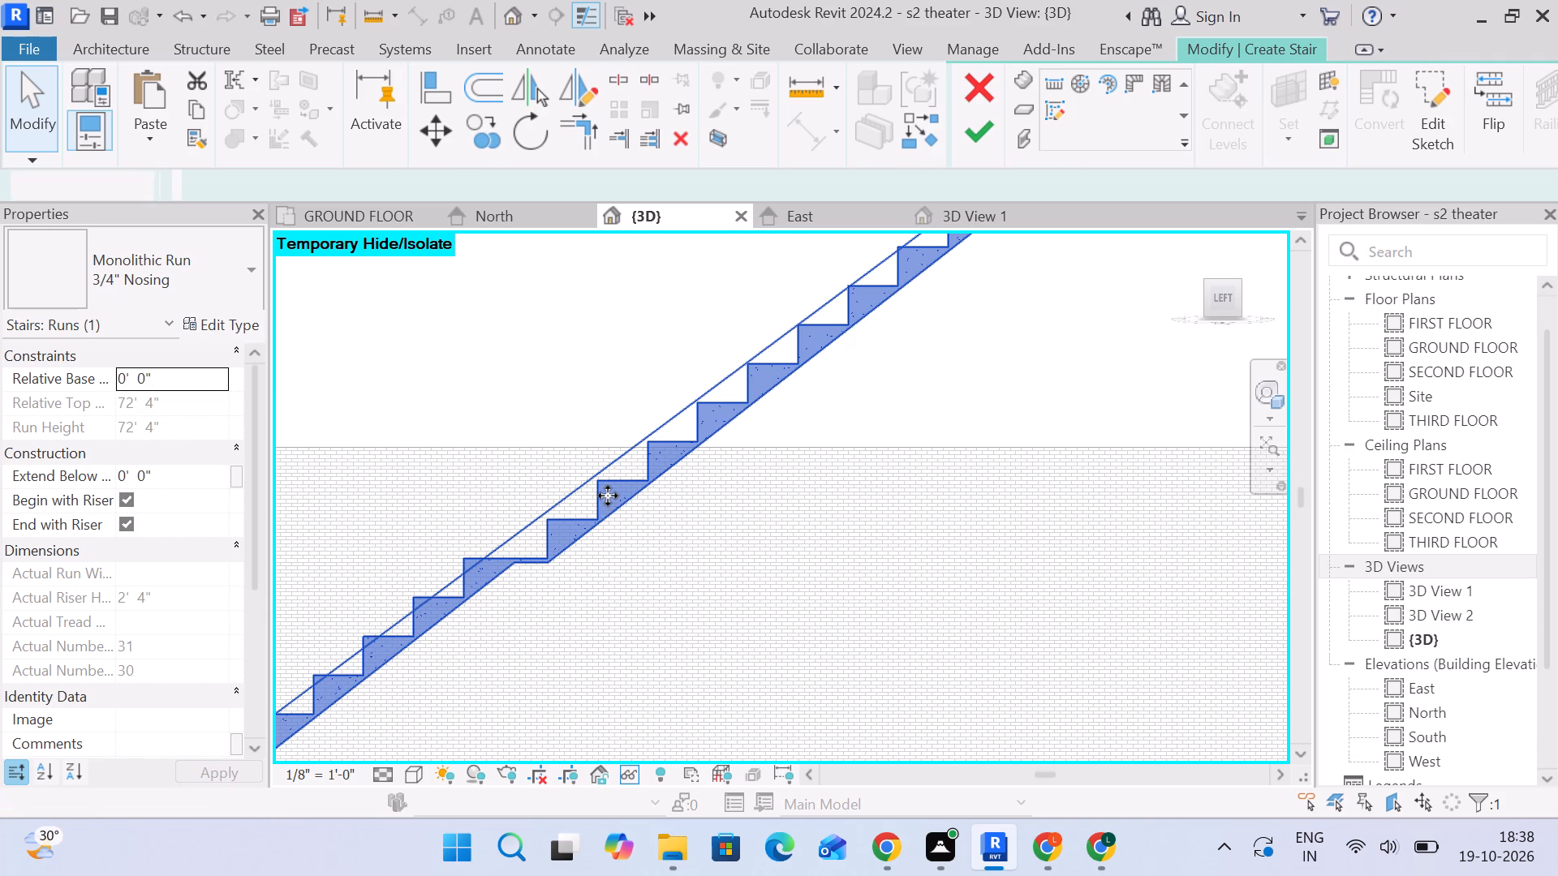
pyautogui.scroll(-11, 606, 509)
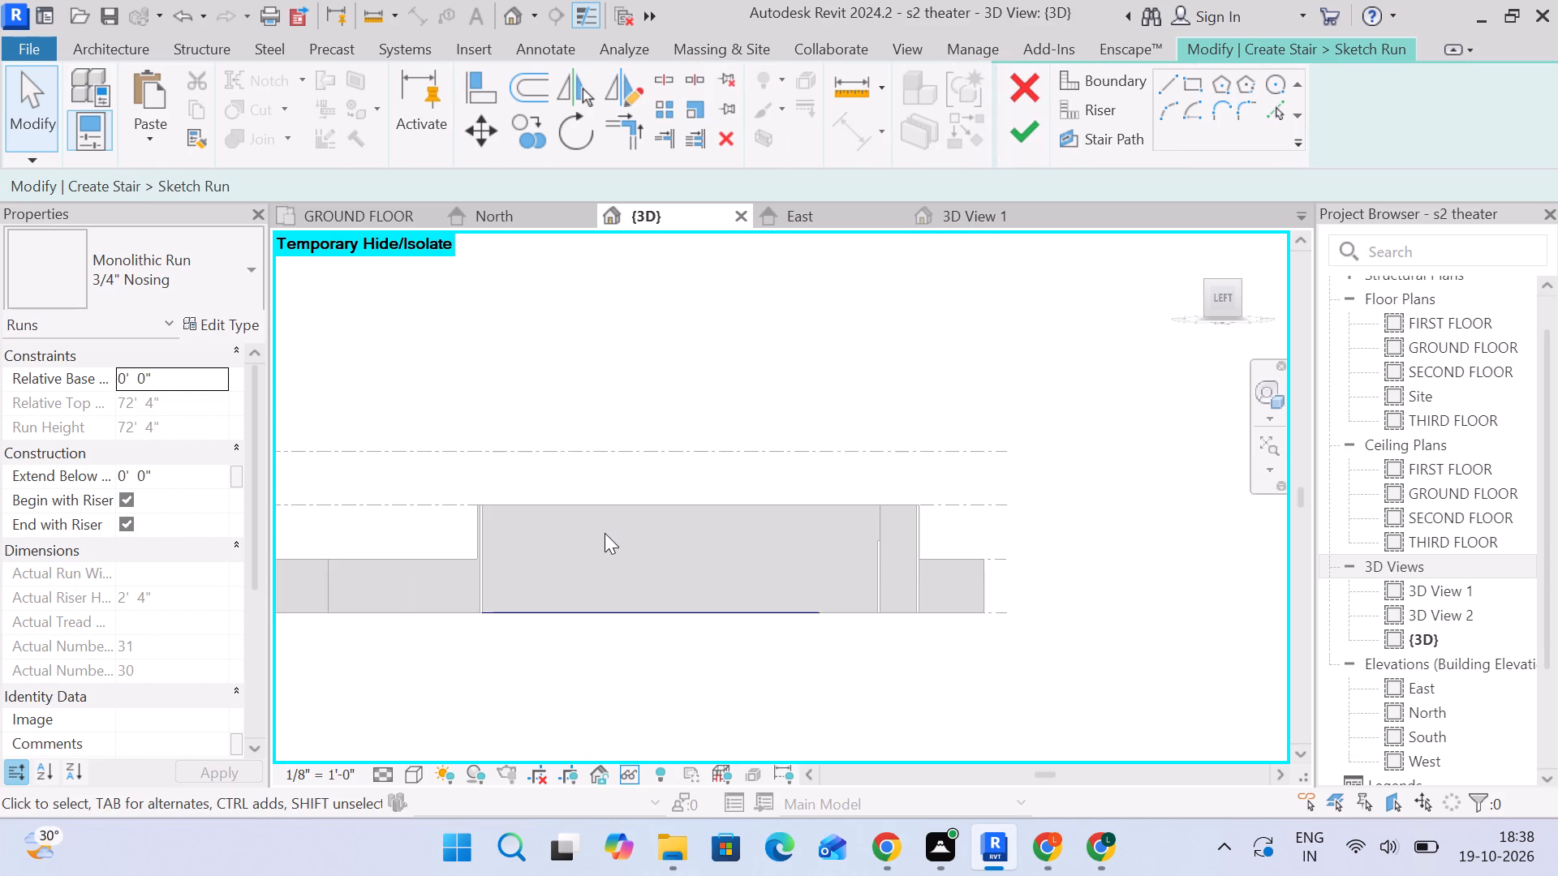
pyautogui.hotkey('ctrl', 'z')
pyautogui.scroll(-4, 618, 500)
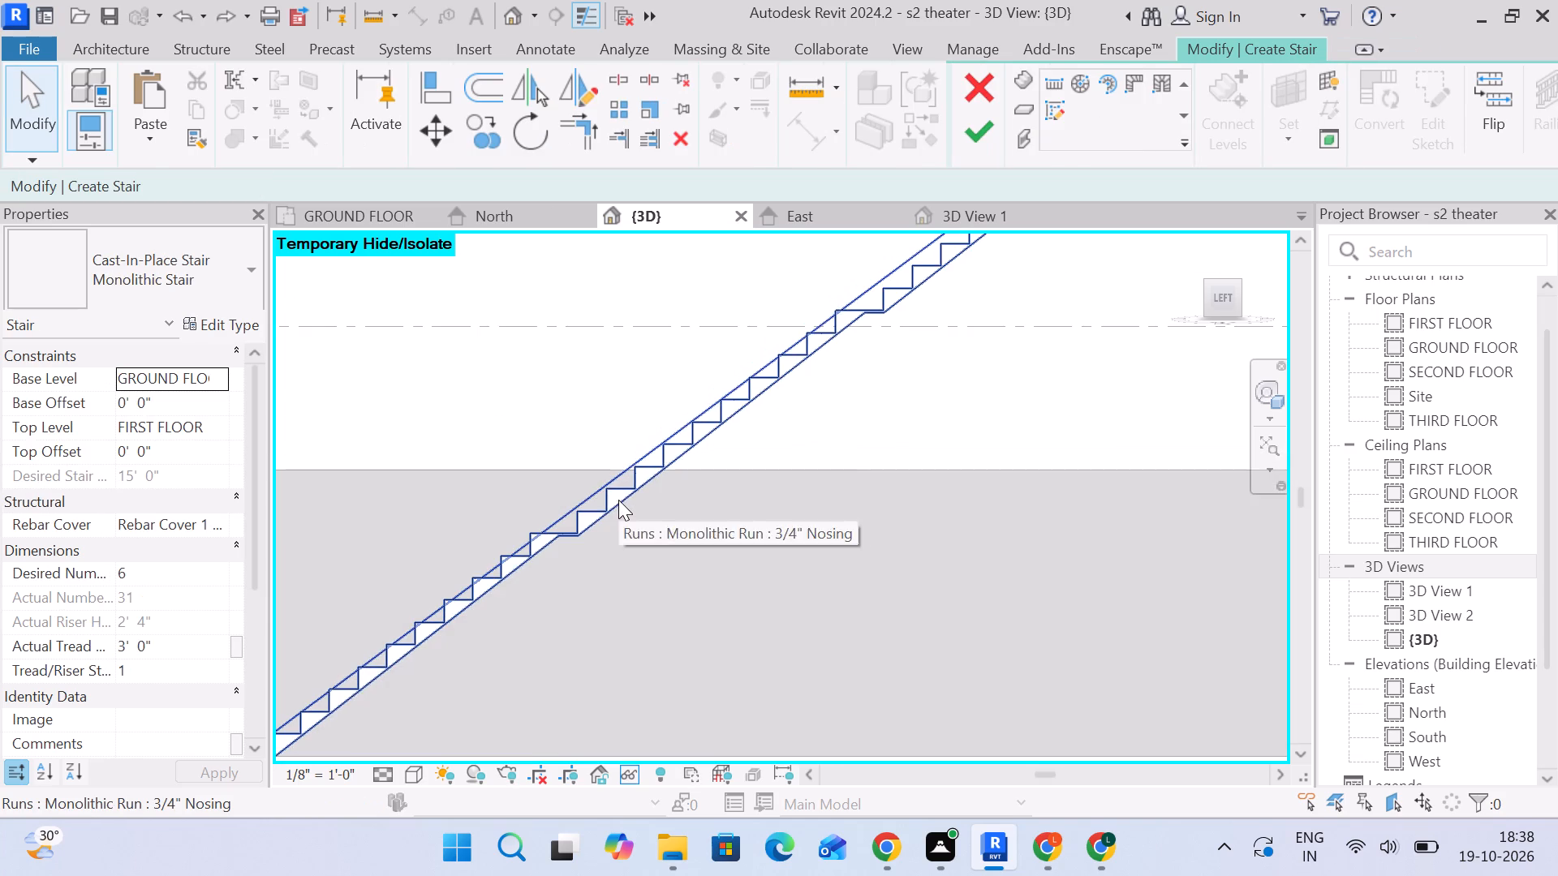
# Open the room-wide monolithic run's sketch for editing from an angled 3D view.
pyautogui.keyDown('shift'); pyautogui.moveTo(836, 414); pyautogui.dragTo(724, 596, button='middle'); pyautogui.keyUp('shift')
pyautogui.moveTo(717, 506); pyautogui.dragTo(725, 298, button='middle')
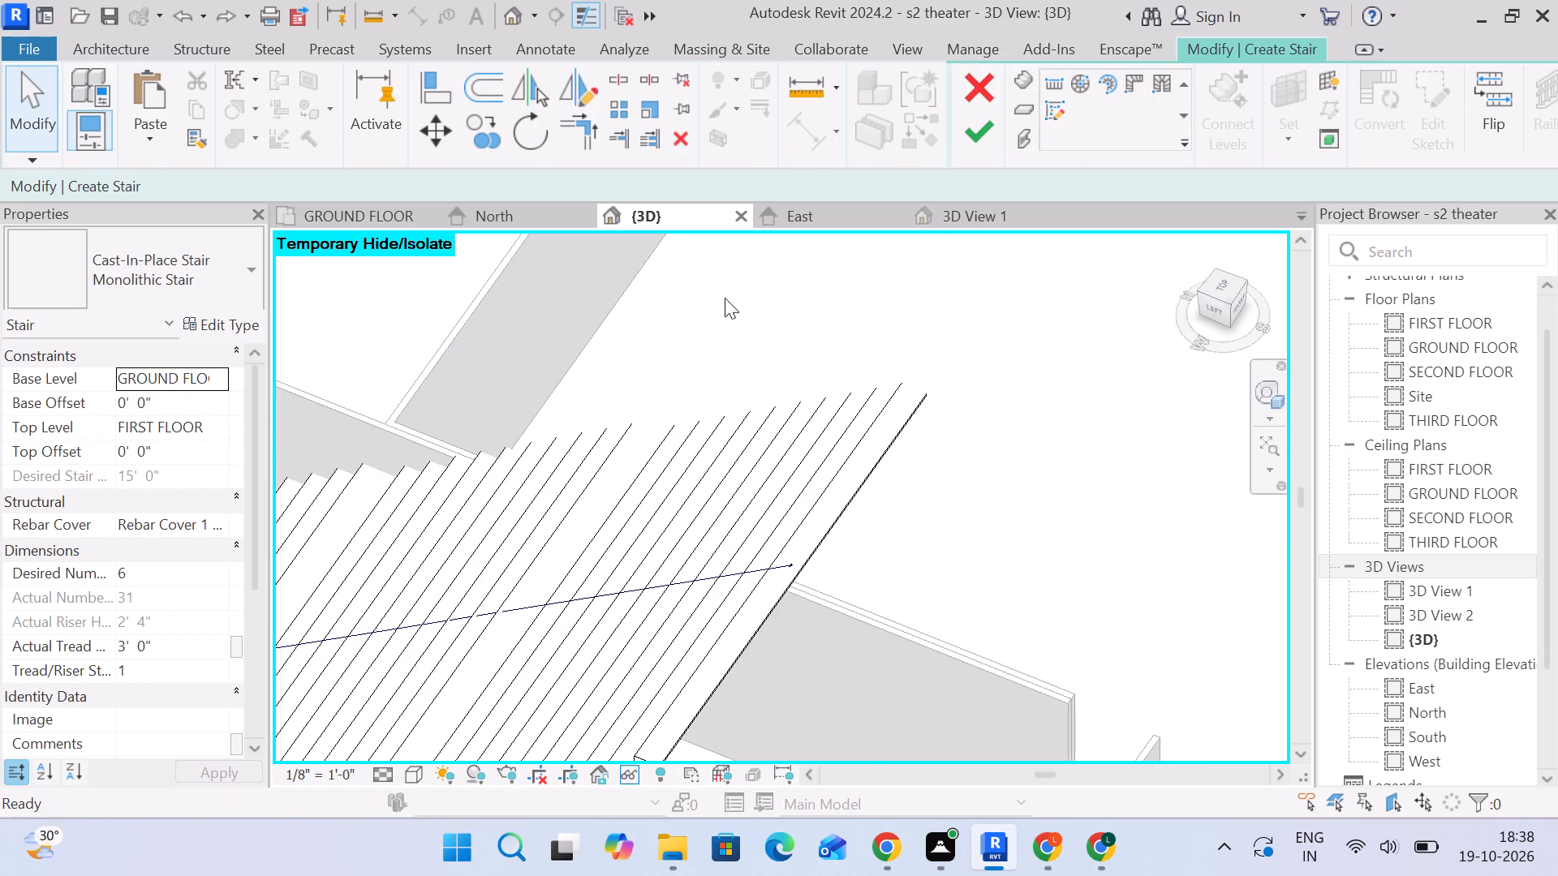
pyautogui.scroll(-4, 742, 365)
pyautogui.press('Tab')
pyautogui.press('Tab')
pyautogui.press('Tab')
pyautogui.press('Tab')
pyautogui.press('Tab')
pyautogui.press('Tab')
pyautogui.press('Tab')
pyautogui.press('Tab')
pyautogui.press('Tab')
pyautogui.press('Tab')
pyautogui.press('Tab')
pyautogui.press('Tab')
pyautogui.press('Tab')
pyautogui.press('Tab')
pyautogui.press('Tab')
pyautogui.press('Tab')
pyautogui.press('Tab')
pyautogui.press('Tab')
pyautogui.press('Tab')
pyautogui.press('Tab')
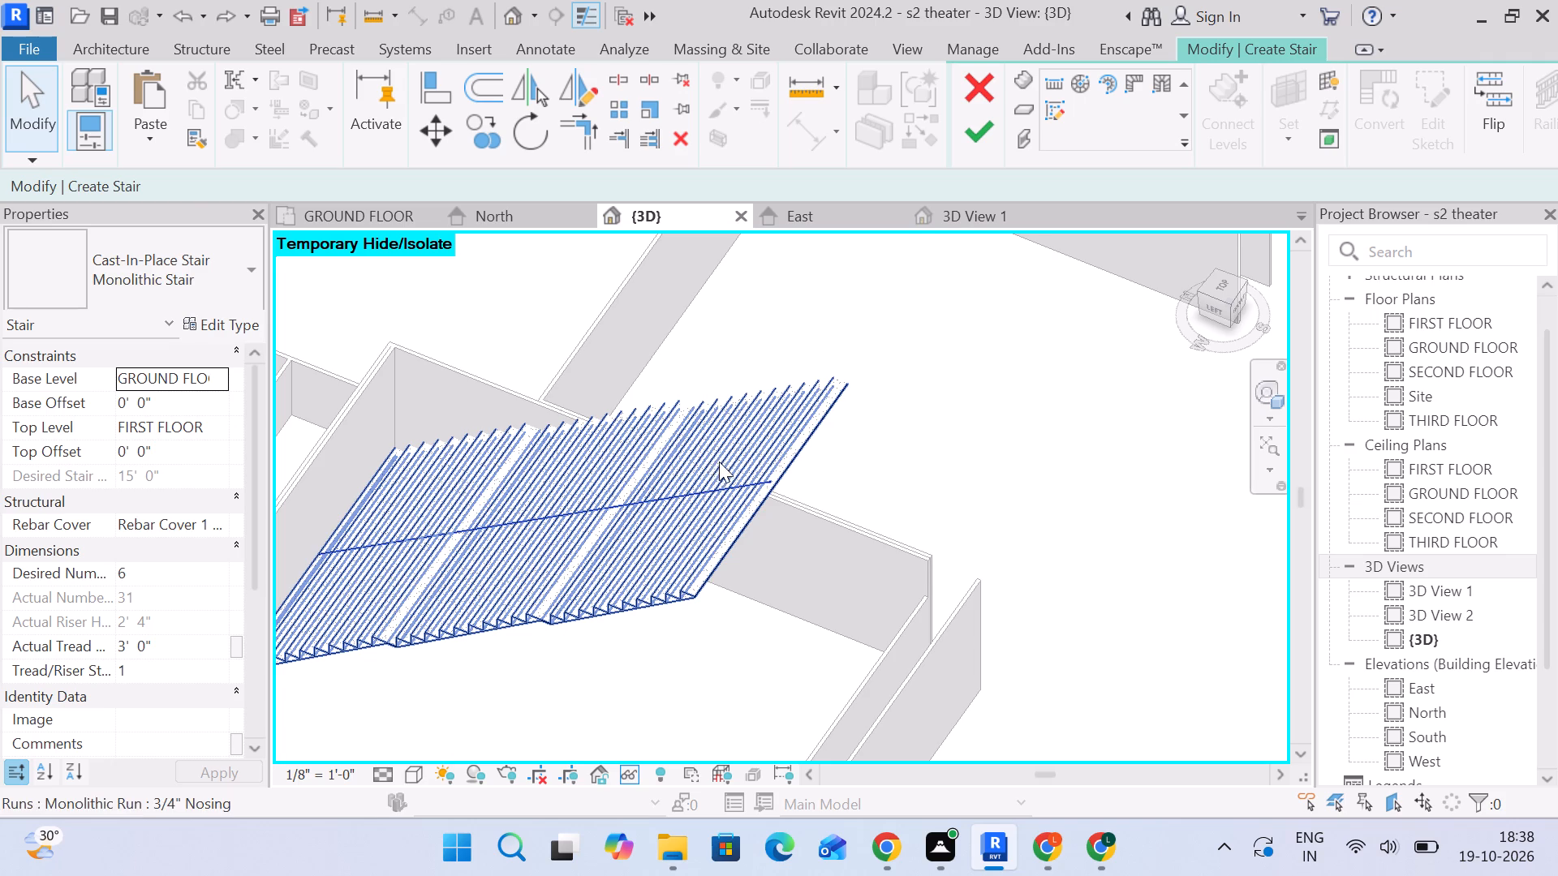
pyautogui.tripleClick(720, 461)
pyautogui.click(721, 460)
pyautogui.scroll(-3, 725, 460)
# Examine the run sketch's riser lines and stair path, and look through the run's properties for an editable riser height.
pyautogui.moveTo(725, 462); pyautogui.dragTo(708, 327, button='middle')
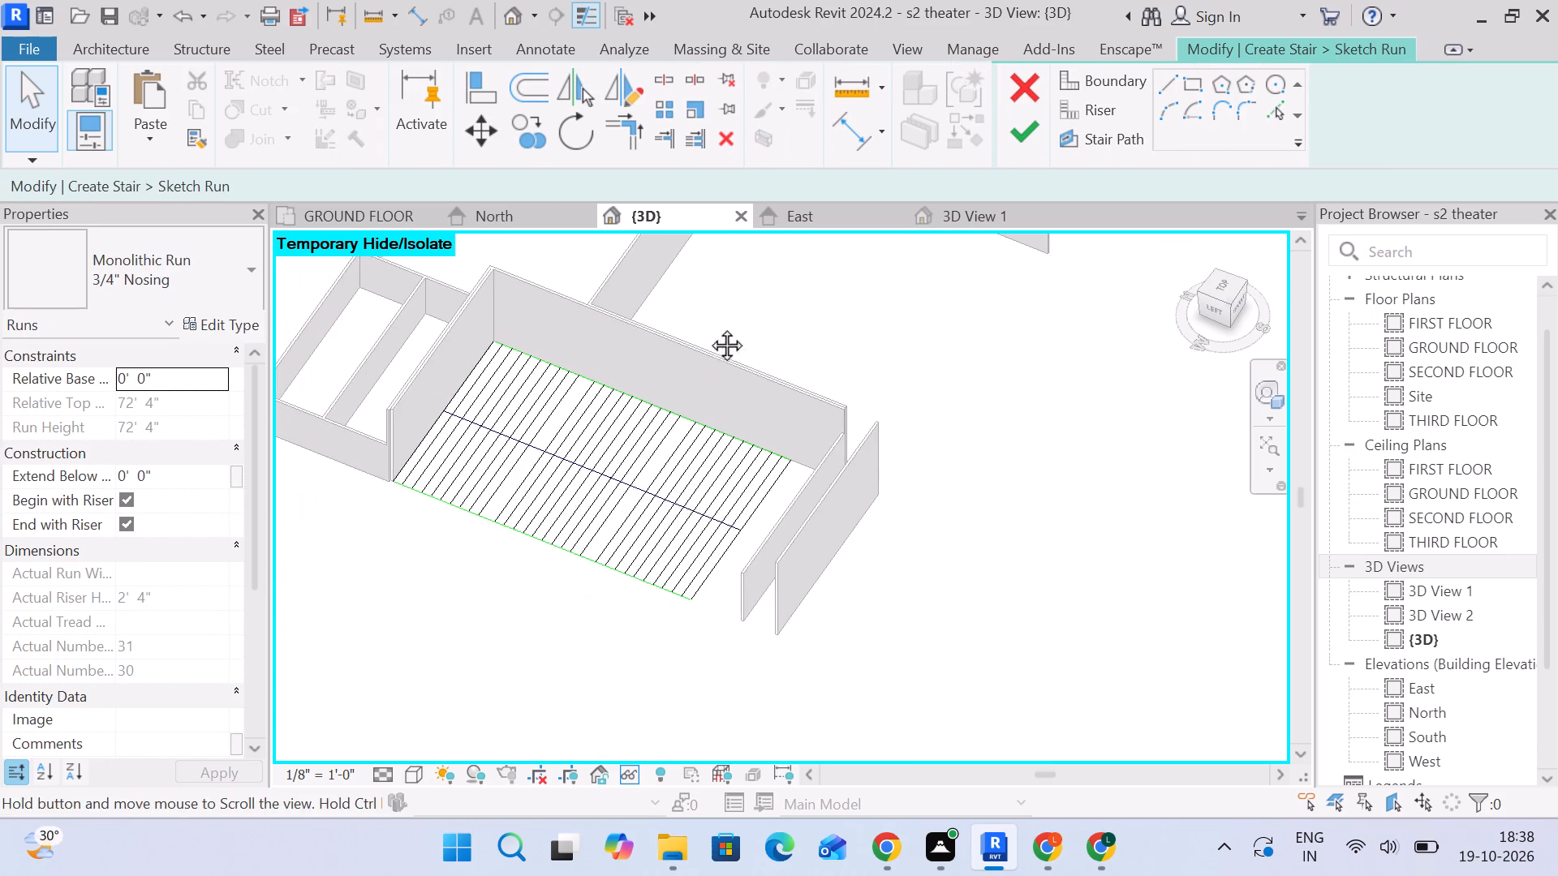
pyautogui.moveTo(708, 327); pyautogui.dragTo(708, 325, button='middle')
pyautogui.scroll(10, 684, 463)
pyautogui.scroll(-5, 708, 508)
pyautogui.click(419, 490)
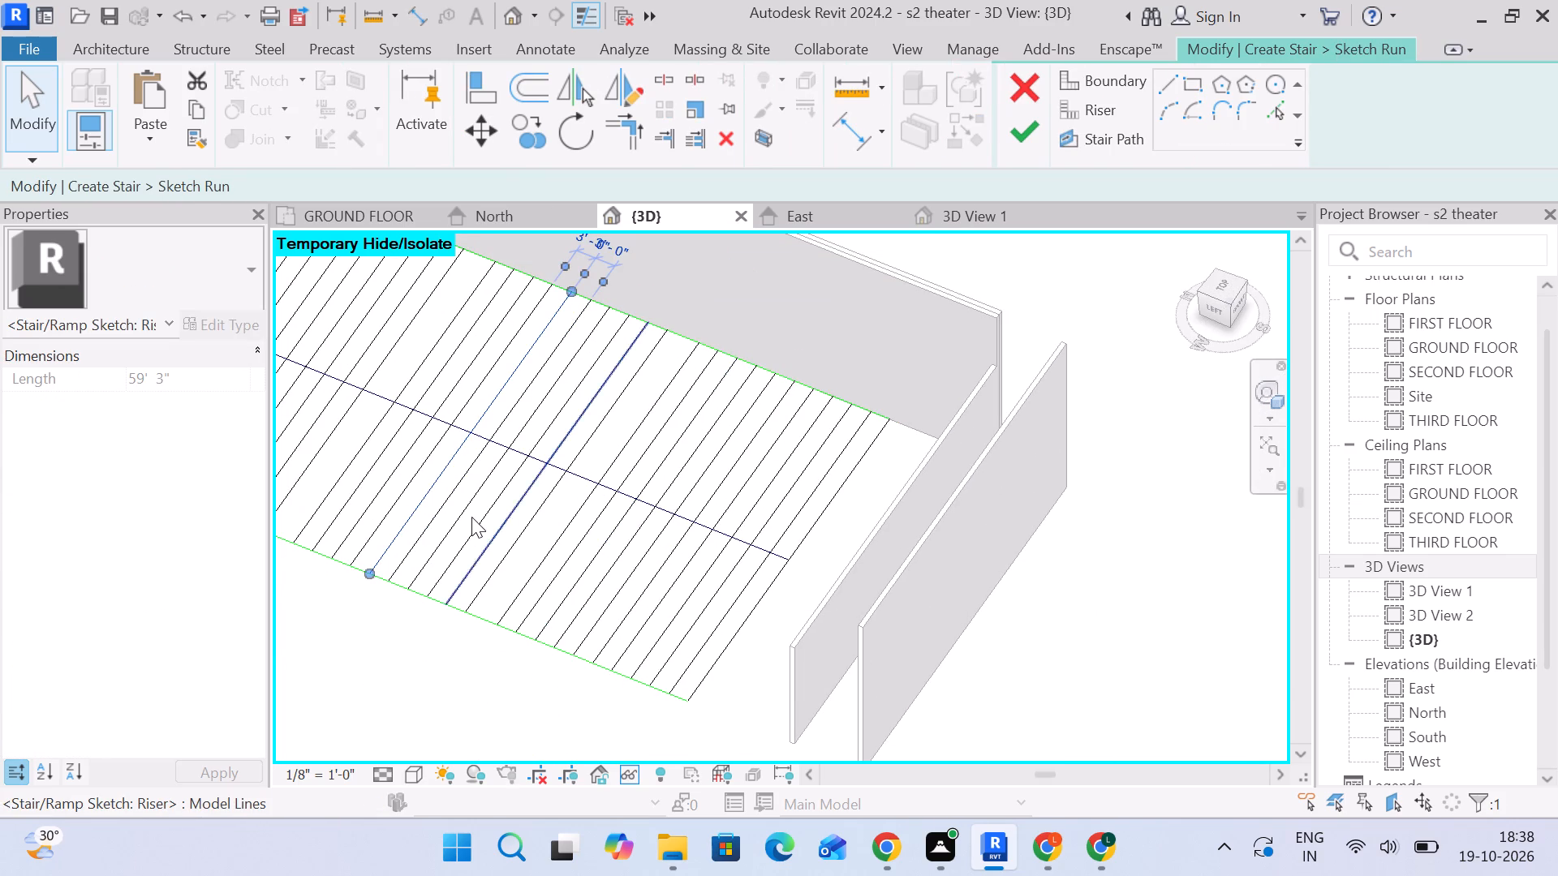
pyautogui.scroll(-3, 470, 514)
pyautogui.moveTo(467, 516); pyautogui.dragTo(701, 390, button='middle')
pyautogui.click(682, 596)
pyautogui.click(802, 489)
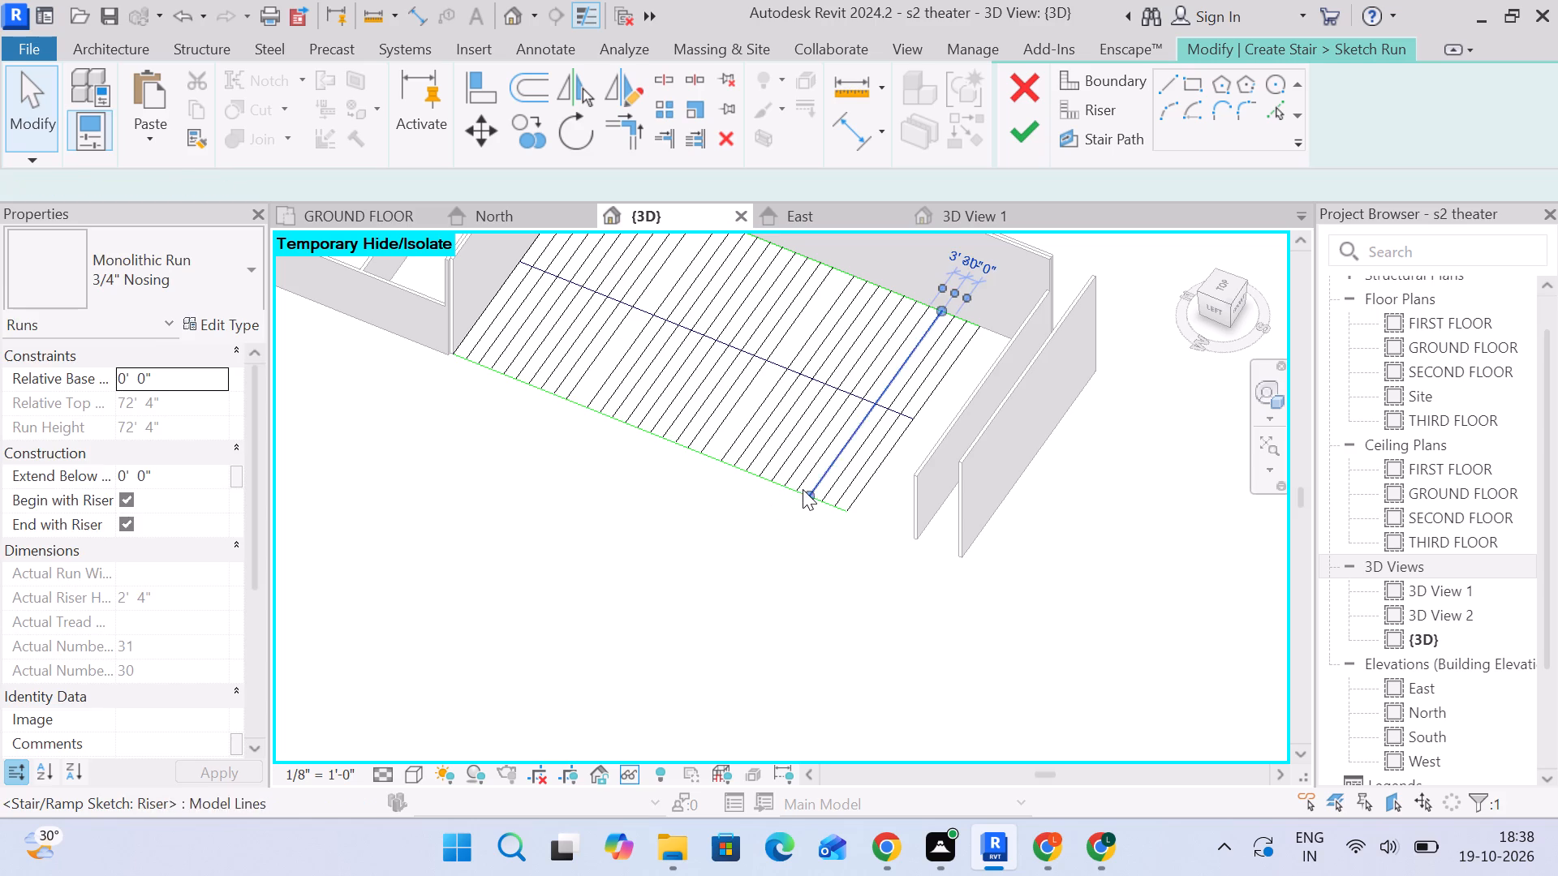
pyautogui.click(819, 539)
pyautogui.click(847, 391)
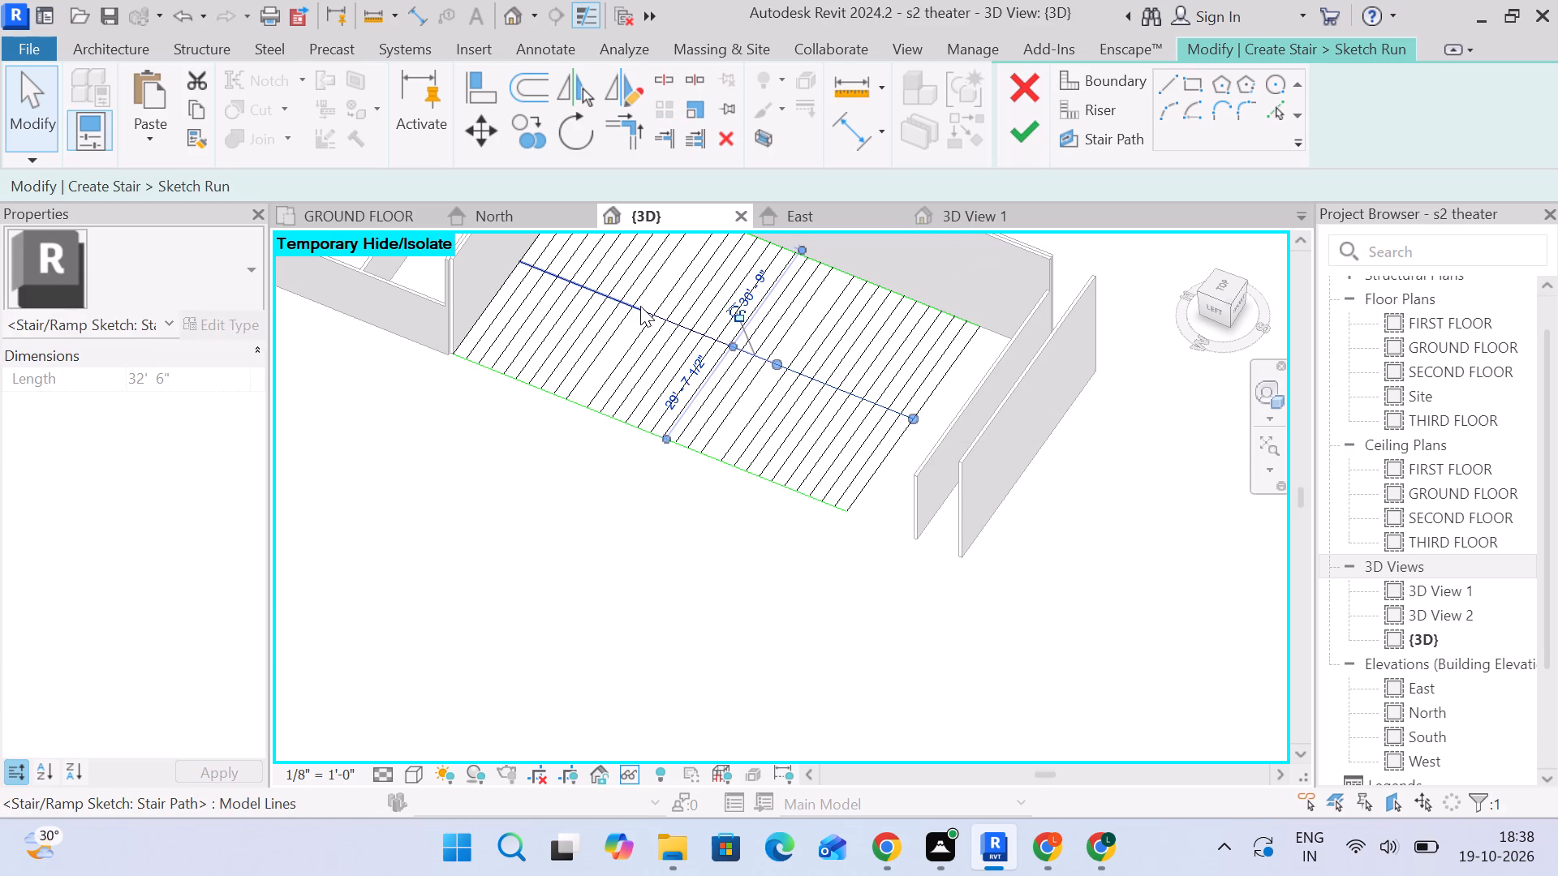
pyautogui.click(384, 525)
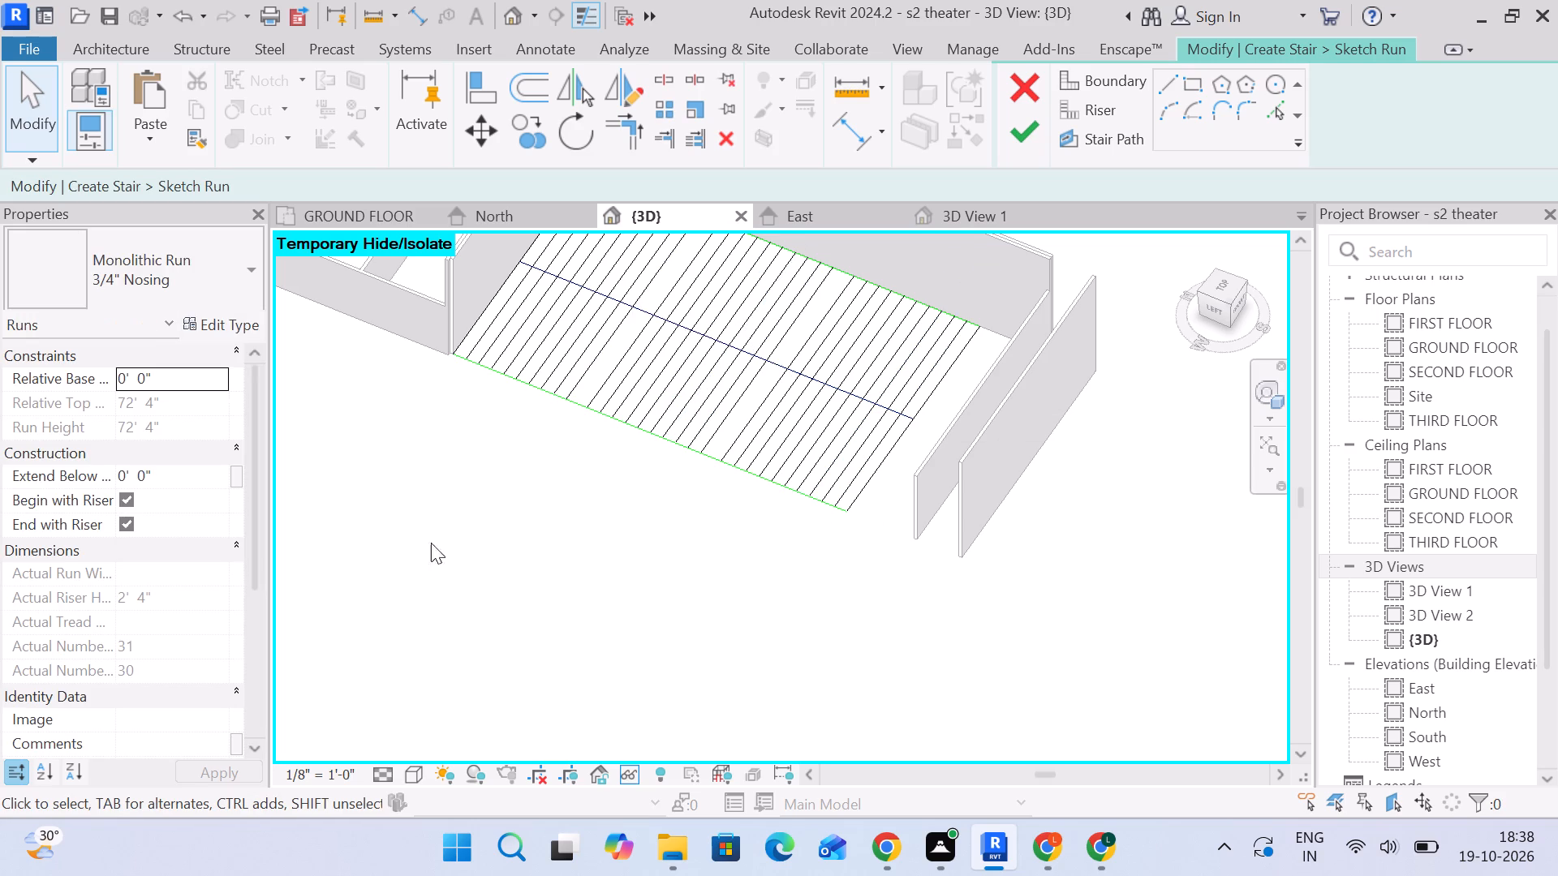
pyautogui.scroll(-2, 513, 511)
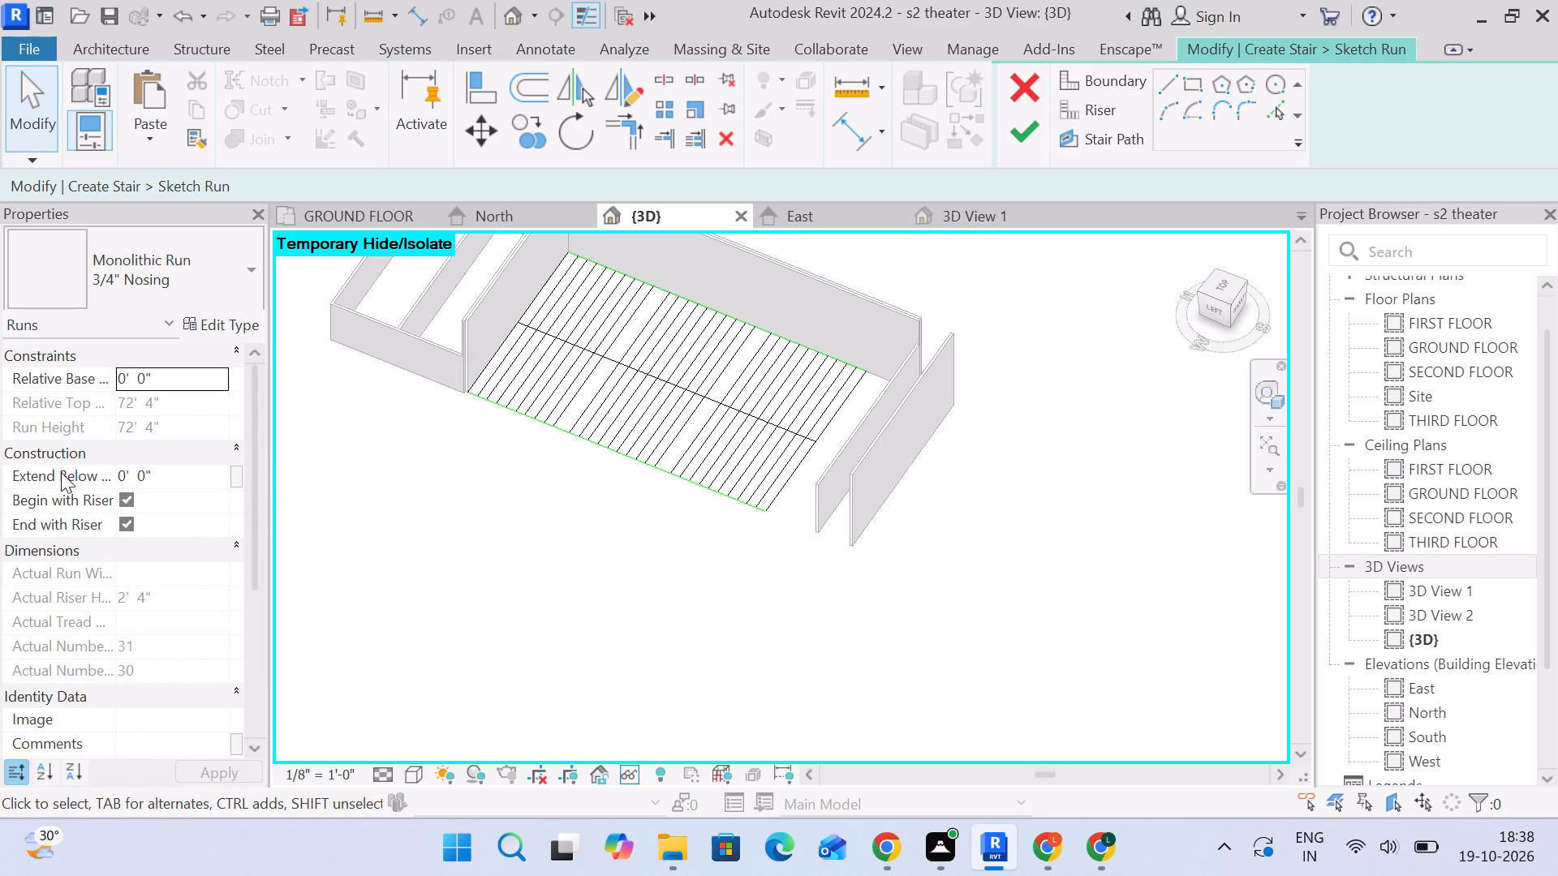
pyautogui.scroll(-1, 21, 512)
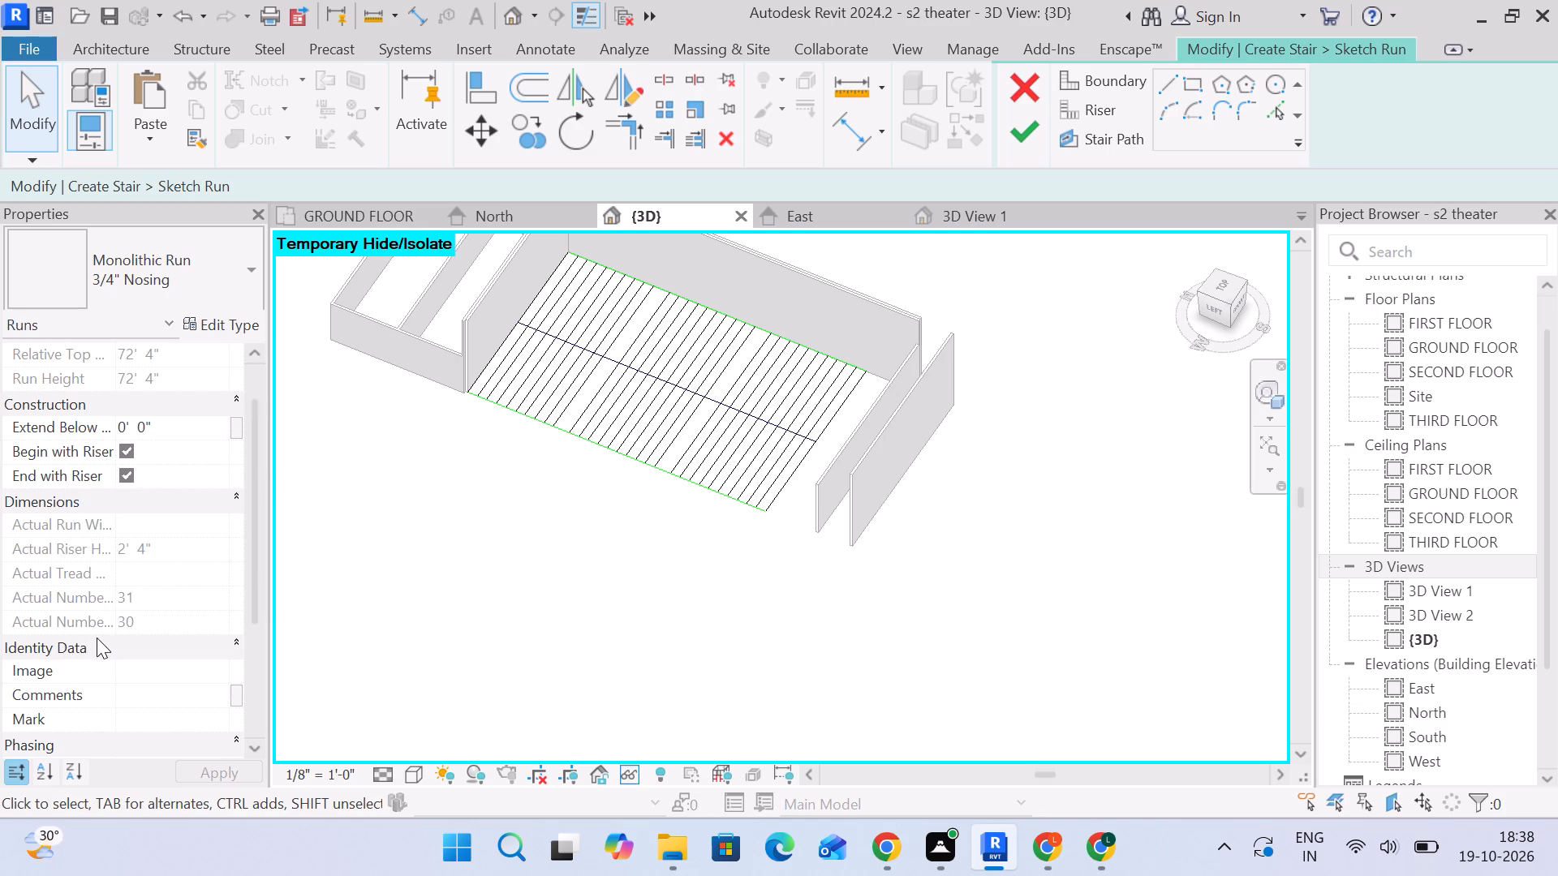
pyautogui.scroll(-2, 98, 633)
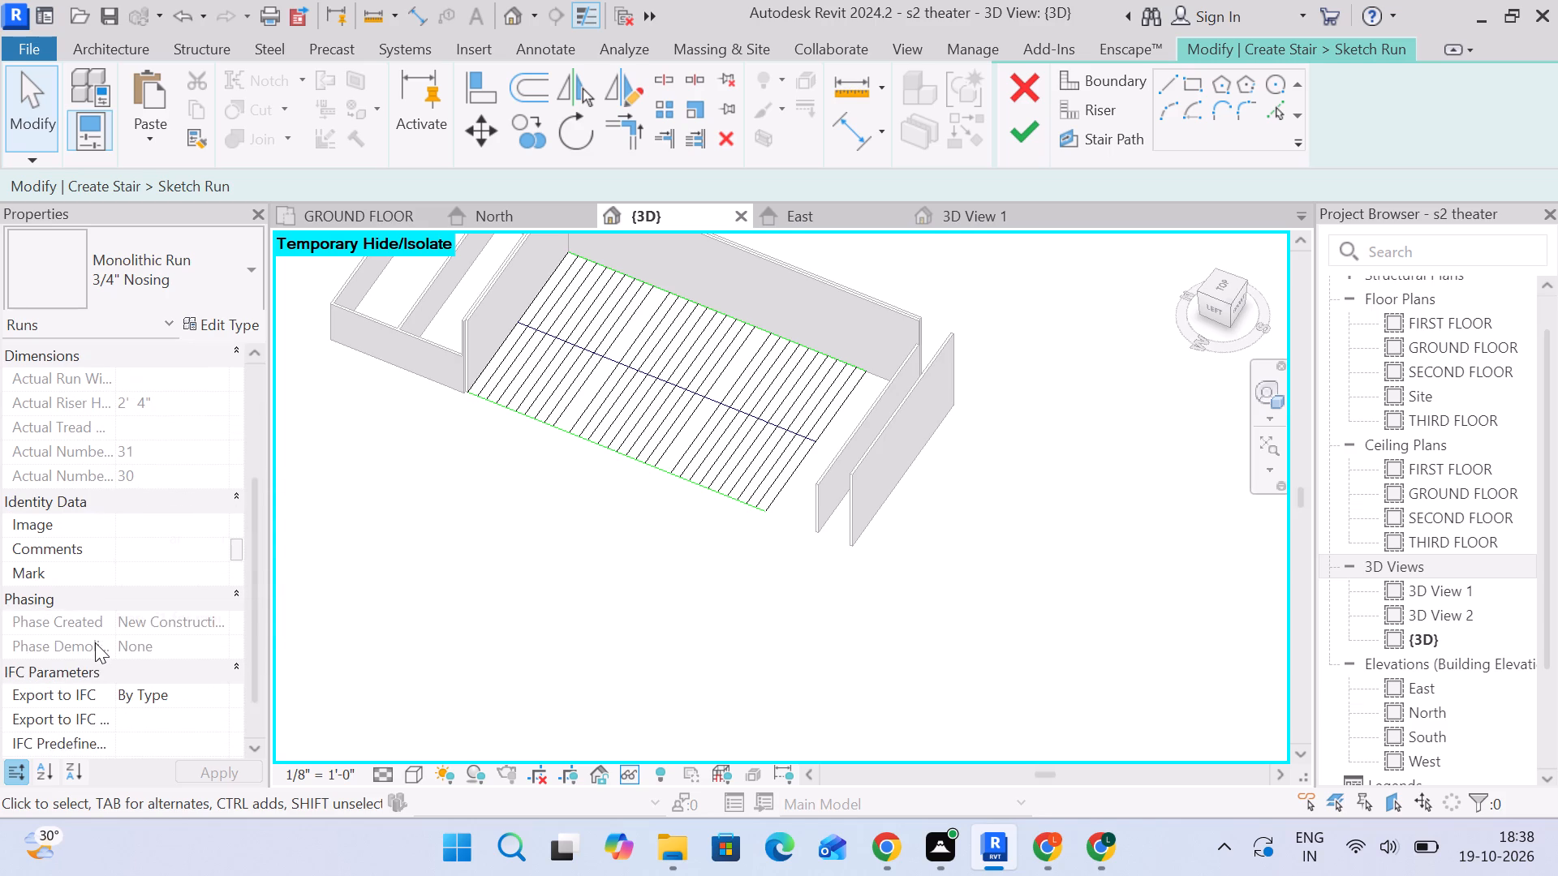
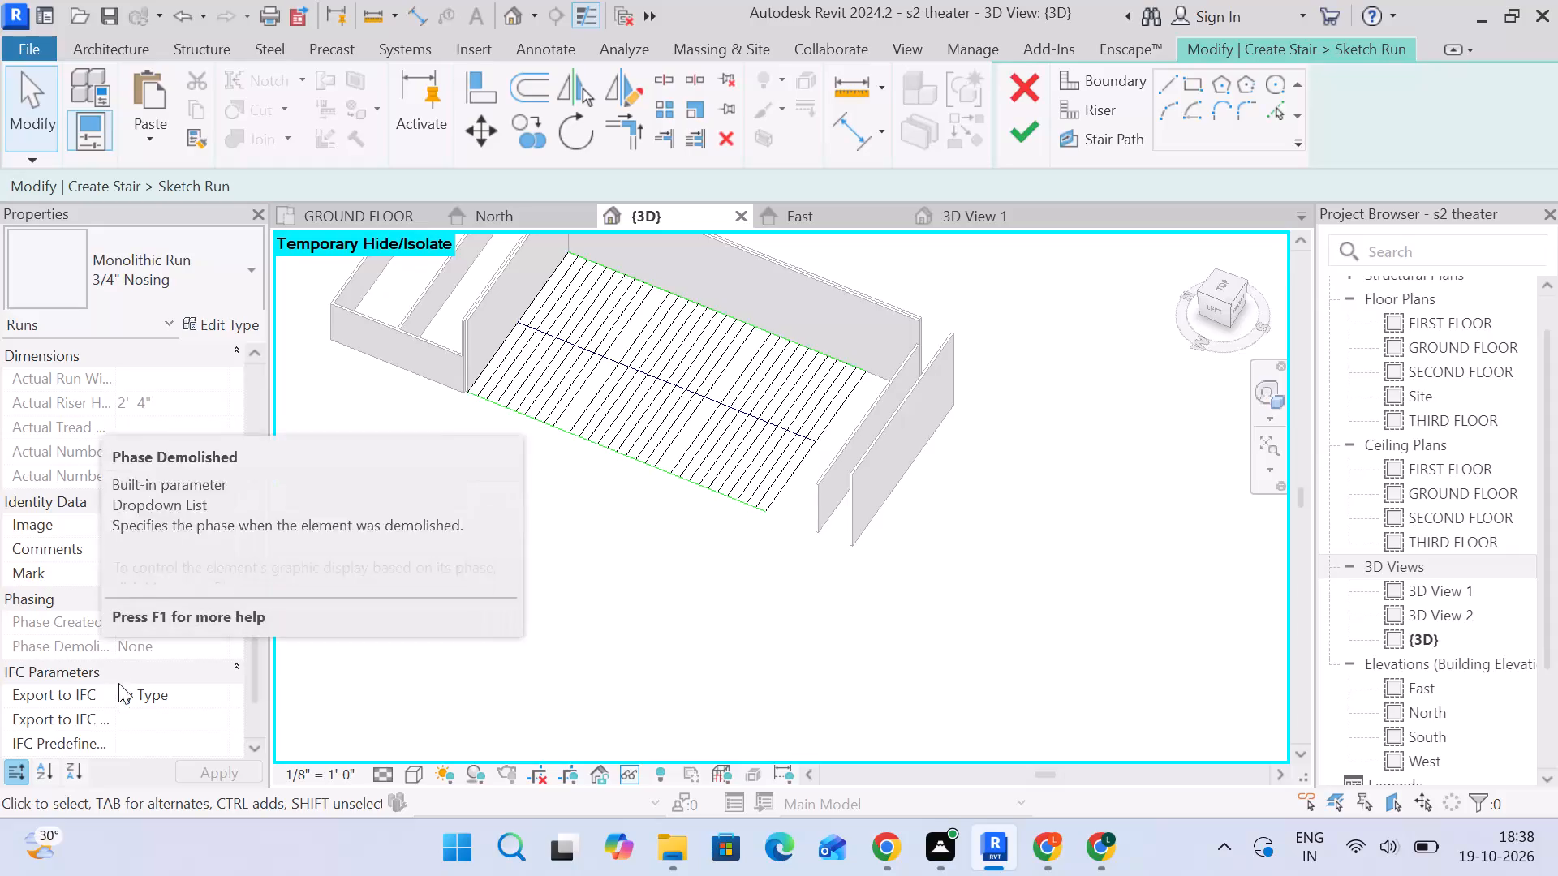
# Finish editing the sketch of the room-wide monolithic run.
pyautogui.scroll(-3, 31, 636)
pyautogui.scroll(-3, 104, 492)
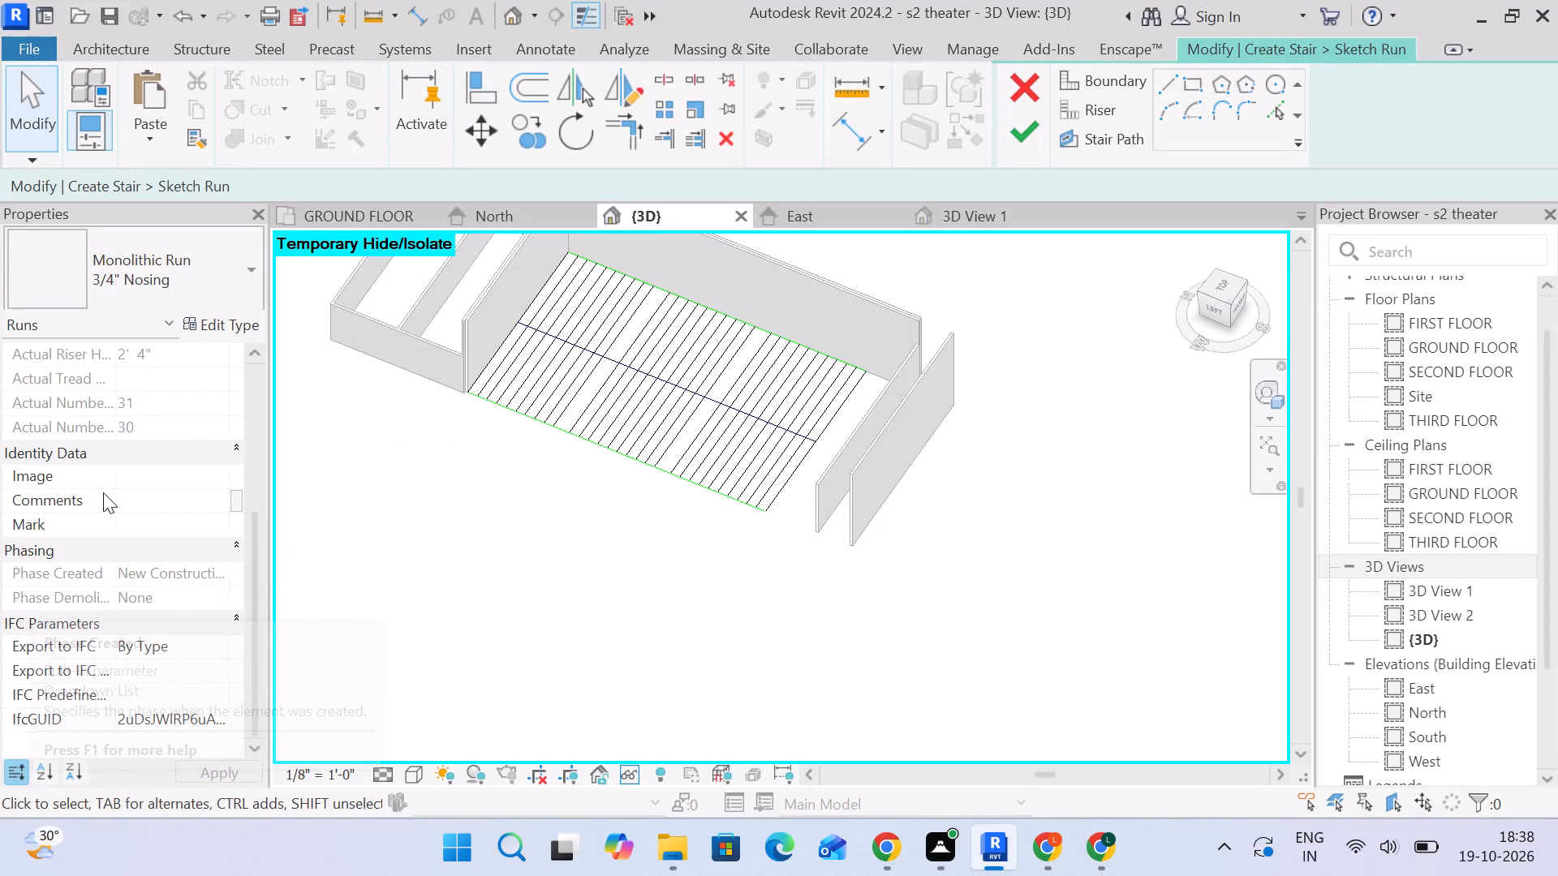
pyautogui.scroll(-7, 100, 498)
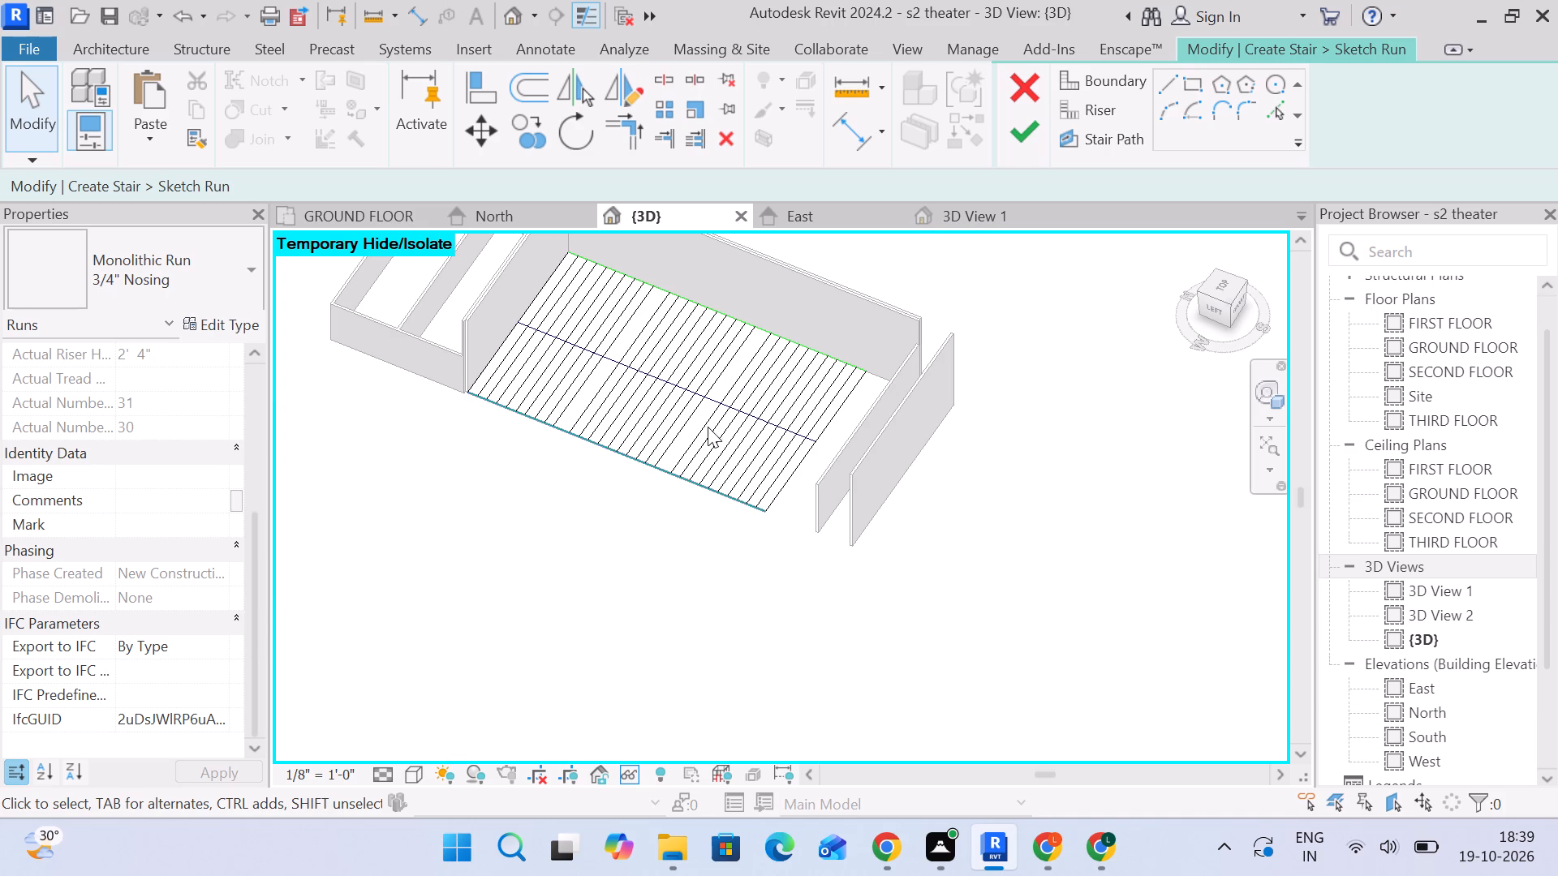
pyautogui.scroll(-4, 781, 578)
pyautogui.moveTo(997, 512); pyautogui.dragTo(846, 617, button='middle')
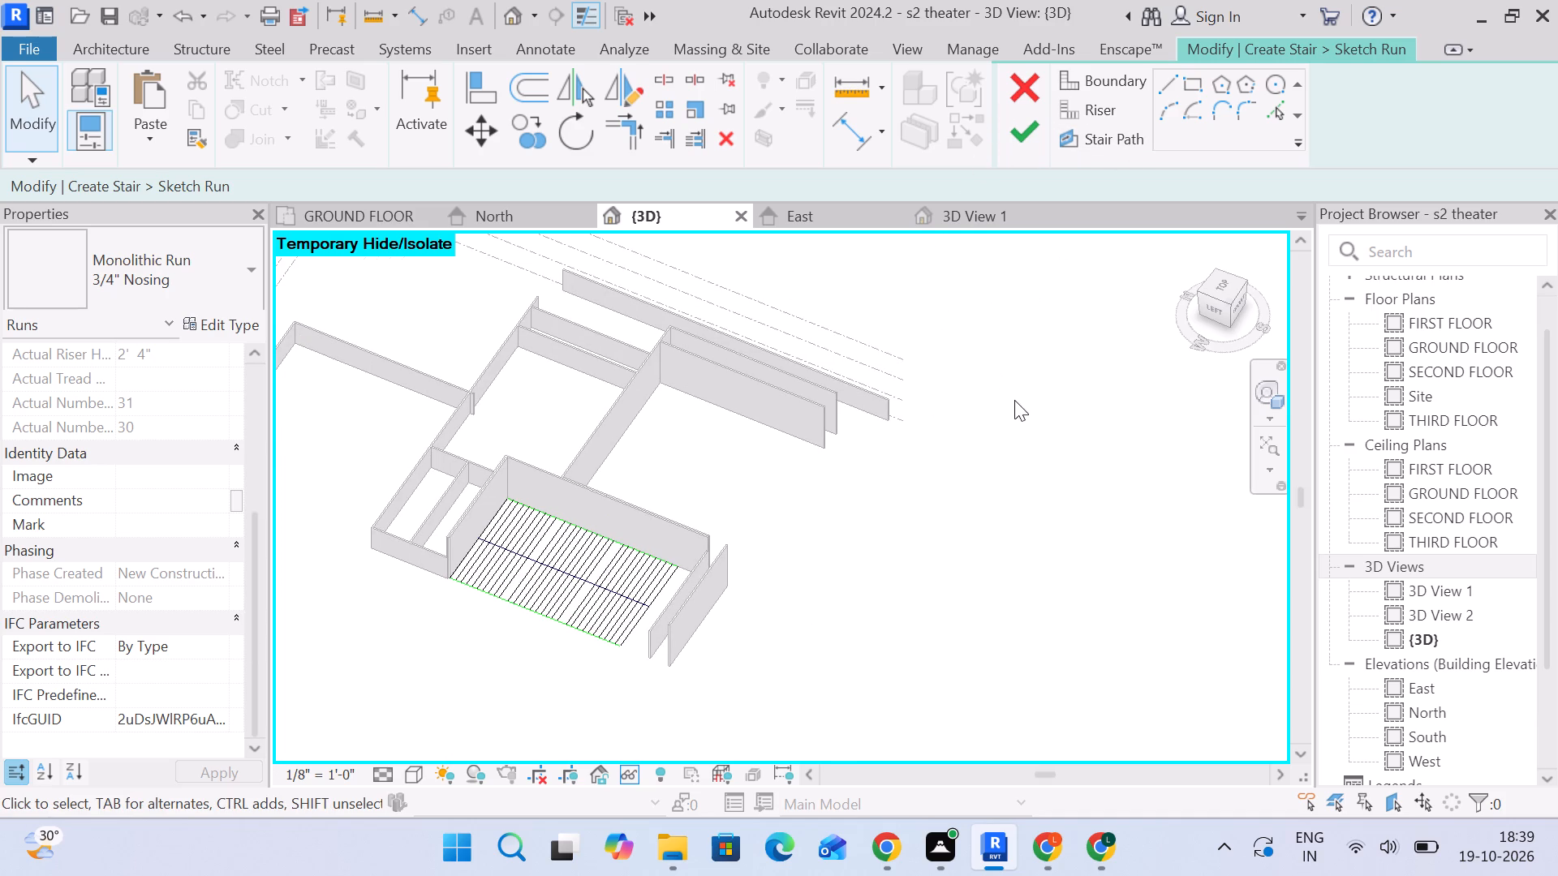
pyautogui.scroll(-1, 1014, 400)
pyautogui.click(1022, 135)
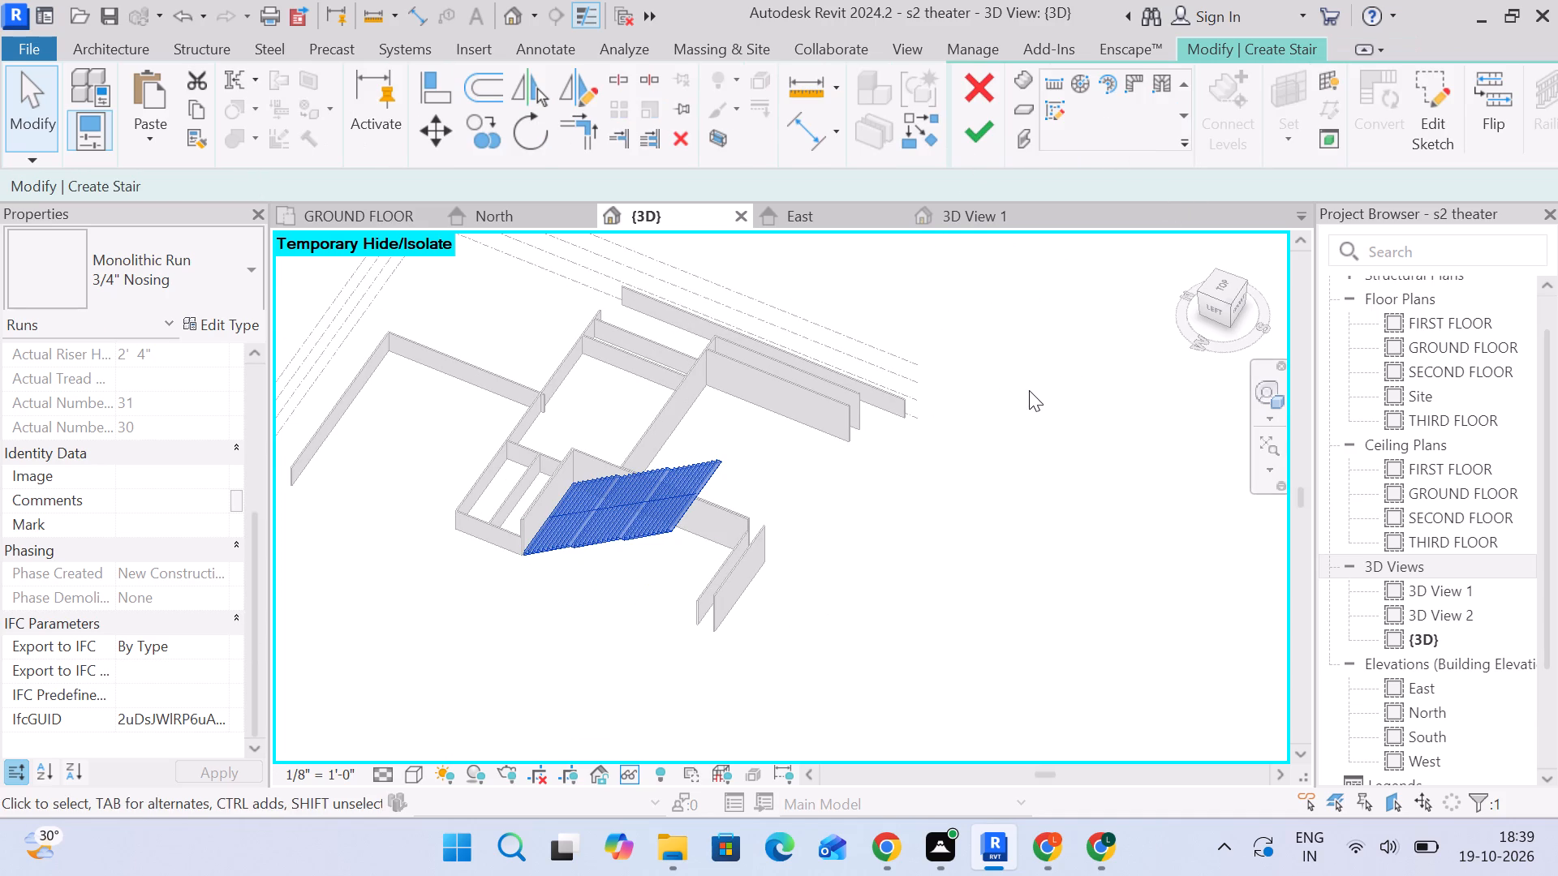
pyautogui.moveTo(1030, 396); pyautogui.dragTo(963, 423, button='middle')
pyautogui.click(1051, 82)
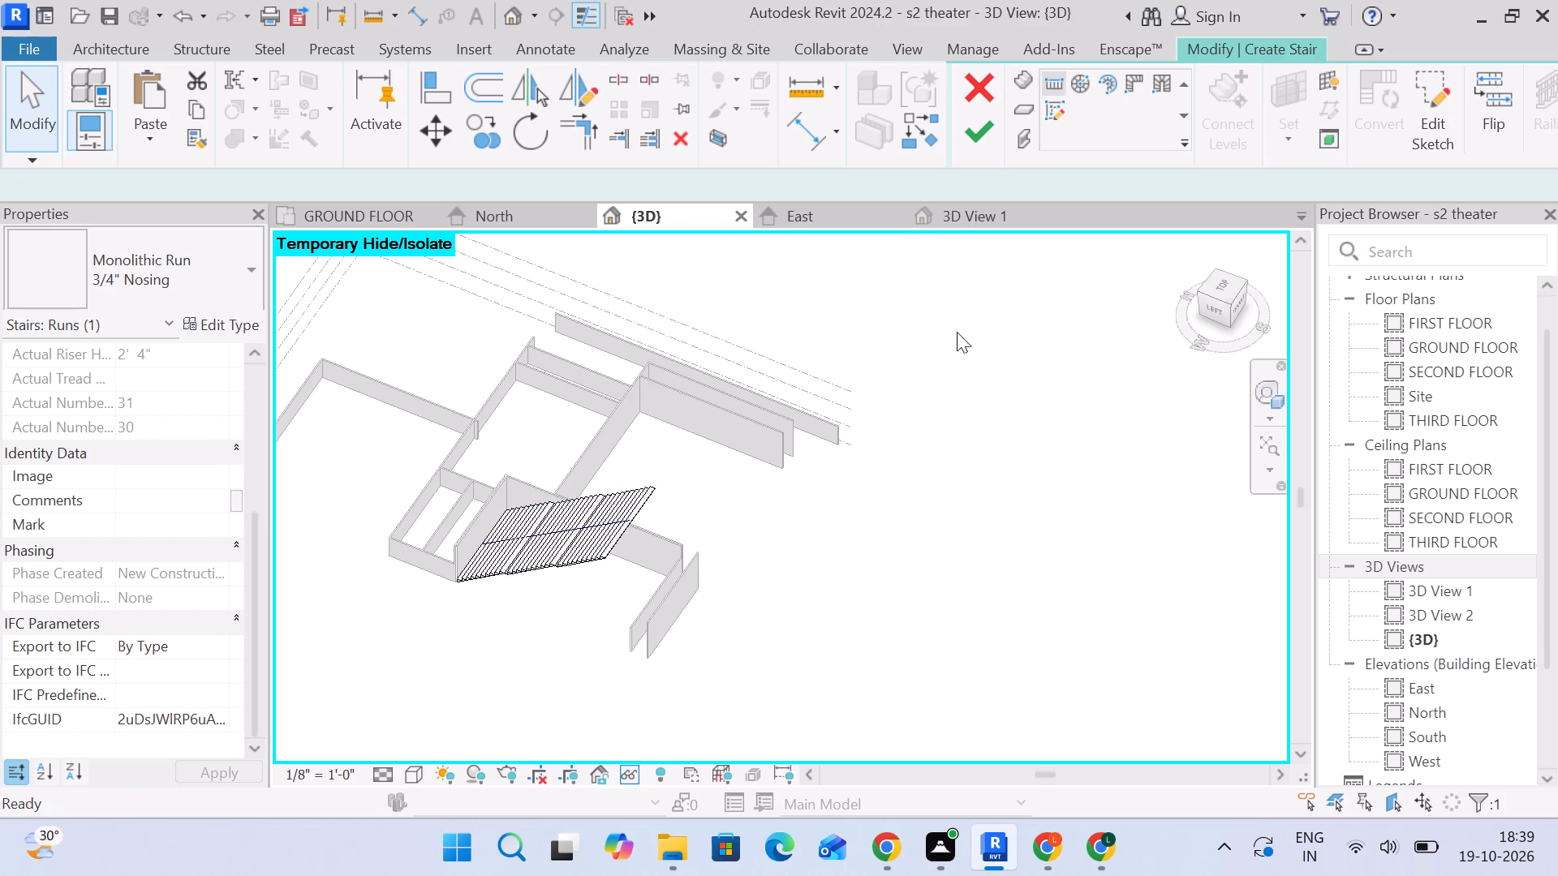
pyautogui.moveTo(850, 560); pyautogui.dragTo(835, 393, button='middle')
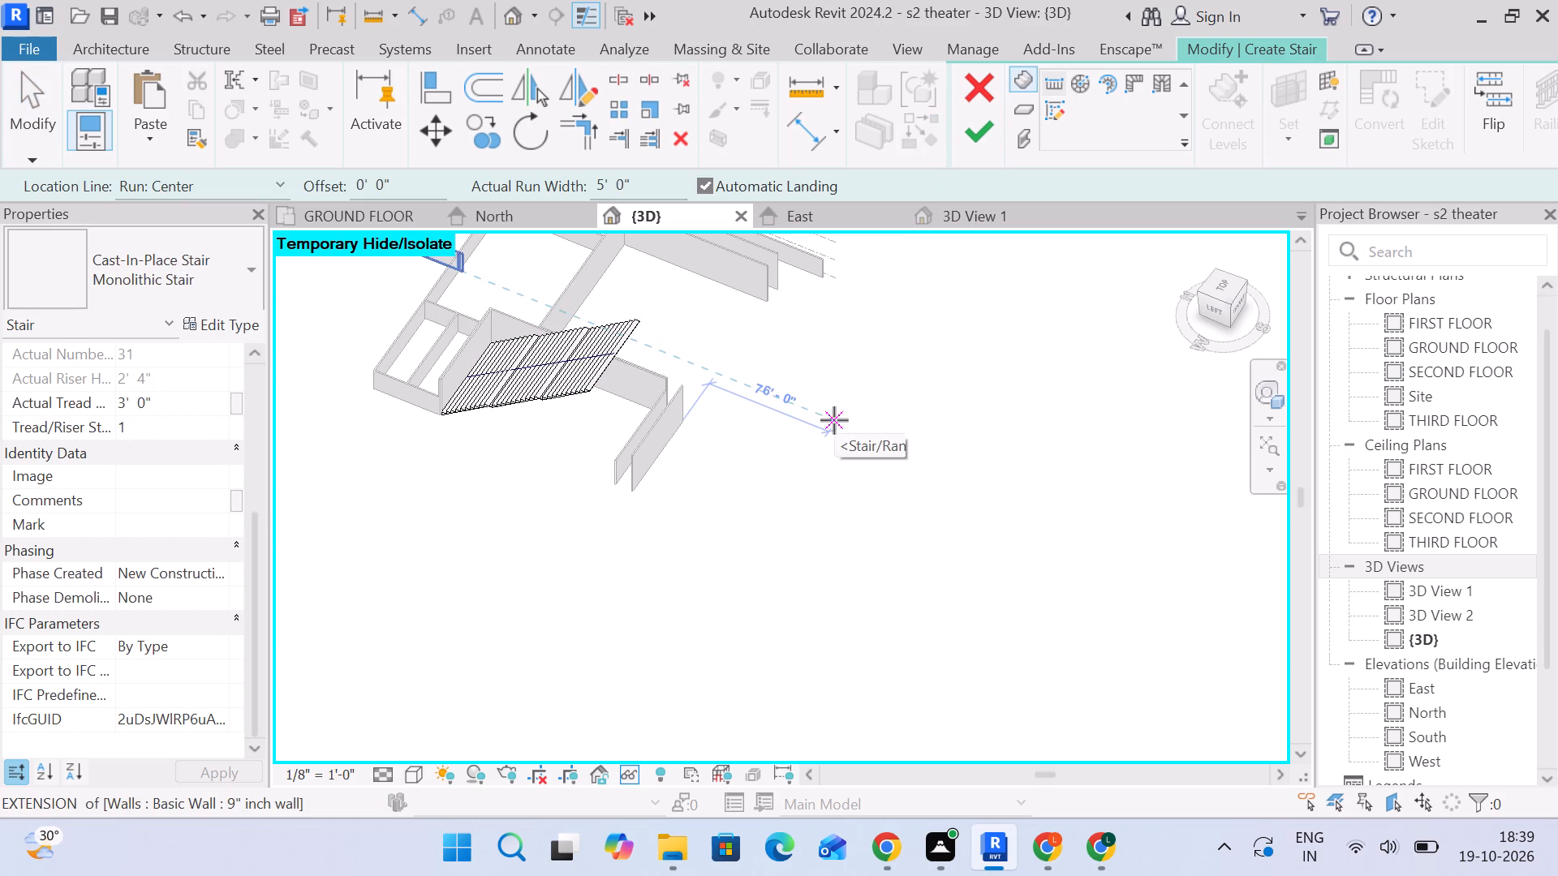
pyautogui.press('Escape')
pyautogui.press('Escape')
# Move the room-wide run outside the building's walls and bring up the GROUND FLOOR plan.
pyautogui.click(579, 368)
pyautogui.moveTo(568, 368); pyautogui.dragTo(549, 565)
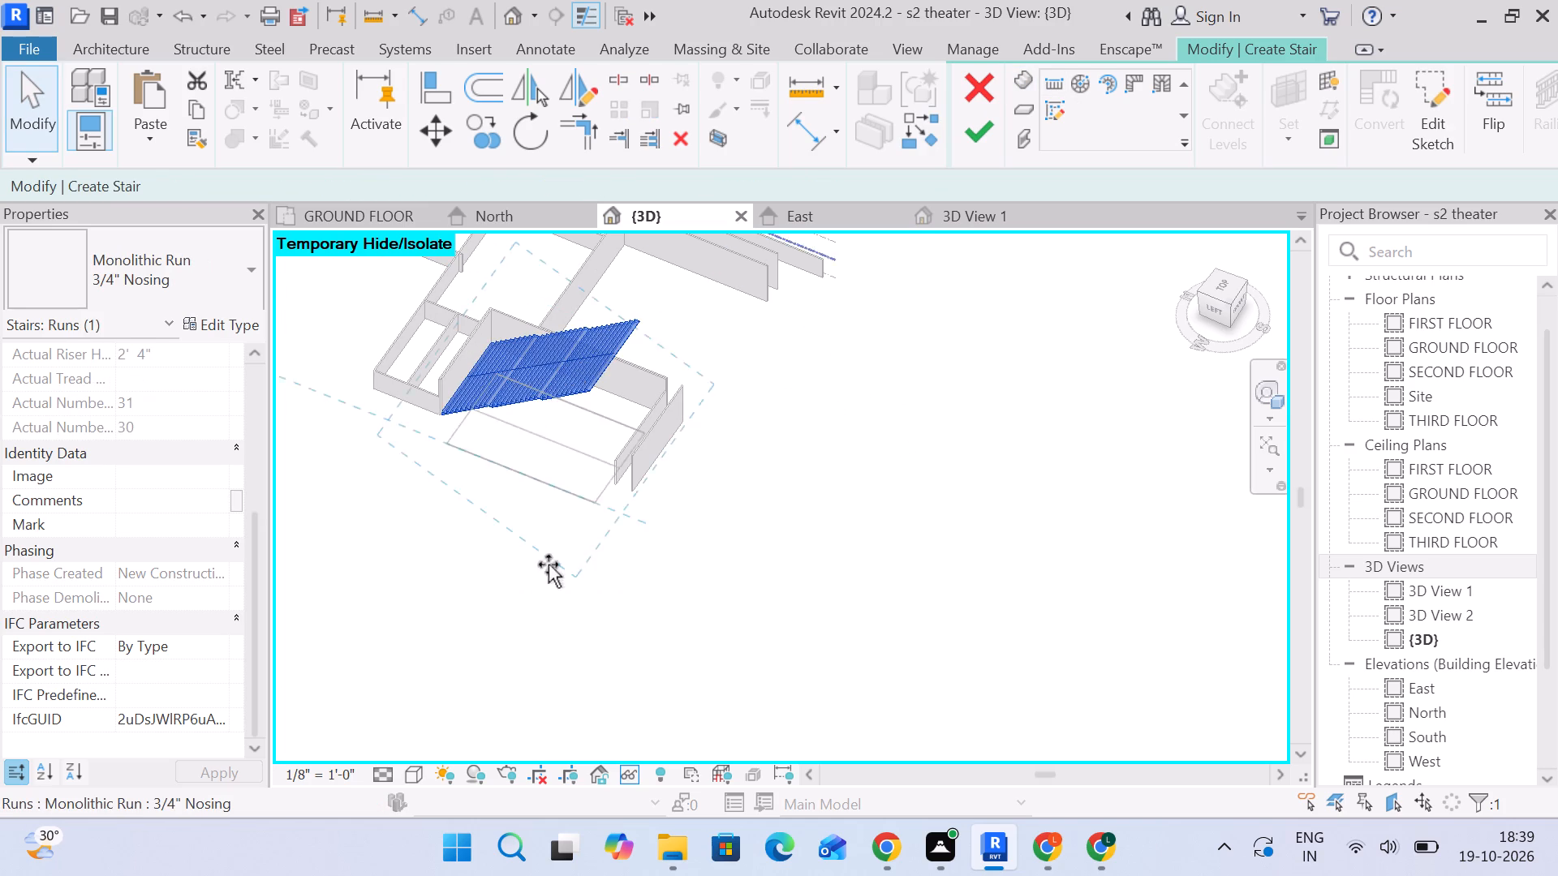
pyautogui.moveTo(549, 565); pyautogui.dragTo(493, 575)
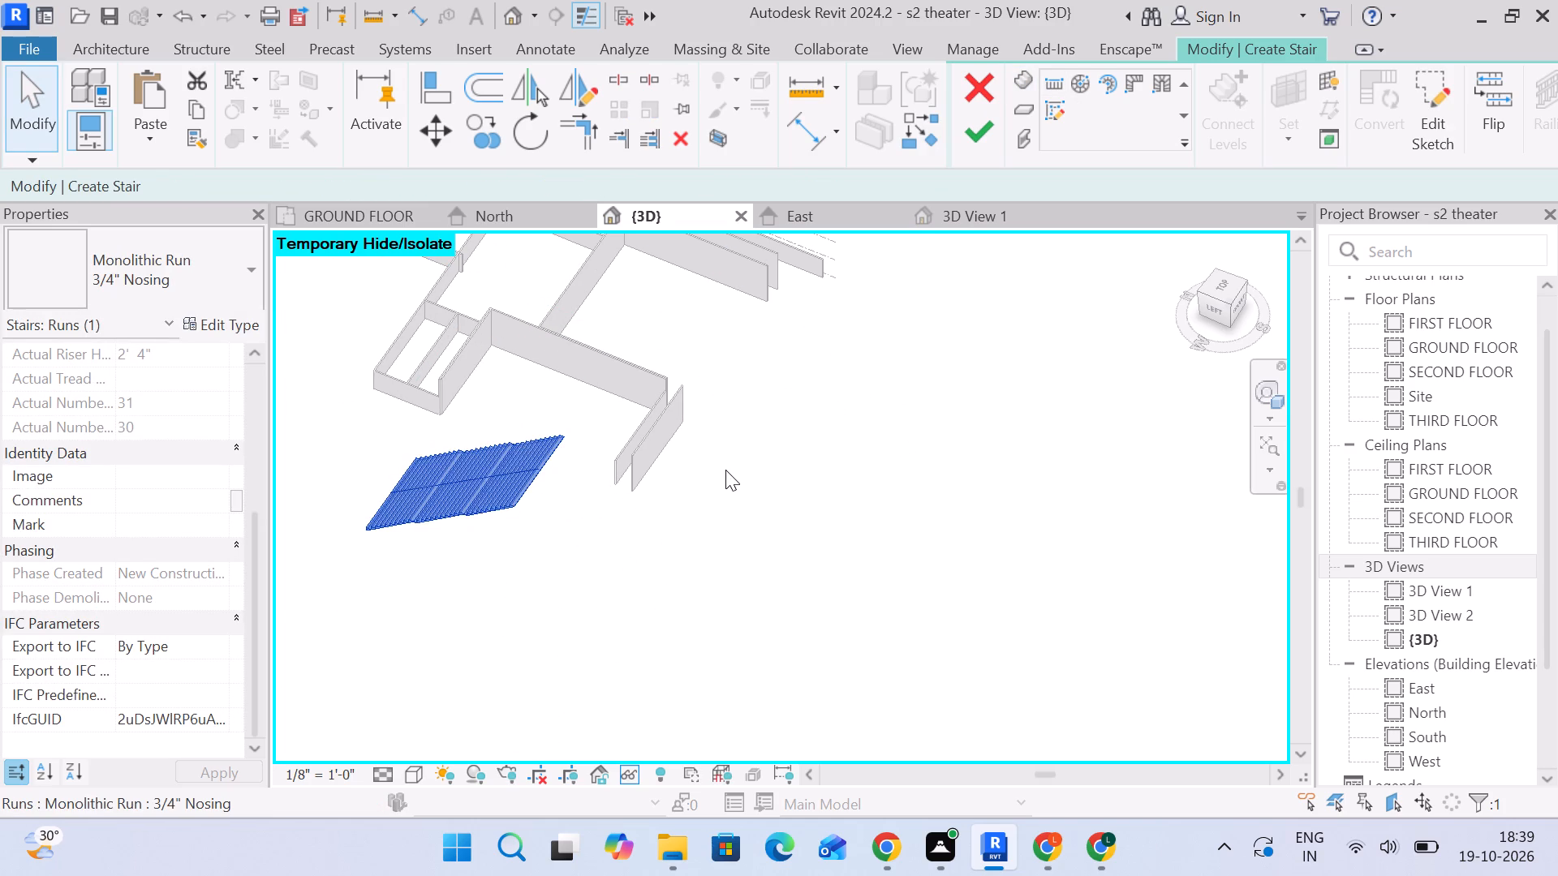
pyautogui.moveTo(725, 469); pyautogui.dragTo(721, 518, button='middle')
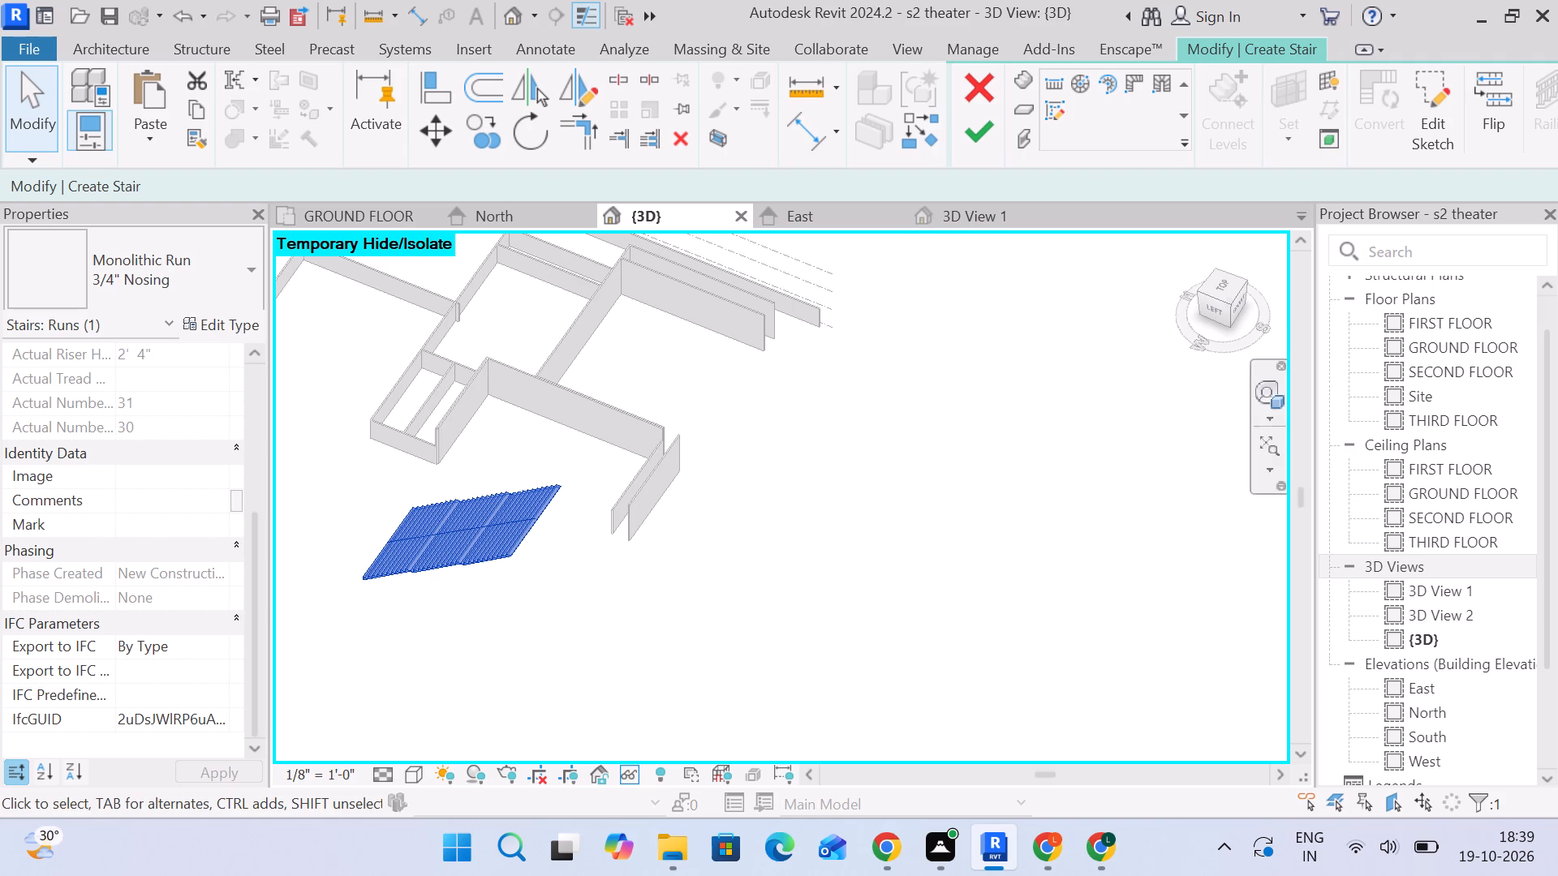
pyautogui.click(1227, 293)
pyautogui.scroll(-1, 927, 397)
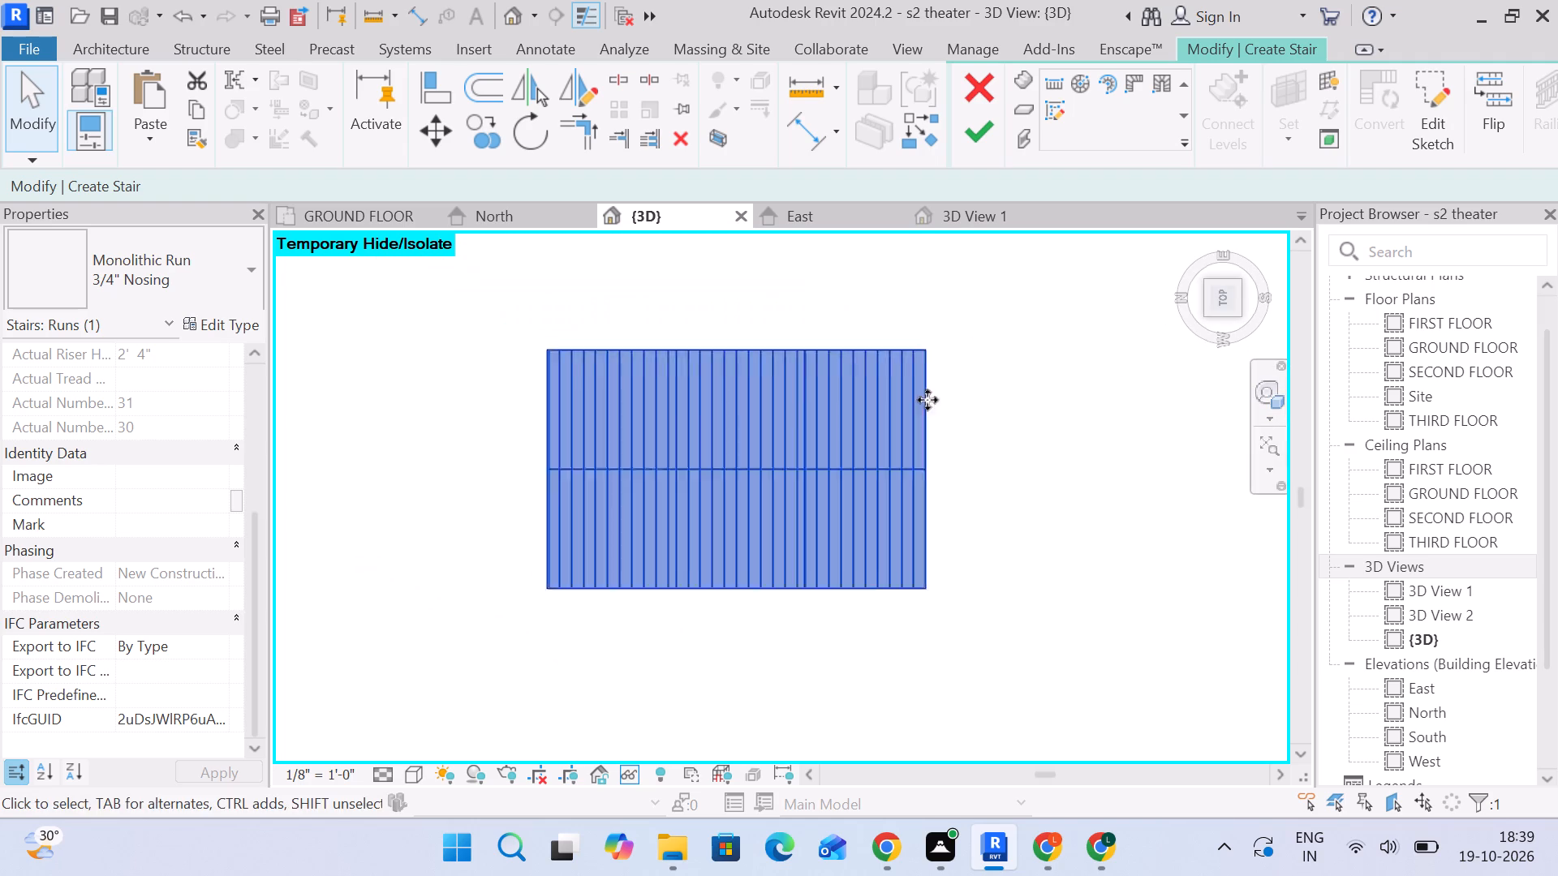
pyautogui.scroll(-3, 927, 400)
pyautogui.scroll(-3, 798, 419)
pyautogui.moveTo(791, 443); pyautogui.dragTo(760, 500, button='middle')
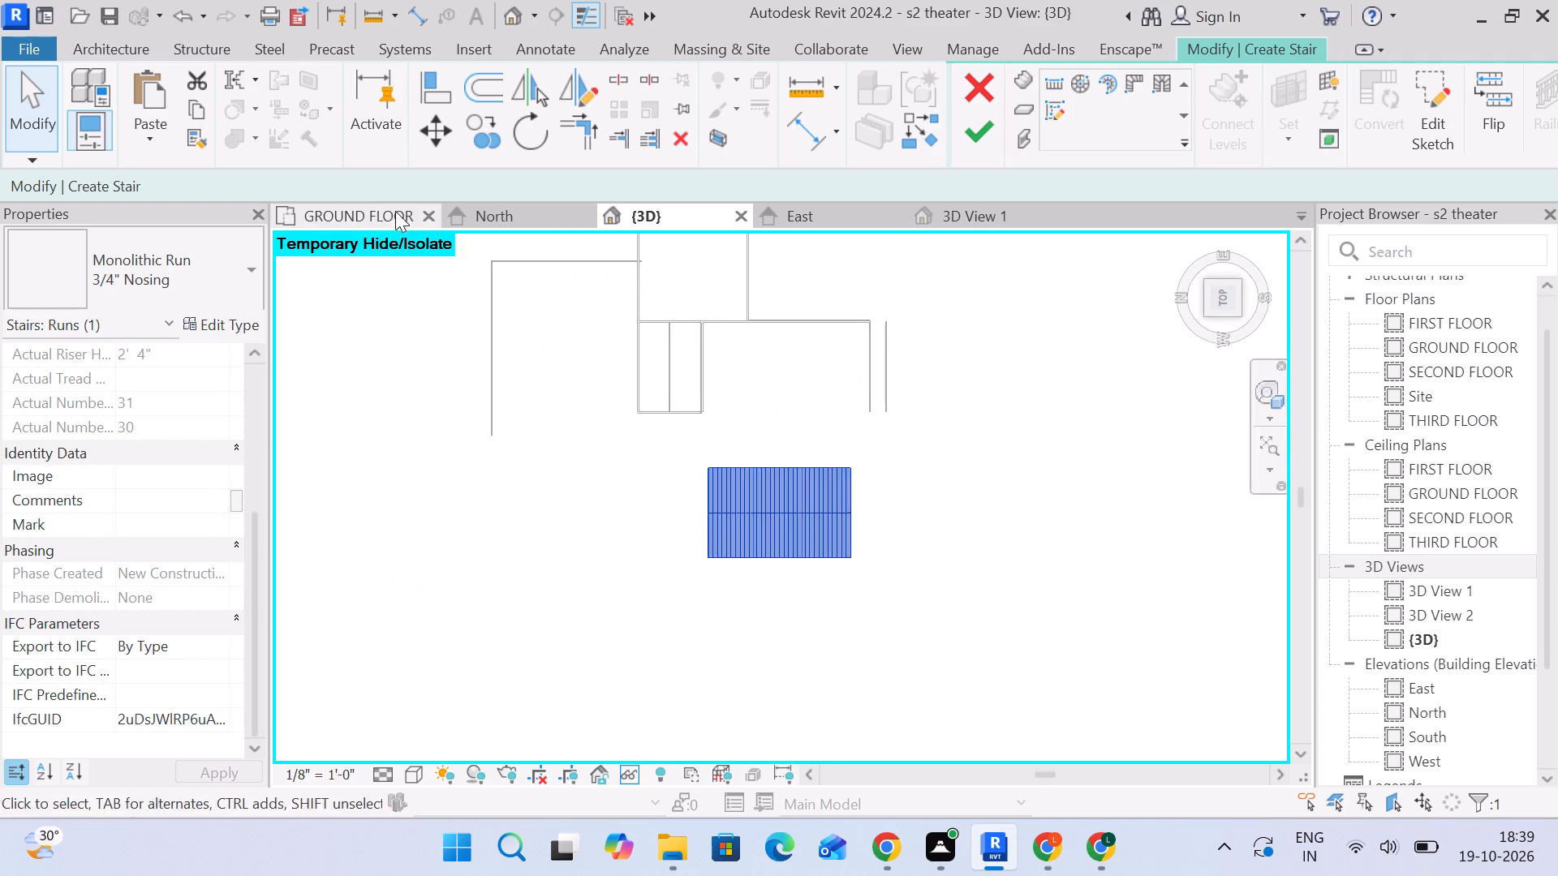
pyautogui.click(394, 210)
pyautogui.scroll(-1, 679, 457)
pyautogui.moveTo(696, 468); pyautogui.dragTo(645, 461, button='middle')
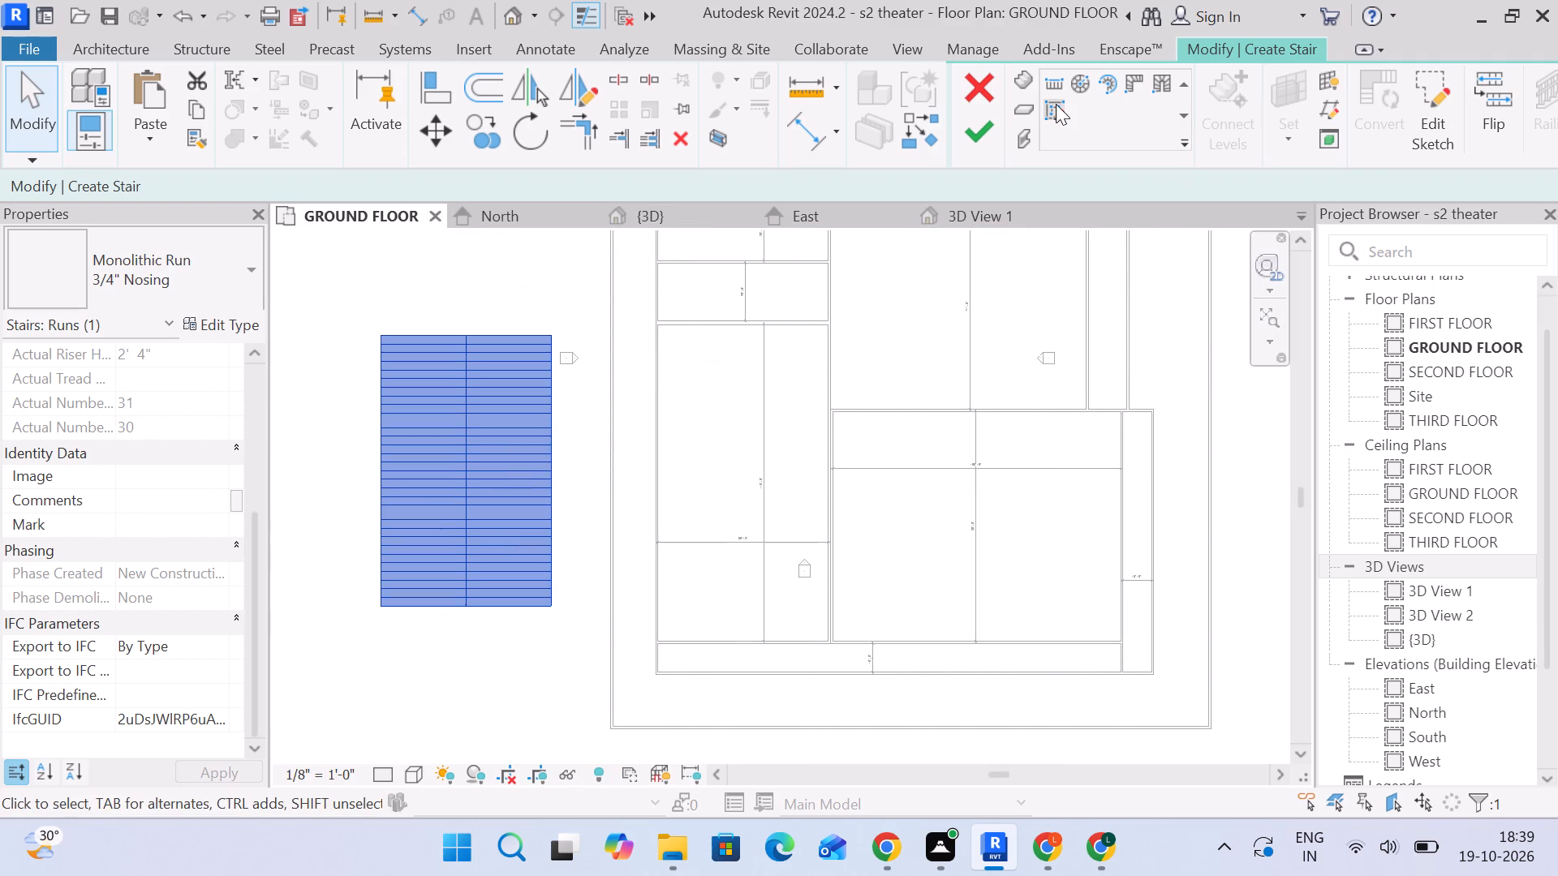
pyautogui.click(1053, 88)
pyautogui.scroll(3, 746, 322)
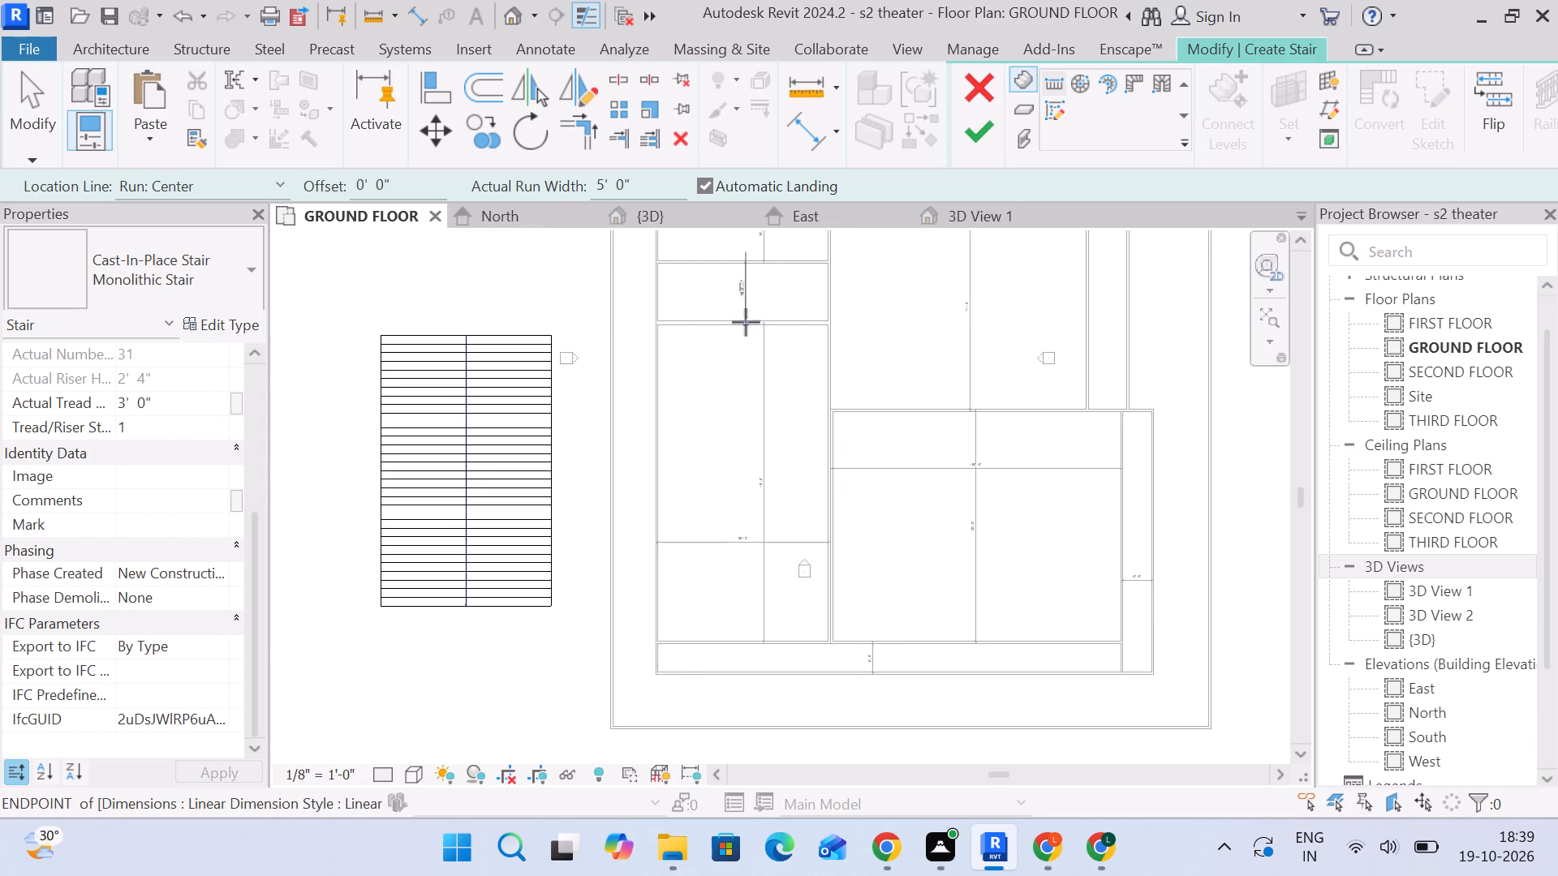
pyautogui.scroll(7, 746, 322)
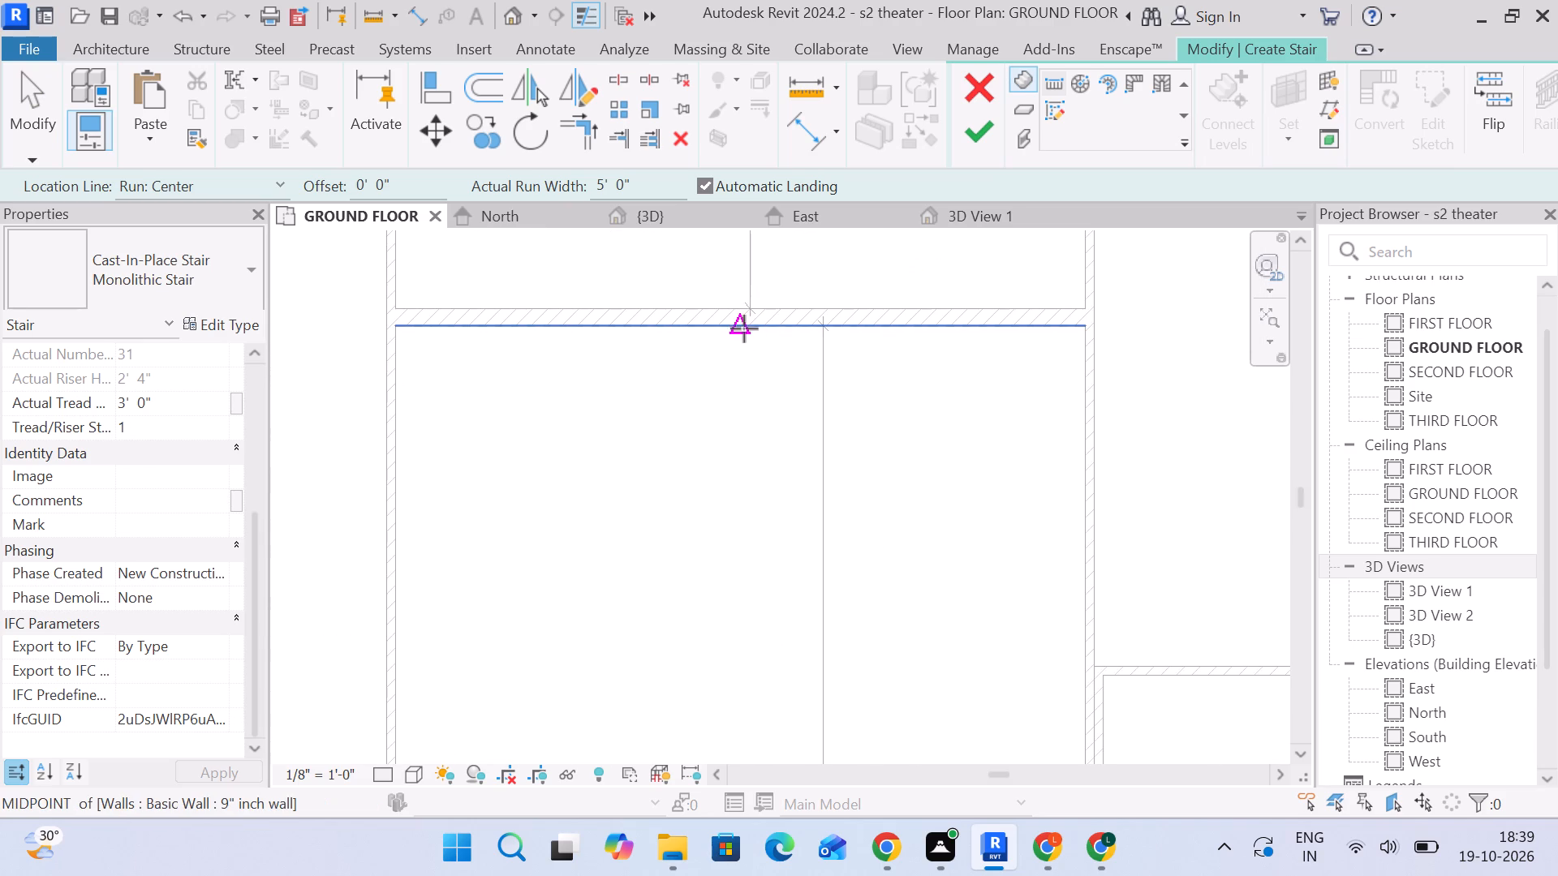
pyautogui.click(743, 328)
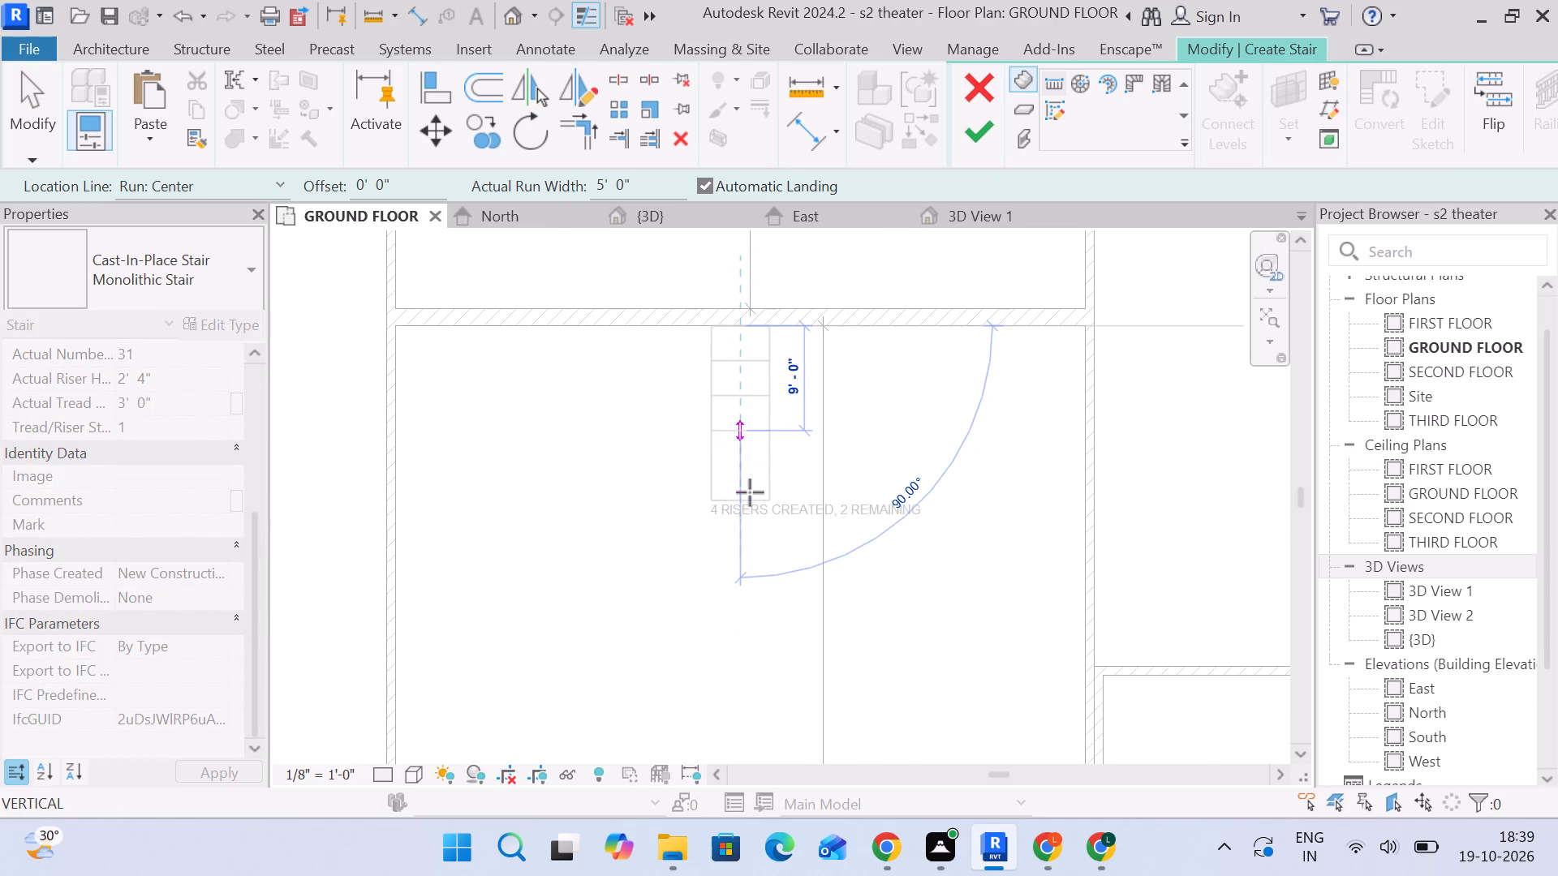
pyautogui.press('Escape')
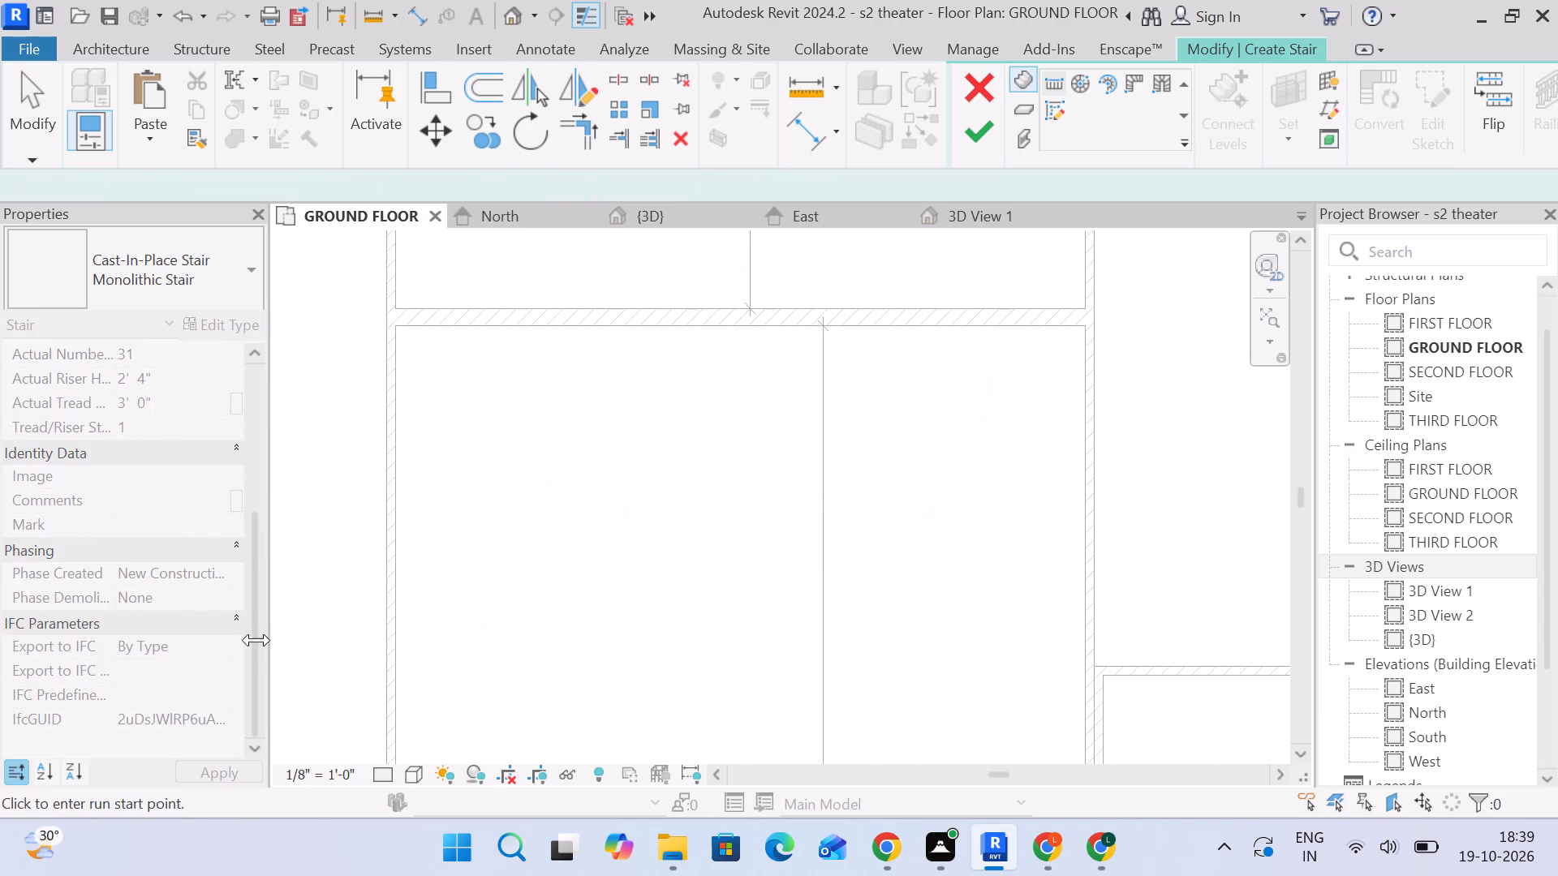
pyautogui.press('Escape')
# Set the stair's desired number of risers to 10.
pyautogui.scroll(2, 138, 455)
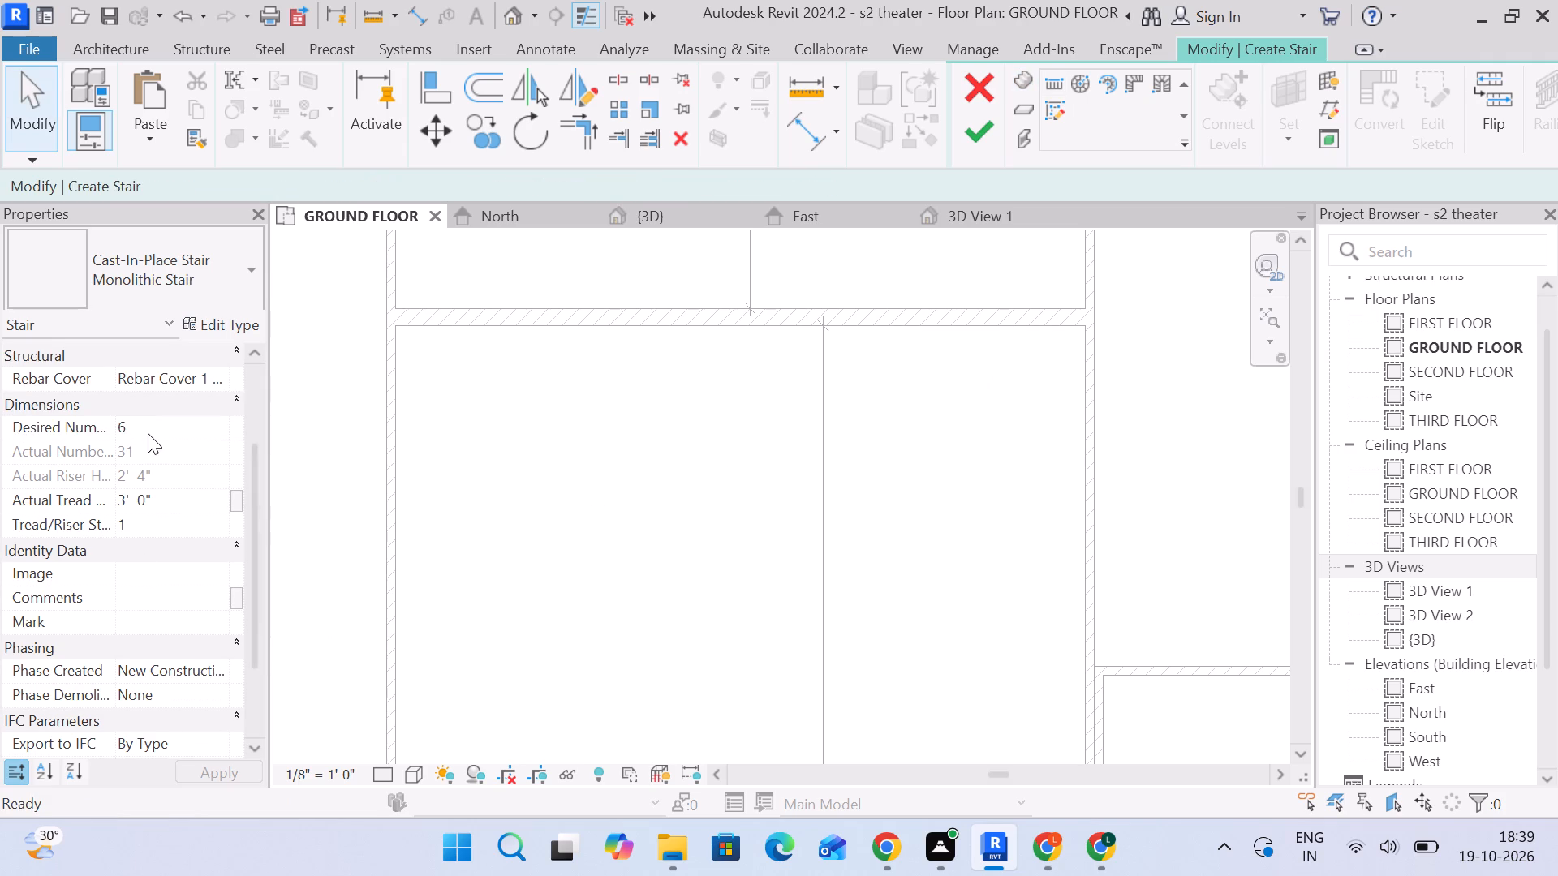
pyautogui.click(148, 432)
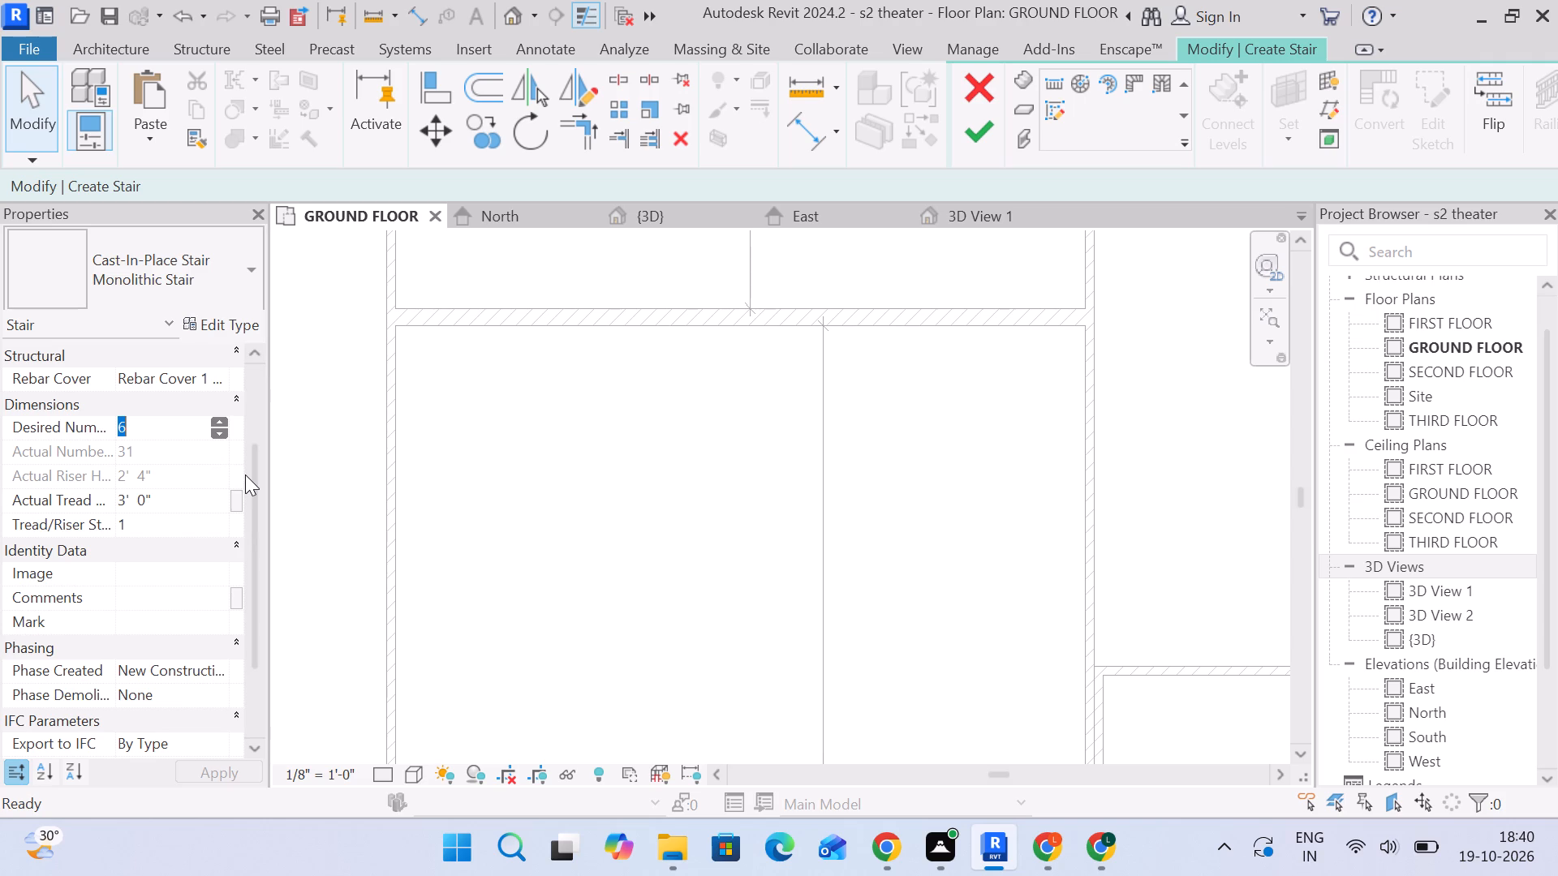
pyautogui.press('9')
pyautogui.press('BackSpace')
pyautogui.press('1')
pyautogui.press('0')
pyautogui.press('Return')
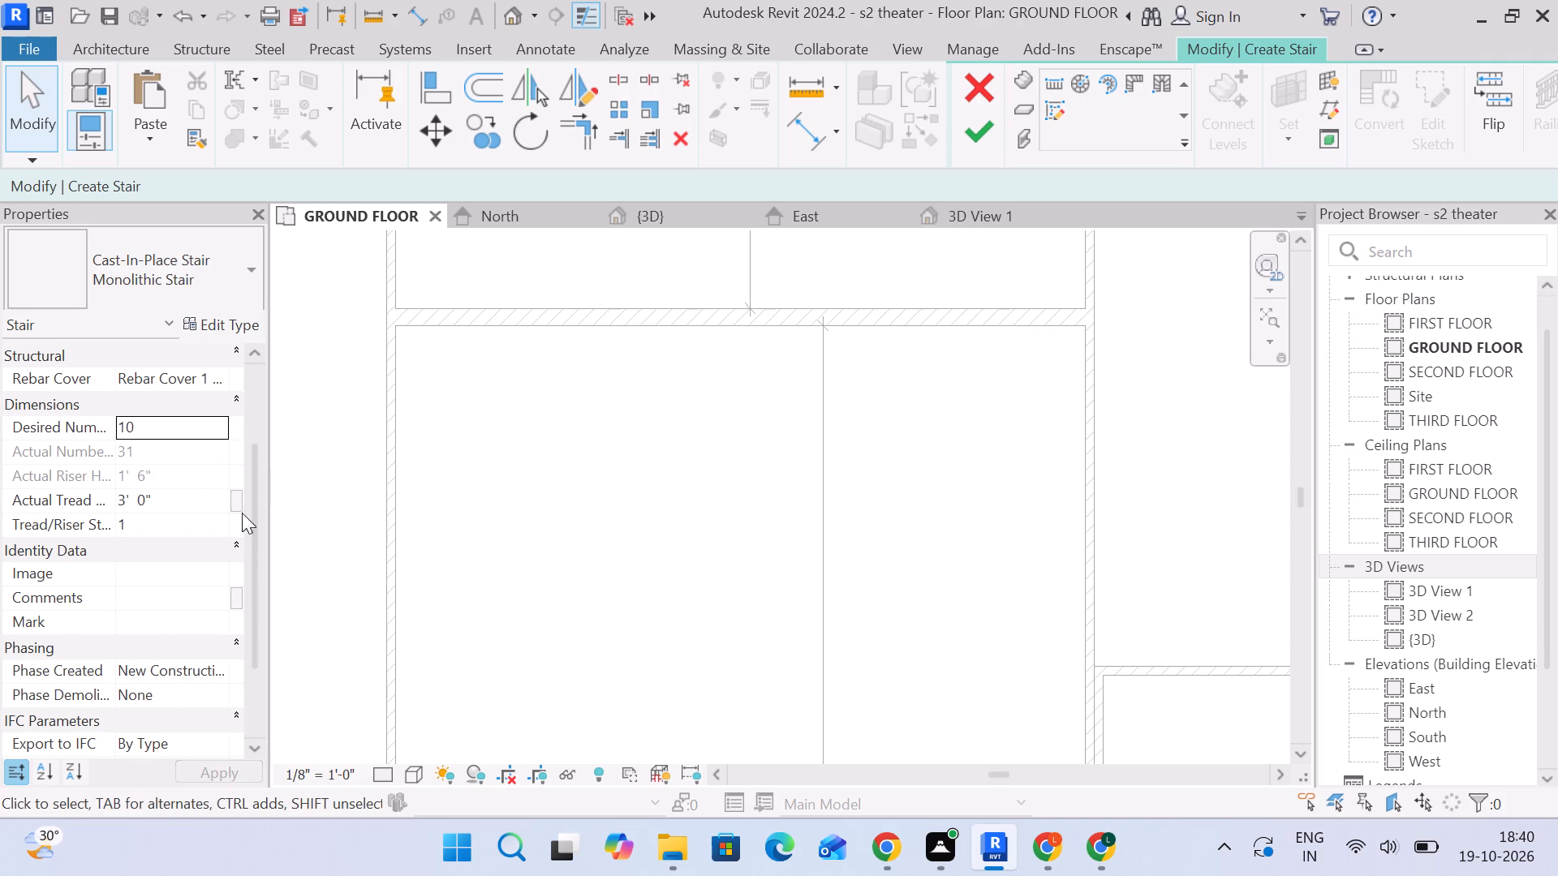
pyautogui.click(303, 602)
# Examine the Monolithic Stair type's riser, tread and run width rules.
pyautogui.scroll(2, 104, 410)
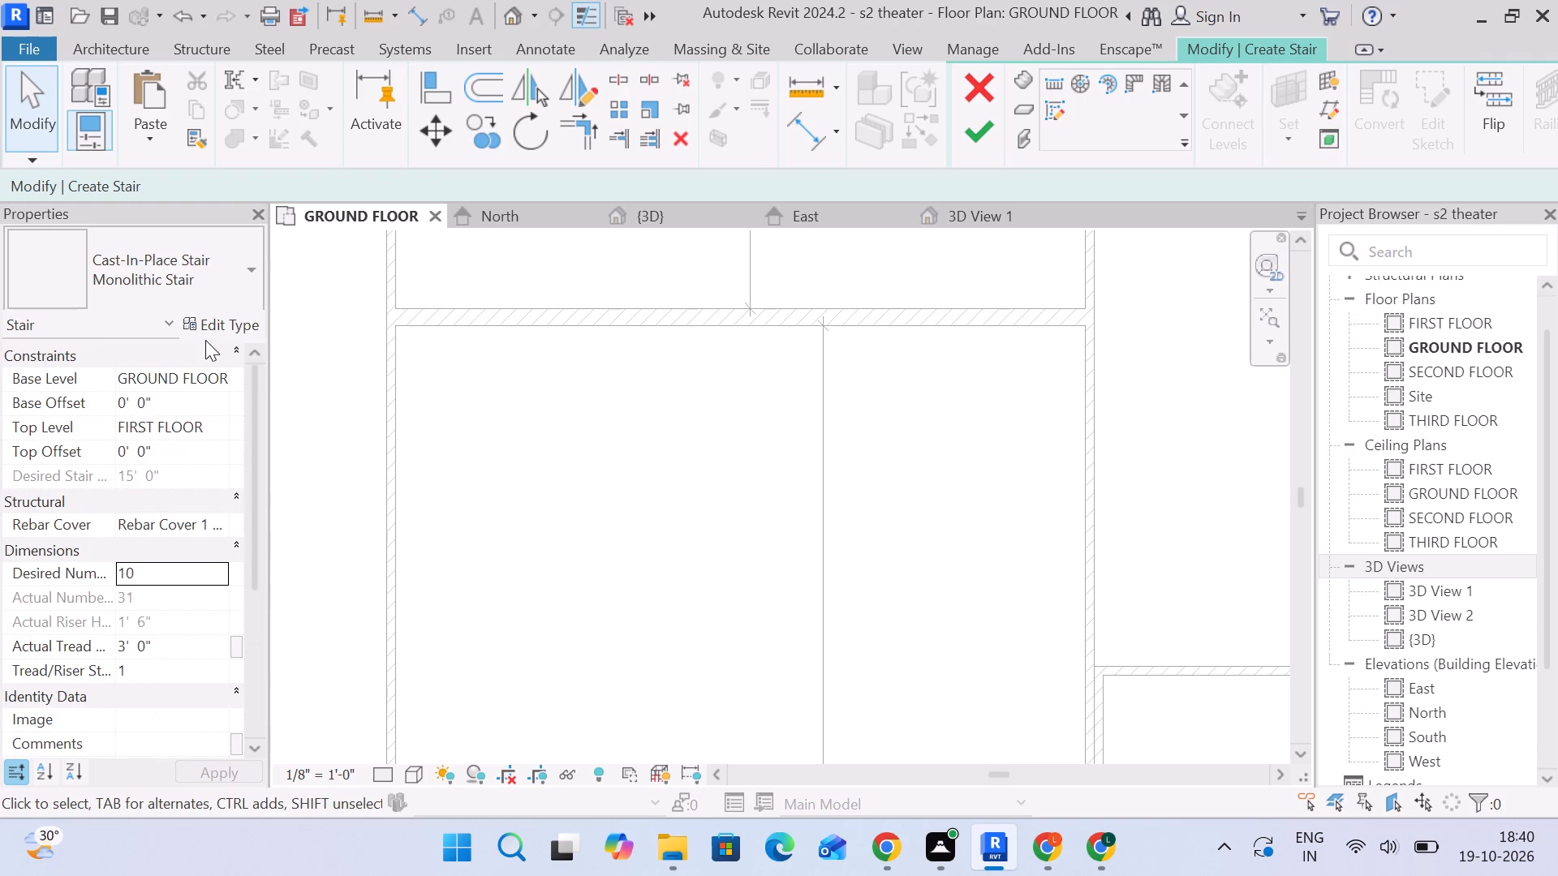
pyautogui.click(205, 329)
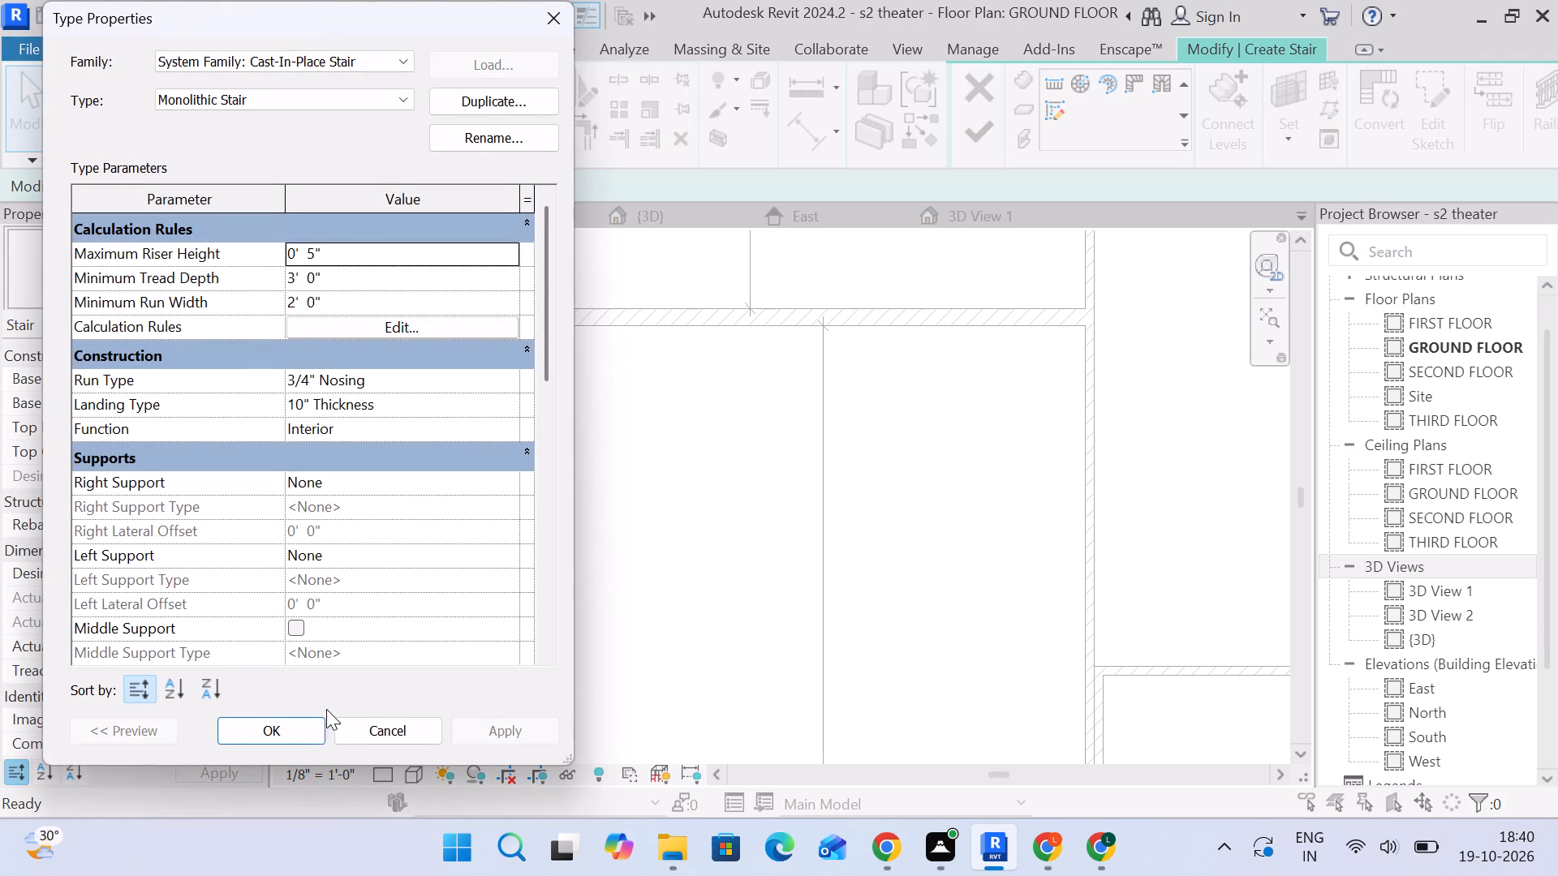
pyautogui.click(299, 728)
# Draw a 5' wide, 10-riser straight run about 27' long, perpendicular from the midpoint of the theater room's upper wall into the room.
pyautogui.scroll(-3, 722, 499)
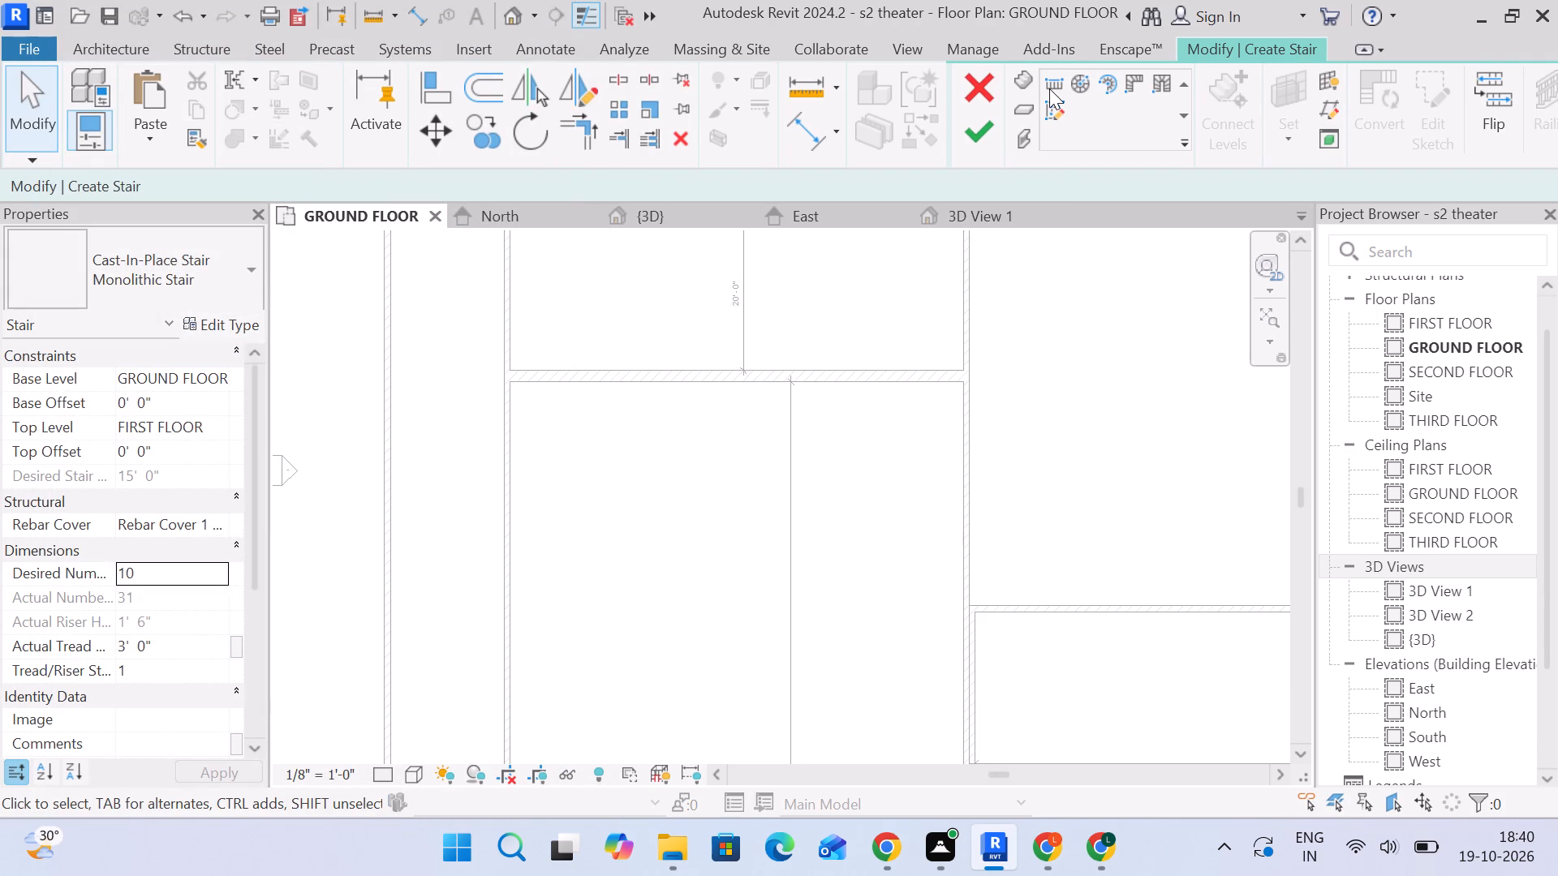
pyautogui.click(1049, 88)
pyautogui.click(735, 386)
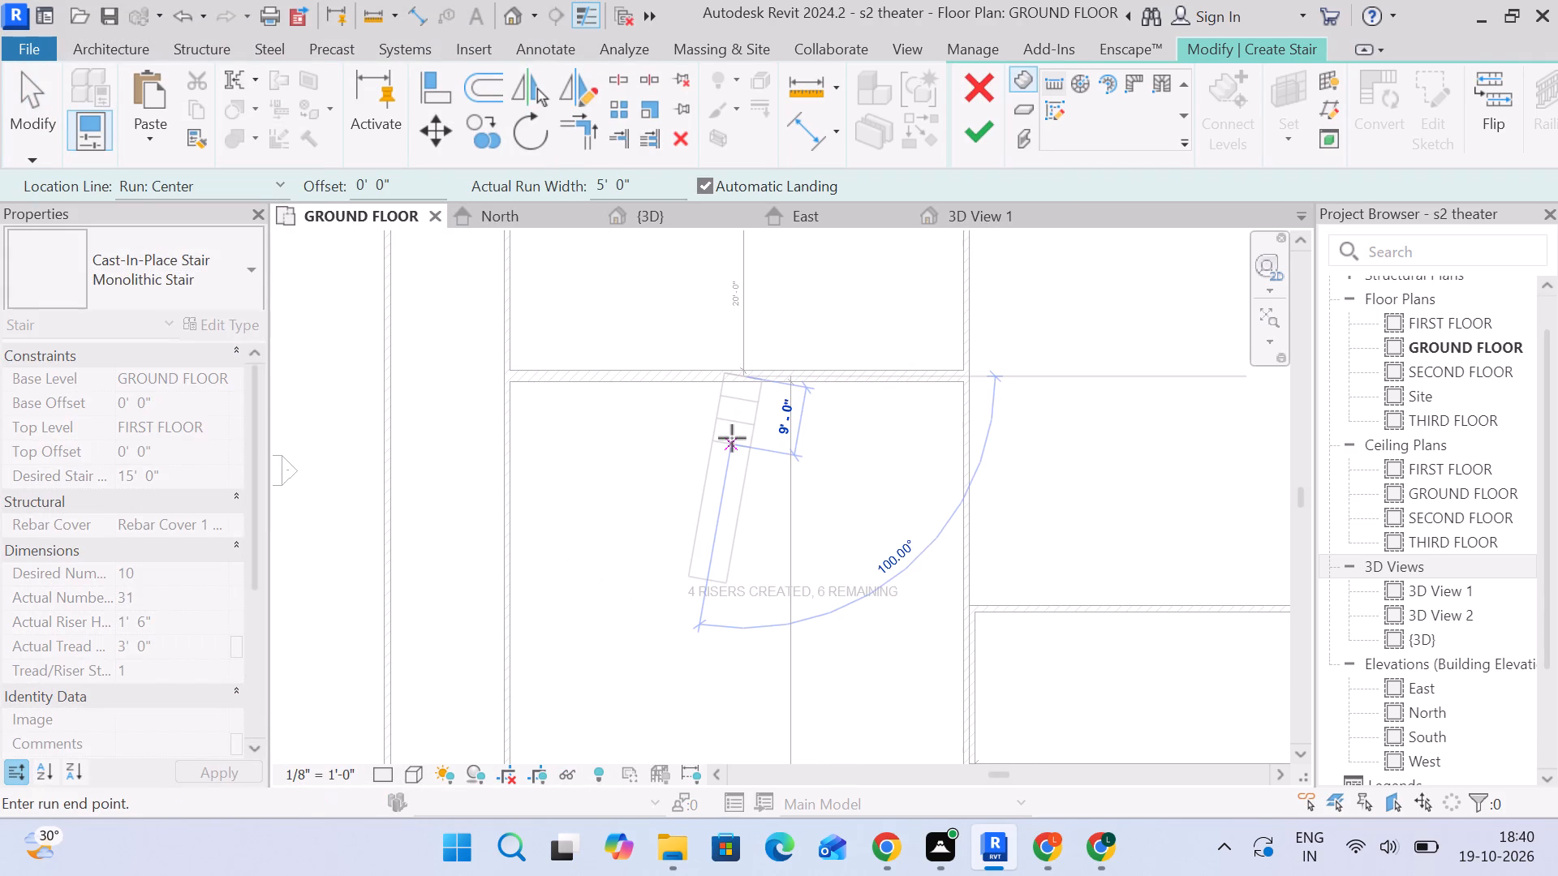
pyautogui.press('Escape')
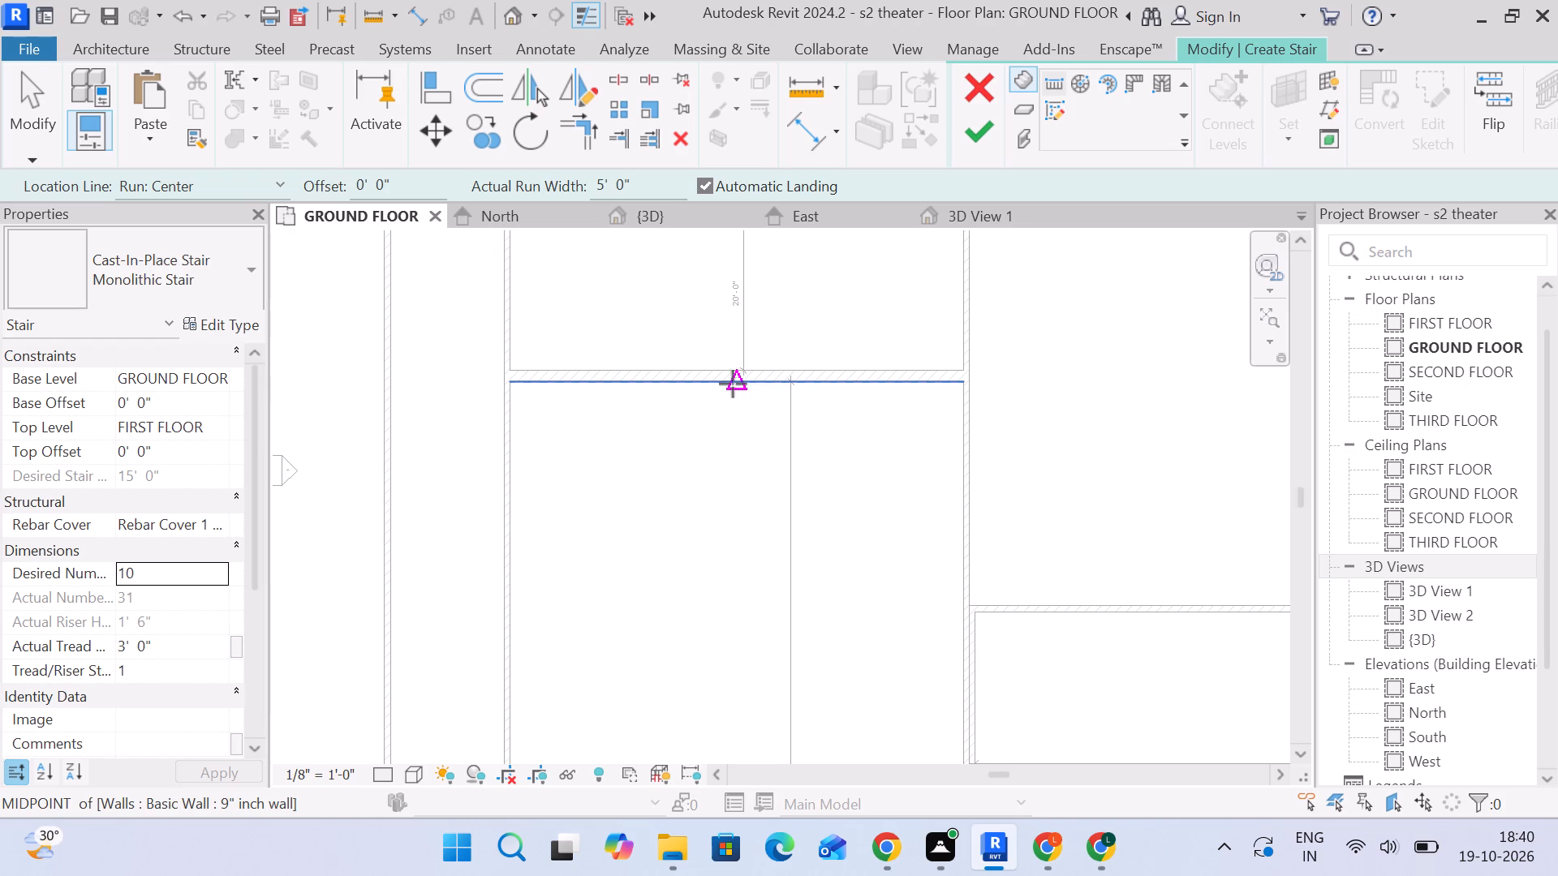
pyautogui.click(733, 384)
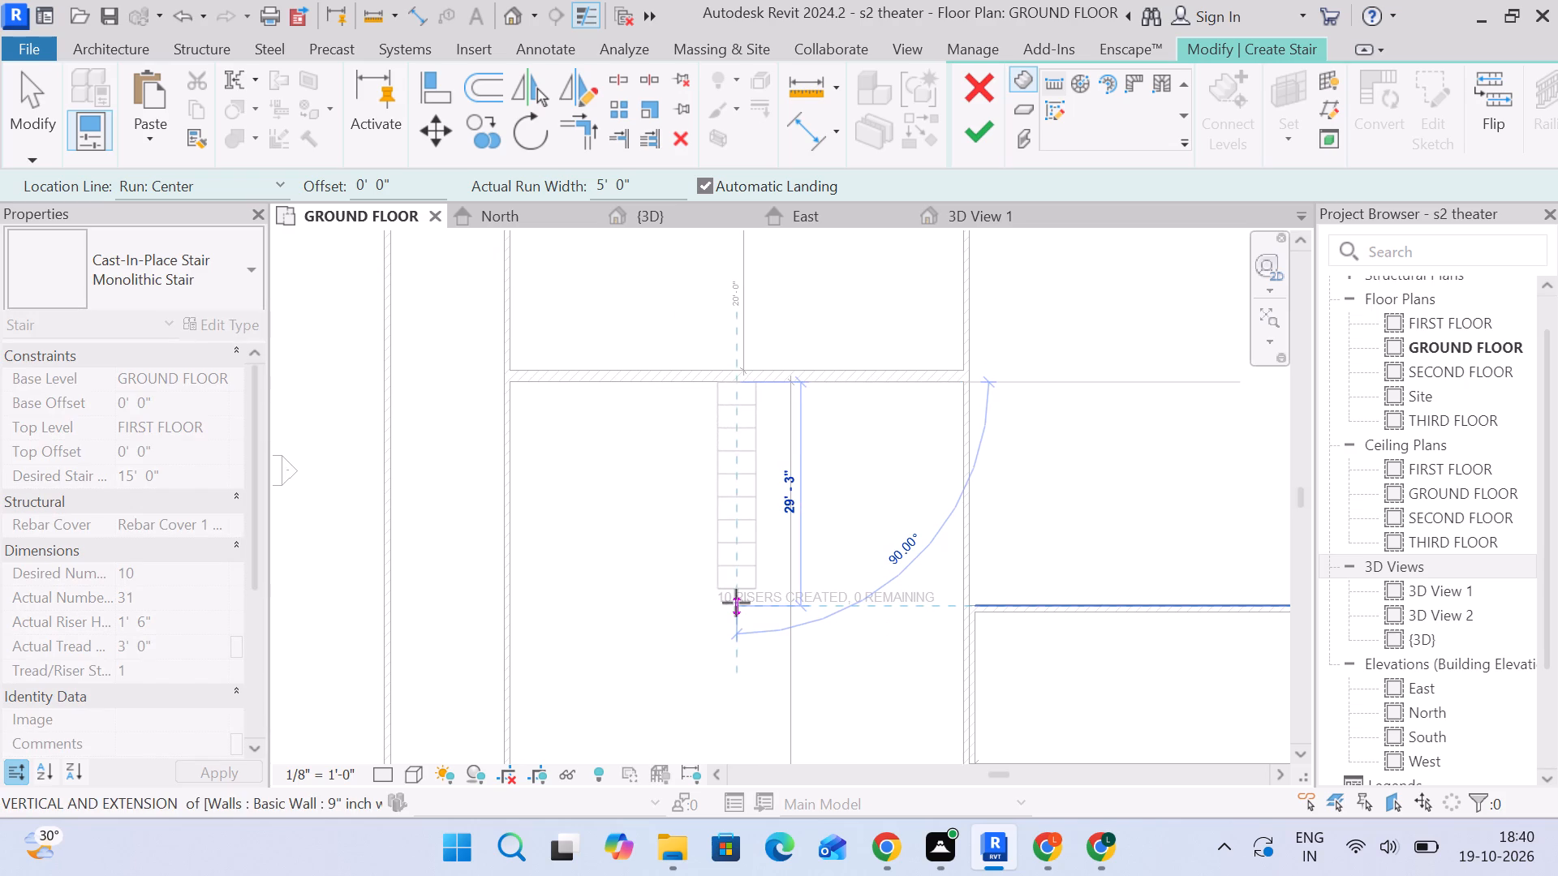
pyautogui.click(738, 590)
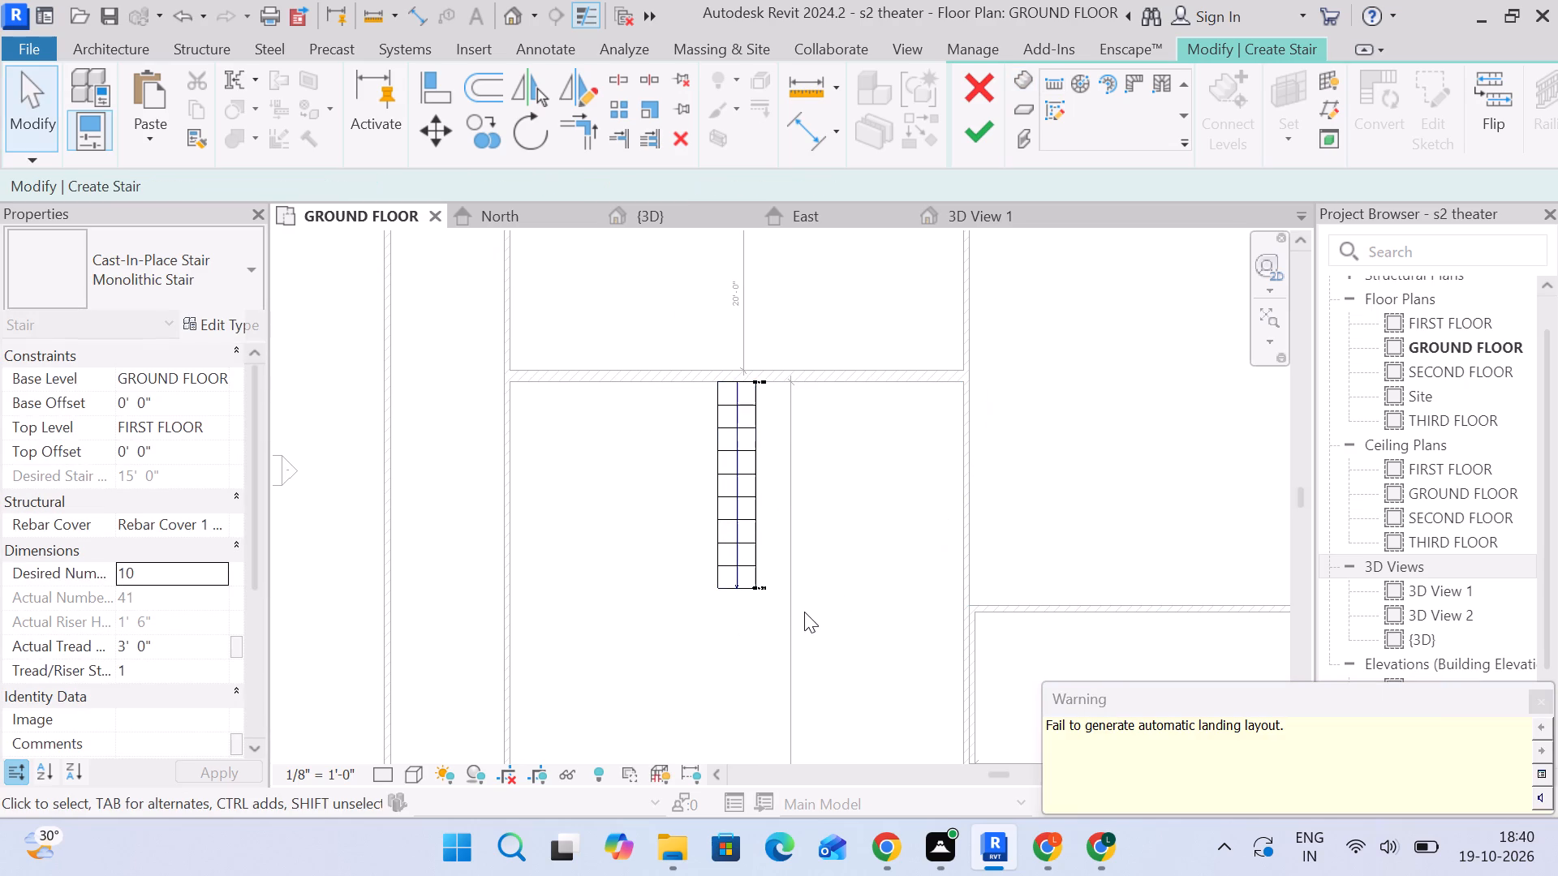
pyautogui.press('Escape')
pyautogui.press('Escape')
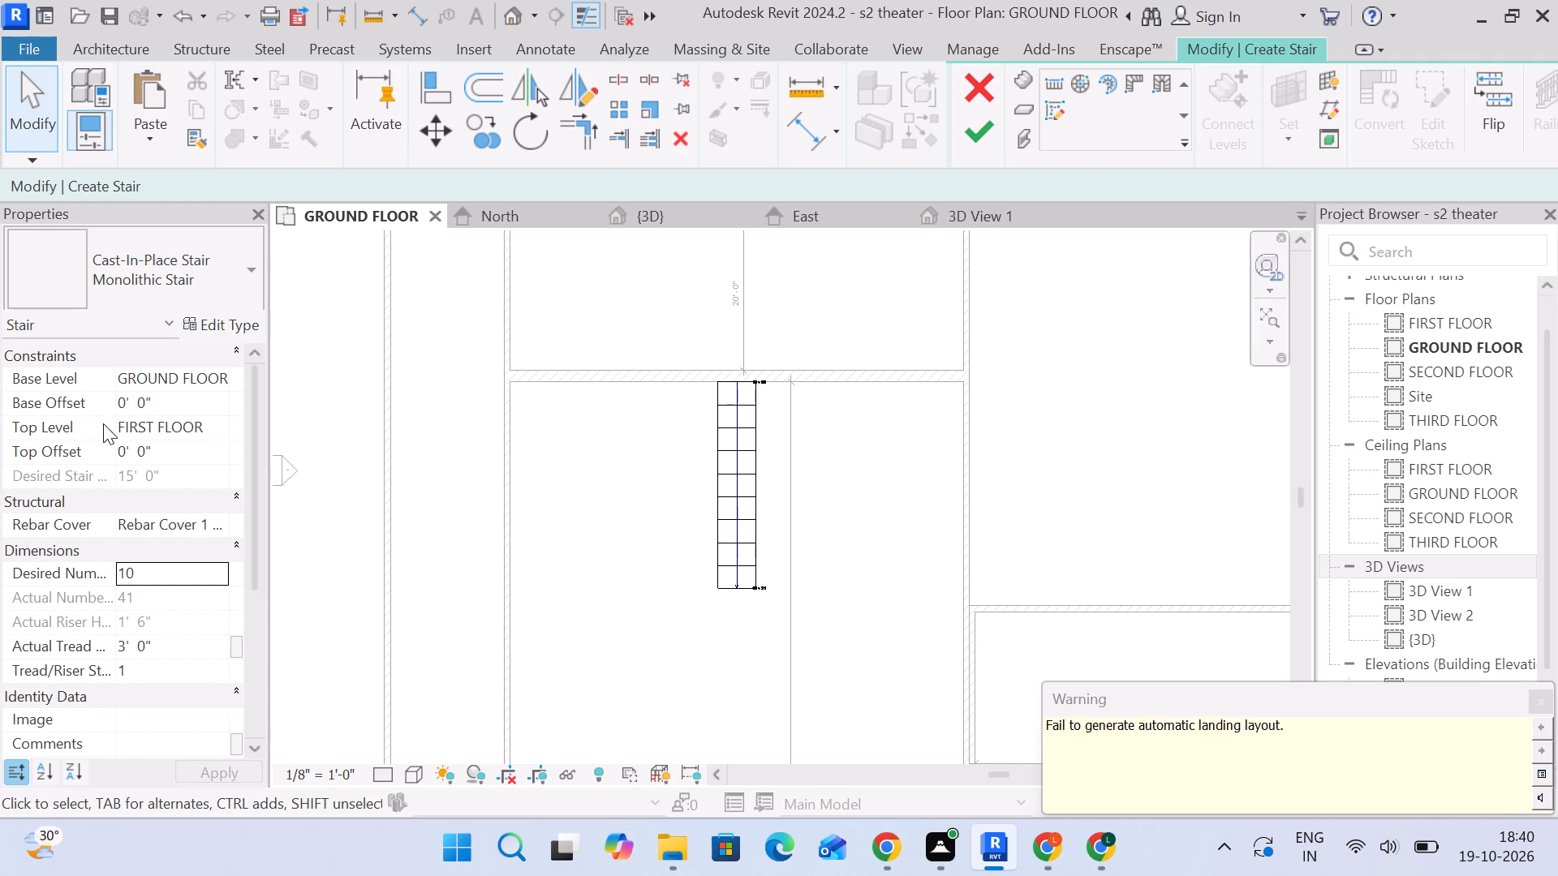
pyautogui.click(49, 101)
# Set the stair's top offset from FIRST FLOOR to 100" and check the new run's properties.
pyautogui.click(721, 510)
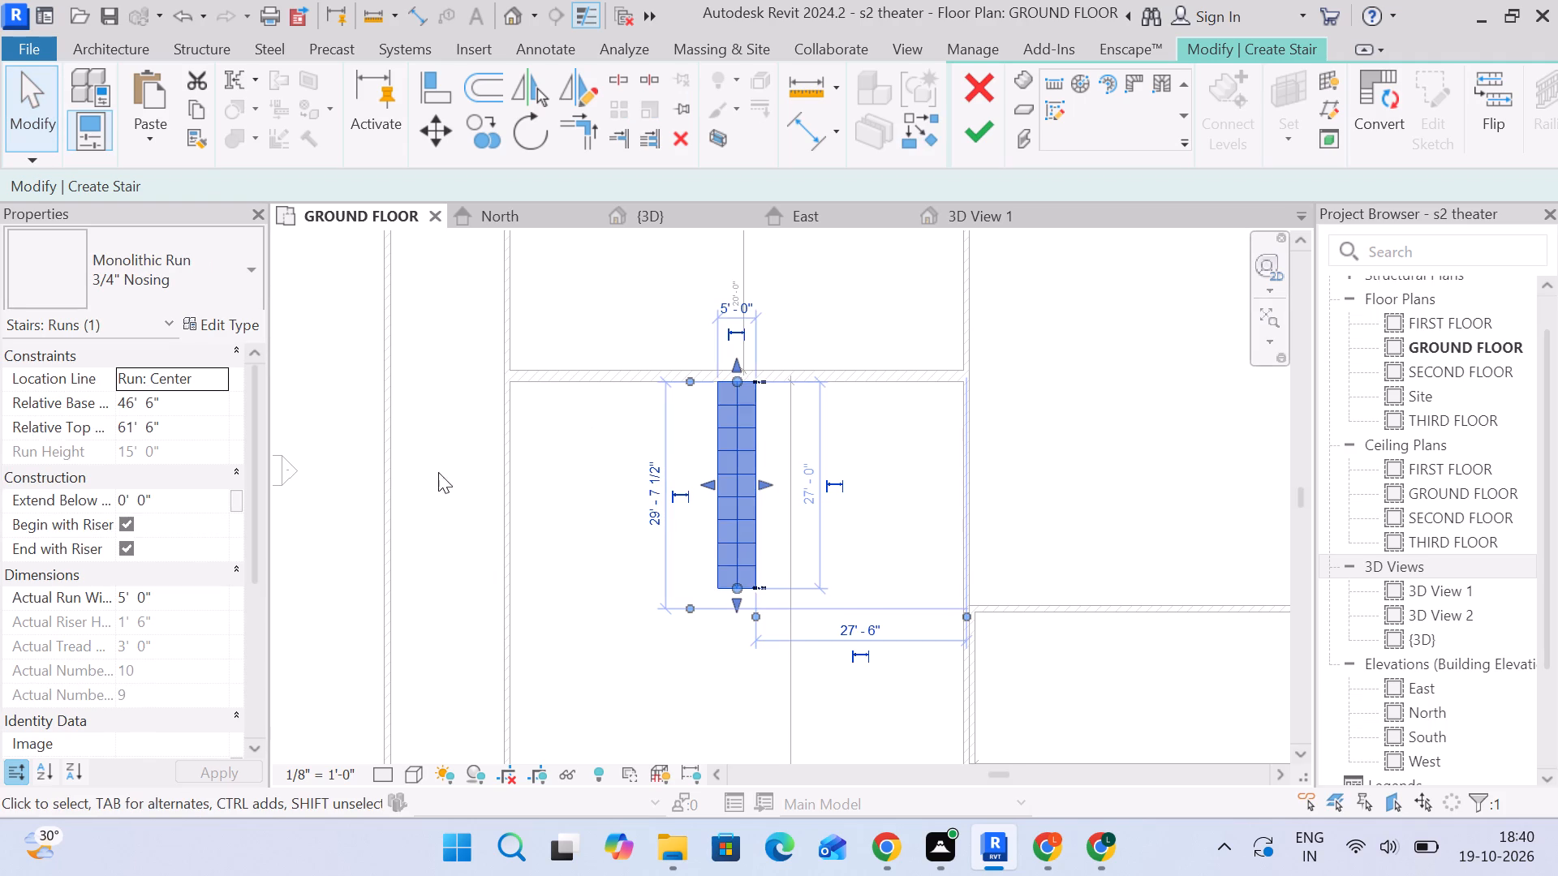
pyautogui.click(476, 421)
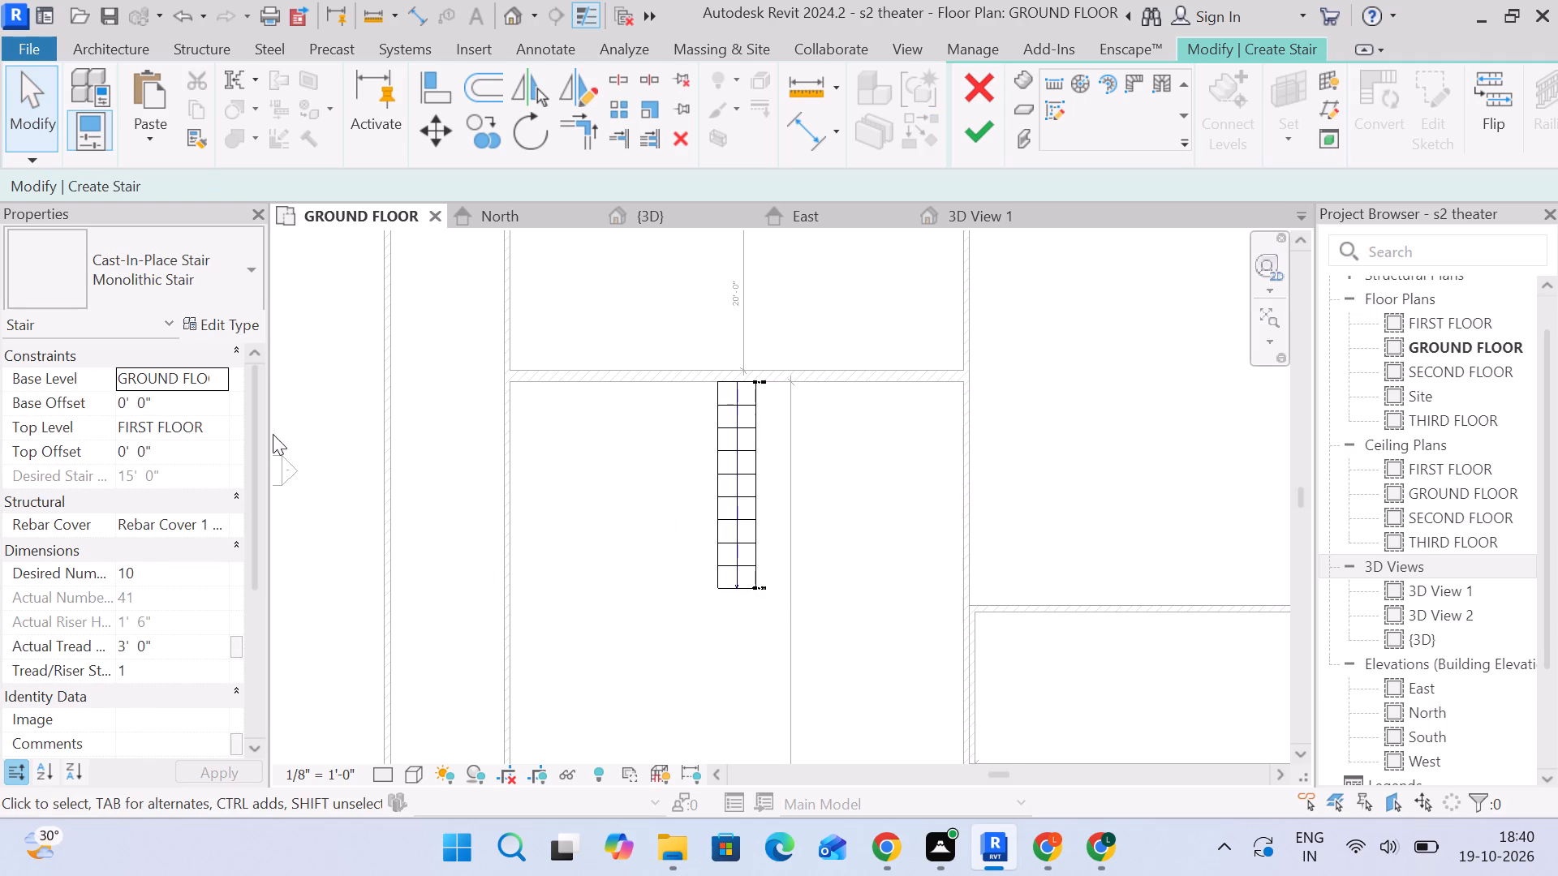
pyautogui.click(184, 448)
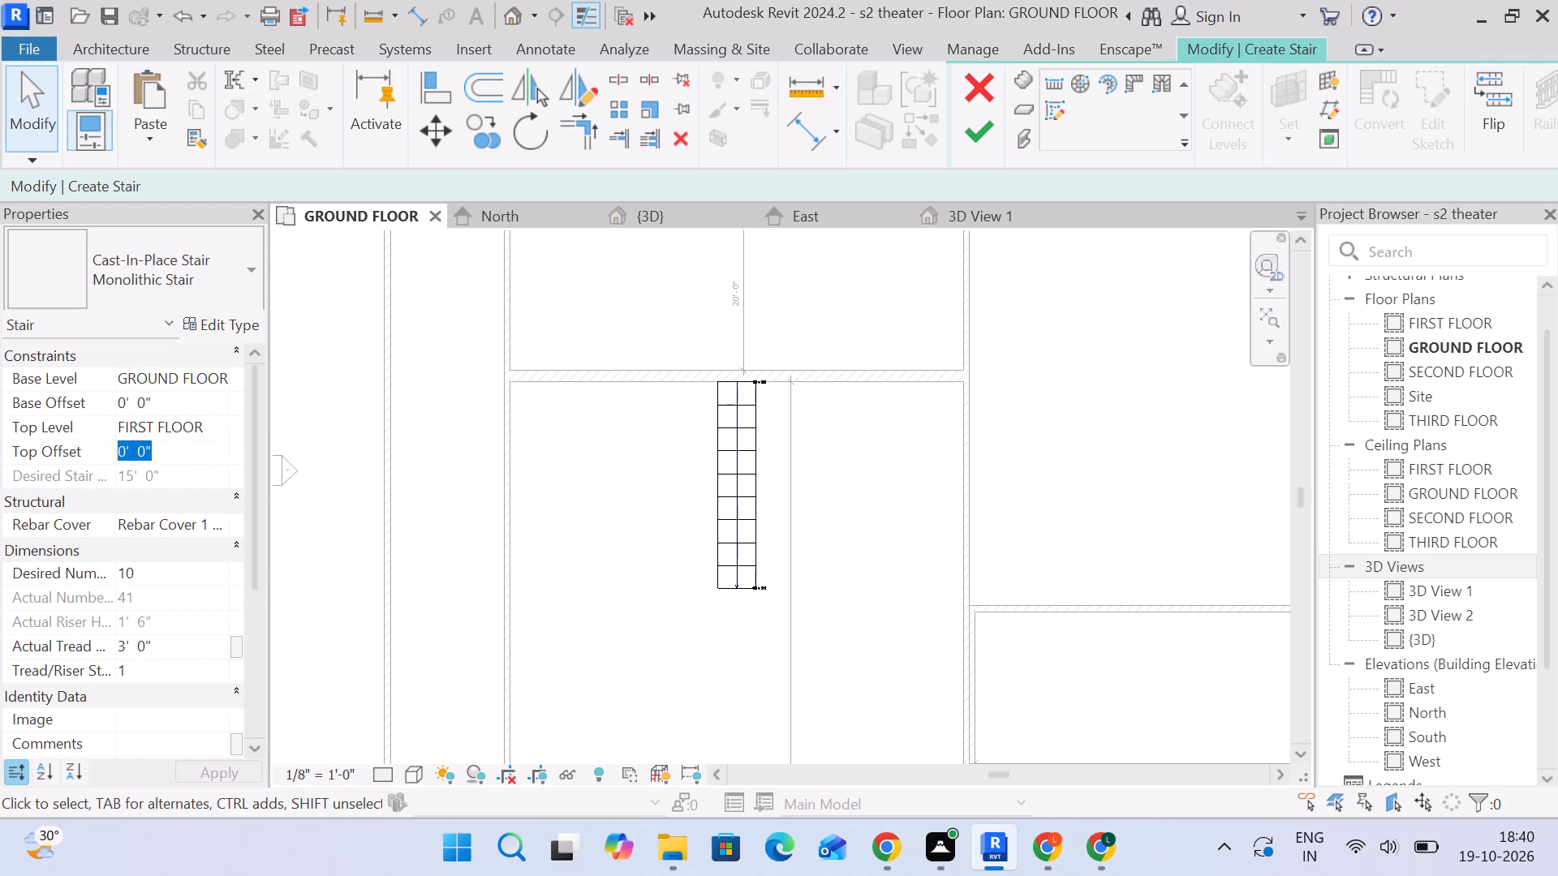
pyautogui.write('100"')
pyautogui.press('Return')
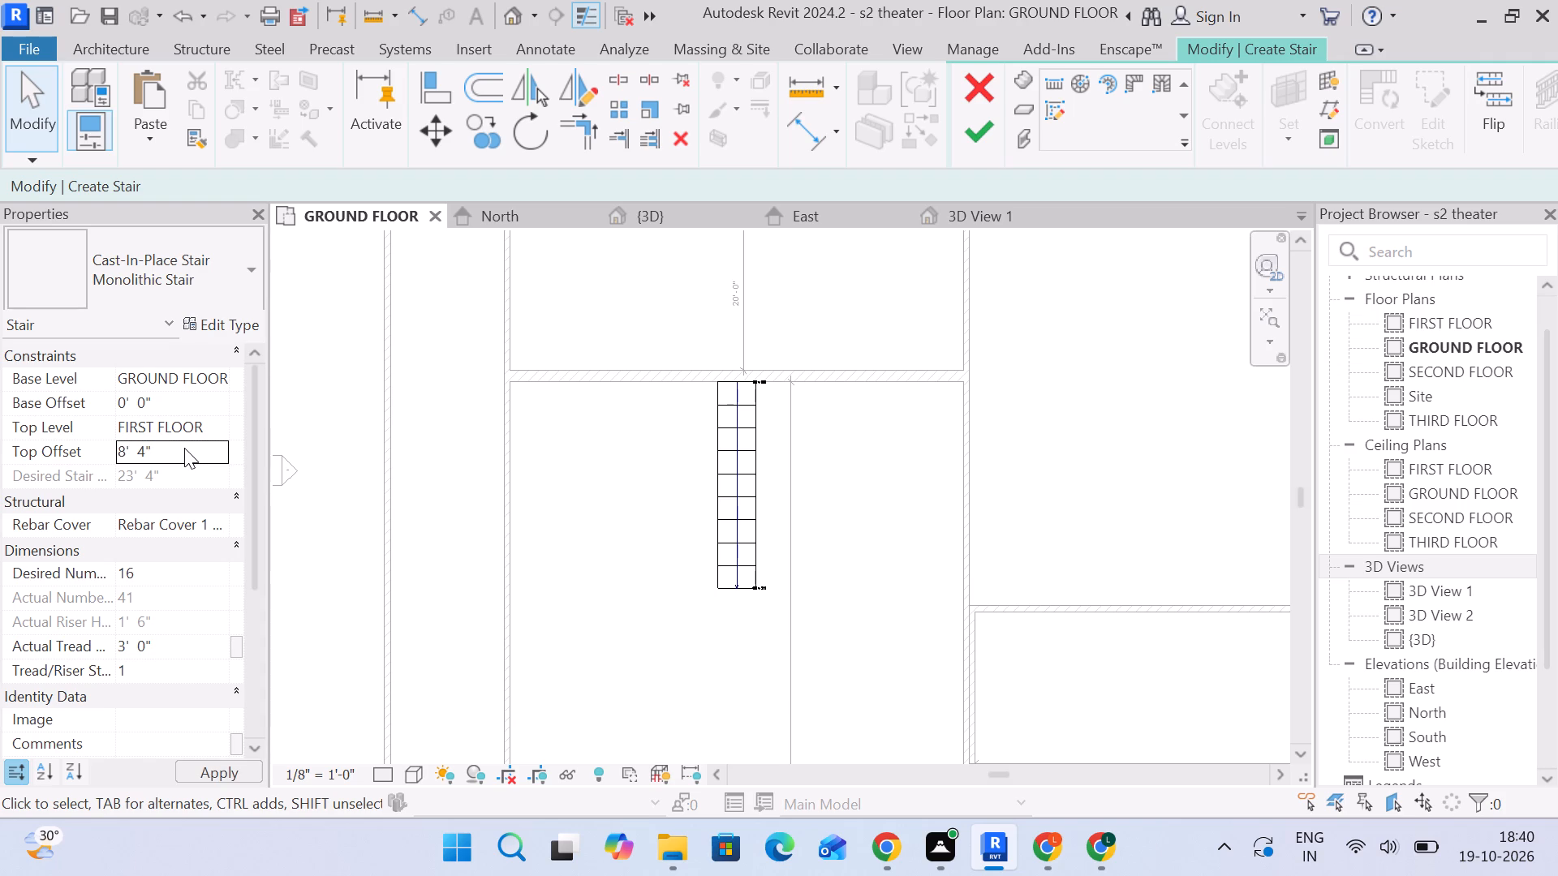
pyautogui.click(725, 514)
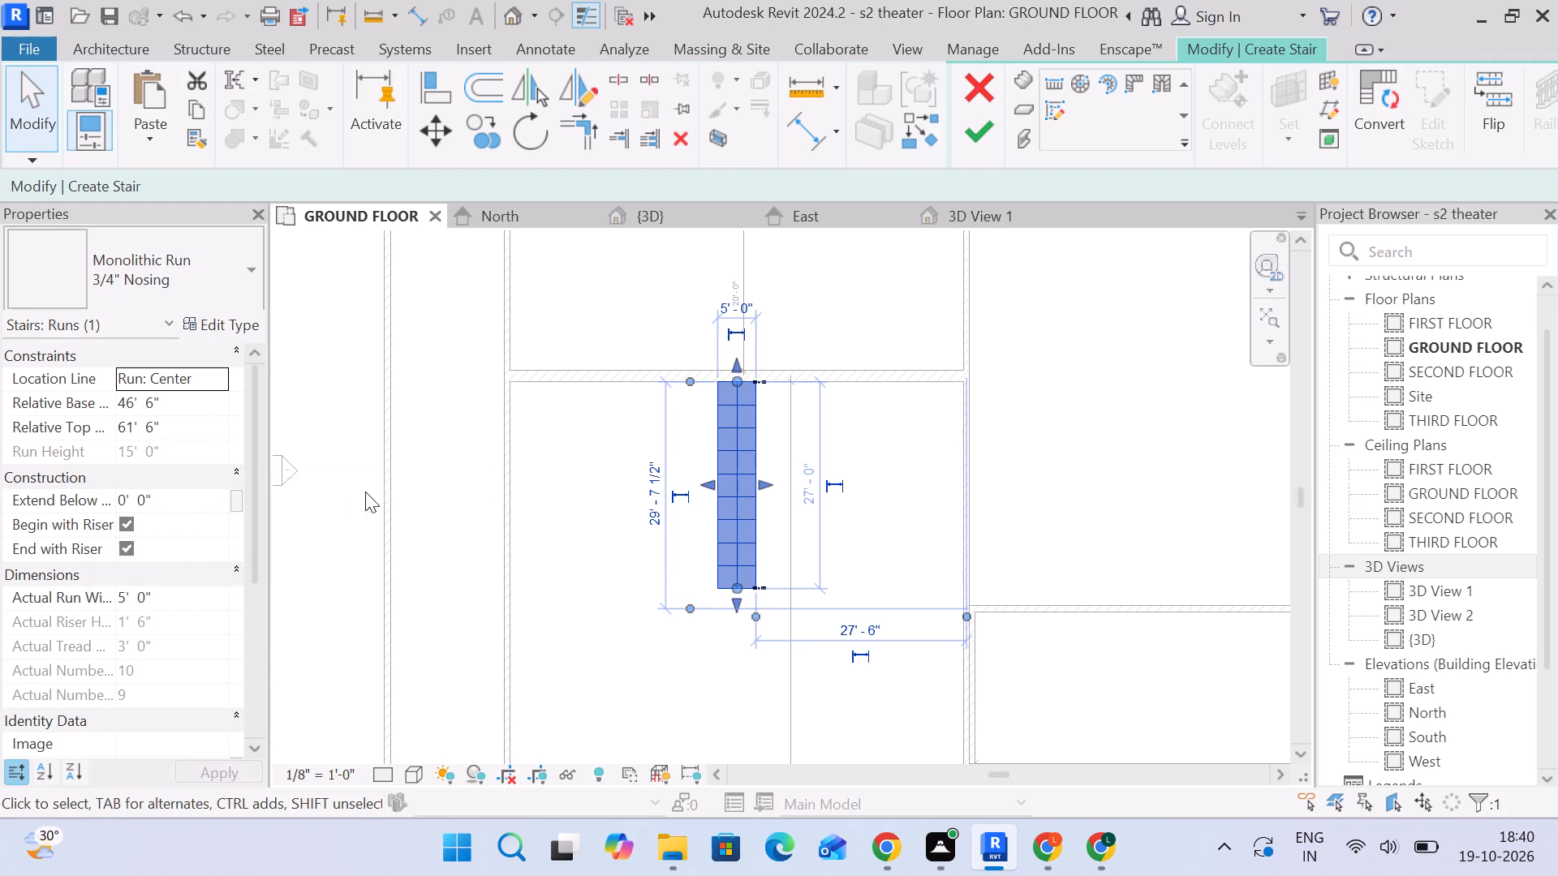
# Examine both stair runs from the side in the {3D} view, comparing the short run's properties with the stair's constraints.
pyautogui.click(416, 483)
pyautogui.click(653, 214)
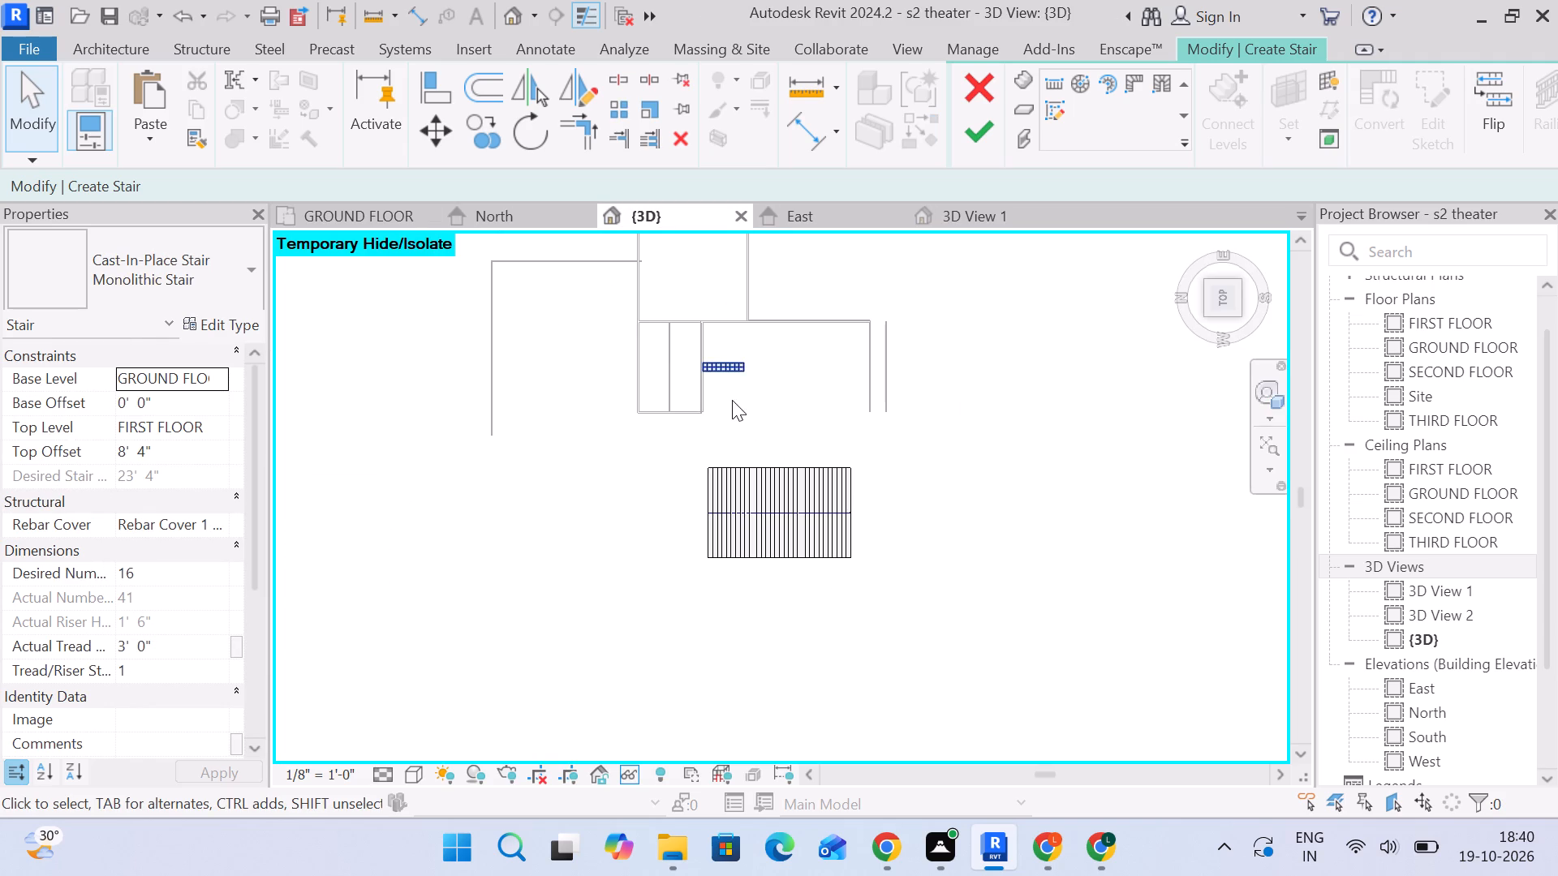
pyautogui.scroll(4, 732, 400)
pyautogui.scroll(-2, 1138, 472)
pyautogui.moveTo(1126, 518); pyautogui.dragTo(1101, 267, button='middle')
pyautogui.keyDown('shift'); pyautogui.scroll(-1, 1101, 267); pyautogui.keyUp('shift')
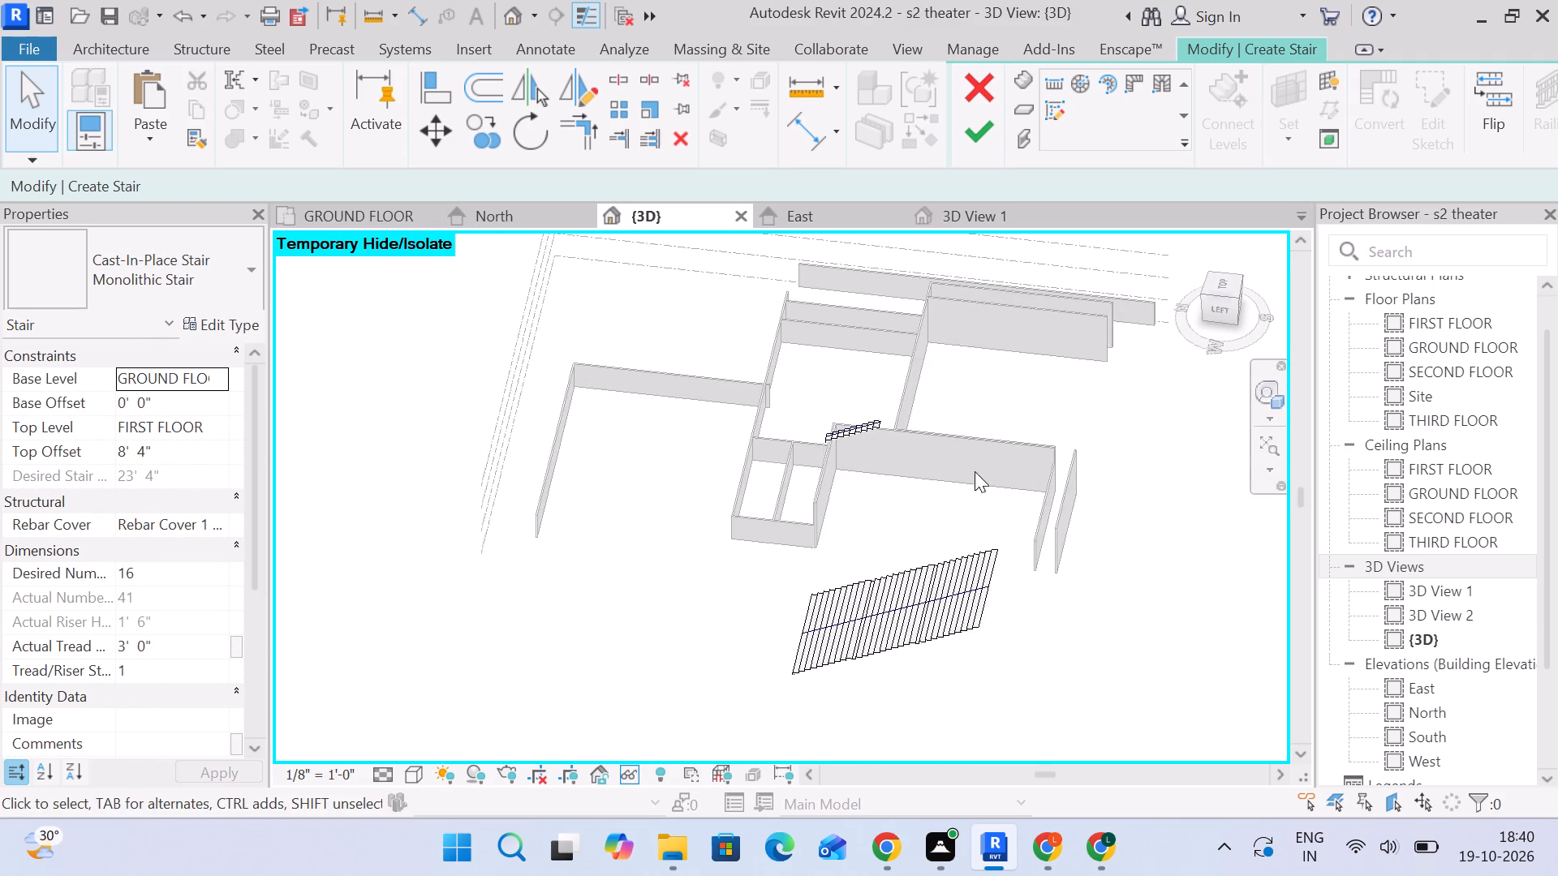
pyautogui.scroll(5, 962, 474)
pyautogui.keyDown('shift'); pyautogui.moveTo(894, 518); pyautogui.dragTo(918, 290, button='middle'); pyautogui.keyUp('shift')
pyautogui.moveTo(721, 634); pyautogui.dragTo(727, 466, button='middle')
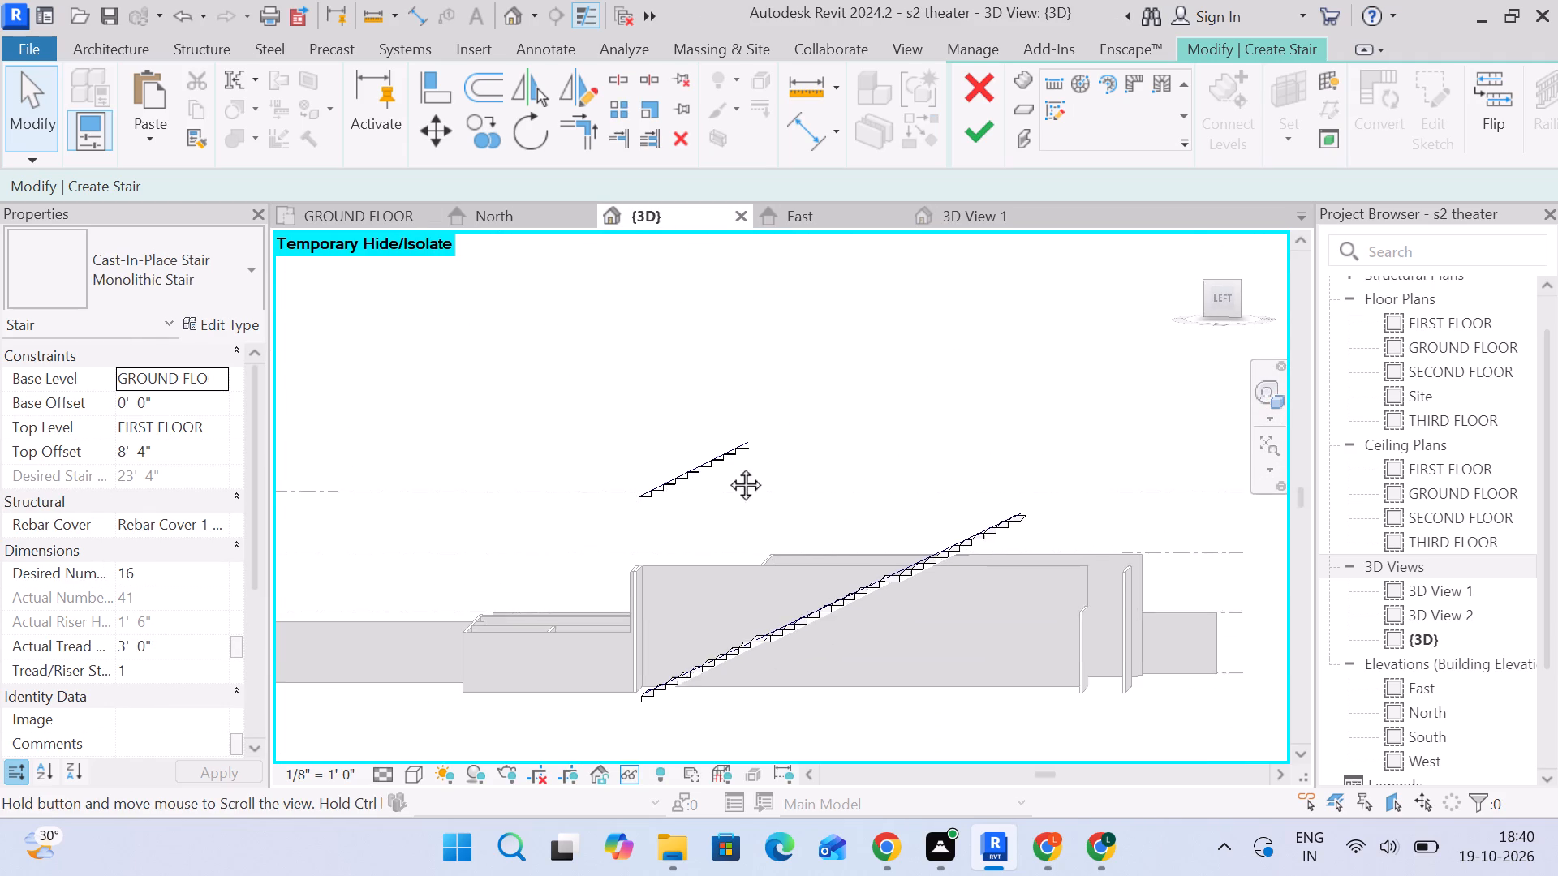
pyautogui.moveTo(727, 466); pyautogui.dragTo(732, 458, button='middle')
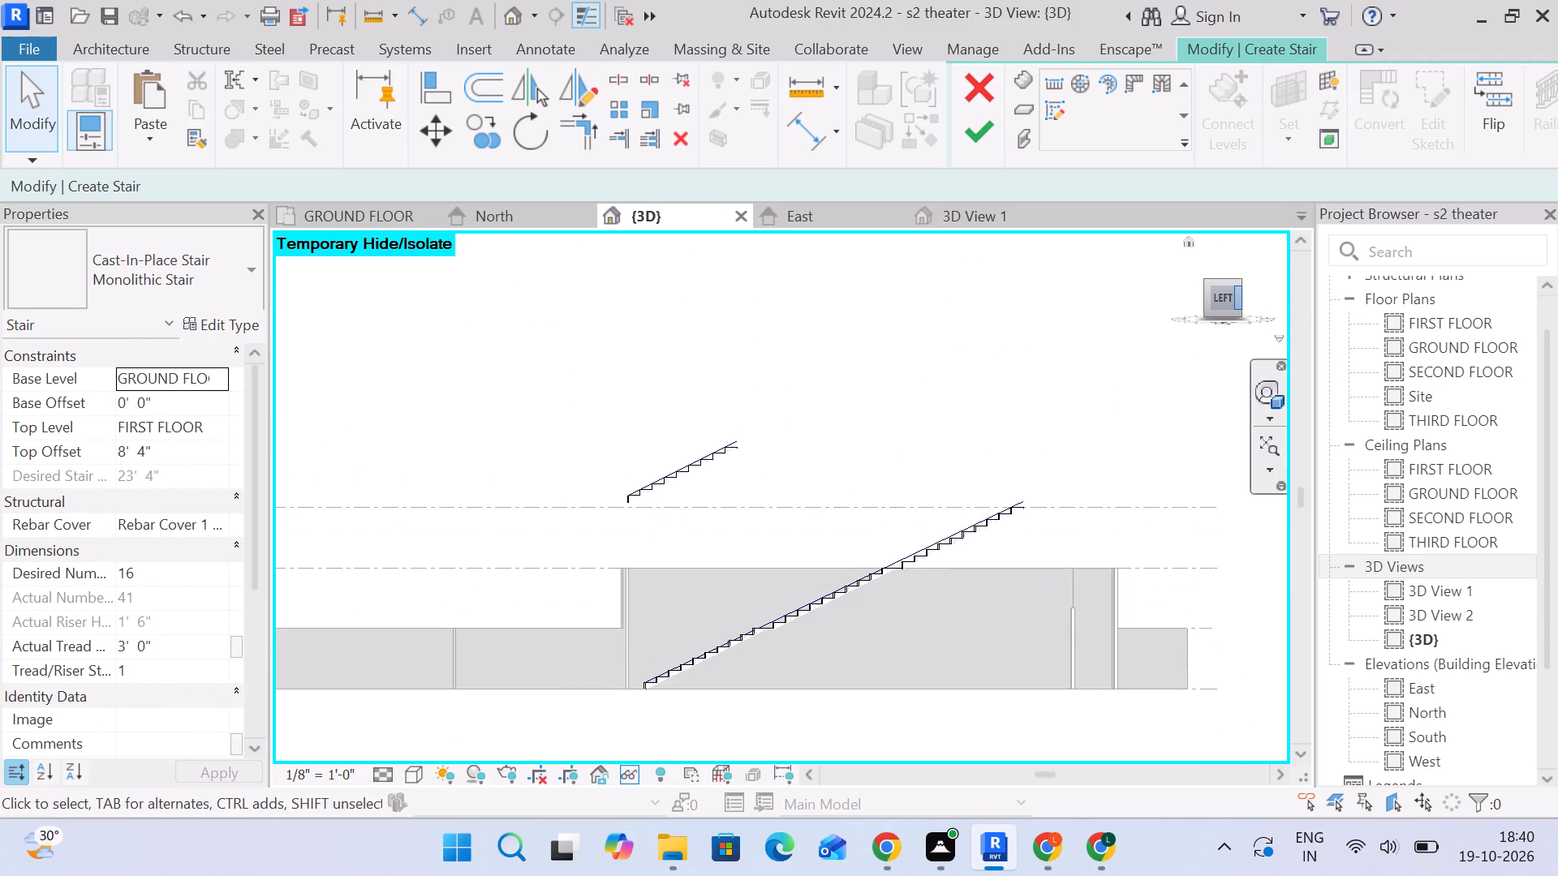
pyautogui.click(1222, 301)
pyautogui.scroll(9, 862, 530)
pyautogui.click(837, 408)
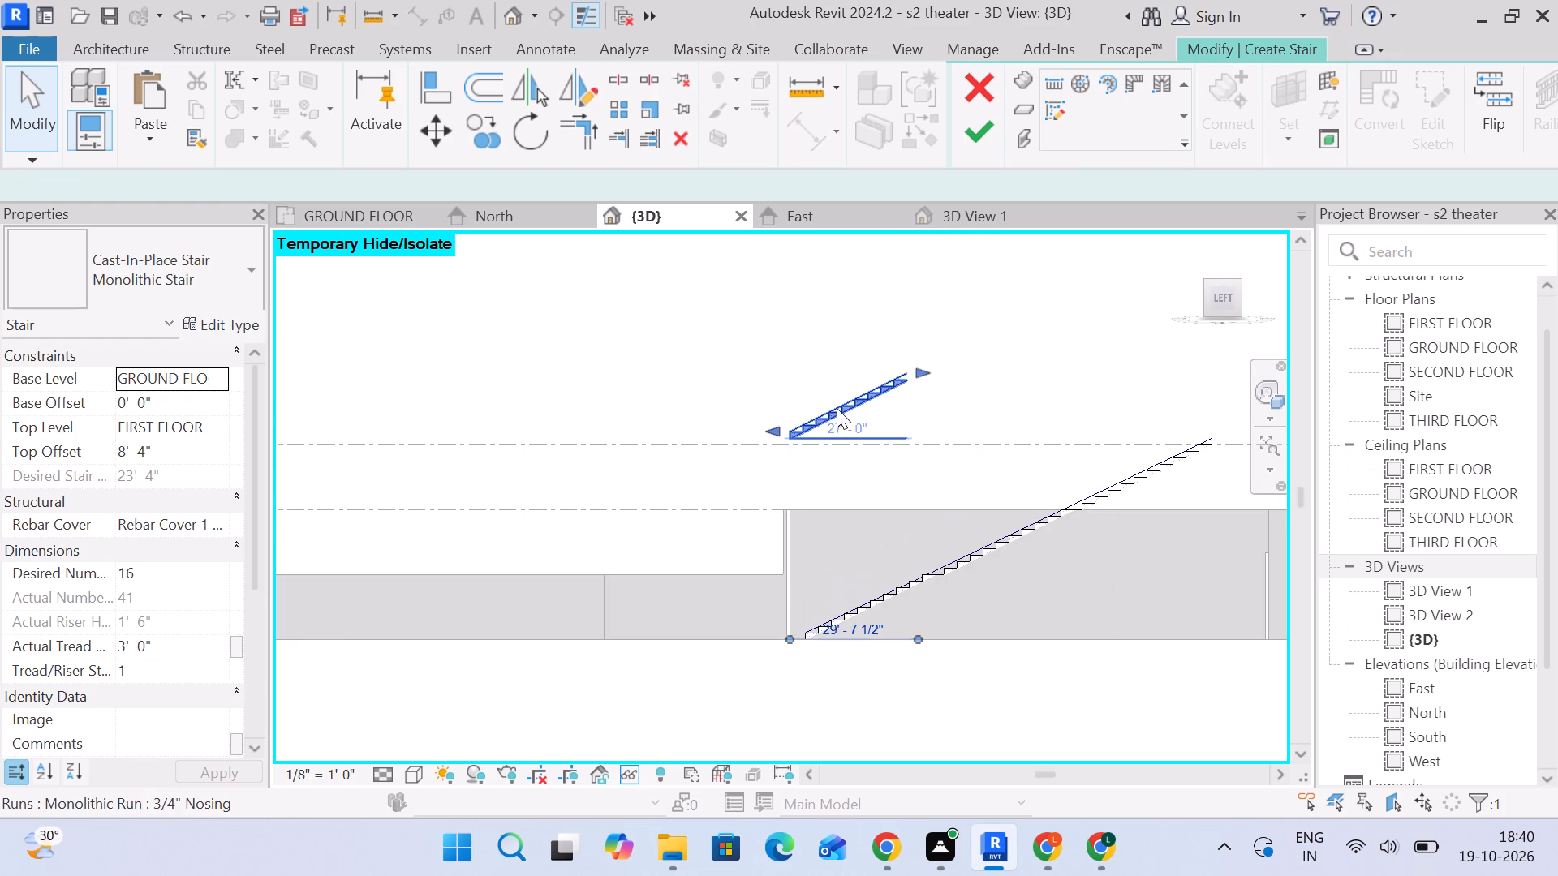
pyautogui.click(470, 358)
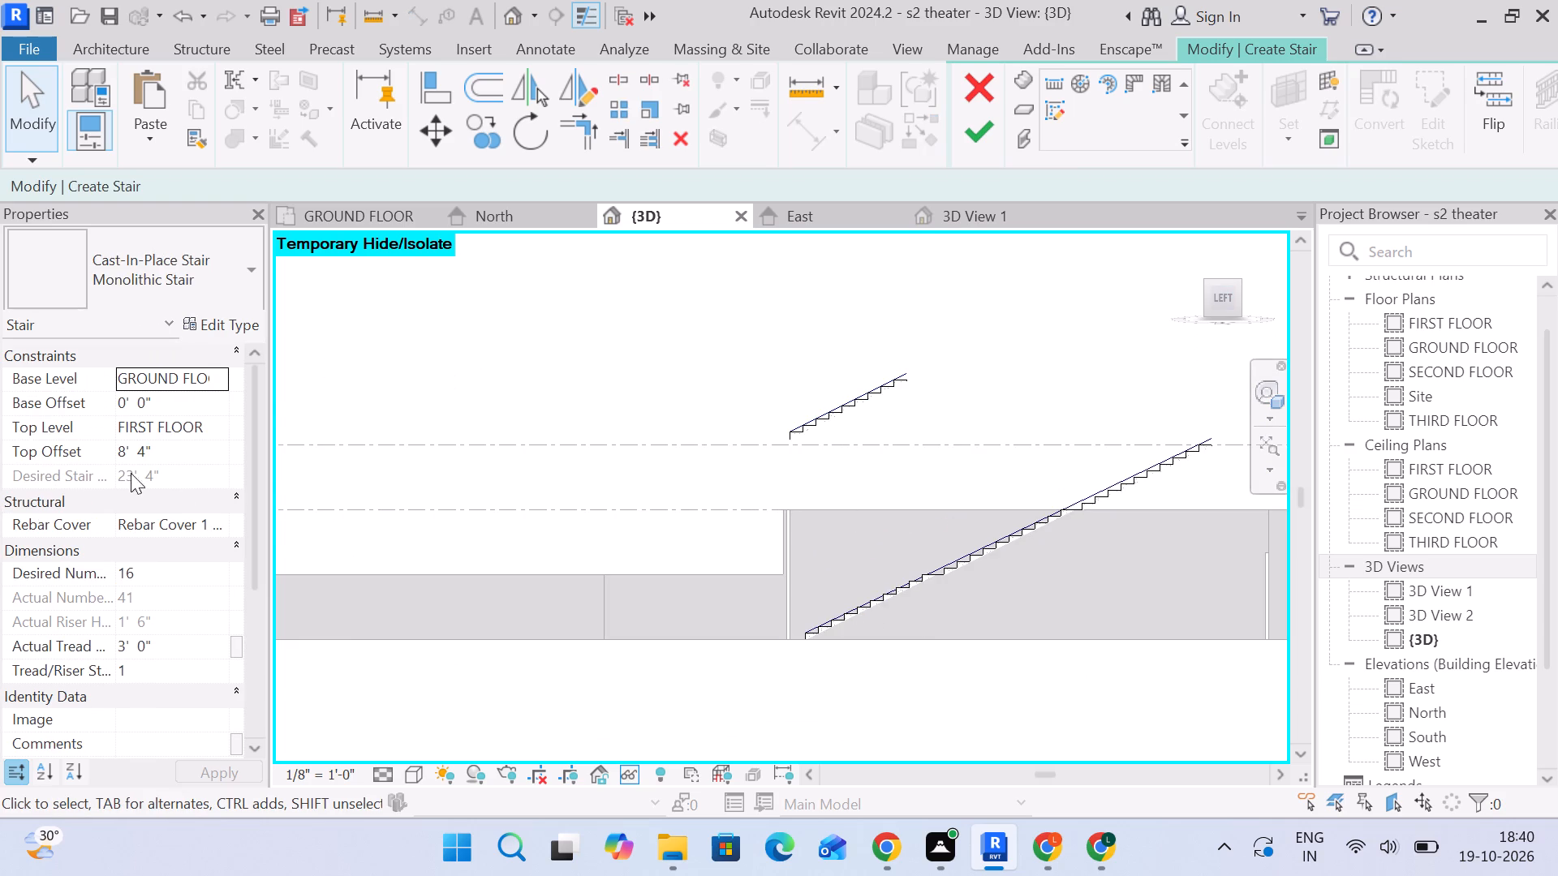
pyautogui.click(852, 413)
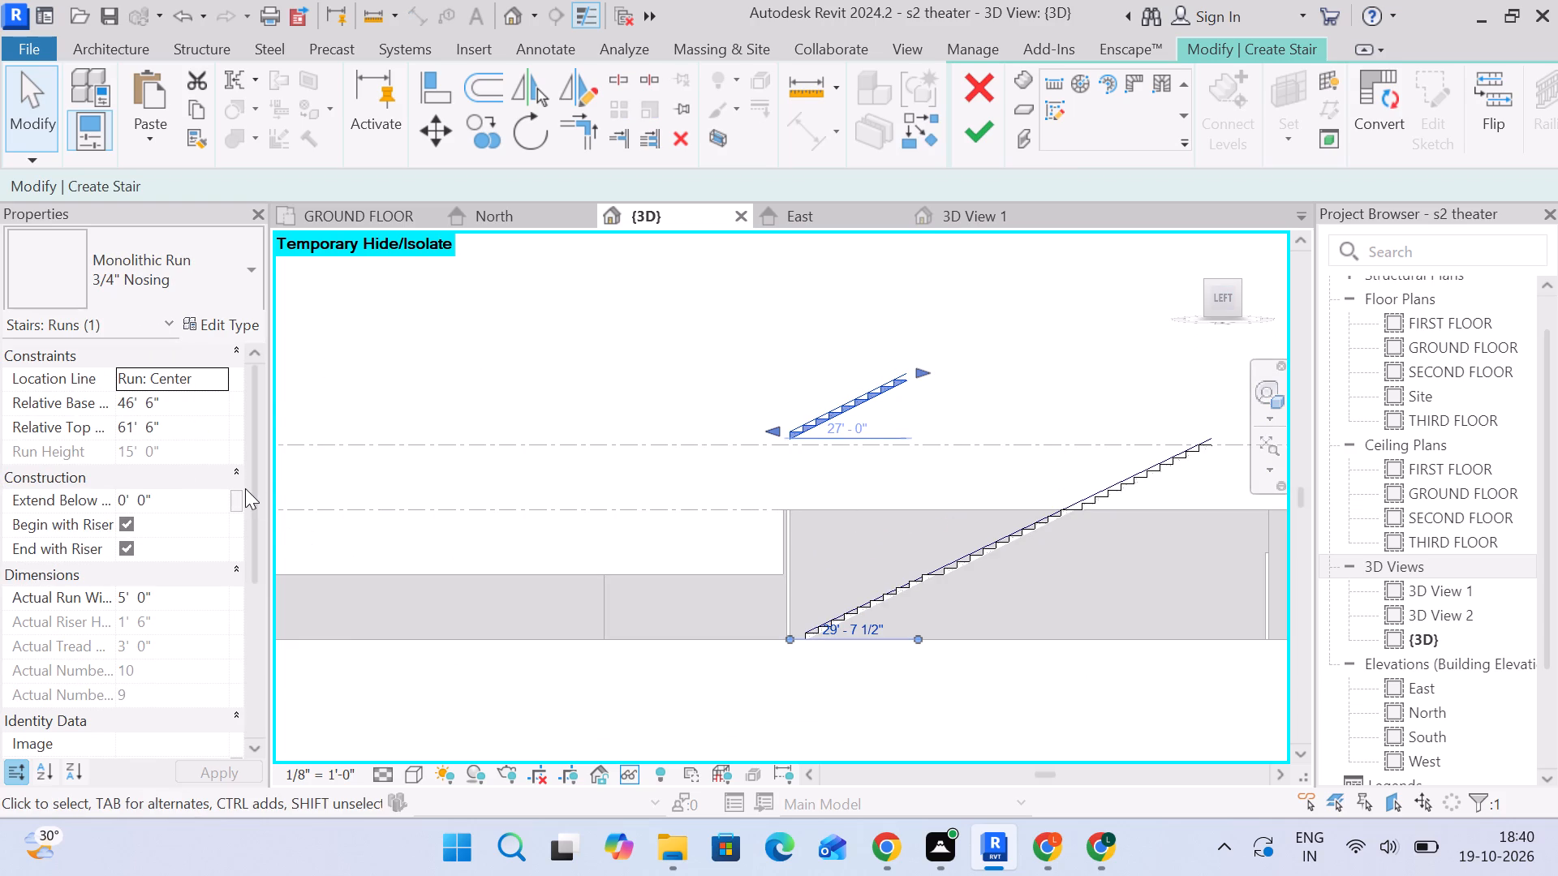
pyautogui.click(507, 358)
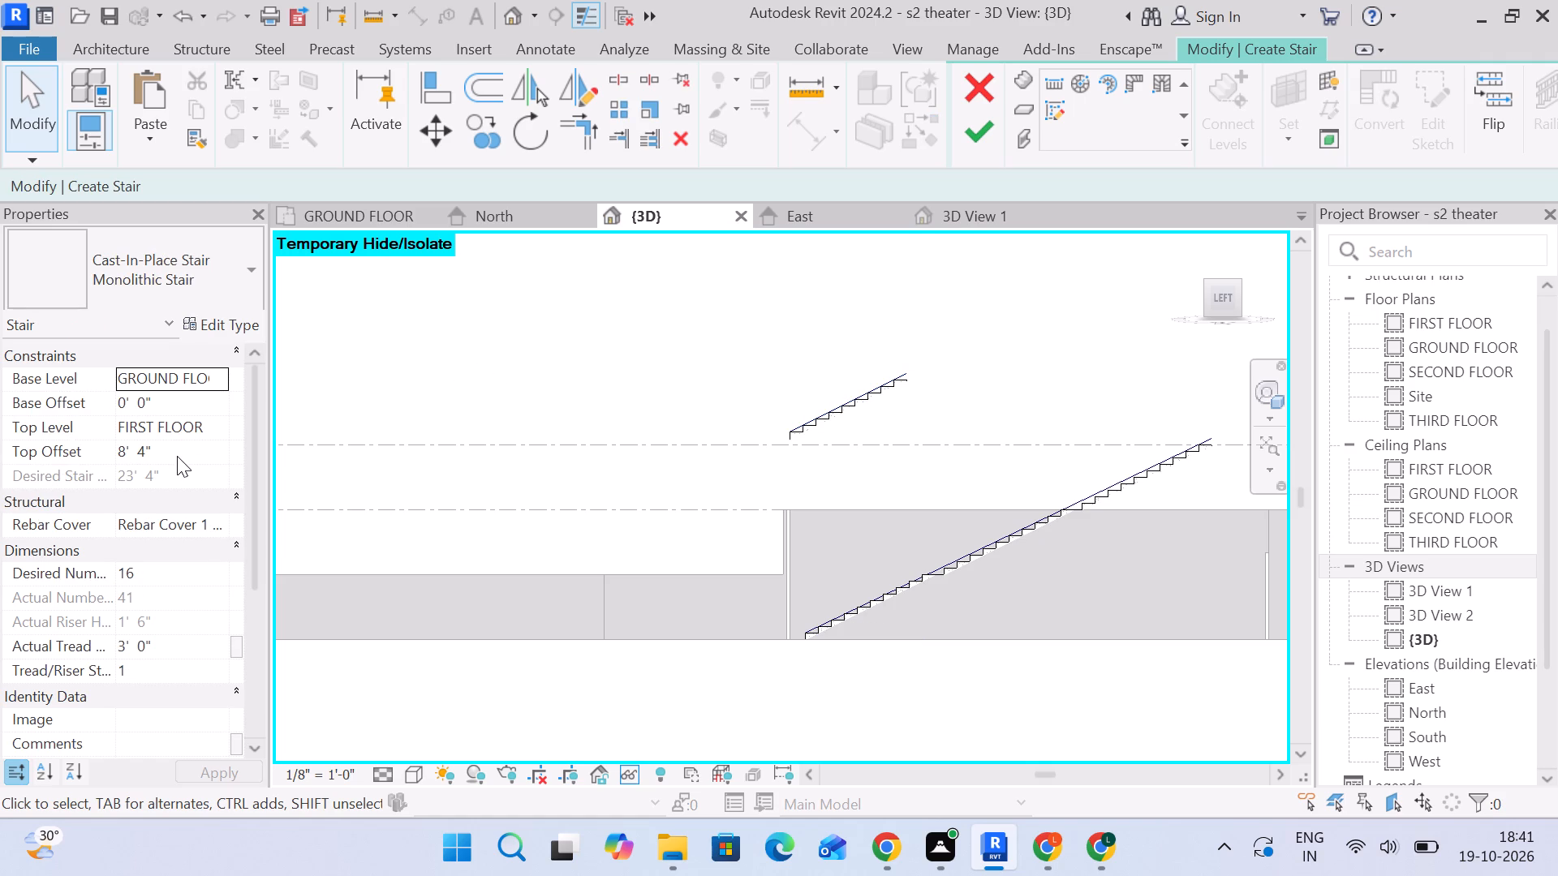
# Set the stair's top offset from FIRST FLOOR to -8' 4".
pyautogui.click(177, 456)
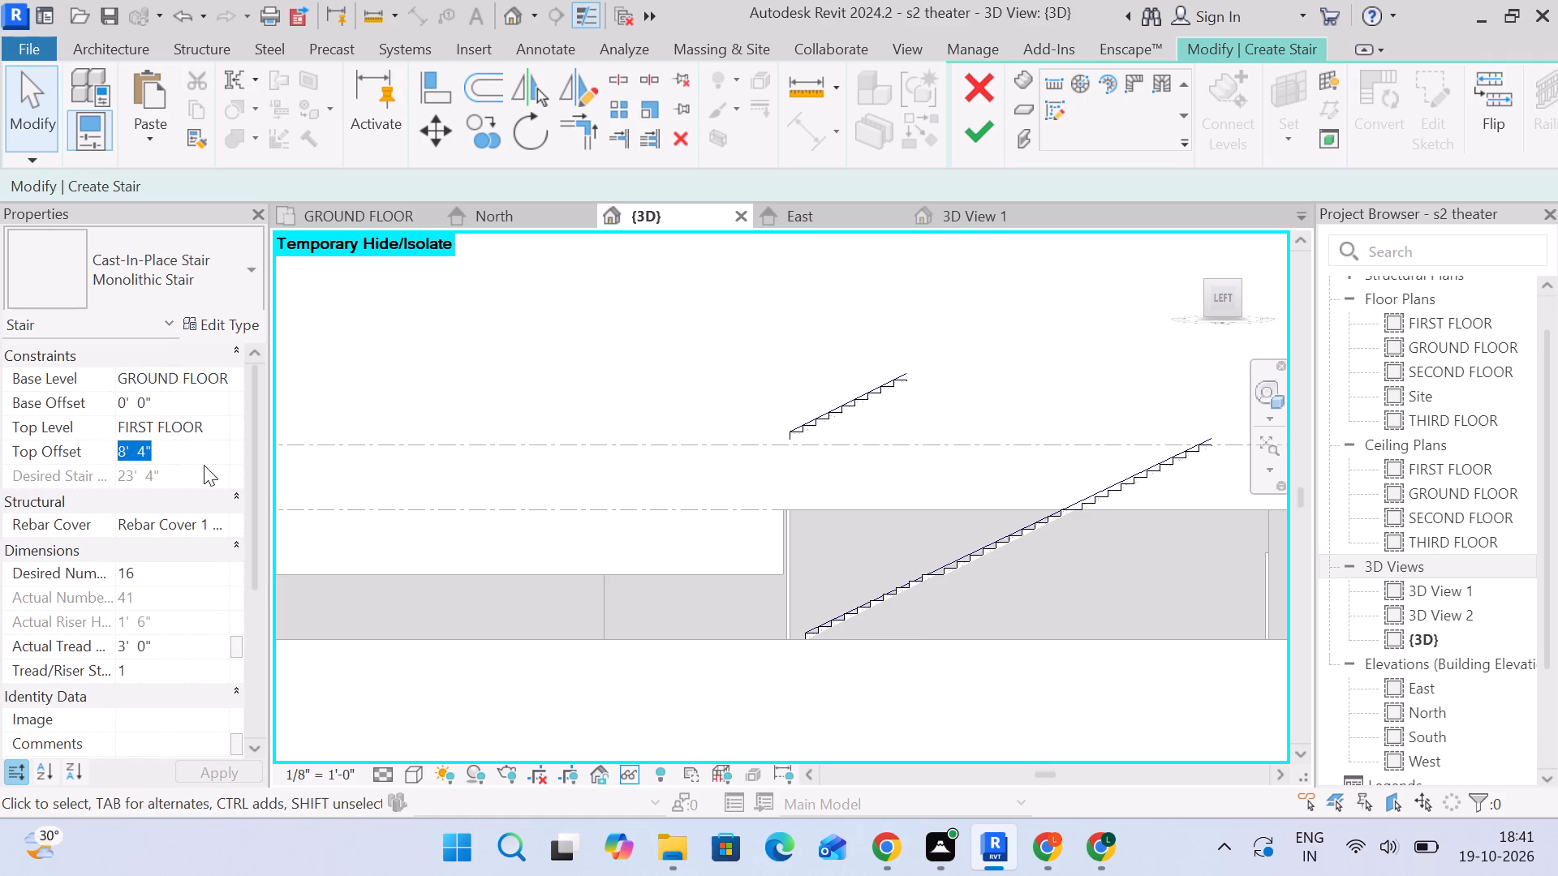
pyautogui.click(204, 465)
pyautogui.click(114, 450)
pyautogui.click(118, 450)
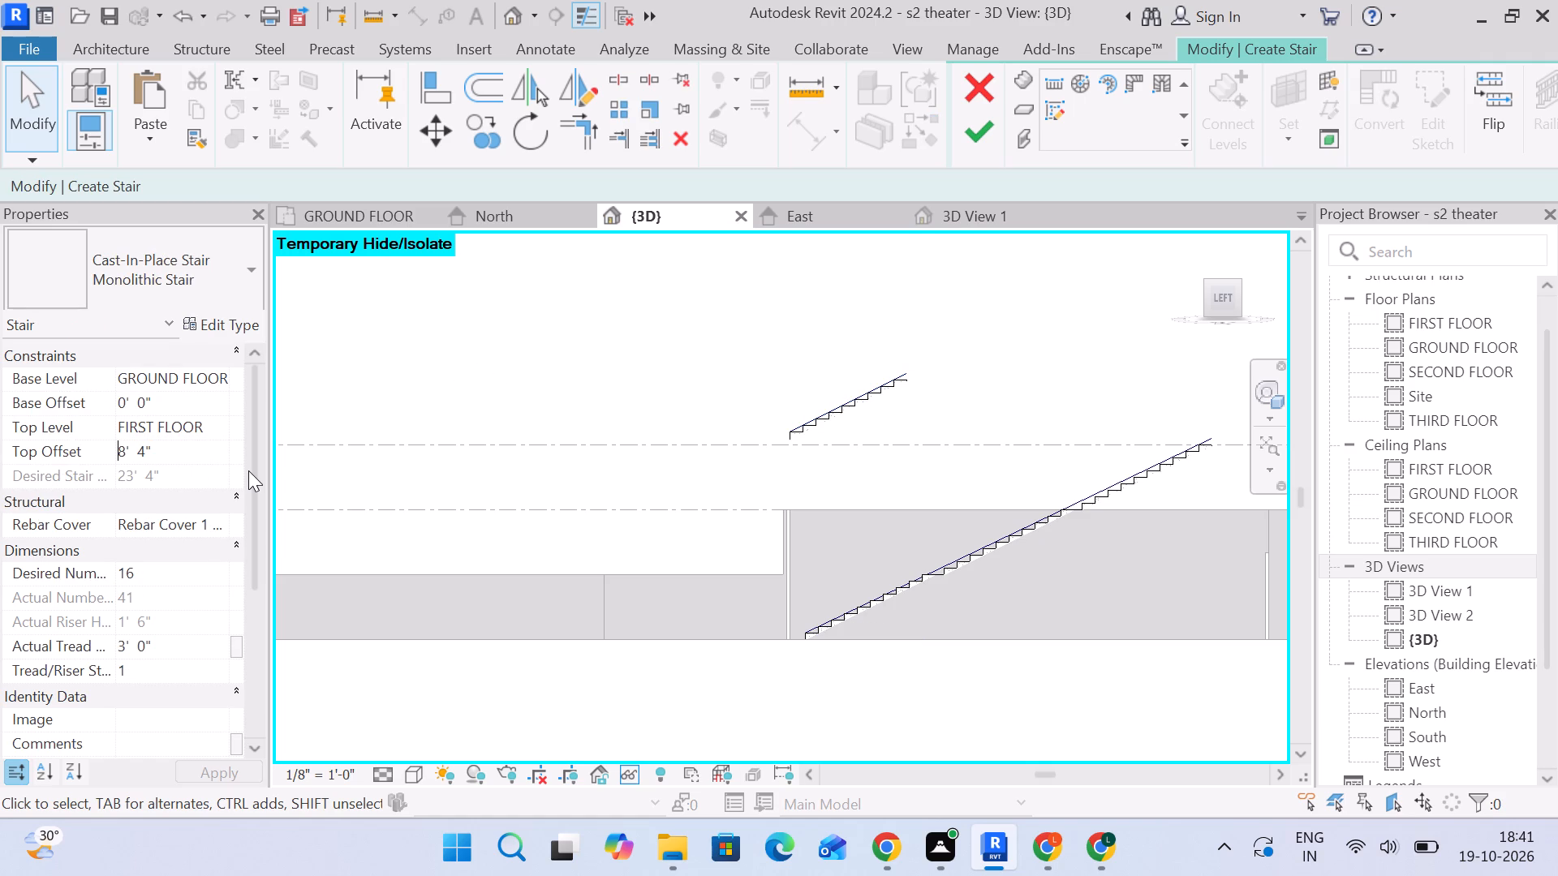
pyautogui.press('-')
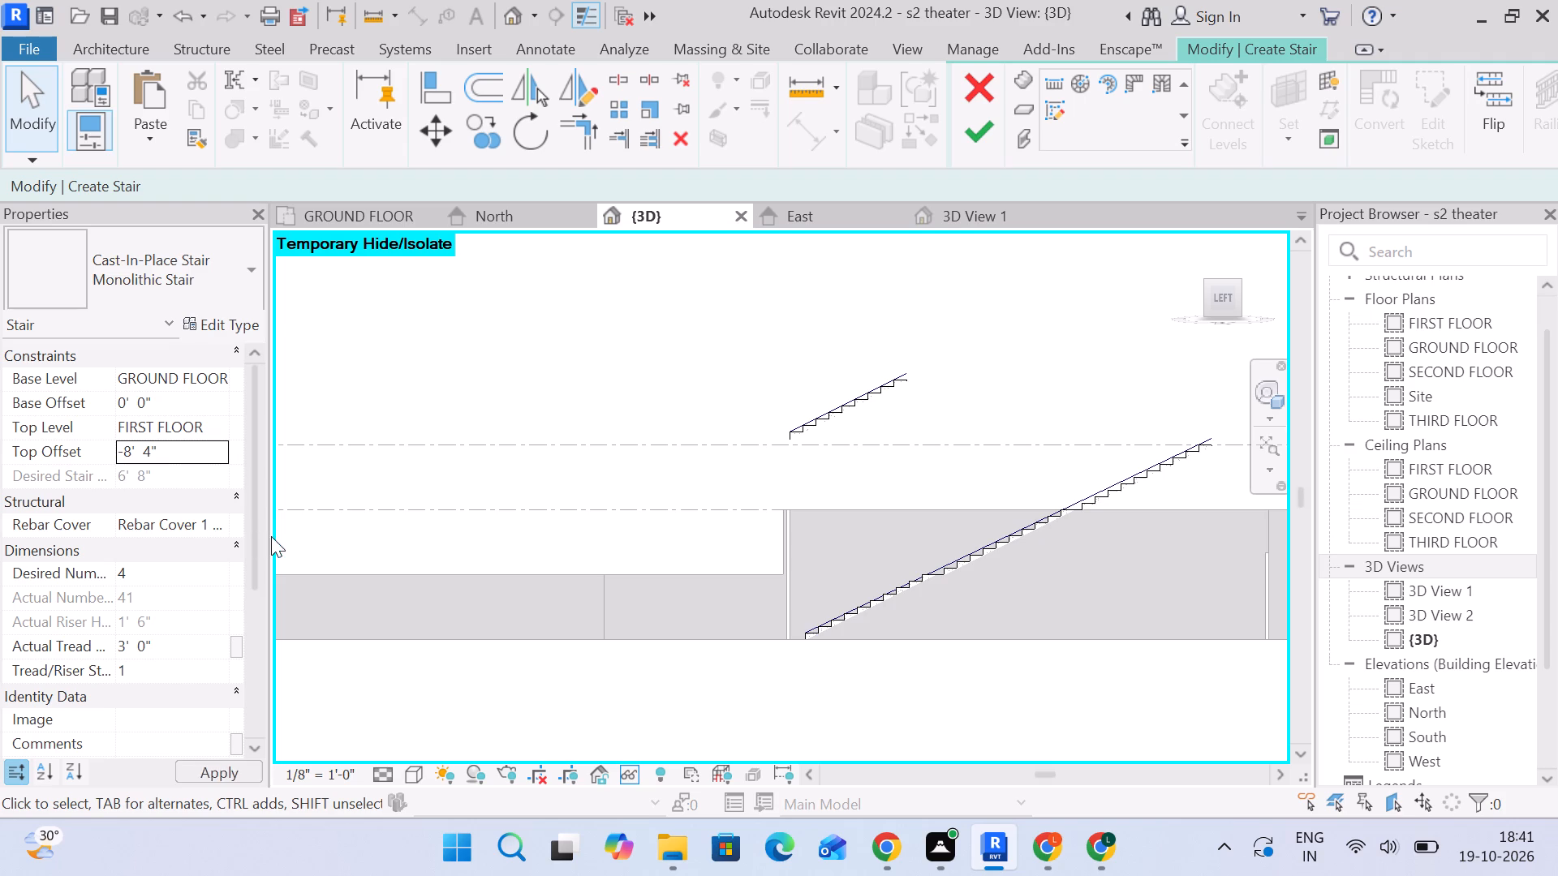
# Examine the side profile of the short run's steps and slab close up against the theater wall.
pyautogui.scroll(6, 830, 662)
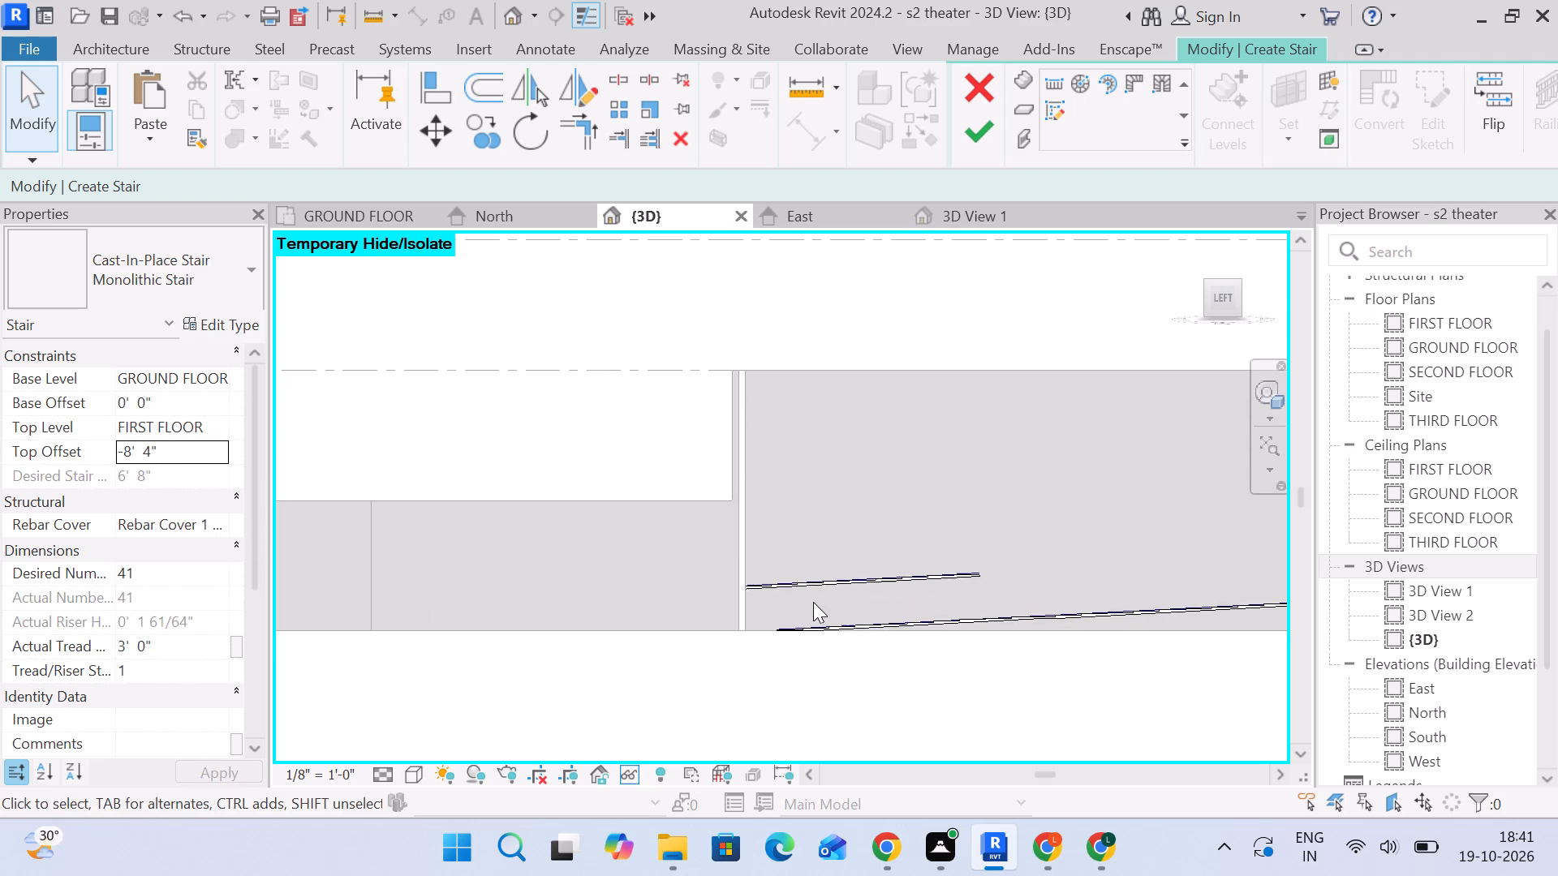
pyautogui.click(1213, 307)
pyautogui.scroll(20, 768, 505)
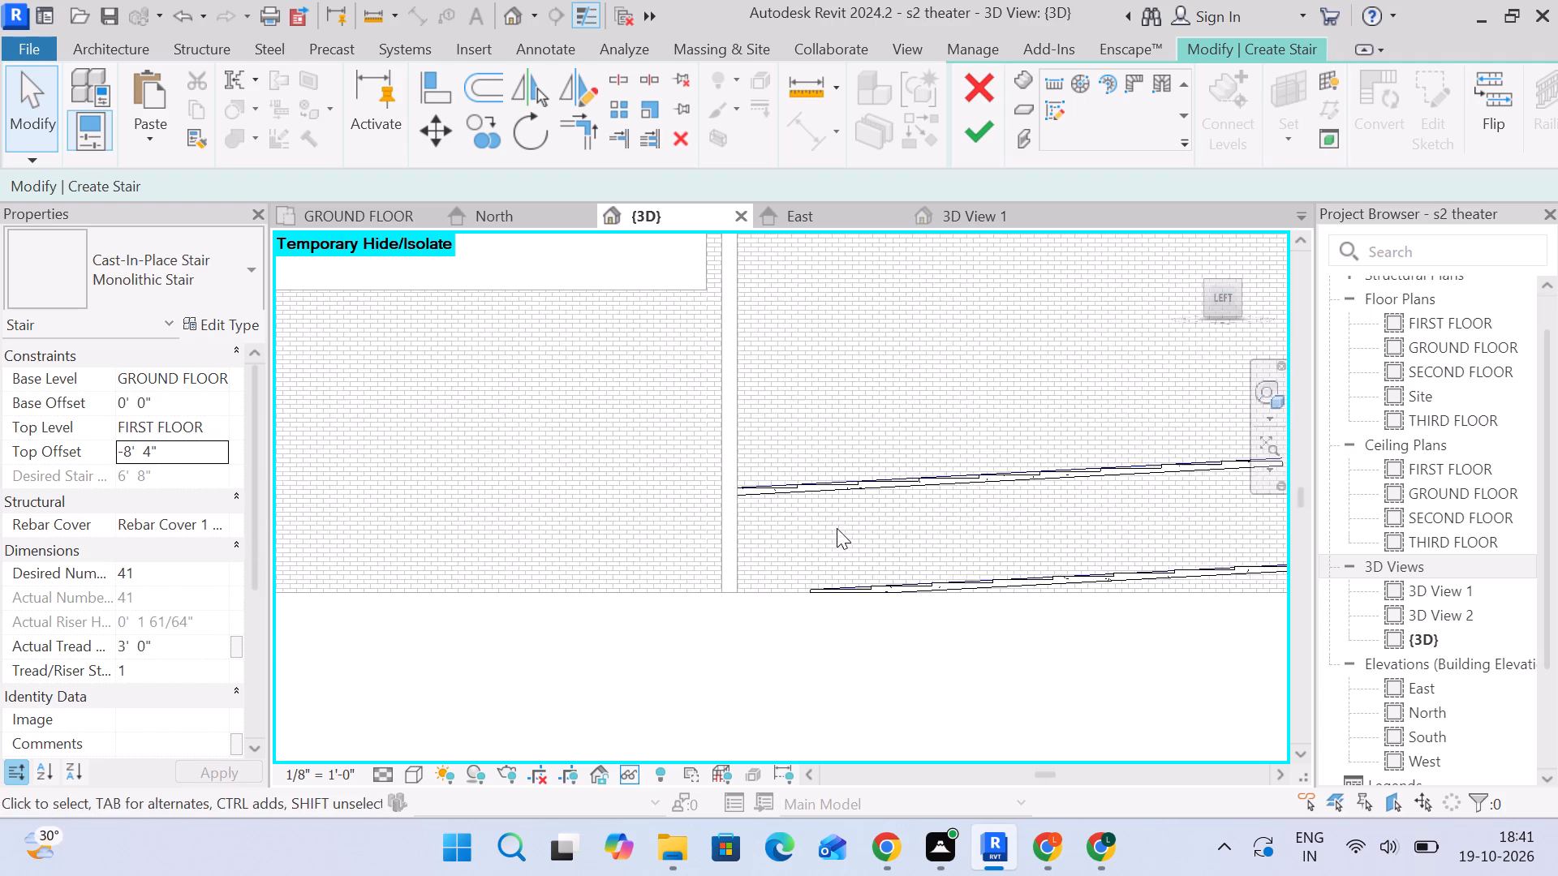
pyautogui.scroll(5, 824, 502)
pyautogui.scroll(11, 738, 475)
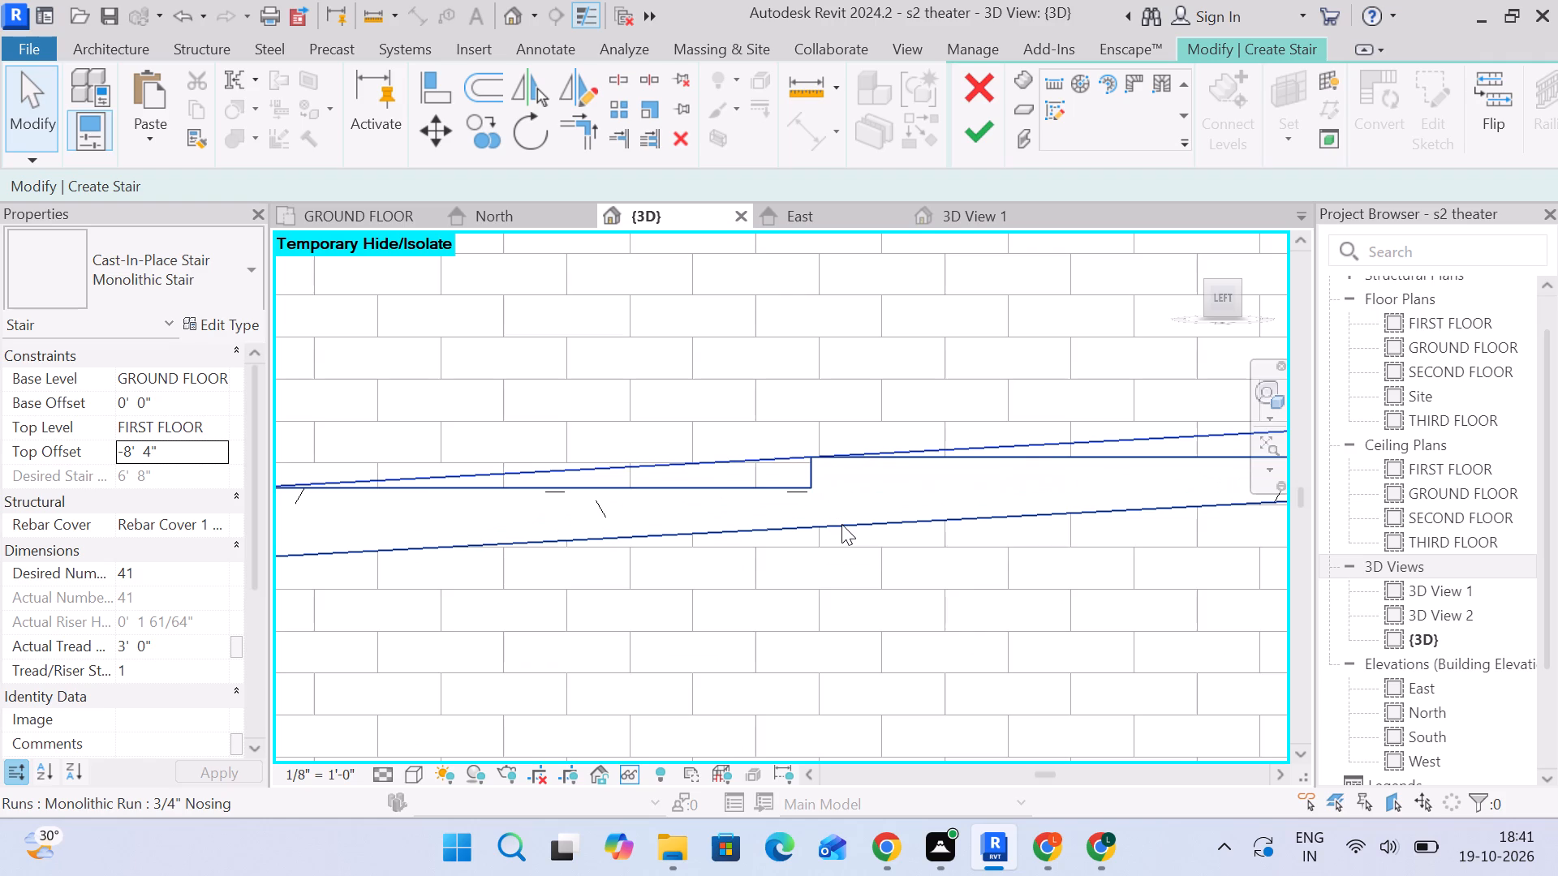
pyautogui.scroll(-5, 841, 524)
# Set the monolithic thickness of the Monolithic Stair's 10" Thickness landing type to 10" and recheck the stair's type parameters.
pyautogui.click(209, 280)
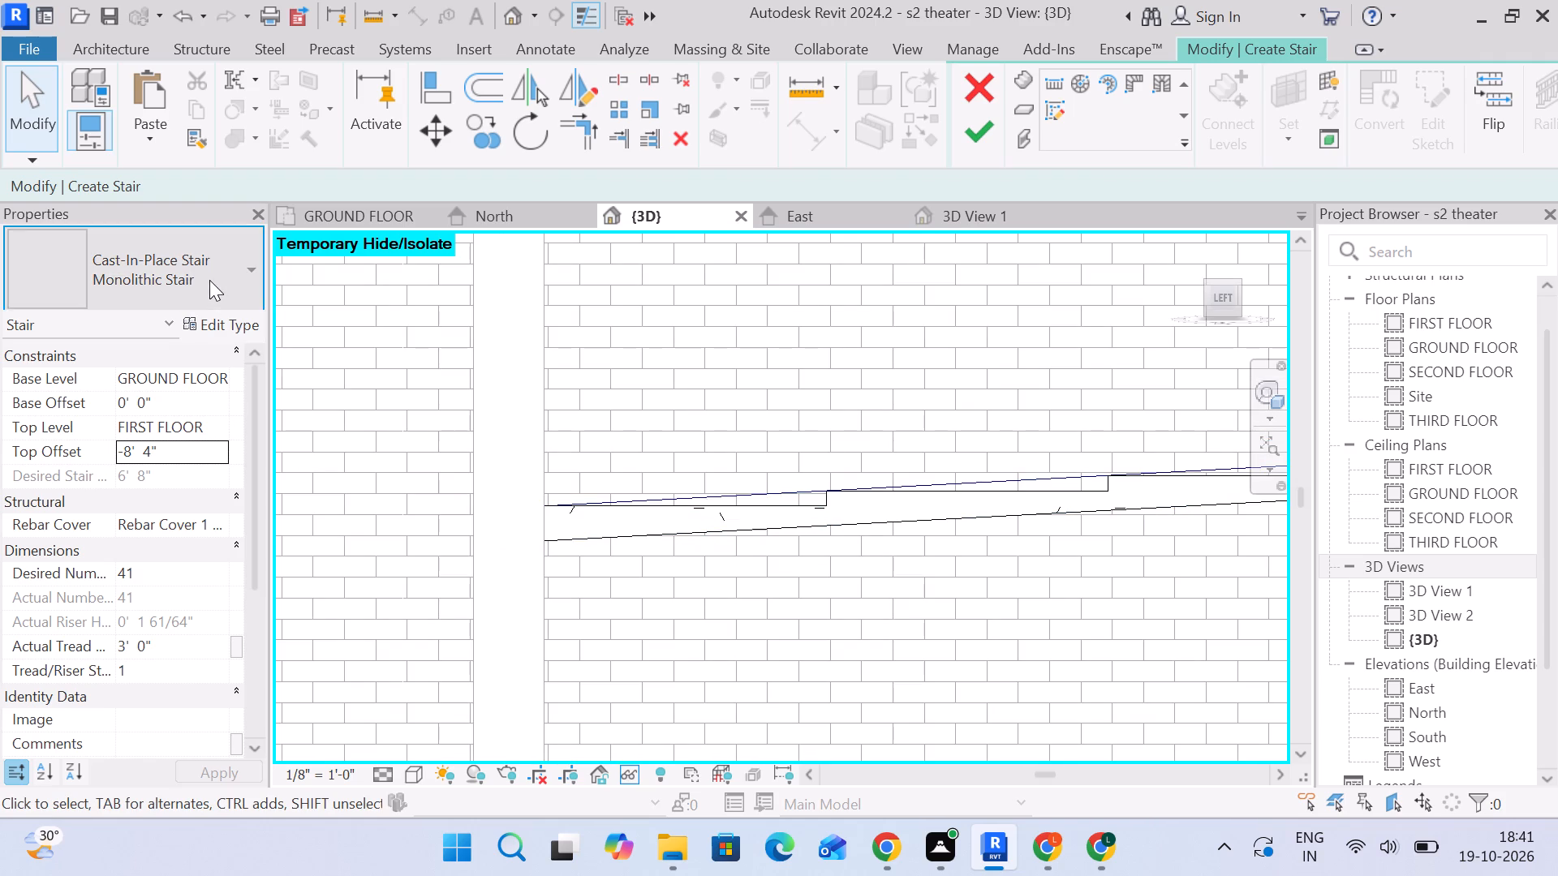
pyautogui.click(209, 280)
pyautogui.click(211, 321)
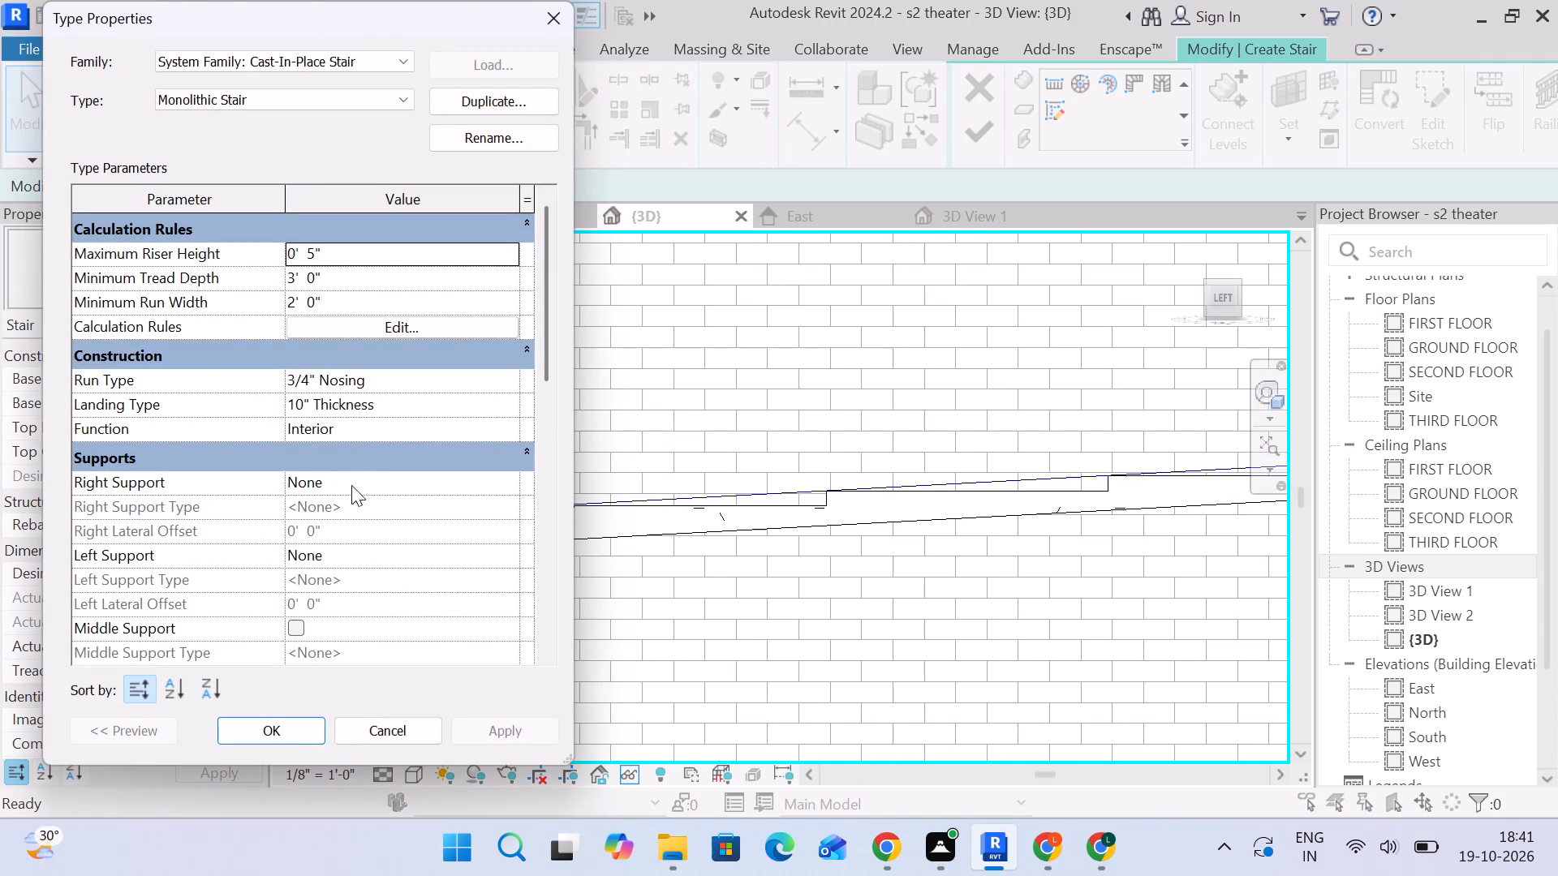
pyautogui.click(419, 404)
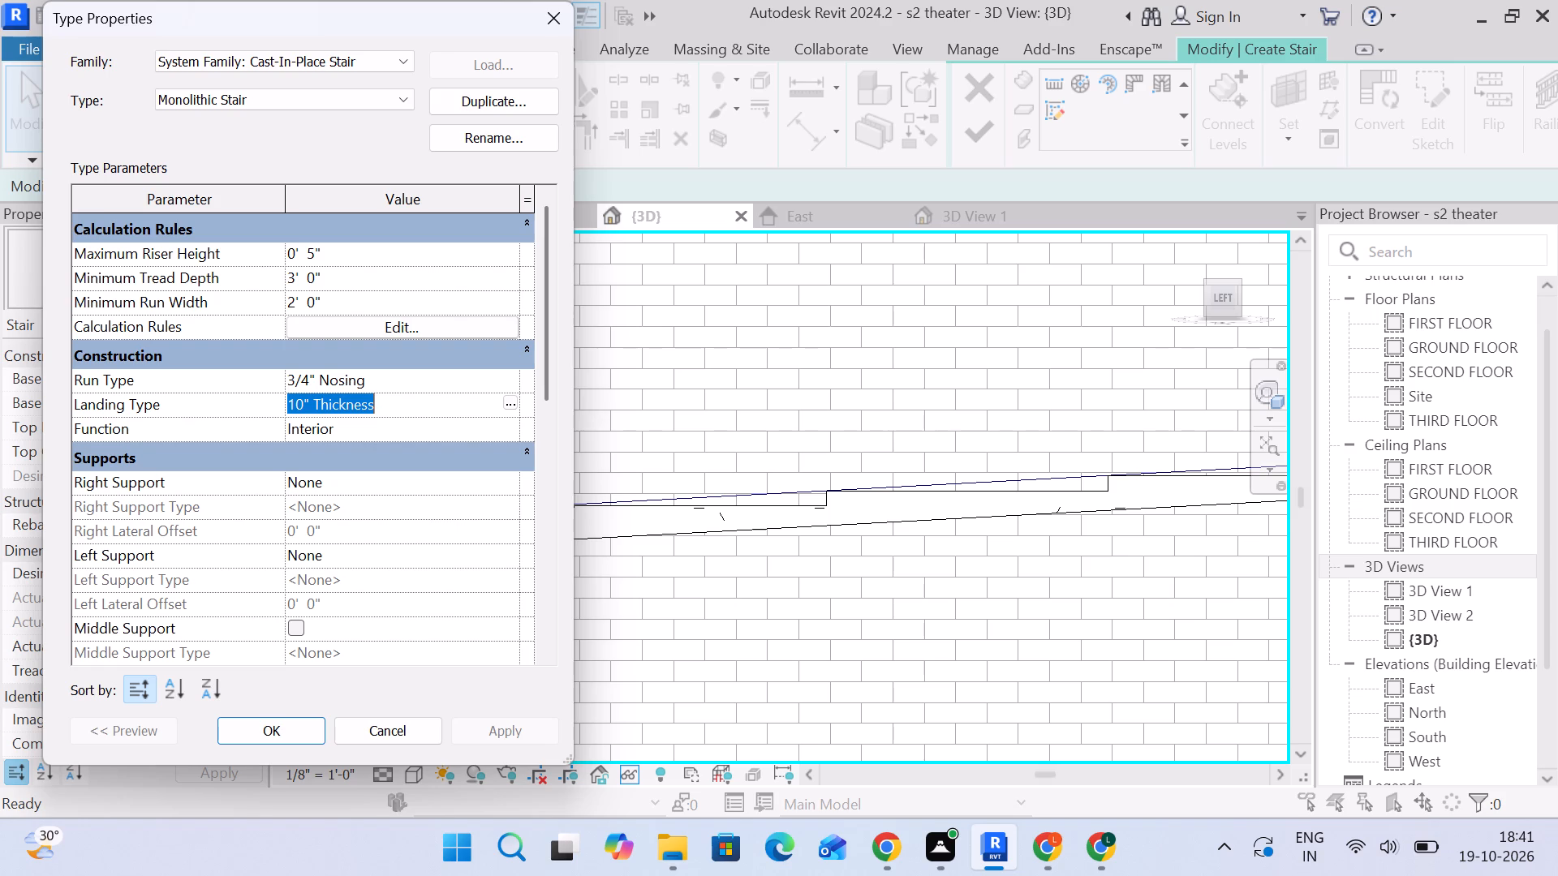
pyautogui.press('7')
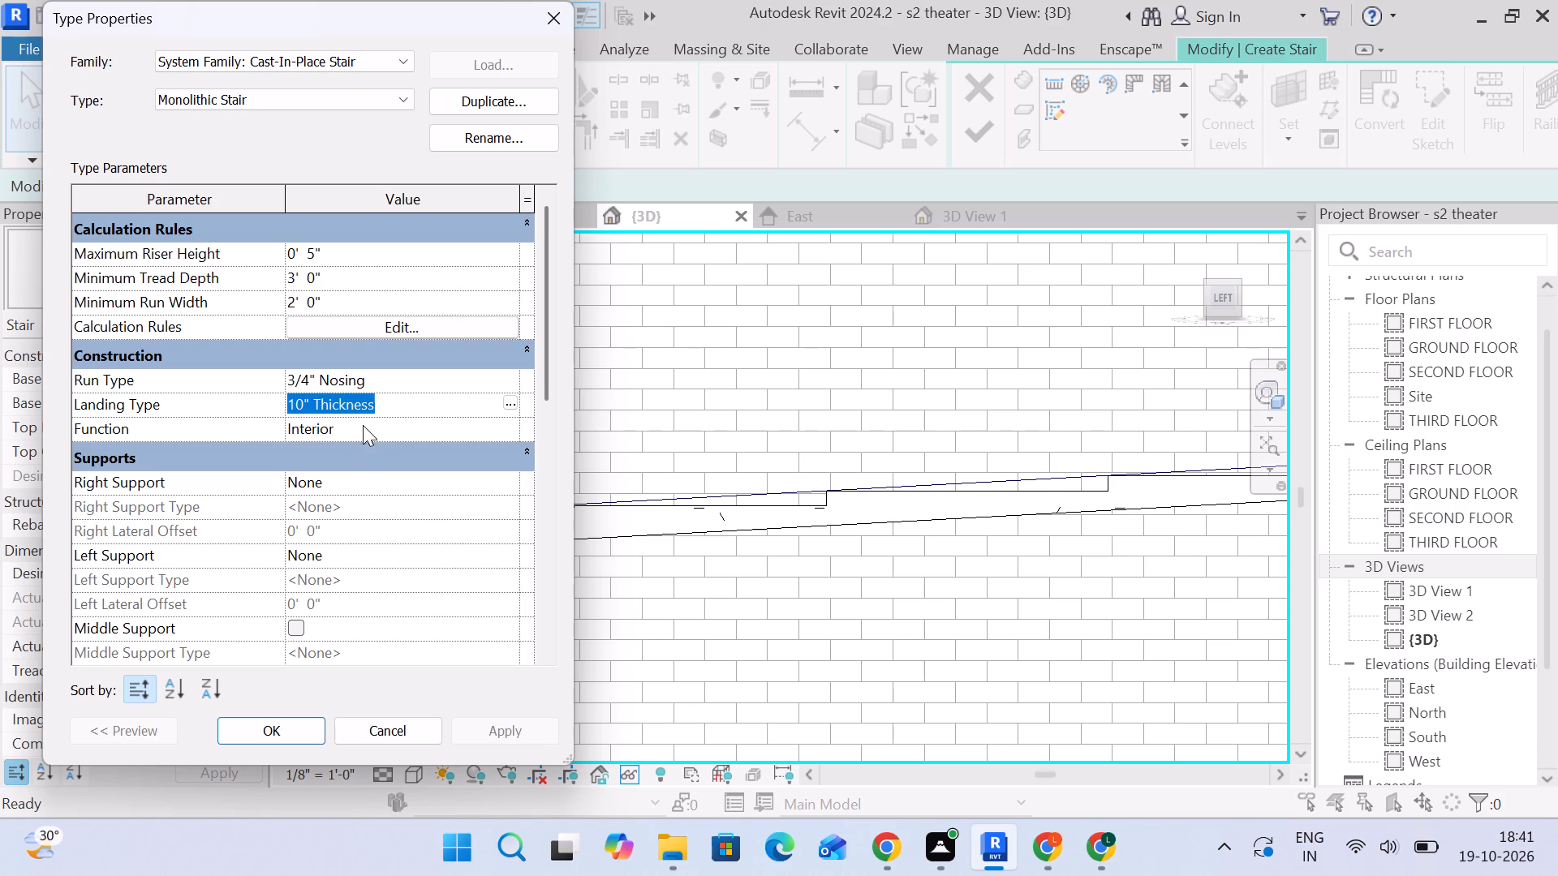
pyautogui.click(379, 435)
pyautogui.click(495, 397)
pyautogui.click(506, 400)
pyautogui.click(341, 250)
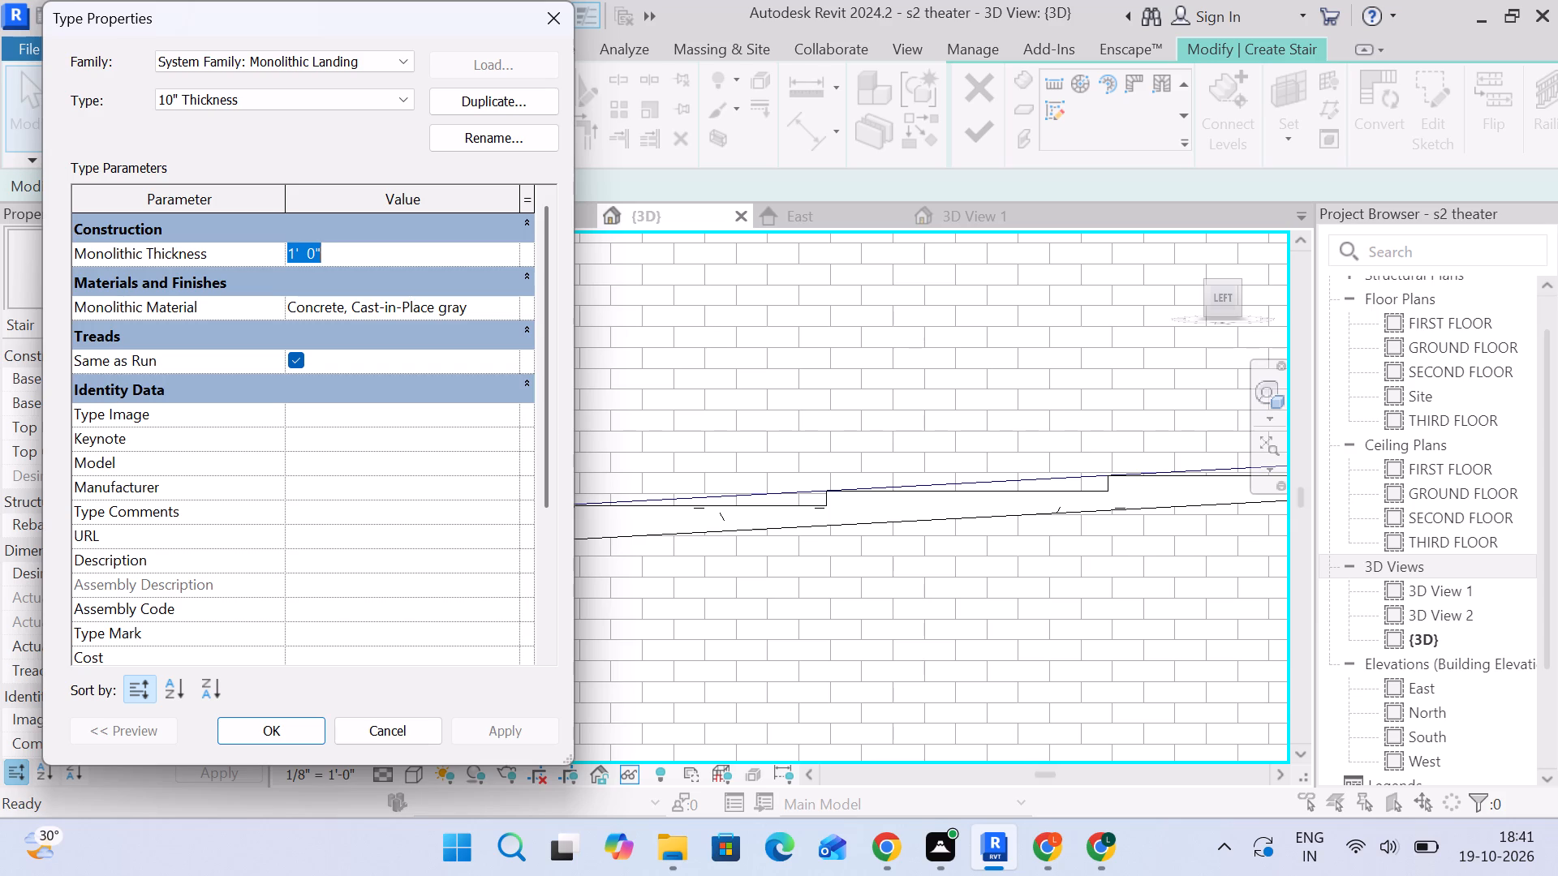
pyautogui.write('10')
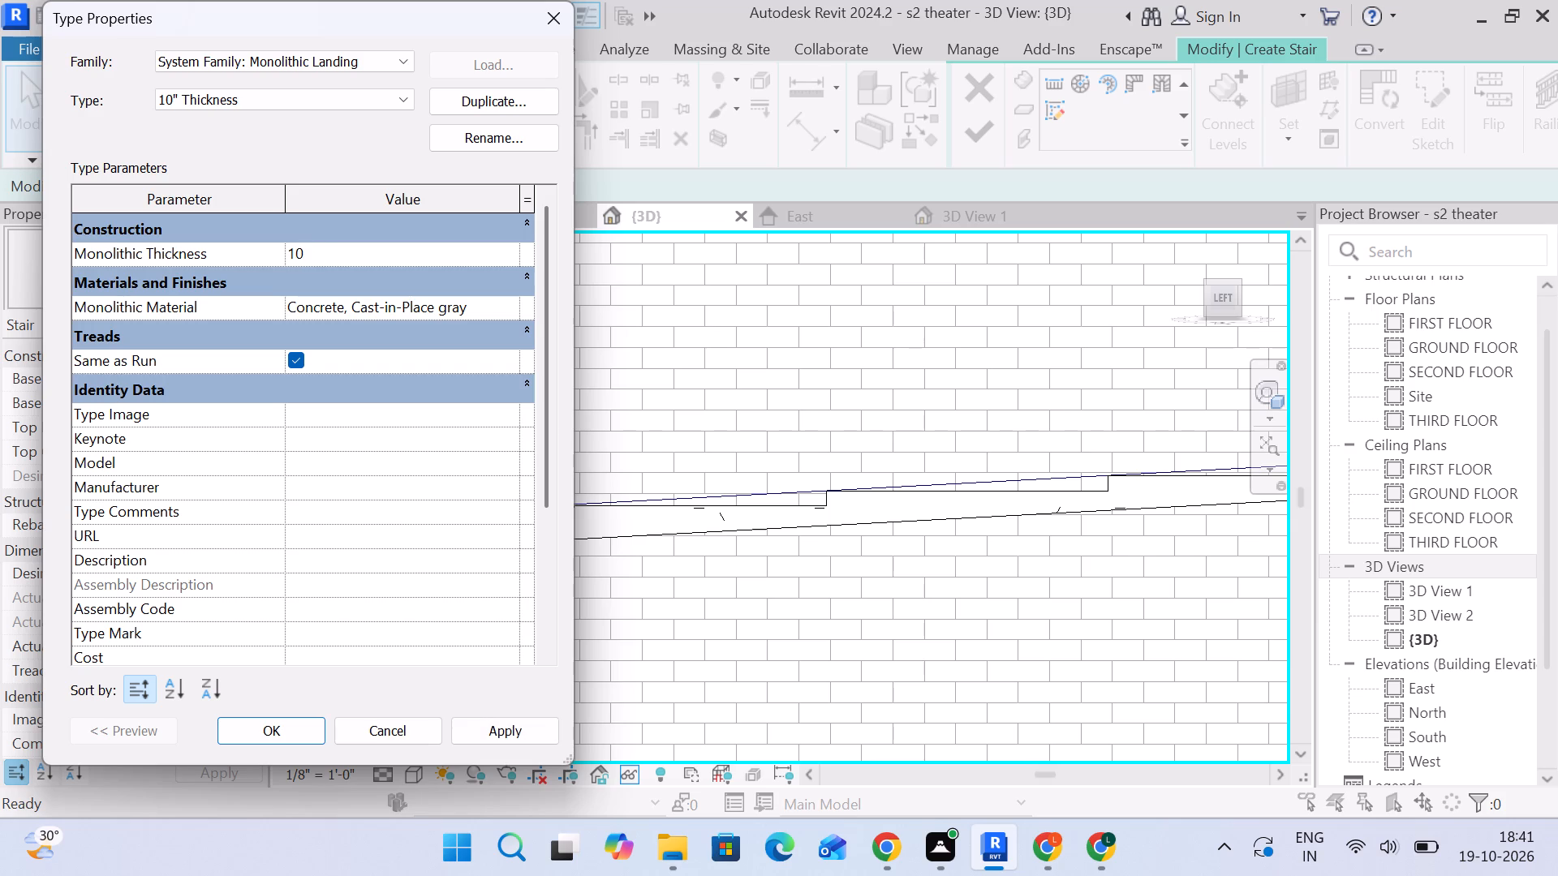
pyautogui.hotkey('shift', '"')
pyautogui.press('Return')
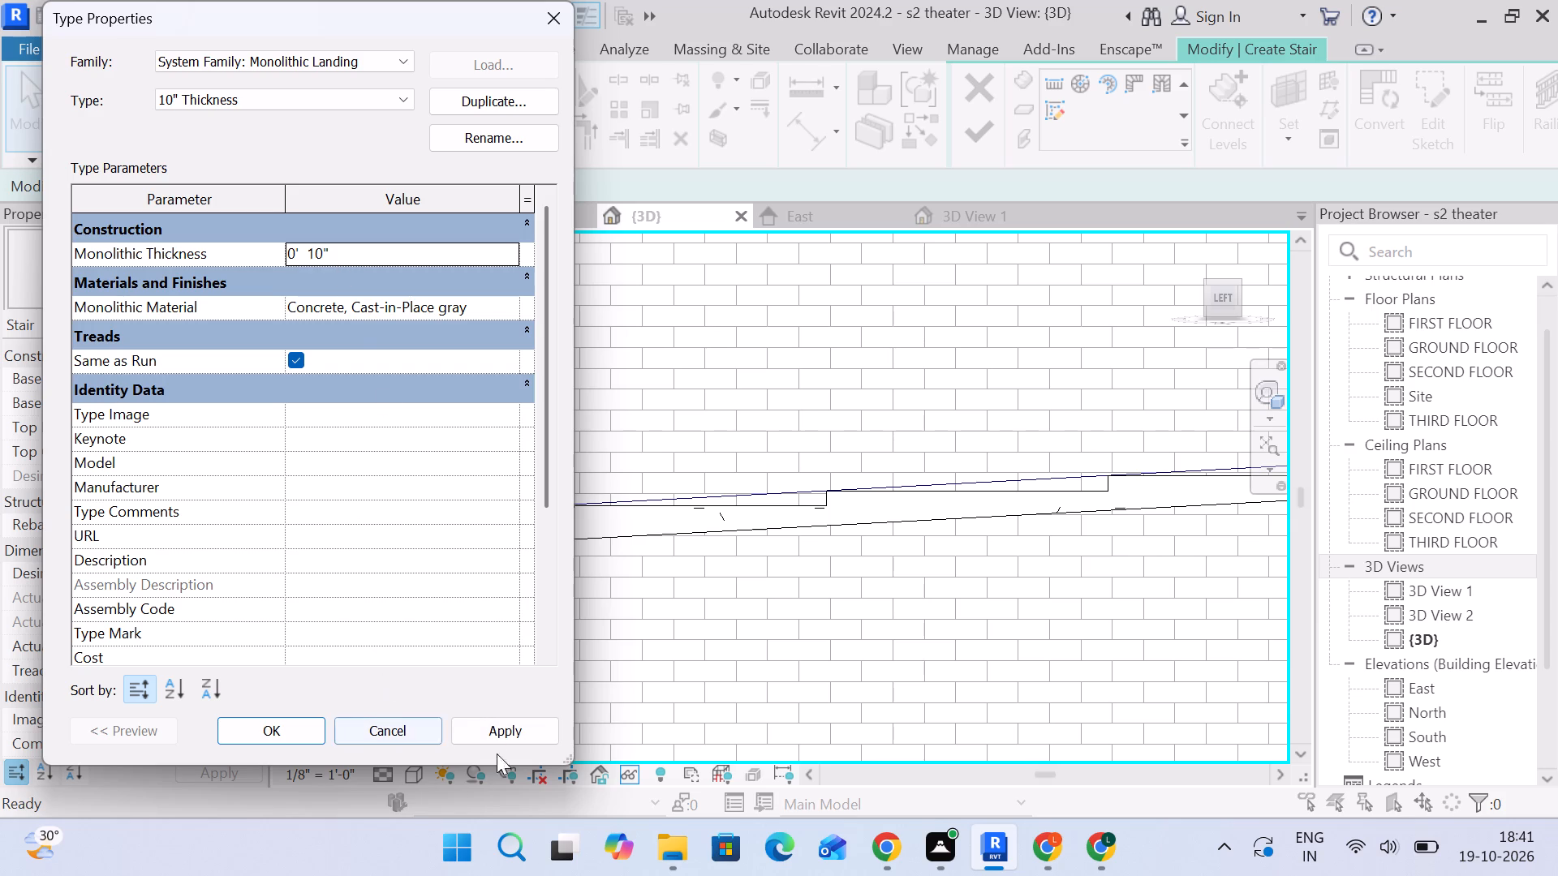
pyautogui.click(489, 733)
pyautogui.click(268, 733)
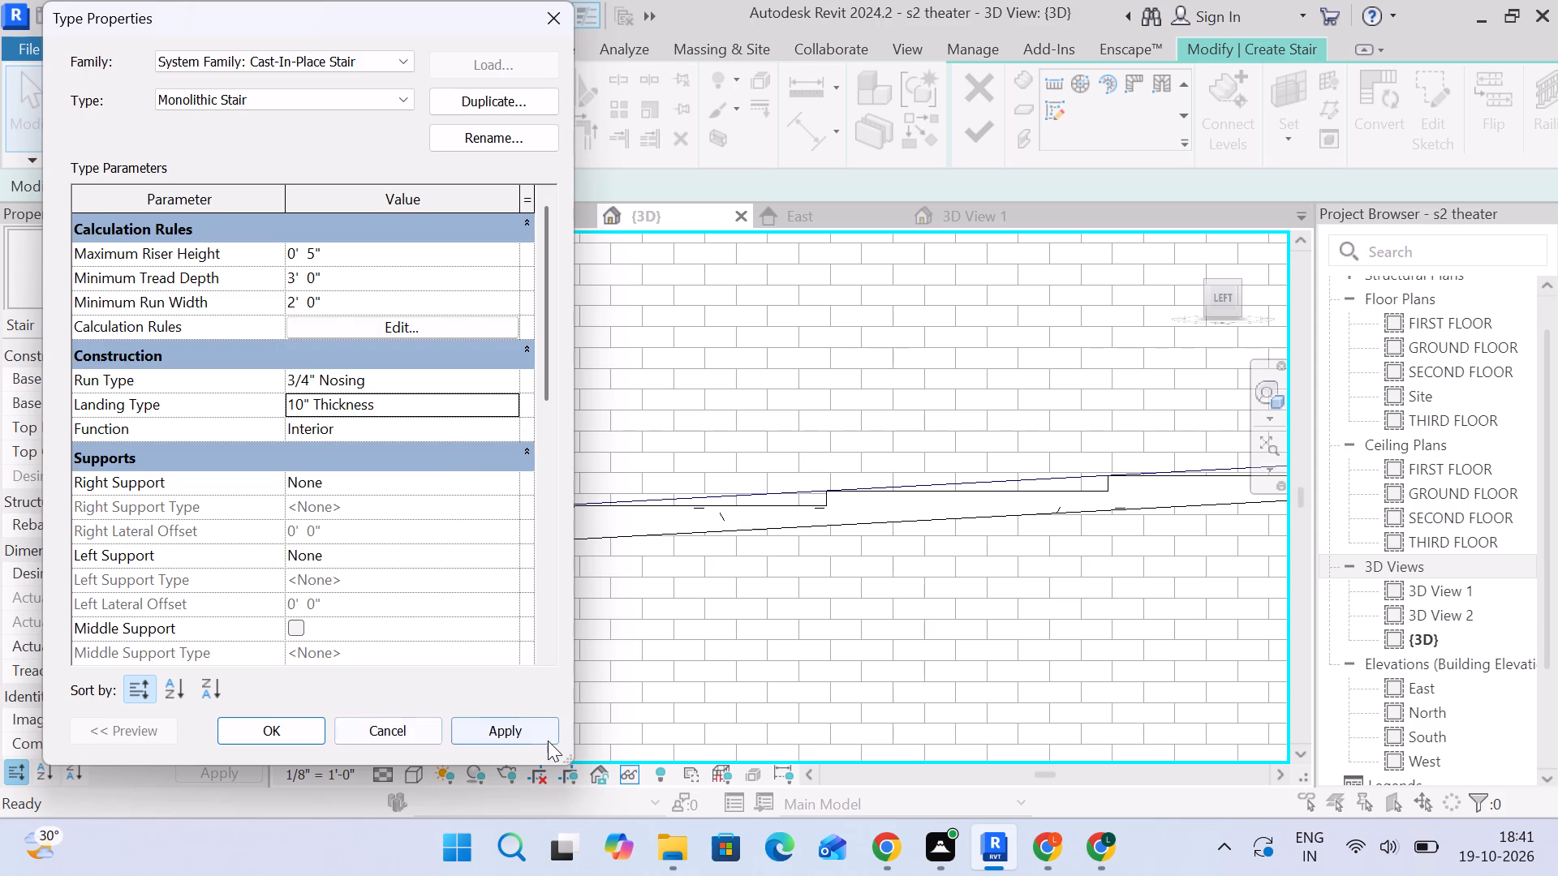
pyautogui.click(524, 732)
pyautogui.click(294, 731)
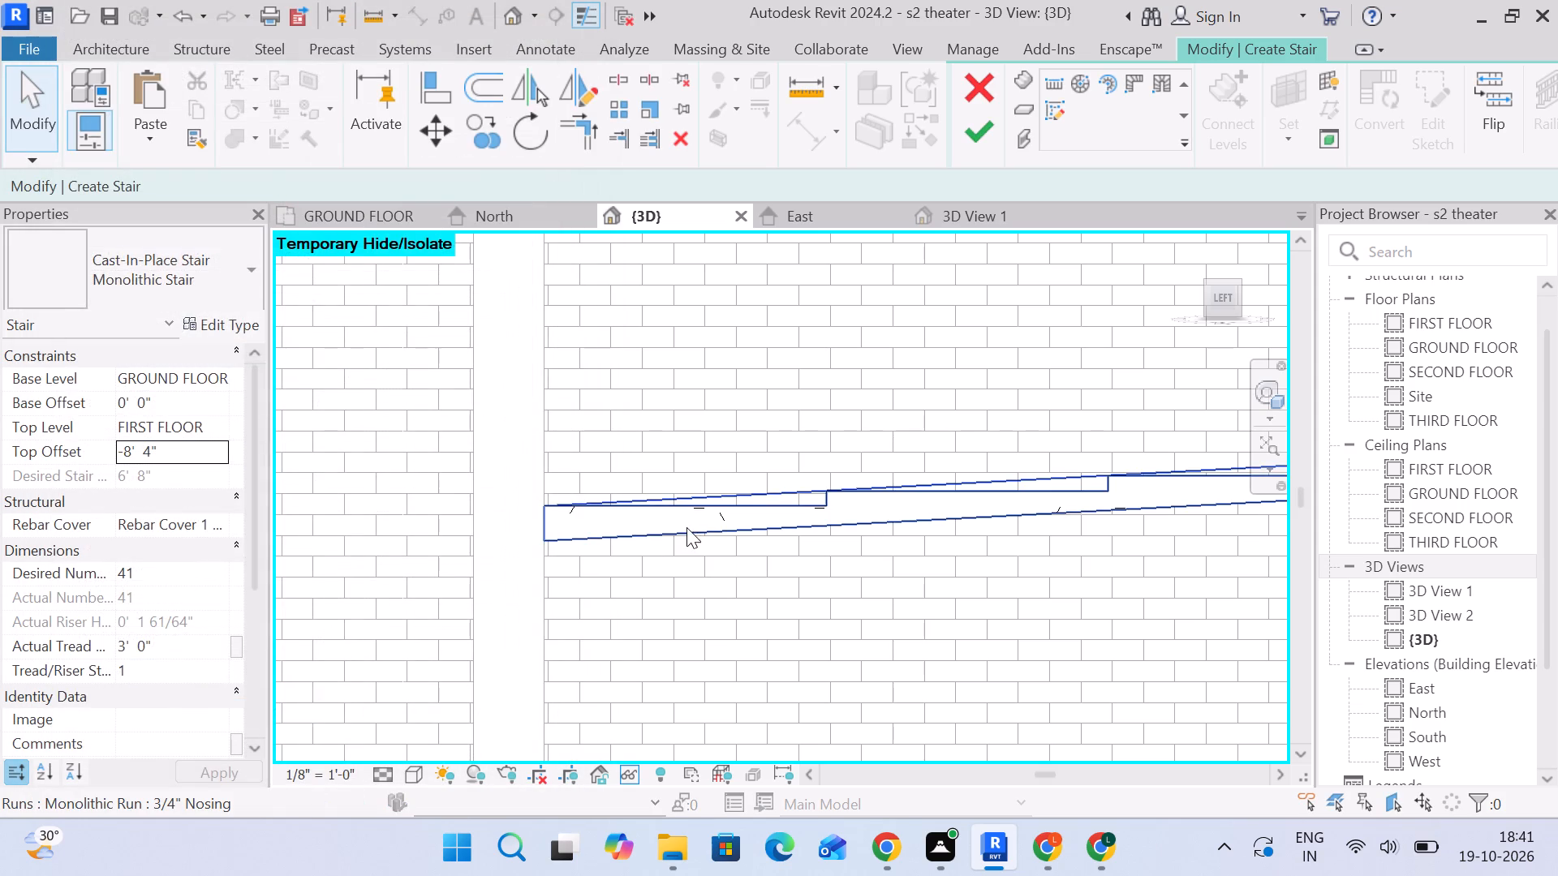
pyautogui.click(211, 322)
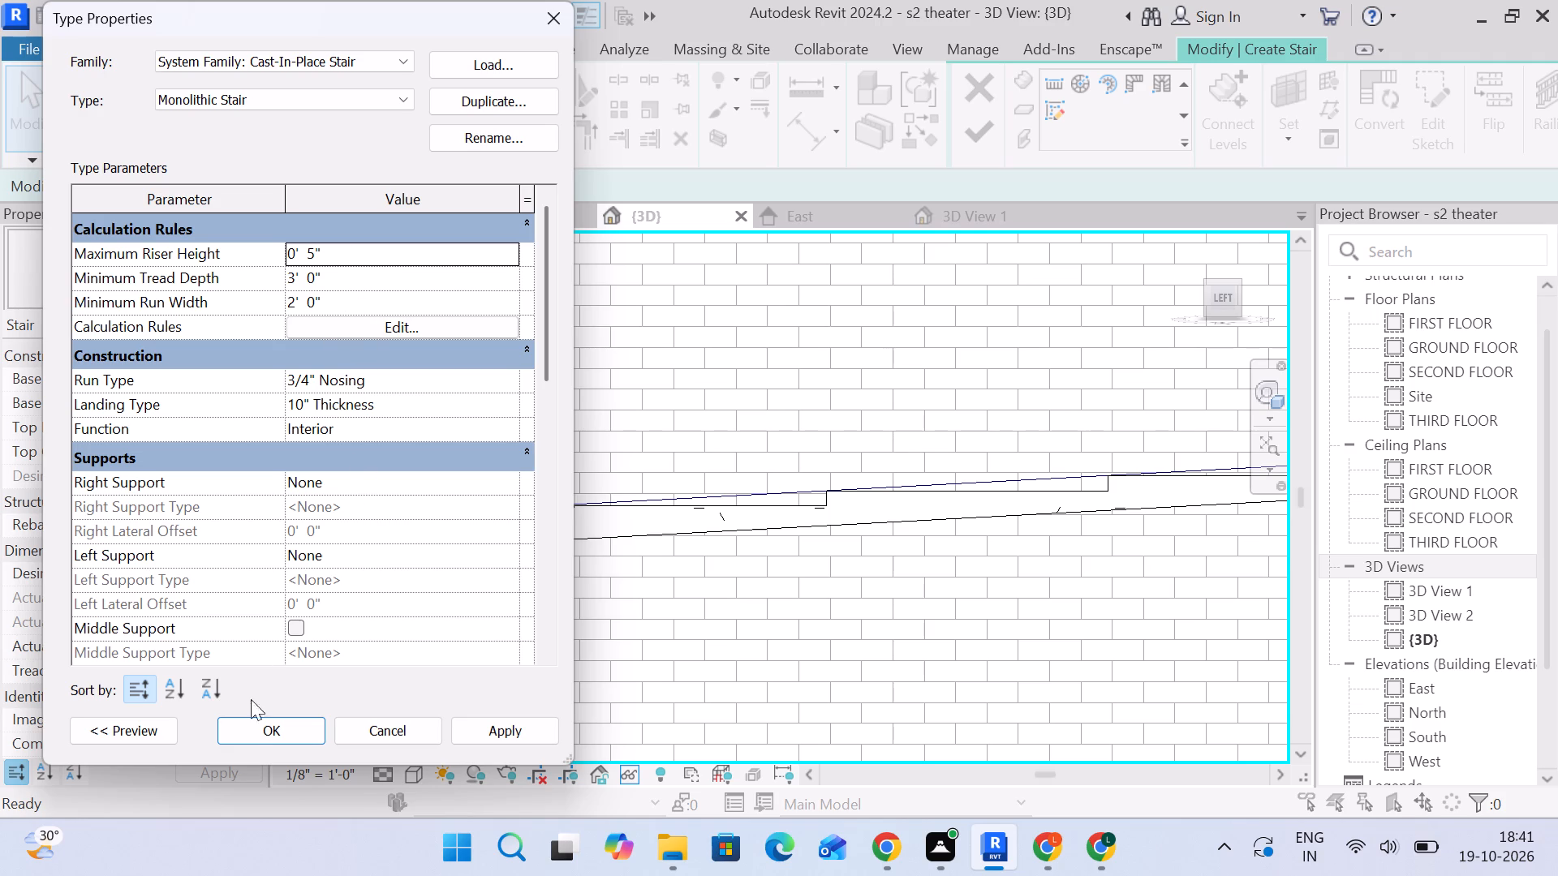
pyautogui.click(256, 725)
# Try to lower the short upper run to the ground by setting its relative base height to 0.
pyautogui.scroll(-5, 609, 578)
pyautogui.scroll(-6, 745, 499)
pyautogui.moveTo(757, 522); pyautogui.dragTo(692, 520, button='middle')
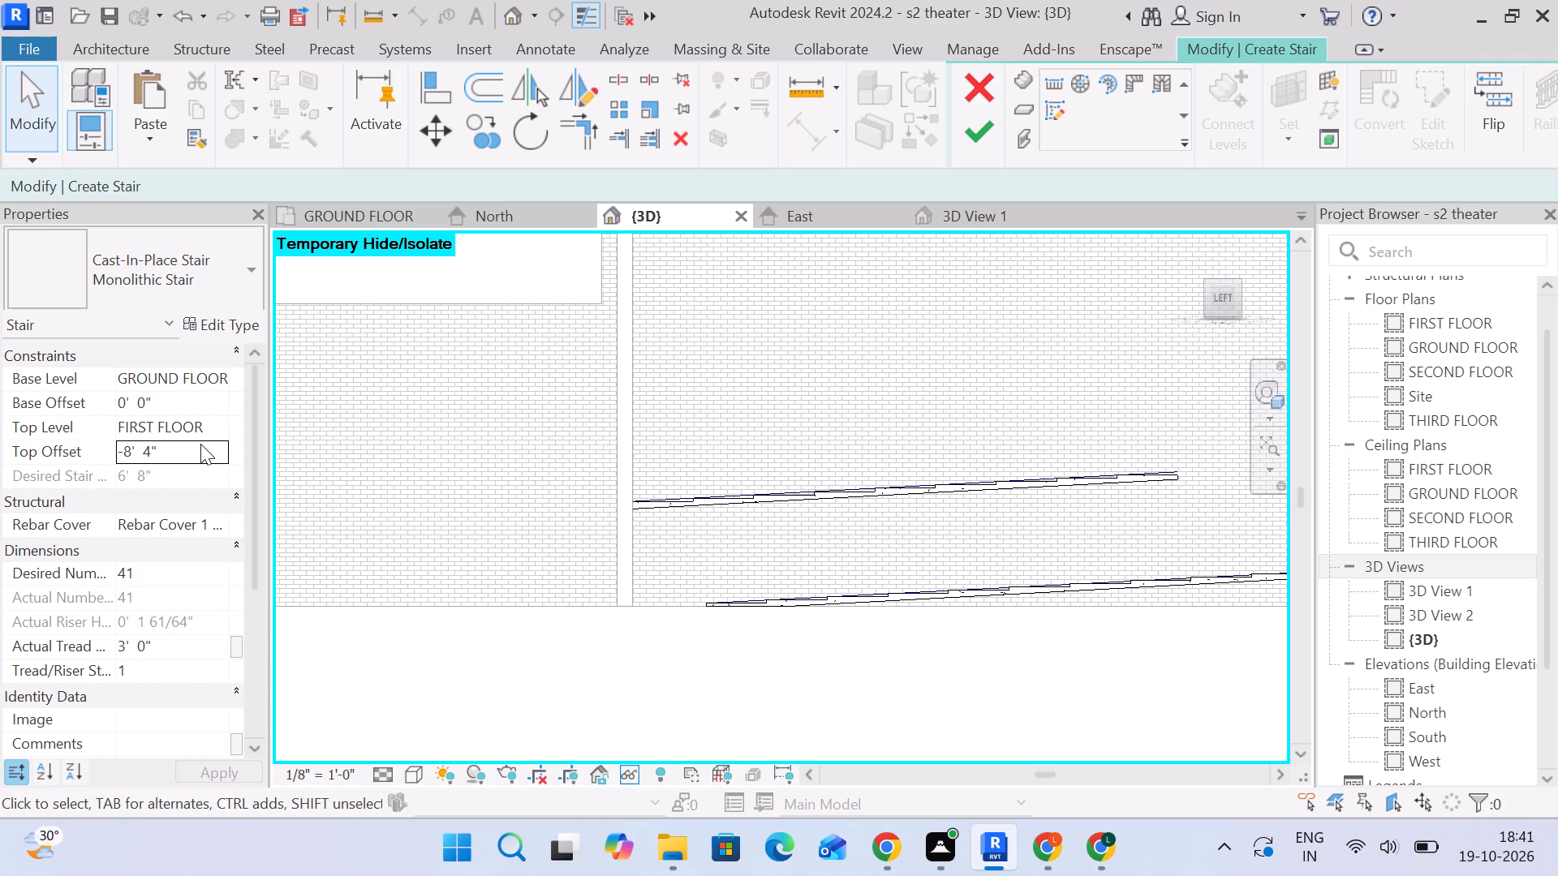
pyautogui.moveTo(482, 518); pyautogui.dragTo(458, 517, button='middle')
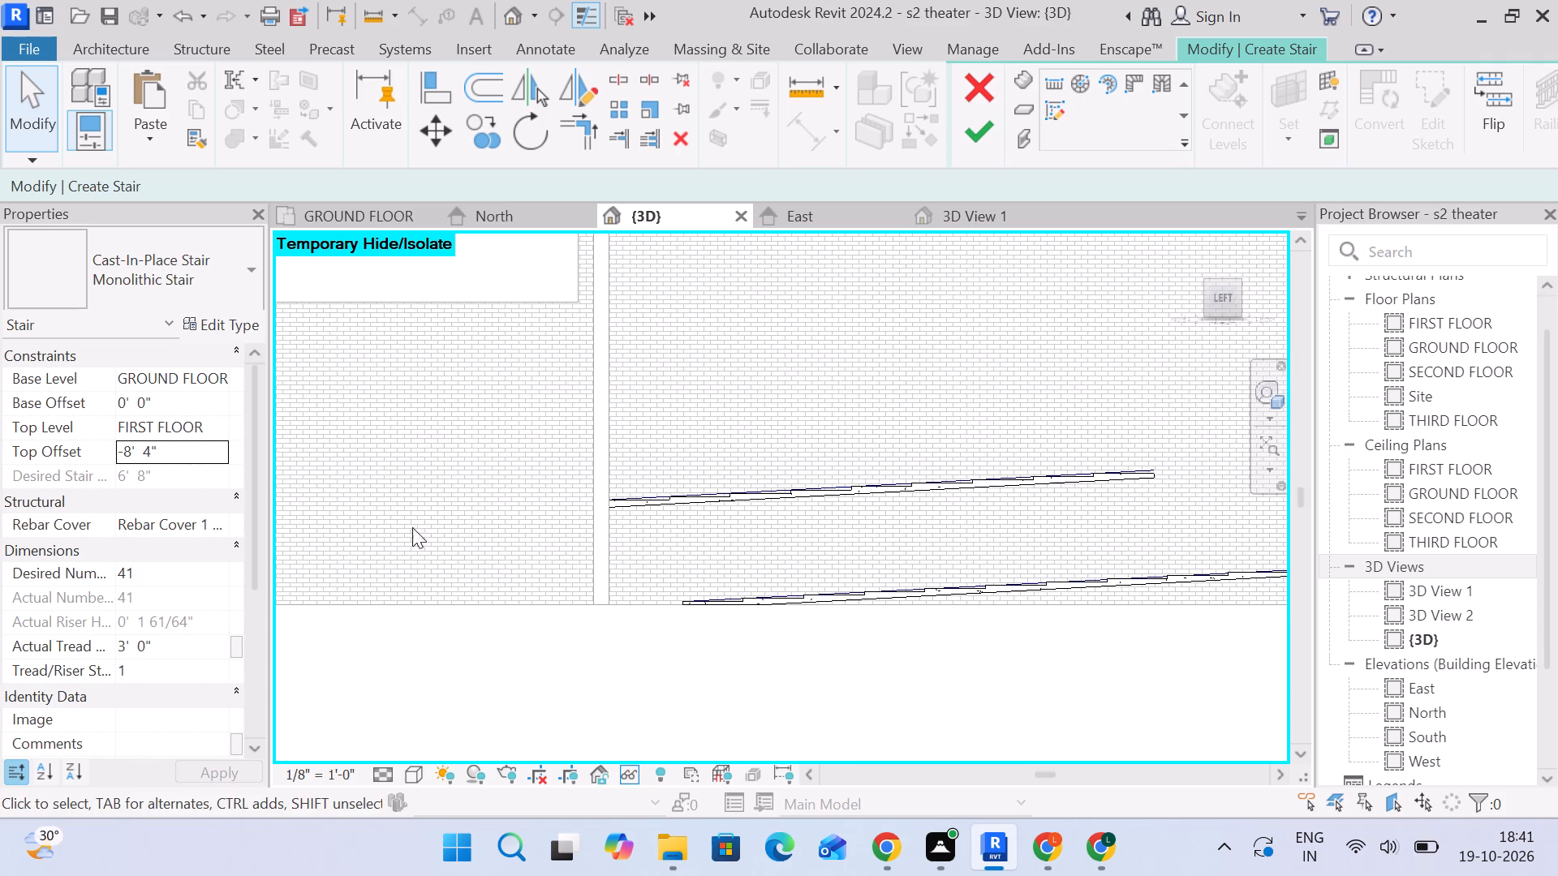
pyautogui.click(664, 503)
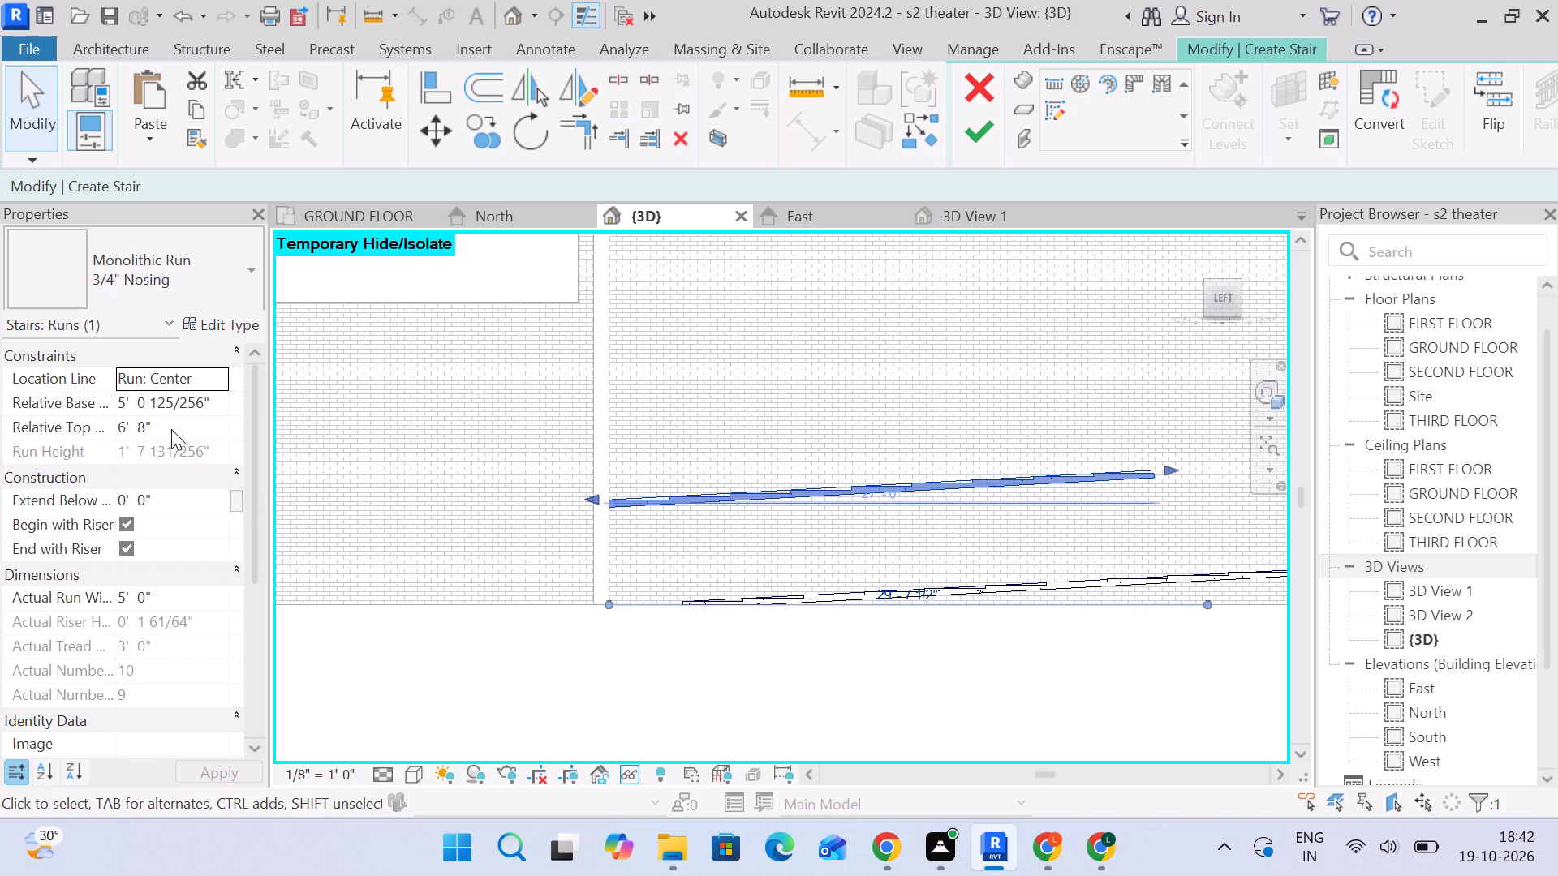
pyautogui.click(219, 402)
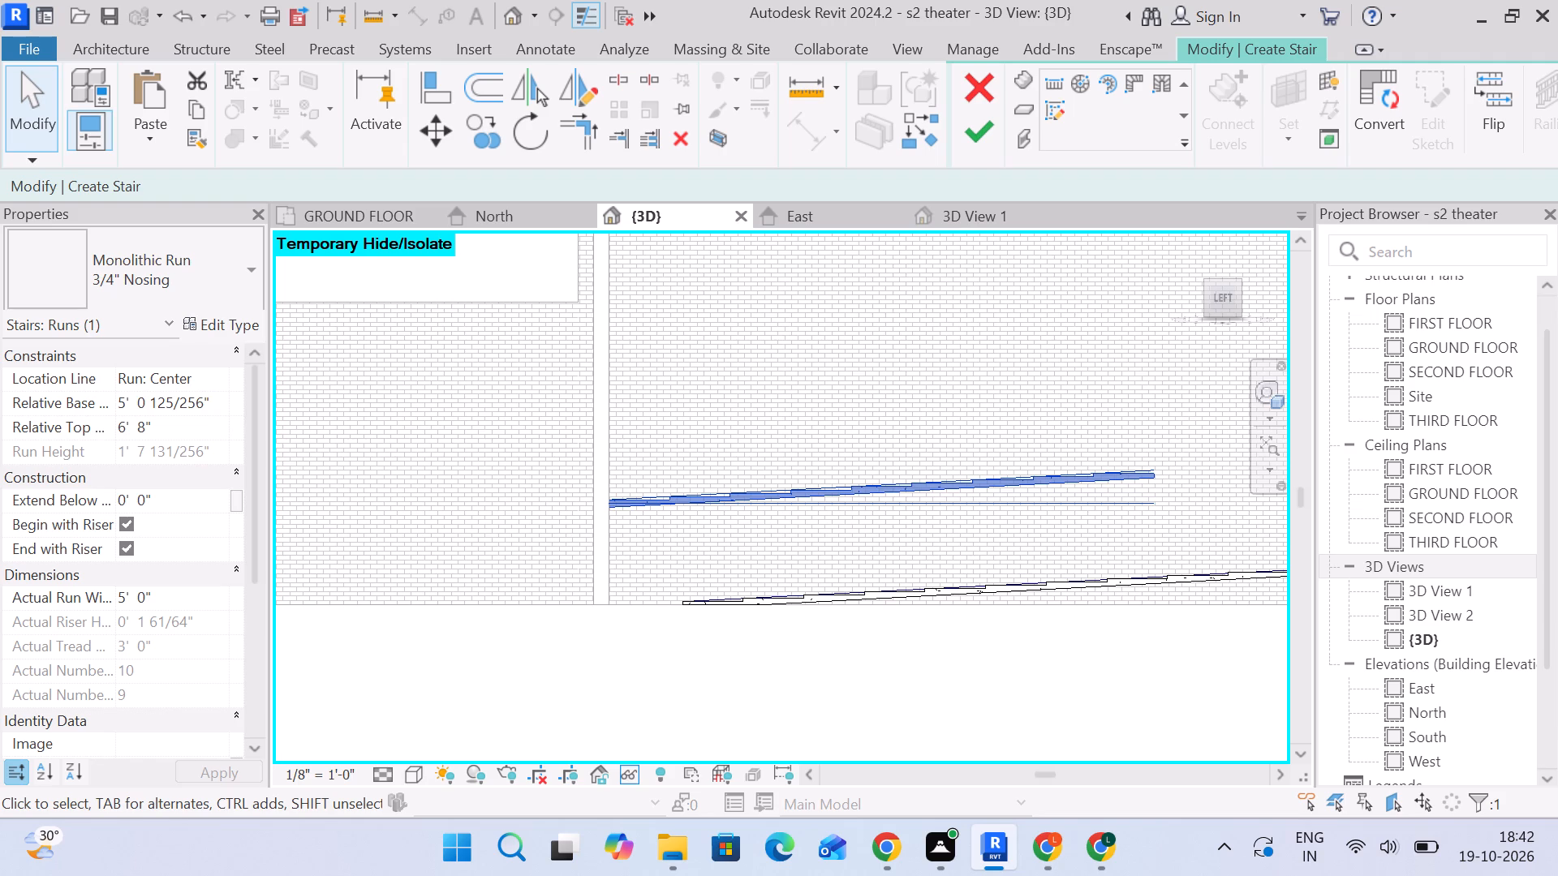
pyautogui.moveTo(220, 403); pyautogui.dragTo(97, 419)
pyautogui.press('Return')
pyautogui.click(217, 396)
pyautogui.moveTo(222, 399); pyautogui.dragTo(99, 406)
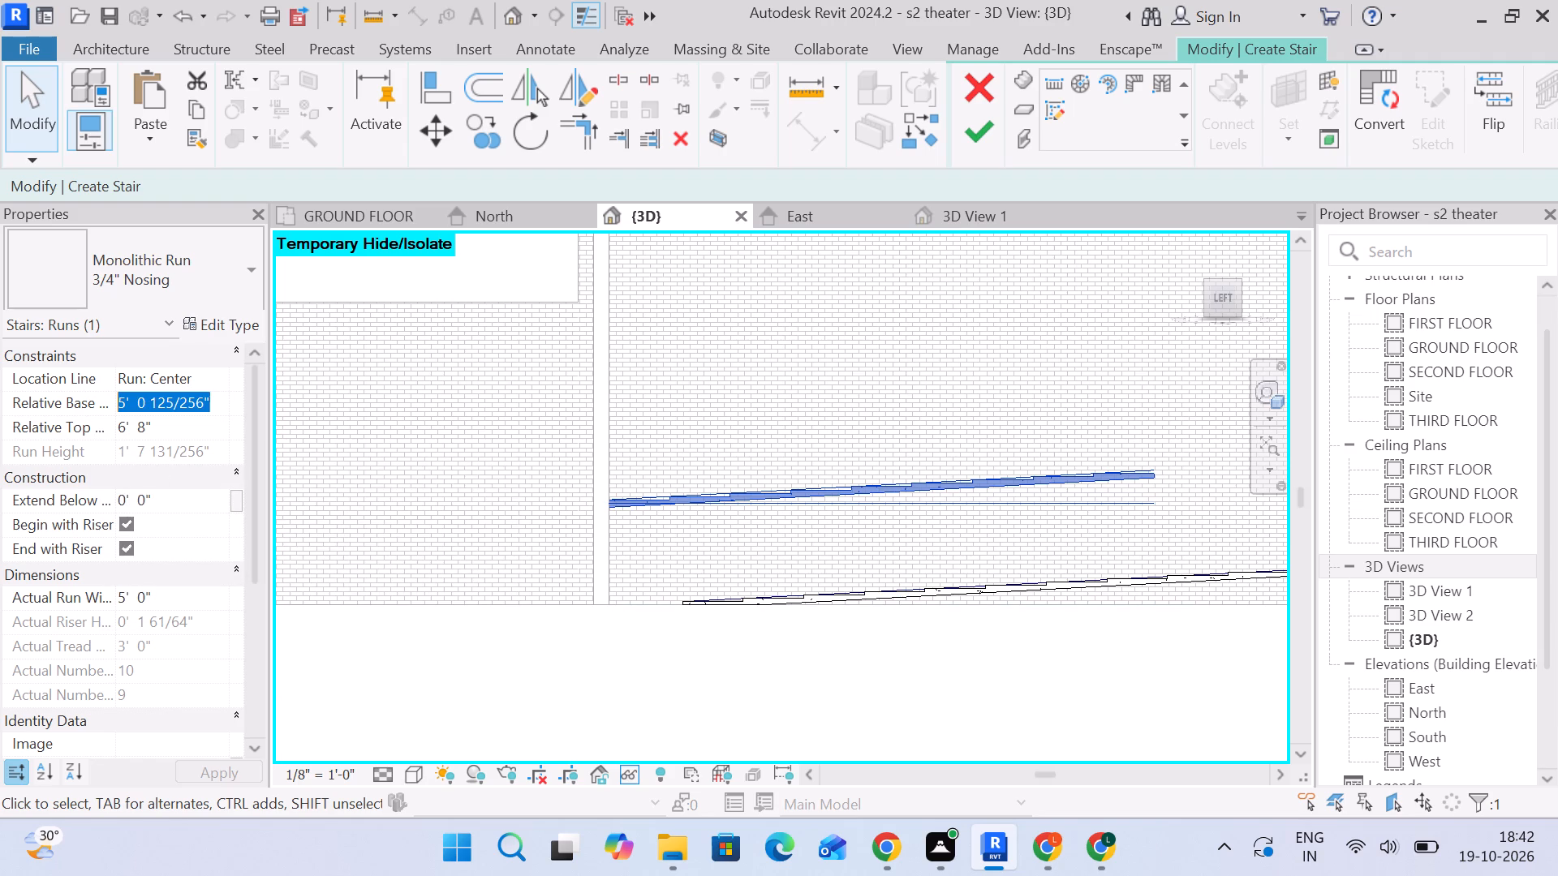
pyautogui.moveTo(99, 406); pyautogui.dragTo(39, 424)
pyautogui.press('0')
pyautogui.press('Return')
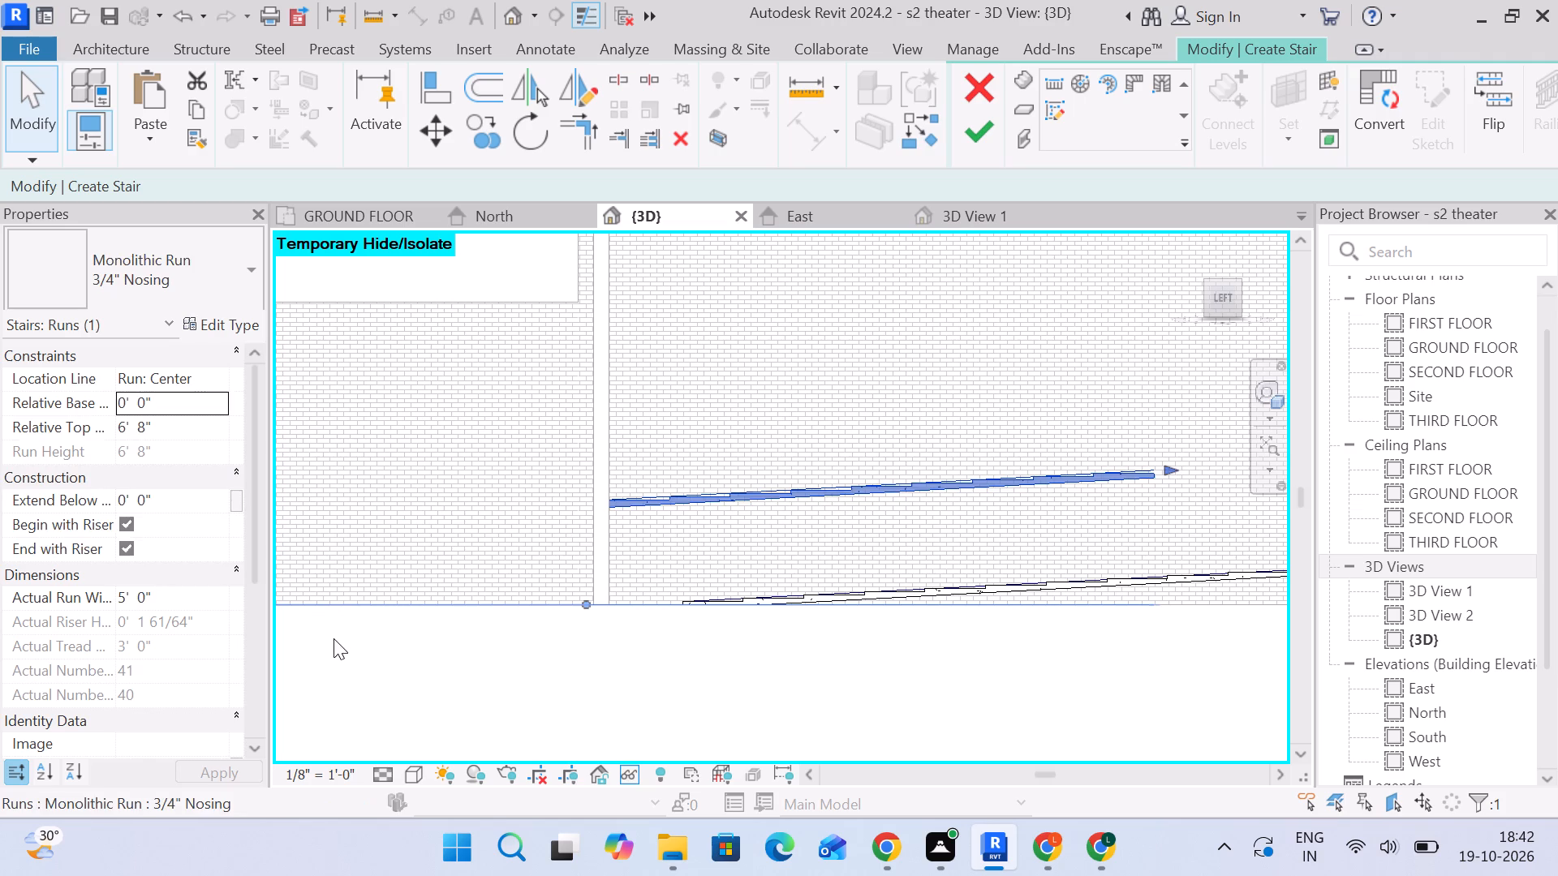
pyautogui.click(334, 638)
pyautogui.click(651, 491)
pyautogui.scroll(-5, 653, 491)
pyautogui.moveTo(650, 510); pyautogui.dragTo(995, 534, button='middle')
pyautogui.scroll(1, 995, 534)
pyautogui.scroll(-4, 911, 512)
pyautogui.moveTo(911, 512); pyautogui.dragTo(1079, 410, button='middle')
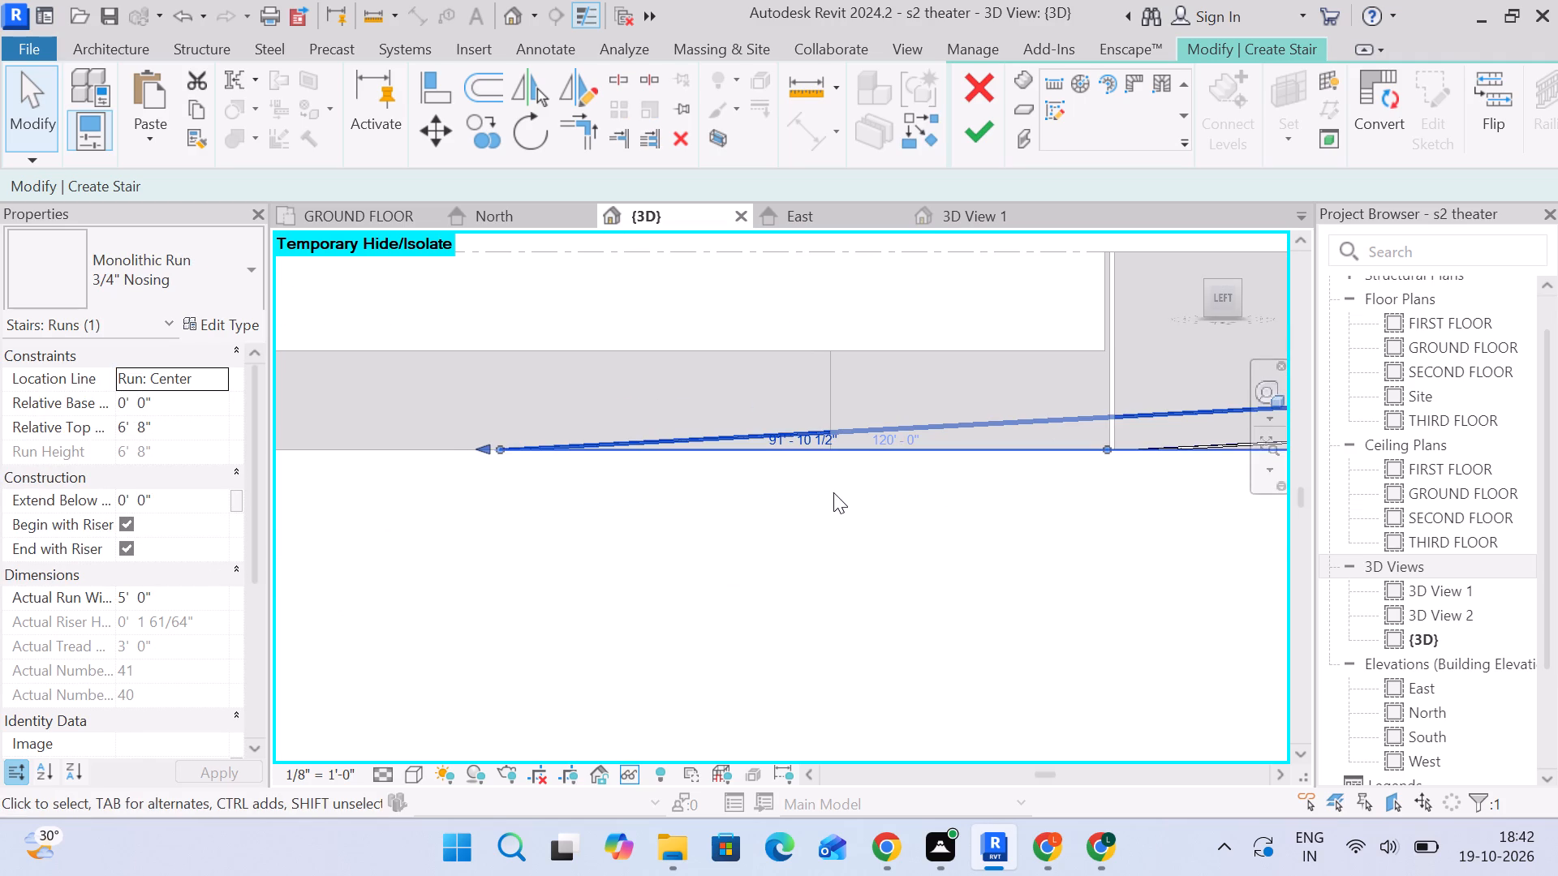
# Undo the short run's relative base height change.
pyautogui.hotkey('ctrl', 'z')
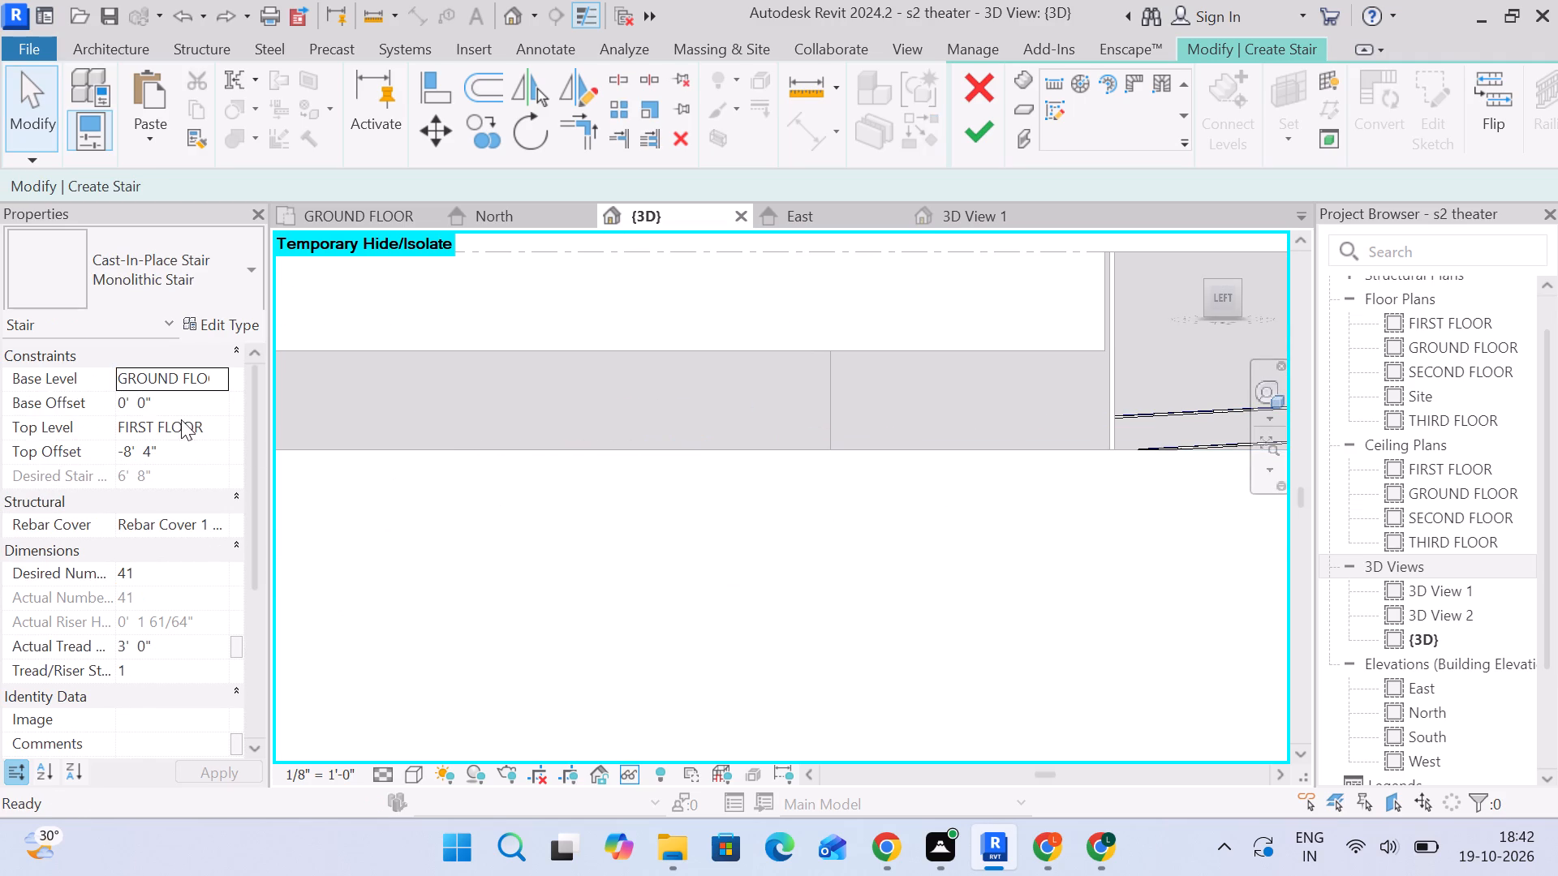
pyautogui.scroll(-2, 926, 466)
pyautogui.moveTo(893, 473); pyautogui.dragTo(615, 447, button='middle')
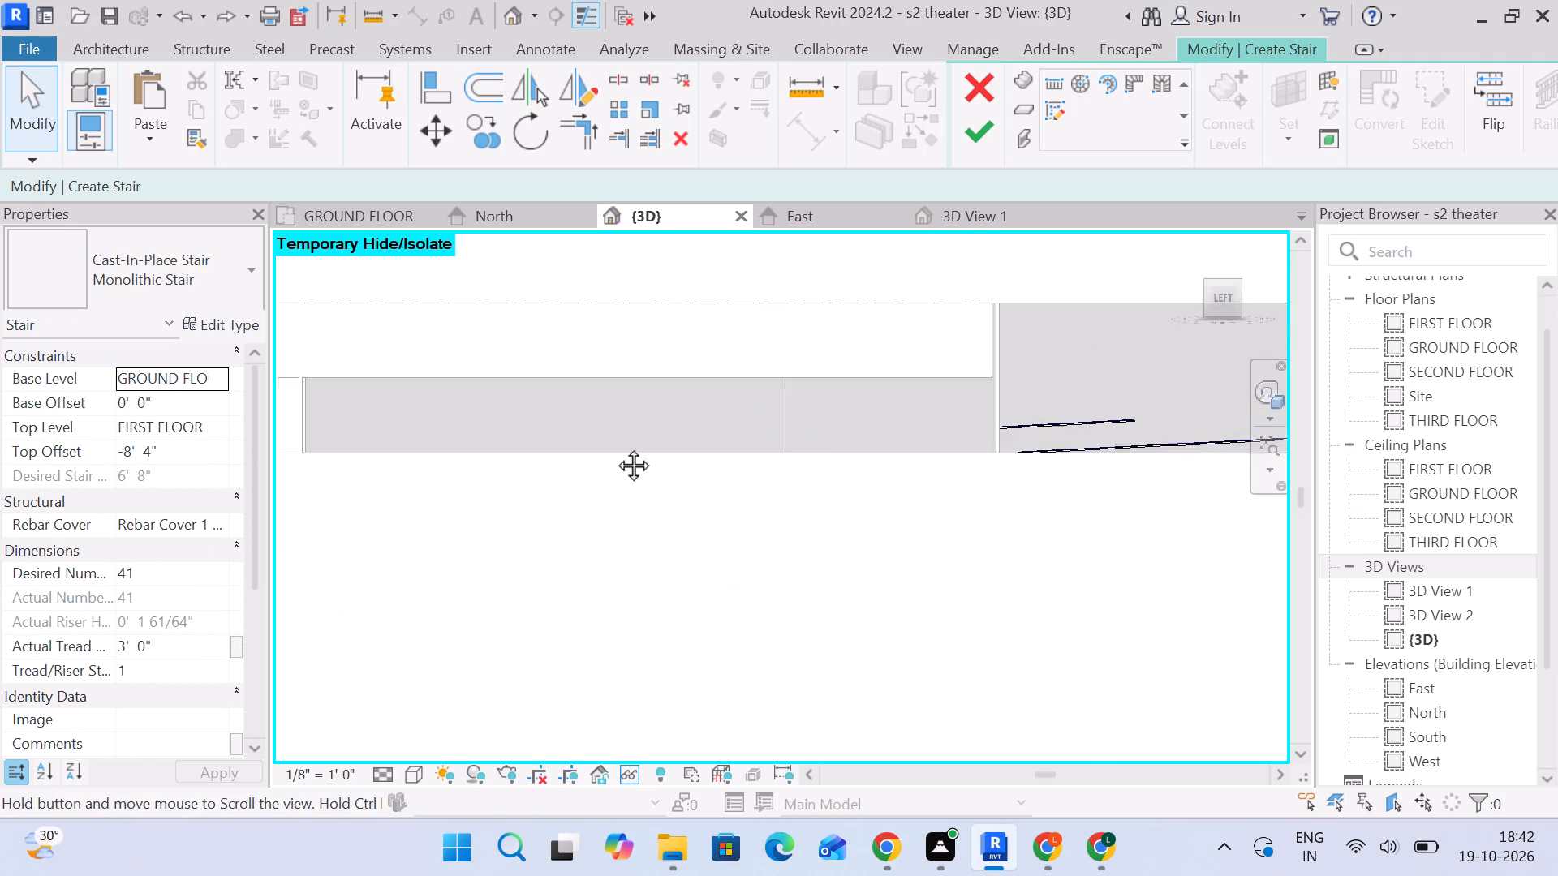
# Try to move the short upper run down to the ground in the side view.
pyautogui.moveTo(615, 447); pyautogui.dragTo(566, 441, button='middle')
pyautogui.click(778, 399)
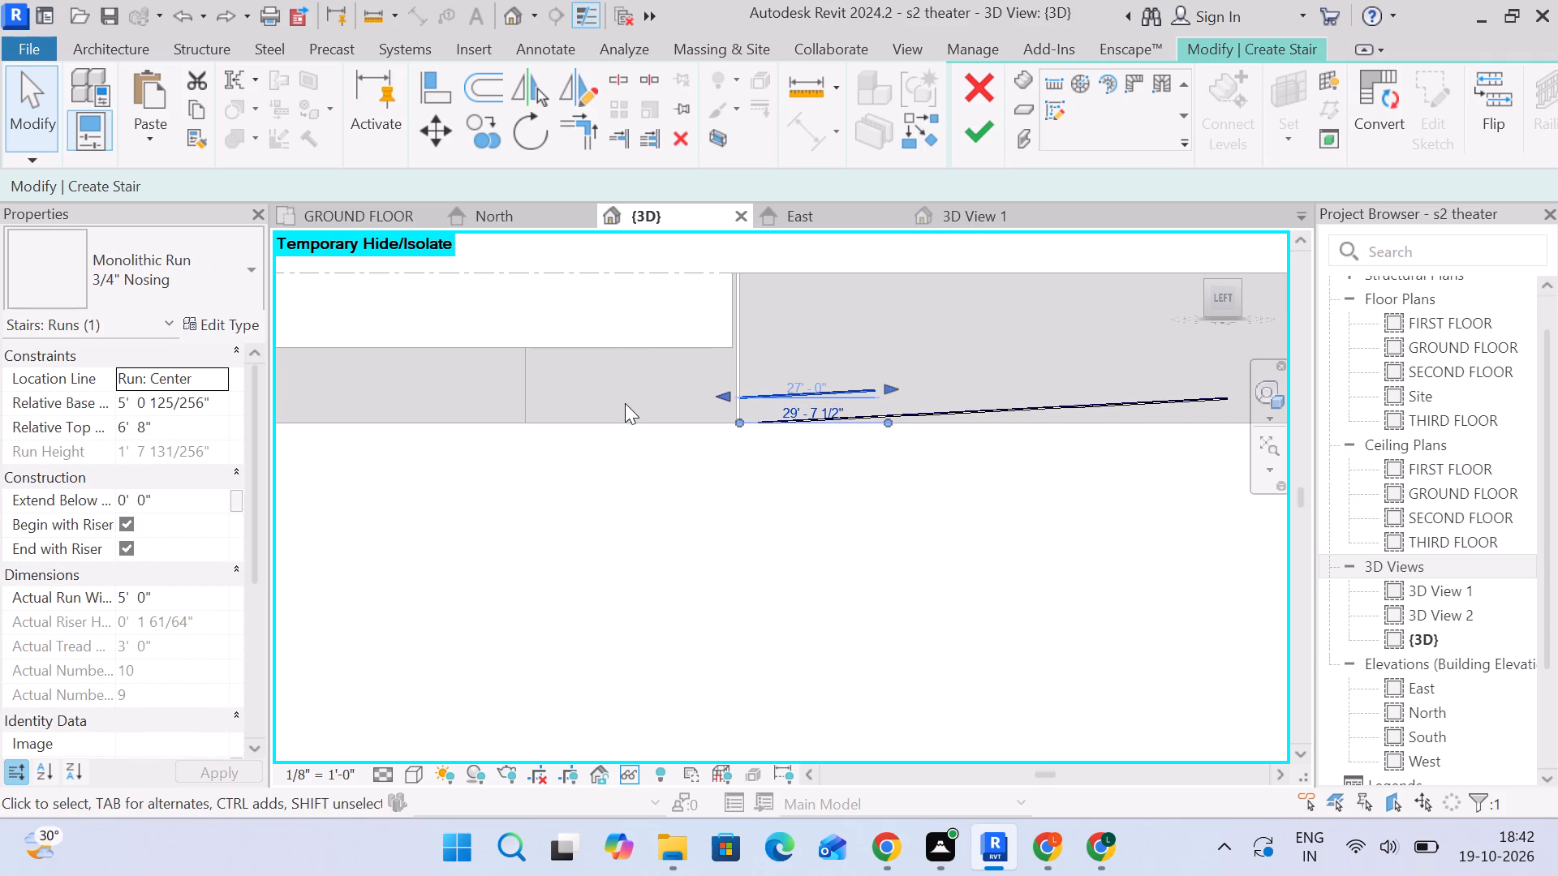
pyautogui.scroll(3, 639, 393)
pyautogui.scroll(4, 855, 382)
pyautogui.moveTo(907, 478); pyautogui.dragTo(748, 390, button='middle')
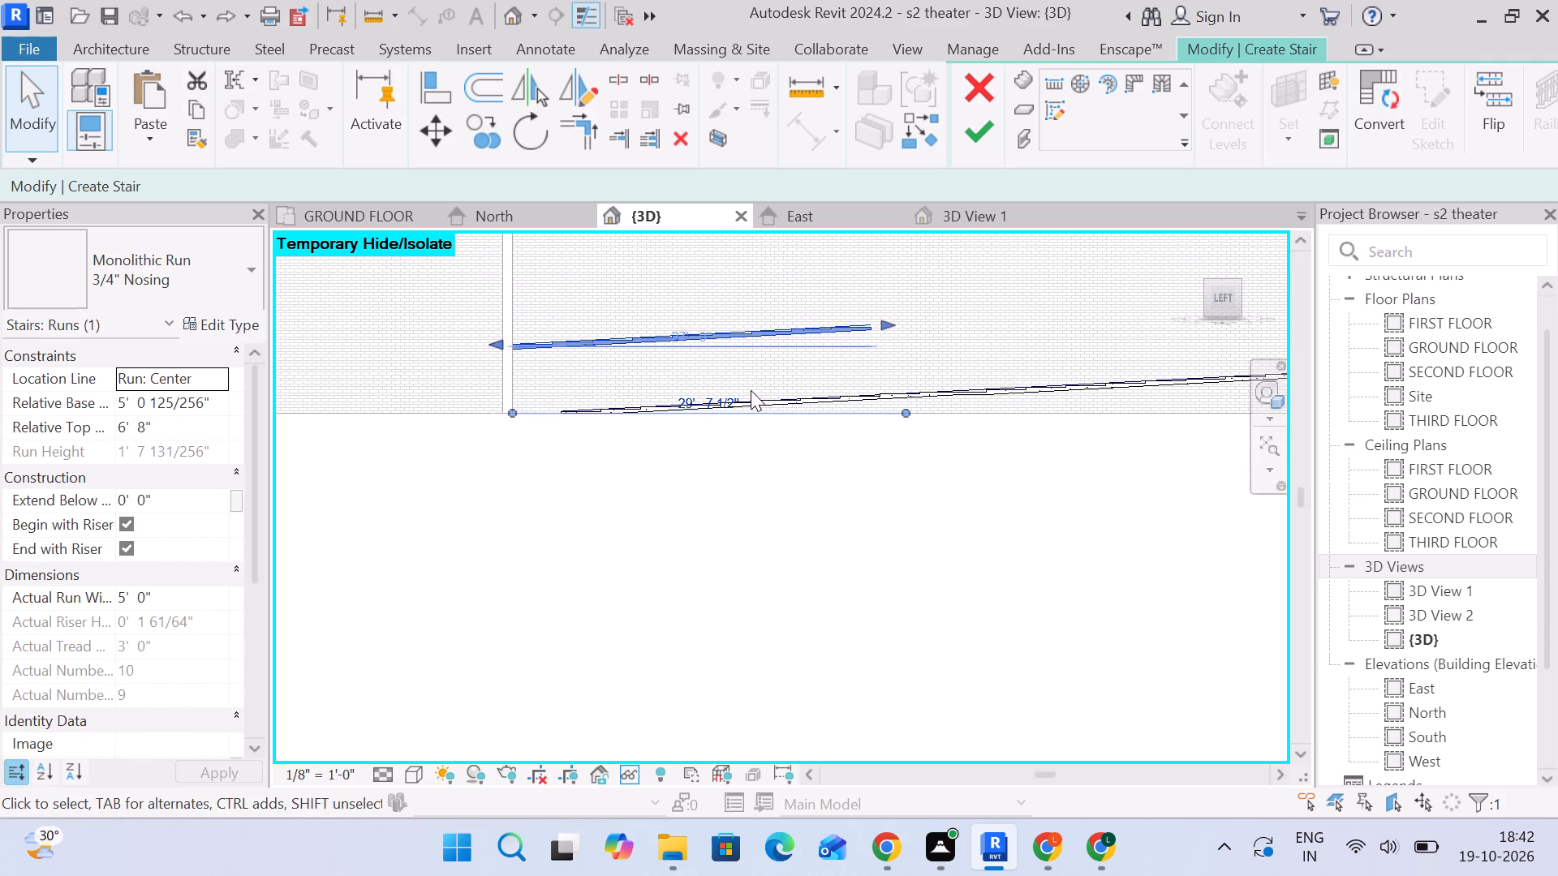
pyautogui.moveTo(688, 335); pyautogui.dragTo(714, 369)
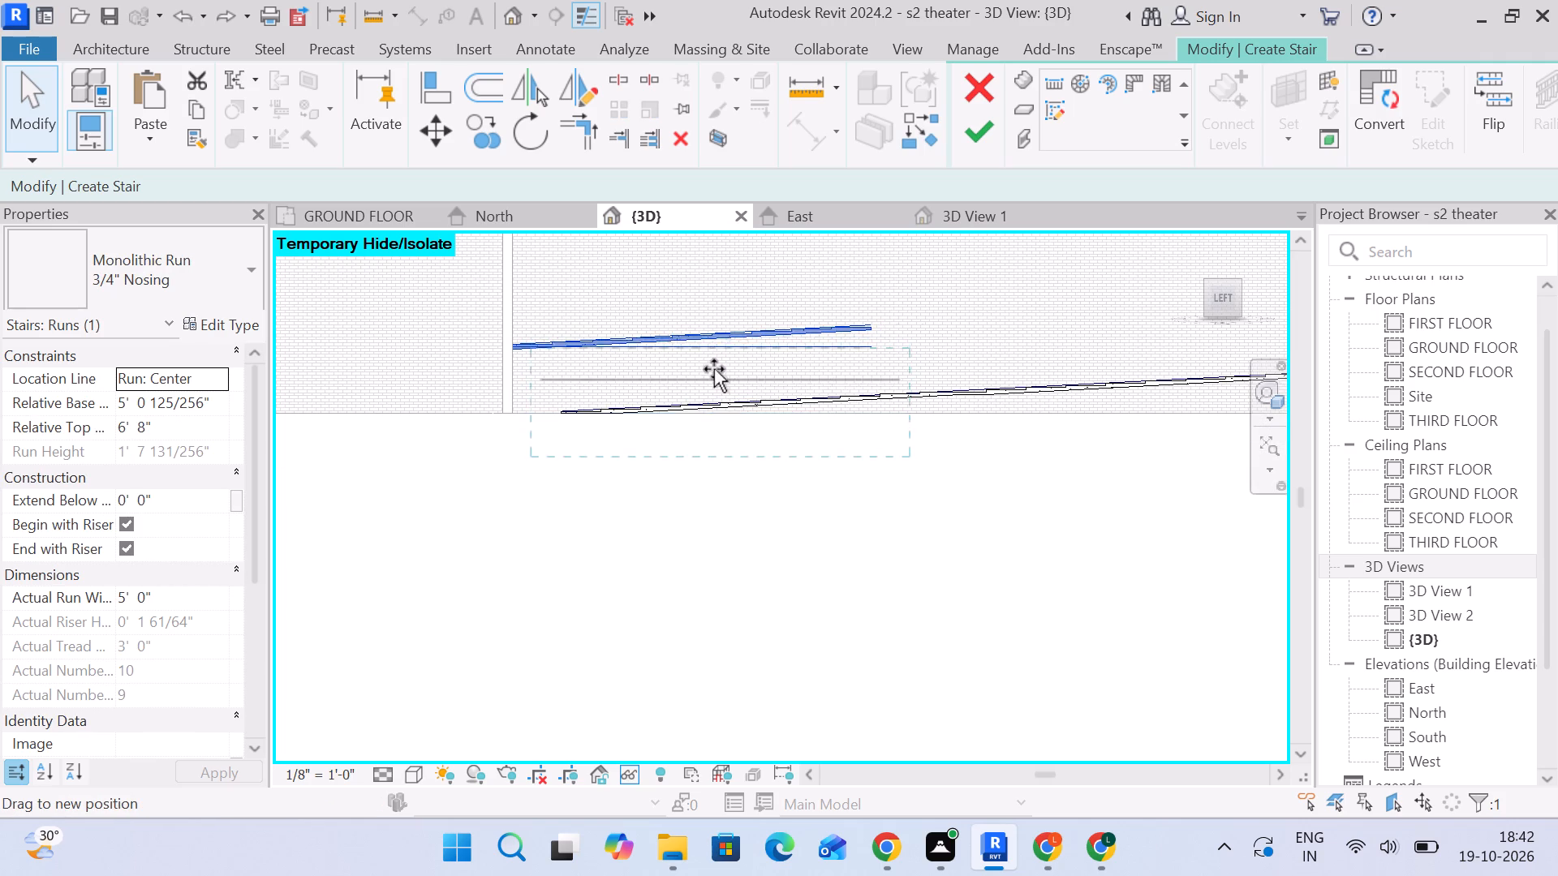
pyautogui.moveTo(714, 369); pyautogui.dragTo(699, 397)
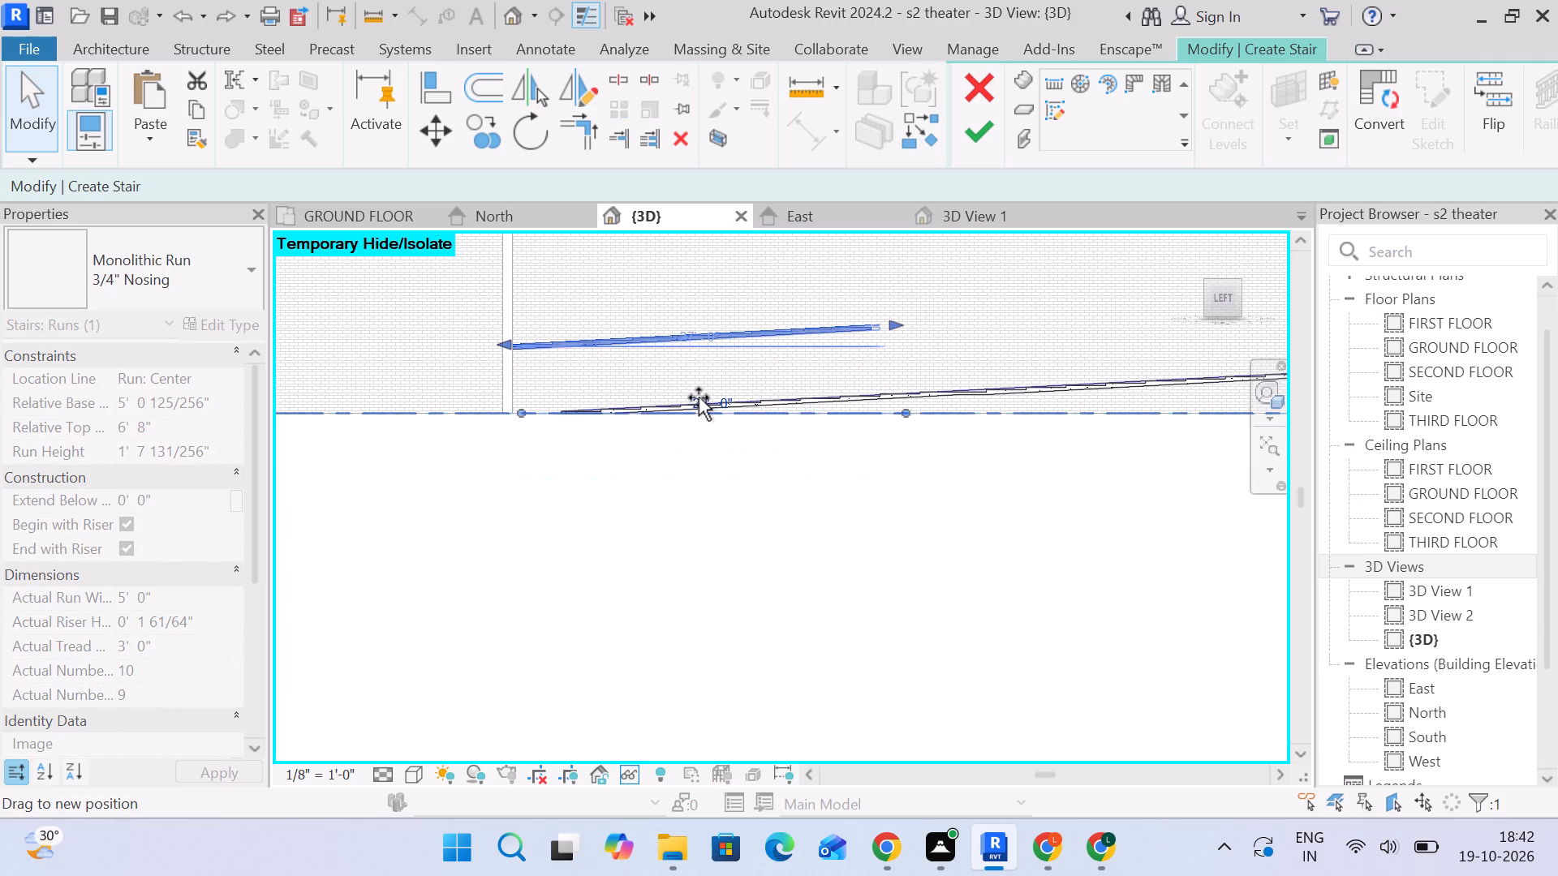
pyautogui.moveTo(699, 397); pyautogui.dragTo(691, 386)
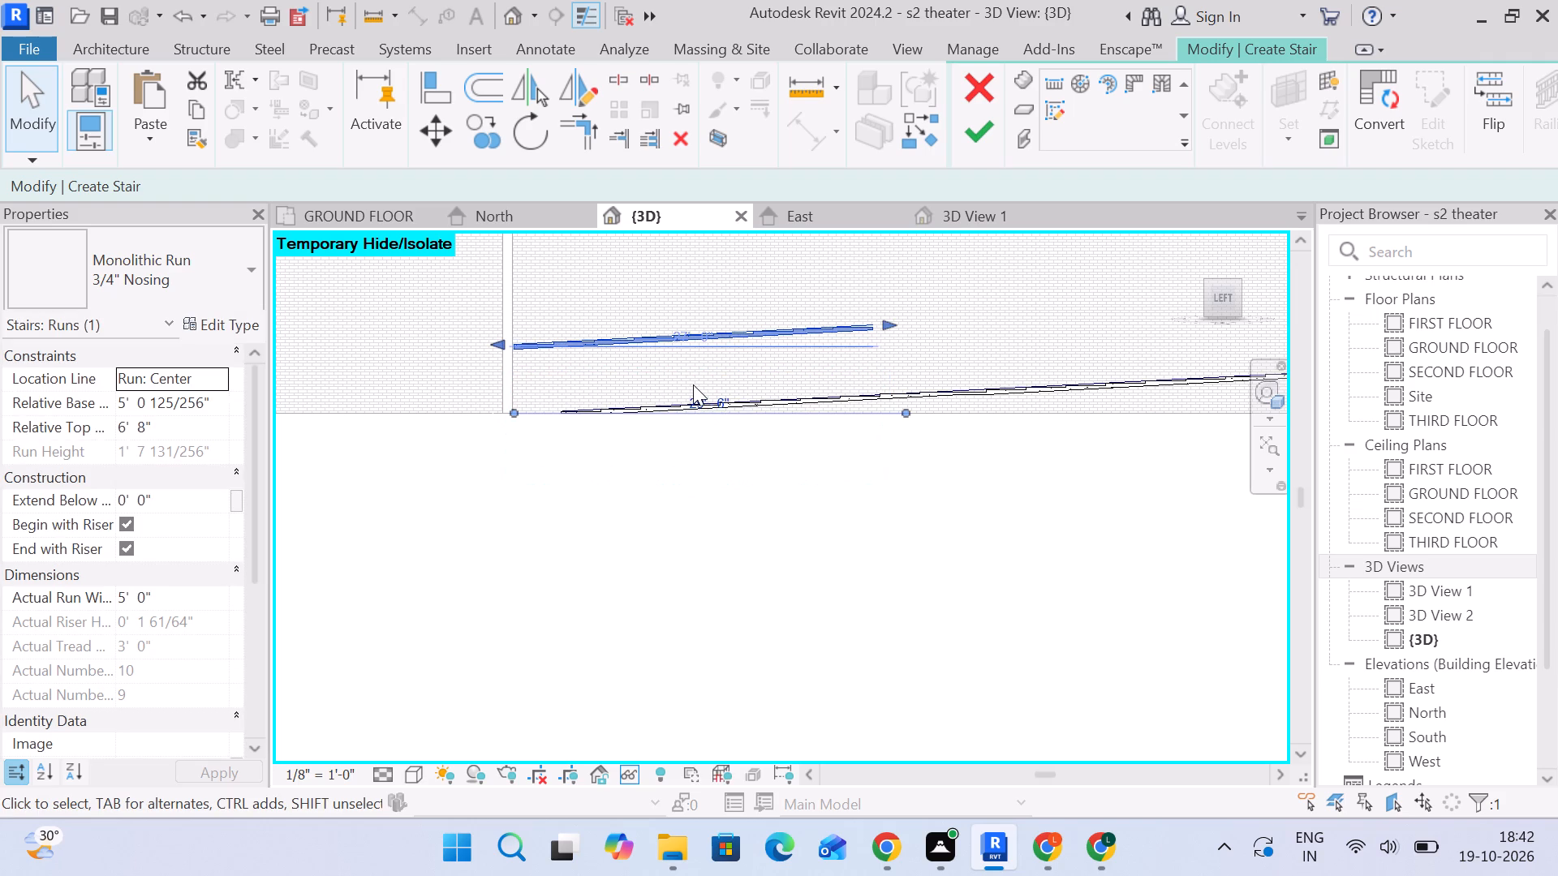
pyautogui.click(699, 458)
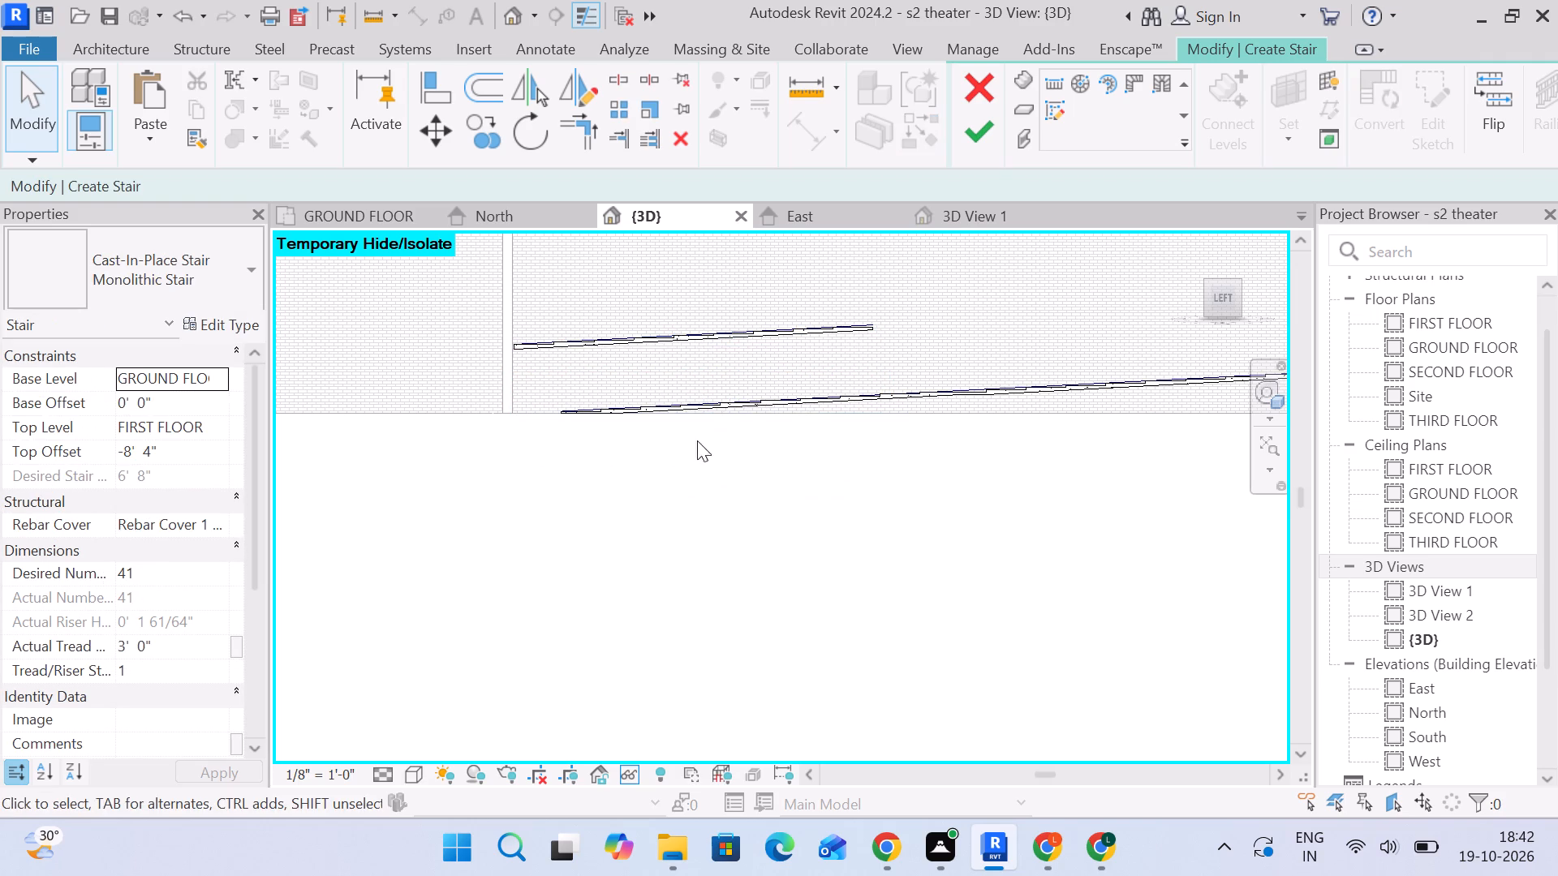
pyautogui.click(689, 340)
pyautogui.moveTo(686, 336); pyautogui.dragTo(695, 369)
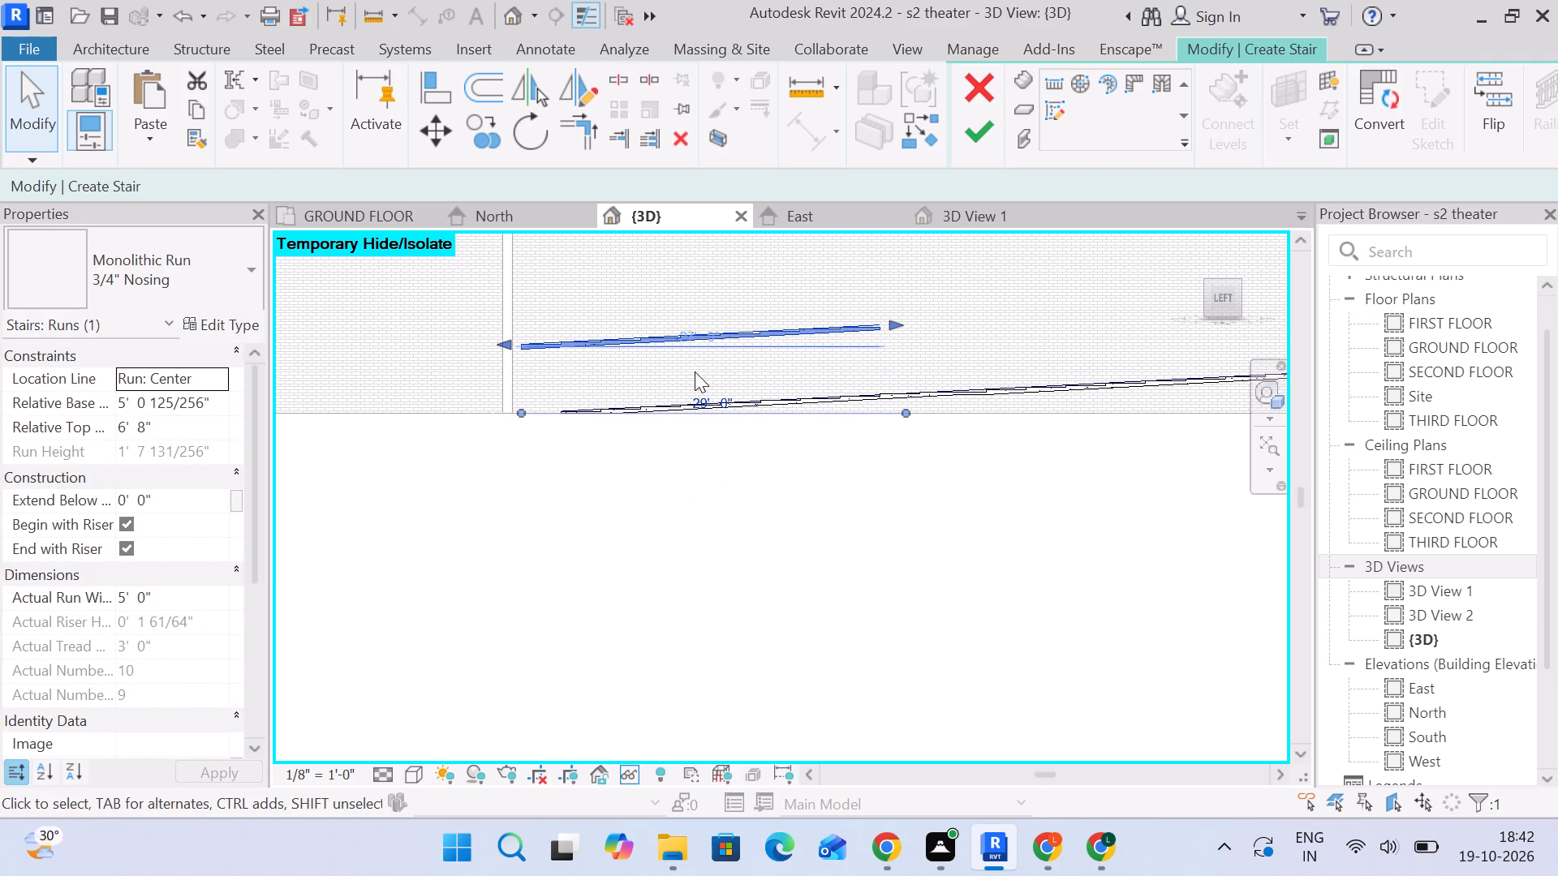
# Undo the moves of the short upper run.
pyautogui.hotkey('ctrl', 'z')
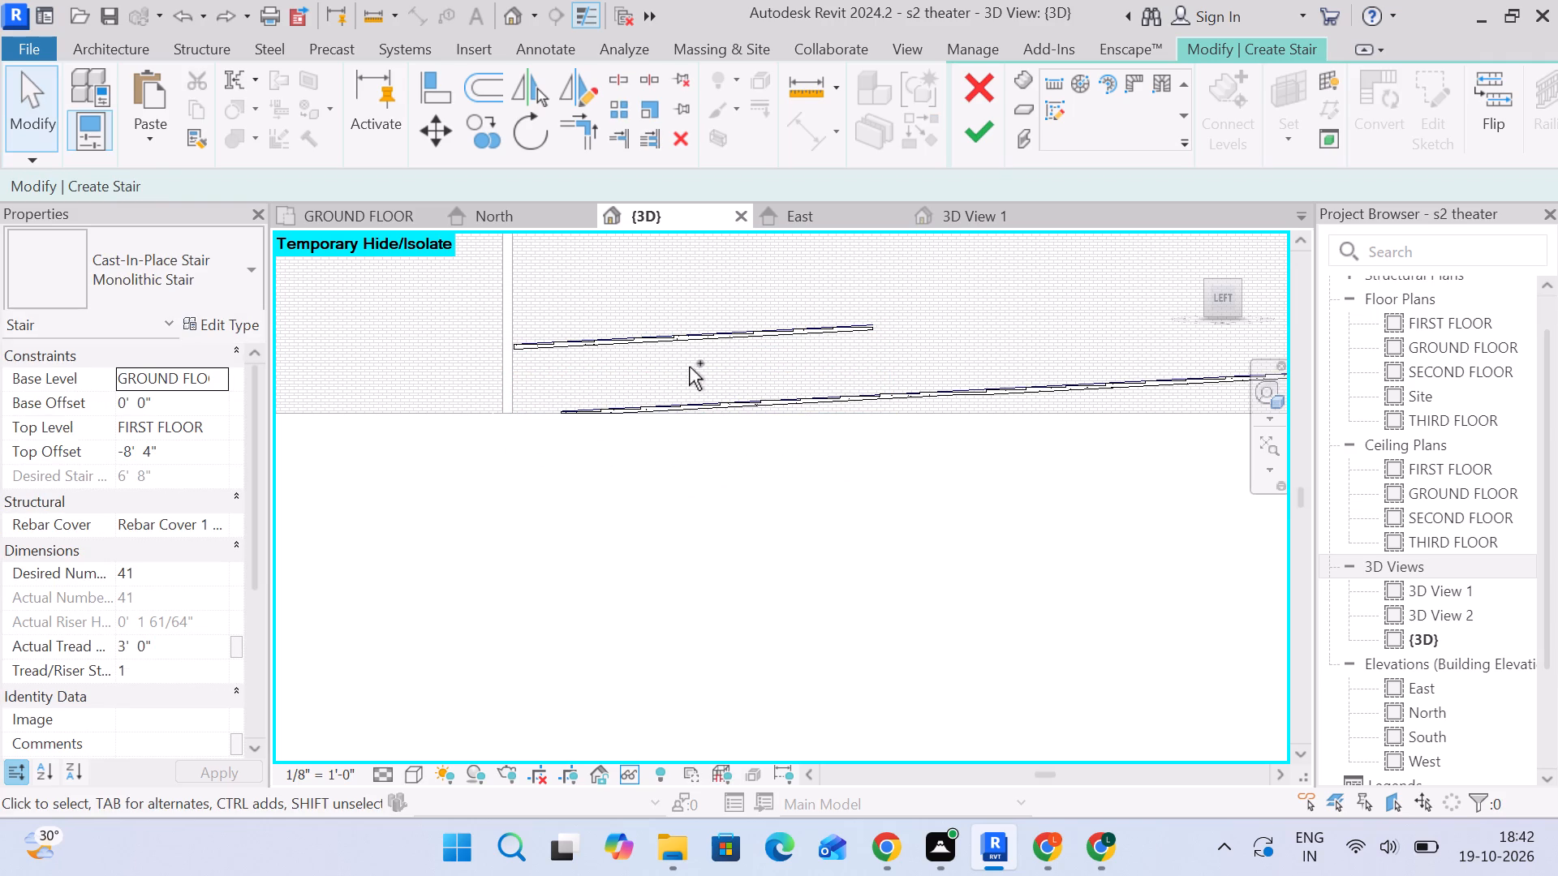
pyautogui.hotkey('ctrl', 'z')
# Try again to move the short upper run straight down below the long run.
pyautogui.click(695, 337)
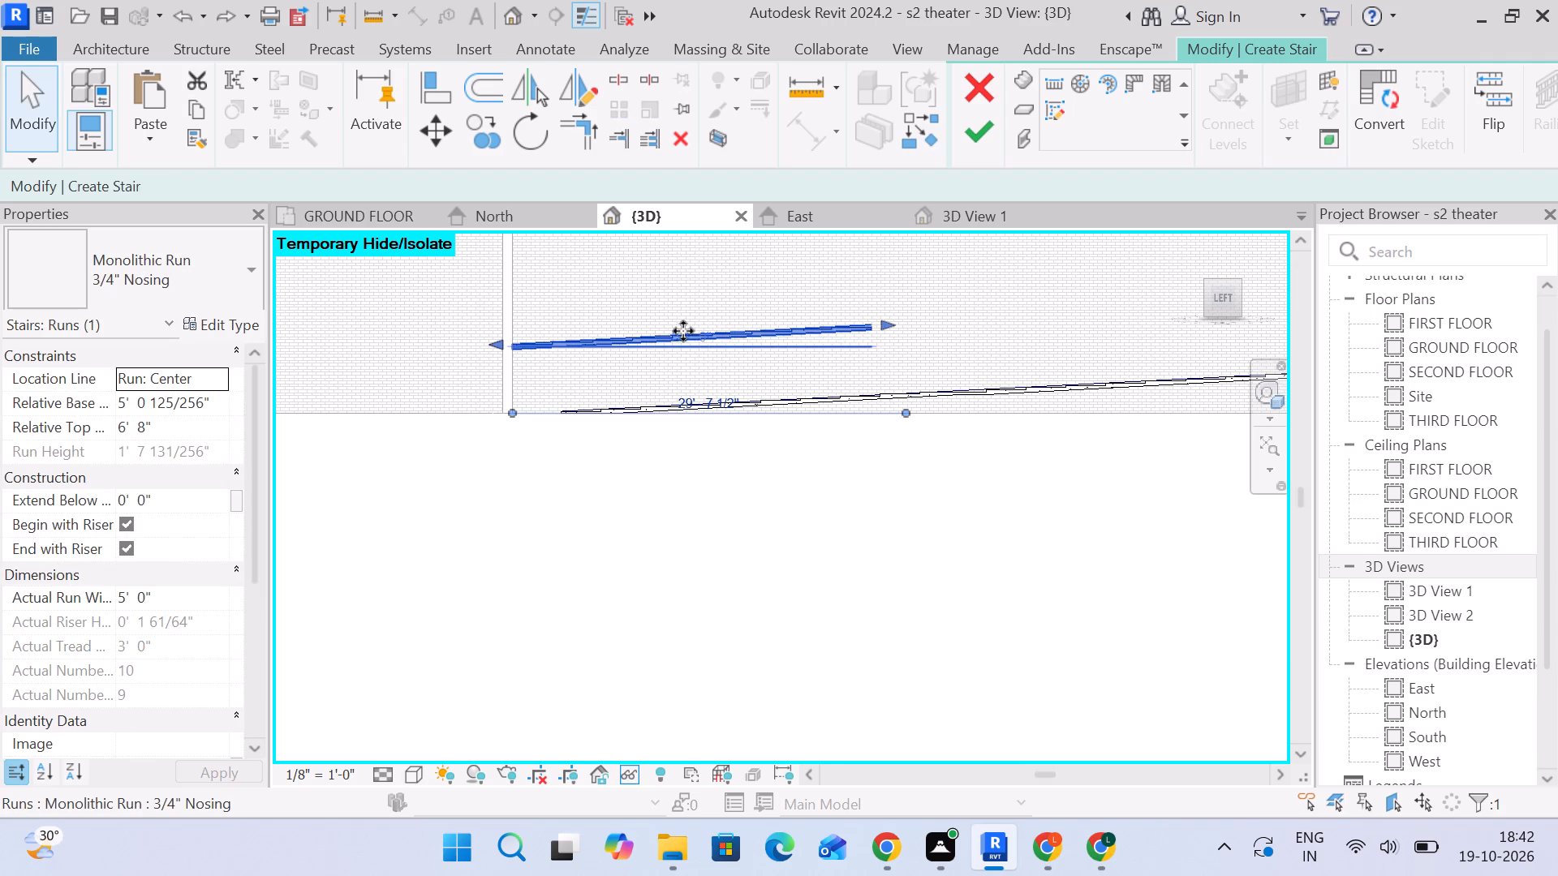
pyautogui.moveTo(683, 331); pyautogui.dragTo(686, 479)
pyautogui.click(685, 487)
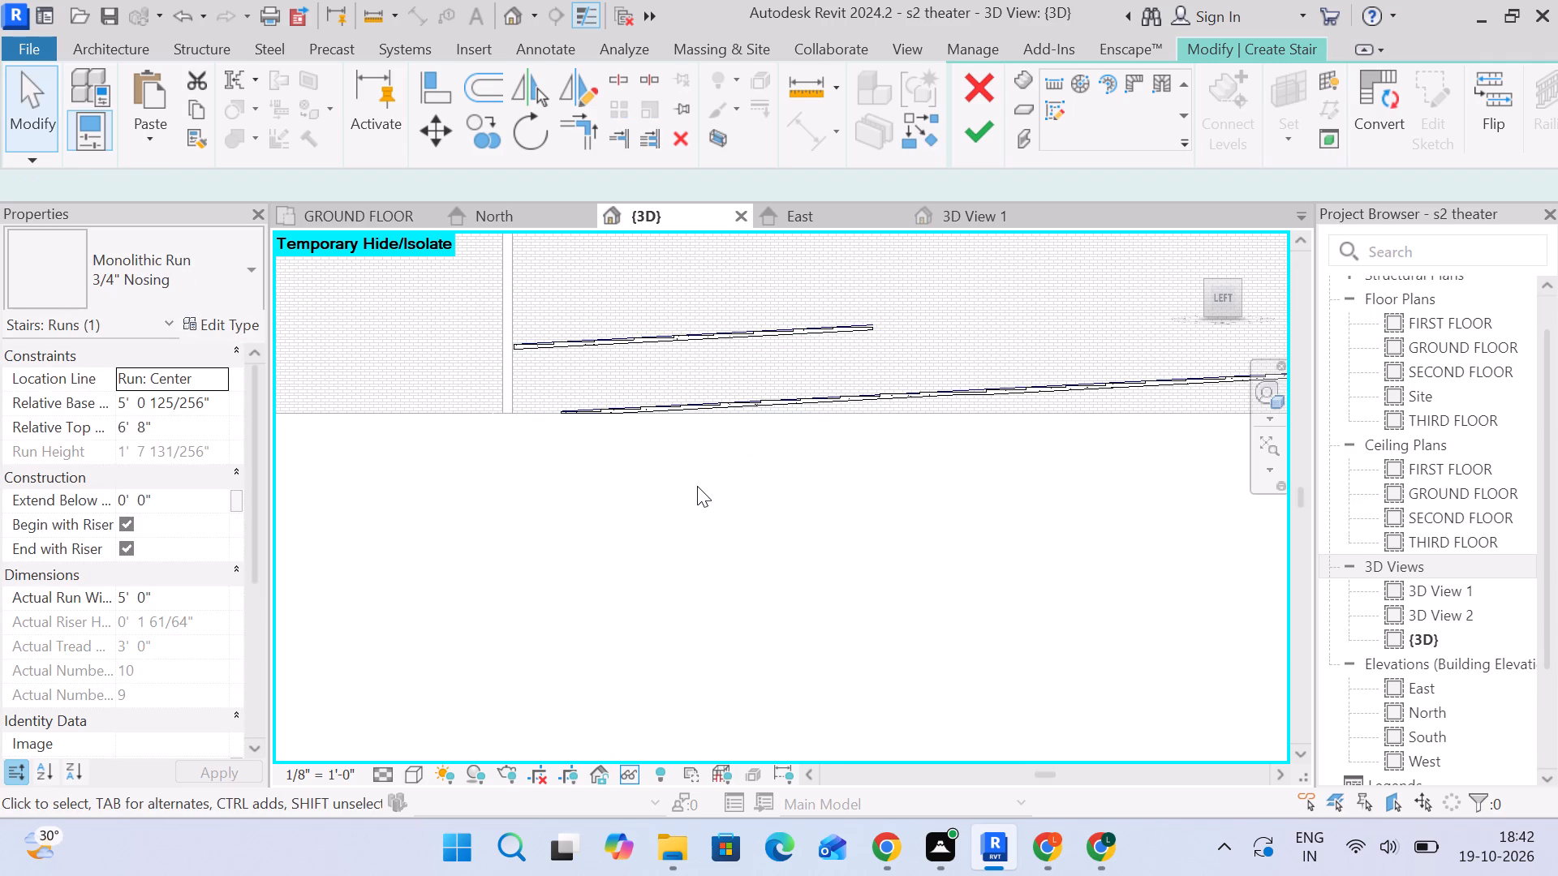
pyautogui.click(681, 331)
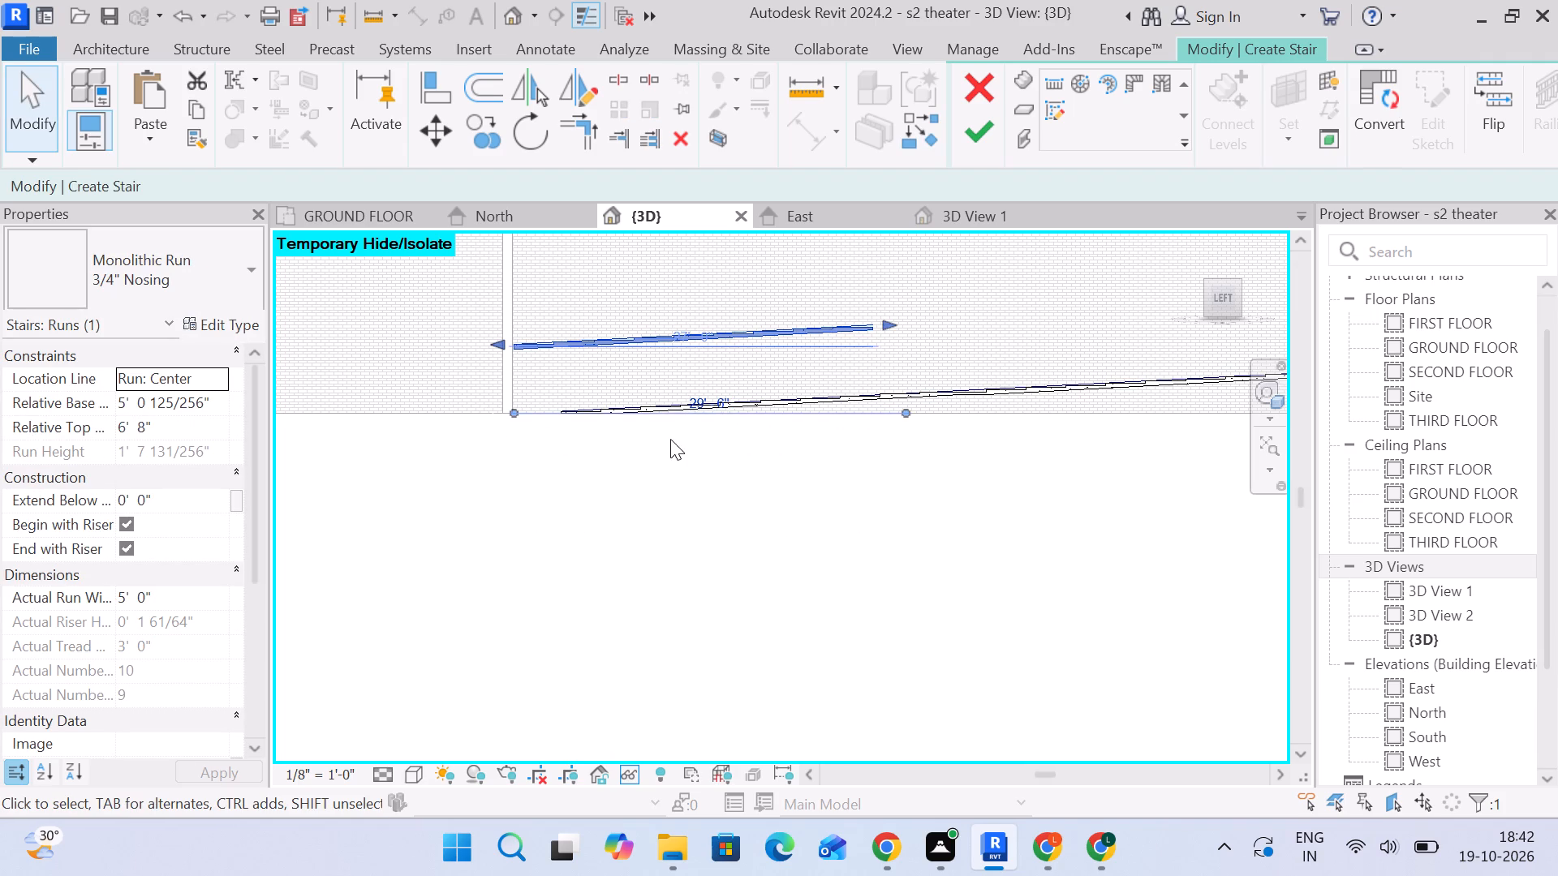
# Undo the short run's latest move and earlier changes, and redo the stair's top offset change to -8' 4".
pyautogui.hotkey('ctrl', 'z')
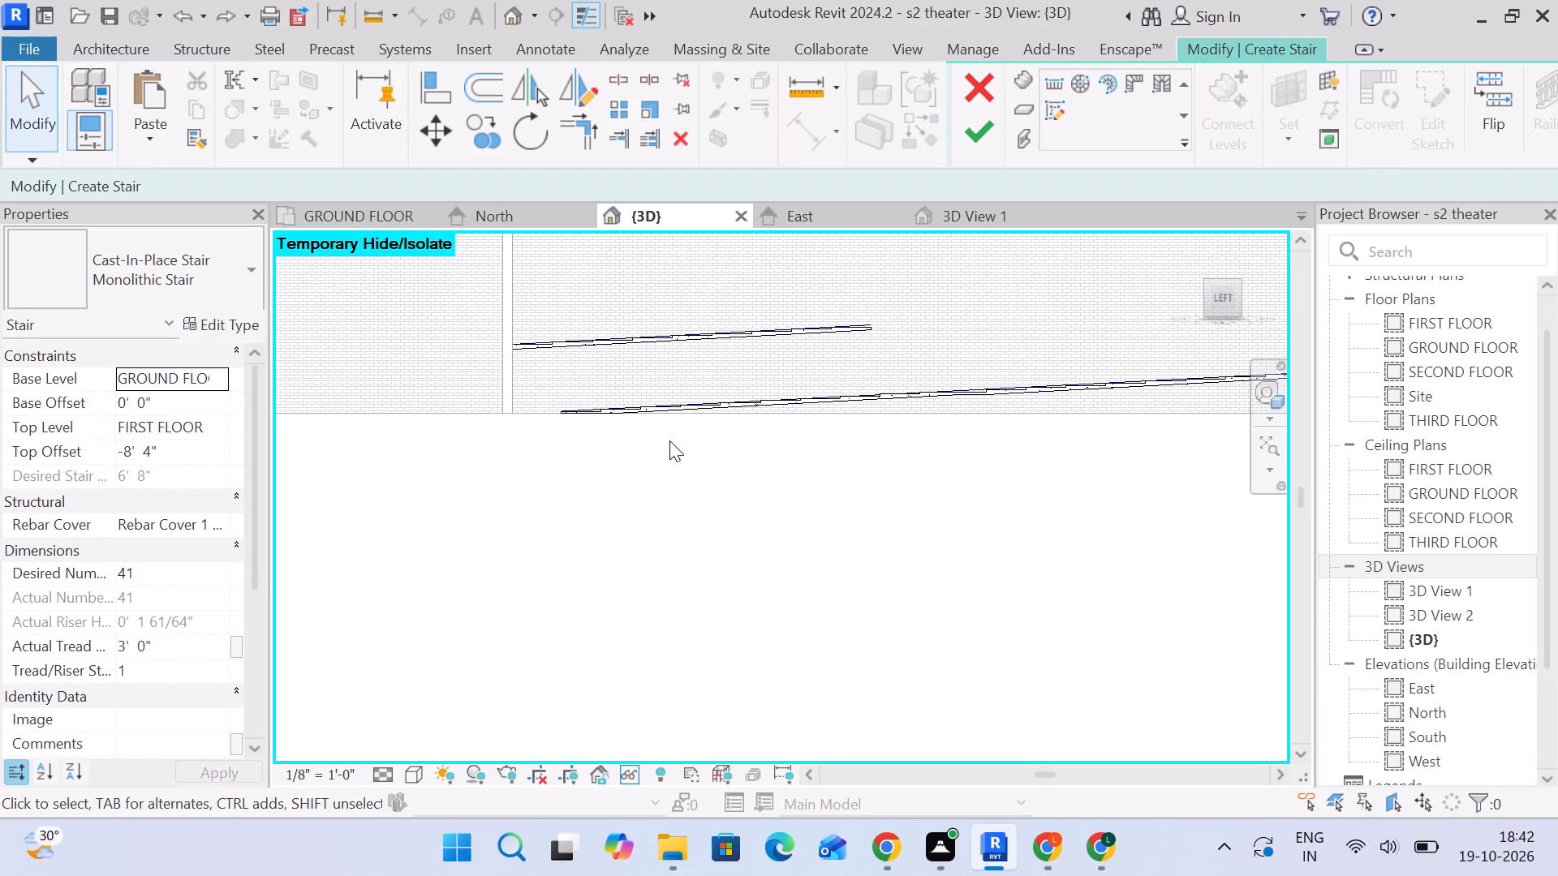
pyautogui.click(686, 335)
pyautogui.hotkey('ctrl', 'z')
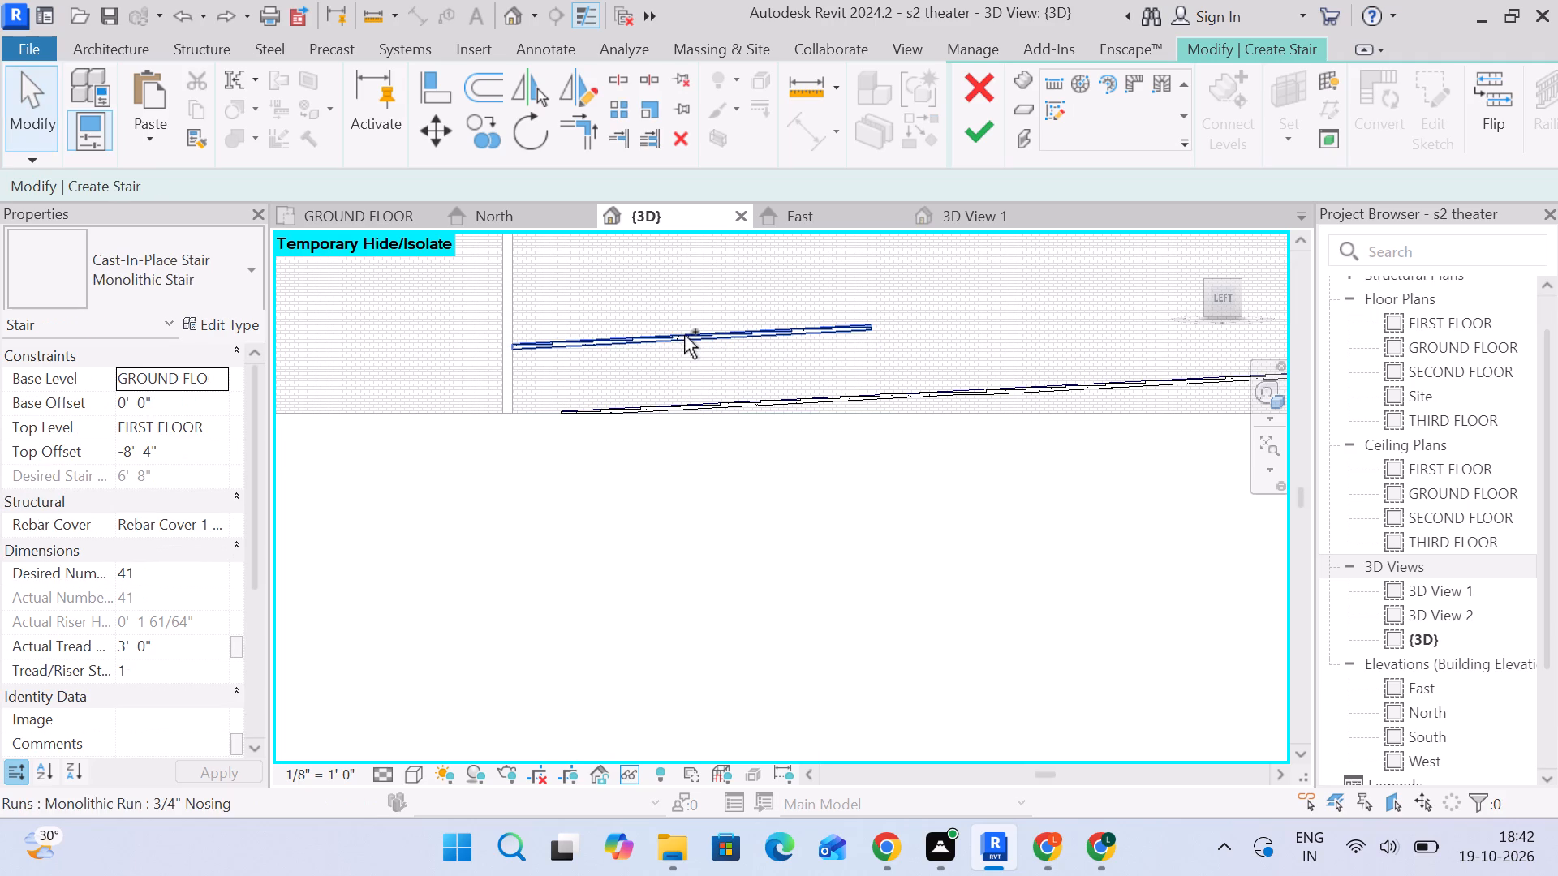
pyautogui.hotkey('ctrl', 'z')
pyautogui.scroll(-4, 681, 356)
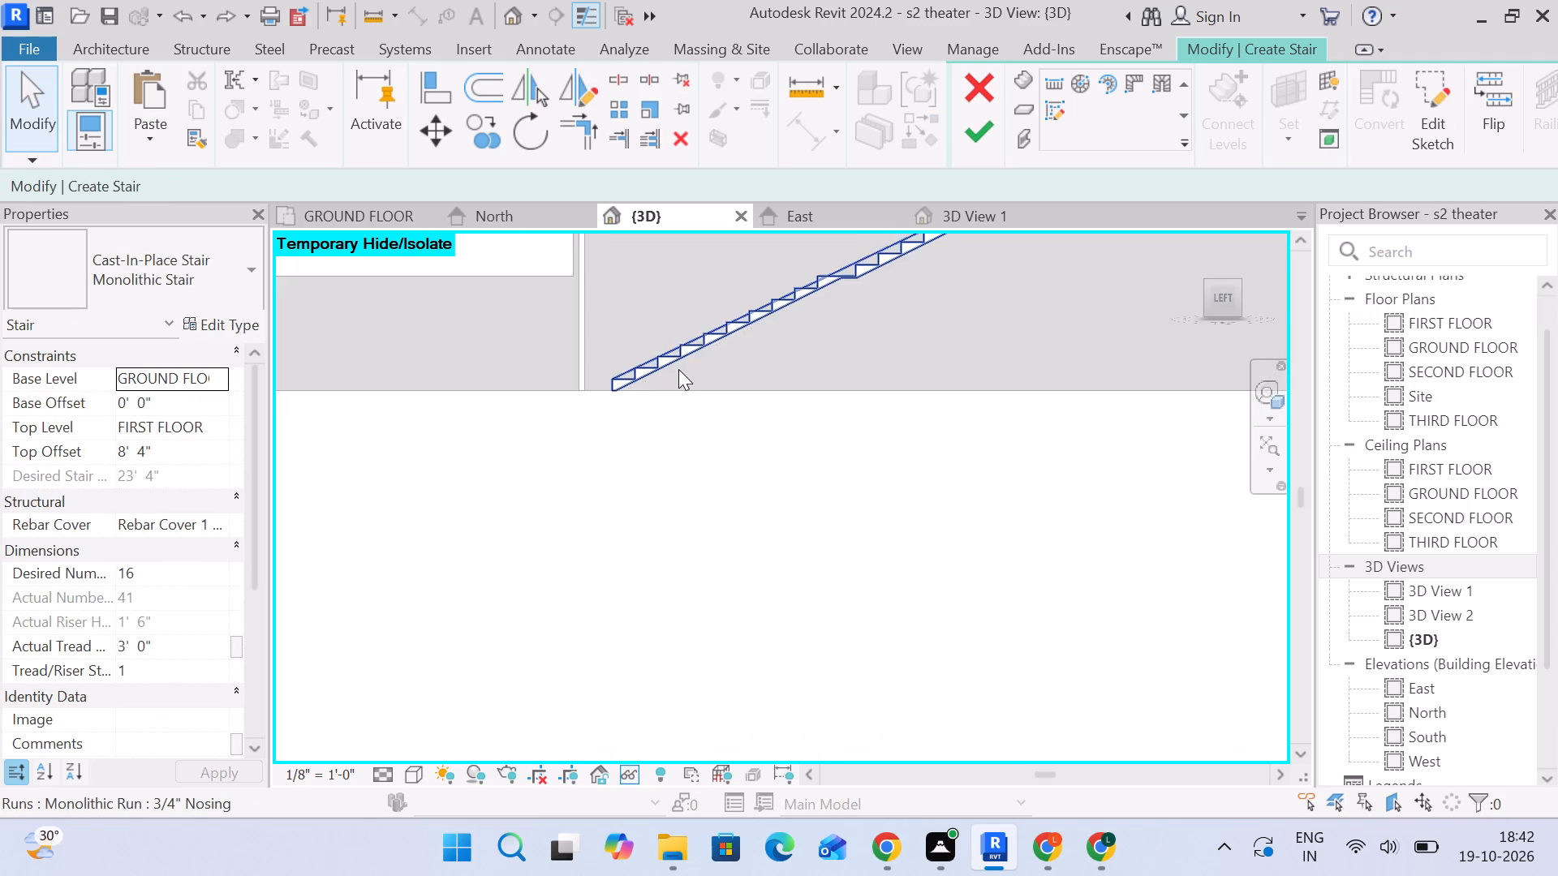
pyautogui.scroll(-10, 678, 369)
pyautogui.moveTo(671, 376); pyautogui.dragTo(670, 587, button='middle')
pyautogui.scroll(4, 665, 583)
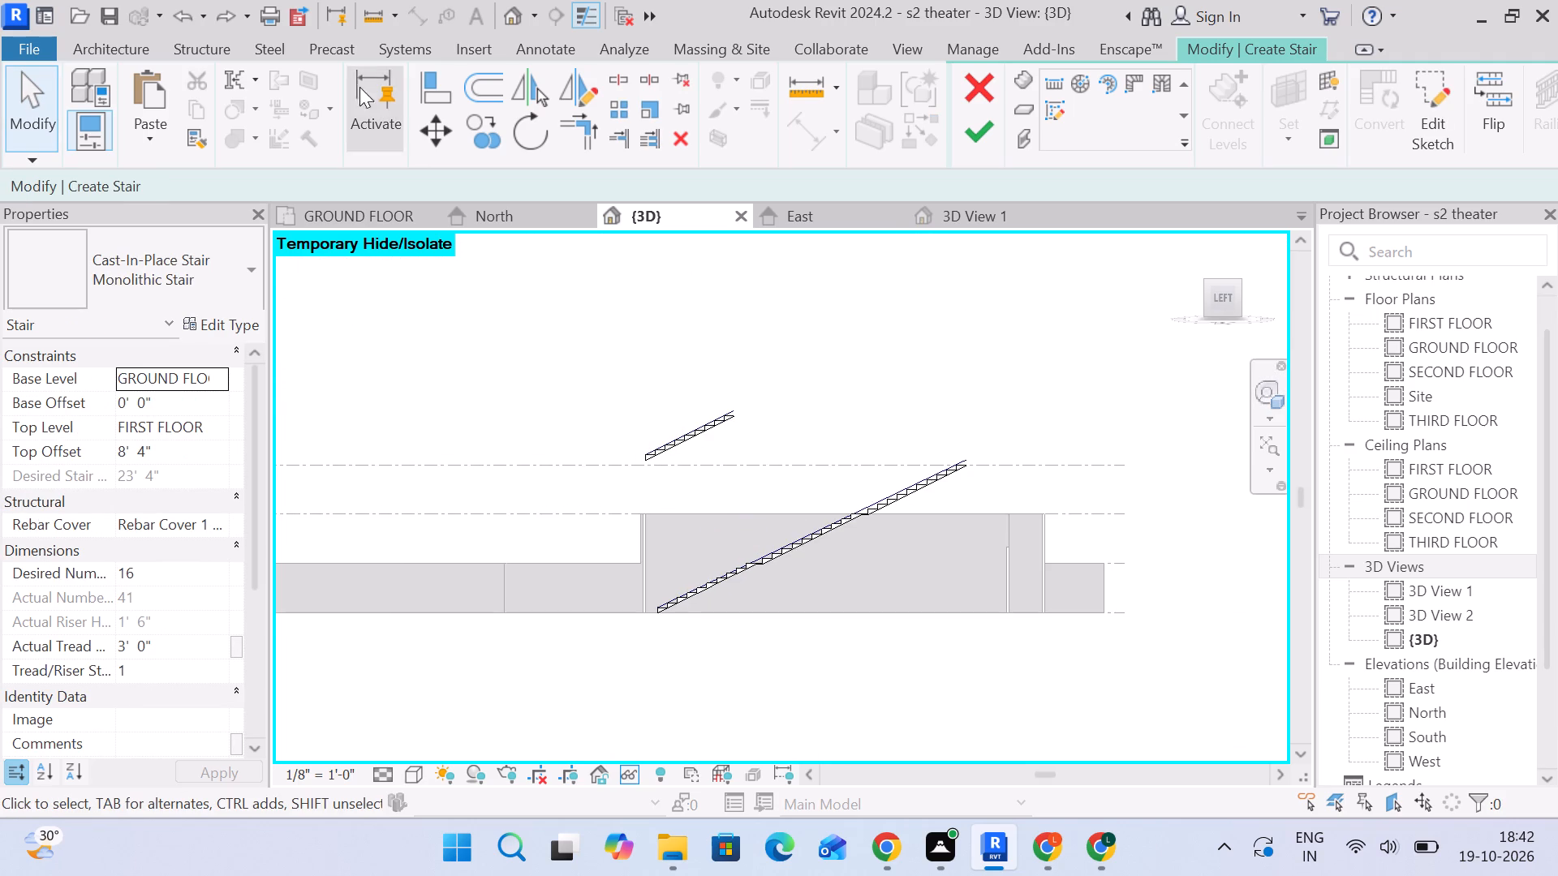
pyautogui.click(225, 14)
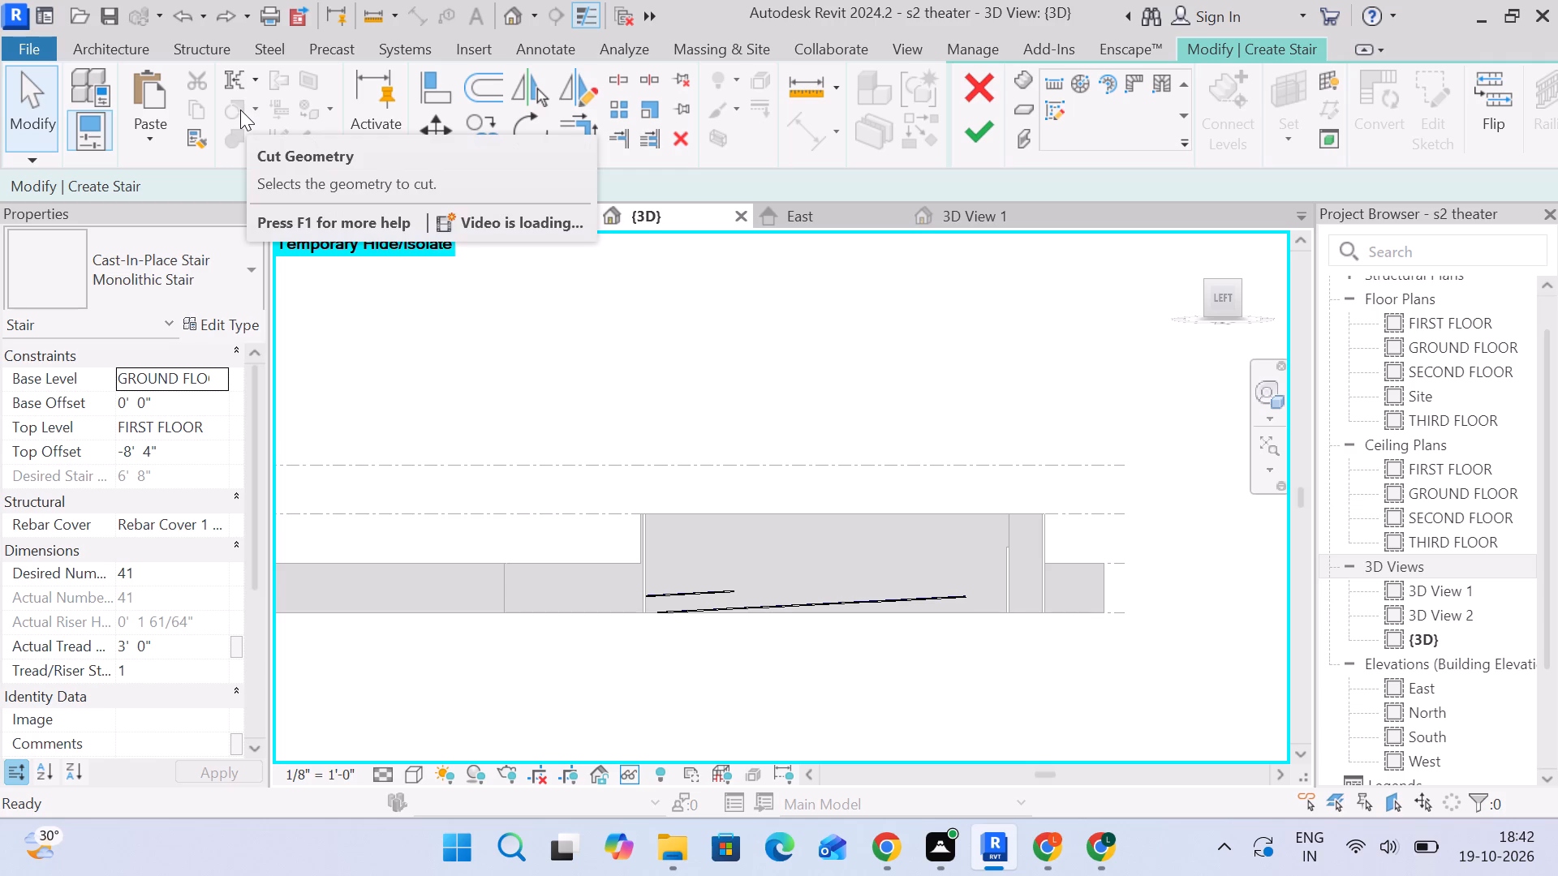
# Delete the short upper run from the monolithic stair, keeping the long run.
pyautogui.scroll(5, 688, 598)
pyautogui.click(693, 595)
pyautogui.press('Delete')
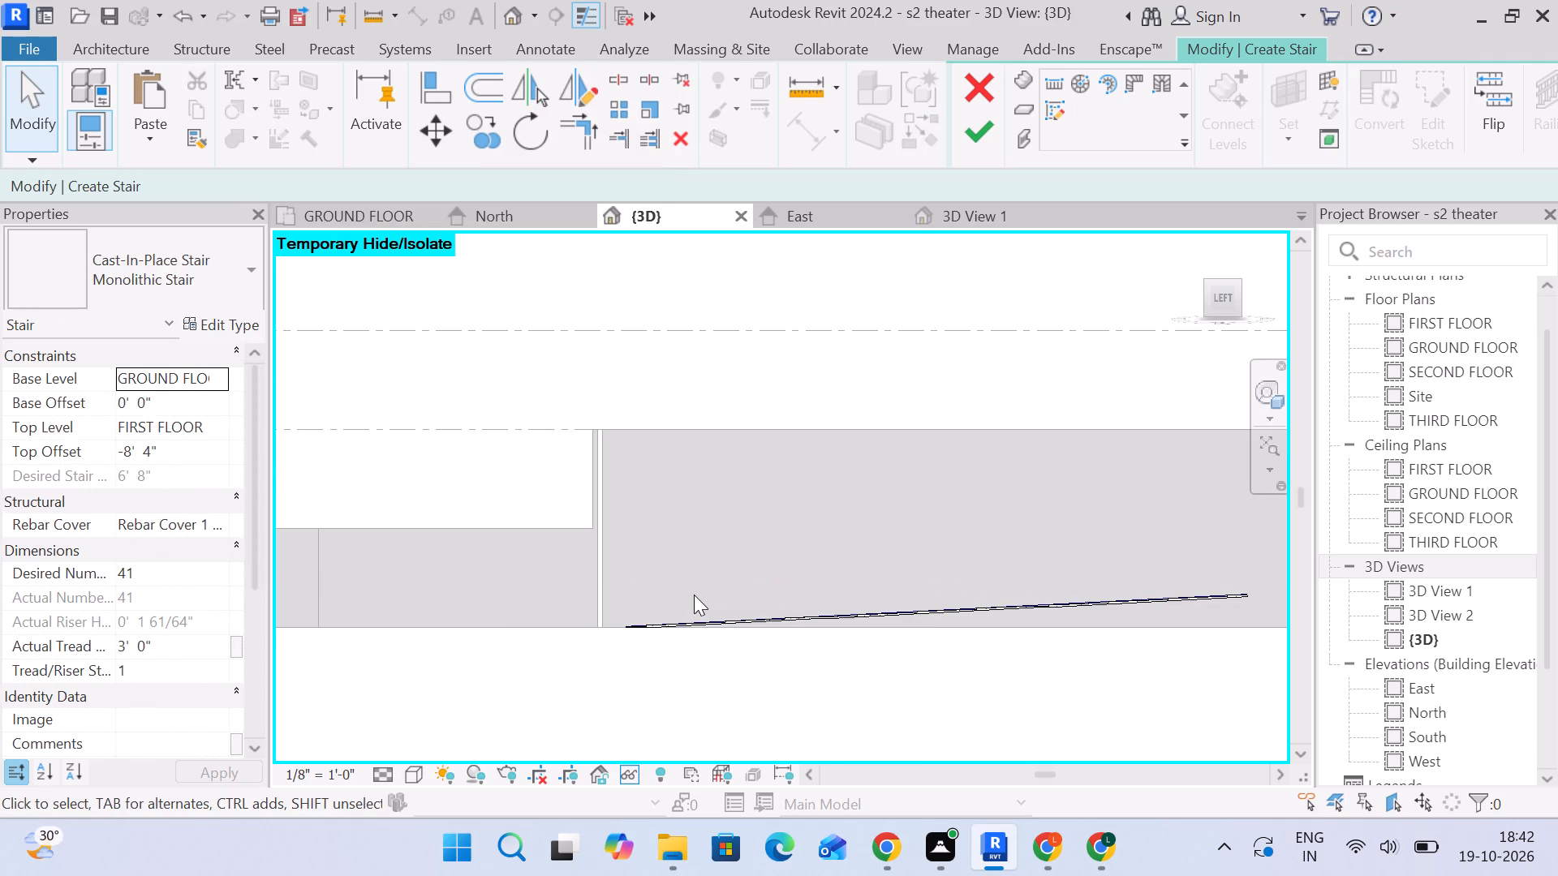
# Set the monolithic stair's top offset from FIRST FLOOR to 0' 0".
pyautogui.click(757, 620)
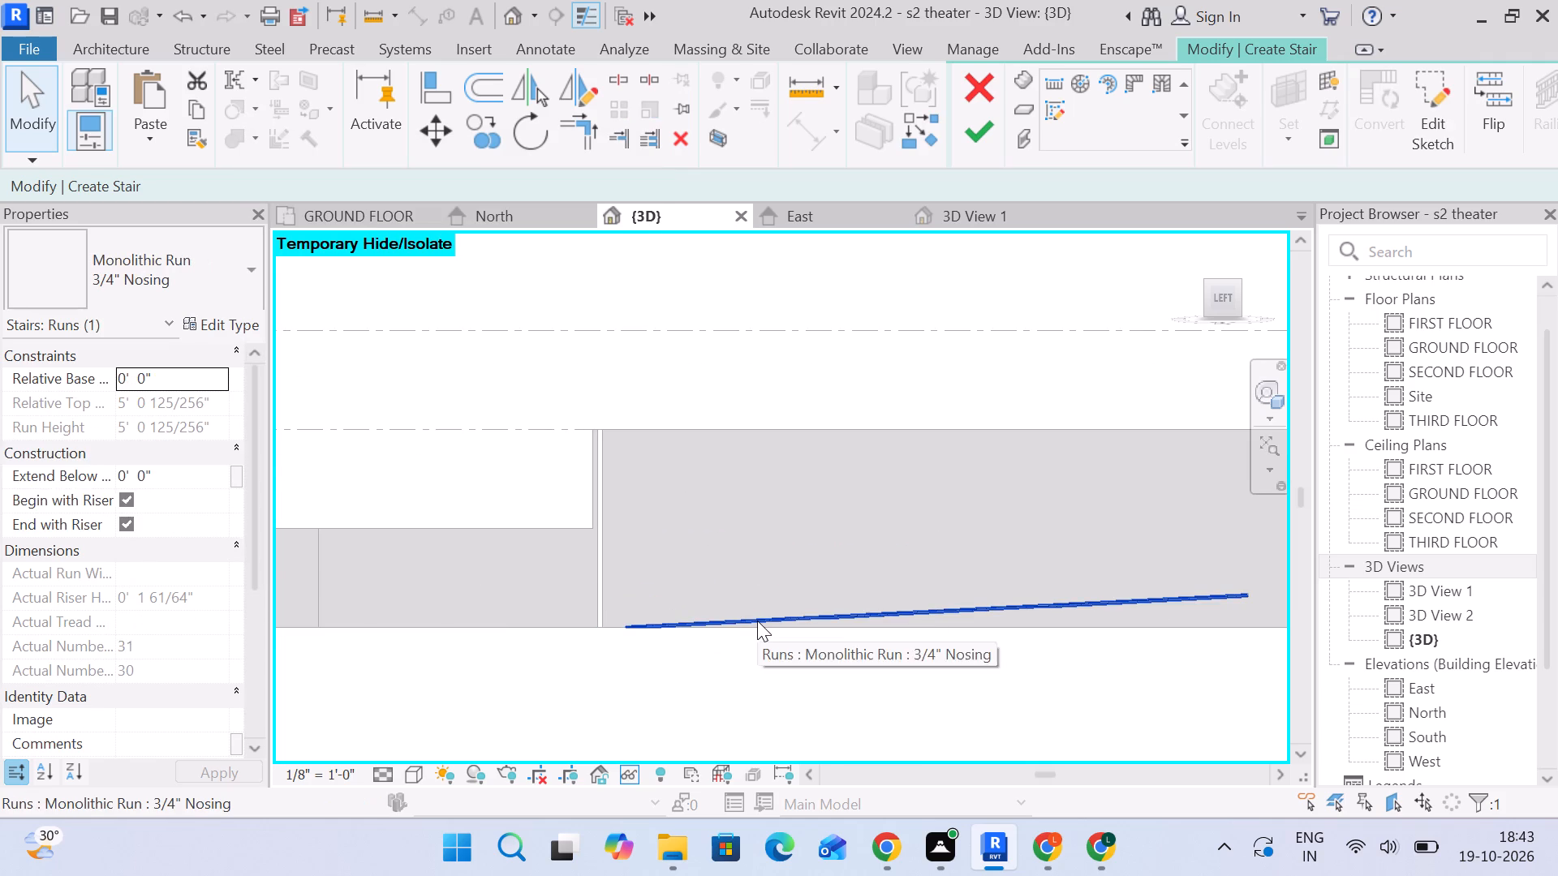
pyautogui.scroll(-3, 721, 583)
pyautogui.moveTo(761, 590); pyautogui.dragTo(581, 500, button='middle')
pyautogui.scroll(3, 864, 498)
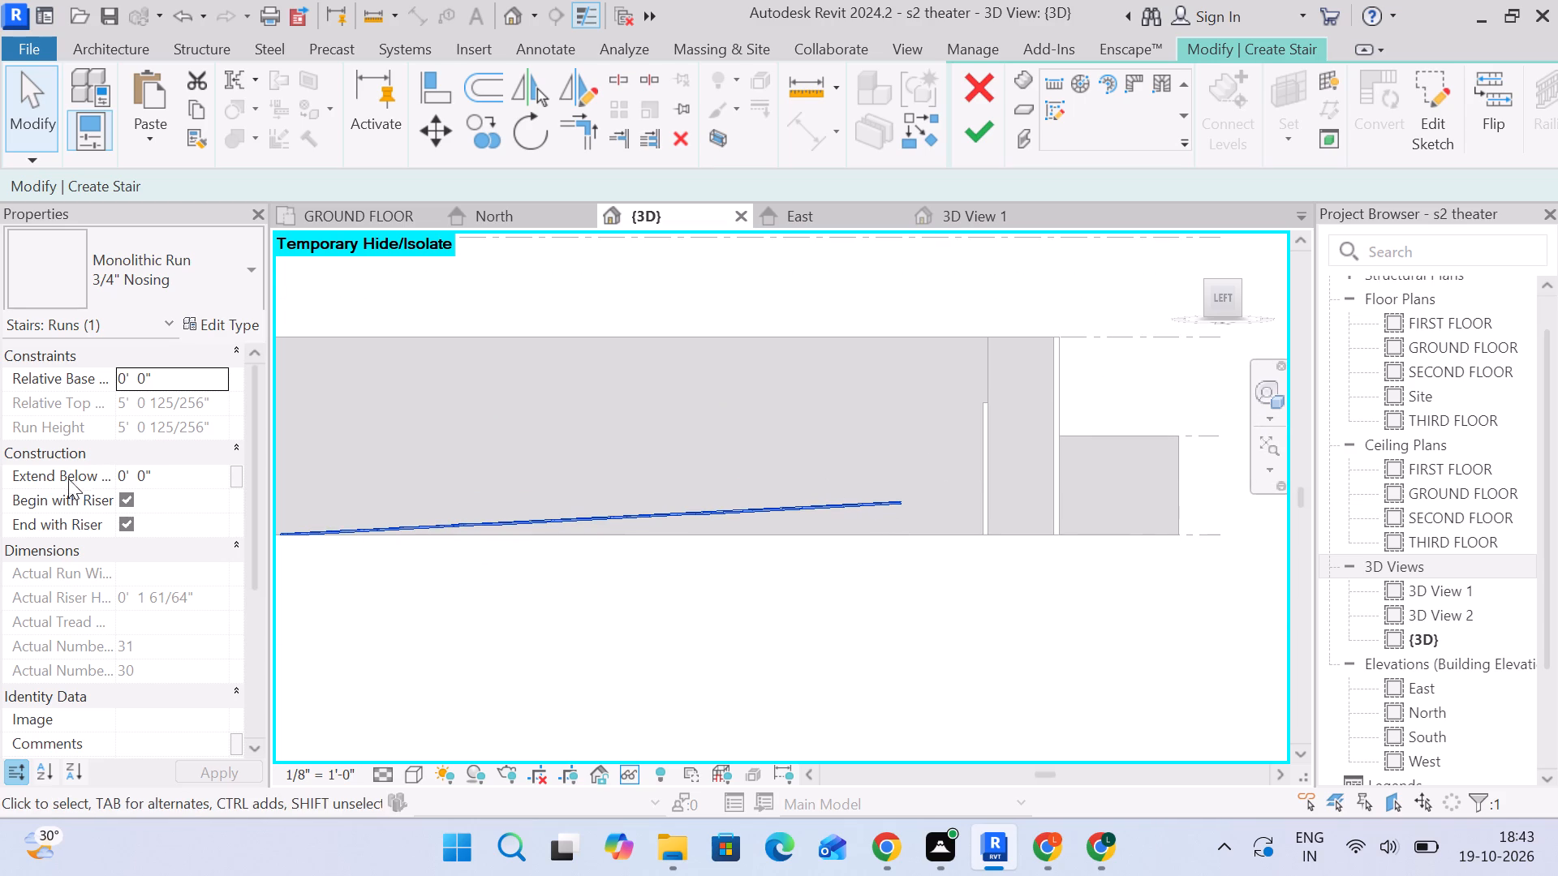
pyautogui.scroll(3, 135, 453)
pyautogui.click(424, 295)
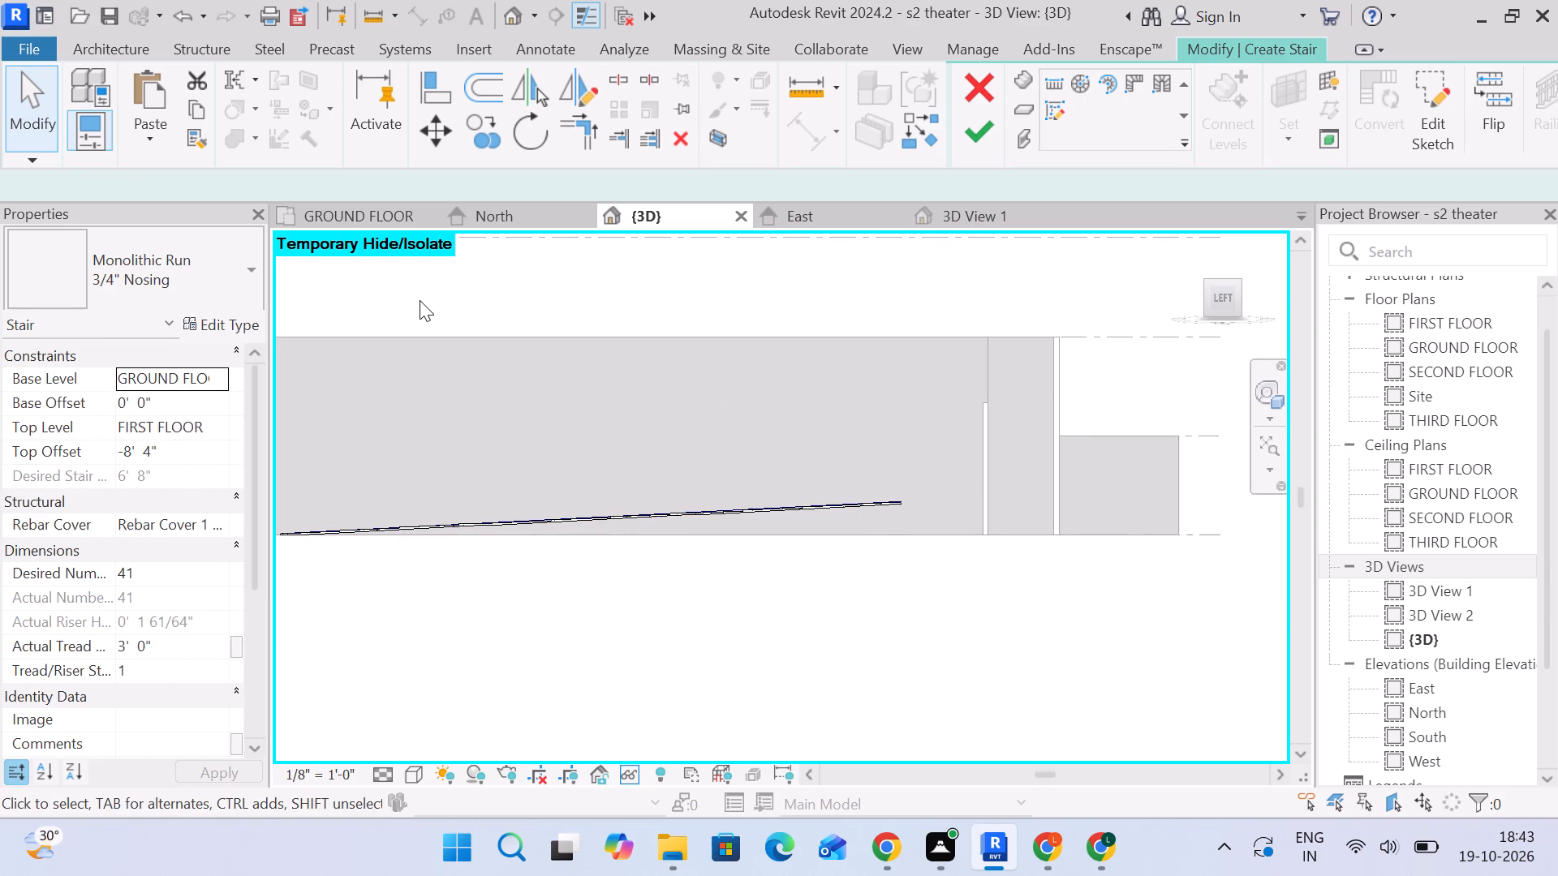
pyautogui.click(192, 447)
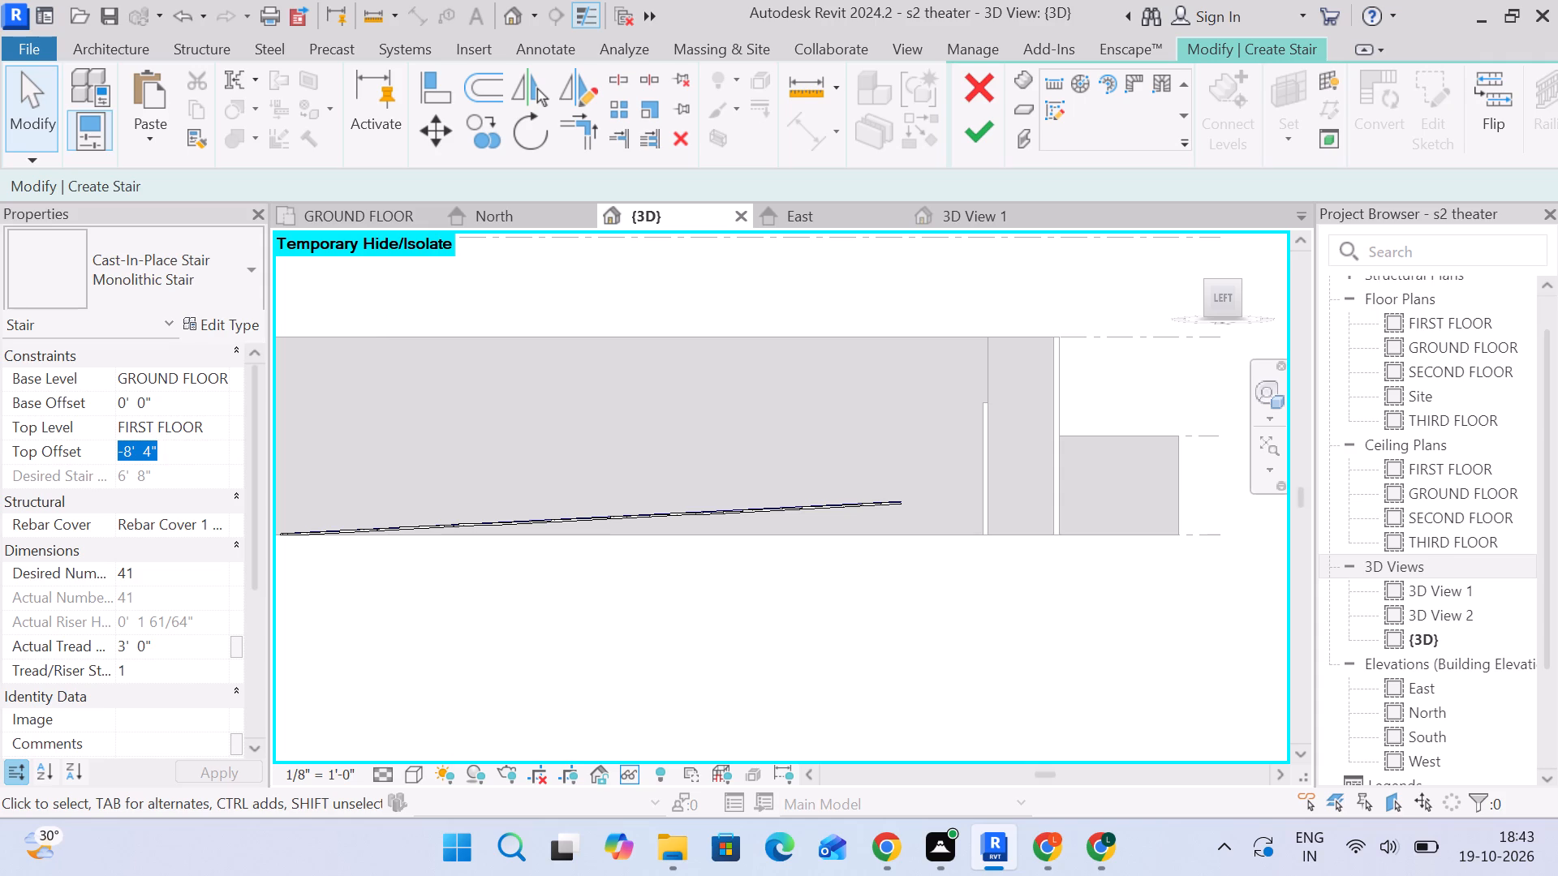
pyautogui.press('0')
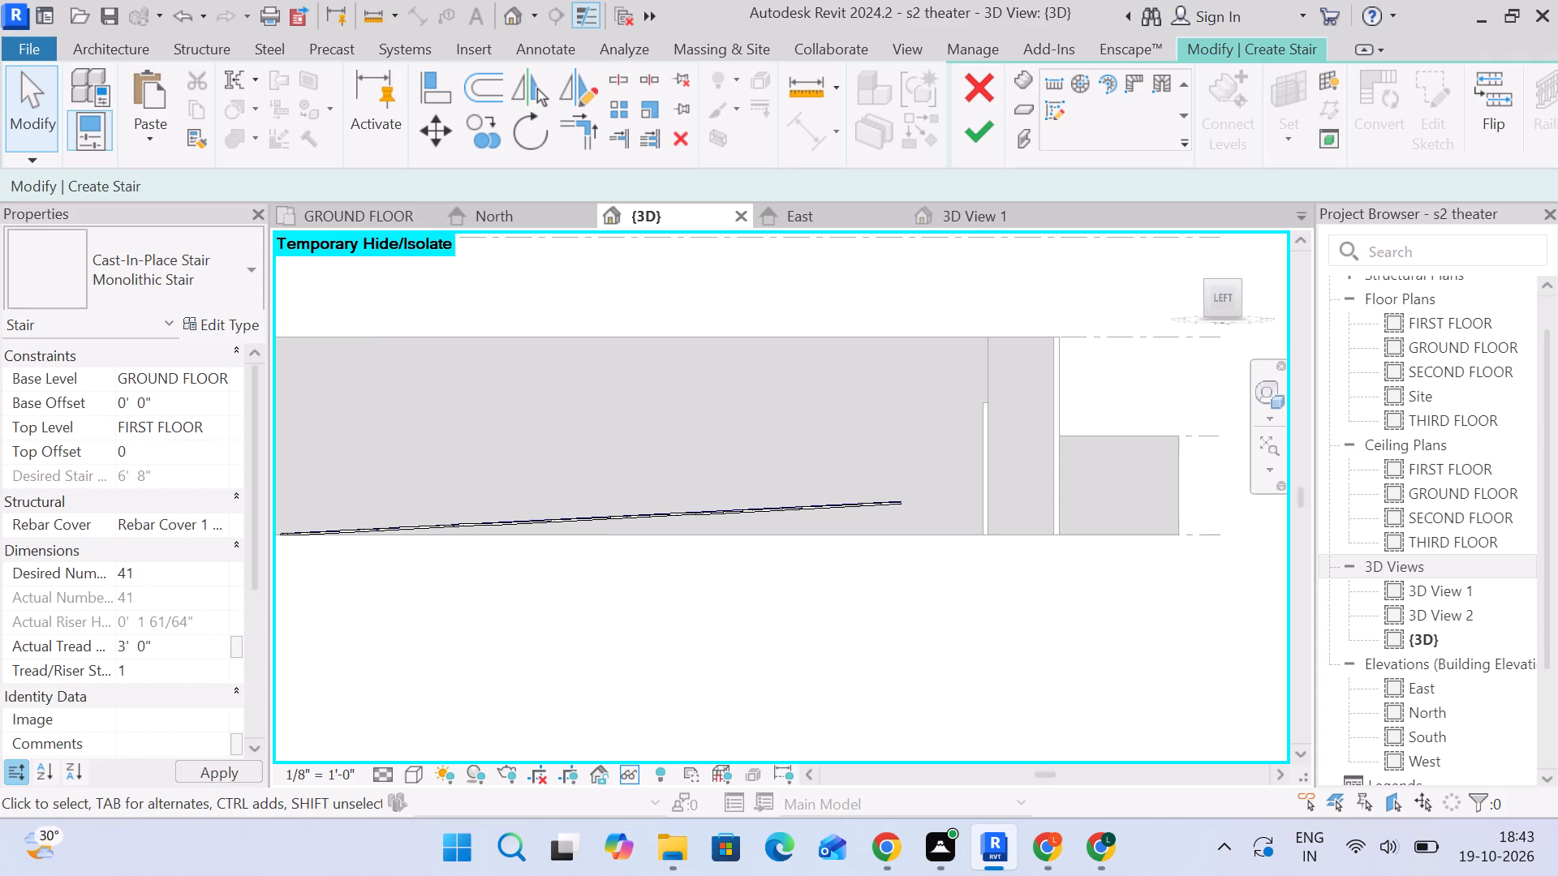
pyautogui.press('Return')
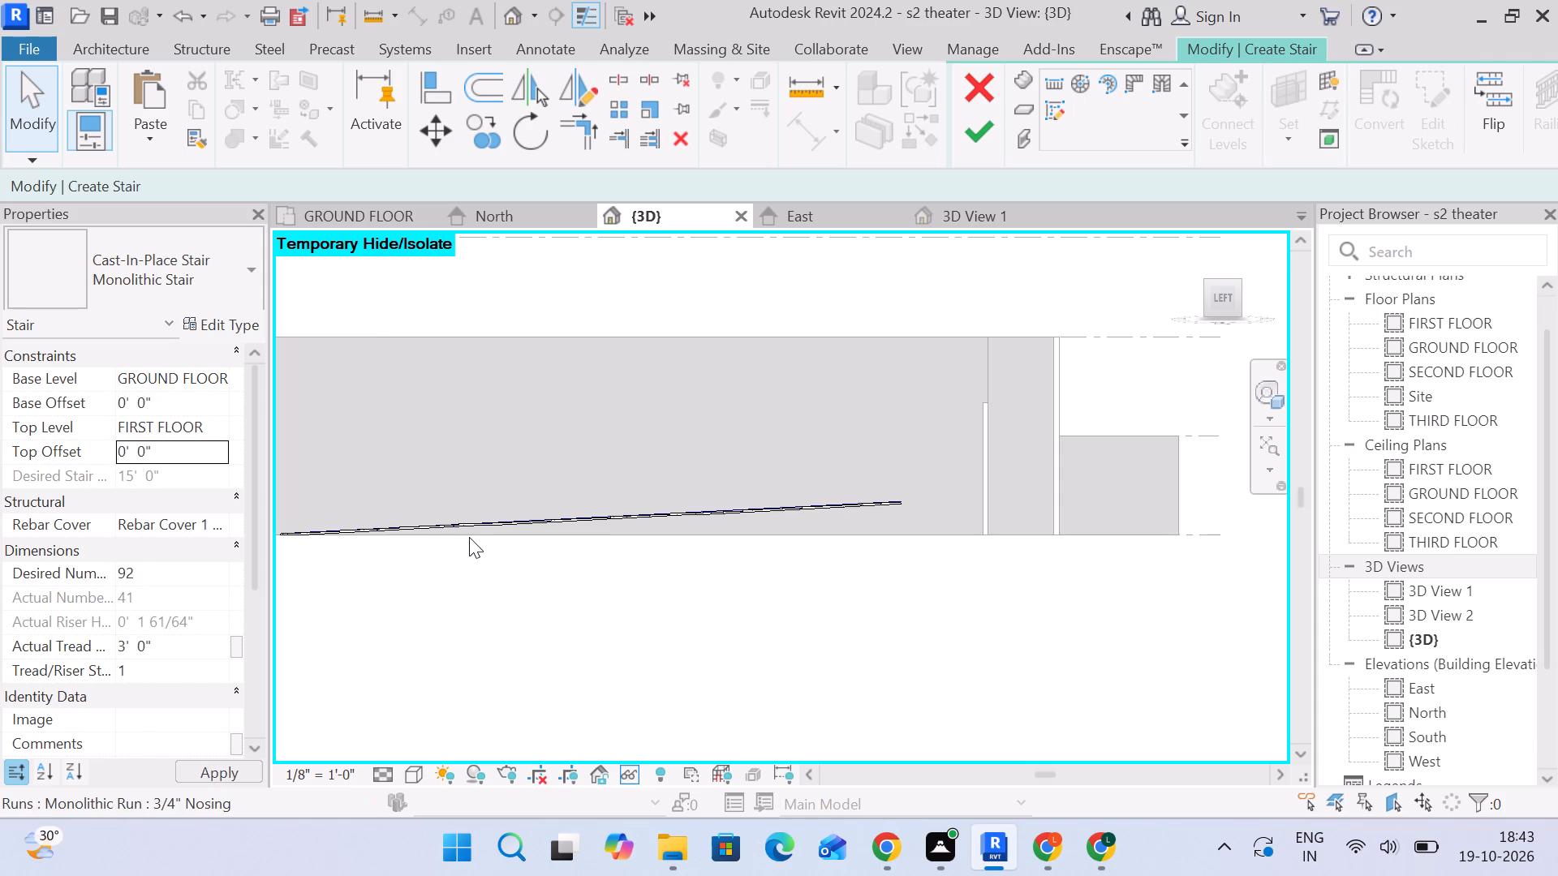
# Examine the long run's side profile from its top end to the lowest steps at ground level against the theater wall.
pyautogui.scroll(-2, 514, 578)
pyautogui.moveTo(523, 578); pyautogui.dragTo(716, 477, button='middle')
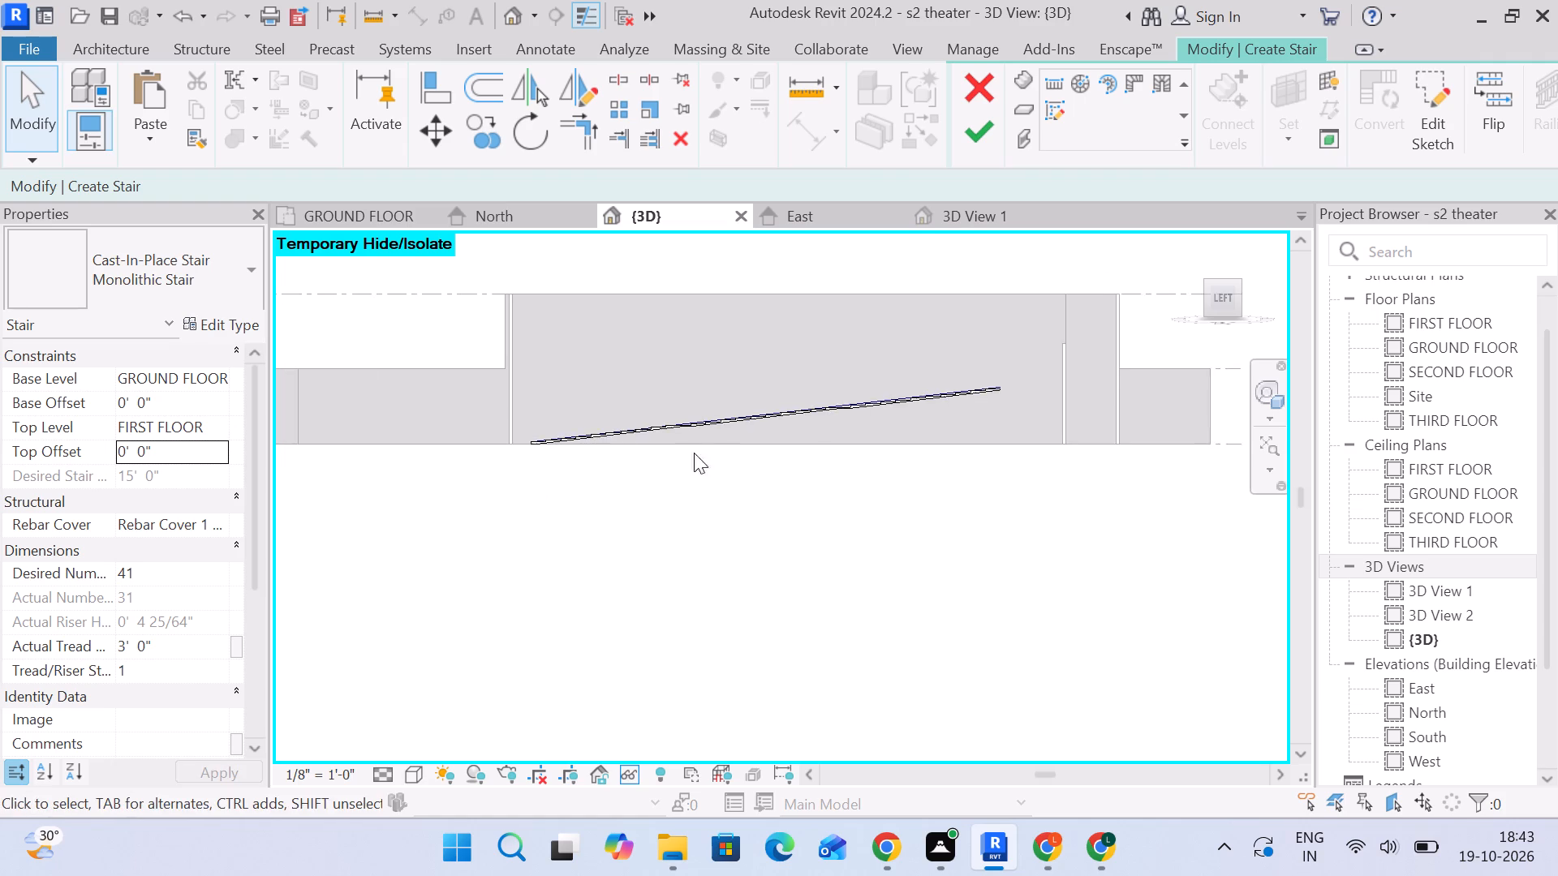
pyautogui.scroll(5, 637, 446)
pyautogui.moveTo(809, 572); pyautogui.dragTo(641, 576, button='middle')
pyautogui.moveTo(838, 530); pyautogui.dragTo(531, 570, button='middle')
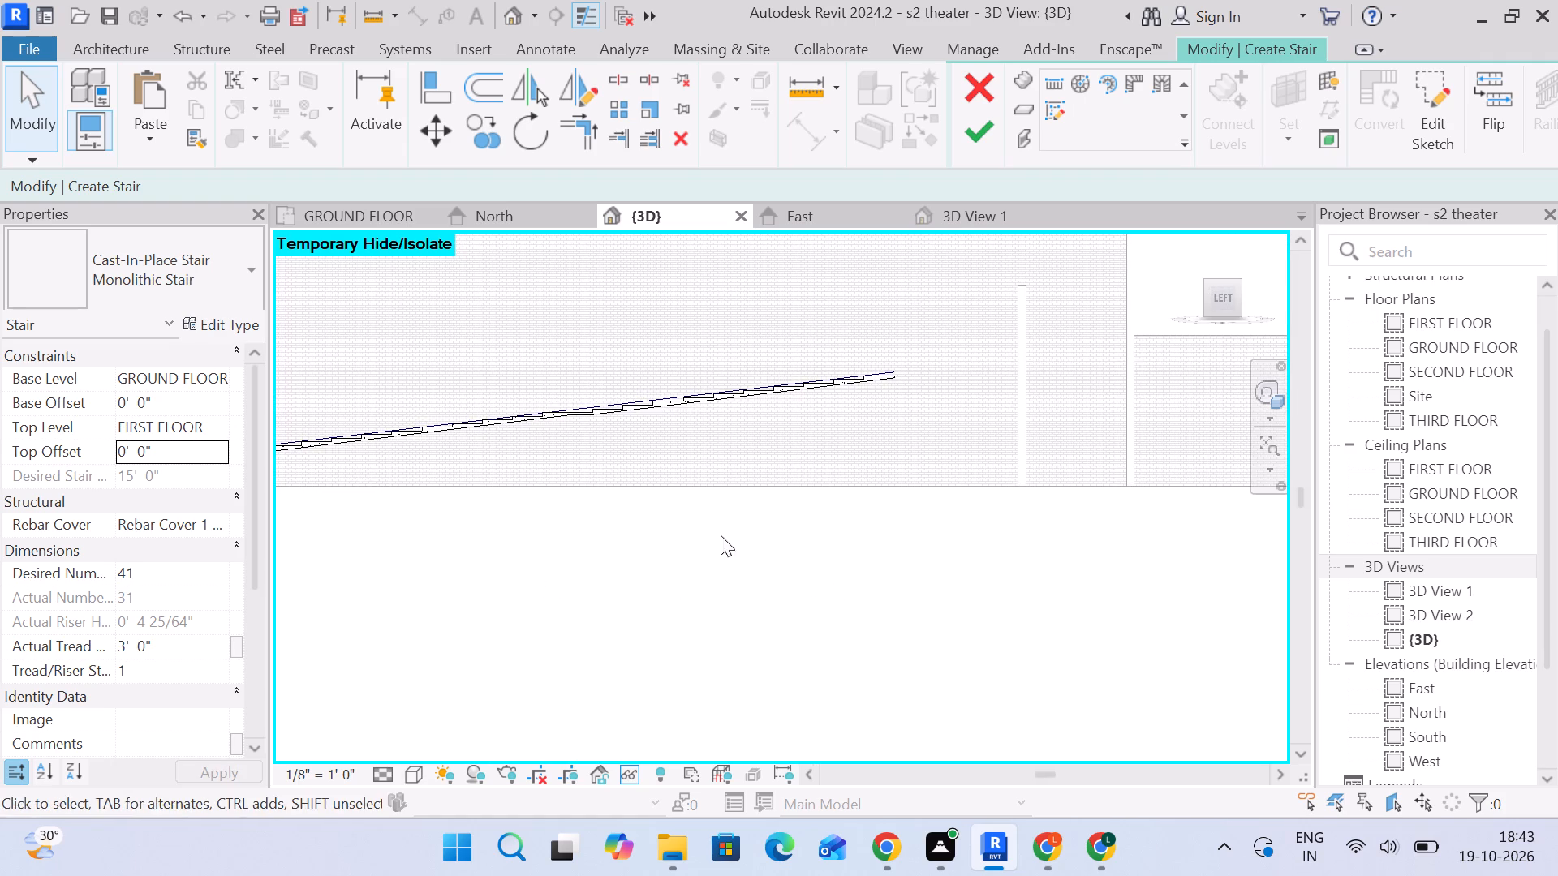
pyautogui.moveTo(721, 535); pyautogui.dragTo(500, 598, button='middle')
pyautogui.scroll(3, 762, 521)
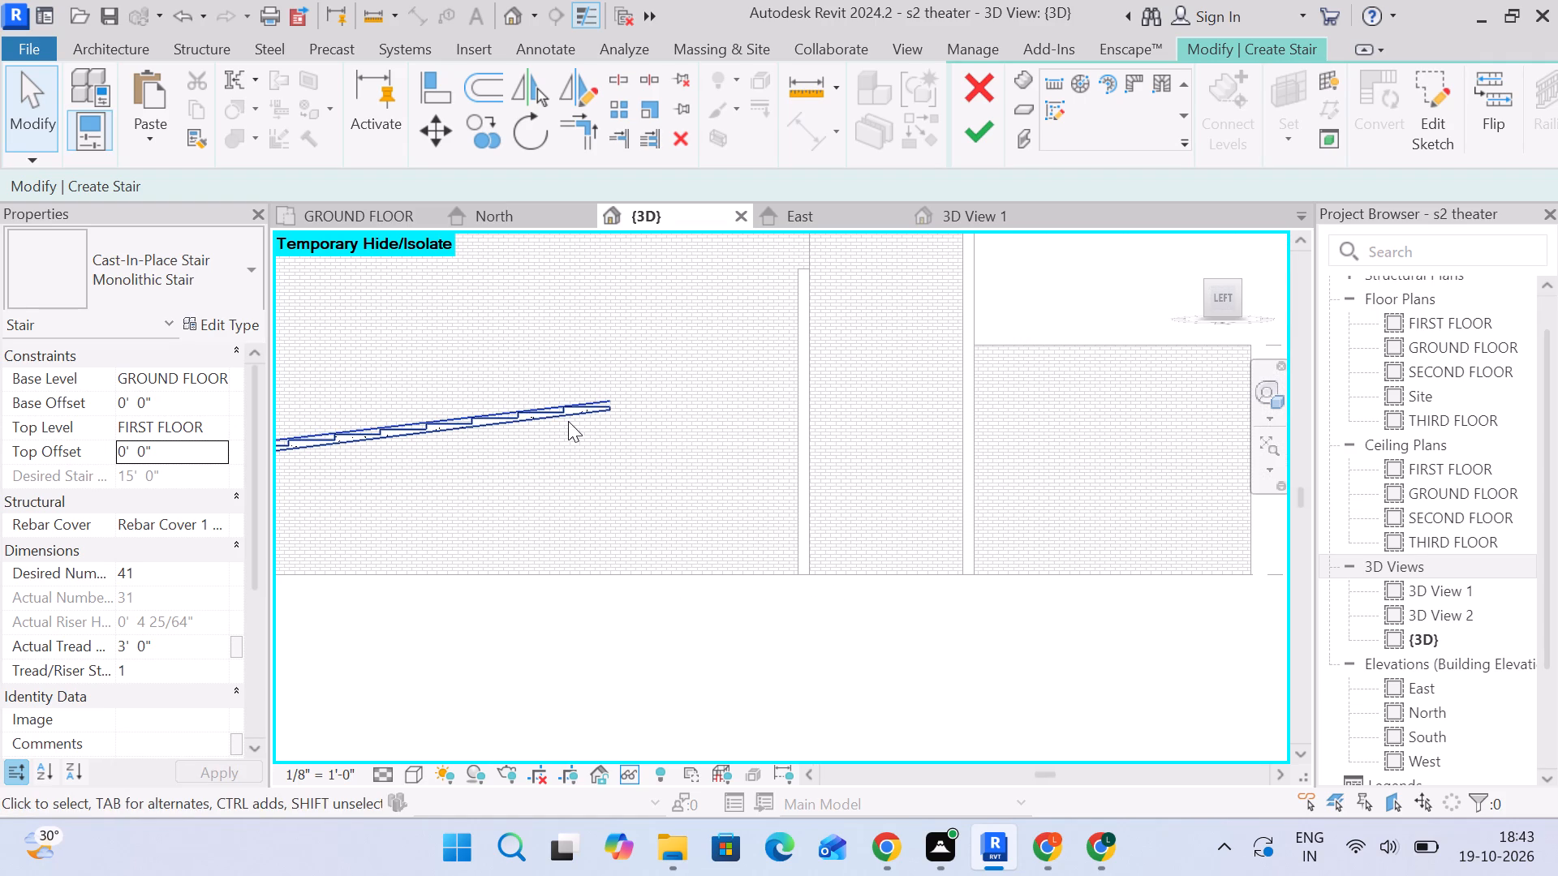
pyautogui.click(568, 421)
pyautogui.scroll(-3, 573, 425)
pyautogui.moveTo(579, 446); pyautogui.dragTo(626, 446, button='middle')
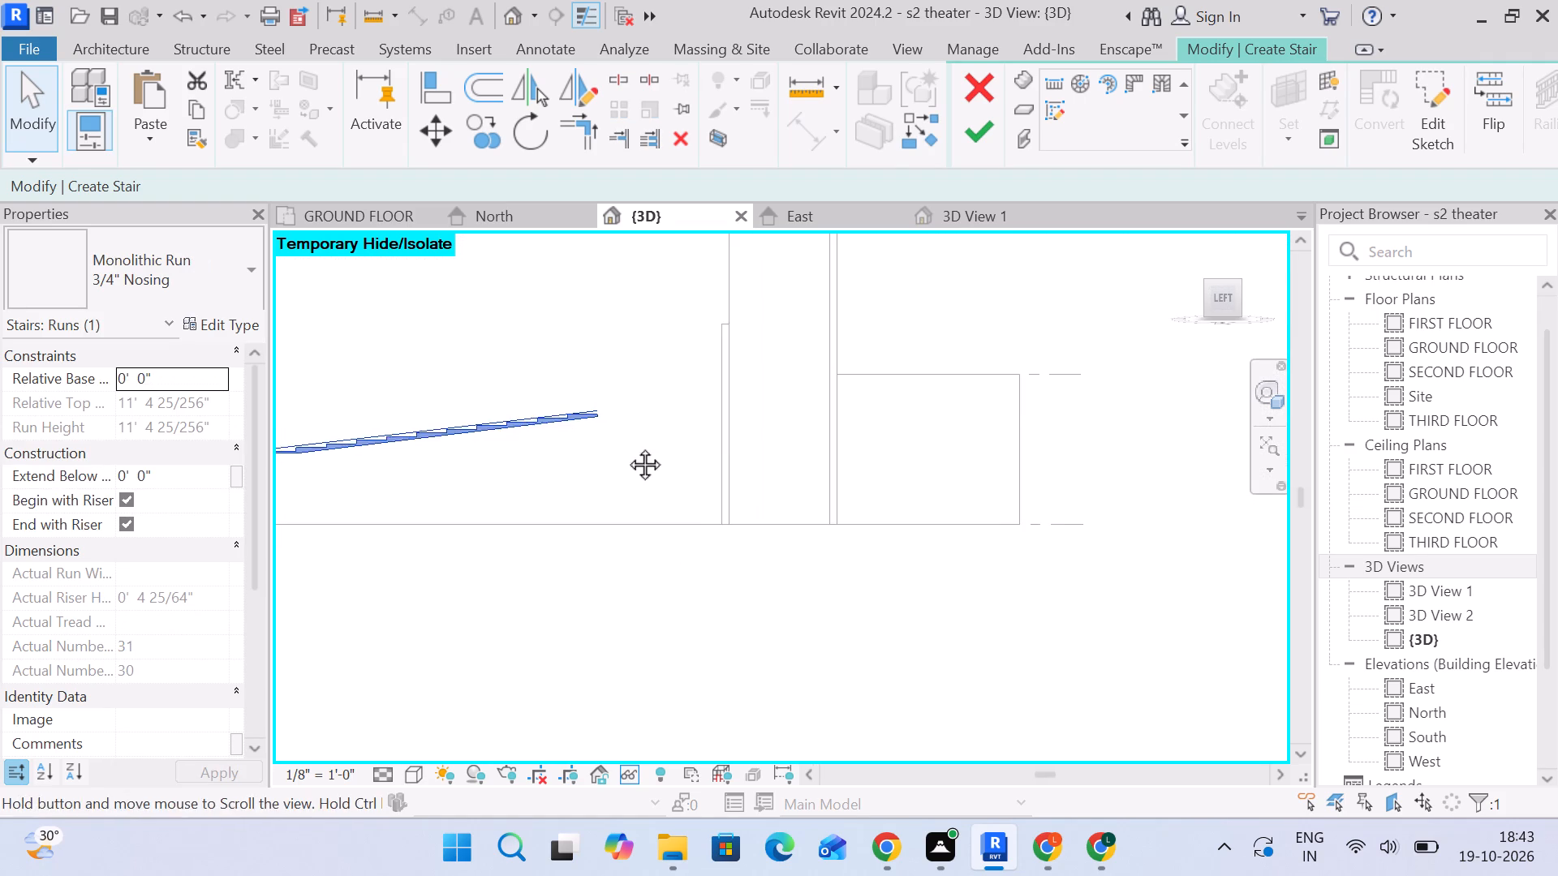
pyautogui.moveTo(626, 446); pyautogui.dragTo(758, 410, button='middle')
pyautogui.scroll(-4, 762, 410)
pyautogui.scroll(1, 602, 467)
pyautogui.moveTo(602, 467); pyautogui.dragTo(741, 427, button='middle')
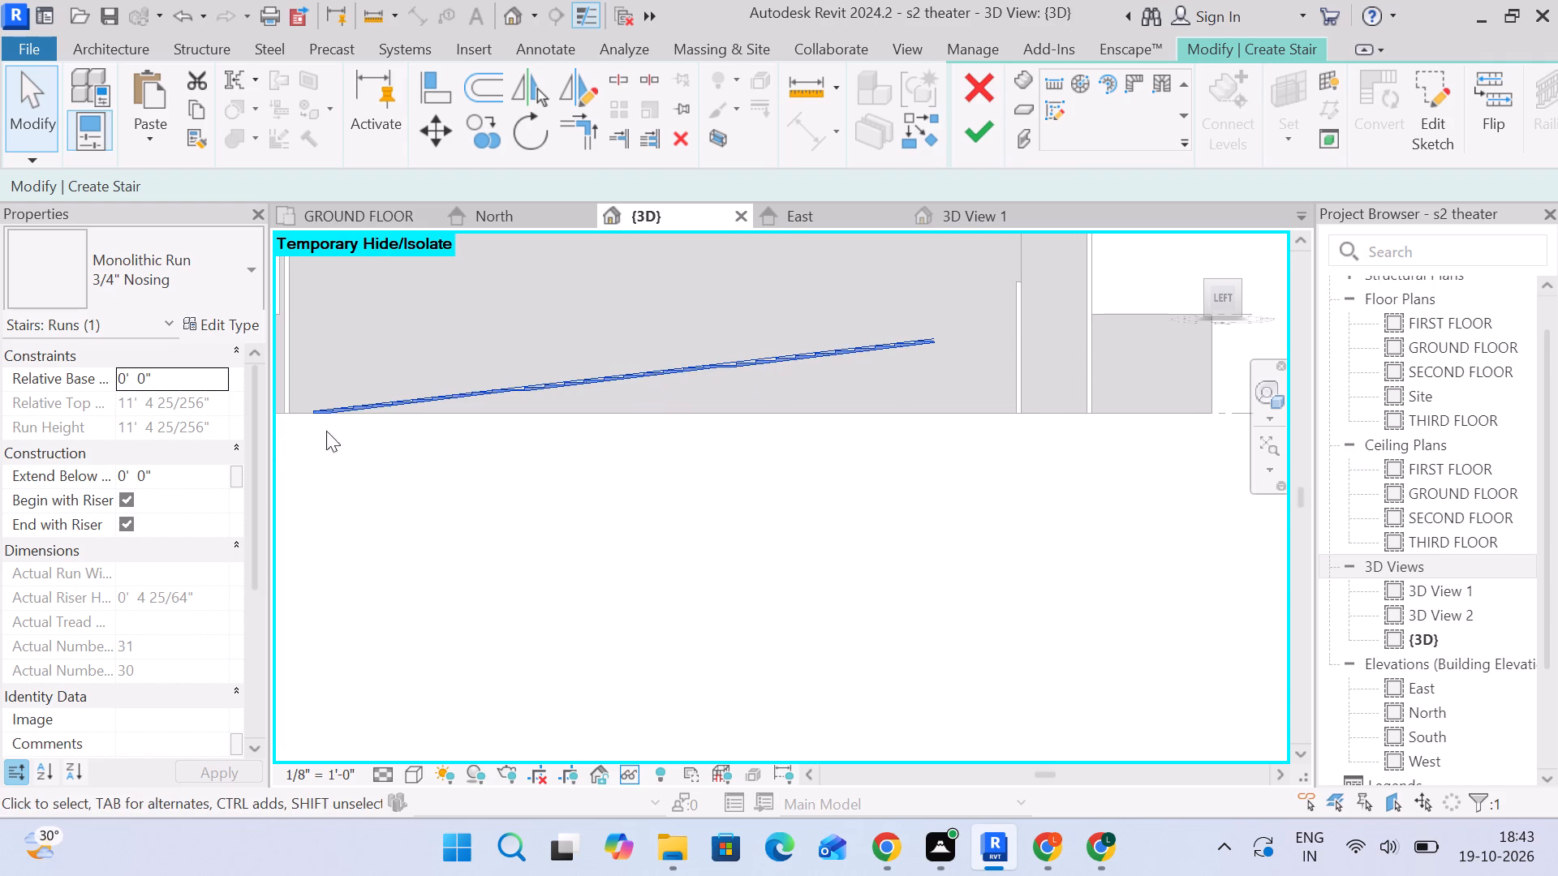
pyautogui.scroll(8, 314, 426)
pyautogui.moveTo(346, 444); pyautogui.dragTo(476, 396, button='middle')
pyautogui.scroll(4, 460, 323)
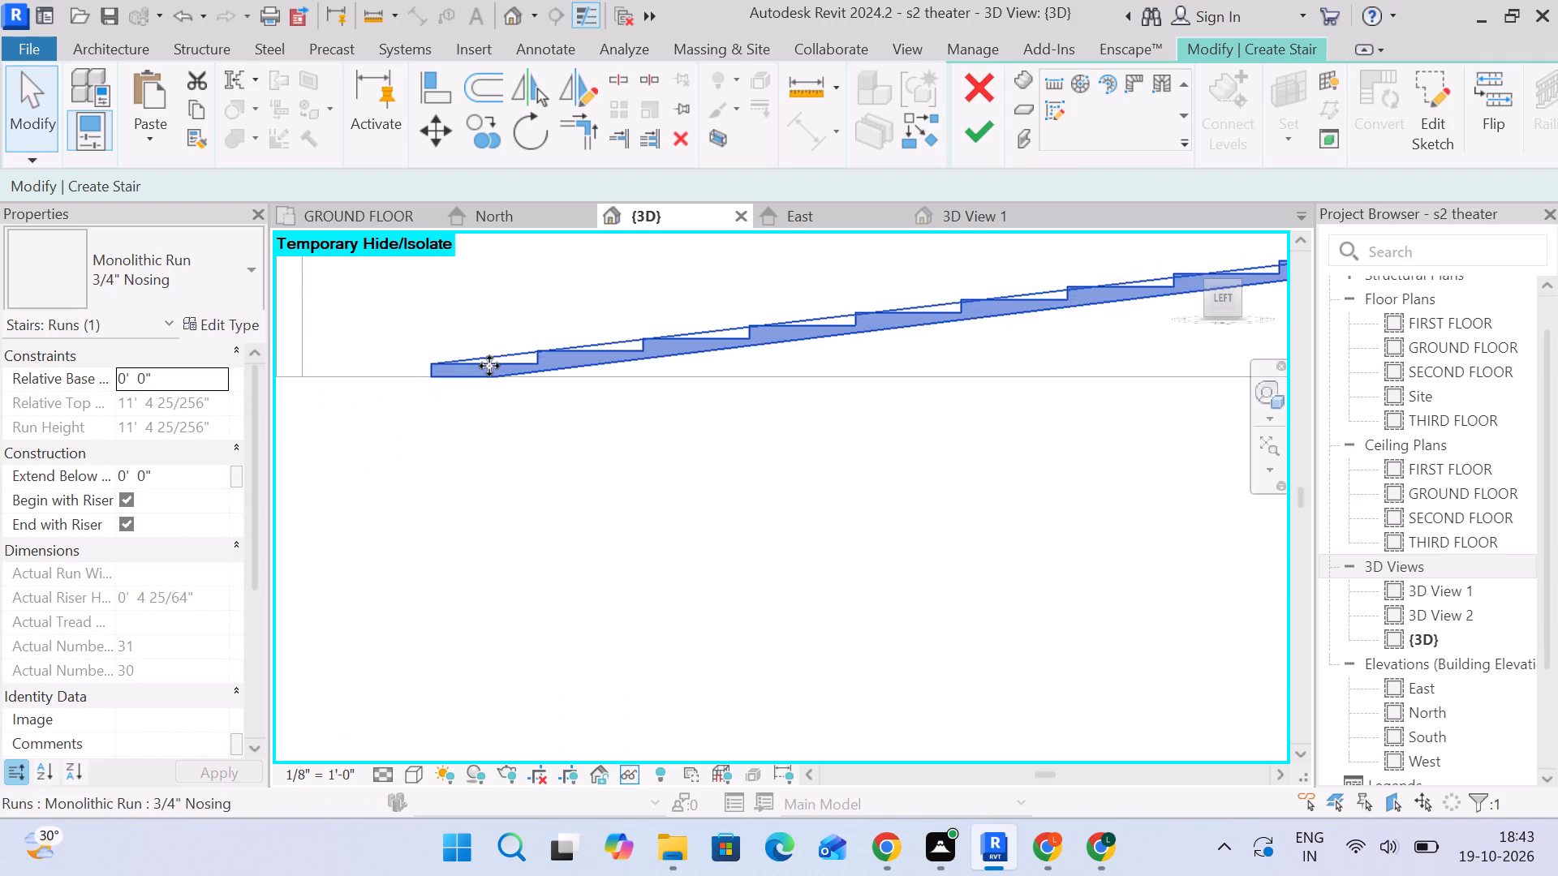
pyautogui.scroll(3, 489, 366)
pyautogui.scroll(2, 606, 376)
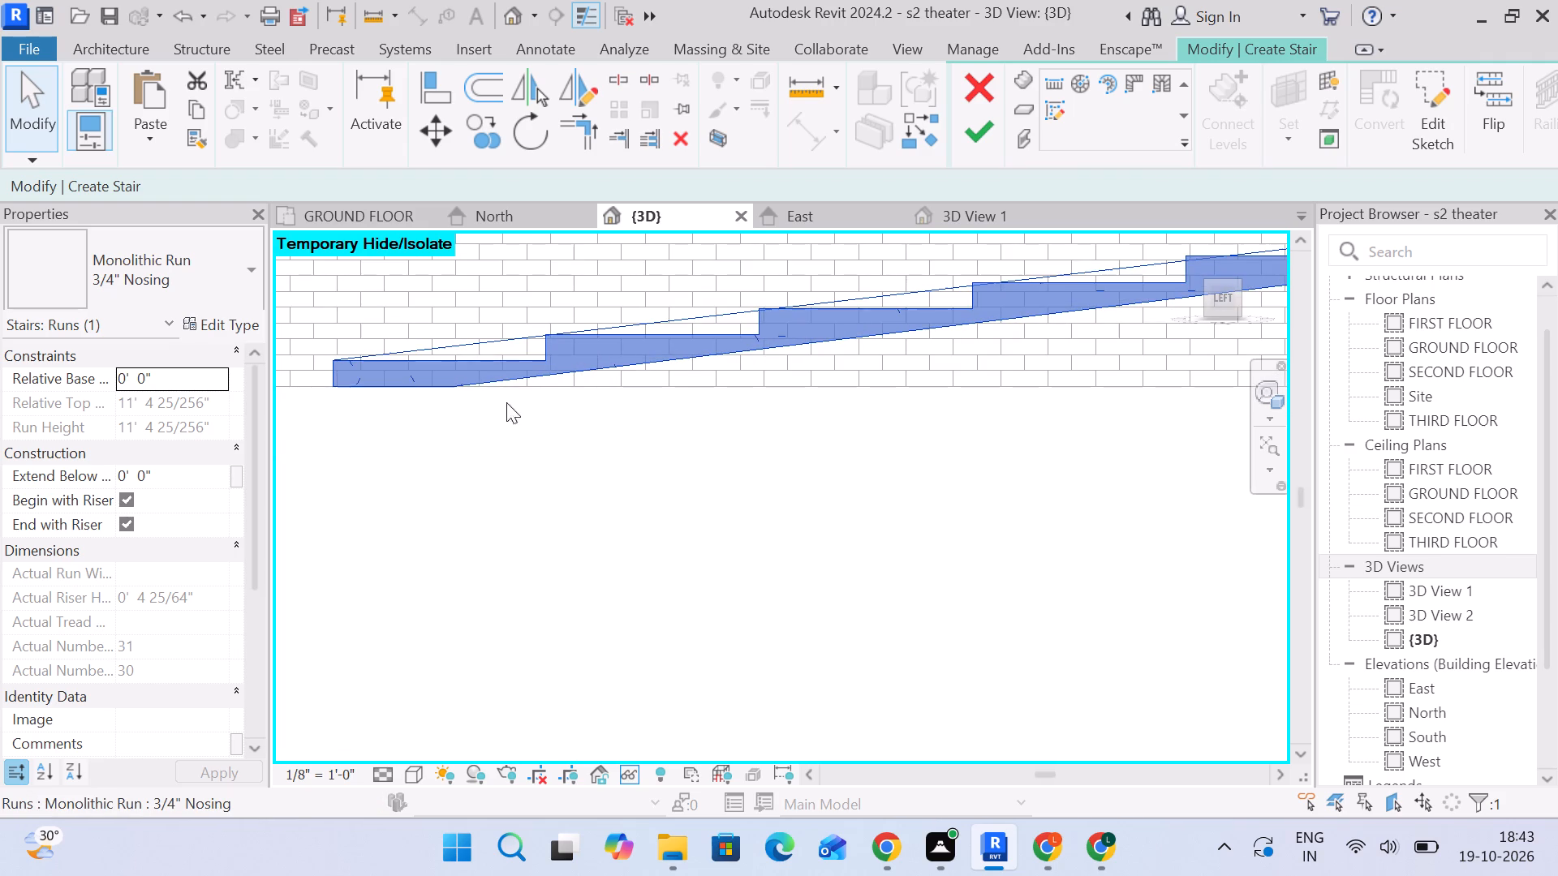
pyautogui.scroll(4, 408, 381)
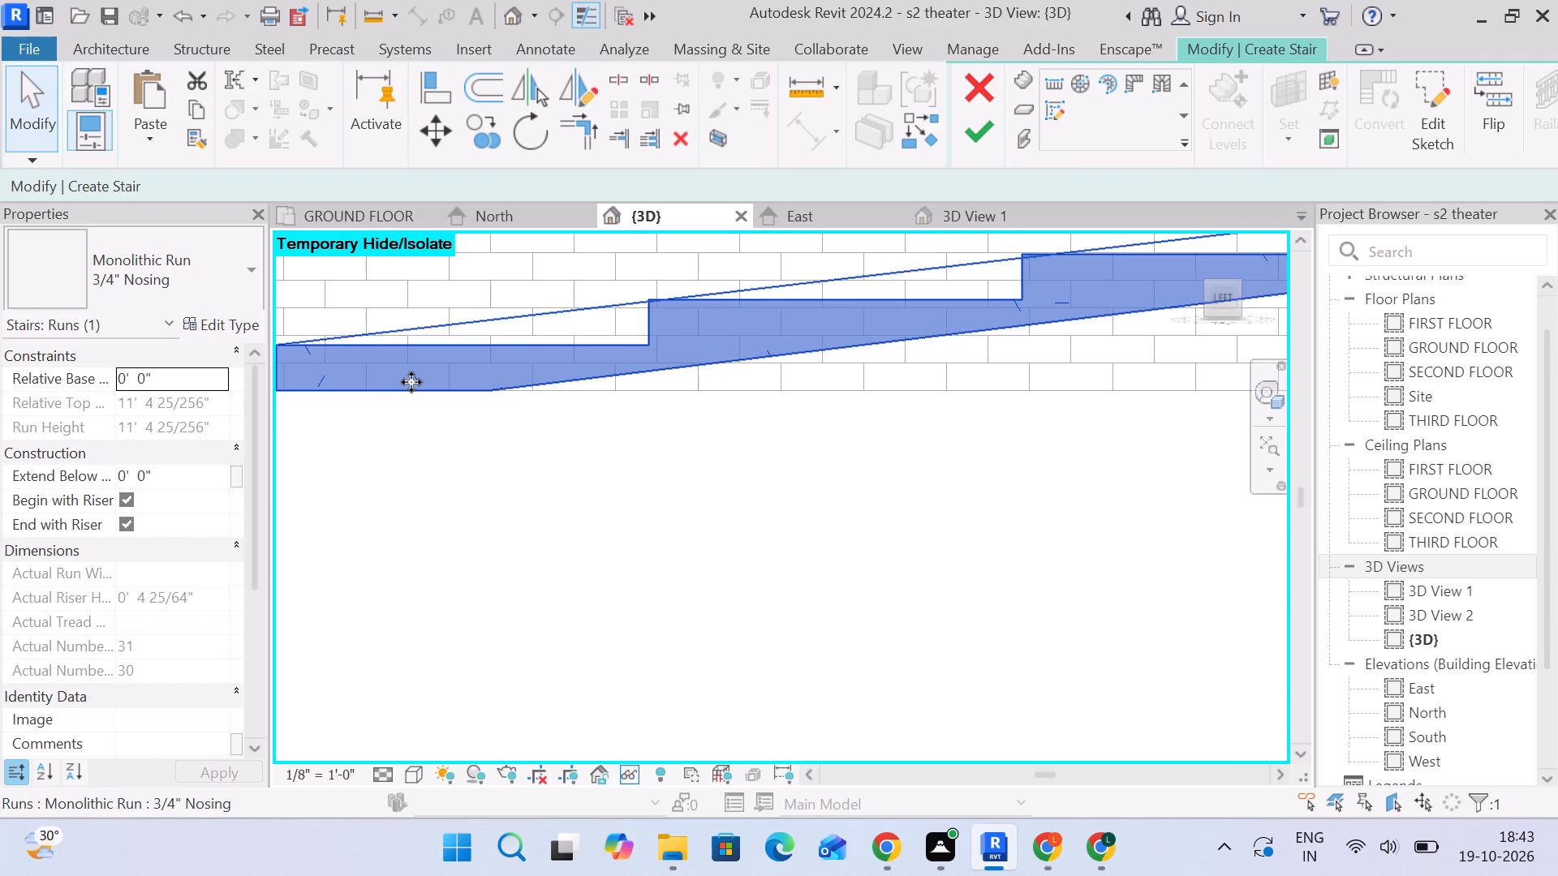
pyautogui.scroll(-15, 412, 383)
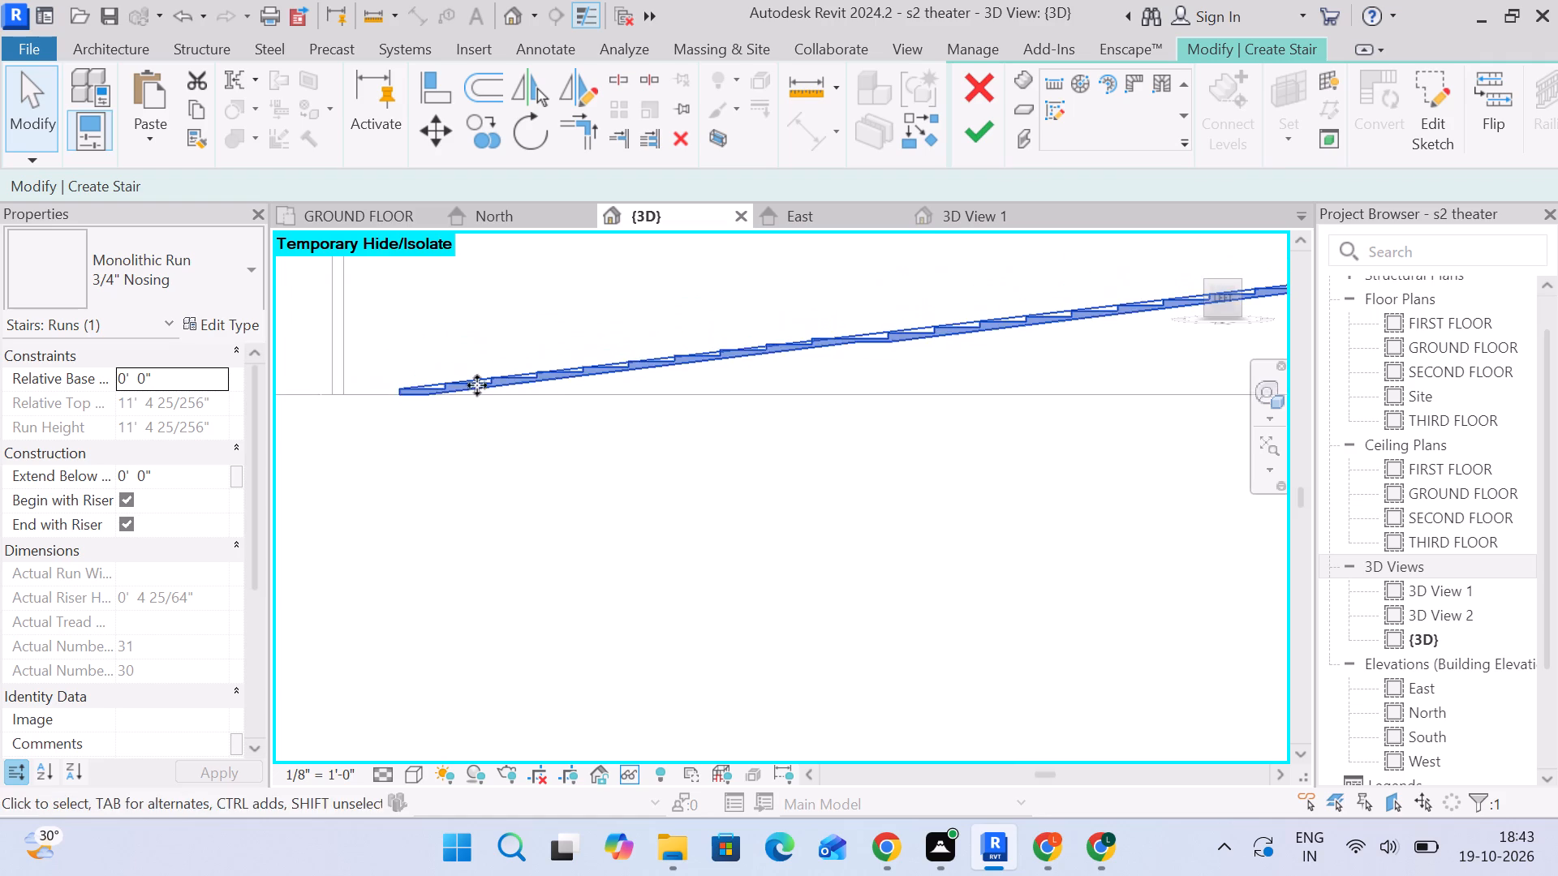
pyautogui.scroll(-5, 506, 396)
pyautogui.scroll(1, 583, 457)
# Examine the long run's position and both its ends relative to the theater walls, in 3D and from directly above.
pyautogui.click(1188, 250)
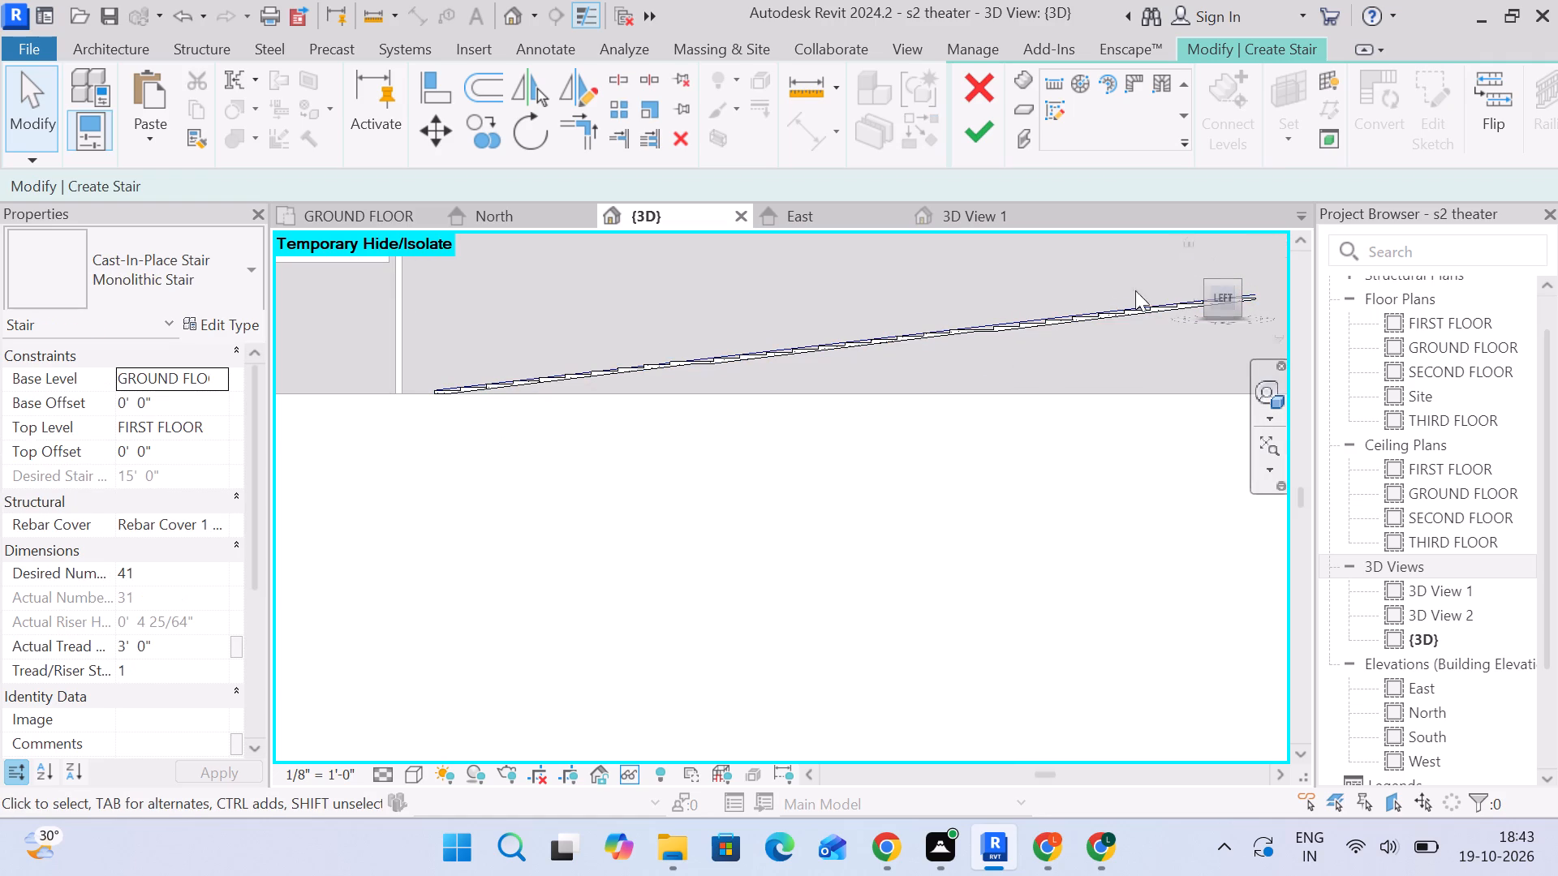
pyautogui.click(1186, 245)
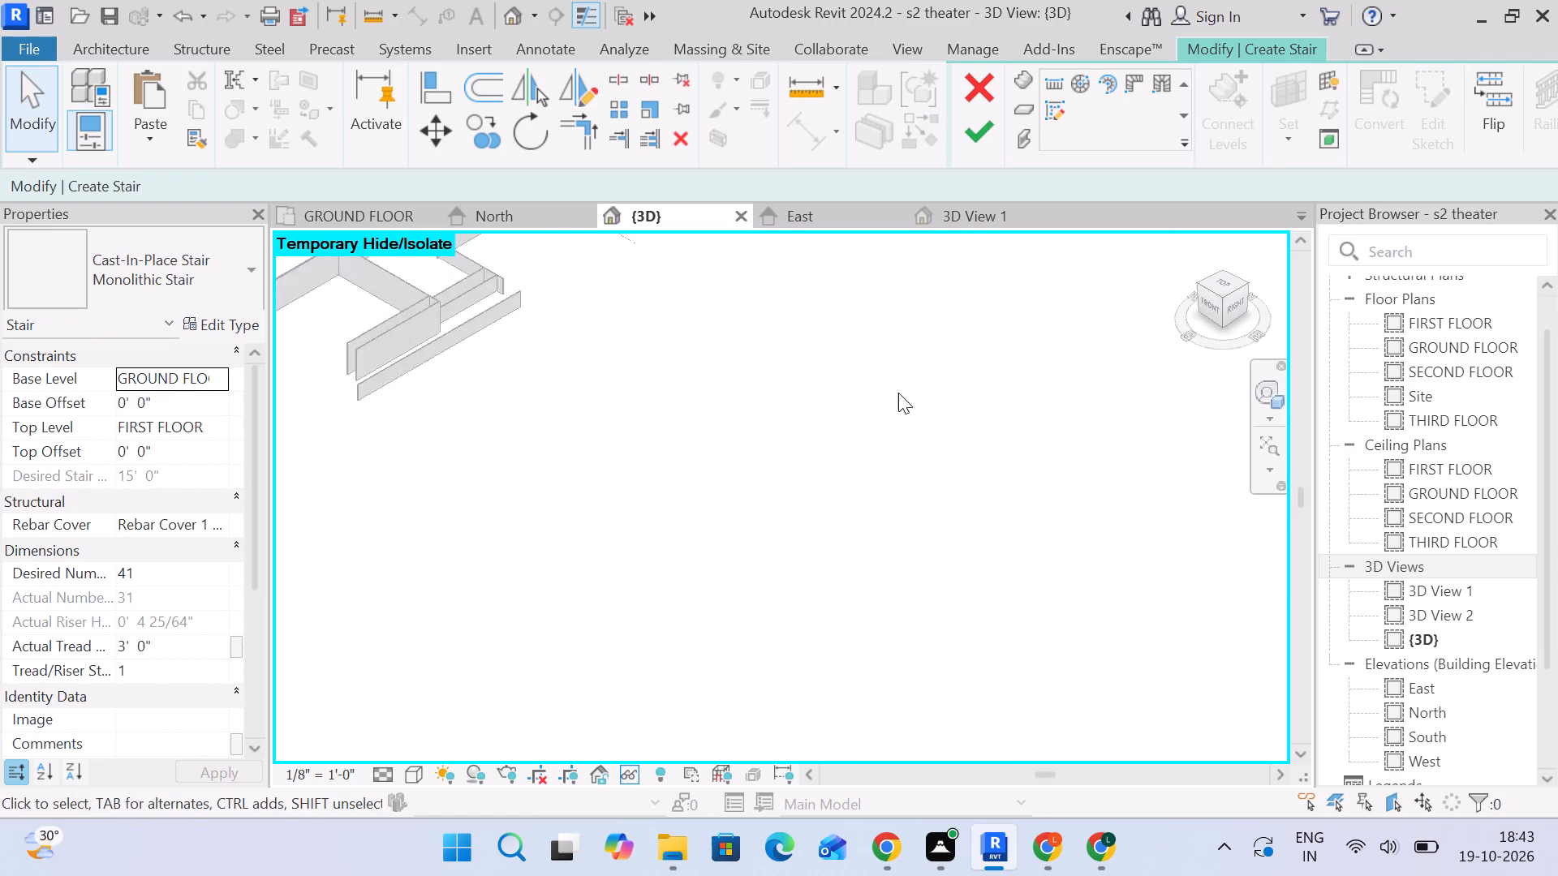
pyautogui.scroll(5, 522, 517)
pyautogui.moveTo(651, 499); pyautogui.dragTo(652, 498, button='middle')
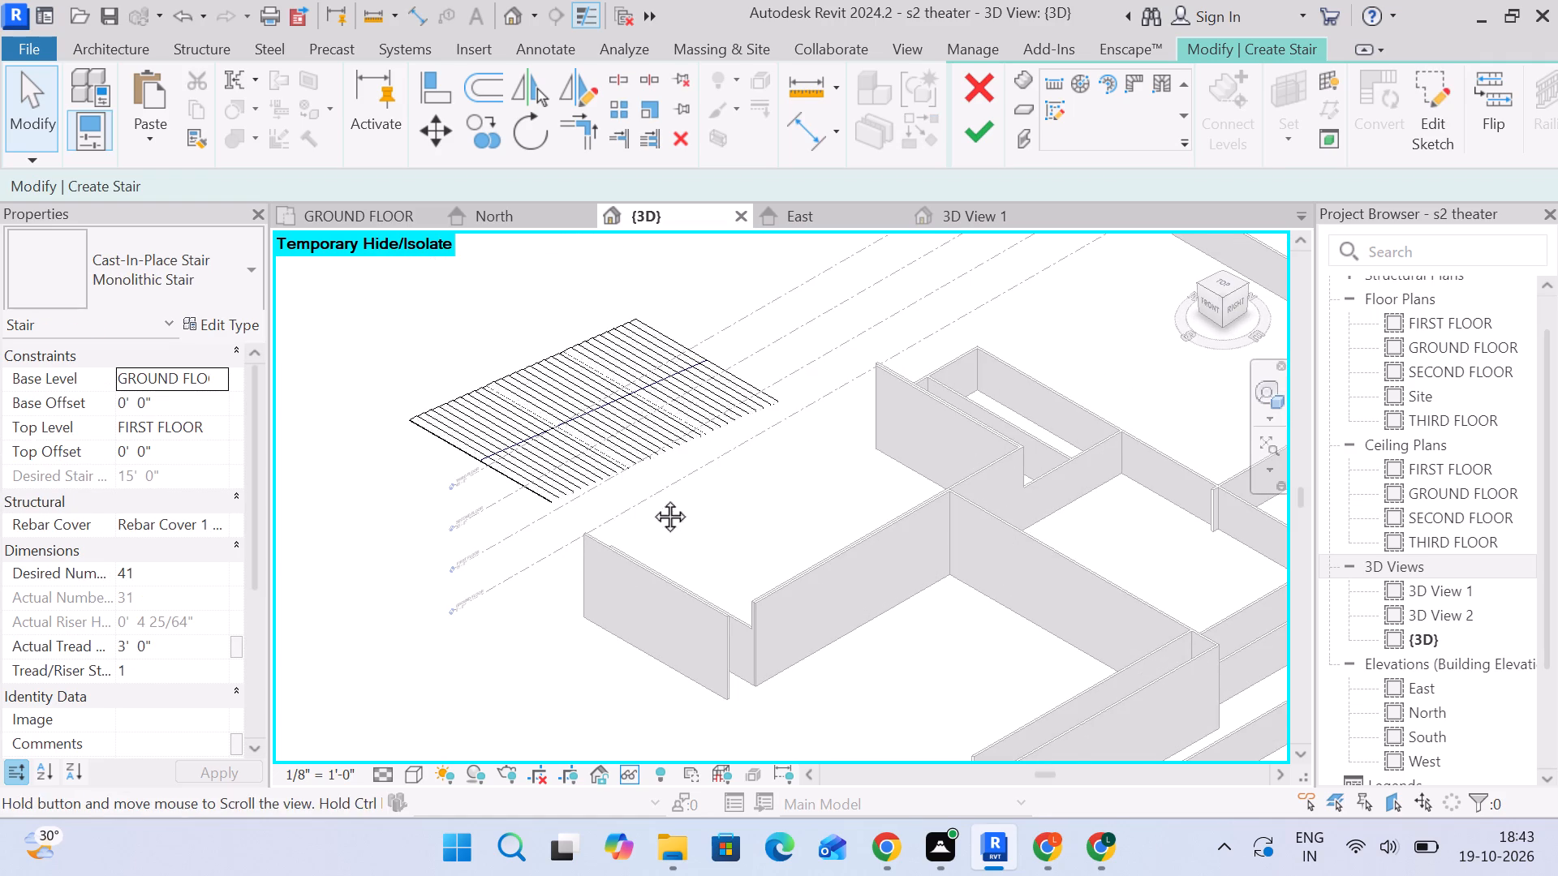
pyautogui.moveTo(652, 498); pyautogui.dragTo(736, 431, button='middle')
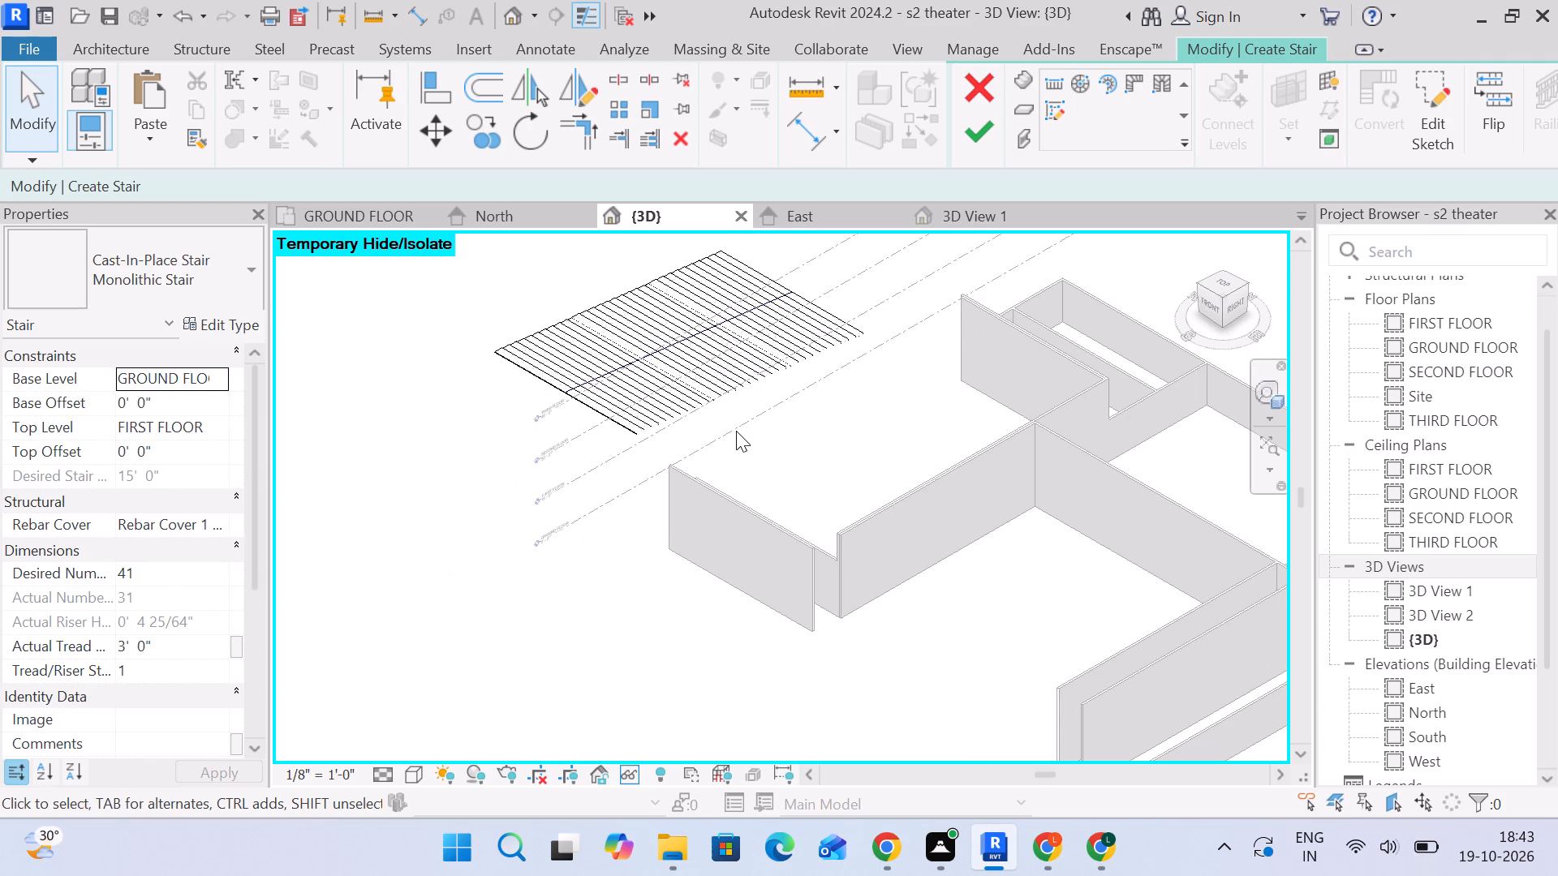
pyautogui.scroll(-4, 734, 432)
pyautogui.keyDown('shift'); pyautogui.moveTo(736, 473); pyautogui.dragTo(802, 391, button='middle'); pyautogui.keyUp('shift')
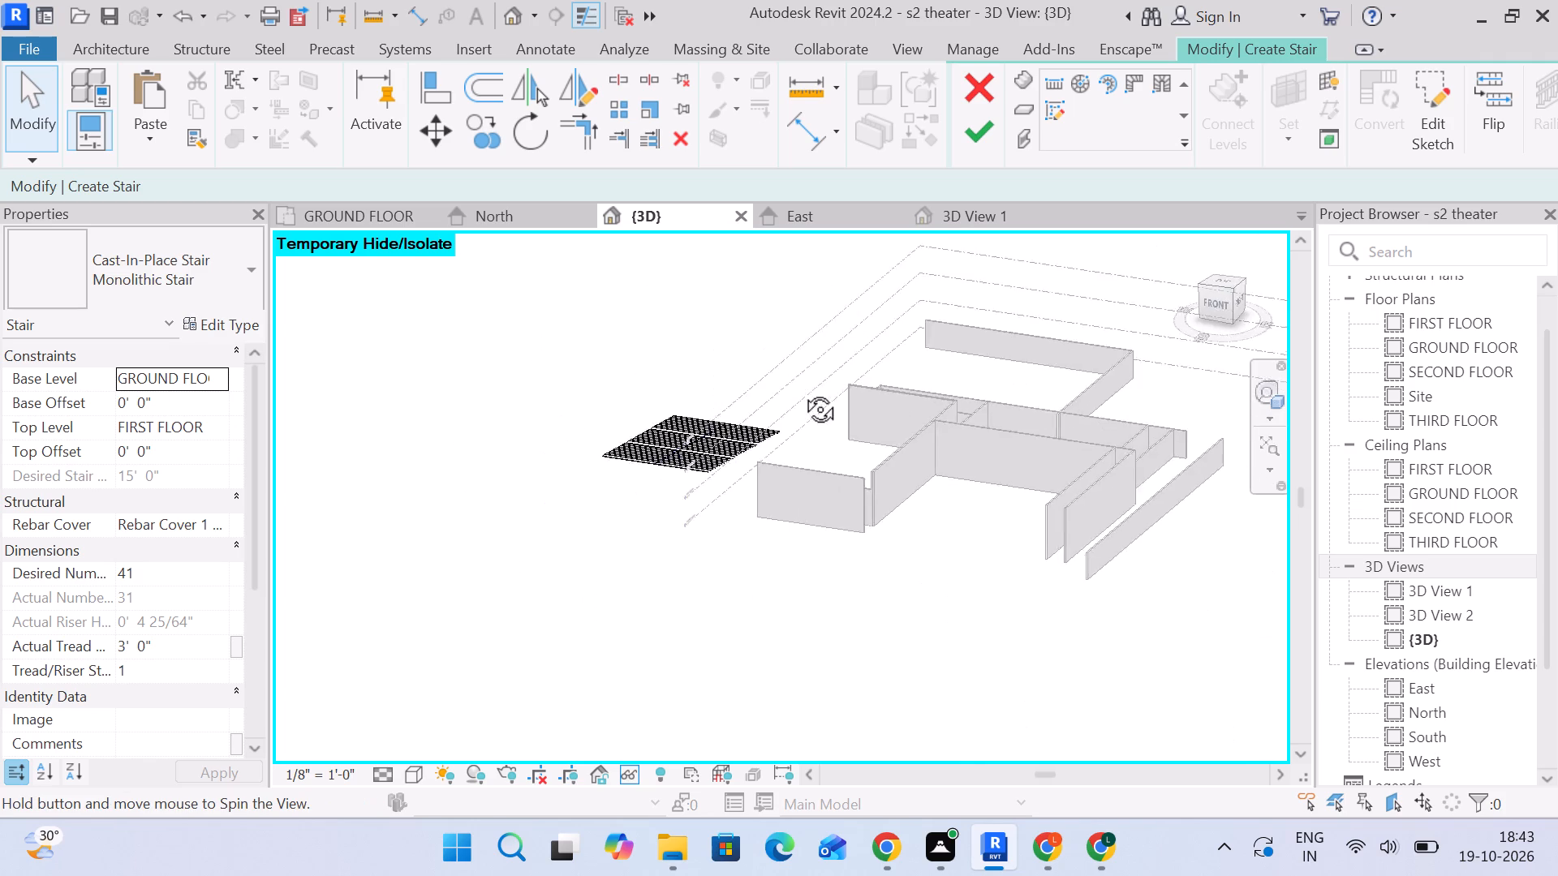
pyautogui.keyDown('shift'); pyautogui.moveTo(802, 391); pyautogui.dragTo(1108, 292, button='middle'); pyautogui.keyUp('shift')
pyautogui.scroll(6, 1137, 452)
pyautogui.moveTo(1100, 512); pyautogui.dragTo(818, 659, button='middle')
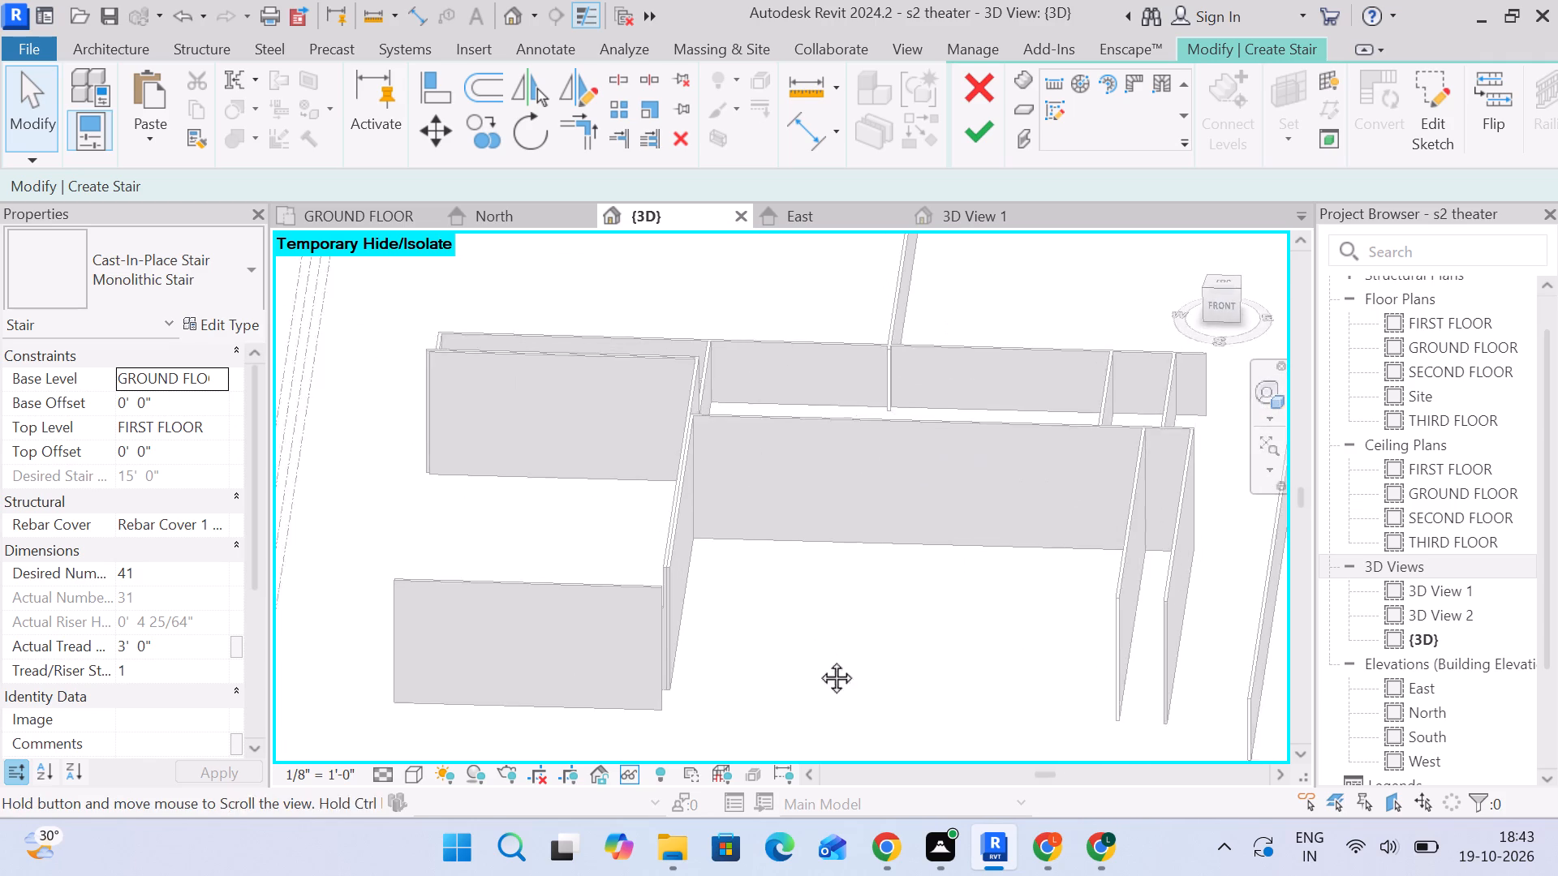
pyautogui.moveTo(818, 659); pyautogui.dragTo(817, 659, button='middle')
pyautogui.scroll(1, 823, 655)
pyautogui.click(1231, 281)
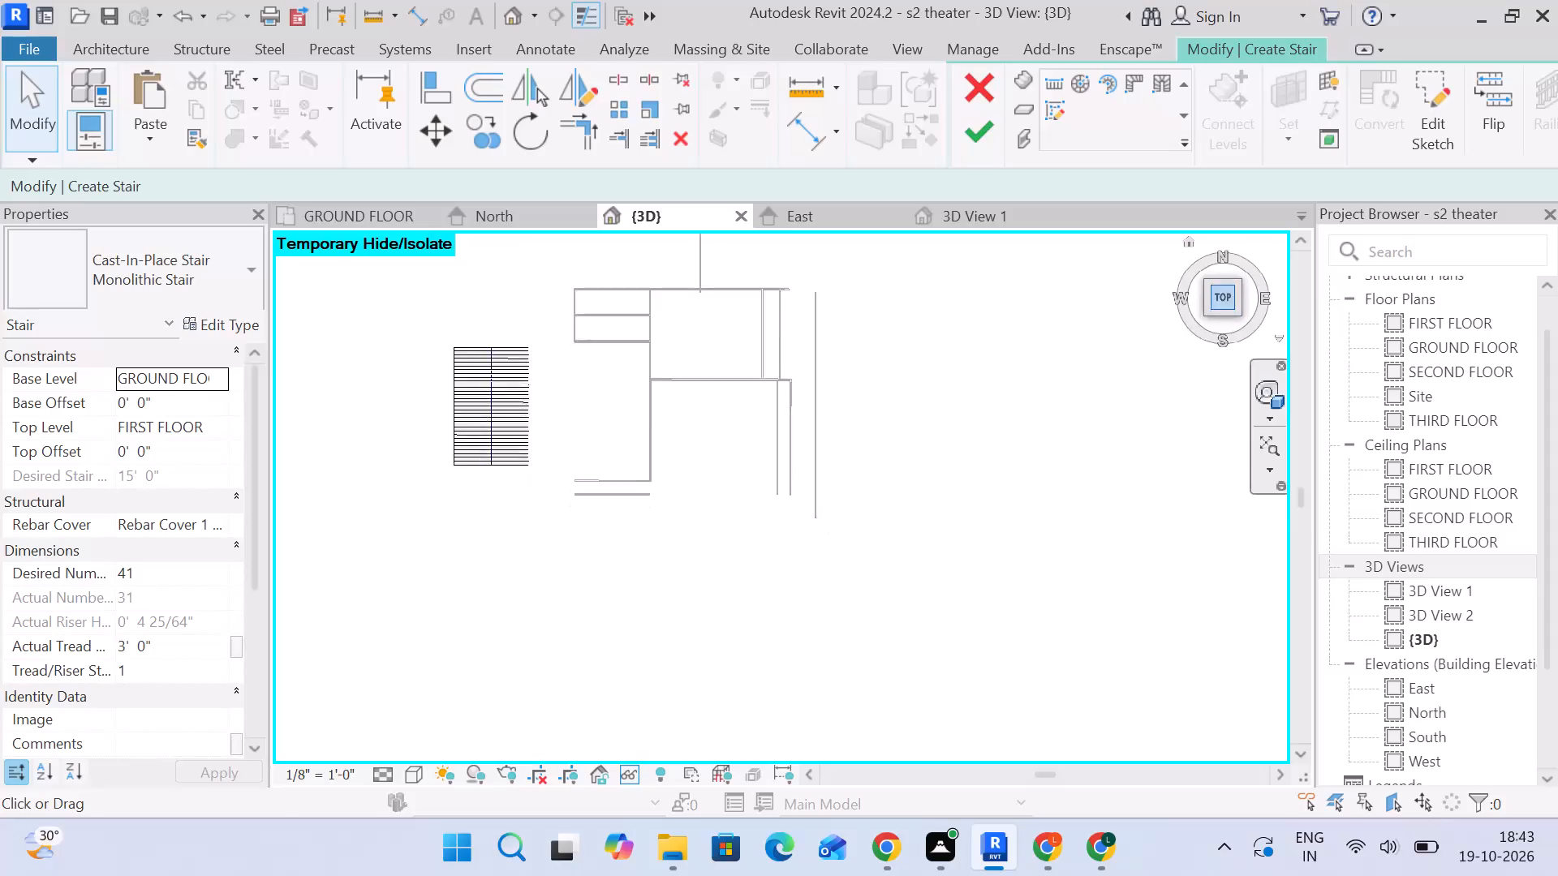
pyautogui.scroll(6, 814, 500)
pyautogui.scroll(5, 540, 523)
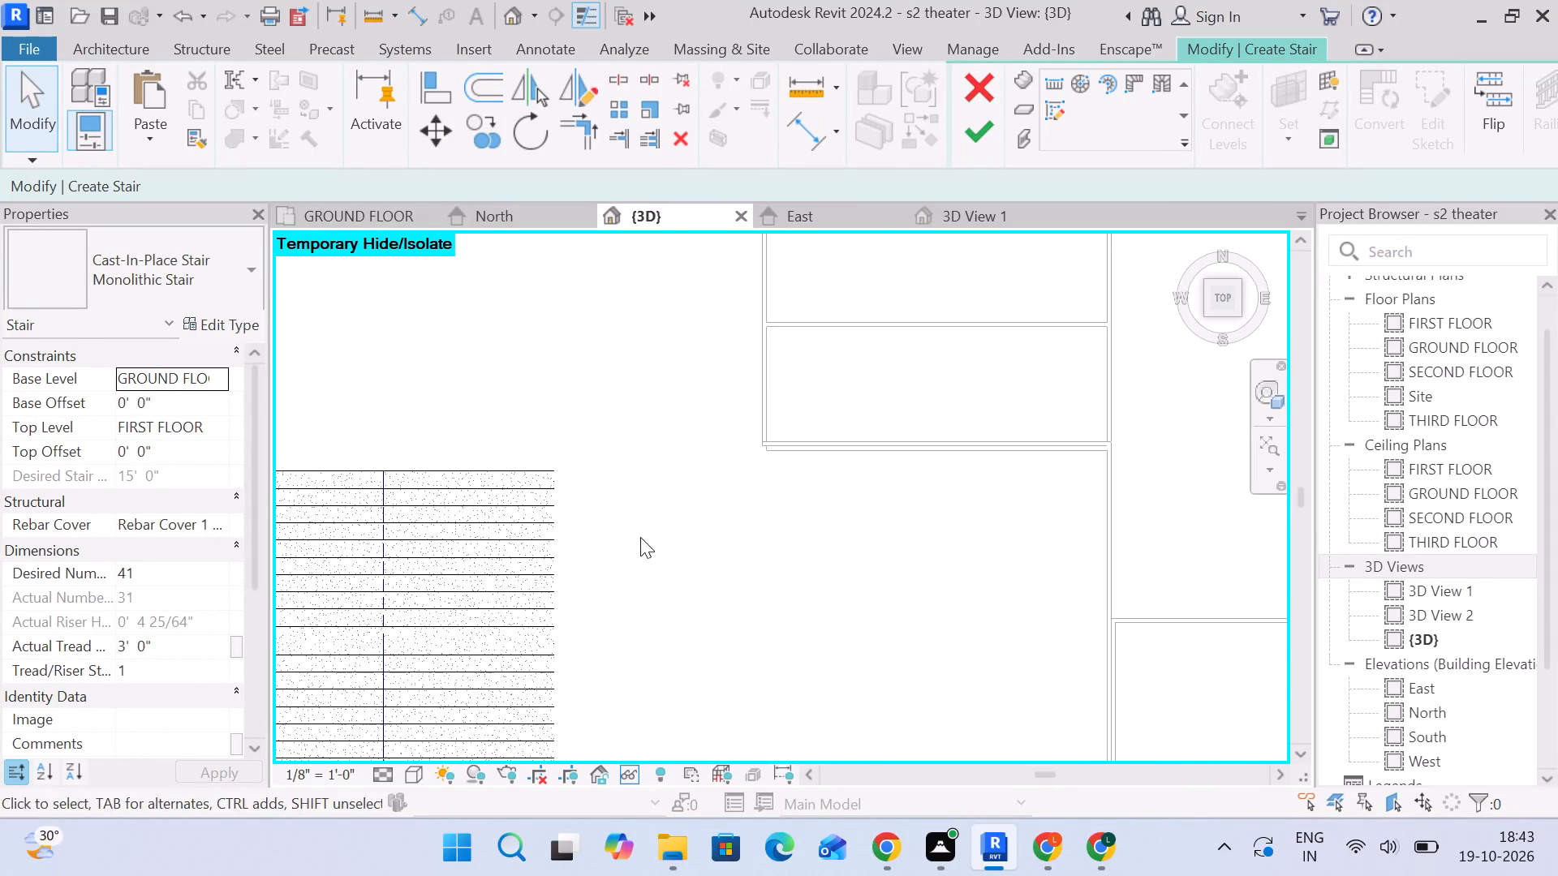
pyautogui.moveTo(647, 534); pyautogui.dragTo(711, 387, button='middle')
pyautogui.moveTo(701, 400); pyautogui.dragTo(812, 375, button='middle')
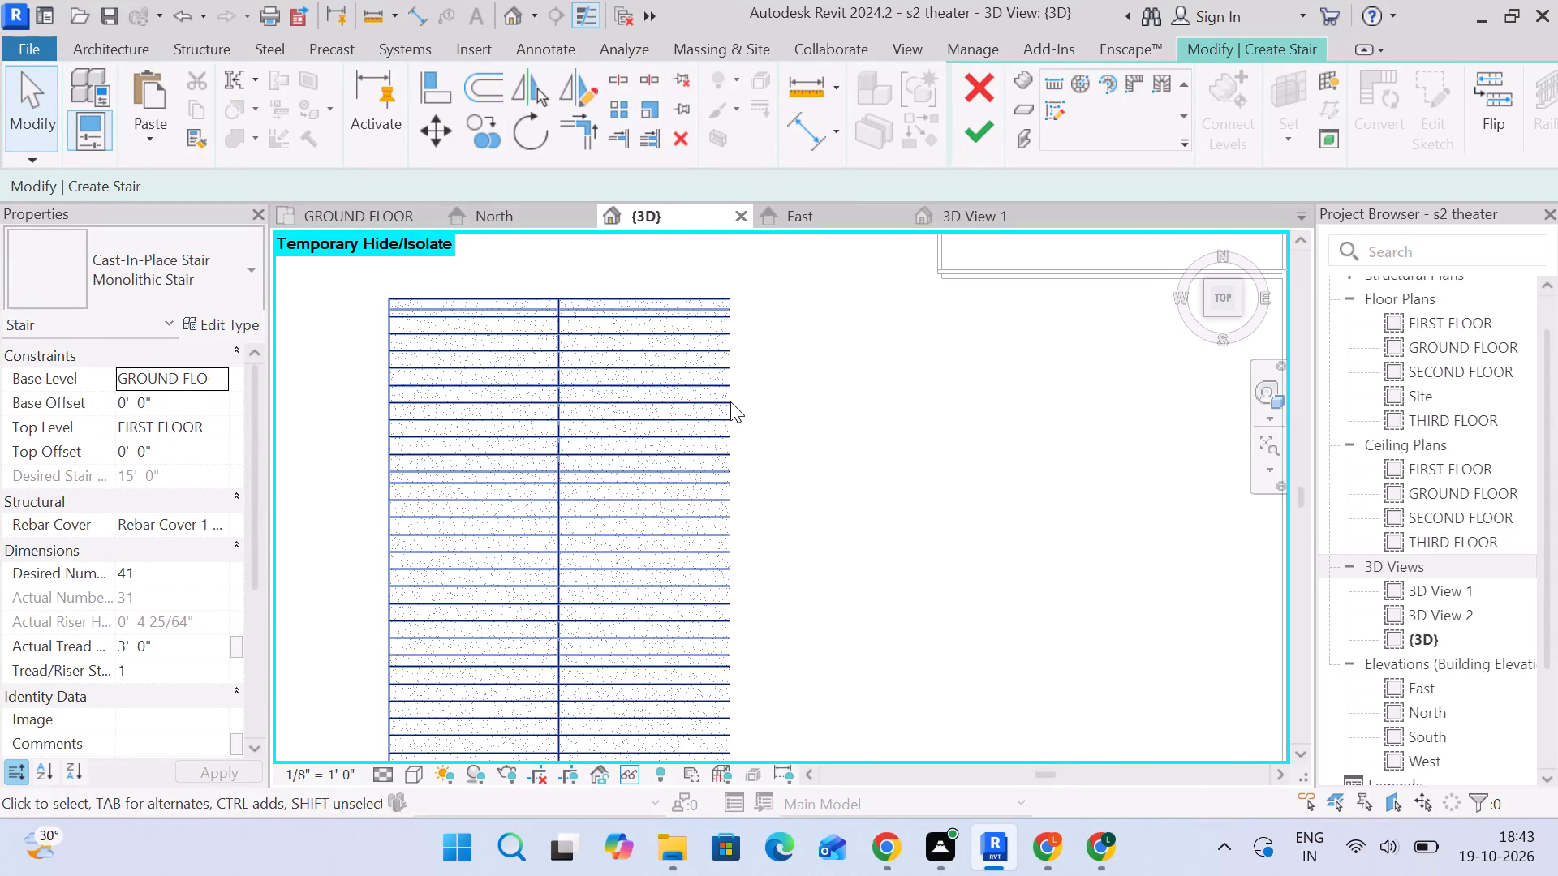
pyautogui.click(730, 401)
pyautogui.moveTo(850, 437); pyautogui.dragTo(842, 307, button='middle')
pyautogui.scroll(-4, 842, 310)
pyautogui.click(869, 347)
pyautogui.scroll(10, 759, 535)
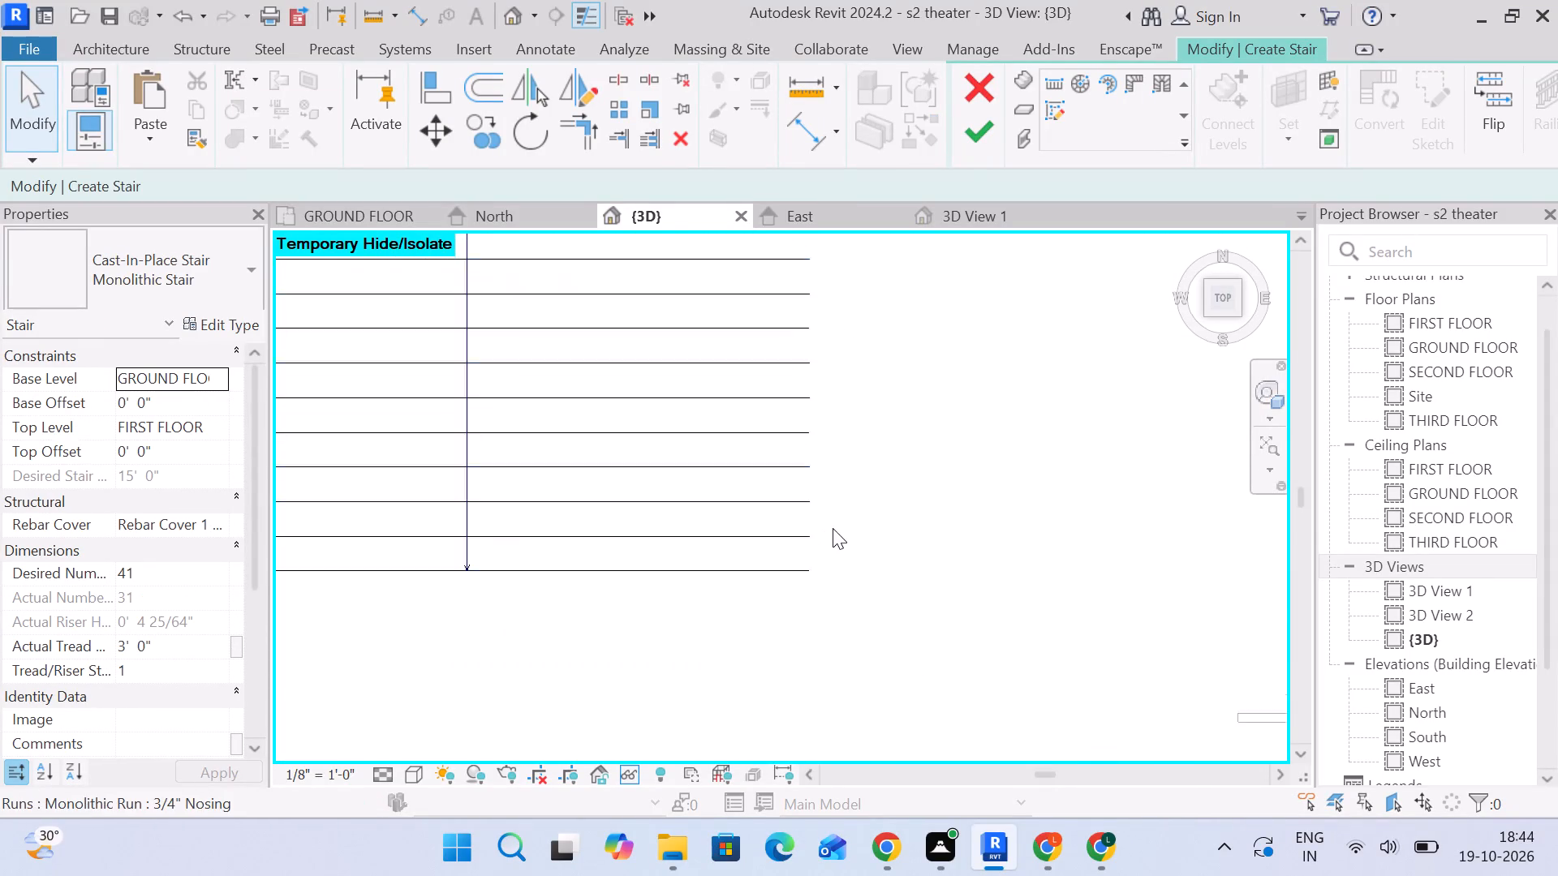
pyautogui.scroll(3, 833, 528)
pyautogui.scroll(-5, 1057, 467)
pyautogui.moveTo(1057, 467); pyautogui.dragTo(1012, 467, button='middle')
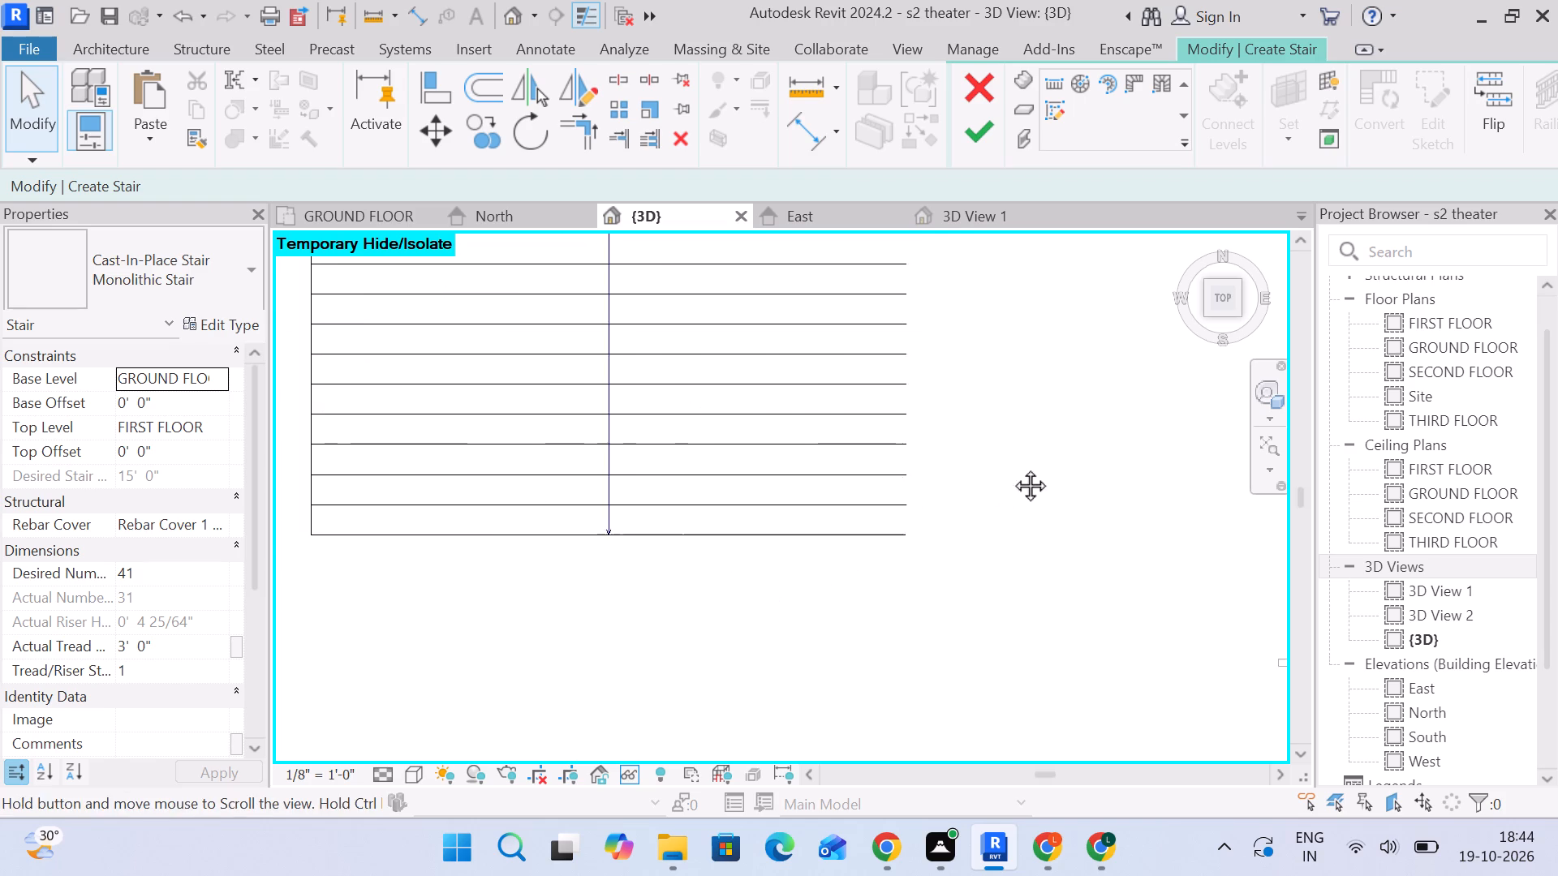
pyautogui.moveTo(1012, 467); pyautogui.dragTo(1011, 467, button='middle')
pyautogui.scroll(-4, 1008, 461)
pyautogui.moveTo(1008, 461); pyautogui.dragTo(902, 484, button='middle')
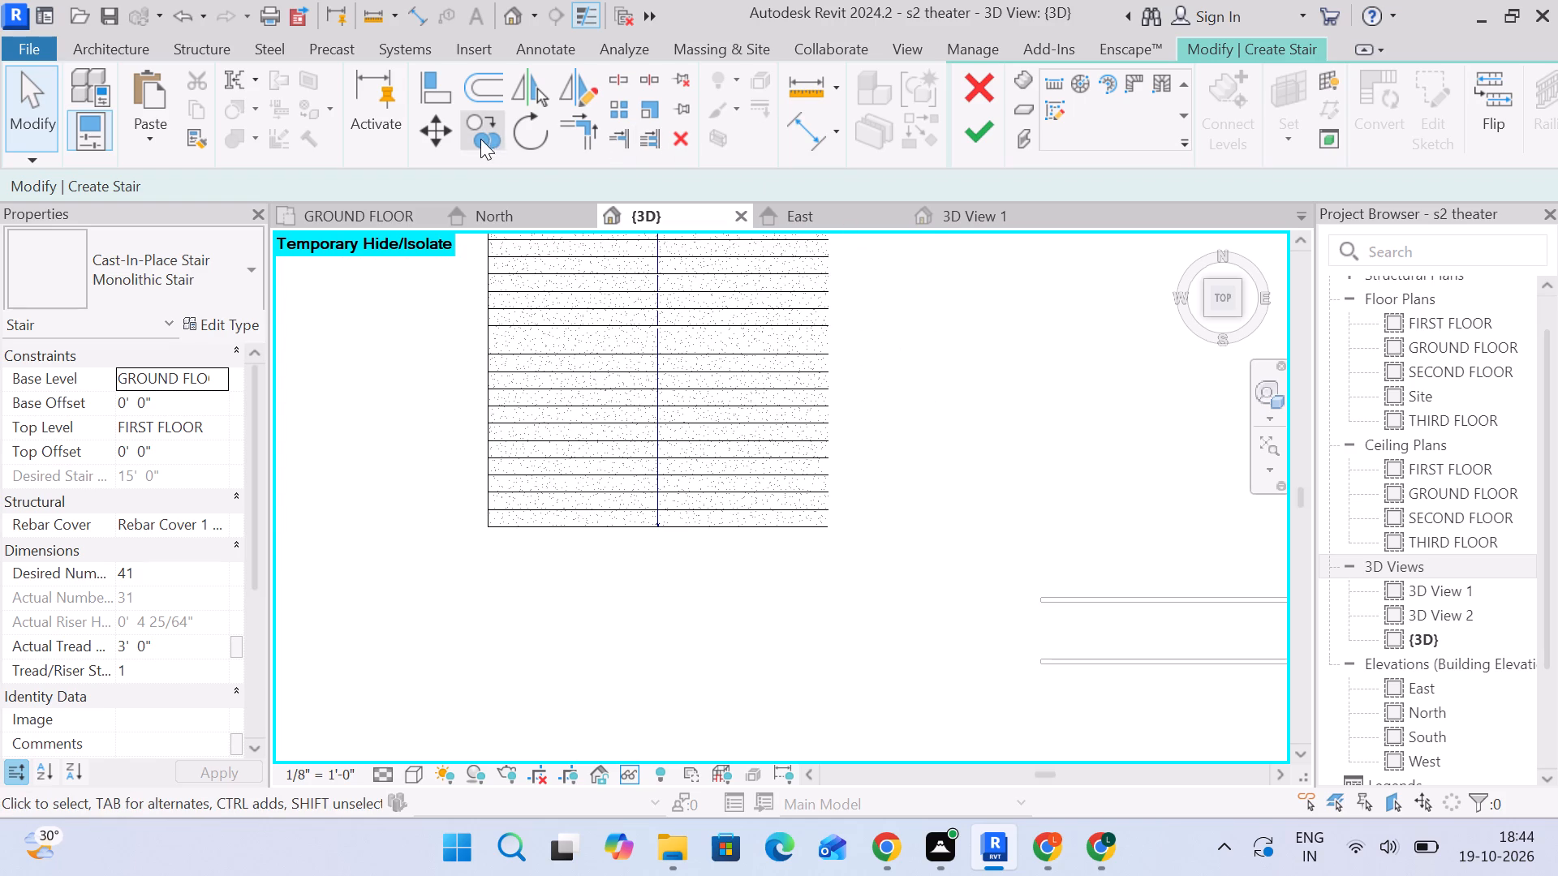
# Move the long run by its northeast corner to the endpoint of the 9" wall at the theater's corner.
pyautogui.click(444, 128)
pyautogui.moveTo(763, 348); pyautogui.dragTo(678, 629, button='middle')
pyautogui.click(727, 356)
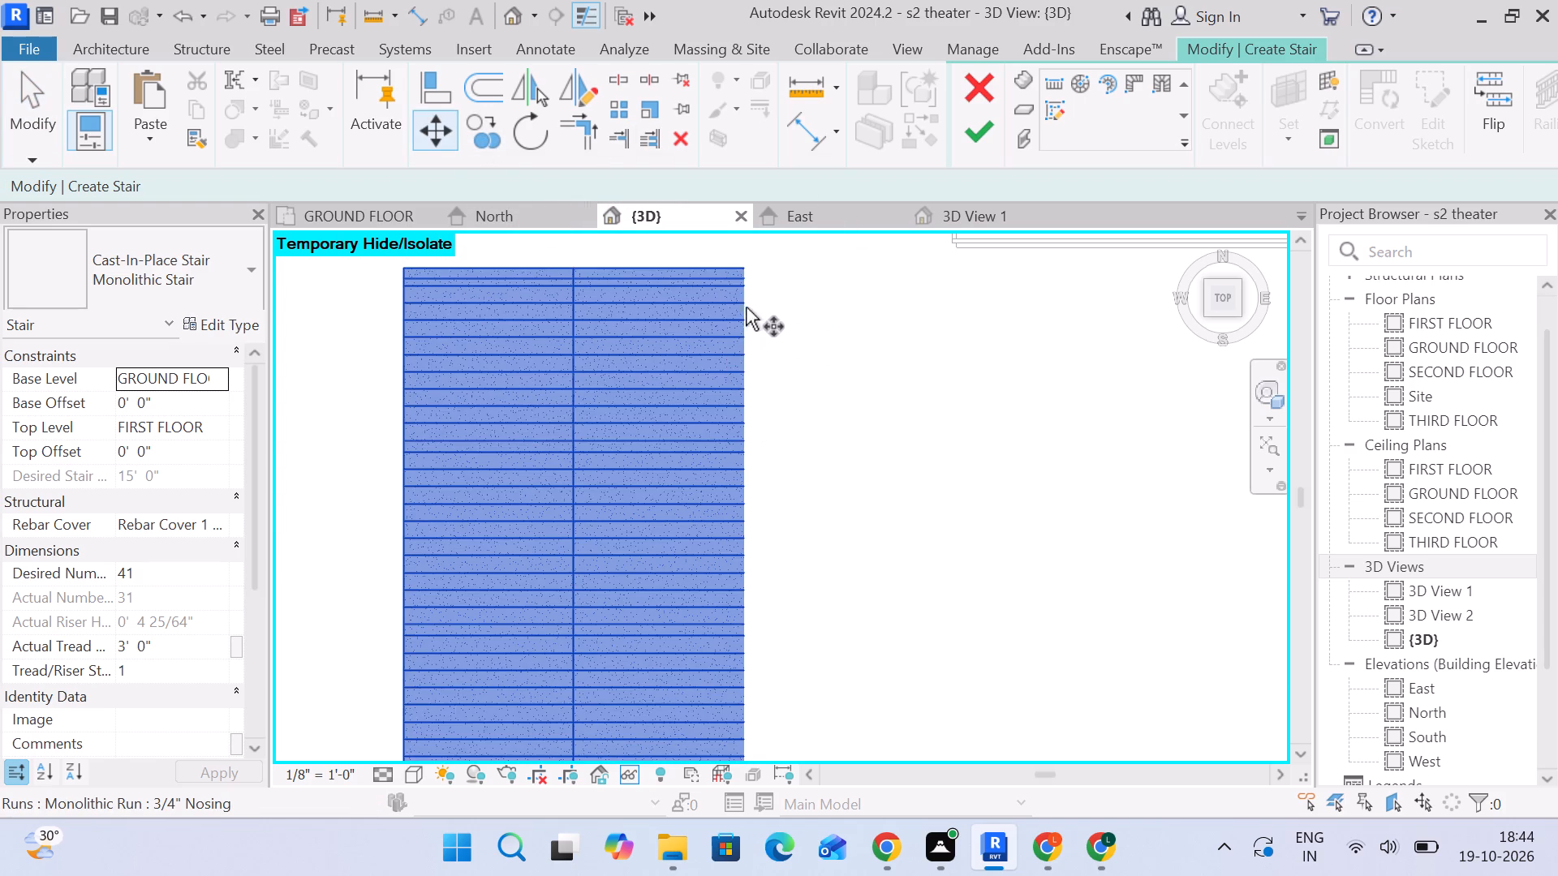
pyautogui.click(430, 120)
pyautogui.moveTo(748, 285); pyautogui.dragTo(693, 379, button='middle')
pyautogui.scroll(4, 692, 379)
pyautogui.click(687, 354)
pyautogui.scroll(-5, 1029, 380)
pyautogui.moveTo(1037, 401); pyautogui.dragTo(633, 391, button='middle')
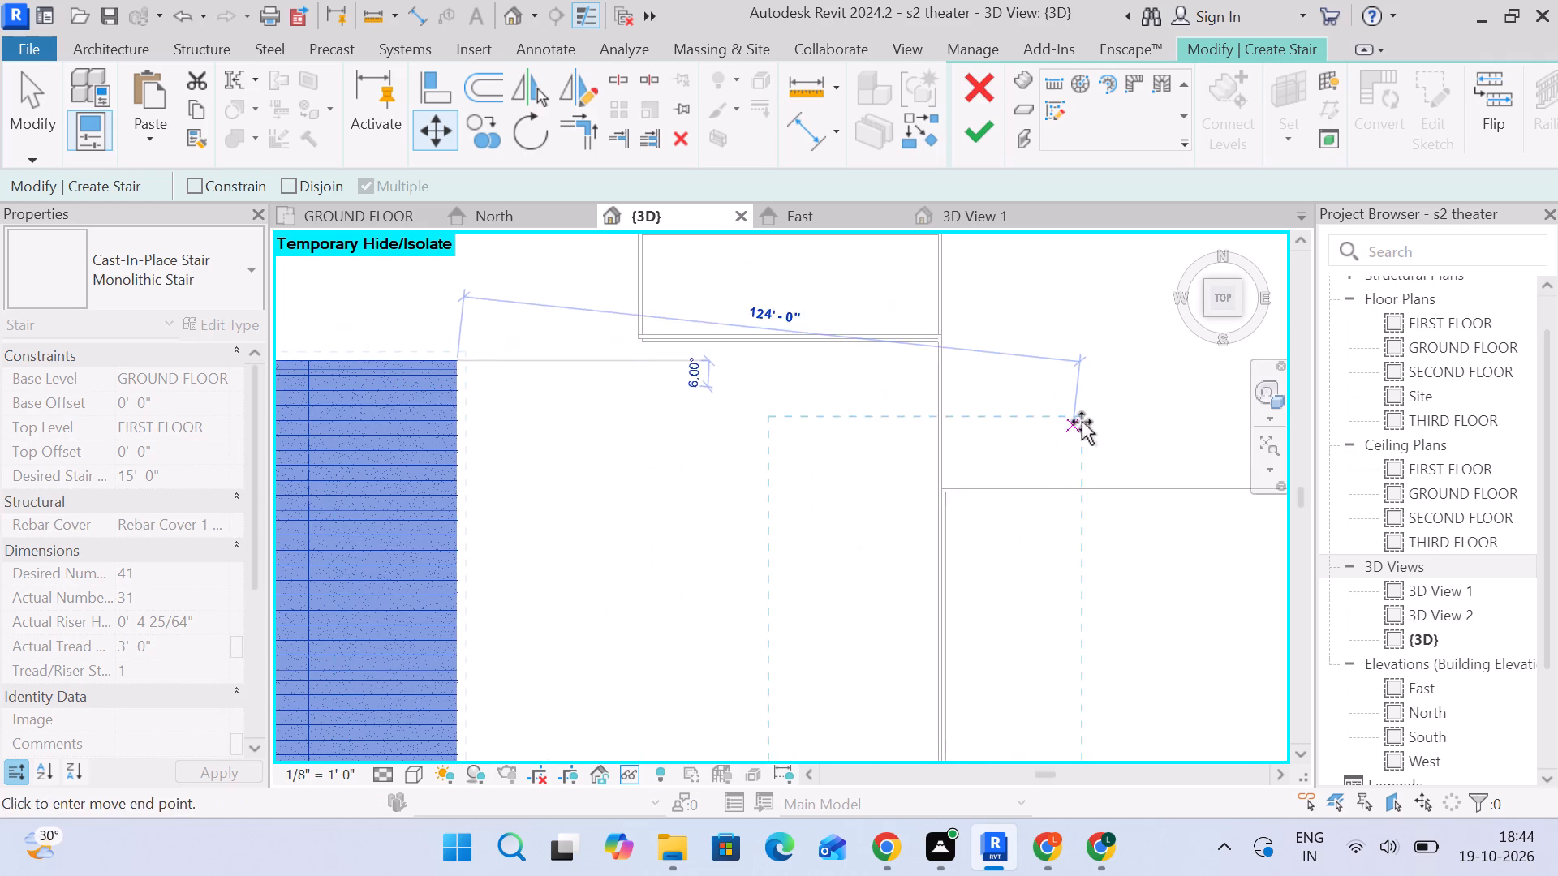
pyautogui.scroll(9, 933, 371)
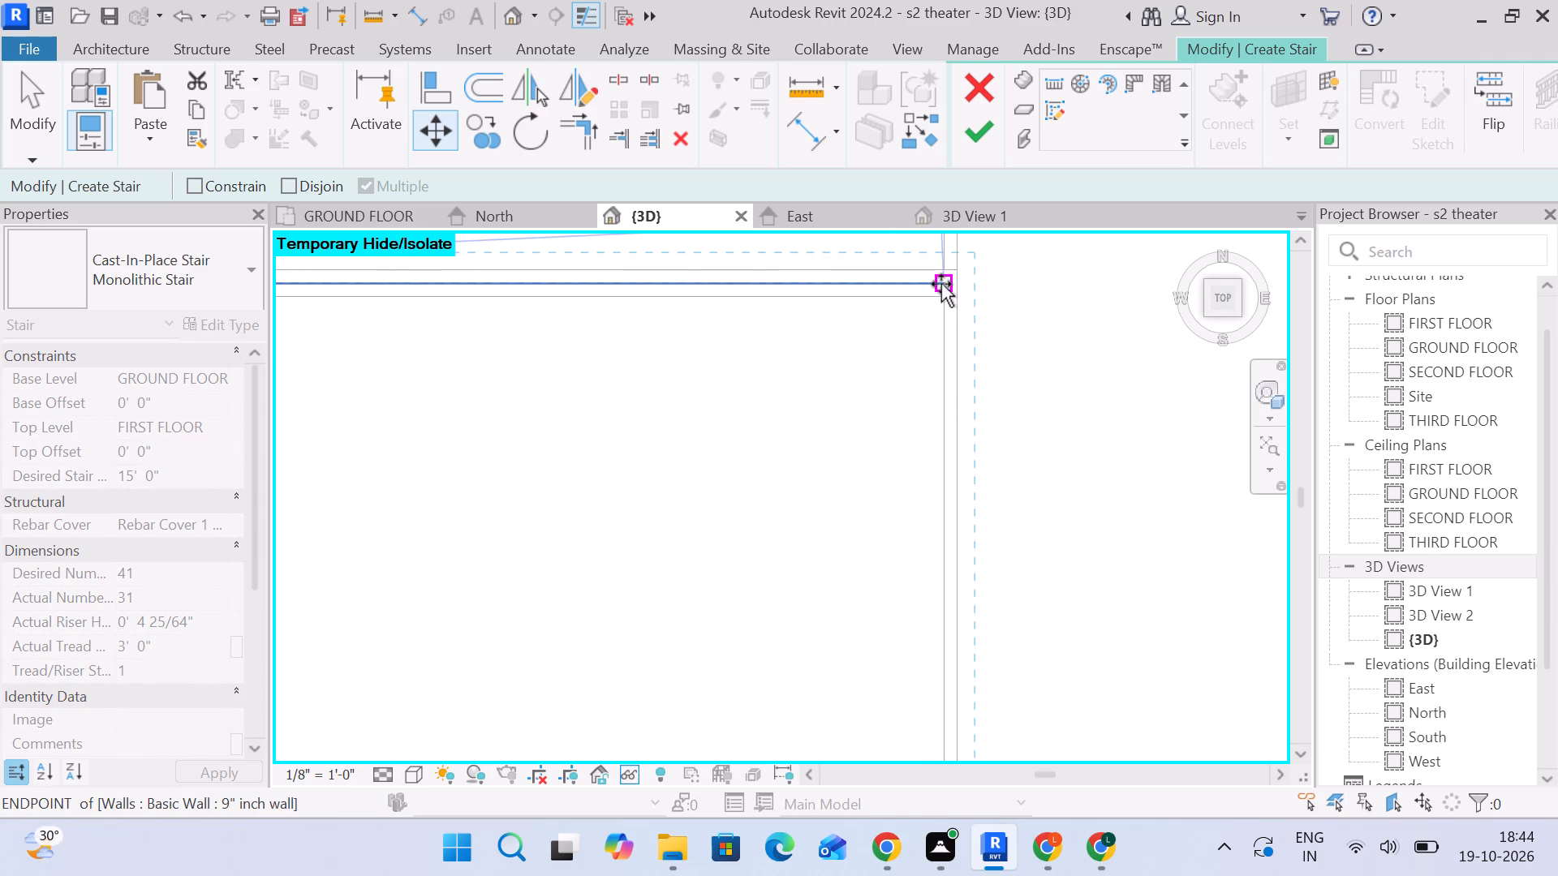
pyautogui.click(941, 284)
pyautogui.scroll(-9, 960, 350)
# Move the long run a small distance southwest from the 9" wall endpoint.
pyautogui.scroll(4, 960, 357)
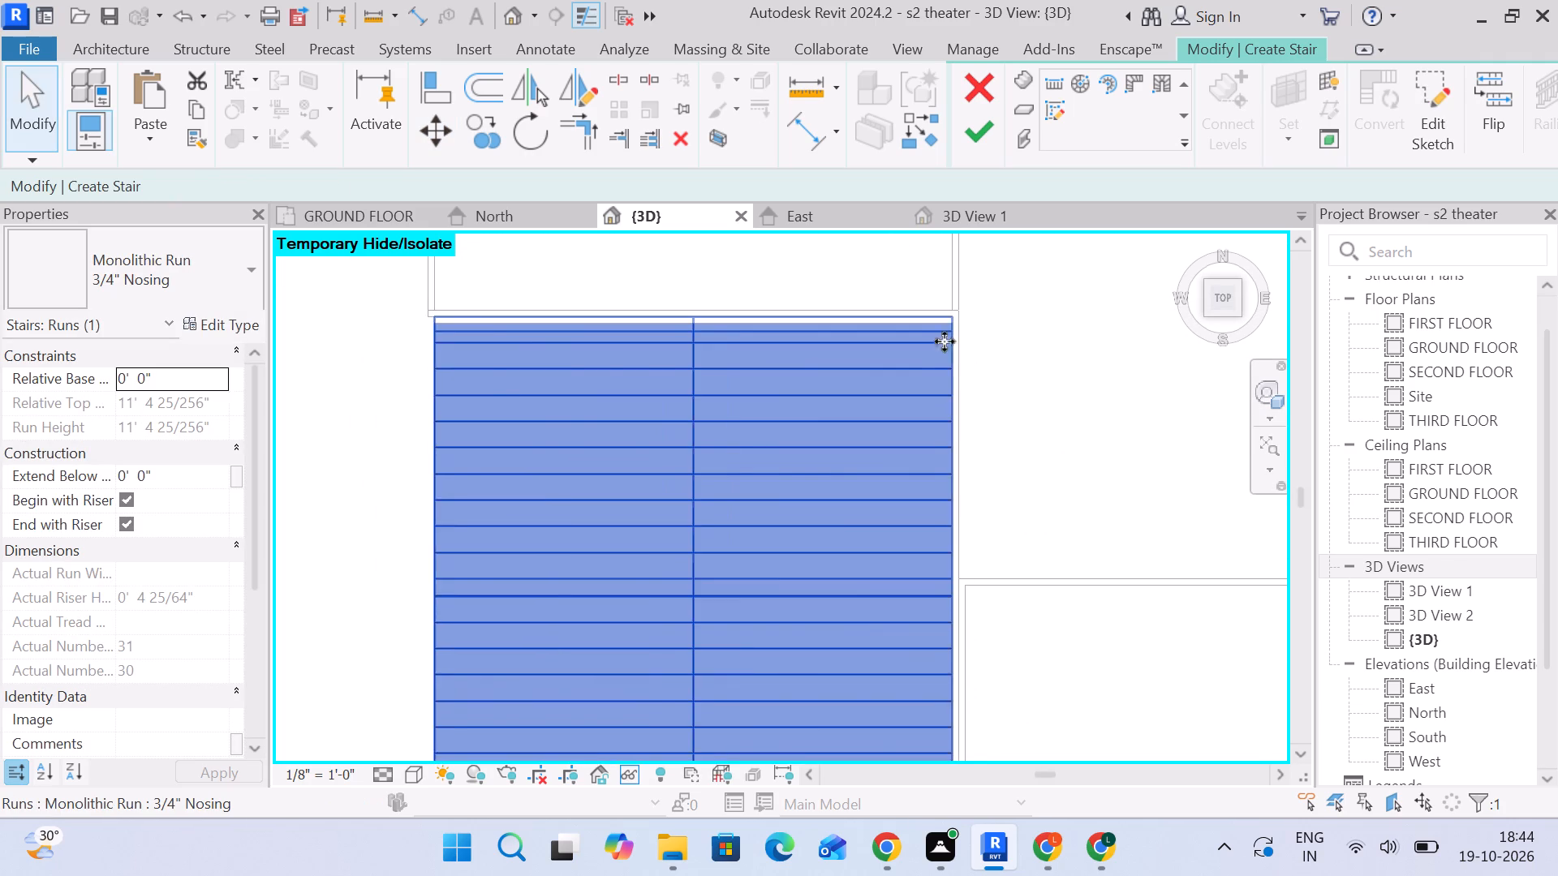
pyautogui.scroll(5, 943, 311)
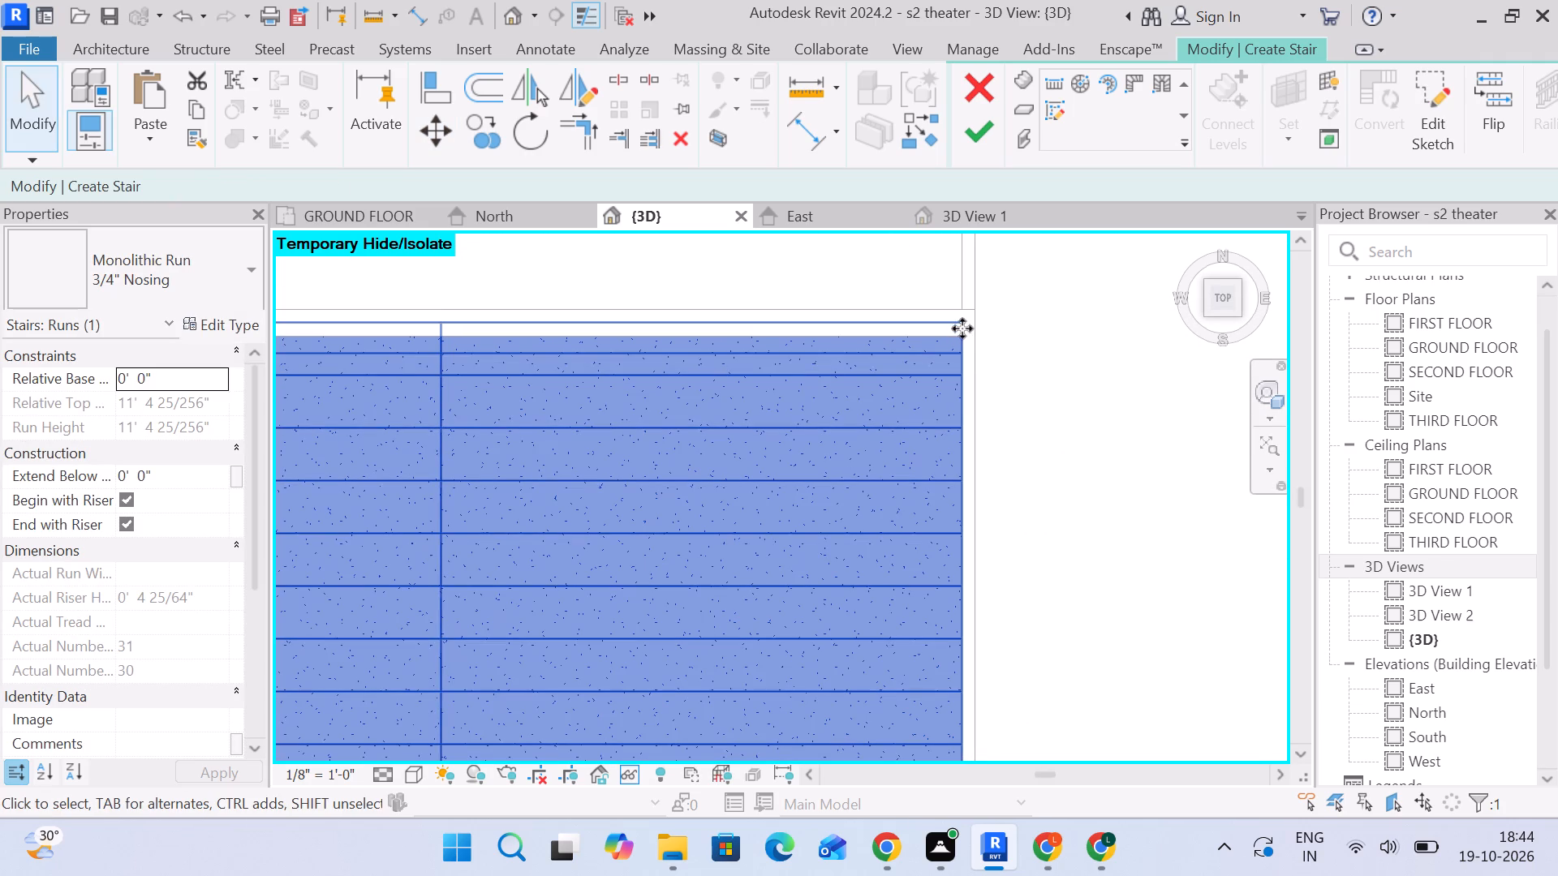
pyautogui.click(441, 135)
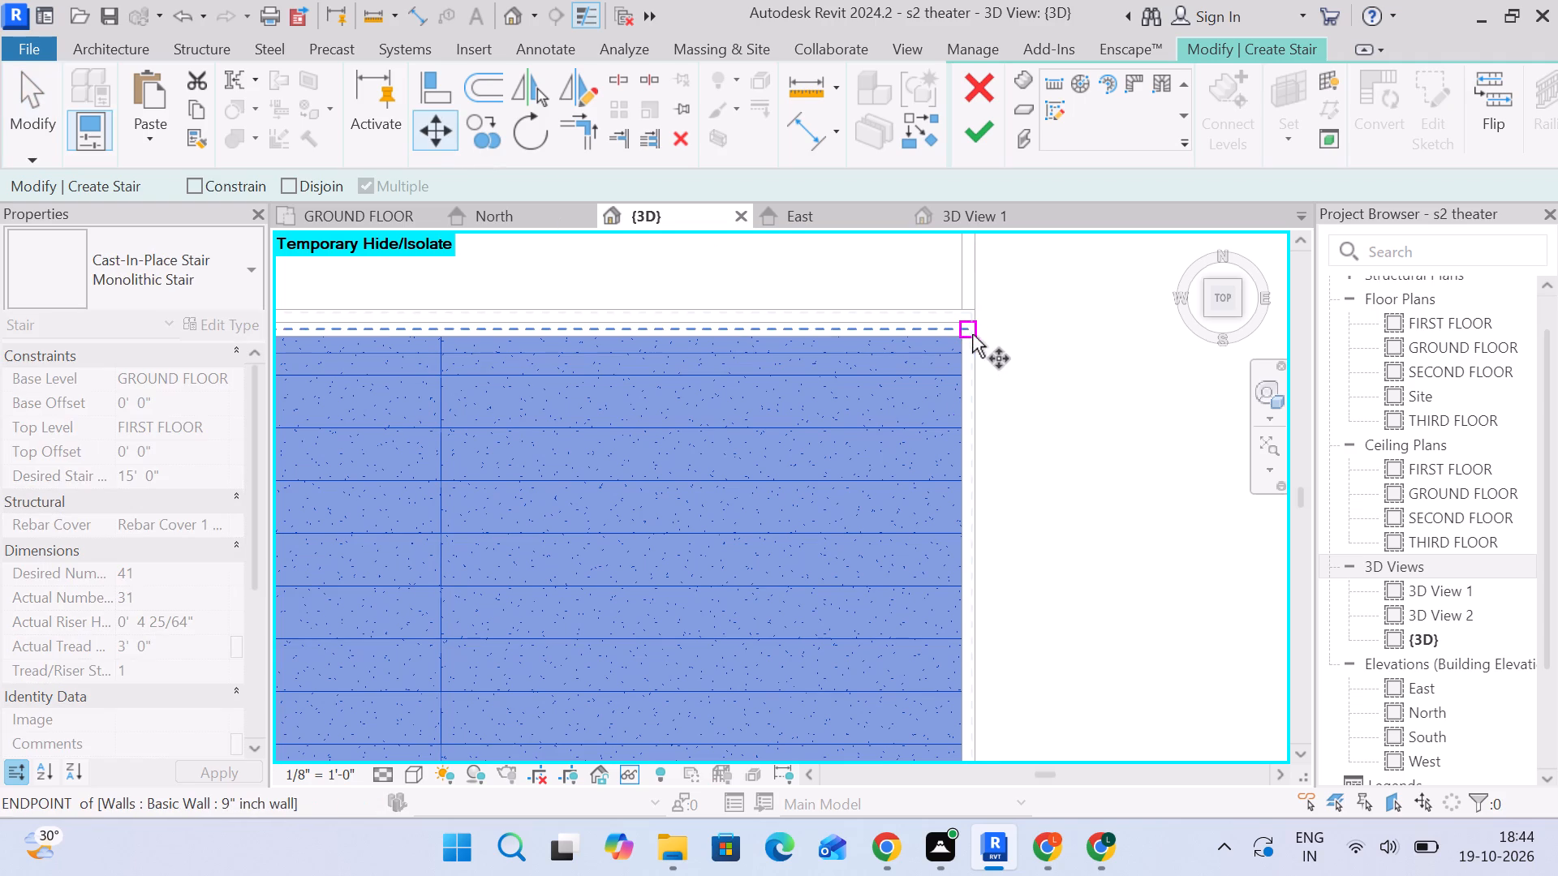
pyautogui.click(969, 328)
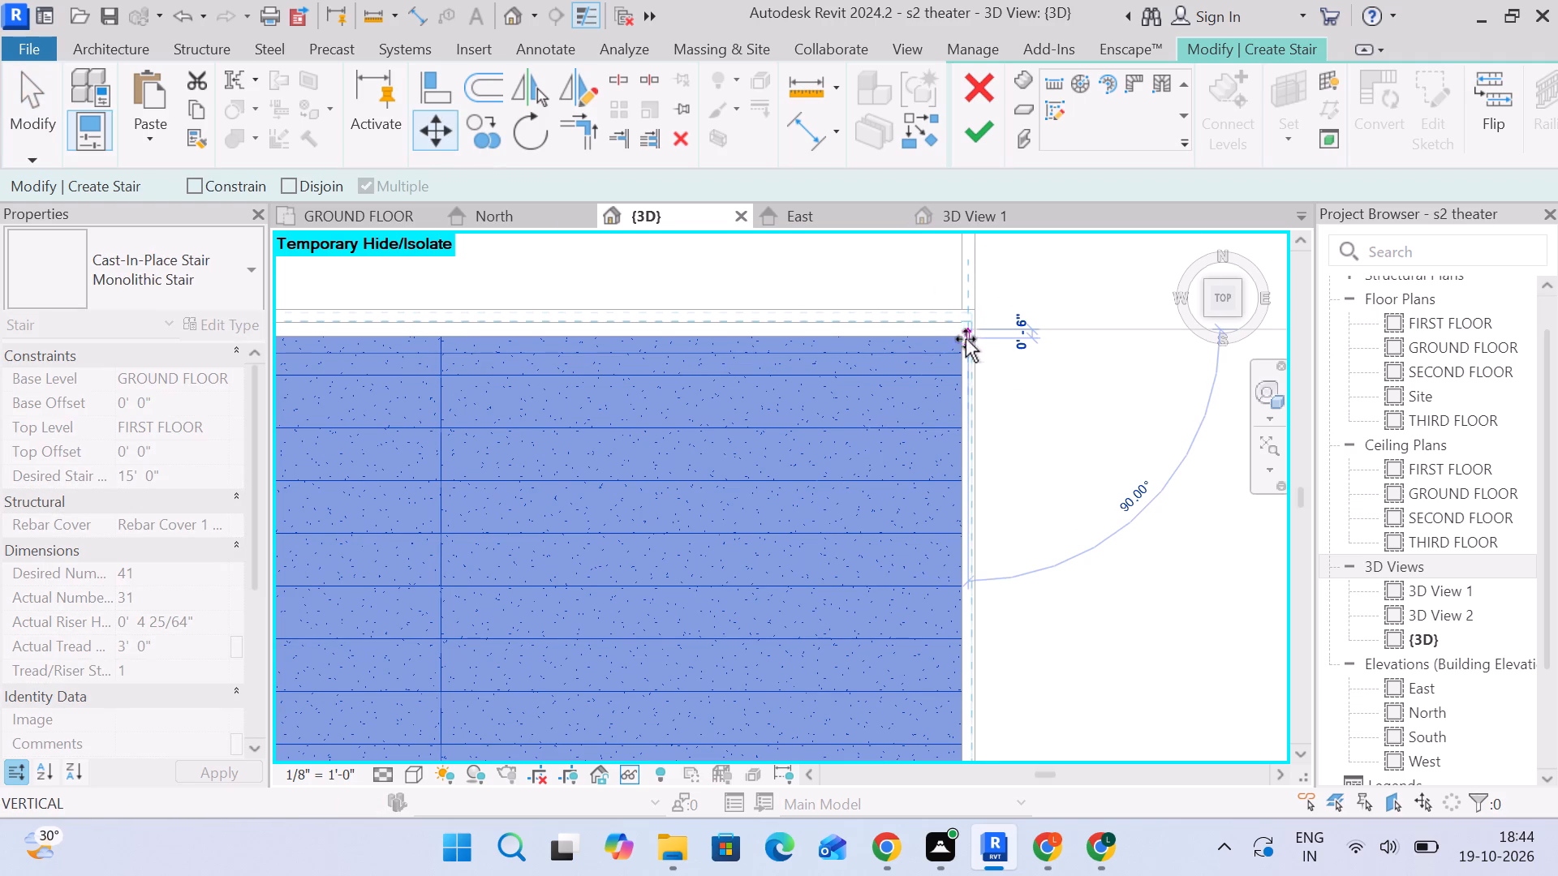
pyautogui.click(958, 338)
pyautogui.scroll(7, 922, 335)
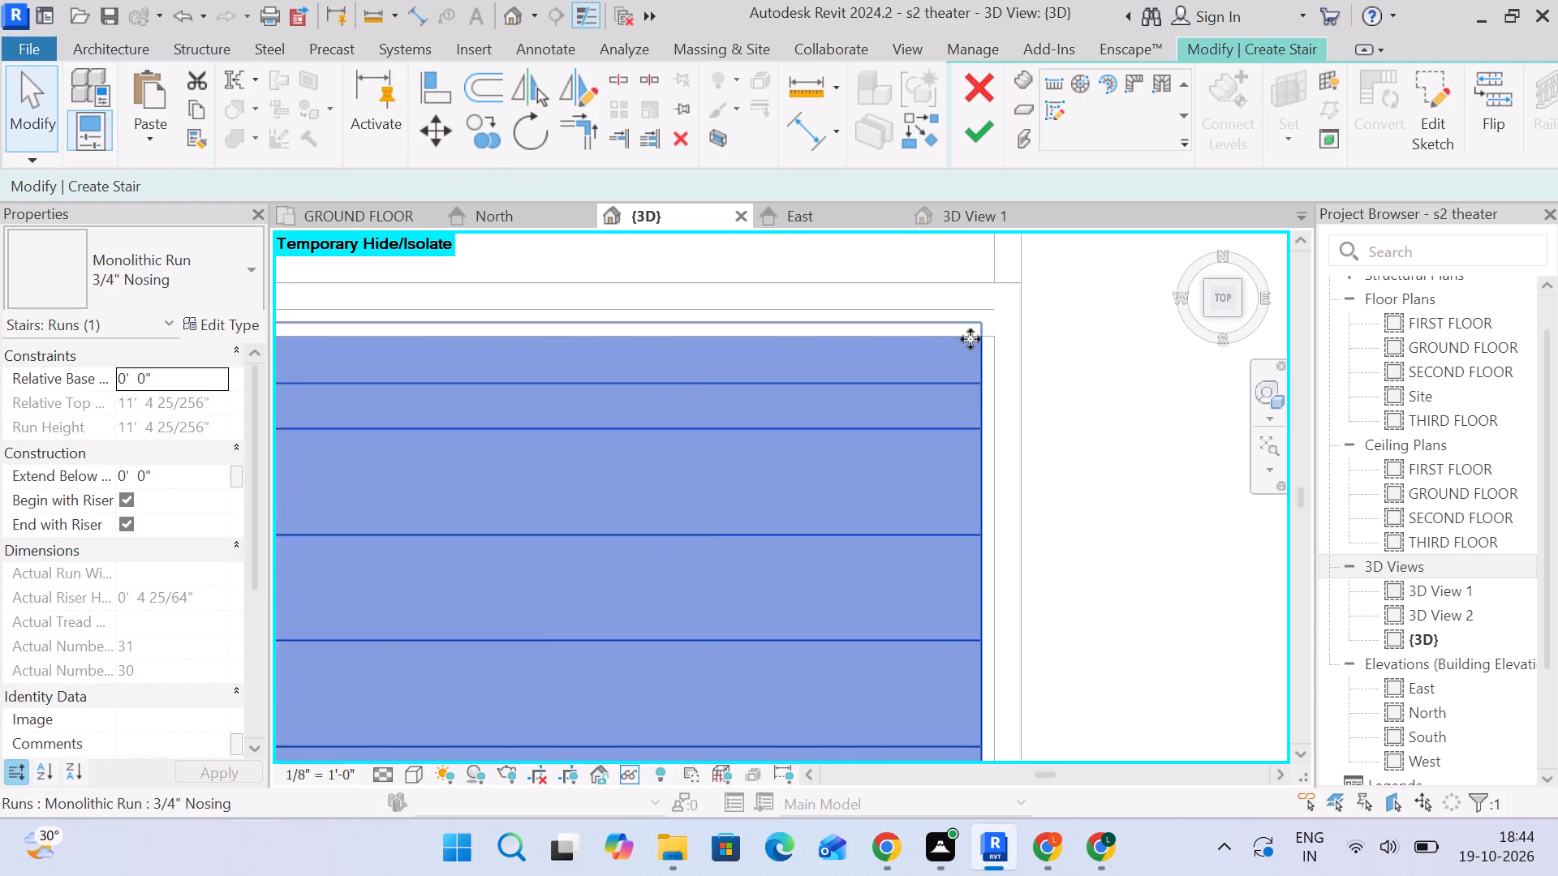
# Align the long run's east edge with the face of the adjacent theater wall.
pyautogui.scroll(2, 971, 339)
pyautogui.moveTo(1038, 397); pyautogui.dragTo(909, 409, button='middle')
pyautogui.click(434, 94)
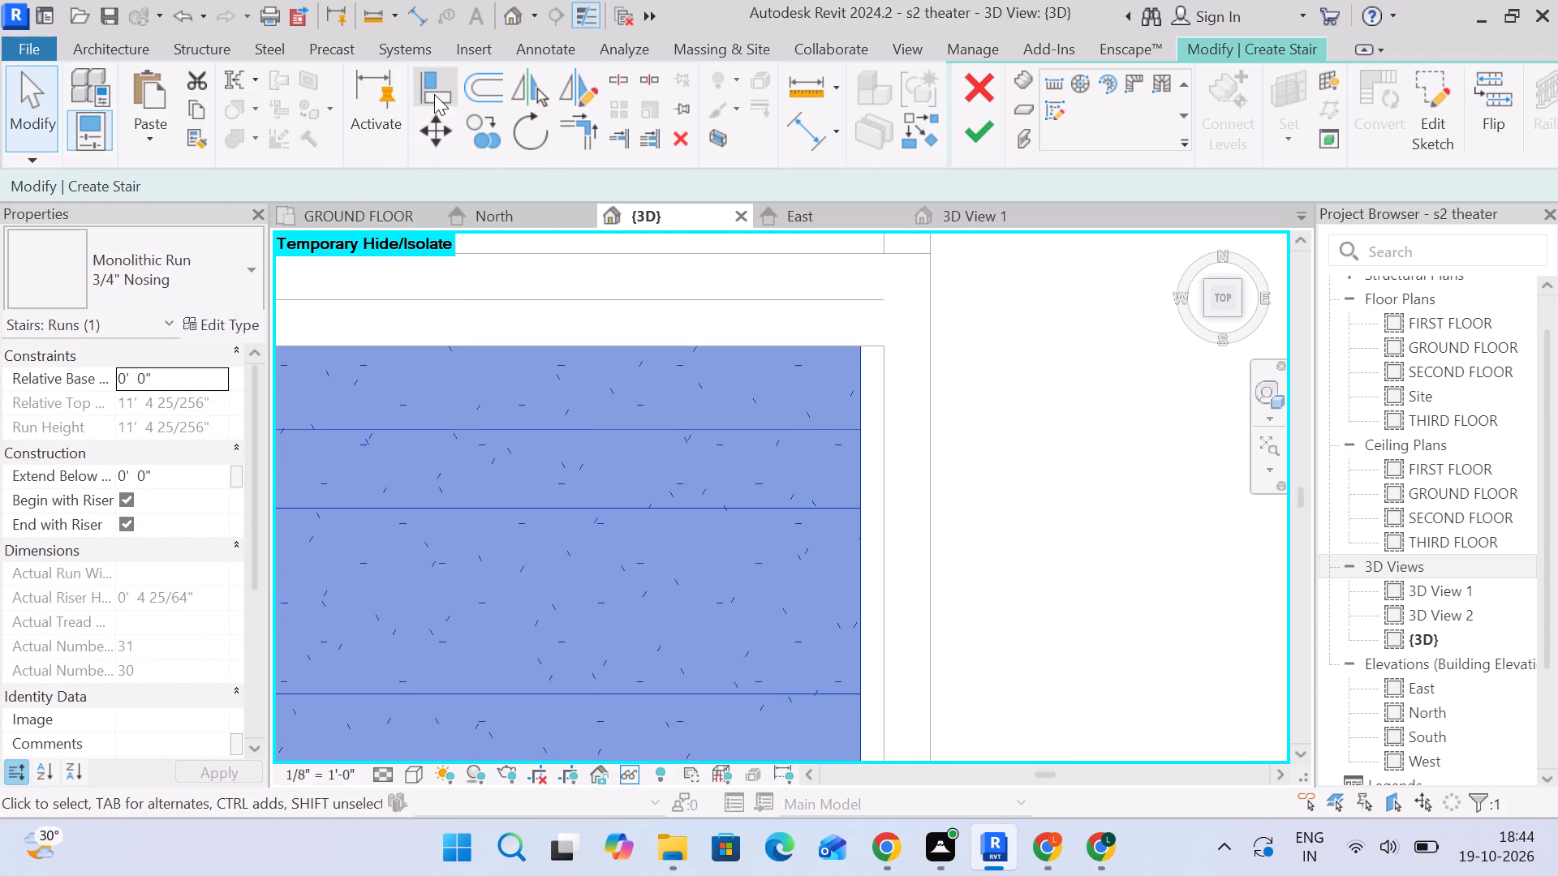
pyautogui.click(880, 450)
pyautogui.click(862, 423)
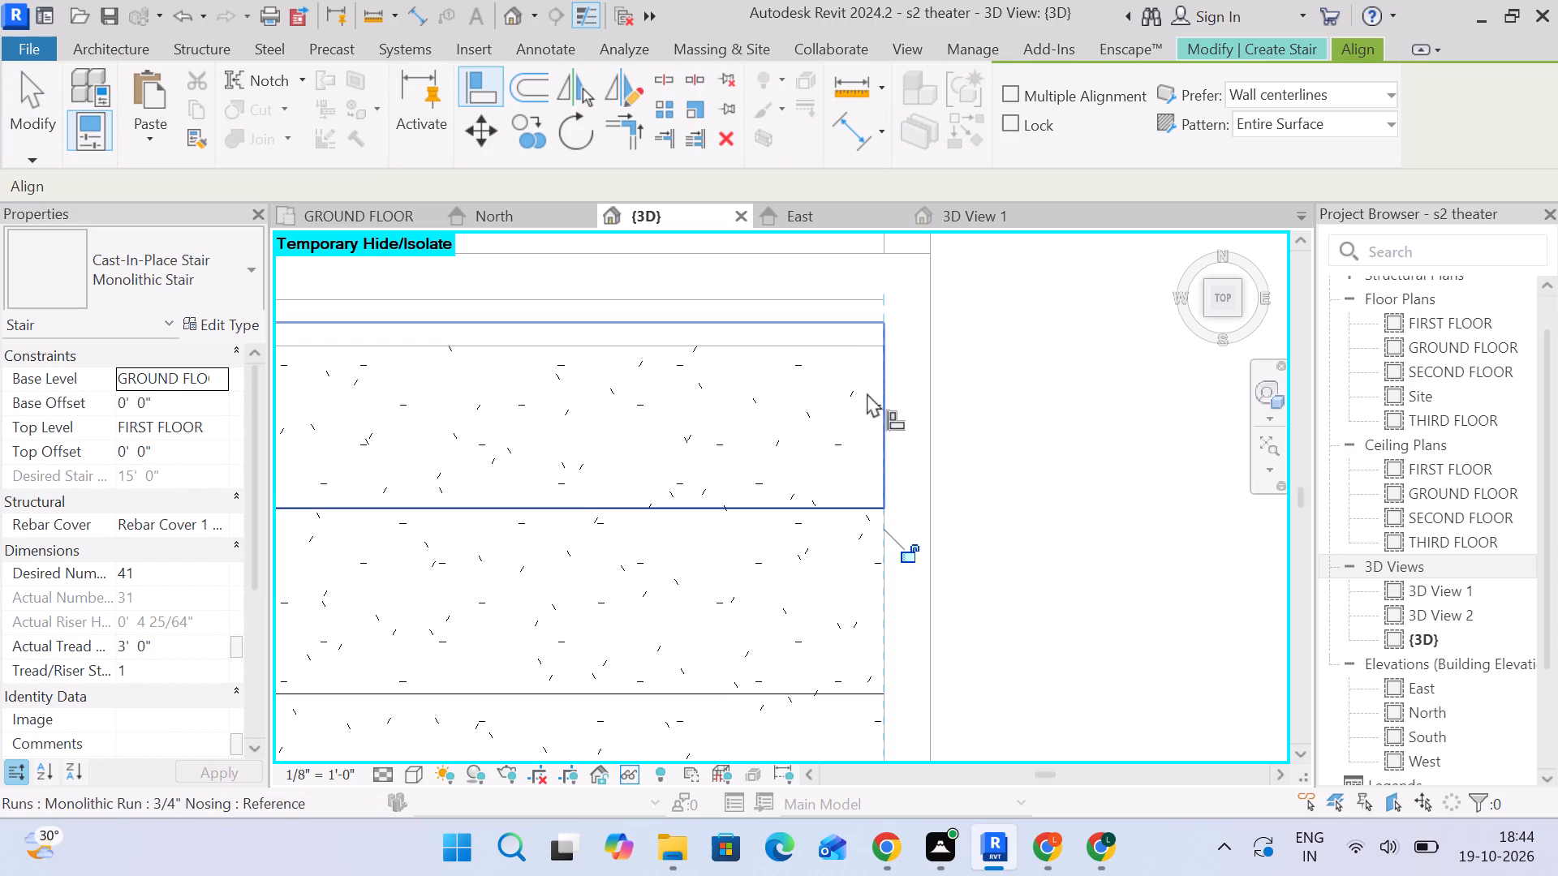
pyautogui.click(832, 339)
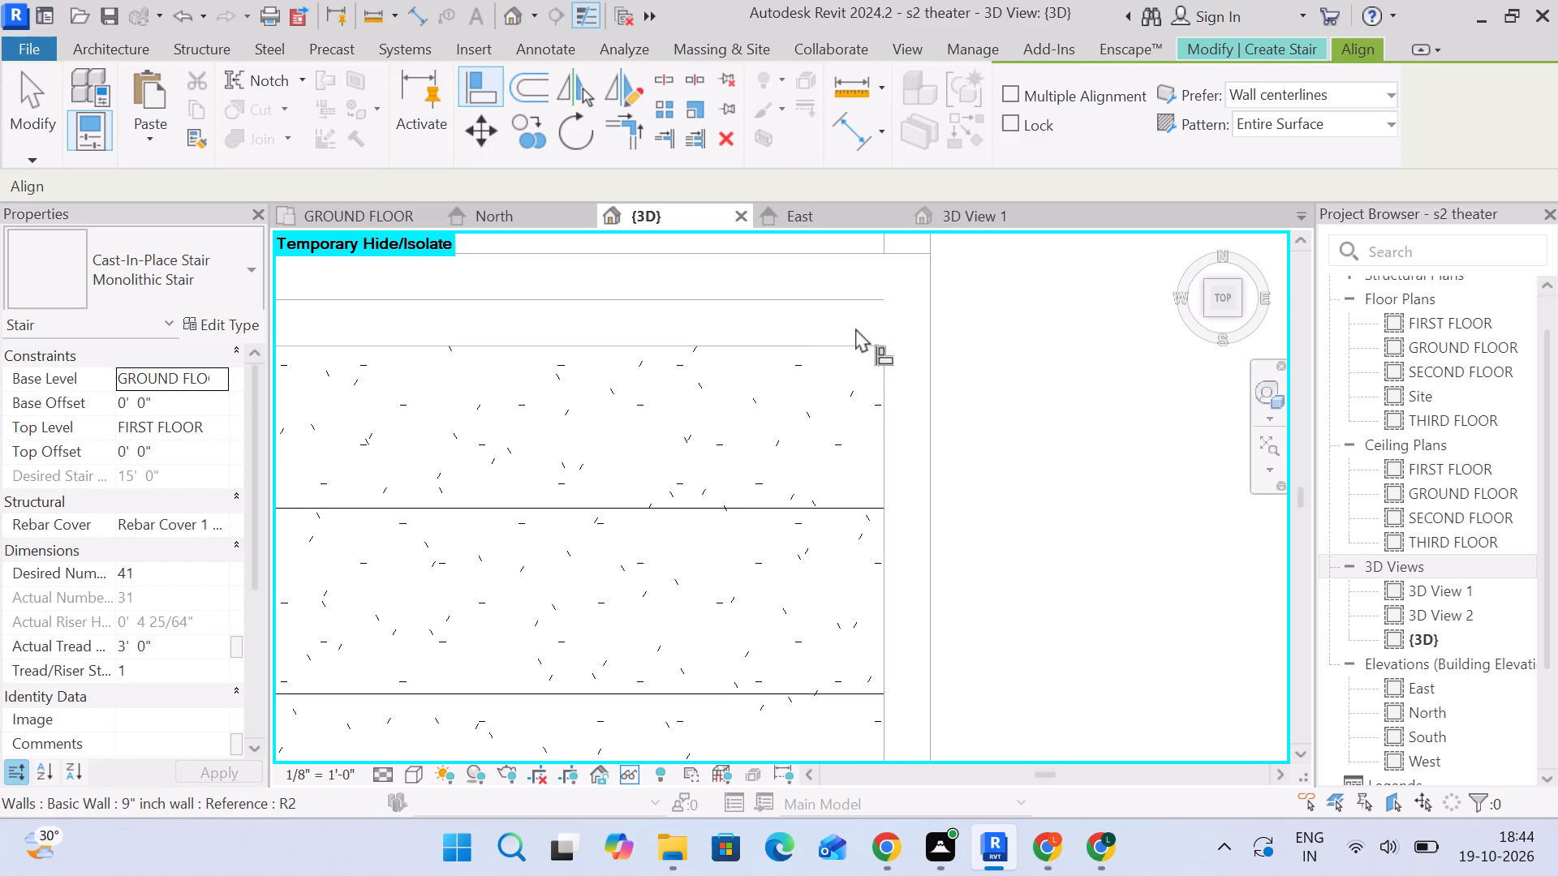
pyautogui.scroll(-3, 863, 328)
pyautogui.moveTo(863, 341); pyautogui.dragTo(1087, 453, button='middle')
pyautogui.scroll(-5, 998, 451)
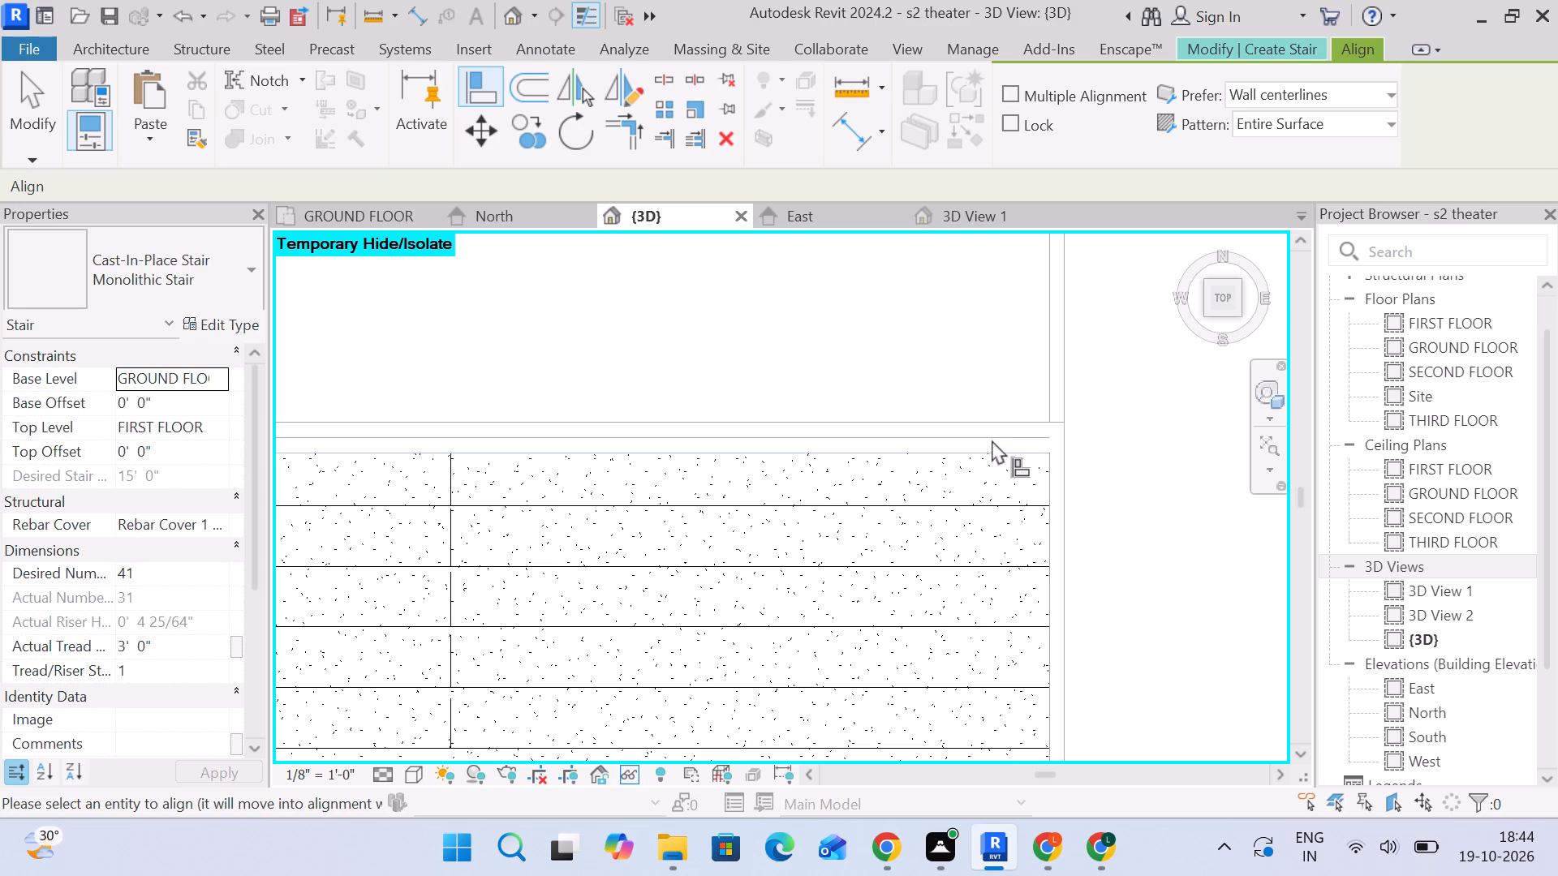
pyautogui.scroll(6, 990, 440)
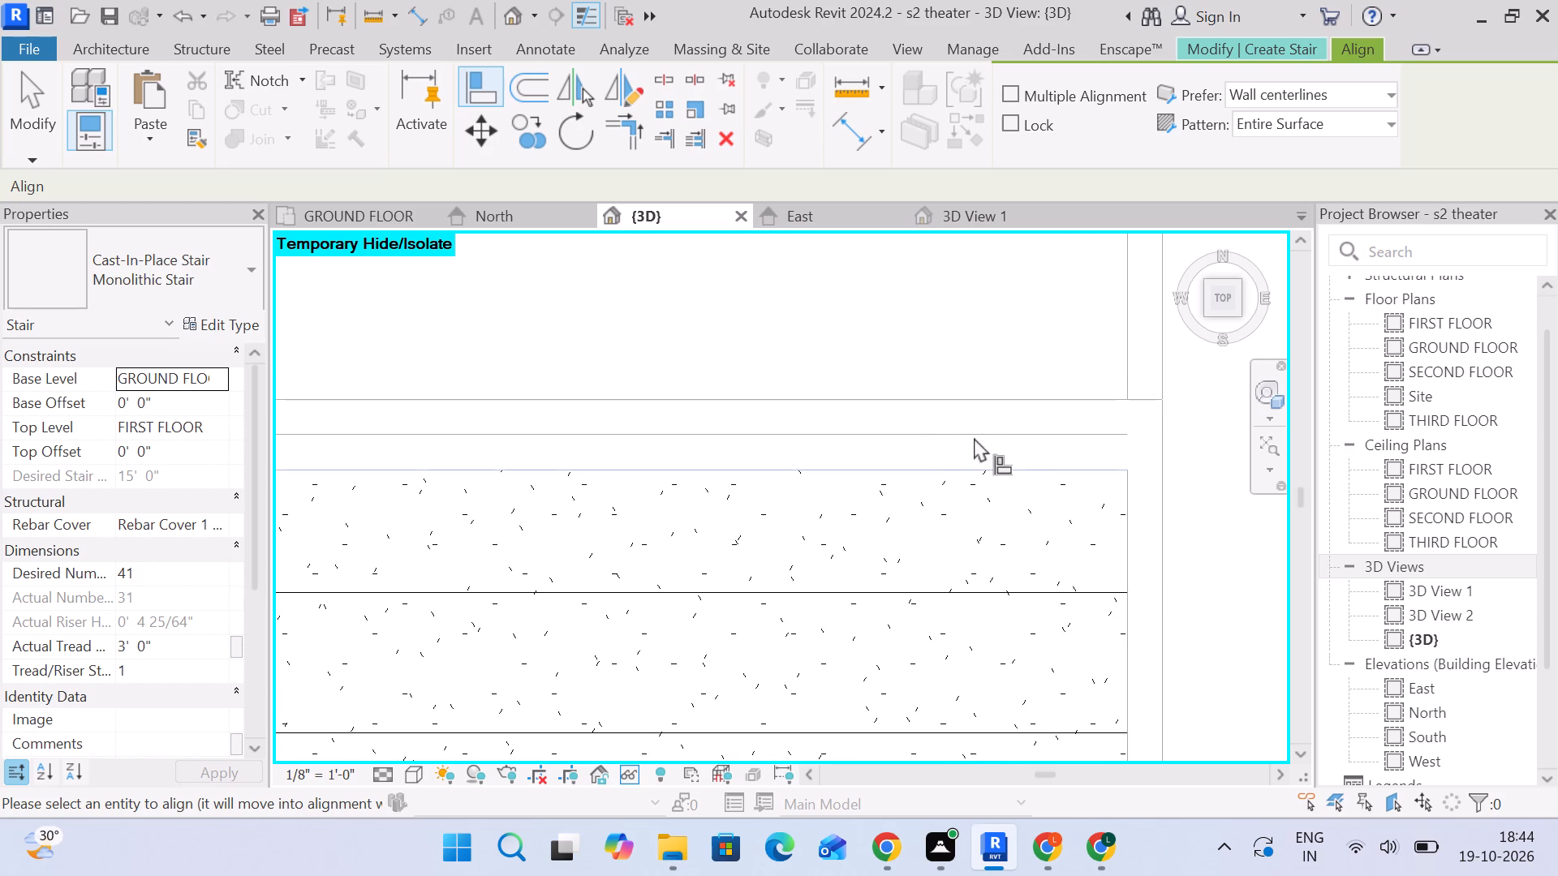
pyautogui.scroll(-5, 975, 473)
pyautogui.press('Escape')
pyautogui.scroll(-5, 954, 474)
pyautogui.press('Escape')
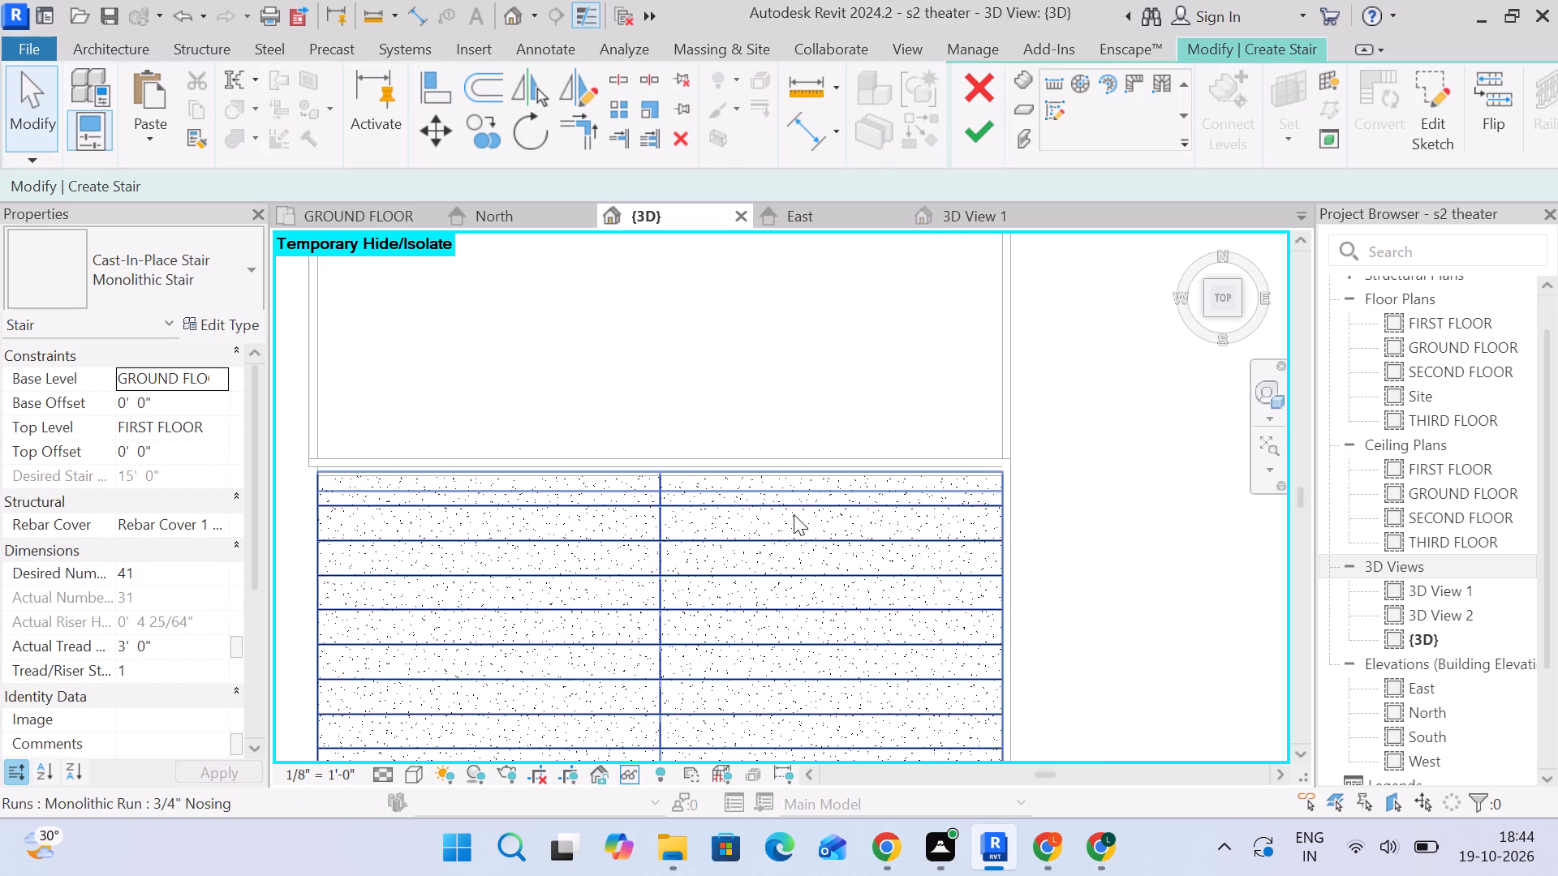
# Nudge the long run south to clear the north wall's face and align the run's north edge with that face.
pyautogui.click(789, 519)
pyautogui.scroll(5, 359, 480)
pyautogui.moveTo(383, 490); pyautogui.dragTo(752, 401, button='middle')
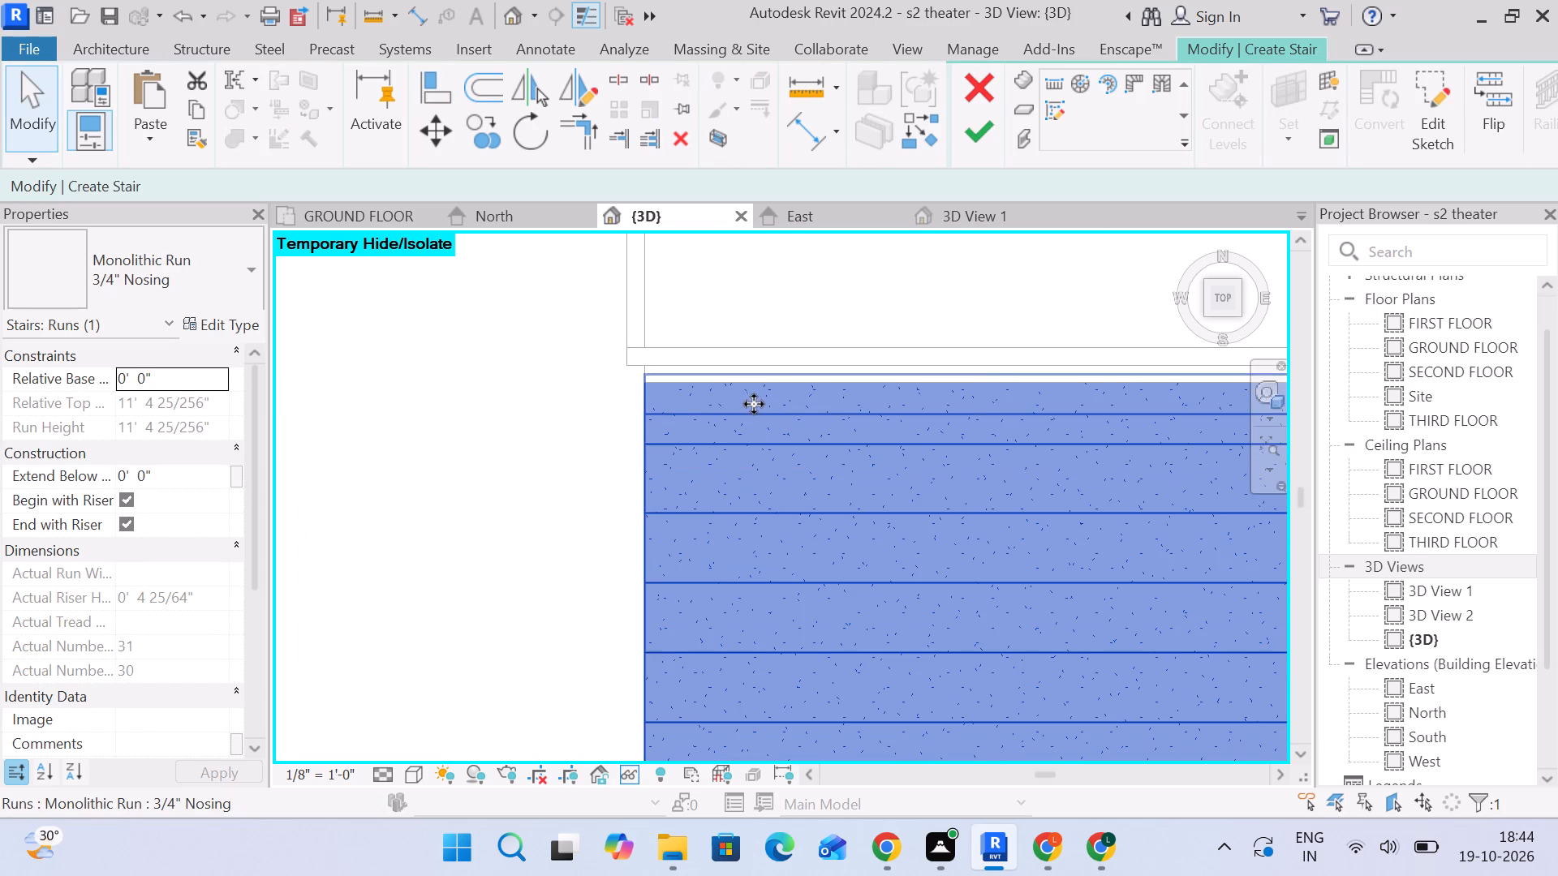
pyautogui.press('Down')
pyautogui.press('Up')
pyautogui.press('Down')
pyautogui.press('Down')
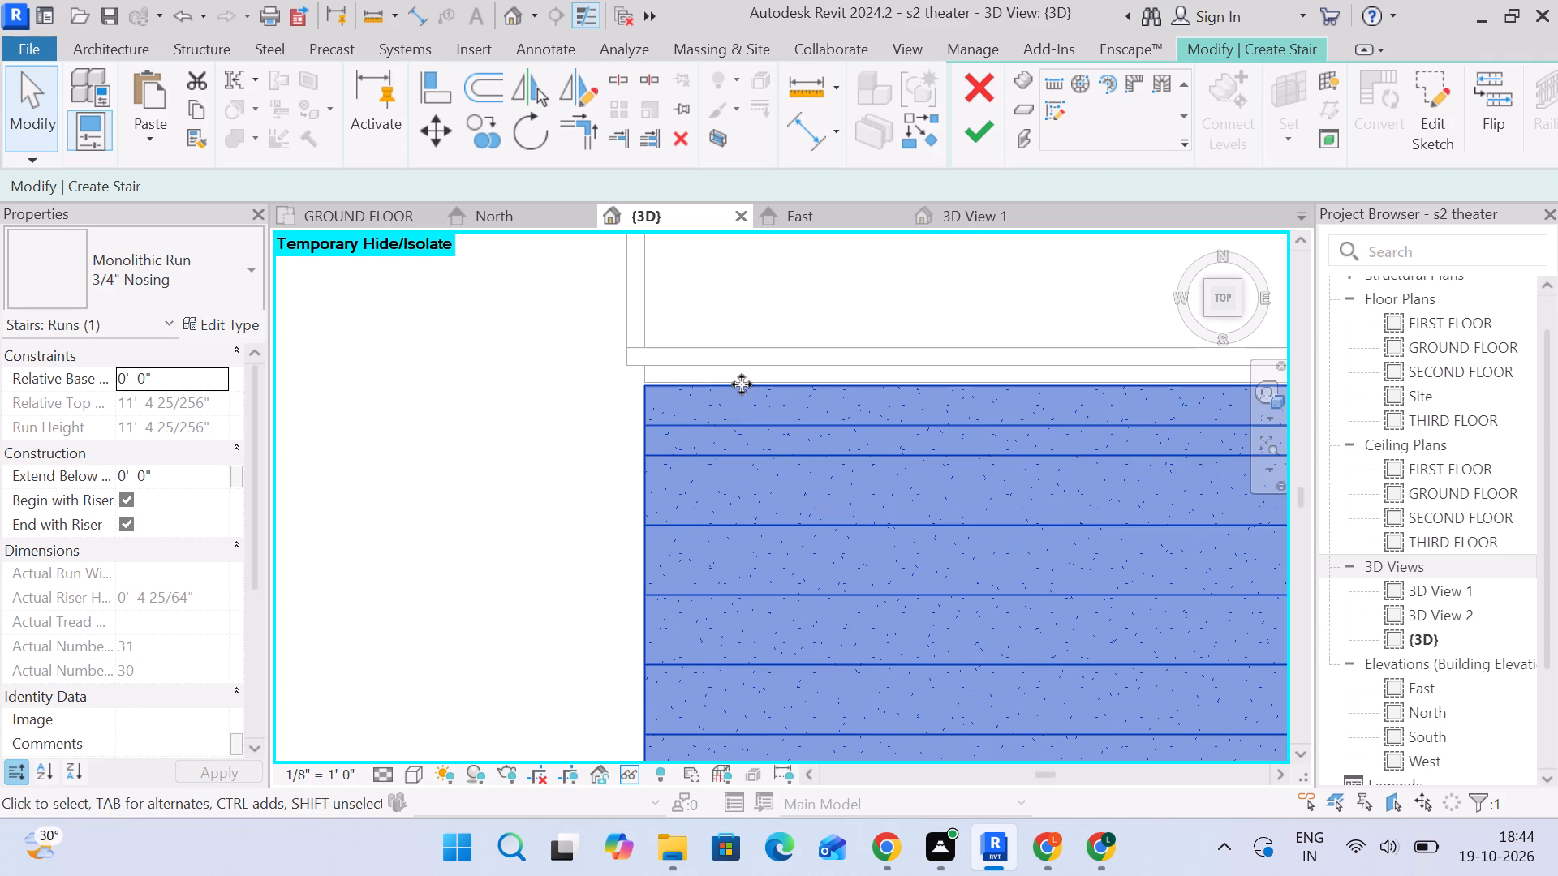
pyautogui.scroll(4, 719, 390)
pyautogui.press('Down')
pyautogui.press('Down')
pyautogui.scroll(3, 676, 396)
pyautogui.moveTo(427, 80); pyautogui.dragTo(427, 92)
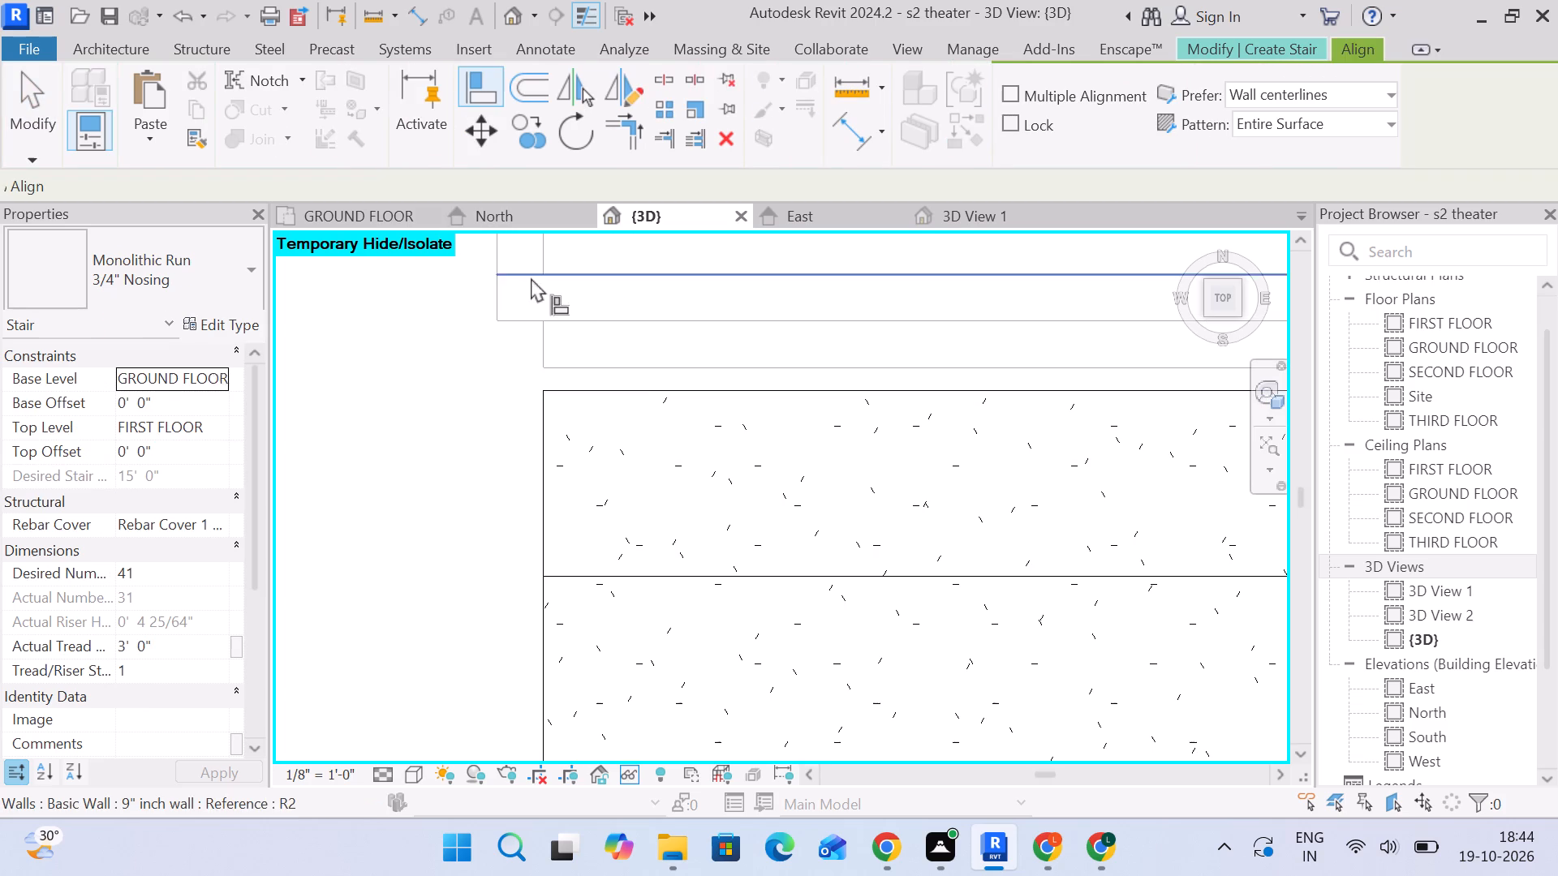
pyautogui.click(608, 359)
pyautogui.click(609, 384)
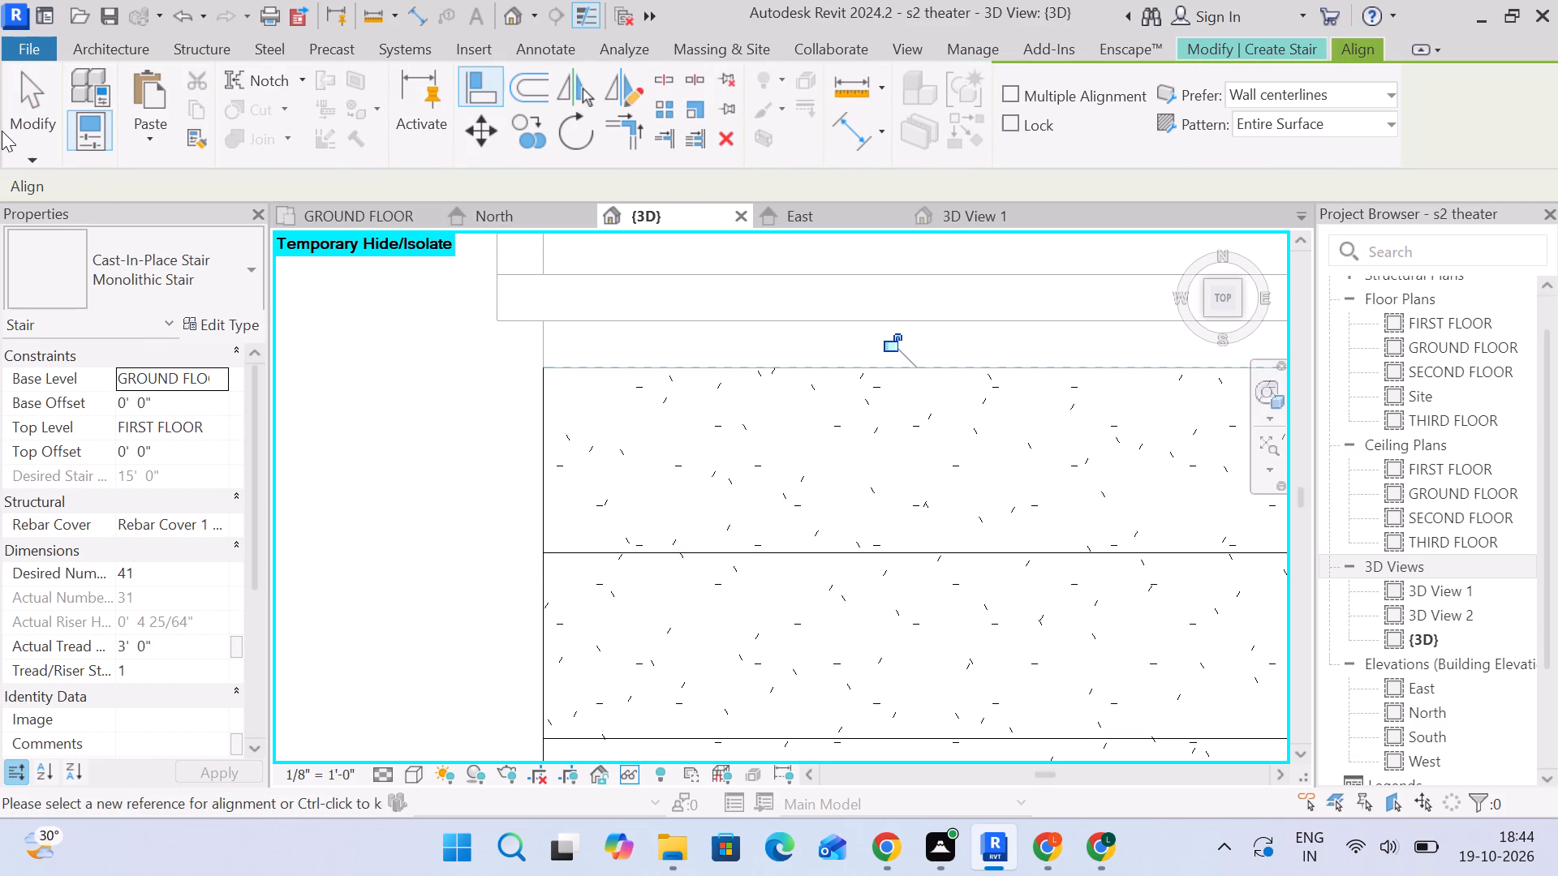
pyautogui.click(32, 126)
# Examine the aligned run's fit between the theater walls, from its north end to its lowest steps, from above and in 3D.
pyautogui.scroll(-11, 648, 362)
pyautogui.scroll(-2, 880, 547)
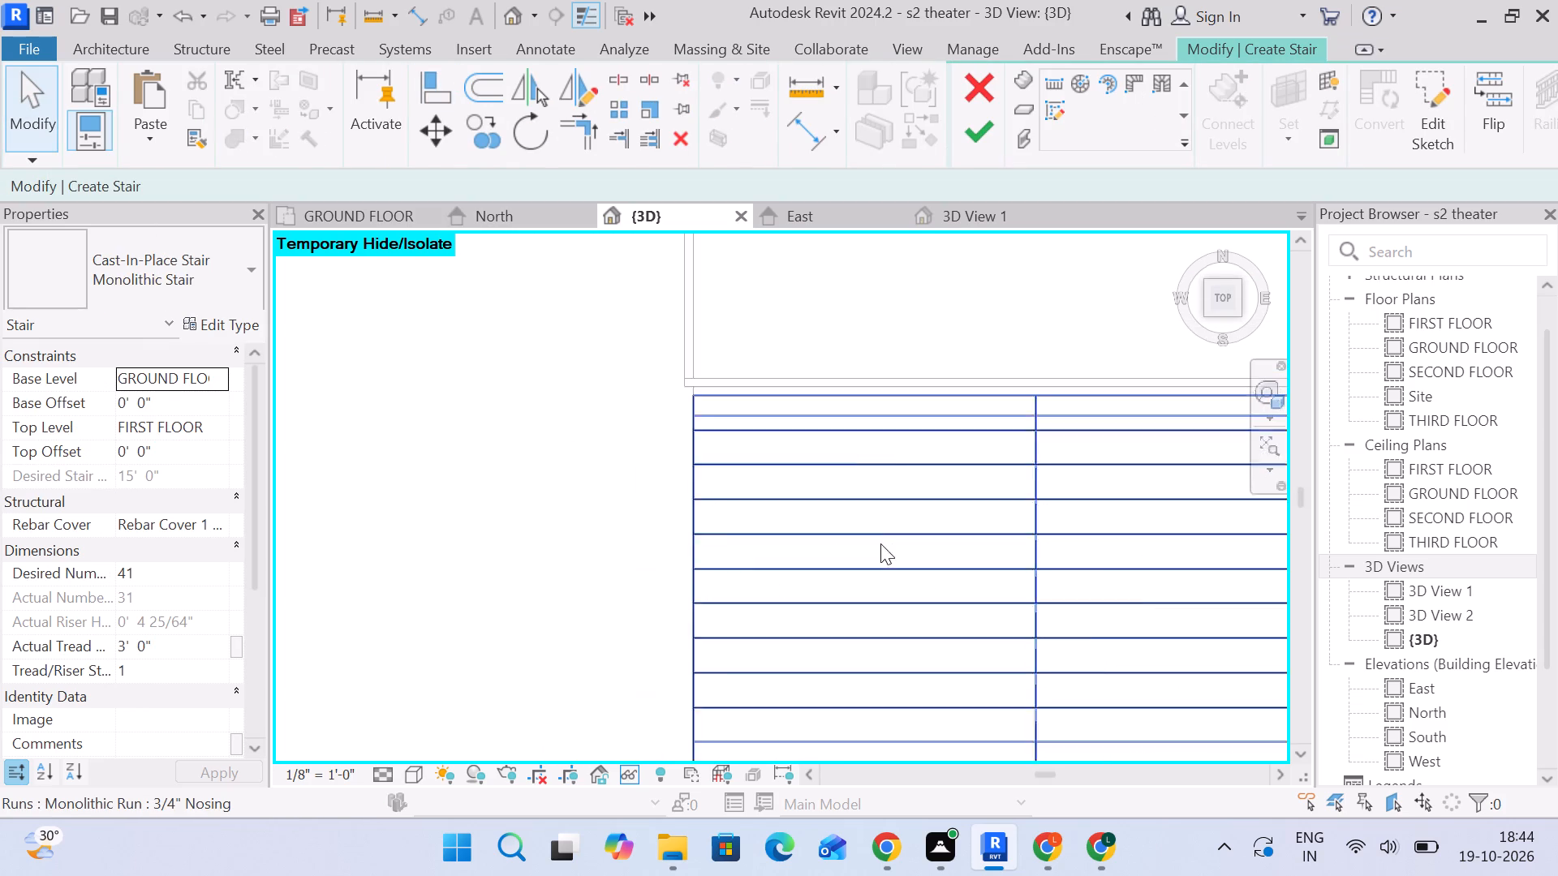
pyautogui.scroll(-2, 880, 543)
pyautogui.moveTo(877, 540); pyautogui.dragTo(617, 382, button='middle')
pyautogui.scroll(-5, 673, 423)
pyautogui.moveTo(751, 533); pyautogui.dragTo(750, 457, button='middle')
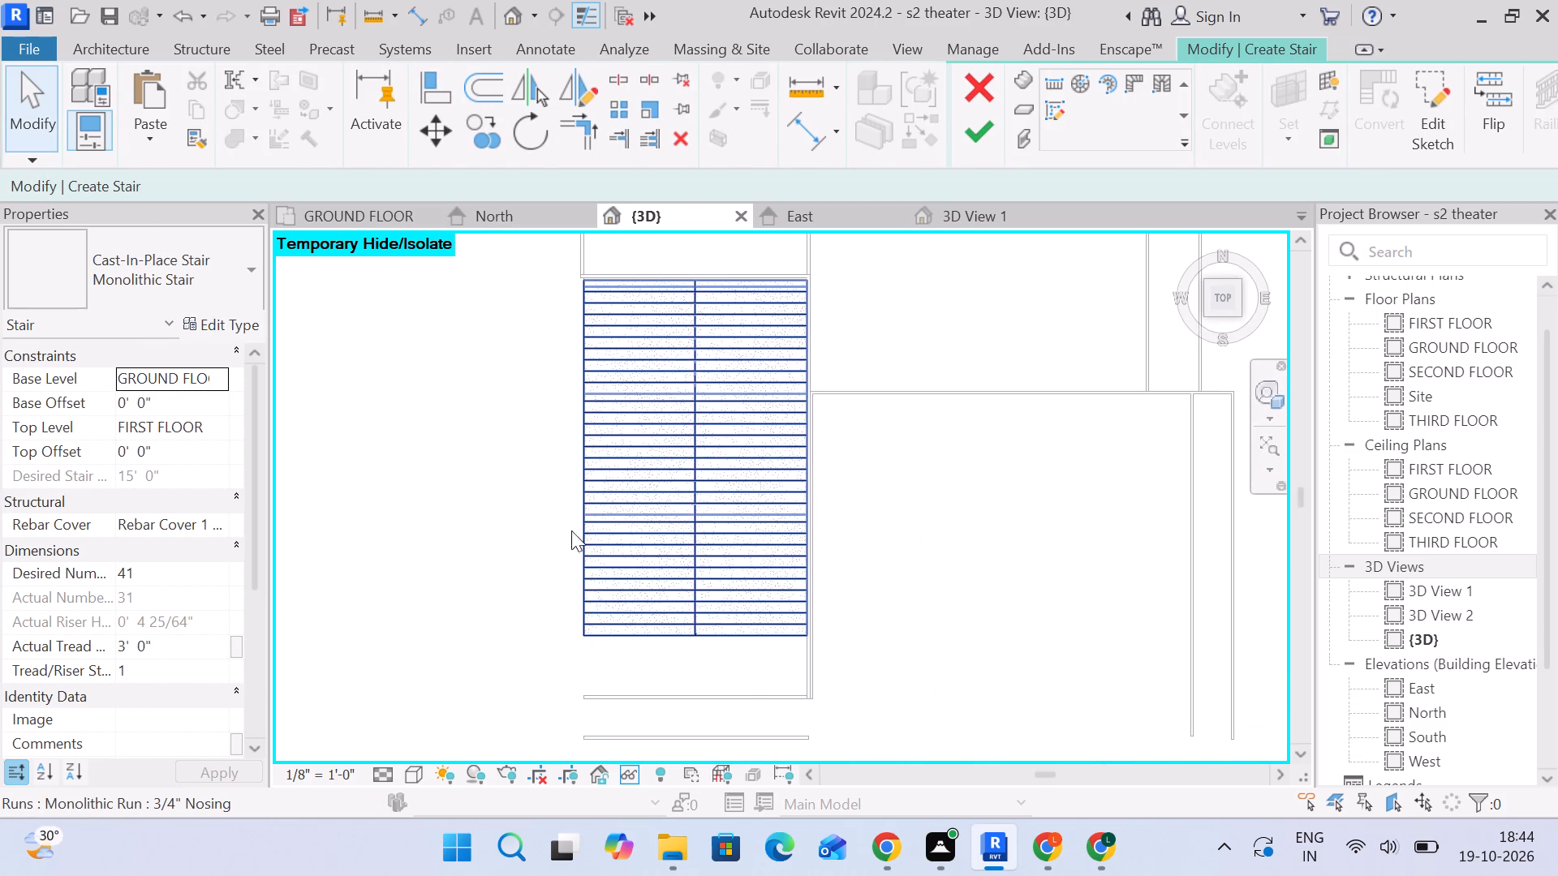
pyautogui.scroll(5, 587, 453)
pyautogui.scroll(2, 697, 609)
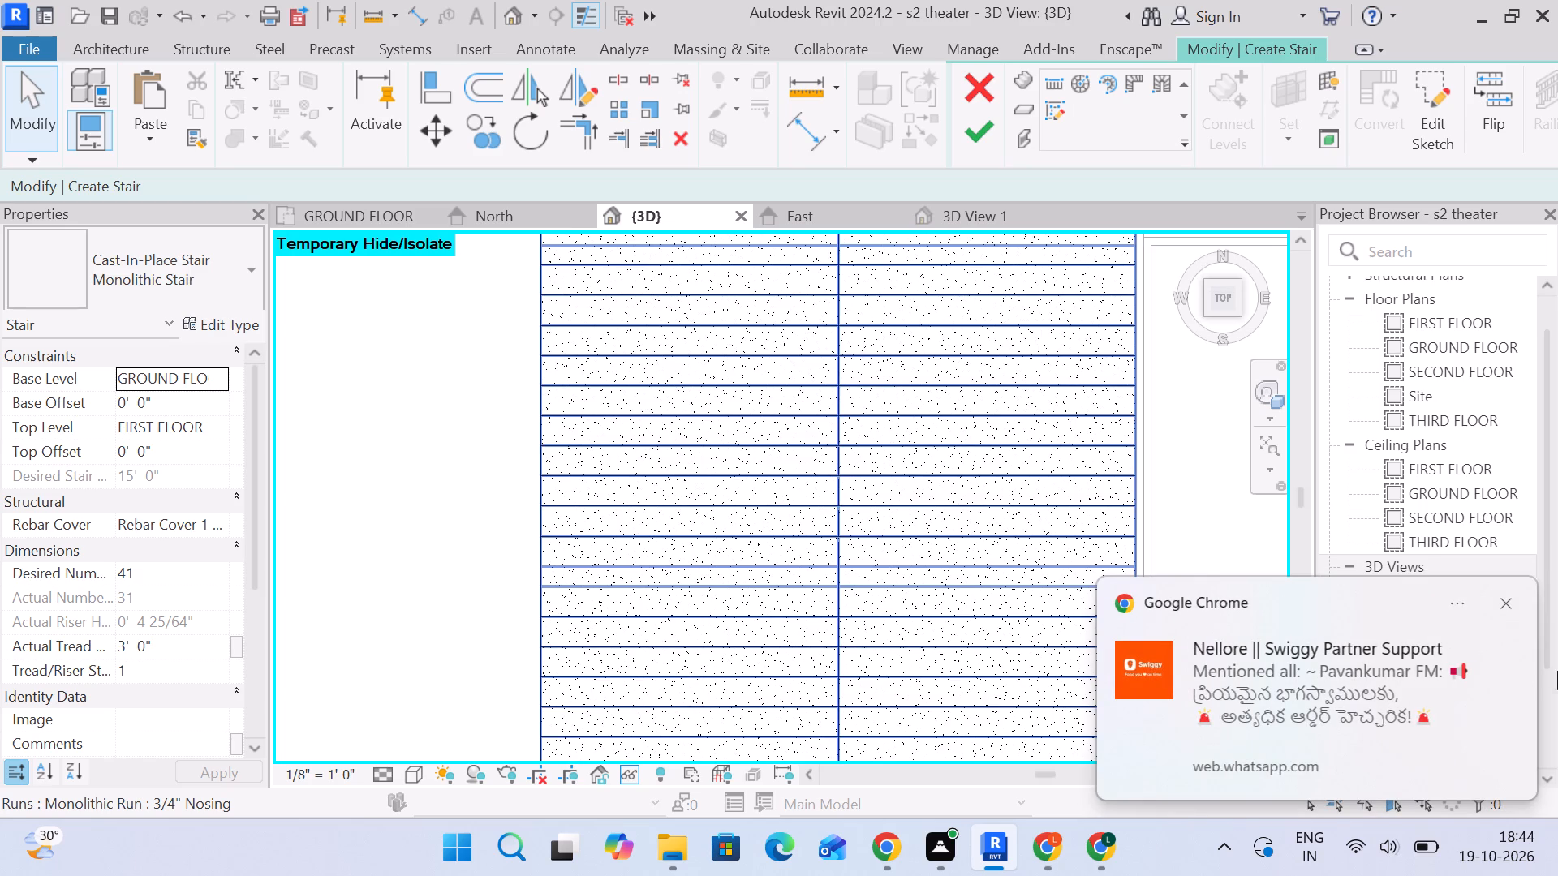
pyautogui.click(1514, 603)
pyautogui.scroll(-4, 398, 421)
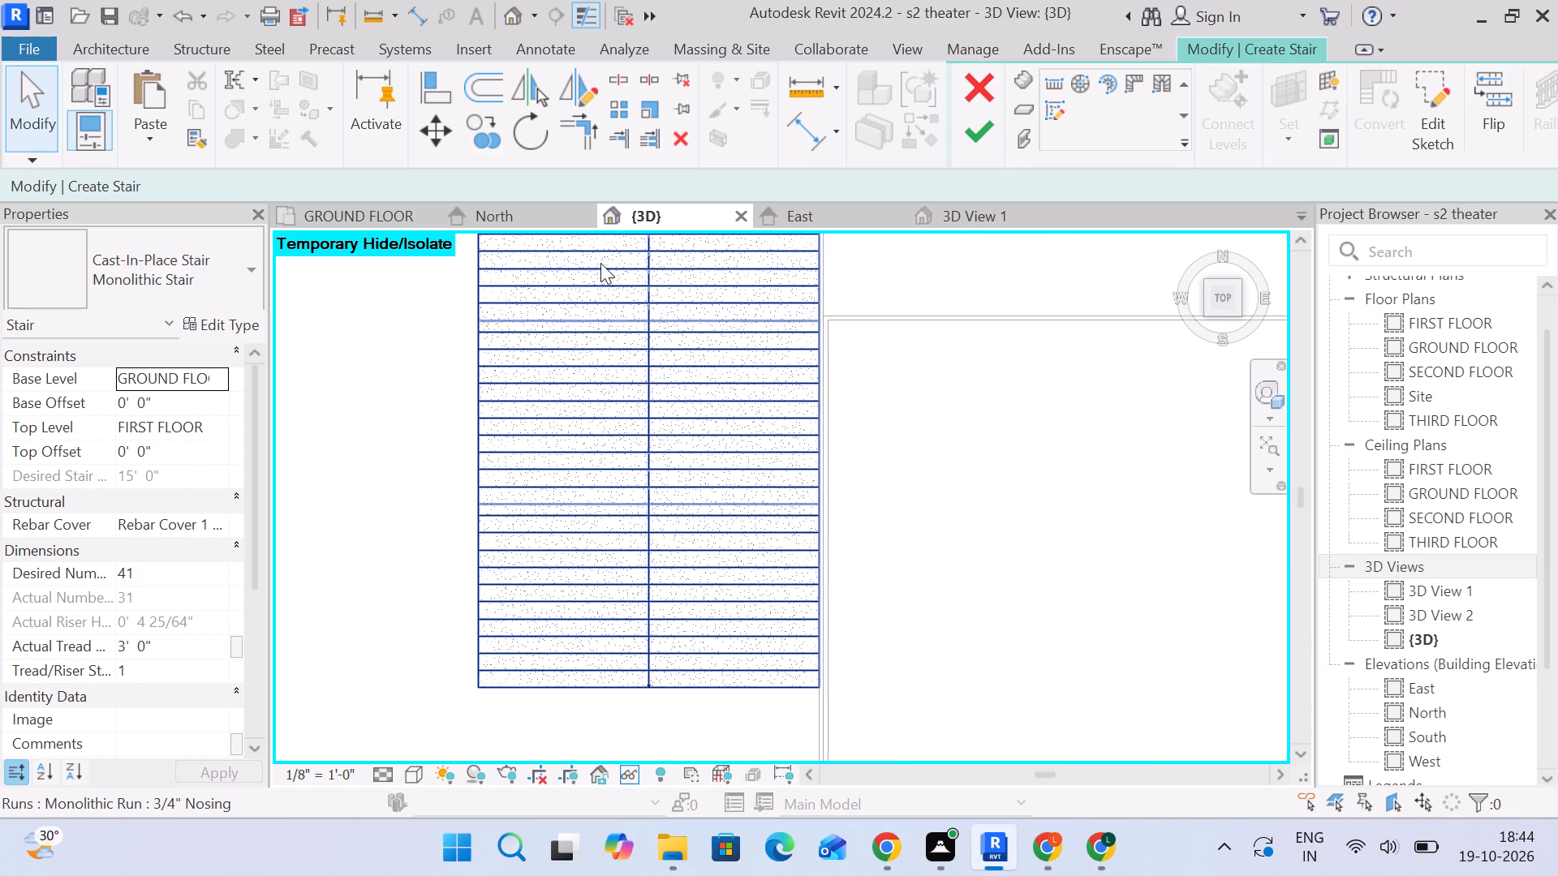
pyautogui.scroll(-4, 467, 392)
pyautogui.moveTo(457, 408); pyautogui.dragTo(695, 259, button='middle')
pyautogui.scroll(1, 857, 670)
pyautogui.scroll(-3, 857, 672)
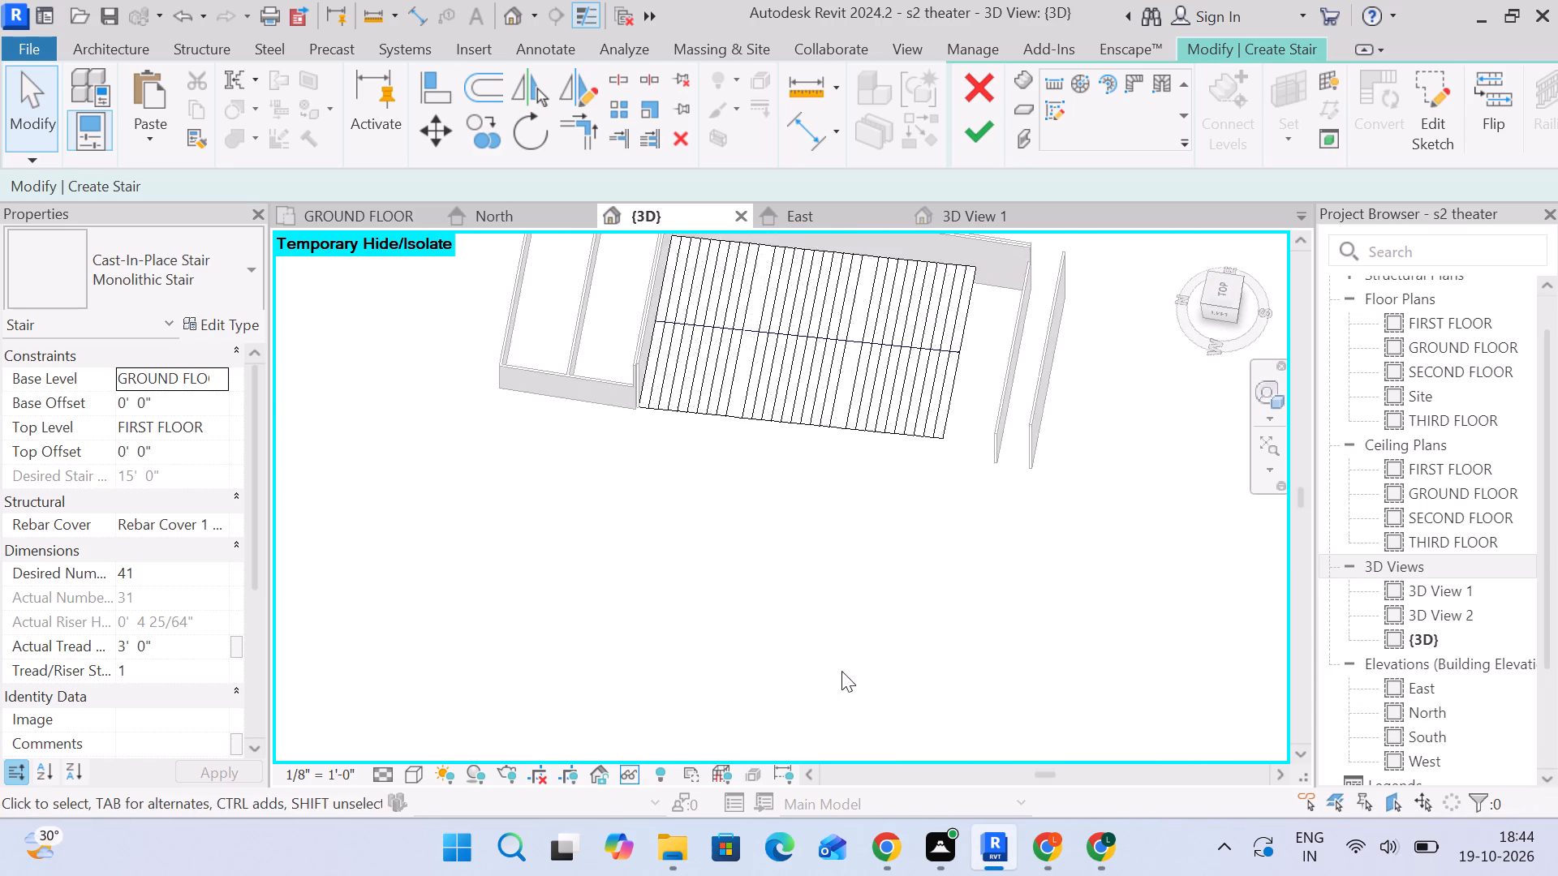
# Examine the long run's slope and its fit between the theater walls in 3D, from the side, below and above.
pyautogui.moveTo(840, 663); pyautogui.dragTo(857, 316, button='middle')
pyautogui.scroll(9, 752, 412)
pyautogui.moveTo(832, 446); pyautogui.dragTo(838, 678, button='middle')
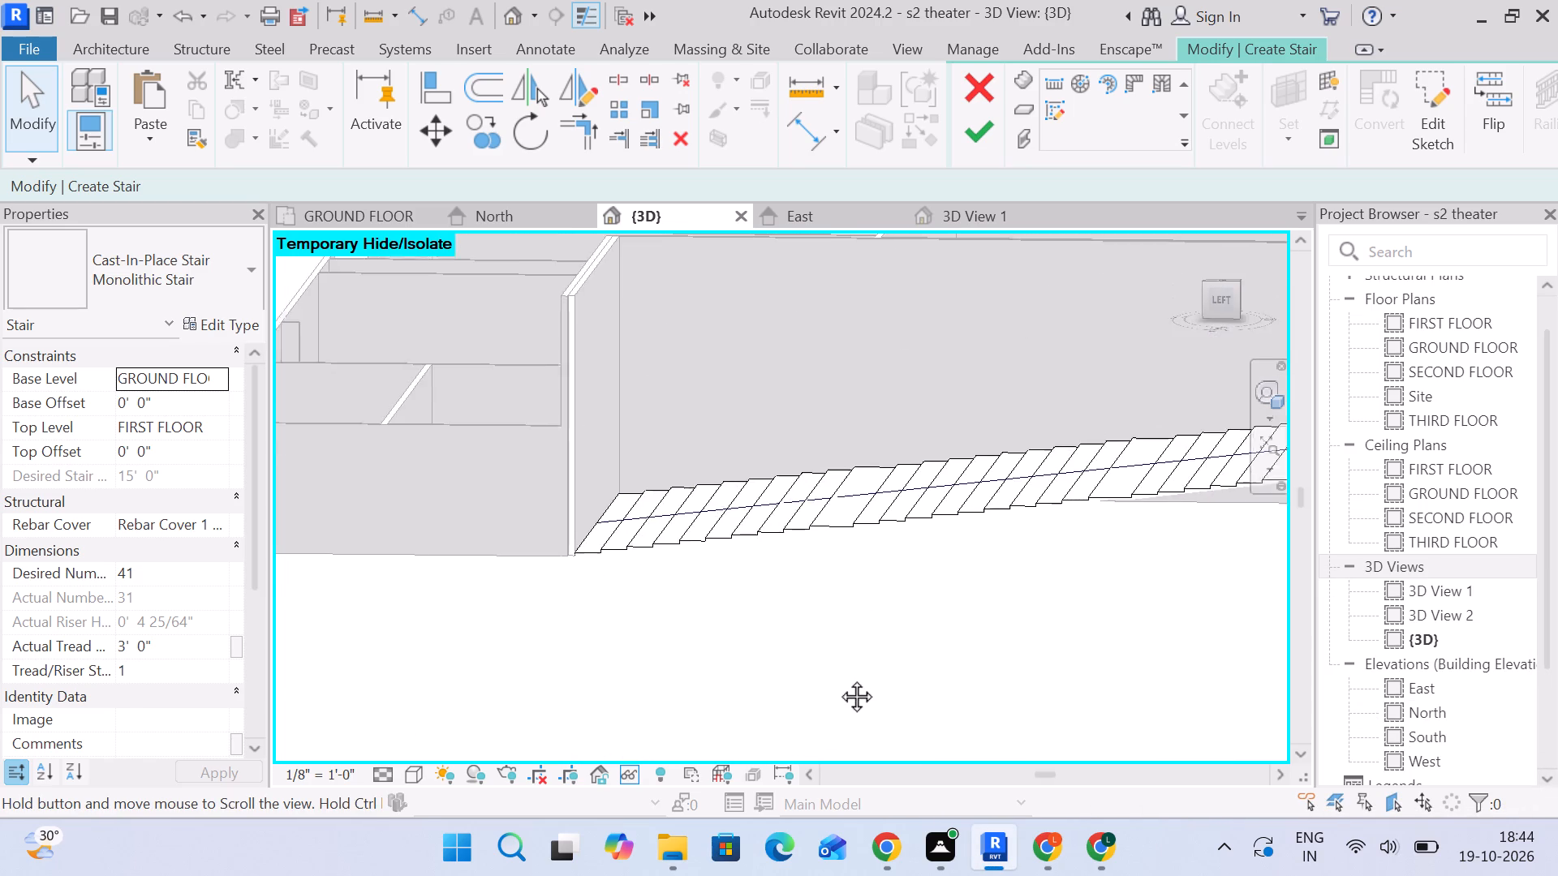
pyautogui.moveTo(838, 678); pyautogui.dragTo(841, 651, button='middle')
pyautogui.scroll(5, 827, 538)
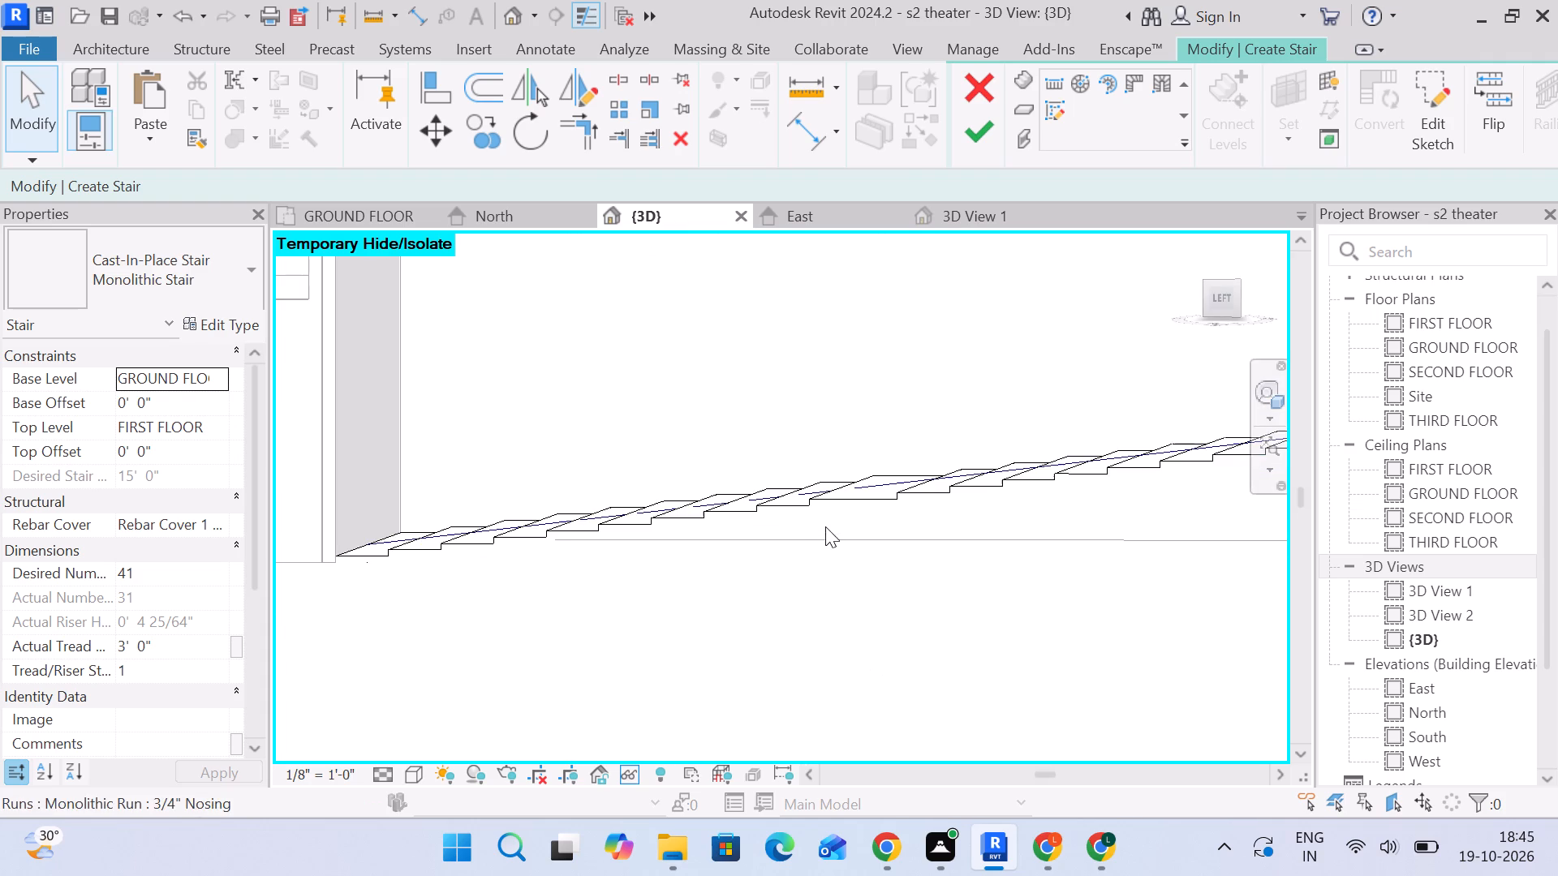
pyautogui.moveTo(1055, 595); pyautogui.dragTo(968, 649, button='middle')
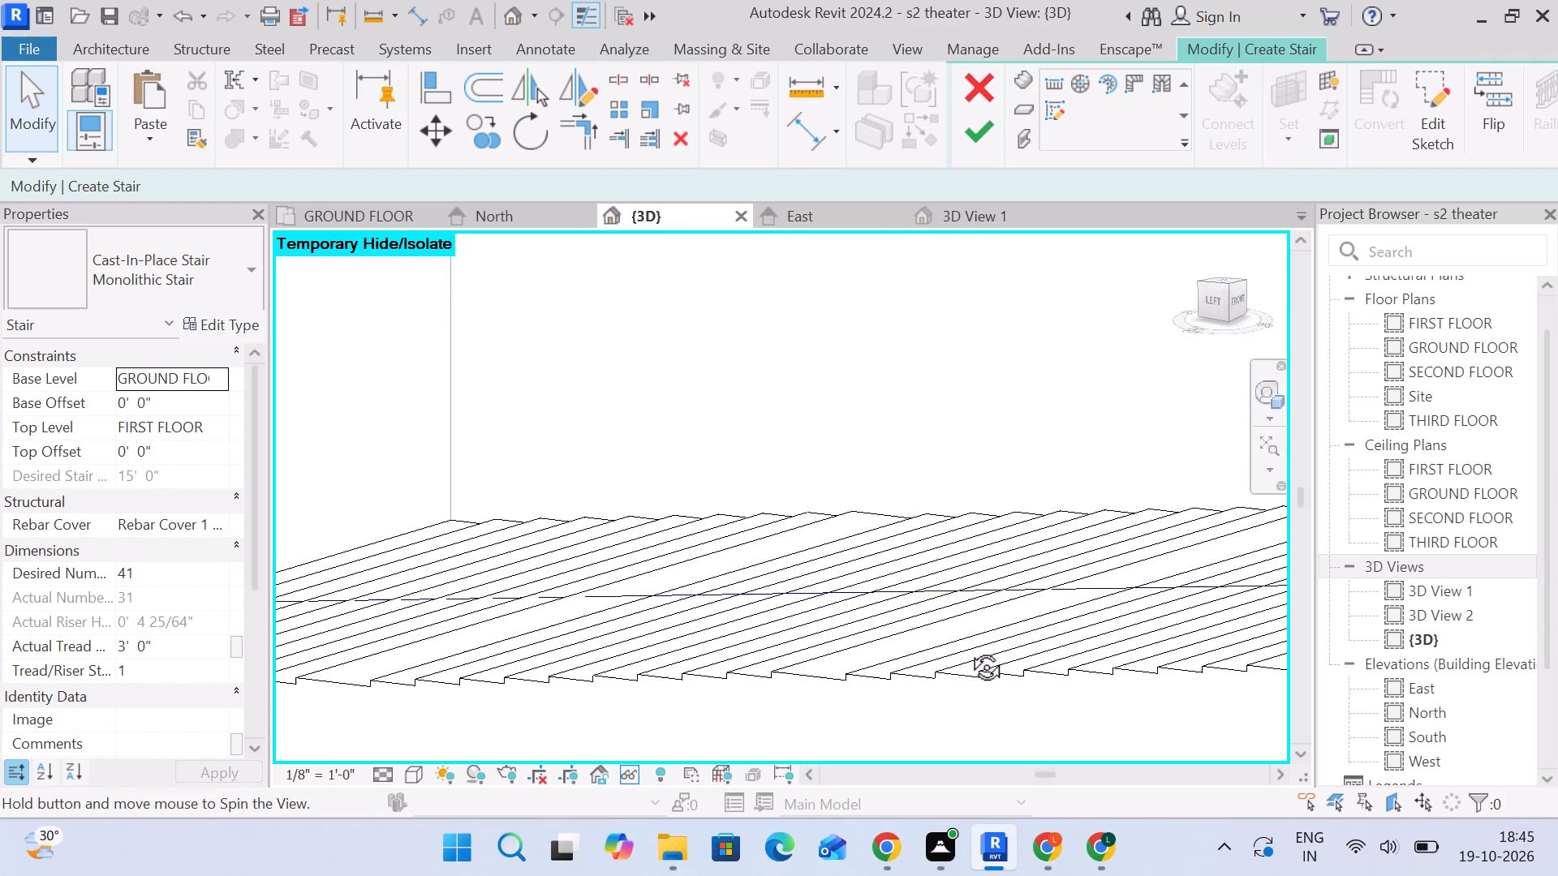
pyautogui.moveTo(968, 649); pyautogui.dragTo(1057, 590, button='middle')
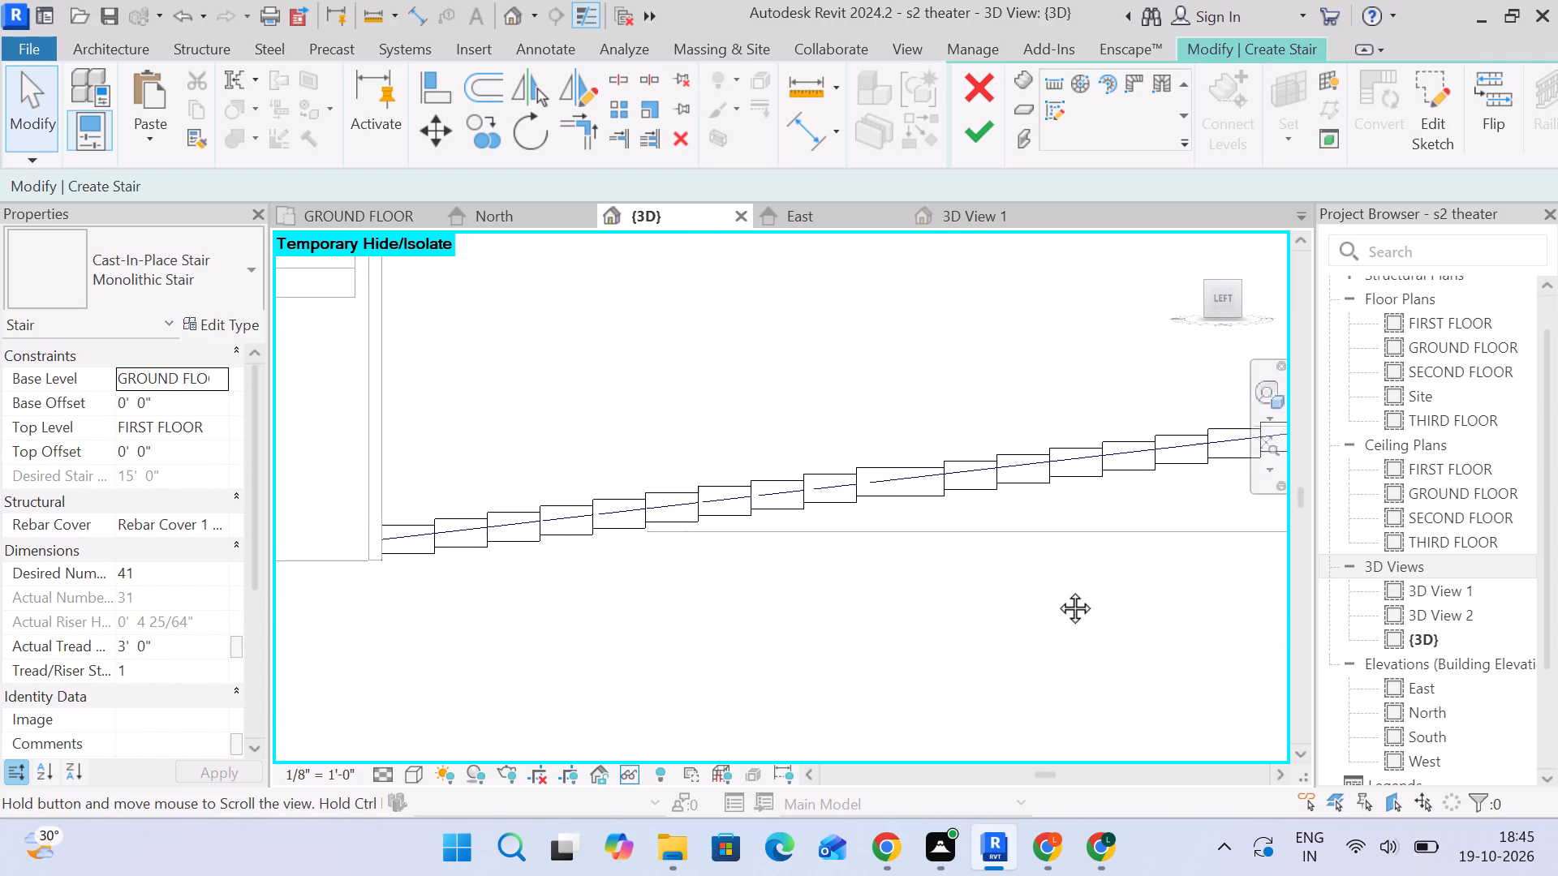
pyautogui.moveTo(1057, 590); pyautogui.dragTo(653, 647, button='middle')
pyautogui.scroll(-5, 1046, 595)
pyautogui.moveTo(1042, 600); pyautogui.dragTo(623, 603, button='middle')
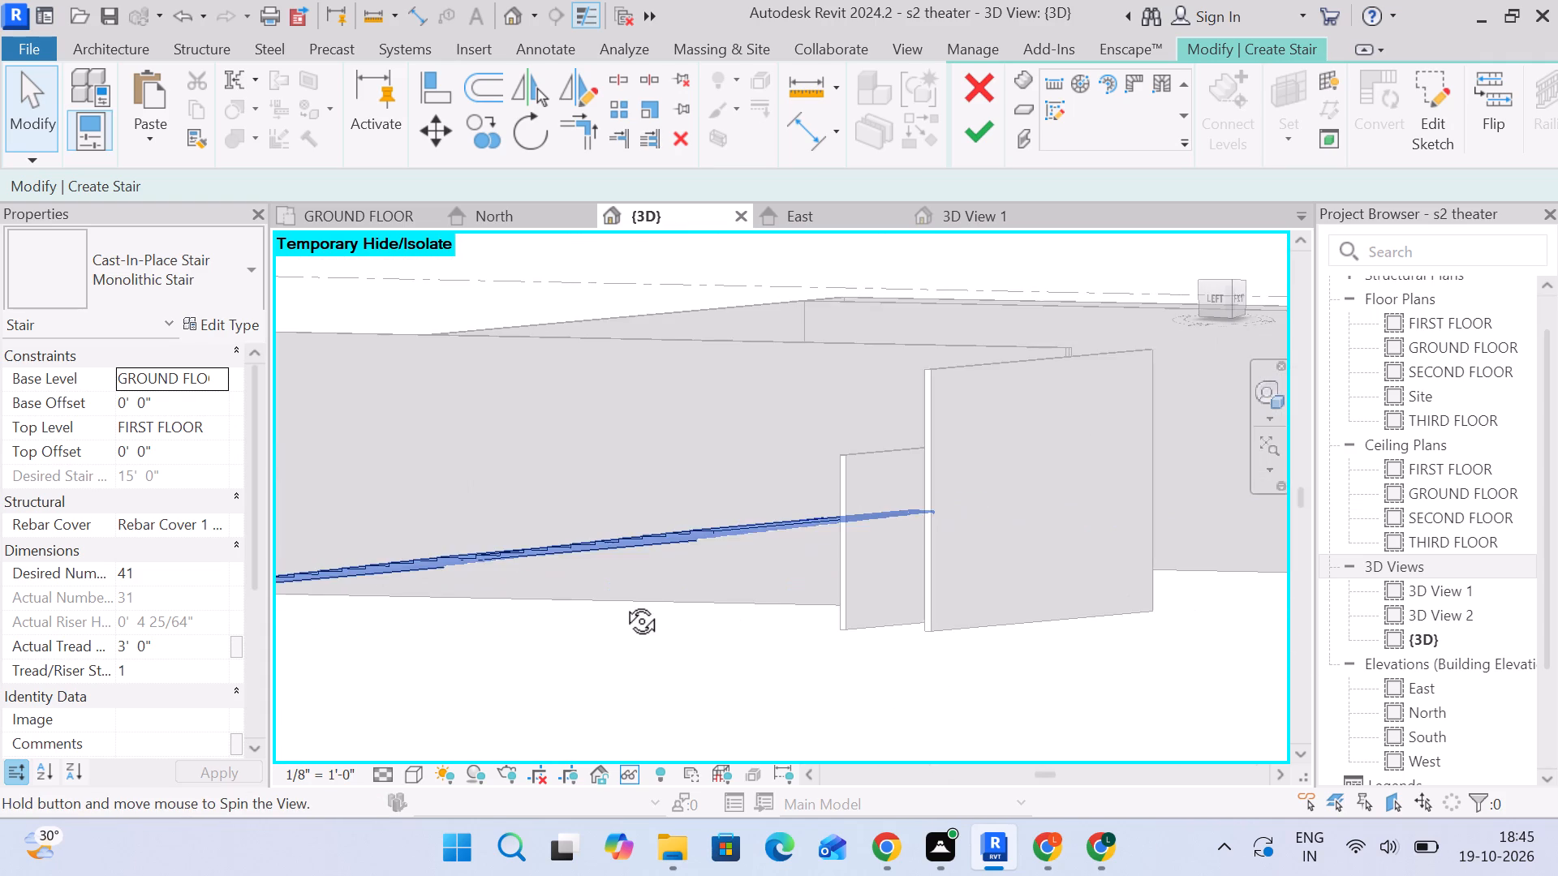
pyautogui.moveTo(623, 603); pyautogui.dragTo(767, 640, button='middle')
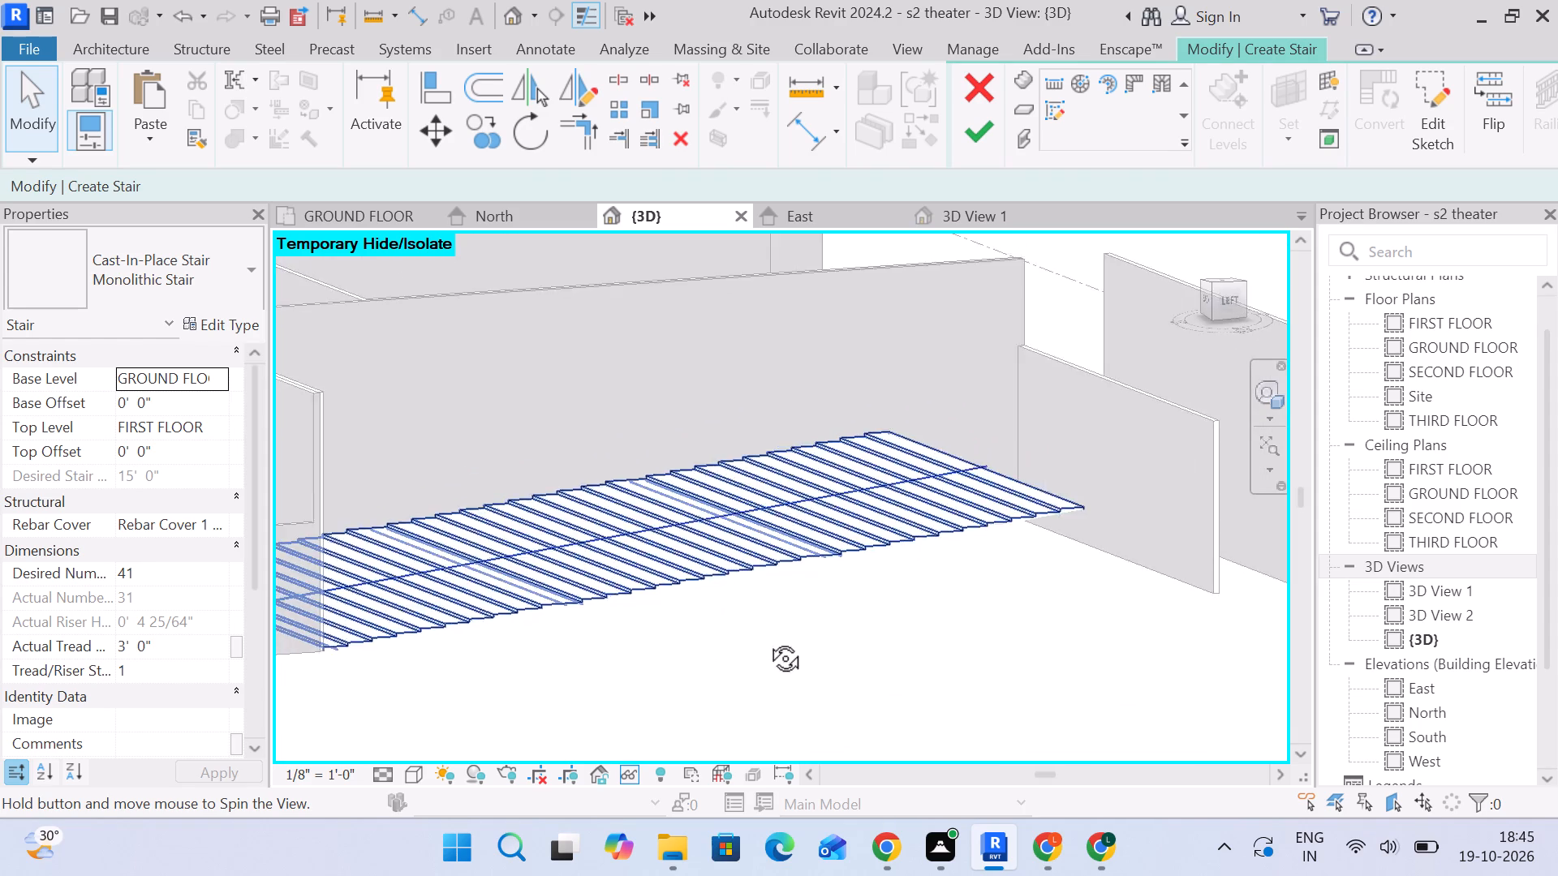
pyautogui.moveTo(767, 640); pyautogui.dragTo(573, 659, button='middle')
pyautogui.scroll(-4, 580, 636)
pyautogui.moveTo(580, 638); pyautogui.dragTo(985, 676, button='middle')
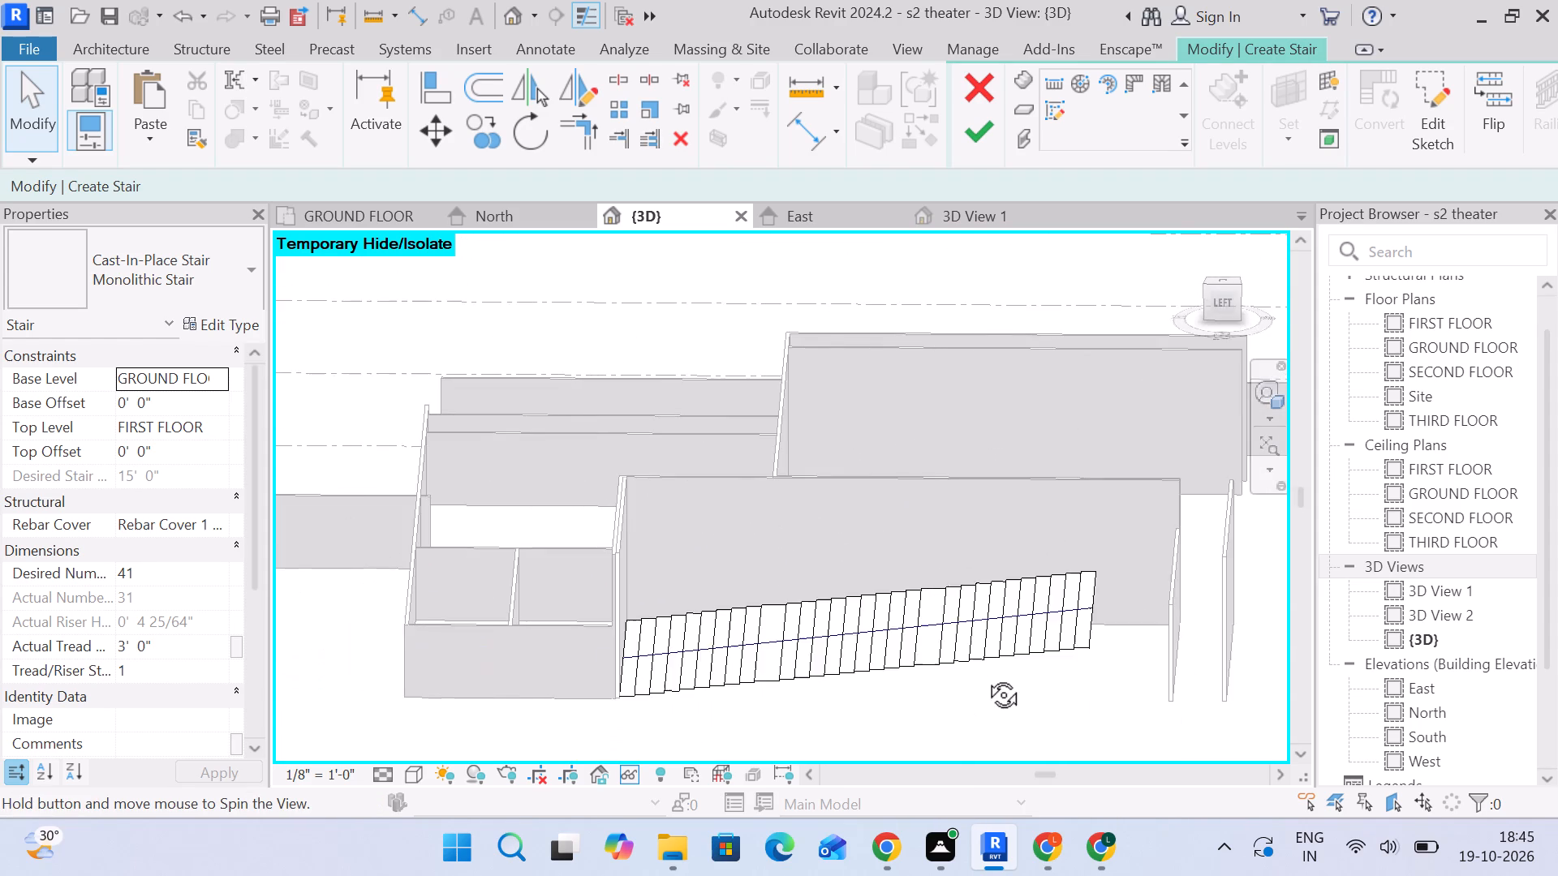
pyautogui.moveTo(985, 676); pyautogui.dragTo(1016, 587, button='middle')
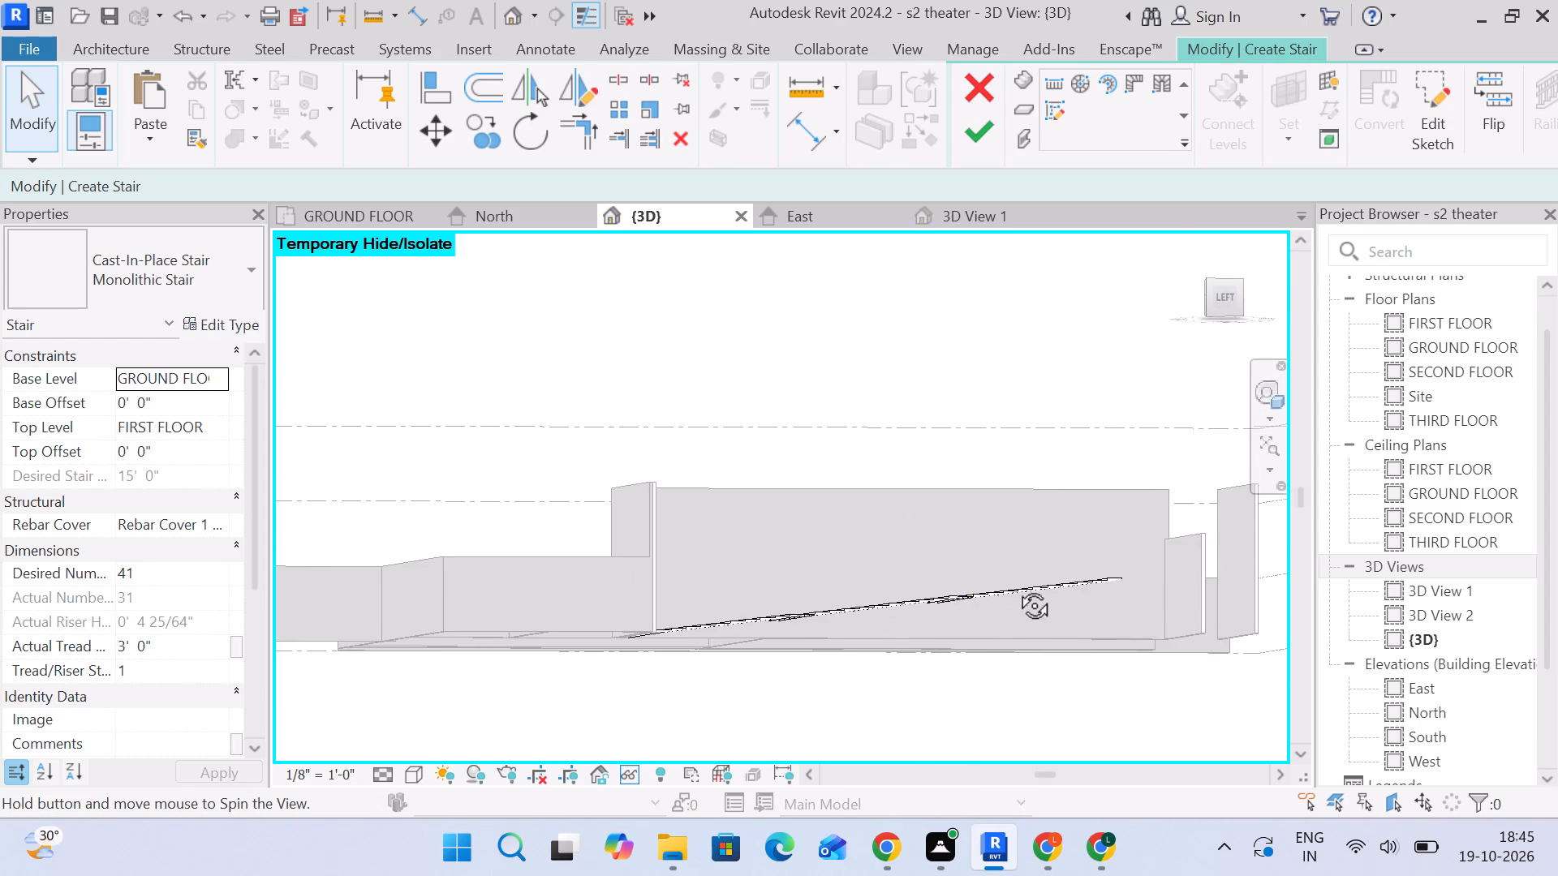
pyautogui.moveTo(1016, 587); pyautogui.dragTo(1011, 586, button='middle')
pyautogui.scroll(3, 1027, 604)
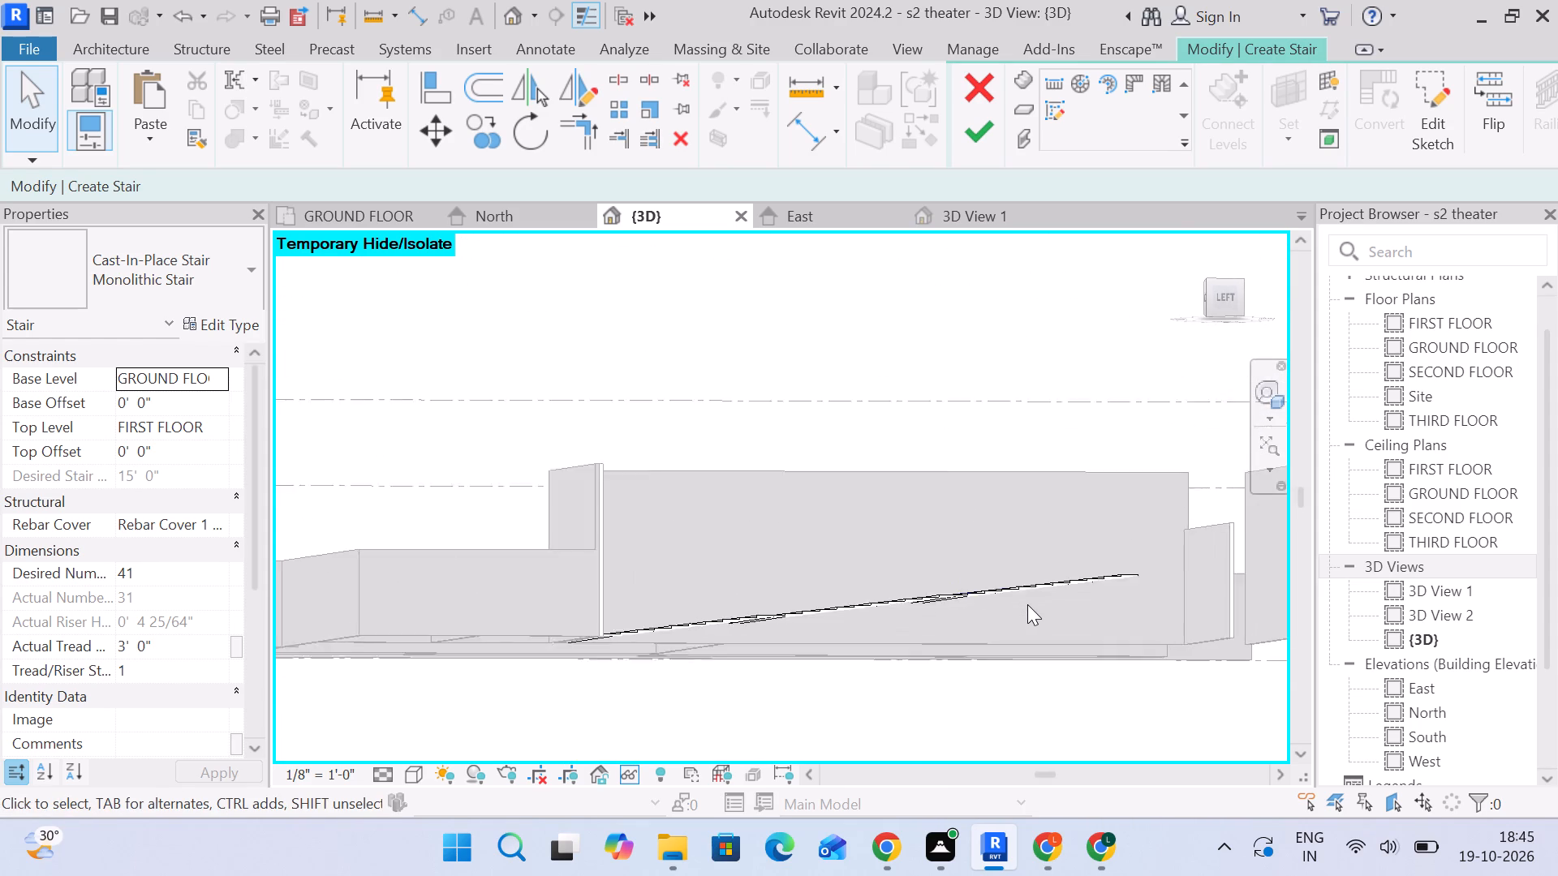
pyautogui.scroll(3, 1027, 604)
pyautogui.moveTo(1053, 589); pyautogui.dragTo(1018, 591, button='middle')
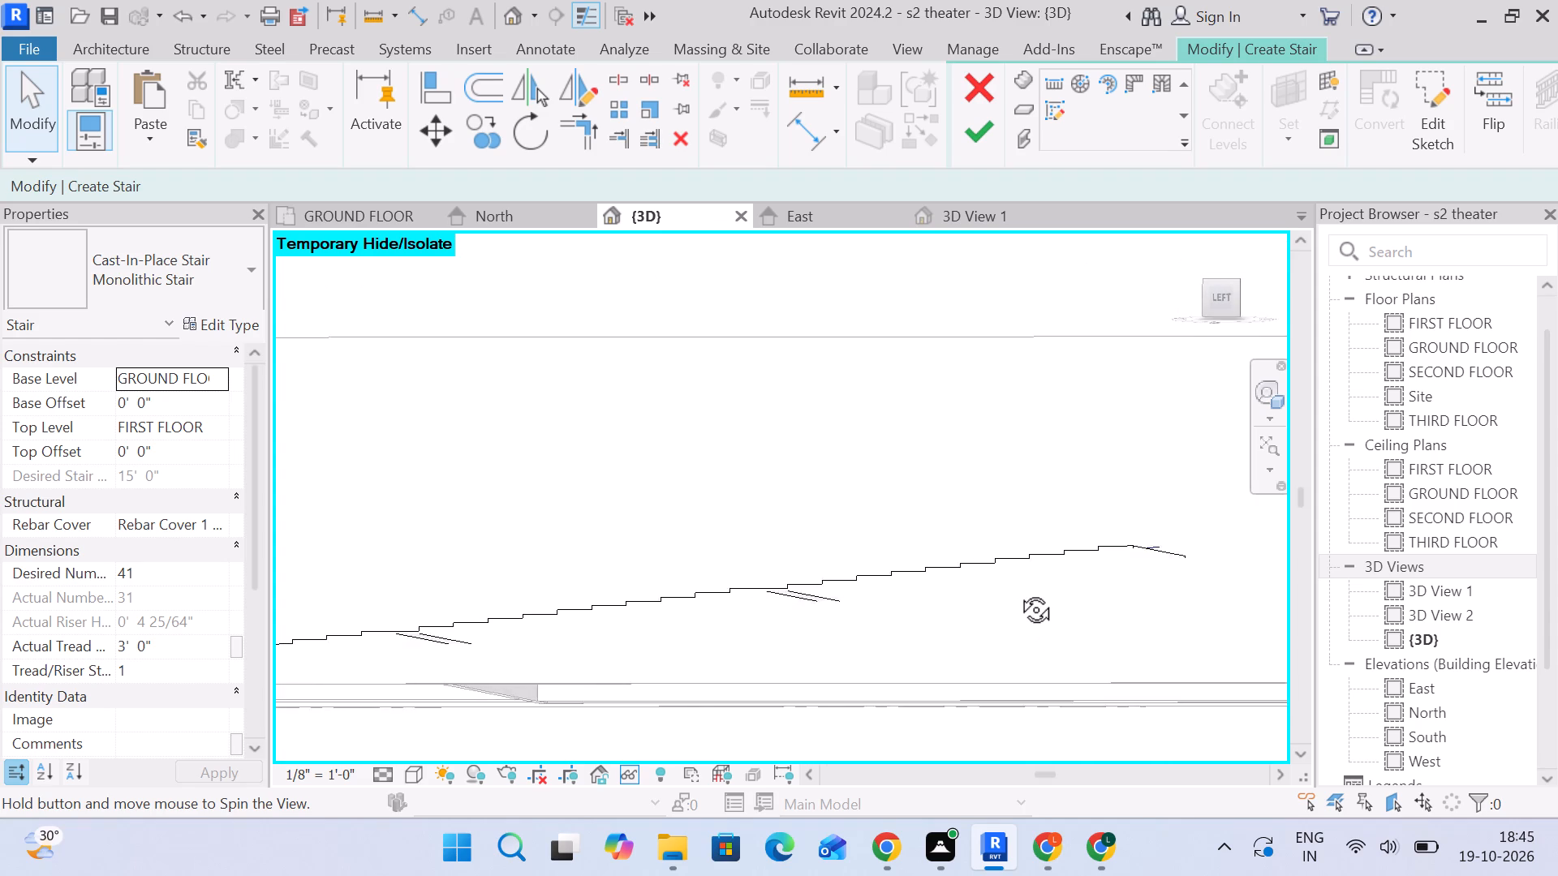
pyautogui.moveTo(1018, 591); pyautogui.dragTo(1018, 517, button='middle')
pyautogui.scroll(-4, 1005, 525)
pyautogui.keyDown('shift'); pyautogui.moveTo(1012, 547); pyautogui.dragTo(1055, 652, button='middle'); pyautogui.keyUp('shift')
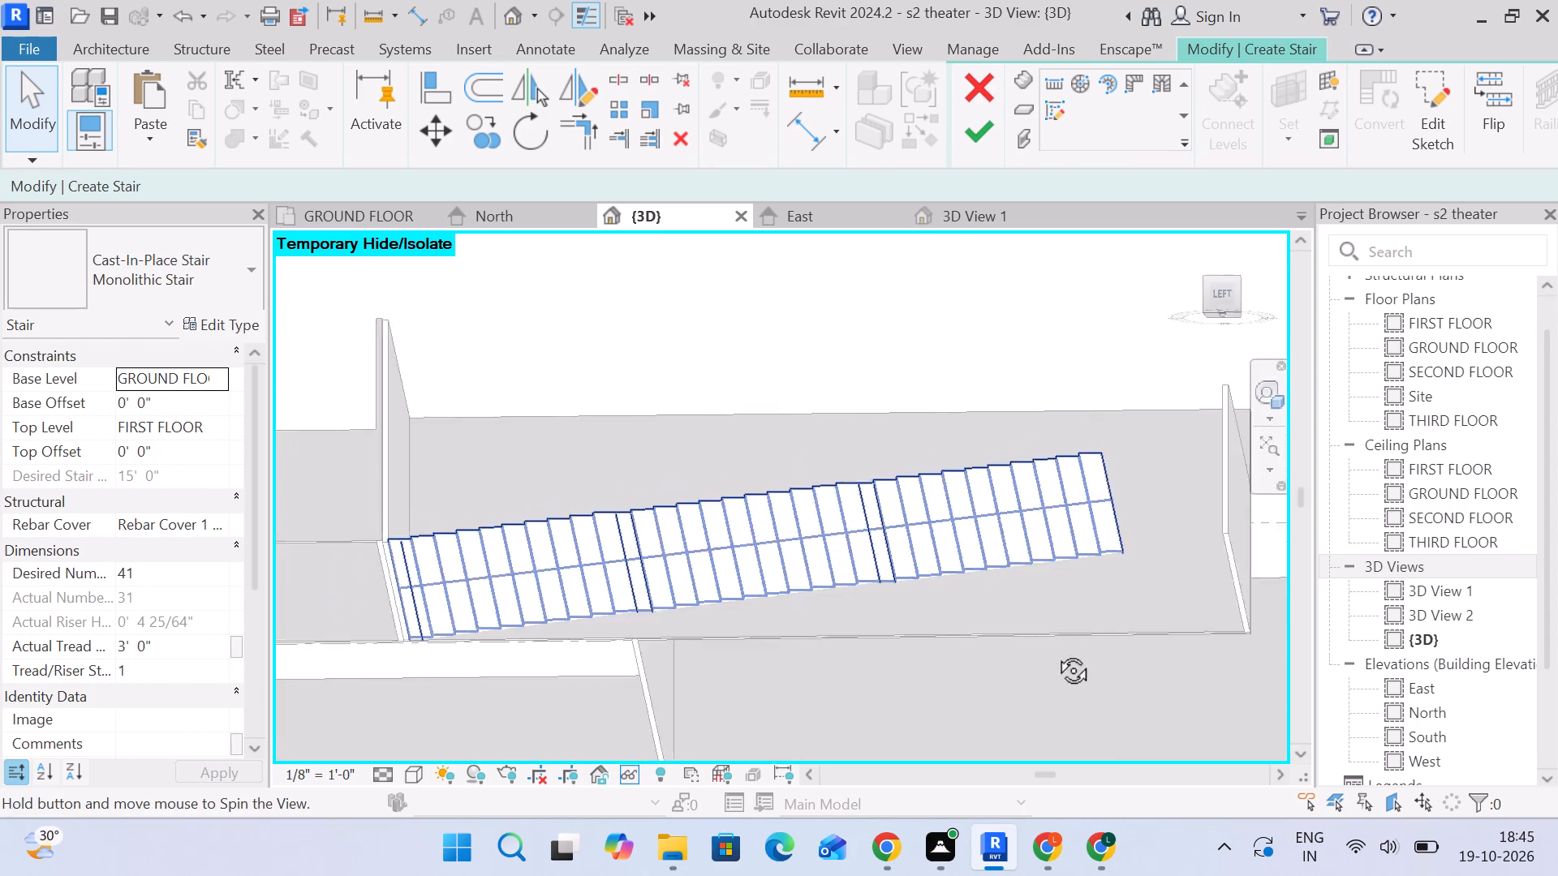
pyautogui.keyDown('shift'); pyautogui.moveTo(1055, 652); pyautogui.dragTo(1066, 724, button='middle'); pyautogui.keyUp('shift')
pyautogui.moveTo(1038, 688); pyautogui.dragTo(823, 597, button='middle')
# Change the 3D view's visual style so the walls and stair run display with filled, coloured surfaces.
pyautogui.click(416, 758)
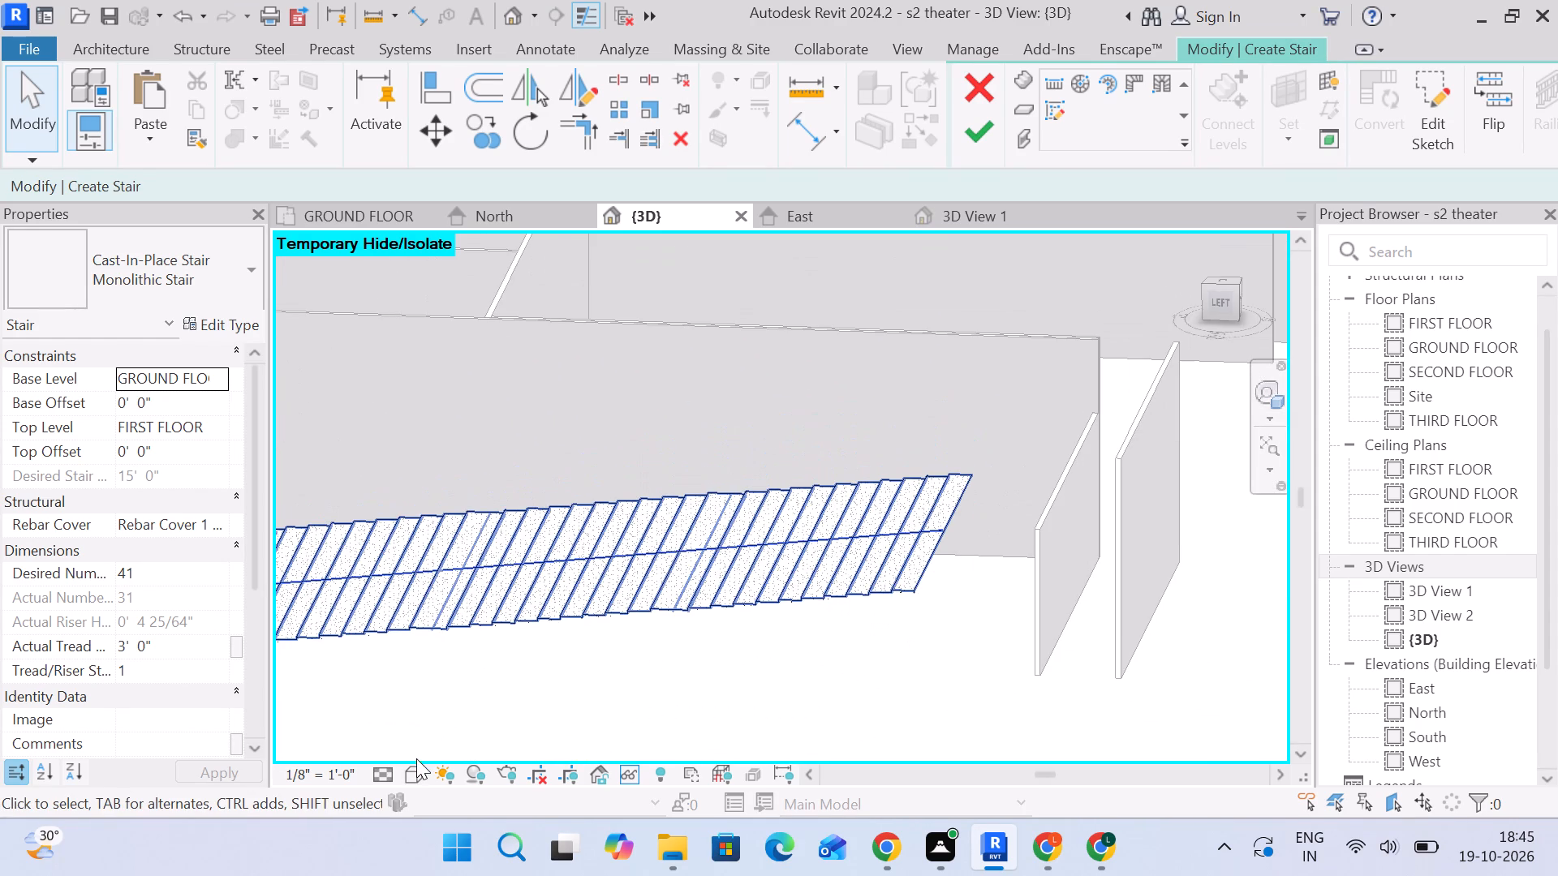
pyautogui.click(420, 765)
pyautogui.click(459, 681)
# Examine the coloured run's risers, stepped side edge and both ends against the surrounding theater walls.
pyautogui.scroll(3, 688, 609)
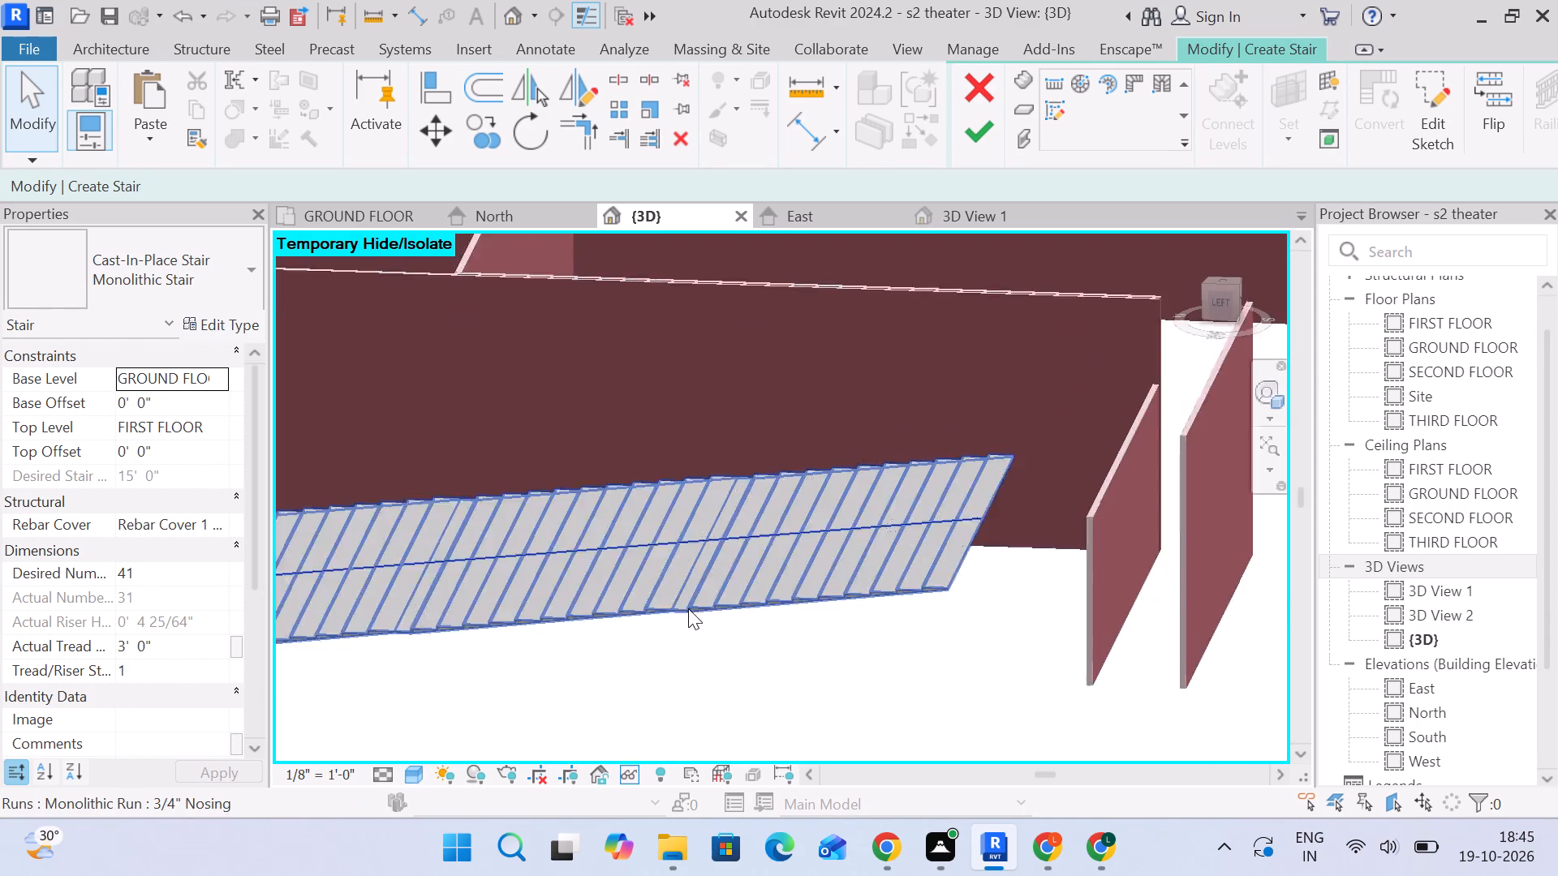
pyautogui.scroll(1, 688, 608)
pyautogui.moveTo(702, 685); pyautogui.dragTo(760, 676, button='middle')
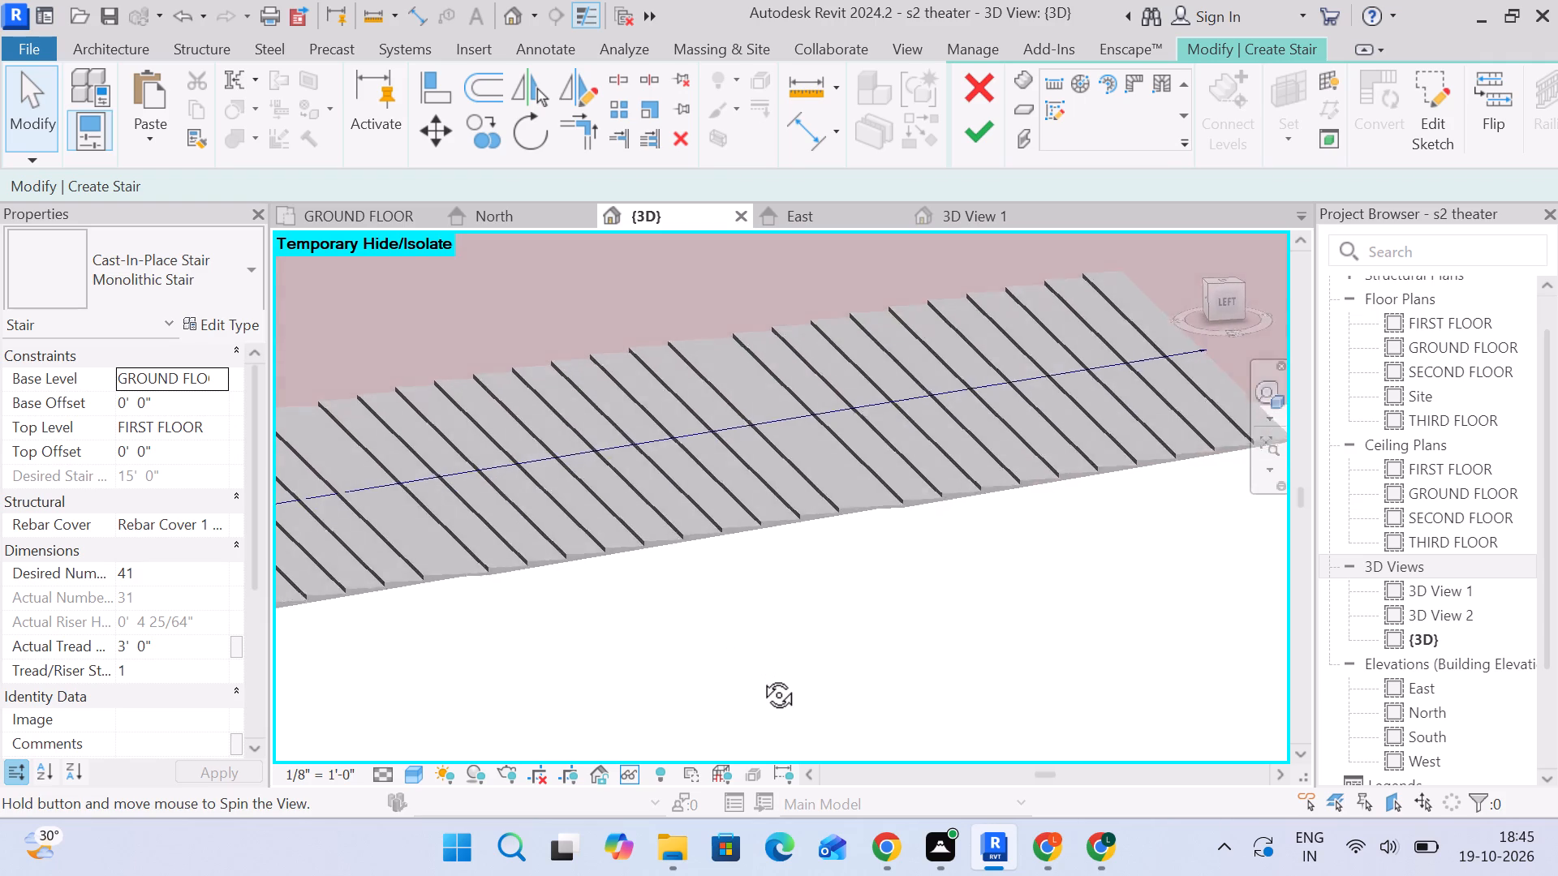
pyautogui.moveTo(760, 676); pyautogui.dragTo(760, 677, button='middle')
pyautogui.scroll(5, 828, 500)
pyautogui.scroll(5, 913, 519)
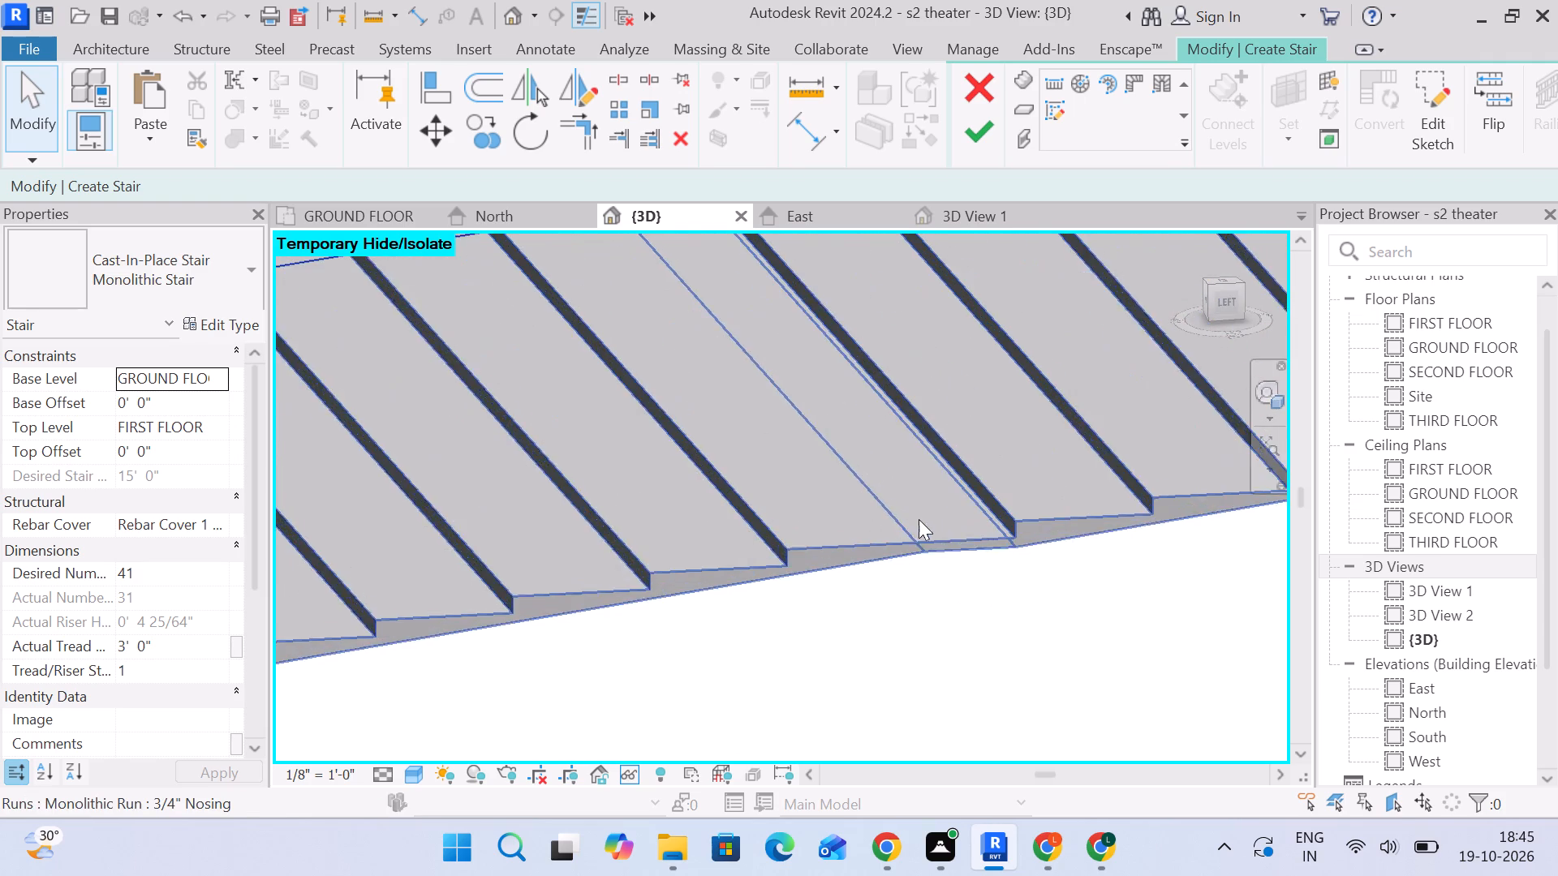
pyautogui.scroll(-10, 981, 598)
pyautogui.moveTo(975, 595); pyautogui.dragTo(842, 609, button='middle')
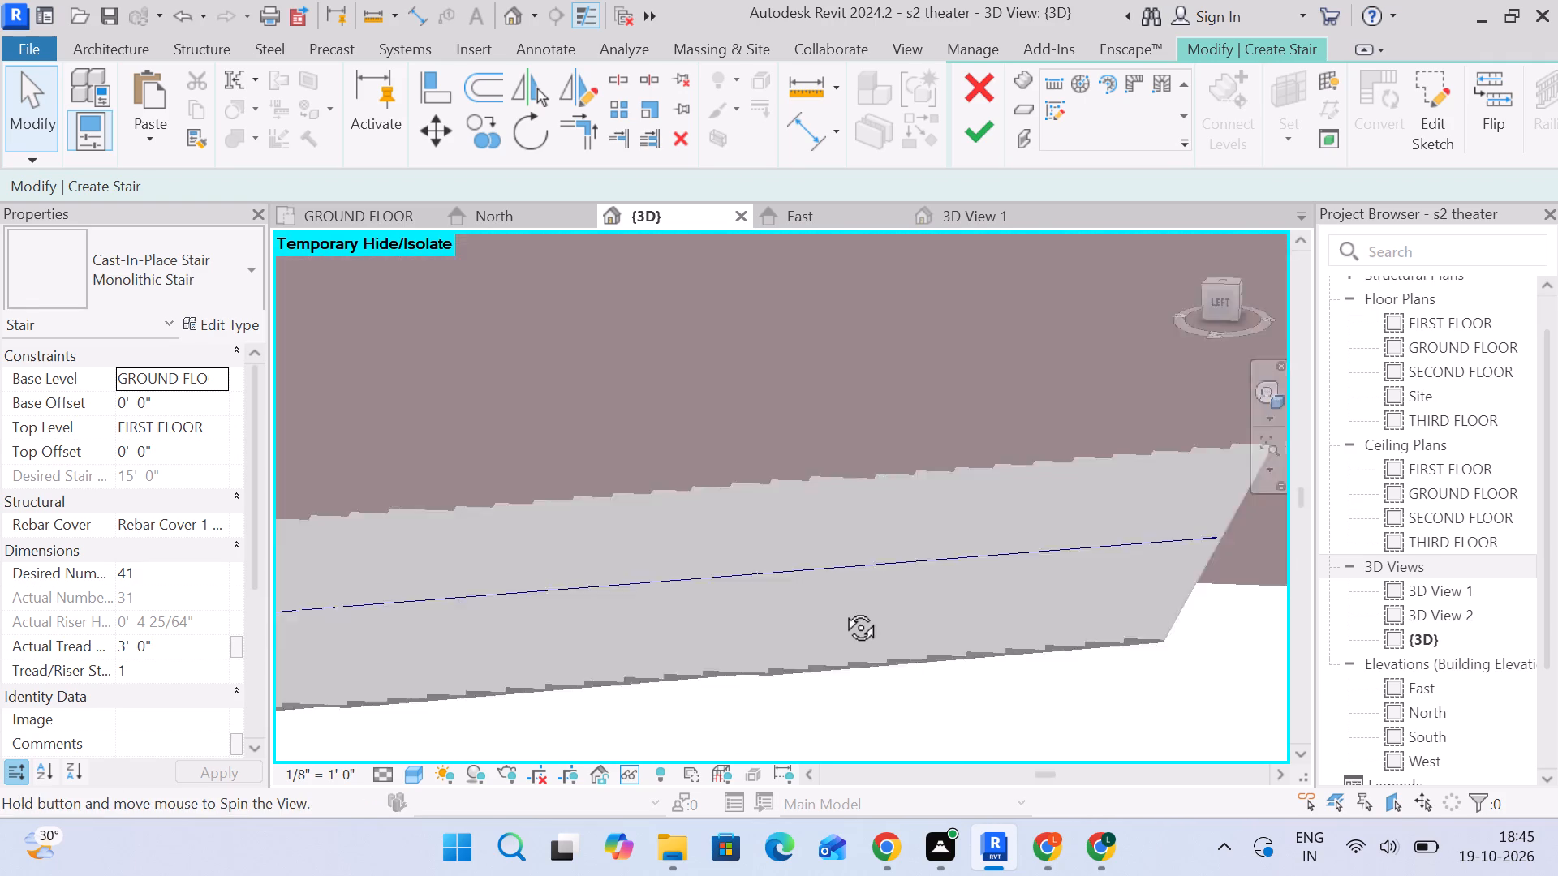
pyautogui.moveTo(842, 609); pyautogui.dragTo(833, 611, button='middle')
pyautogui.keyDown('shift'); pyautogui.scroll(1, 833, 611); pyautogui.keyUp('shift')
pyautogui.scroll(-5, 836, 608)
pyautogui.moveTo(844, 597); pyautogui.dragTo(913, 434, button='middle')
pyautogui.scroll(2, 640, 548)
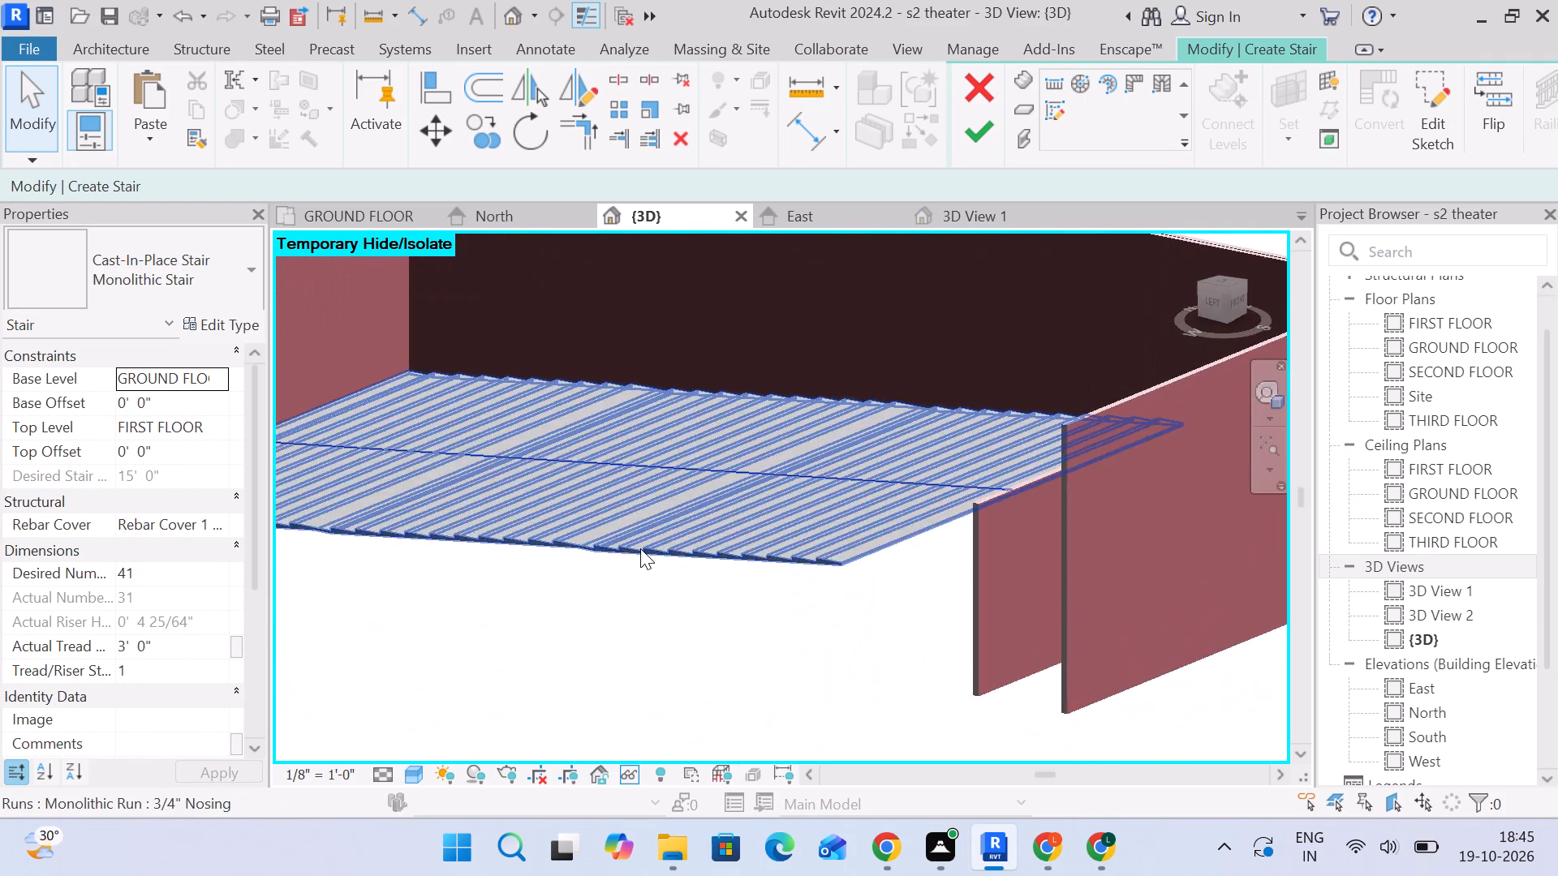
pyautogui.moveTo(640, 548); pyautogui.dragTo(863, 485, button='middle')
pyautogui.keyDown('shift'); pyautogui.moveTo(905, 492); pyautogui.dragTo(995, 436, button='middle'); pyautogui.keyUp('shift')
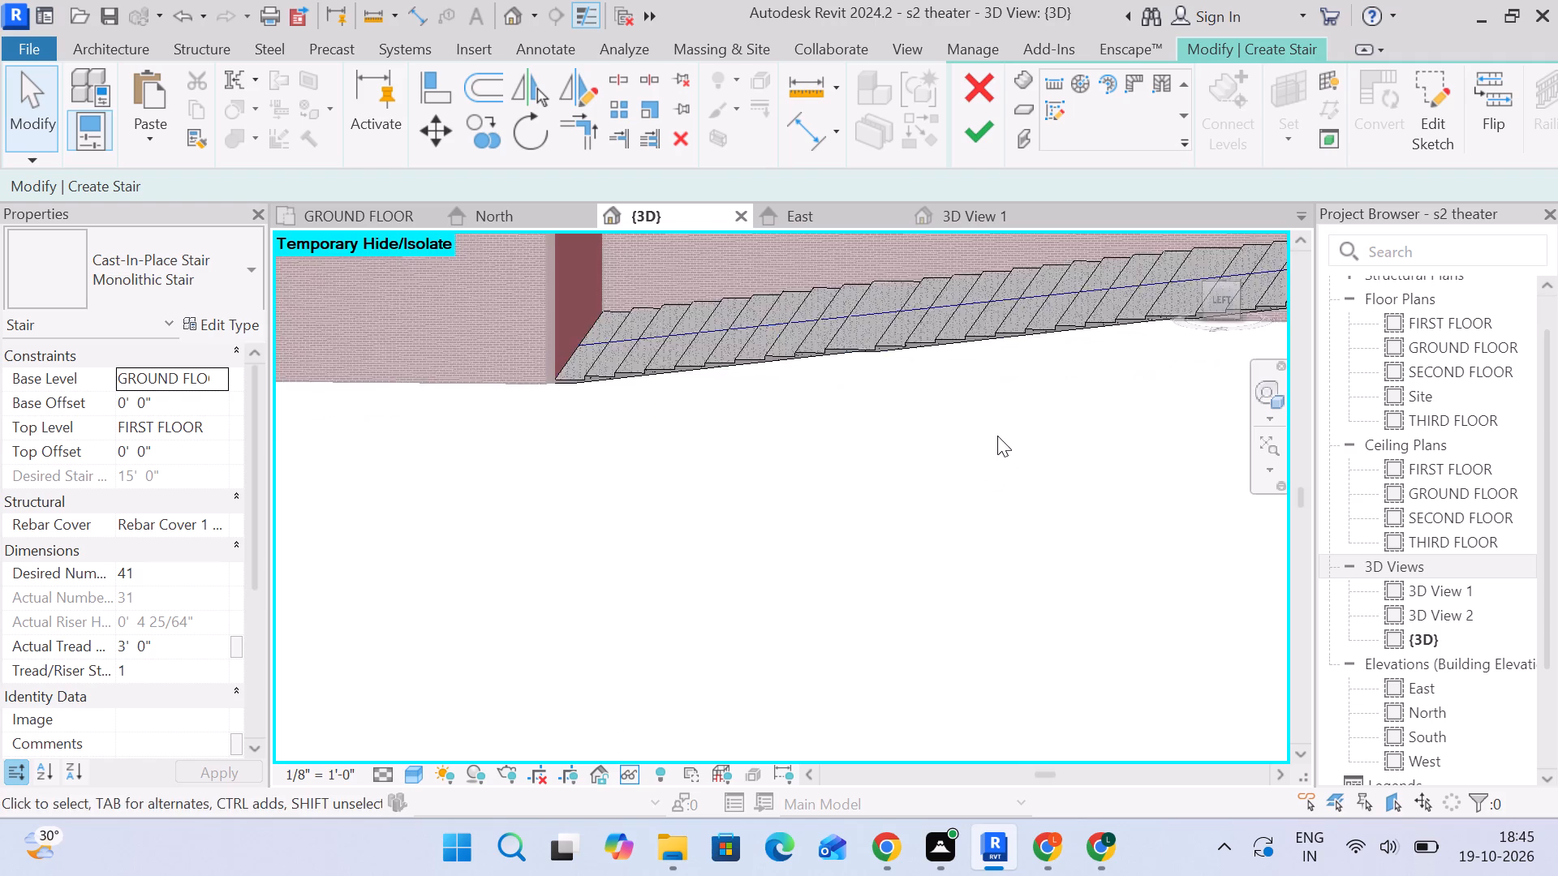
pyautogui.scroll(-3, 1000, 446)
pyautogui.moveTo(1000, 453); pyautogui.dragTo(627, 491, button='middle')
# Orient the 3D view to the left elevation and finish the stair edit.
pyautogui.click(1216, 302)
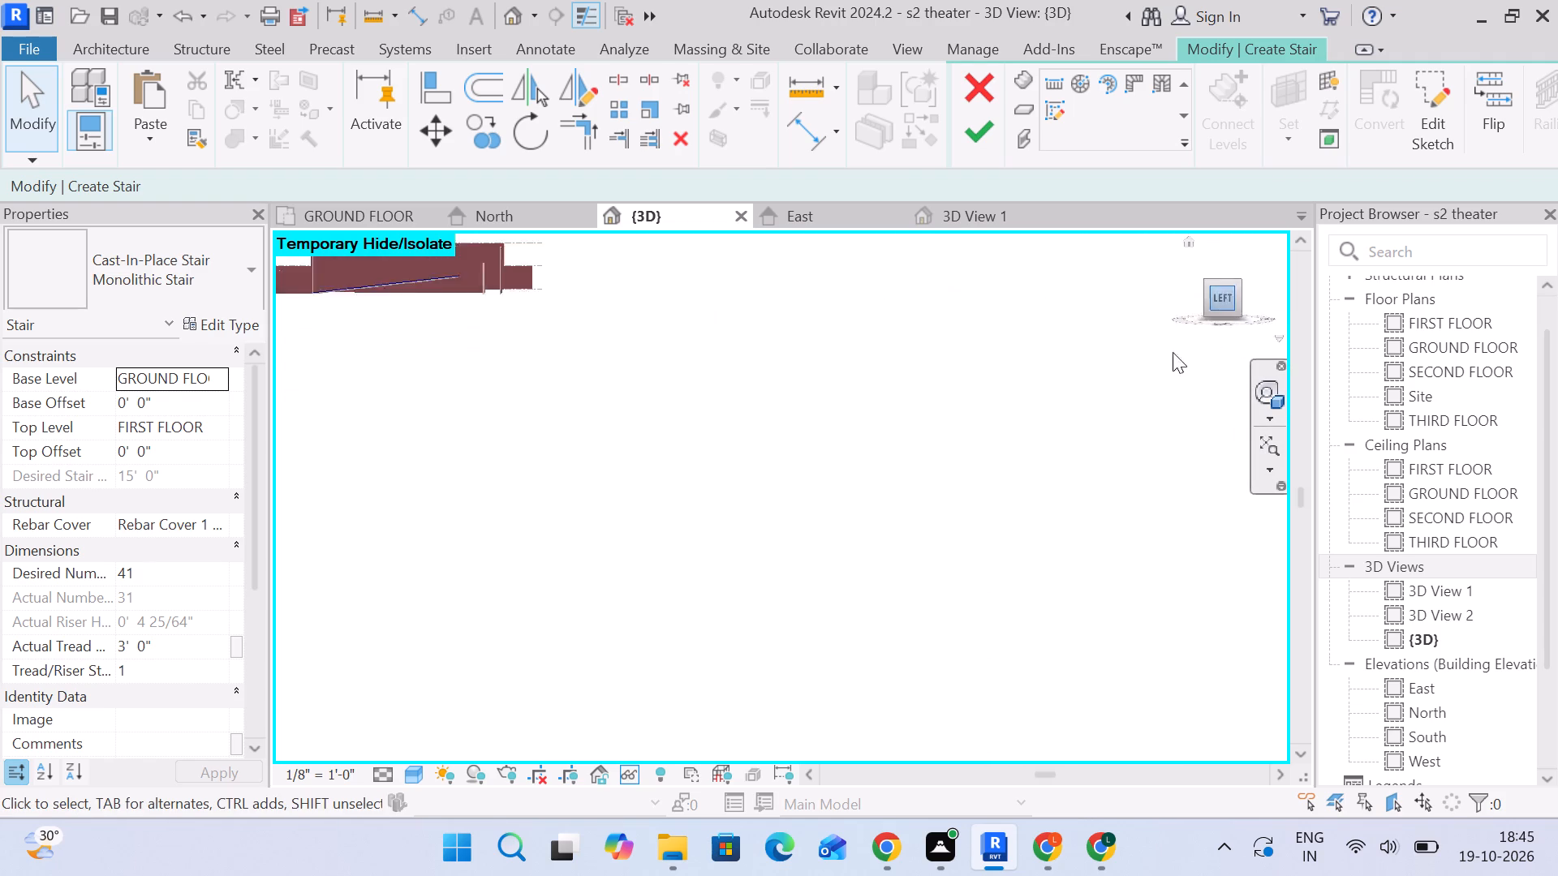
pyautogui.scroll(5, 831, 420)
pyautogui.scroll(5, 1057, 556)
pyautogui.scroll(5, 1169, 634)
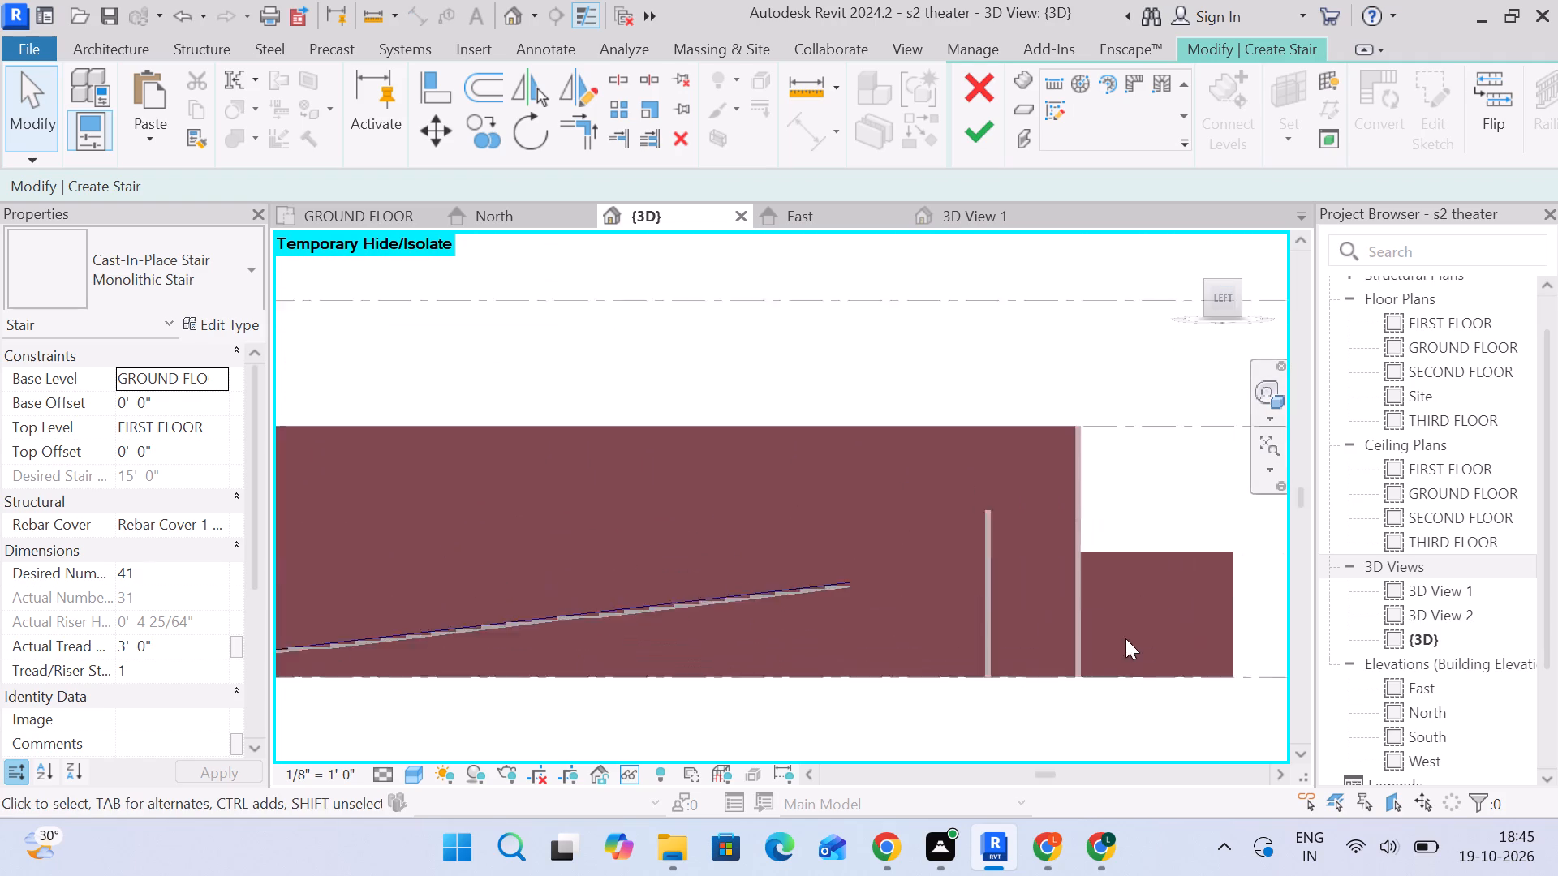
pyautogui.moveTo(1113, 638); pyautogui.dragTo(986, 534, button='middle')
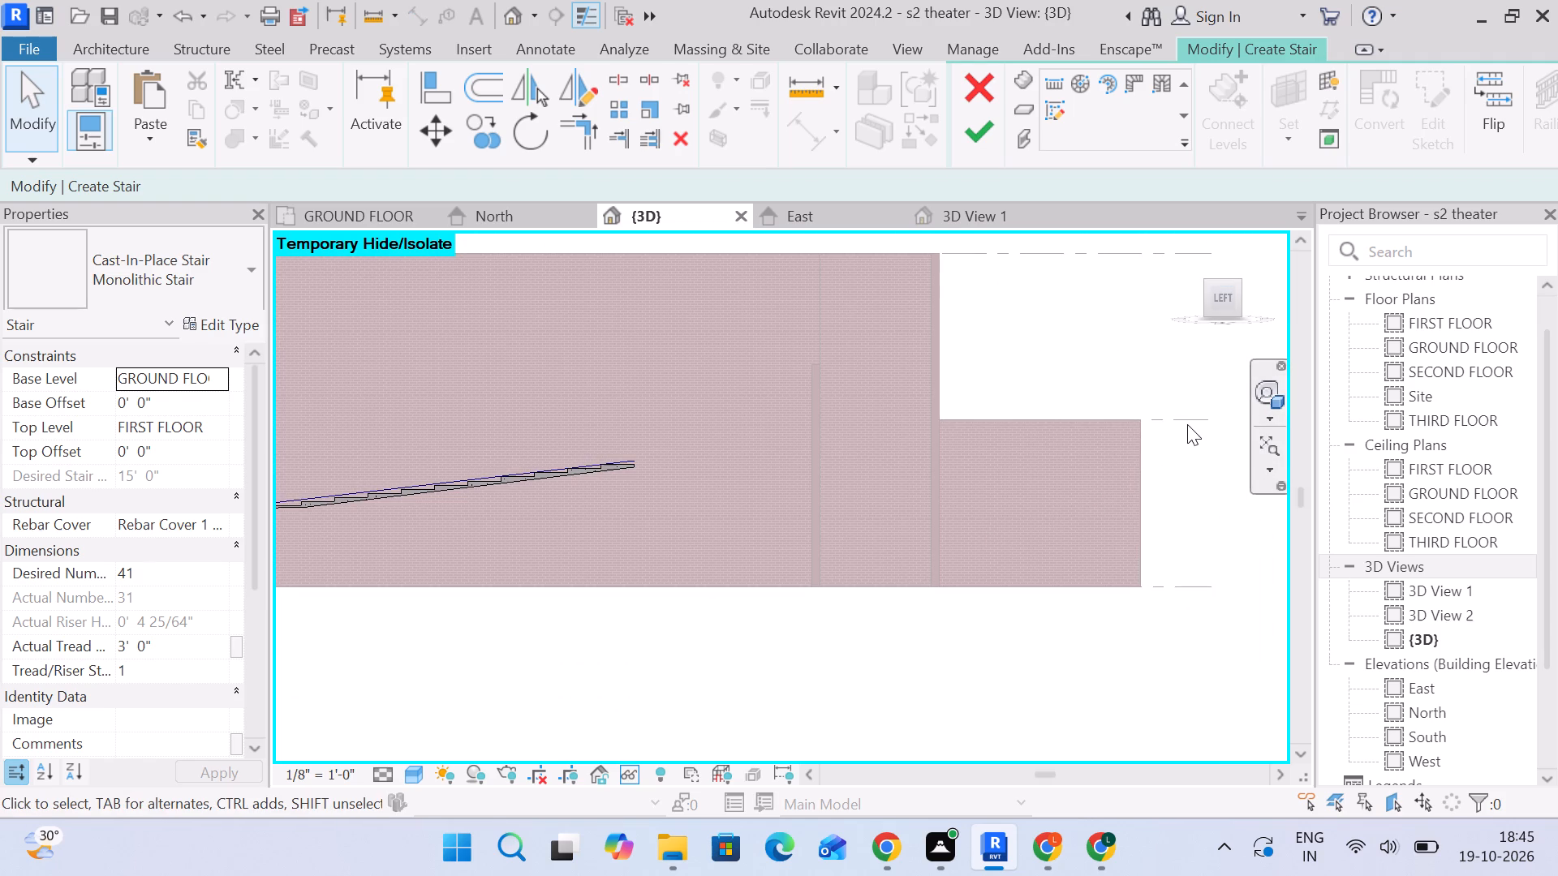
pyautogui.click(1181, 424)
pyautogui.scroll(-4, 1164, 440)
pyautogui.click(978, 137)
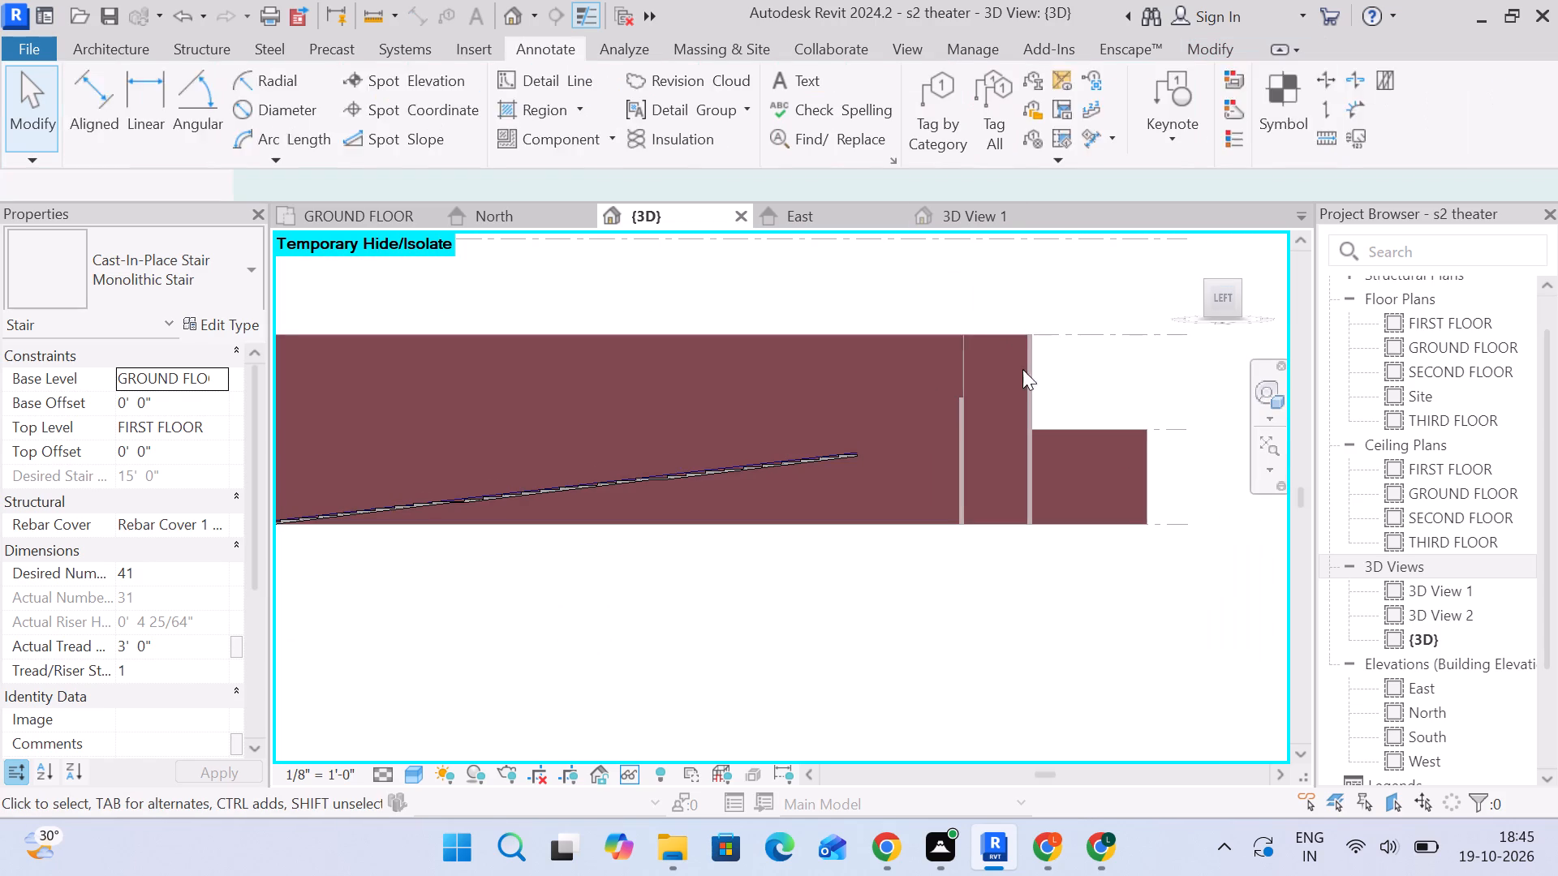
# Select the FIRST FLOOR level and compare the top end of the stair run with it in side view.
pyautogui.moveTo(1029, 427); pyautogui.dragTo(971, 396, button='middle')
pyautogui.click(1110, 389)
pyautogui.scroll(2, 789, 424)
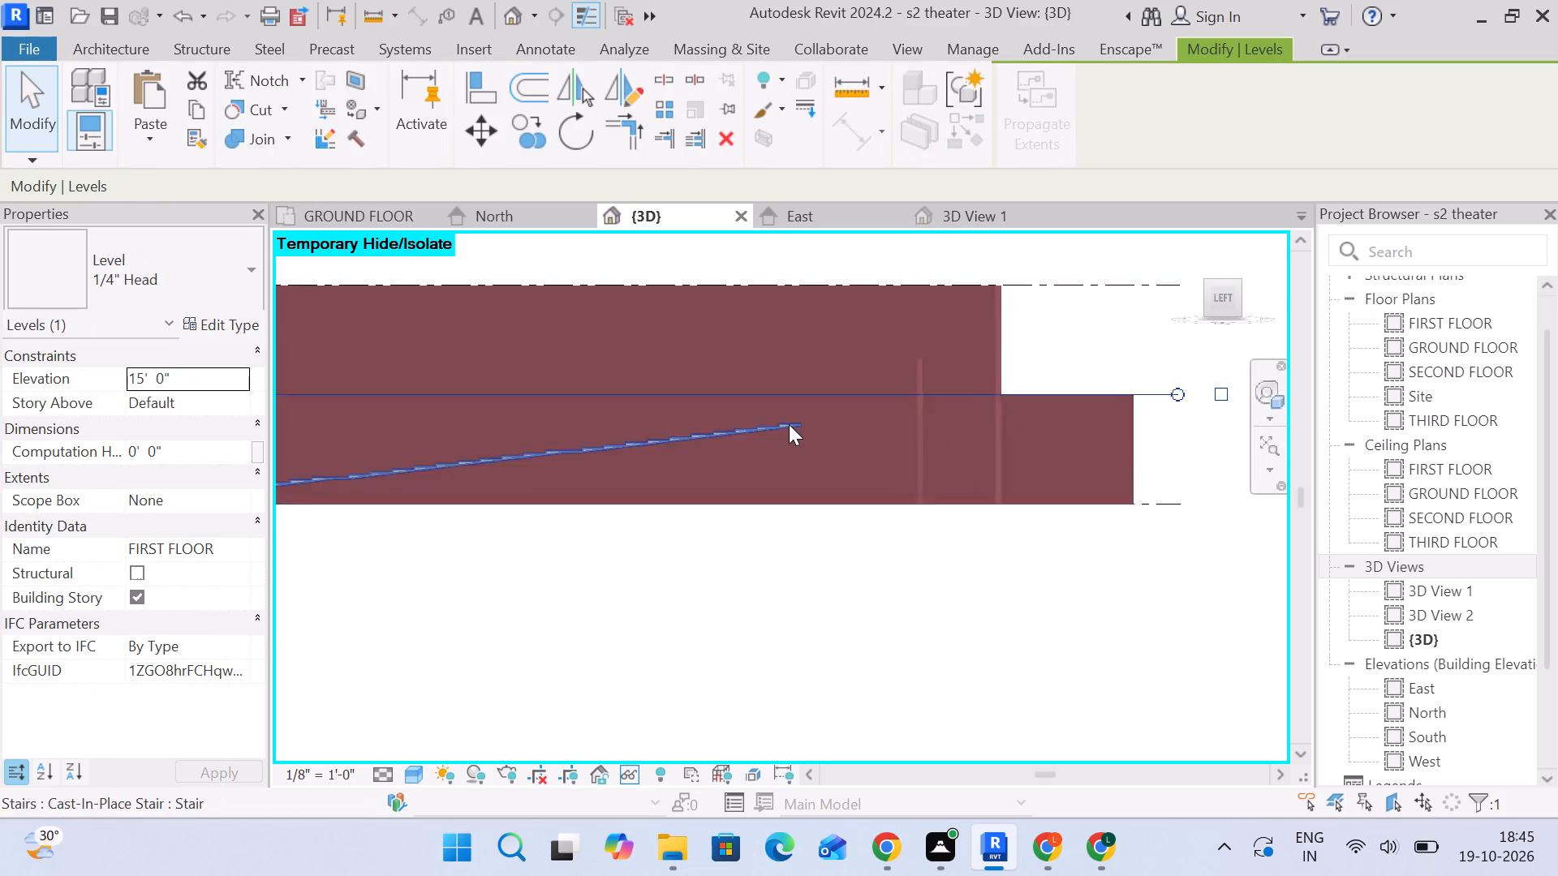
pyautogui.scroll(3, 789, 424)
pyautogui.scroll(-2, 793, 431)
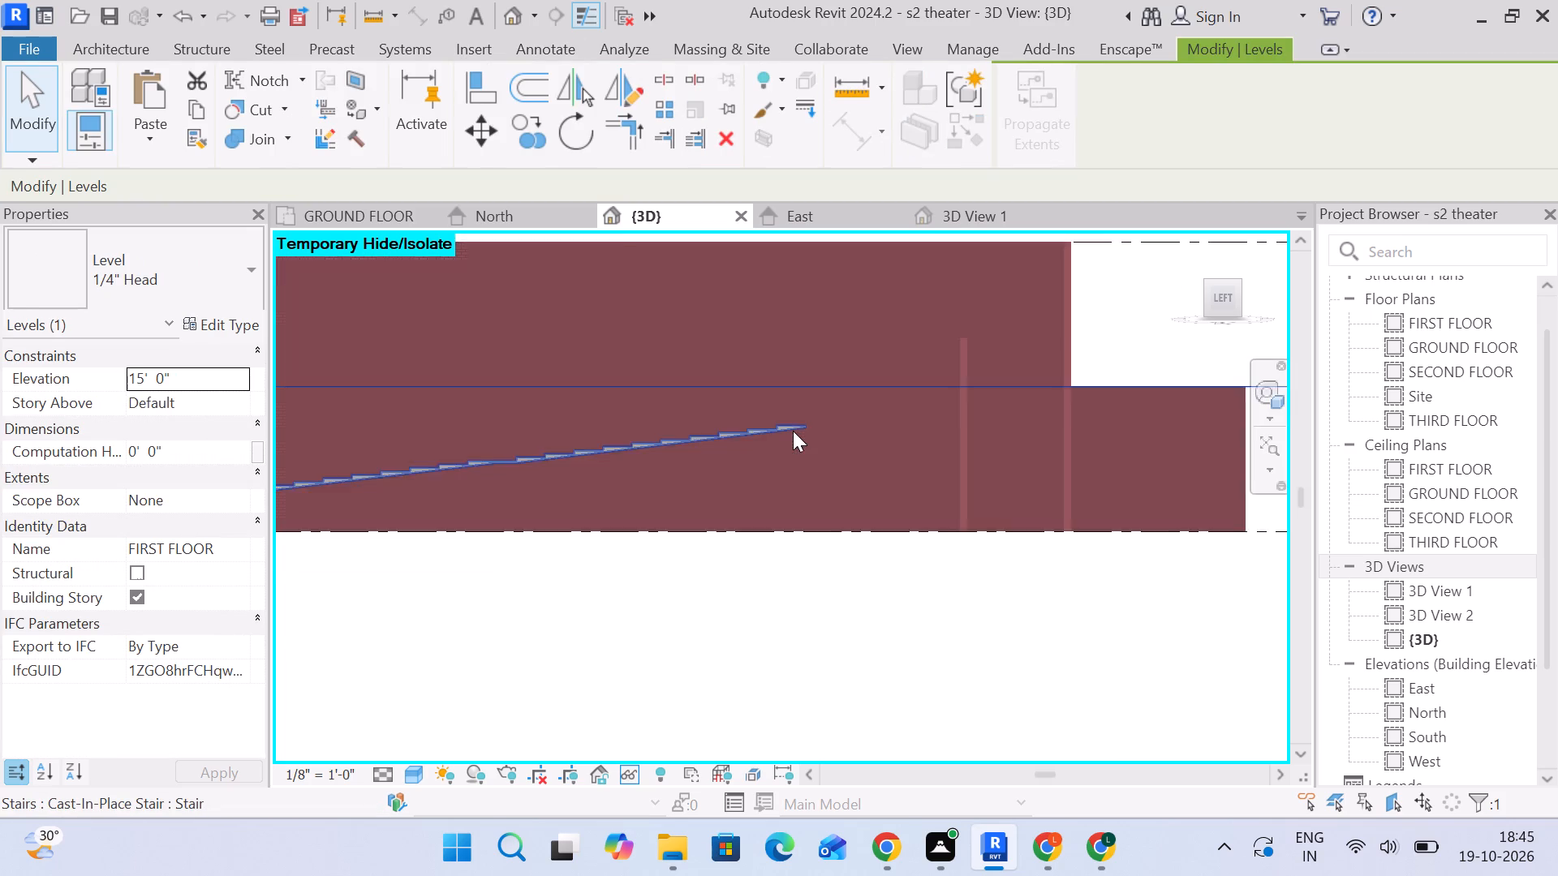
pyautogui.scroll(-2, 793, 431)
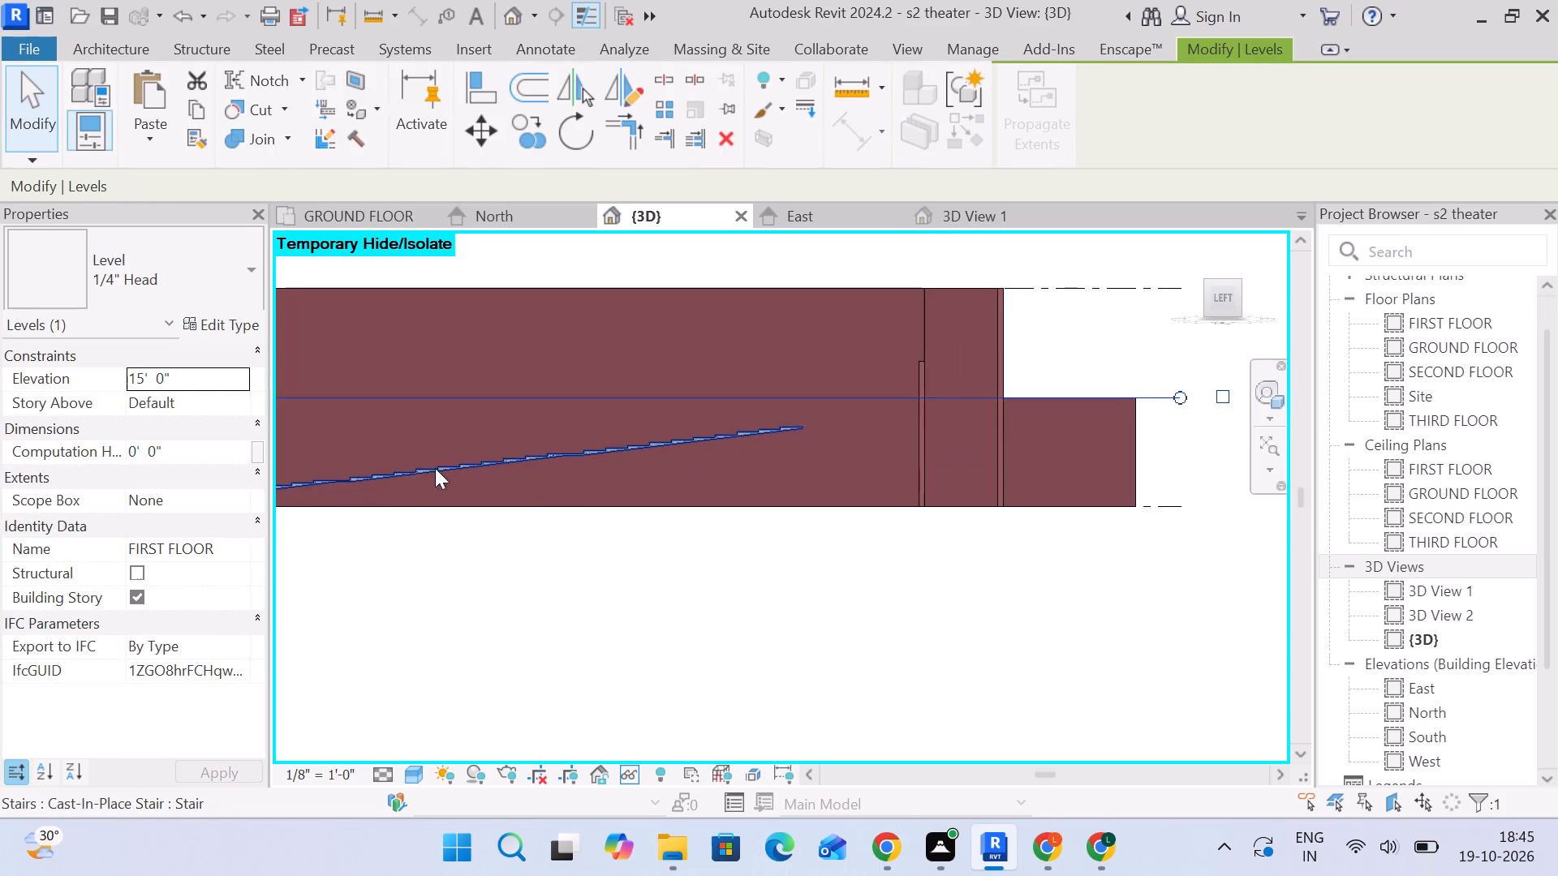
pyautogui.click(351, 597)
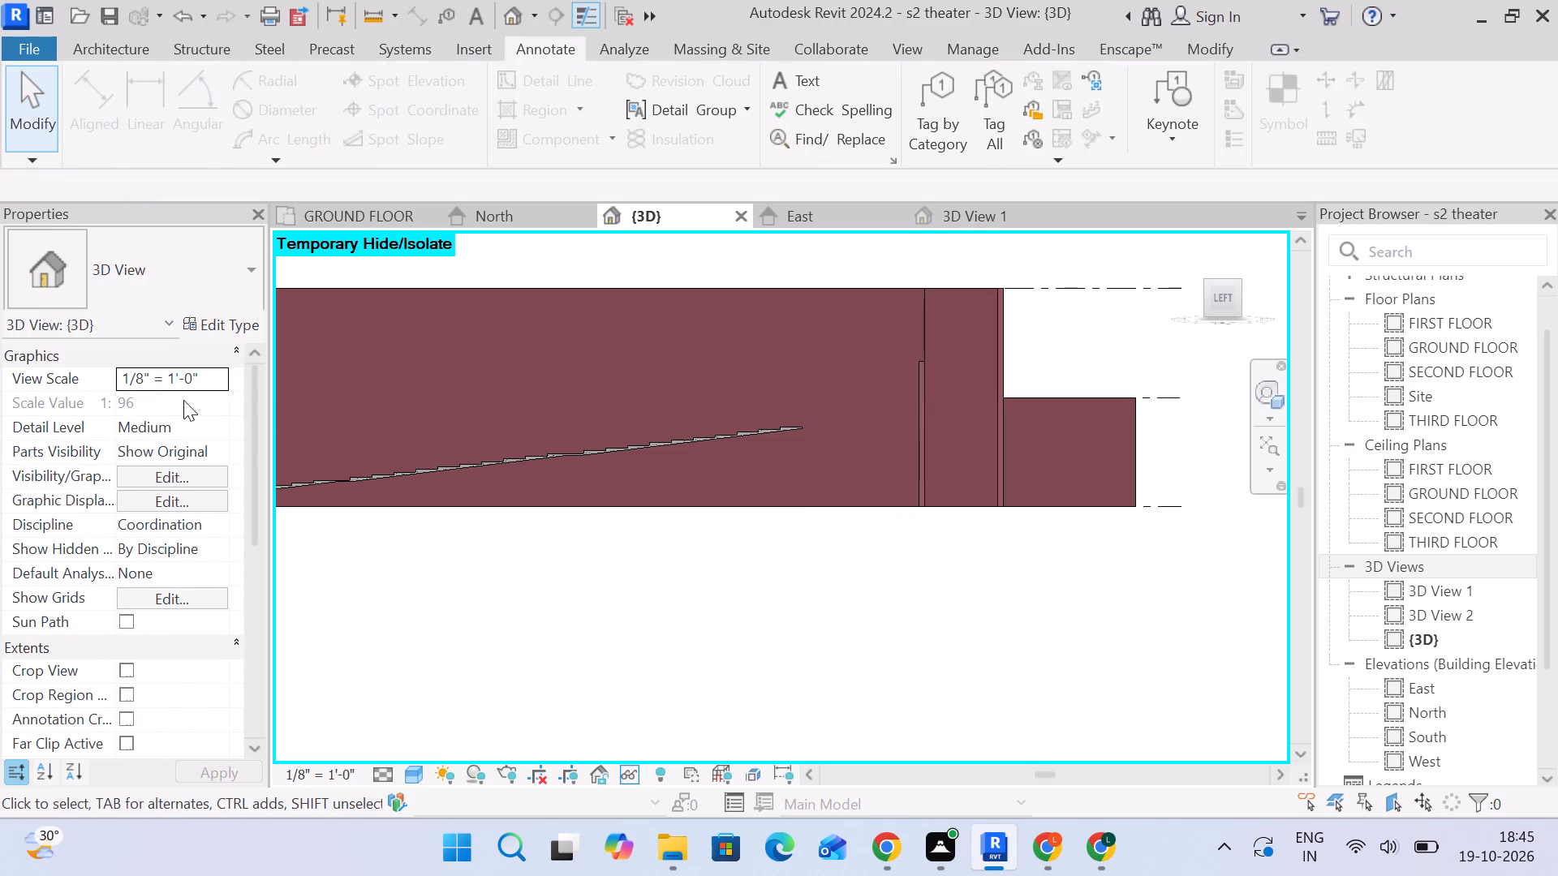
# Set the Monolithic Stair type's maximum riser height to 0' 6".
pyautogui.click(406, 475)
pyautogui.click(226, 327)
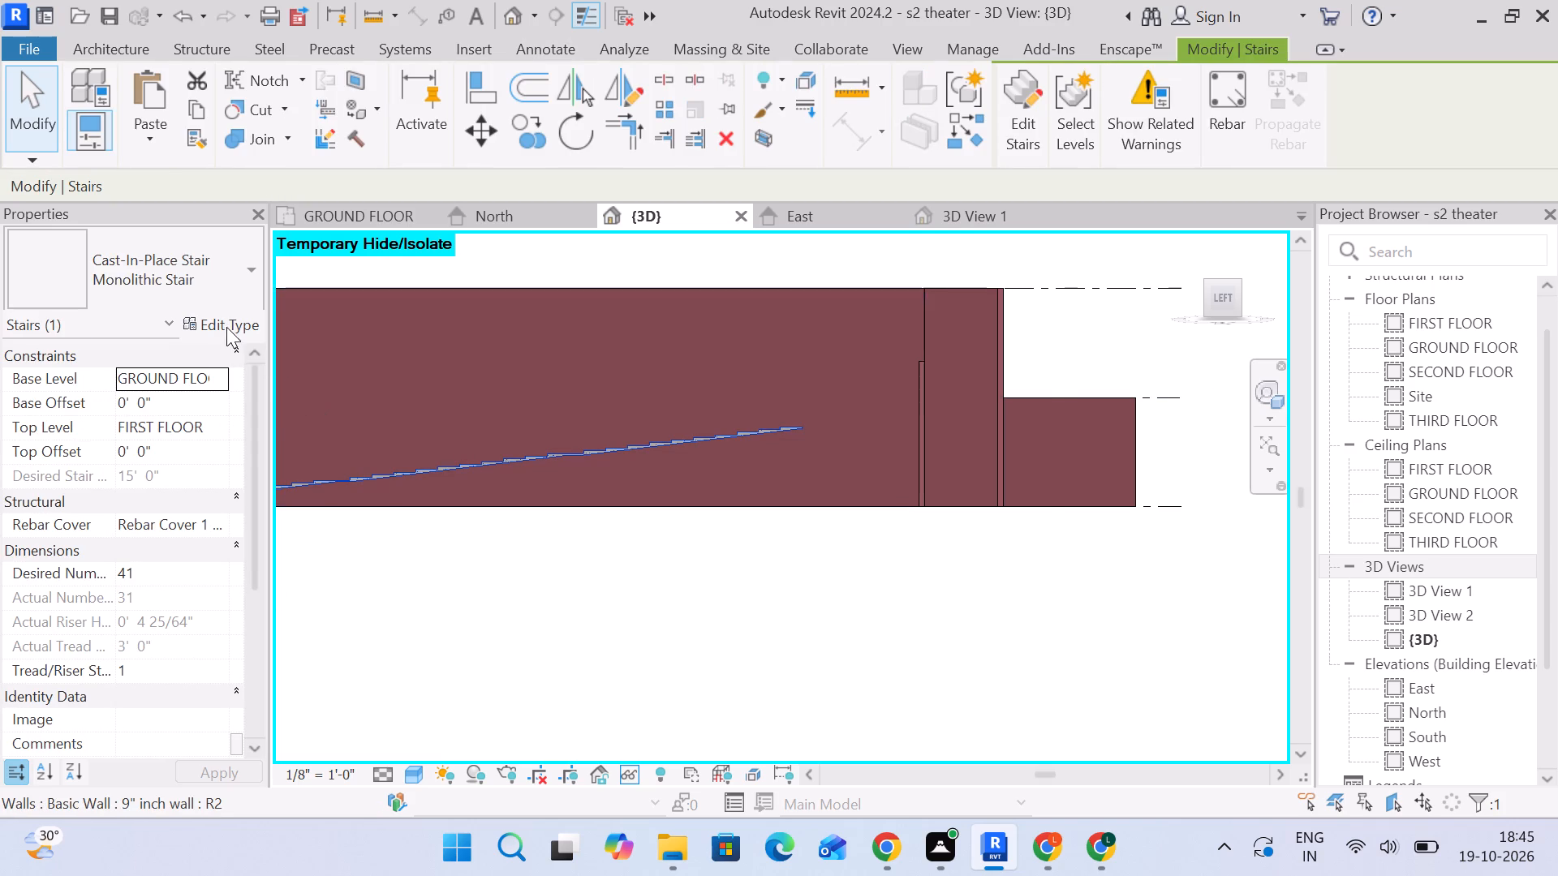
pyautogui.click(327, 256)
pyautogui.moveTo(339, 254); pyautogui.dragTo(250, 254)
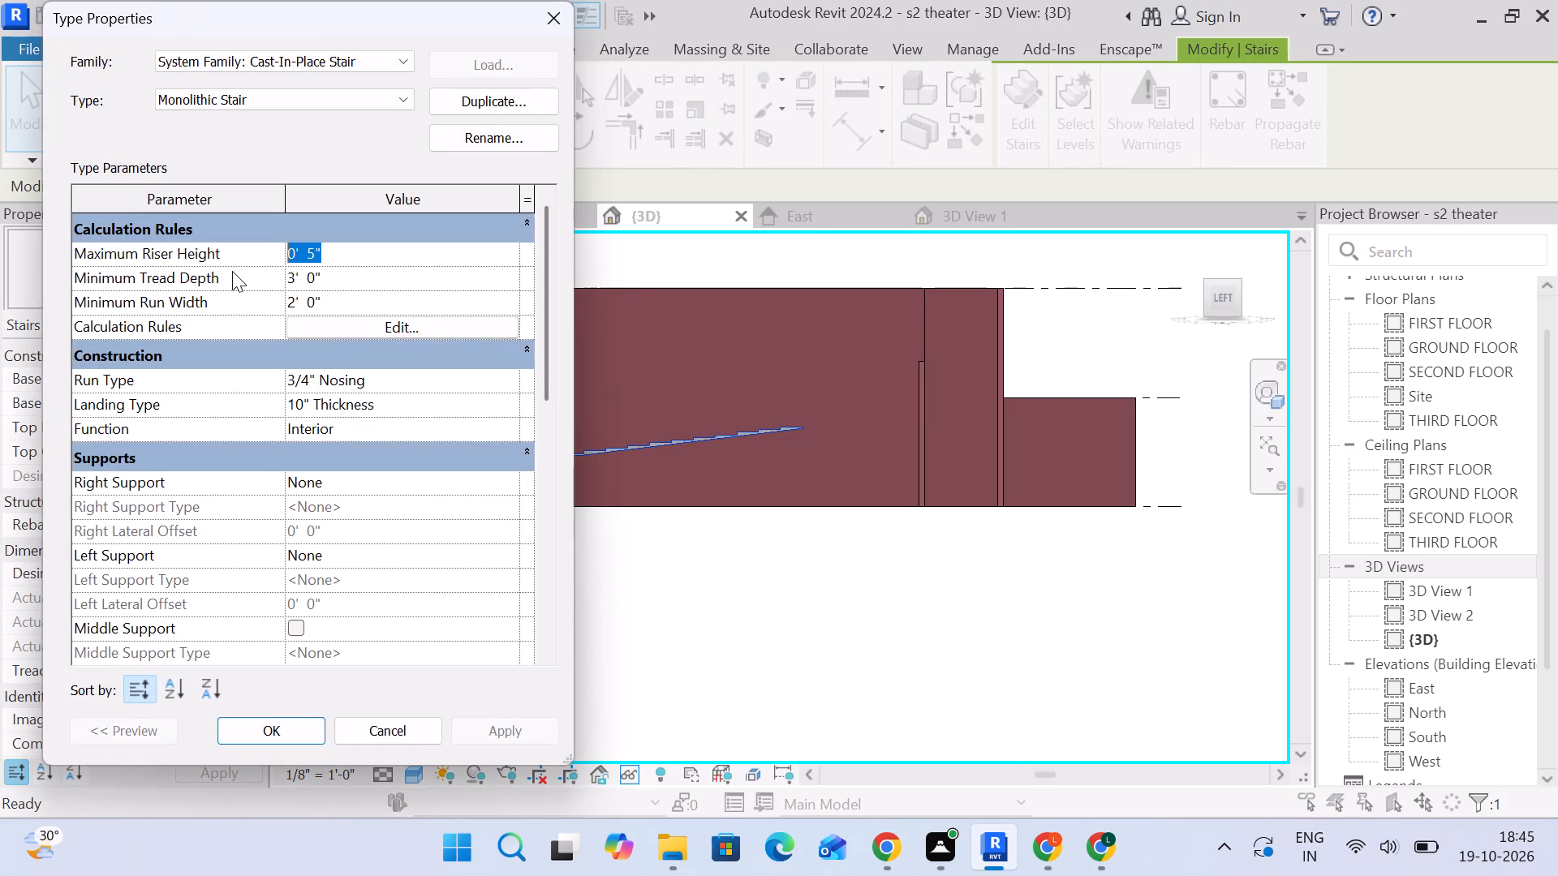
pyautogui.press('6')
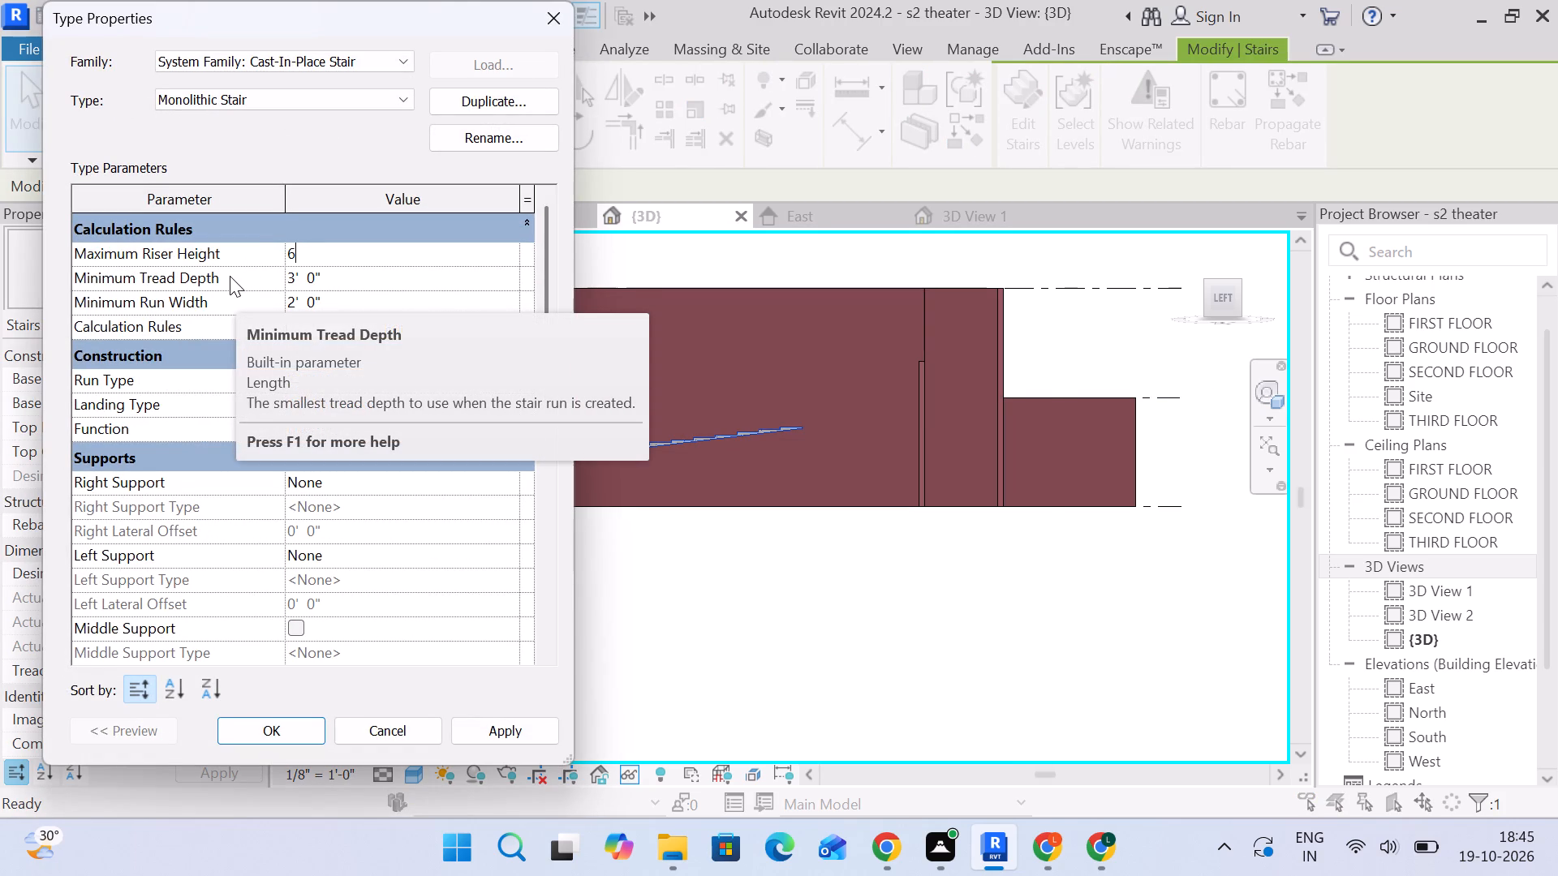
pyautogui.hotkey('shift', '"')
pyautogui.press('Return')
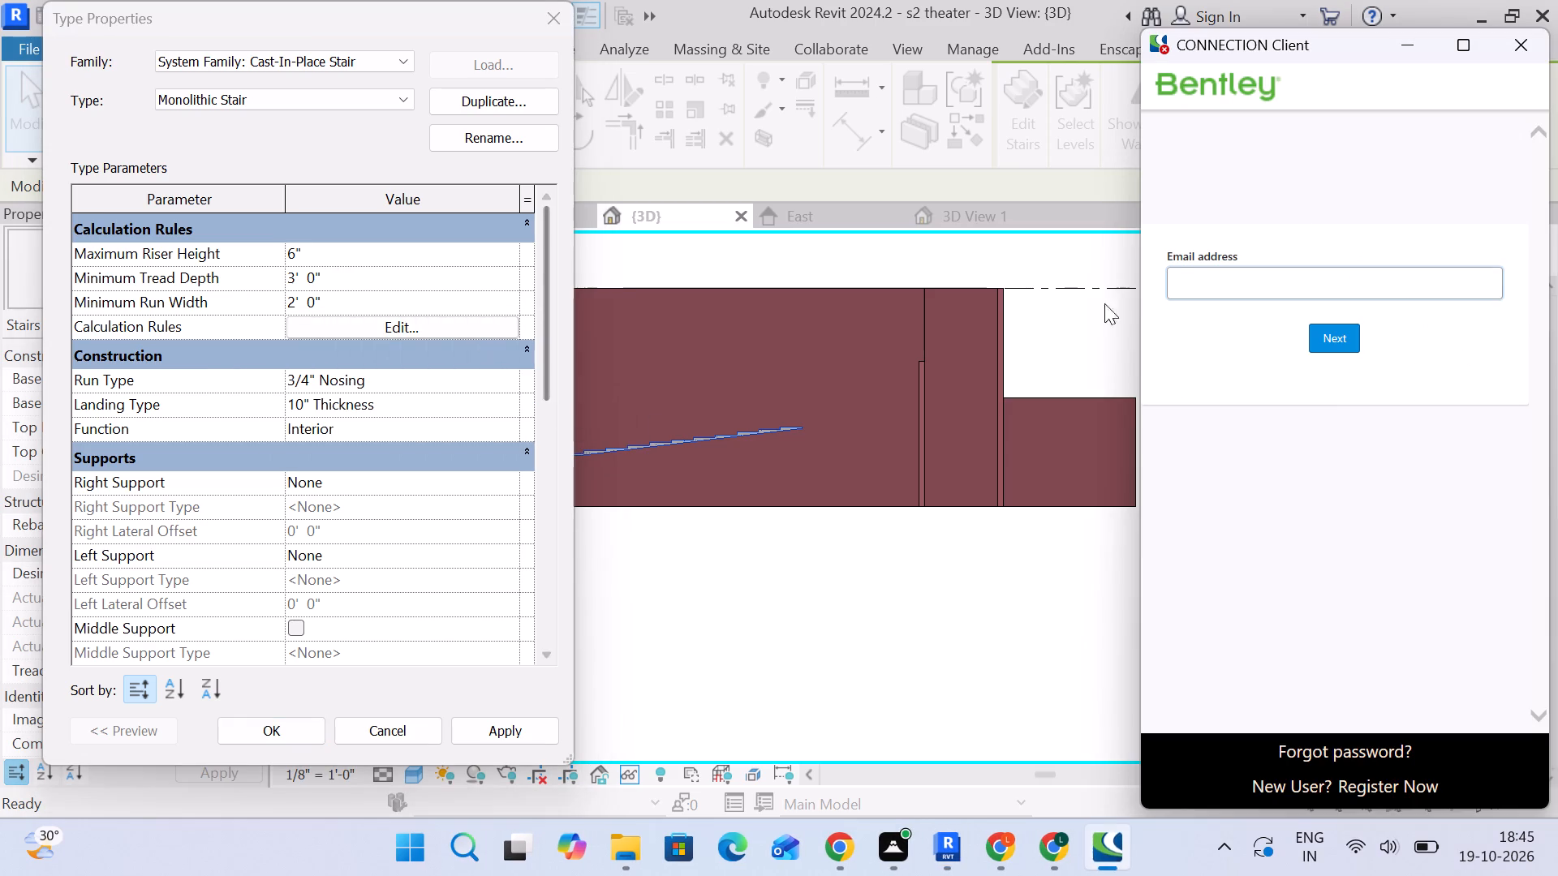
pyautogui.click(1532, 36)
pyautogui.click(513, 740)
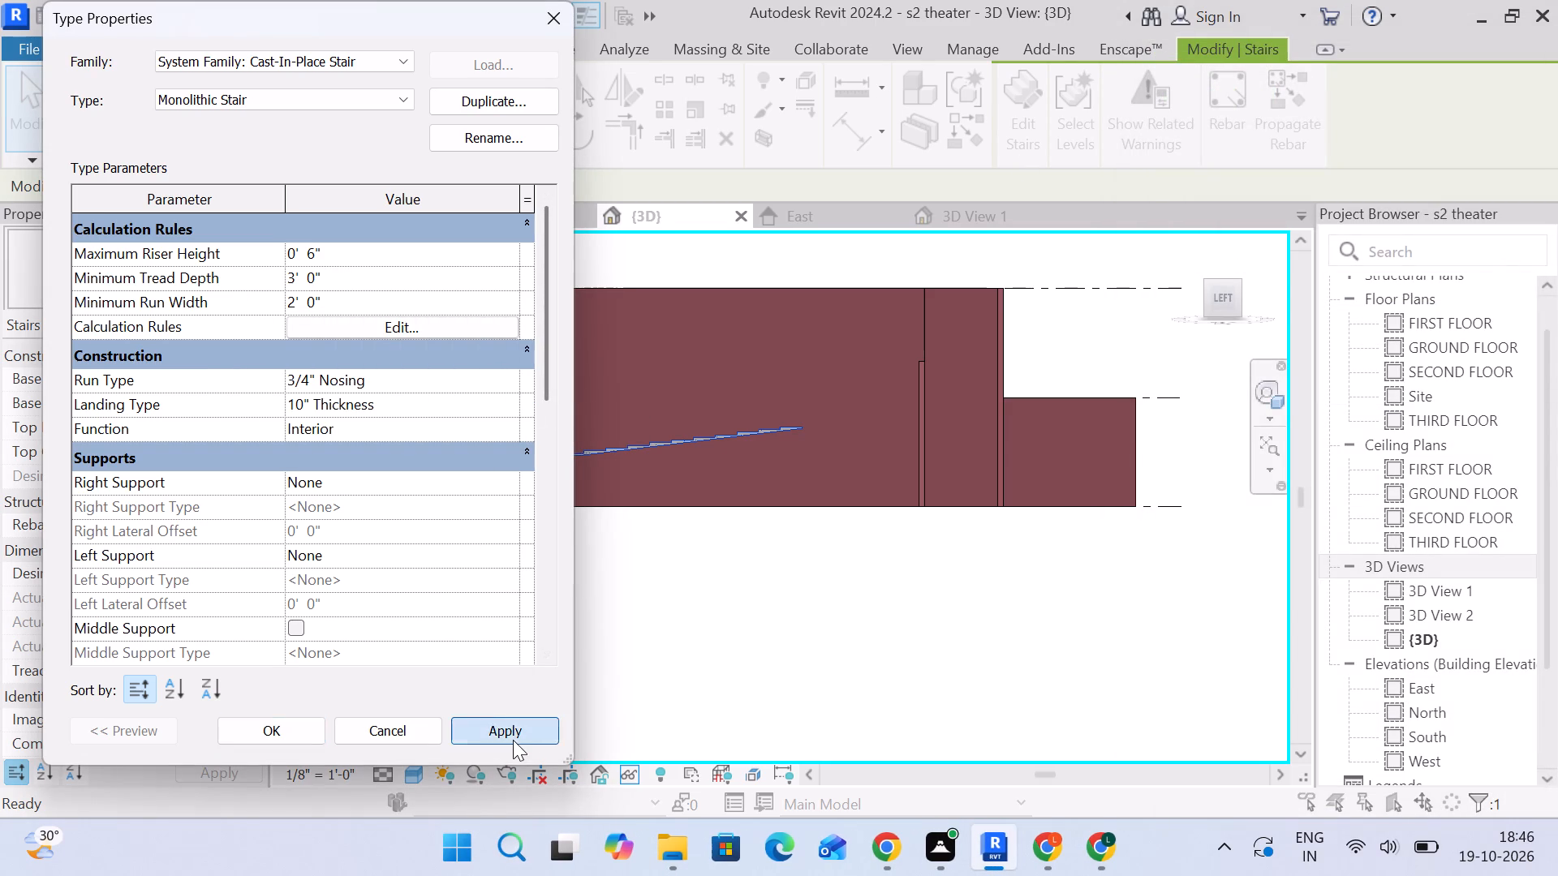
pyautogui.click(312, 720)
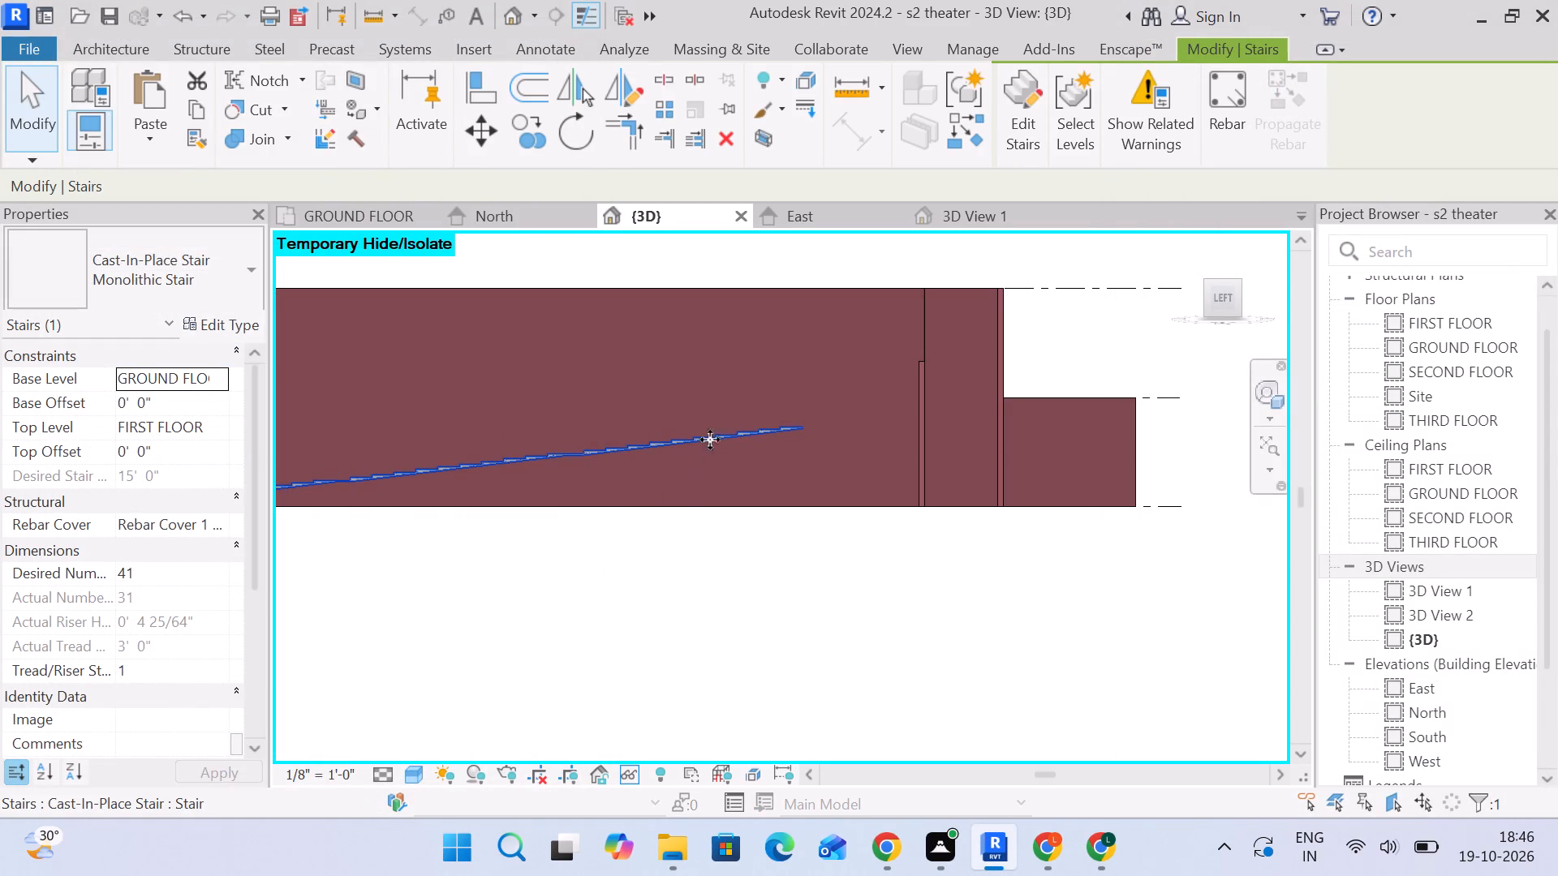
# Review the warnings related to the theater's monolithic stair.
pyautogui.scroll(5, 744, 450)
pyautogui.click(751, 422)
pyautogui.click(1143, 125)
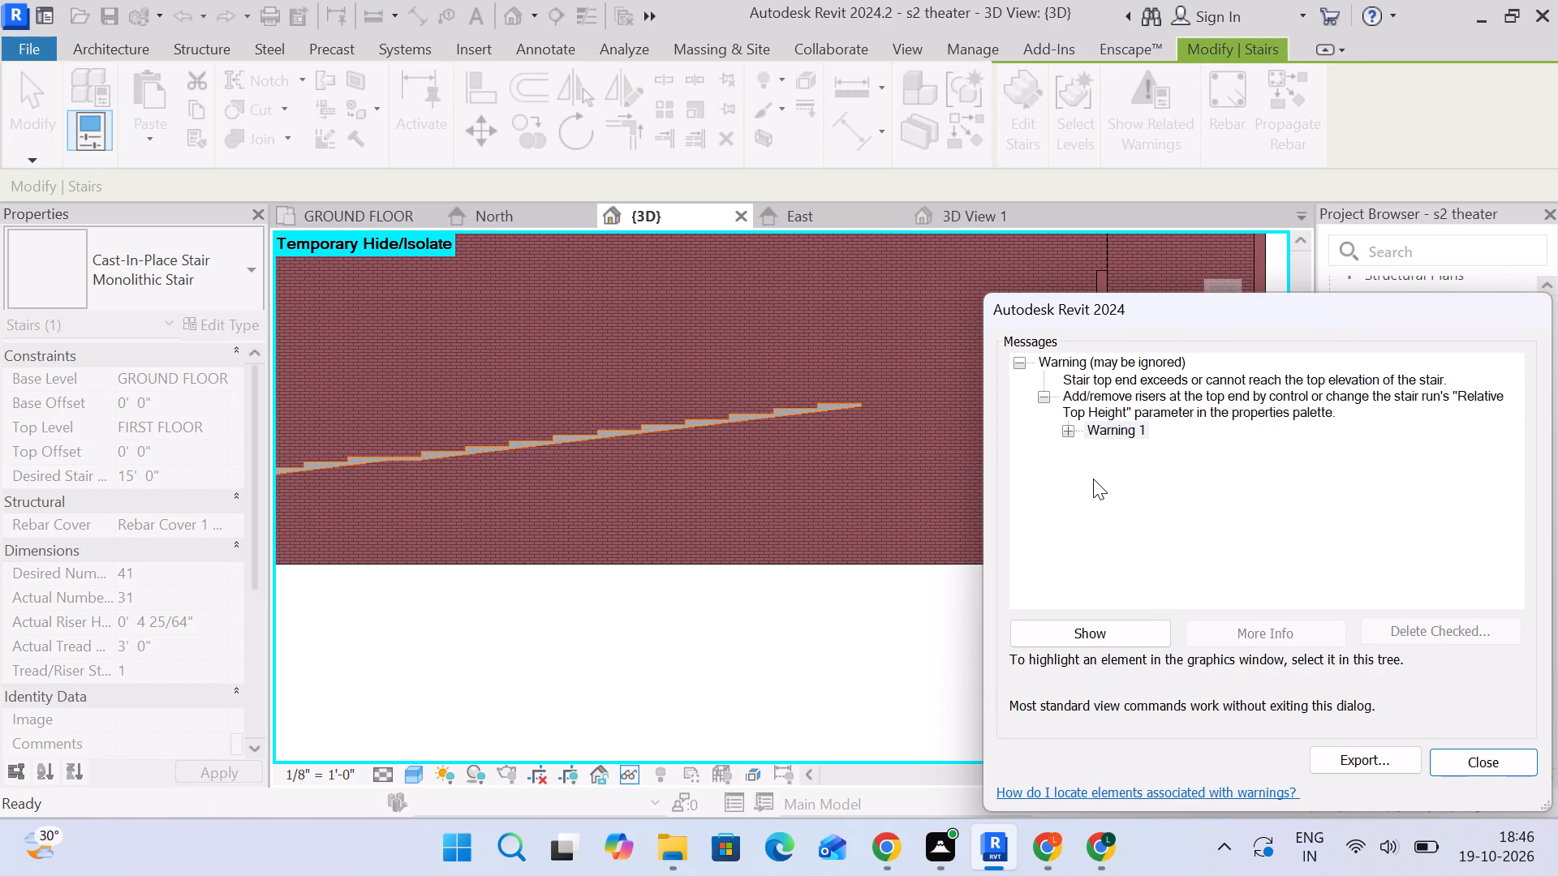
pyautogui.click(1505, 768)
pyautogui.click(643, 644)
# Undo the last two stair changes and finish the theater stair's edit again.
pyautogui.click(656, 429)
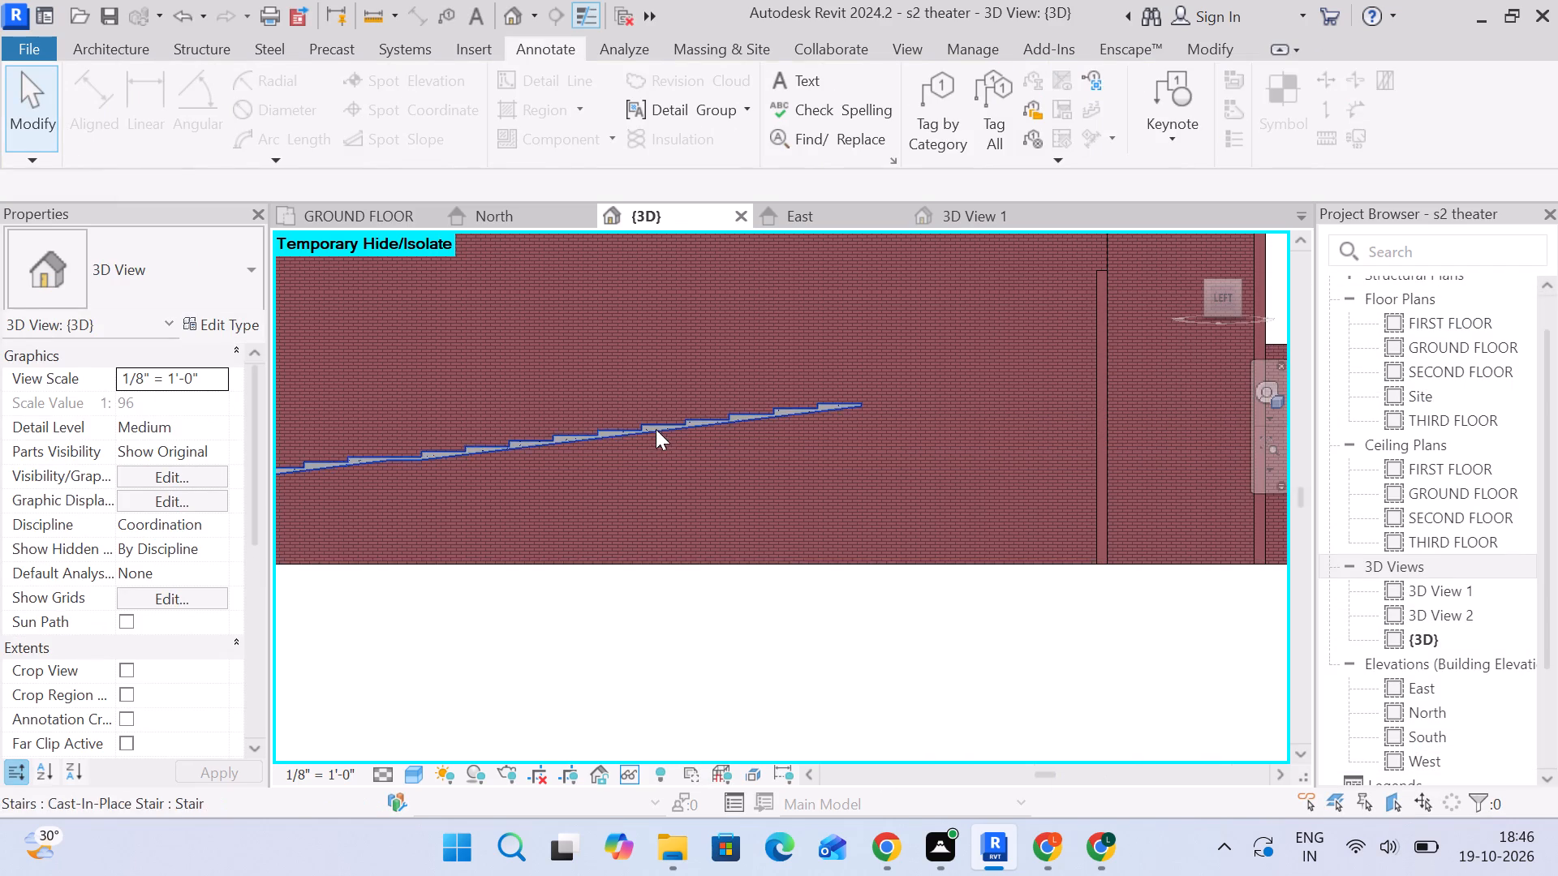
pyautogui.scroll(-5, 648, 514)
pyautogui.moveTo(648, 517); pyautogui.dragTo(749, 460, button='middle')
pyautogui.scroll(-4, 452, 505)
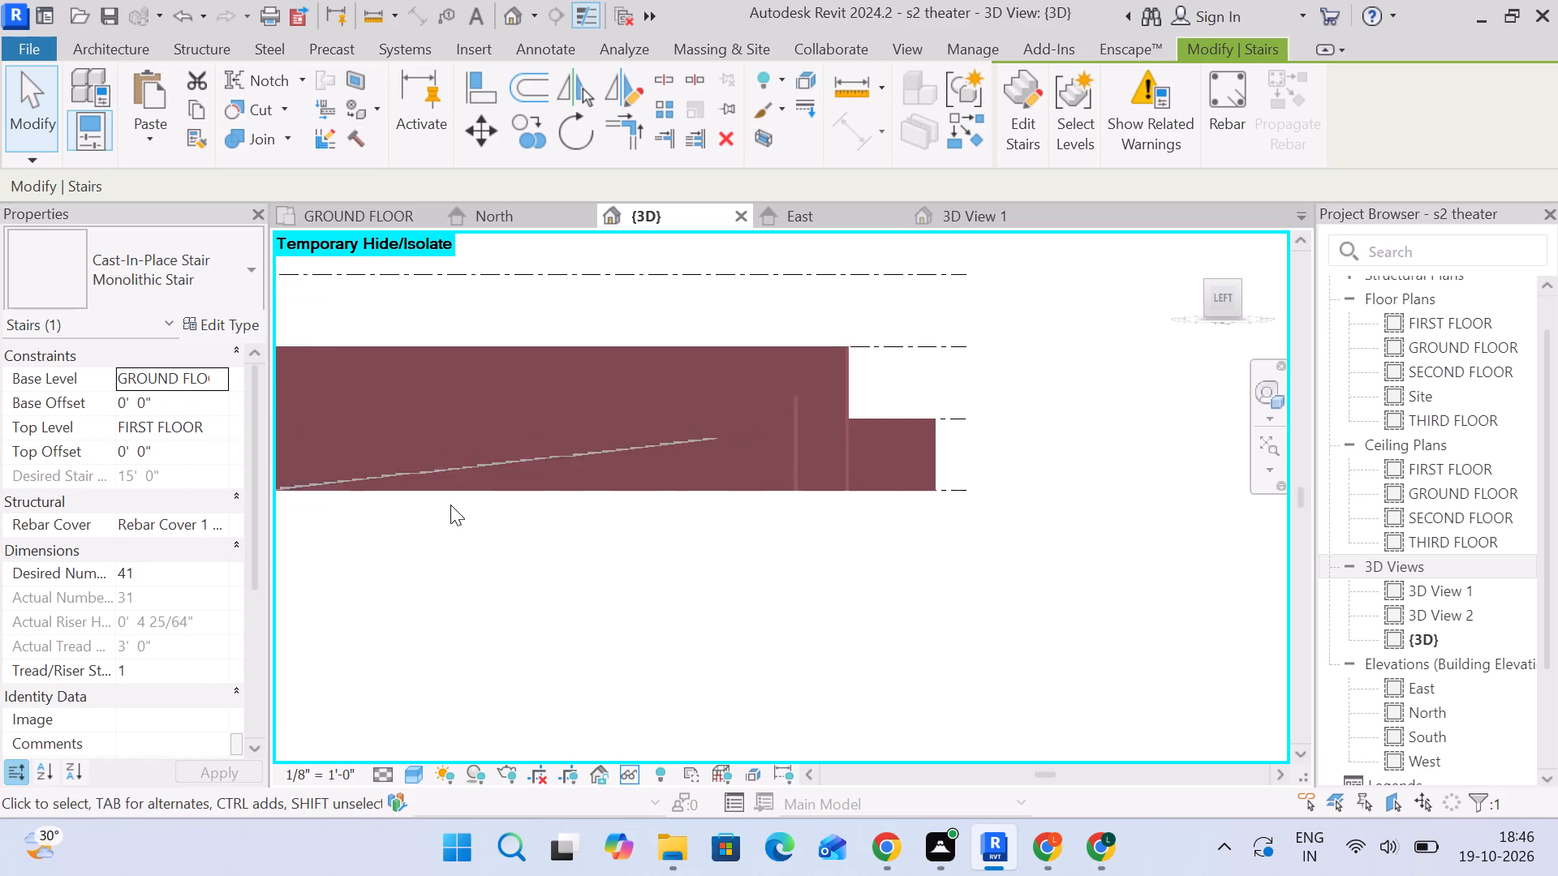
pyautogui.moveTo(449, 503); pyautogui.dragTo(620, 440, button='middle')
pyautogui.scroll(3, 536, 414)
pyautogui.hotkey('ctrl', 'z')
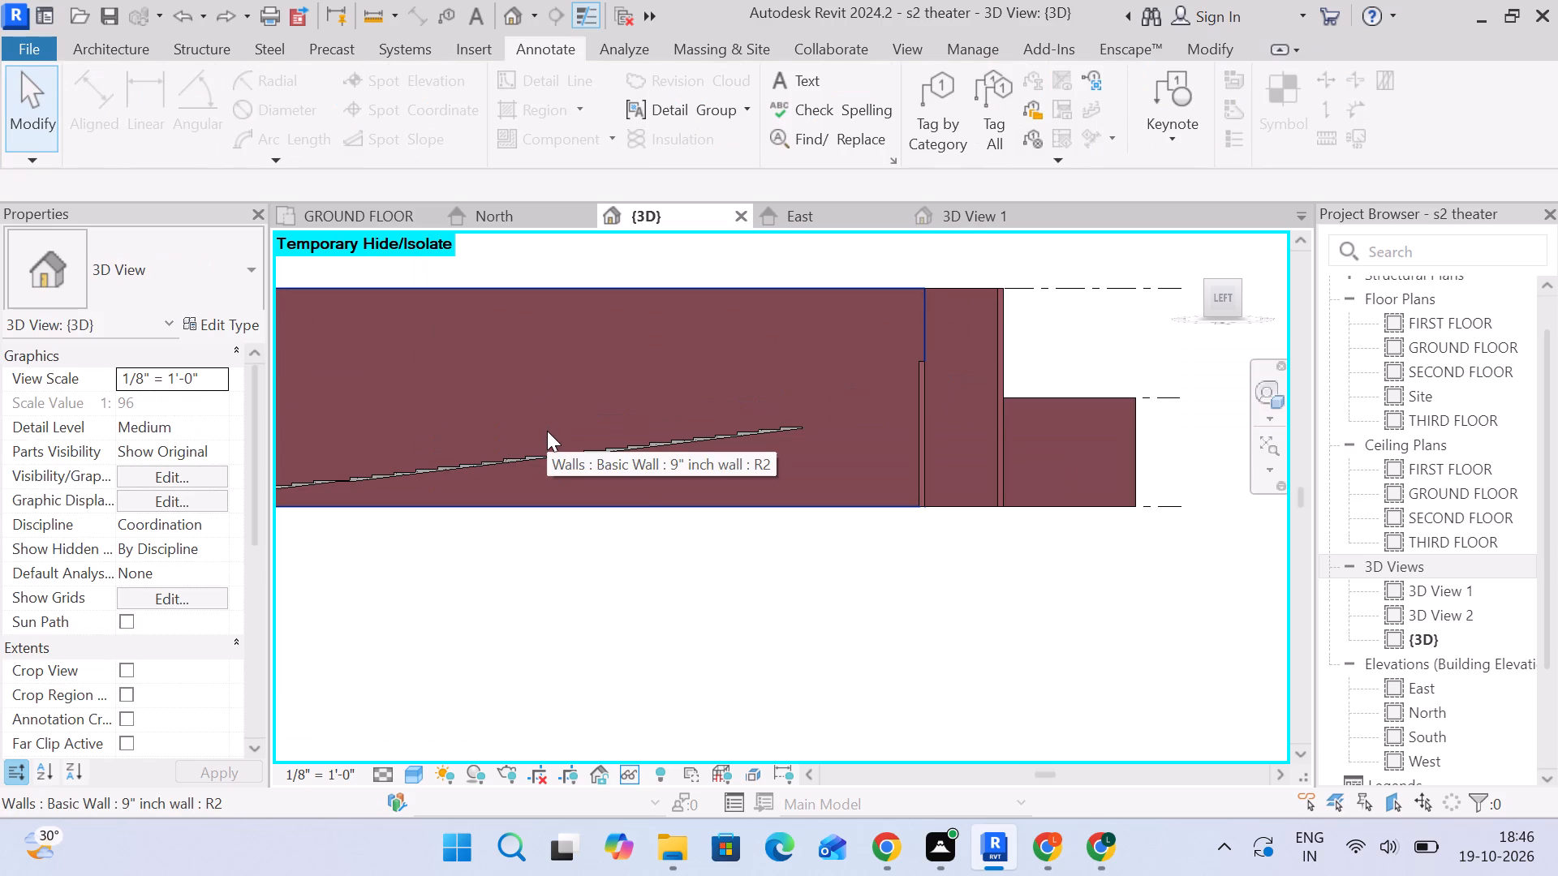
pyautogui.hotkey('ctrl', 'z')
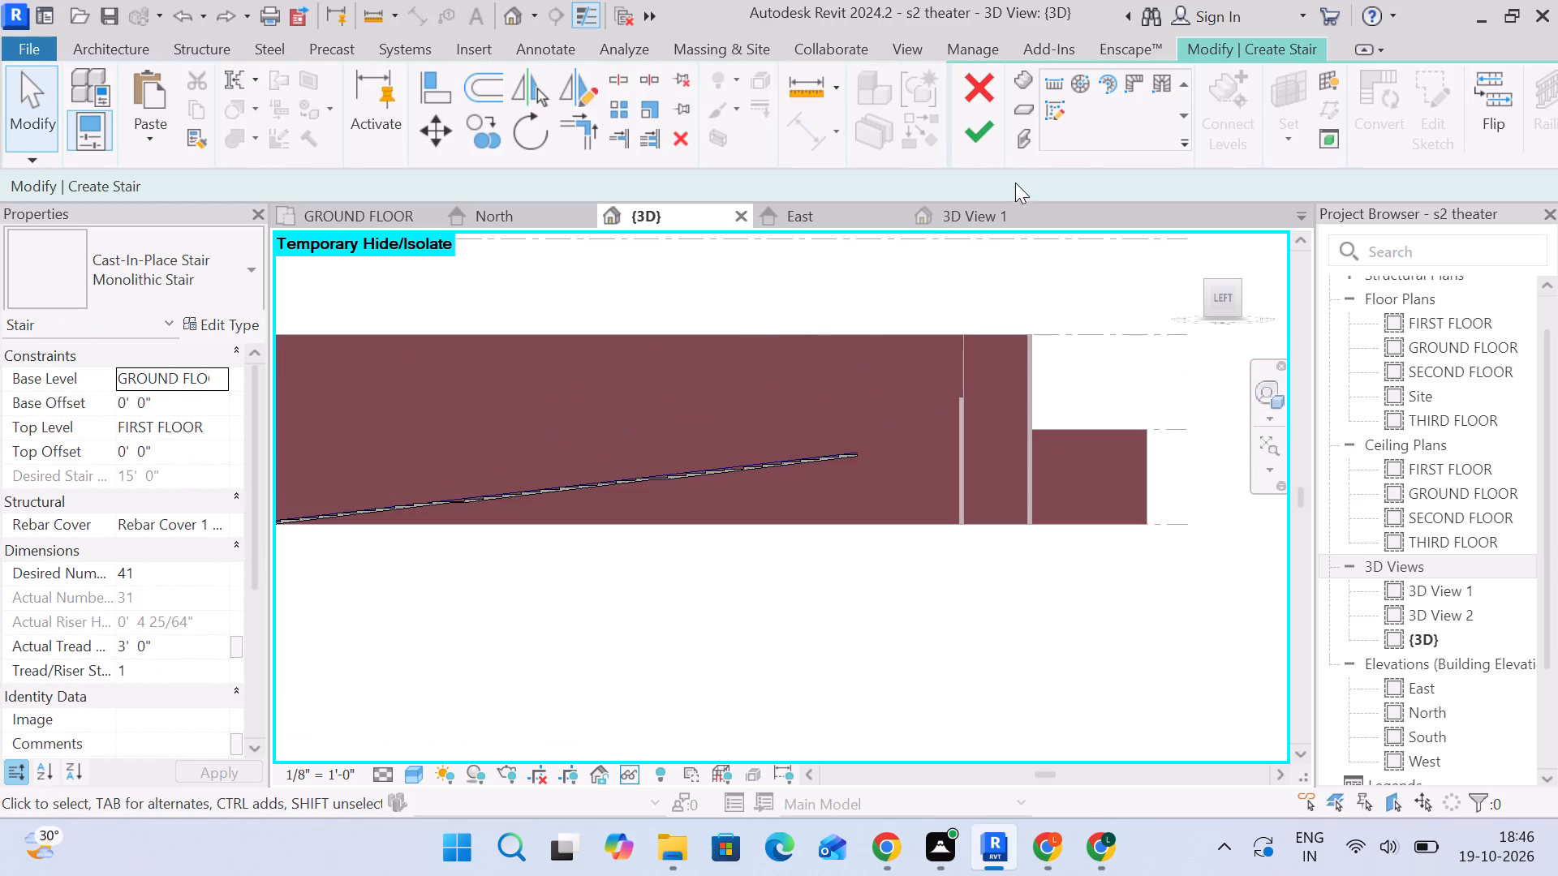
pyautogui.click(985, 118)
# Examine the monolithic stair's lower and upper ends in side view, along with its constraint and dimension properties.
pyautogui.click(834, 462)
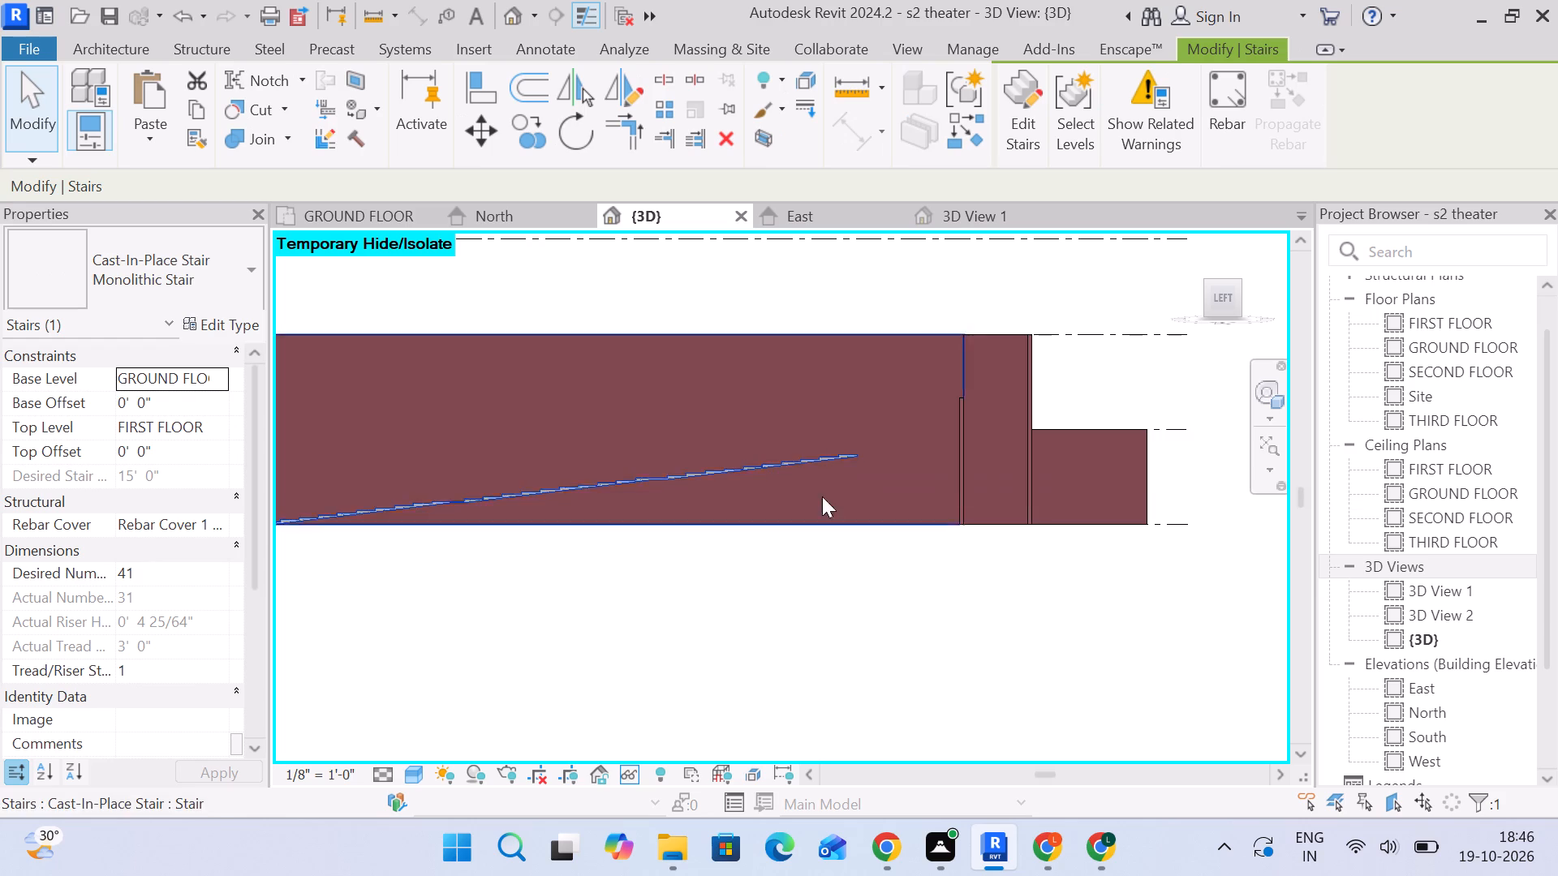
pyautogui.scroll(-3, 682, 572)
pyautogui.moveTo(667, 560); pyautogui.dragTo(906, 436, button='middle')
pyautogui.scroll(4, 905, 393)
pyautogui.scroll(4, 364, 393)
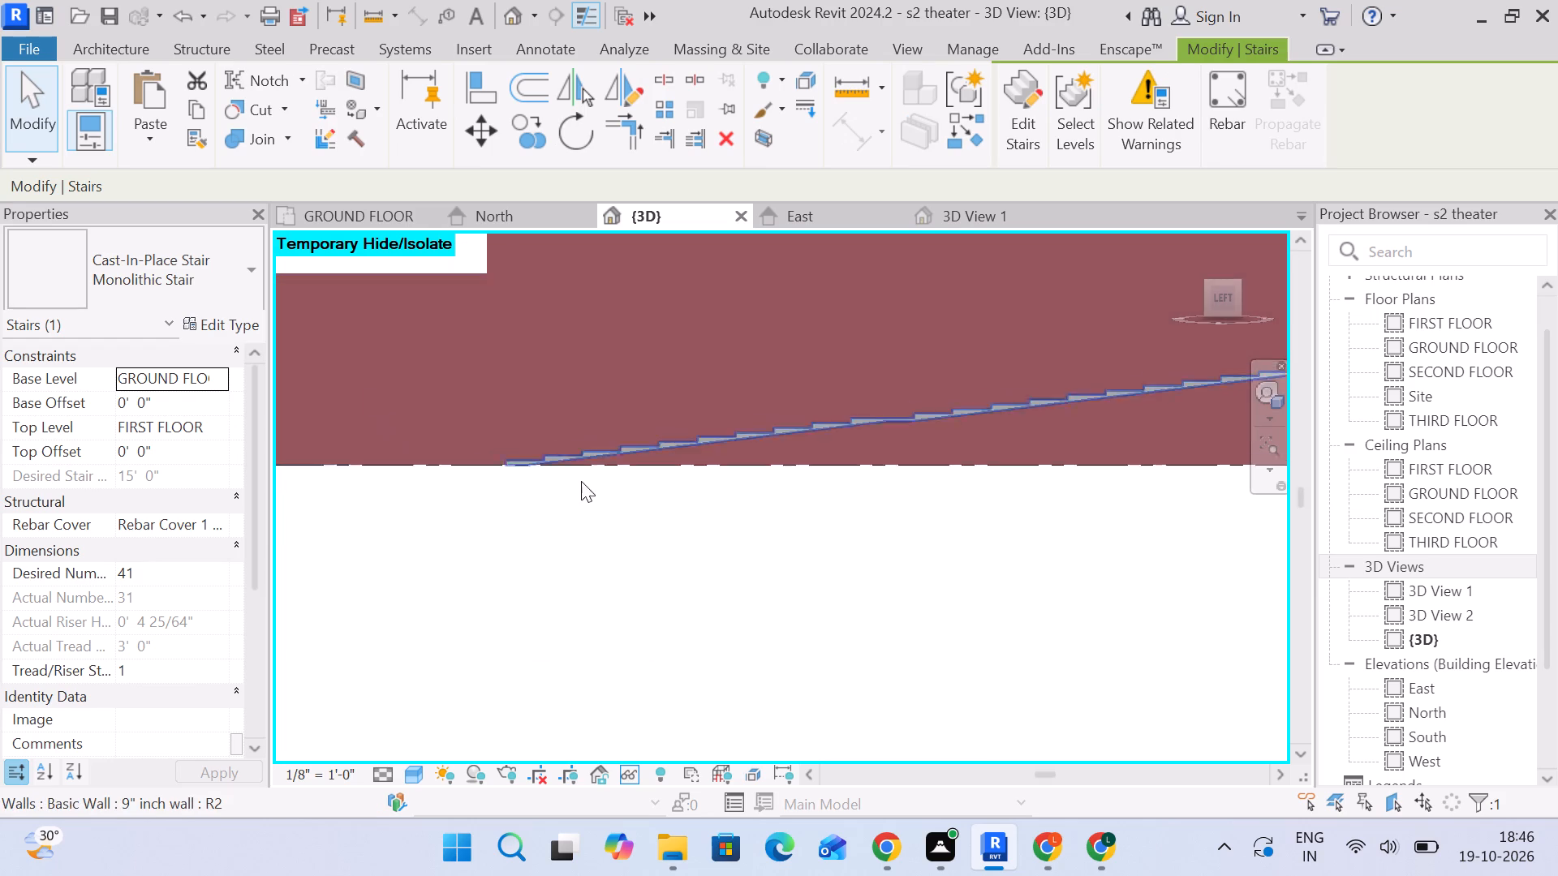
pyautogui.scroll(3, 579, 455)
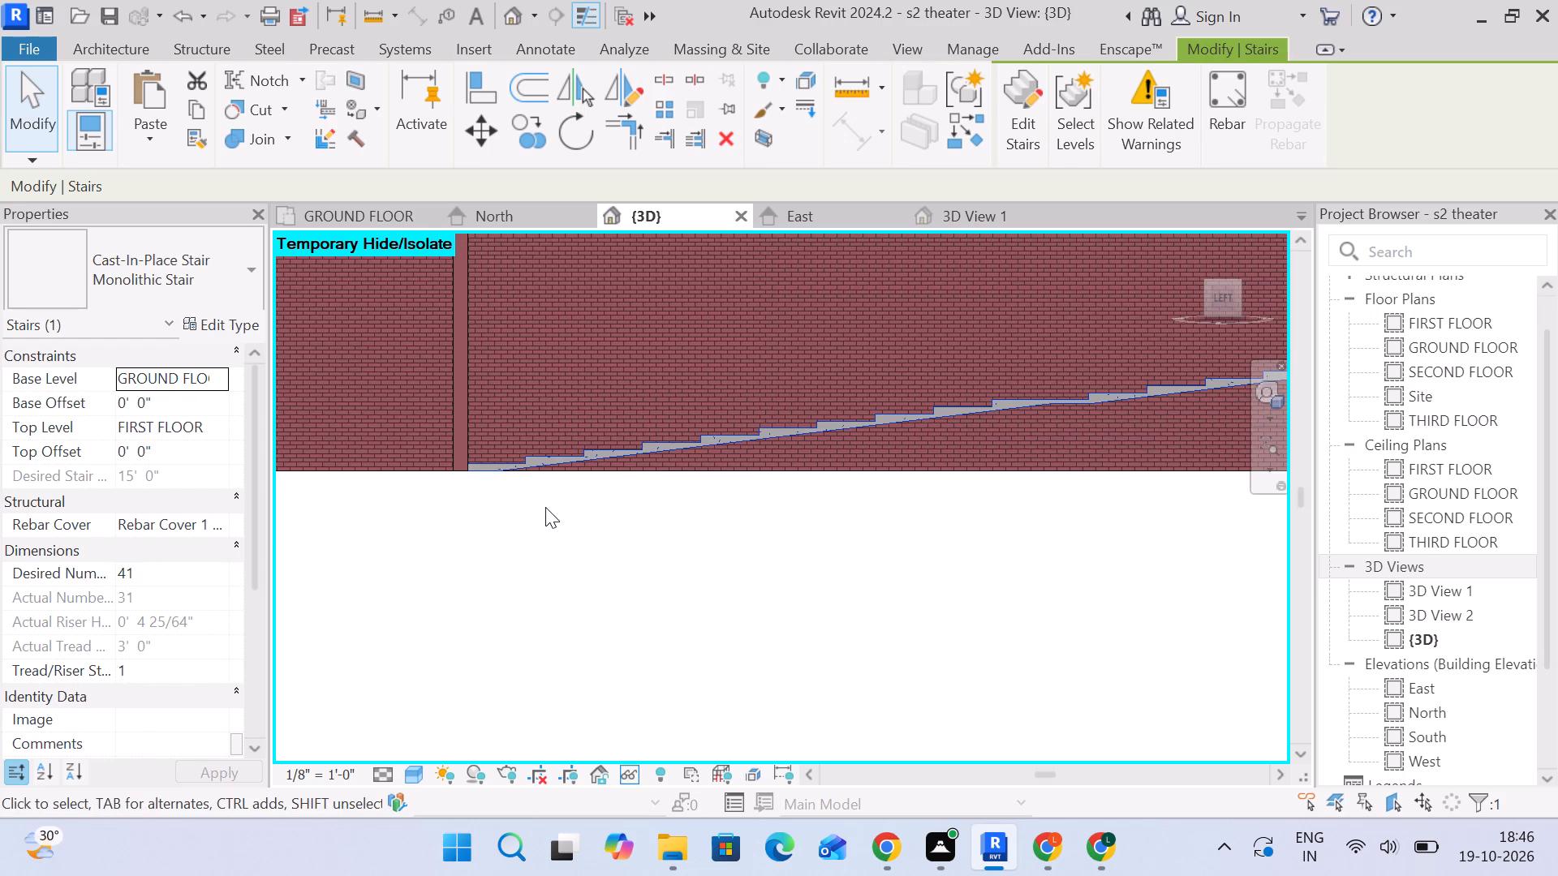
pyautogui.scroll(-3, 545, 507)
pyautogui.moveTo(542, 507); pyautogui.dragTo(475, 488, button='middle')
pyautogui.scroll(-4, 475, 488)
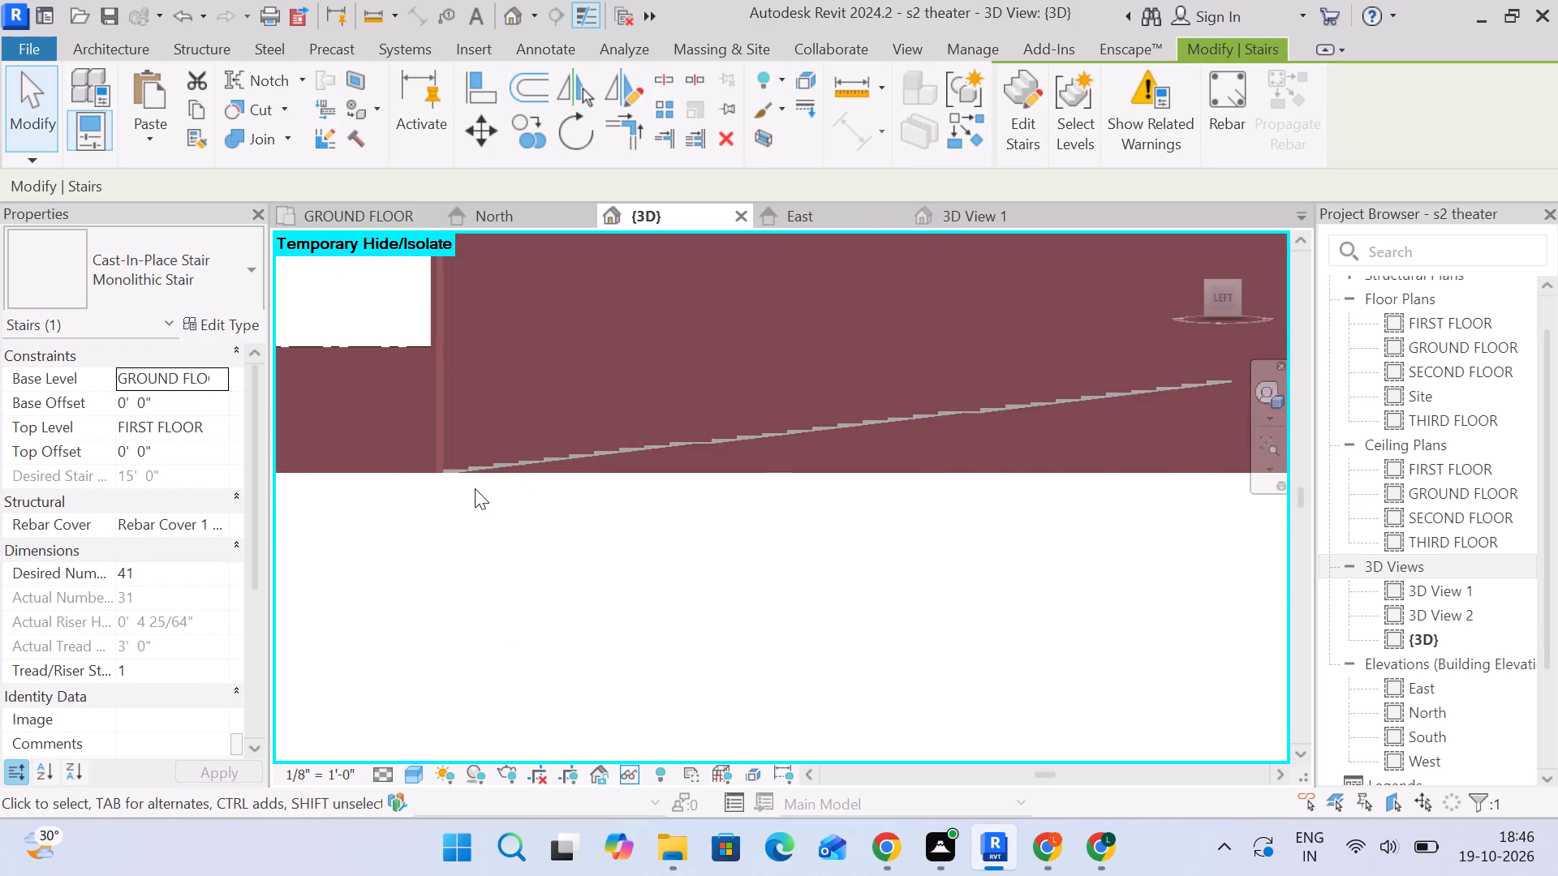
pyautogui.moveTo(475, 488); pyautogui.dragTo(334, 485, button='middle')
pyautogui.moveTo(1123, 375); pyautogui.dragTo(878, 405, button='middle')
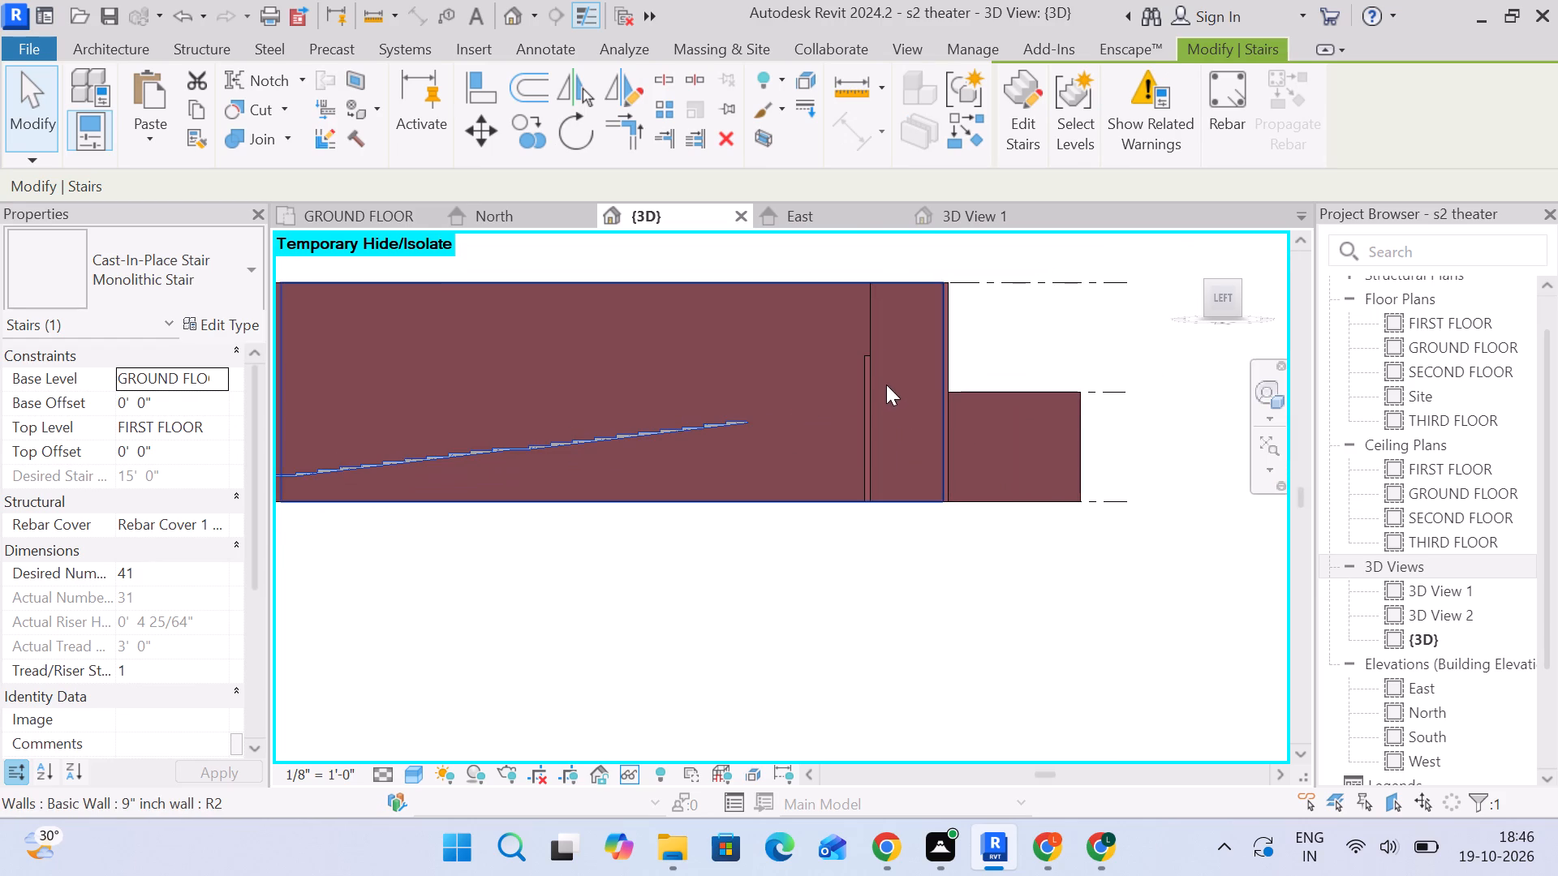
pyautogui.scroll(3, 945, 404)
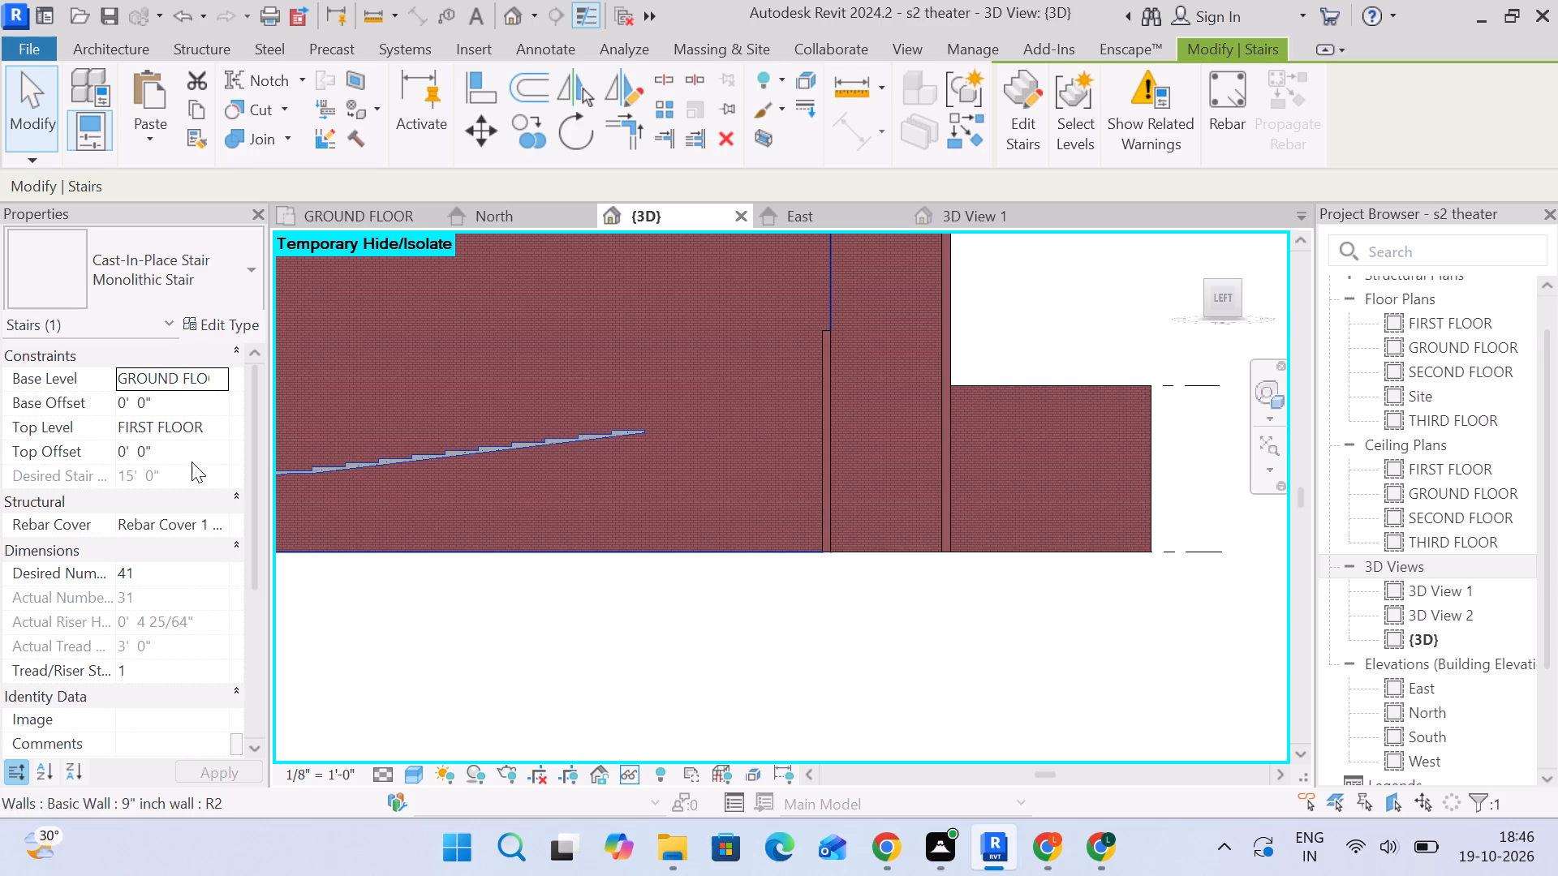
pyautogui.scroll(-2, 181, 479)
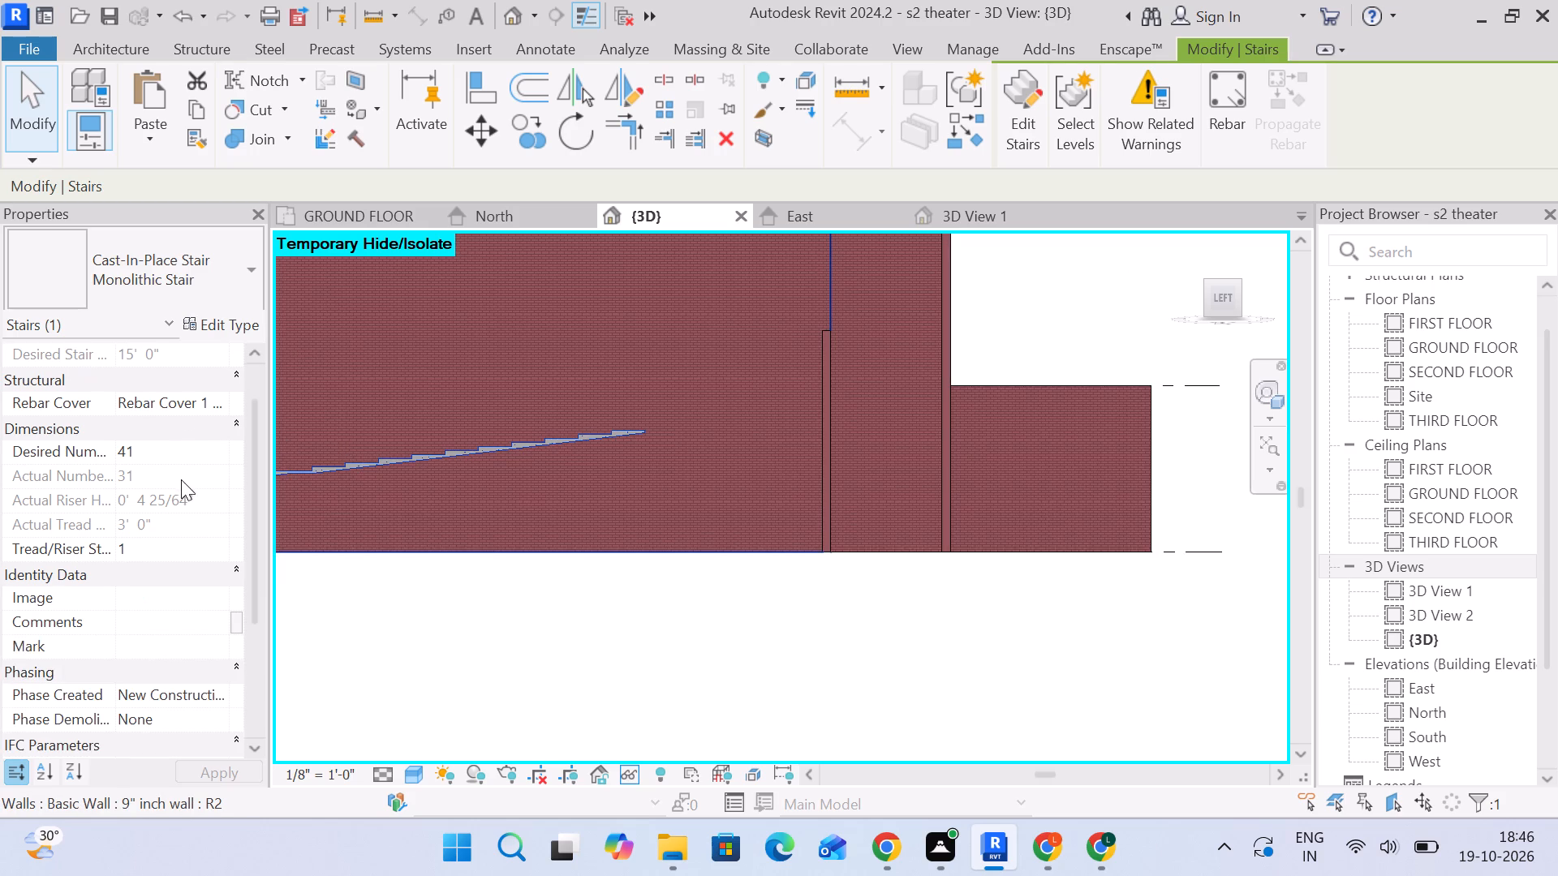
pyautogui.scroll(2, 119, 534)
pyautogui.scroll(-3, 528, 609)
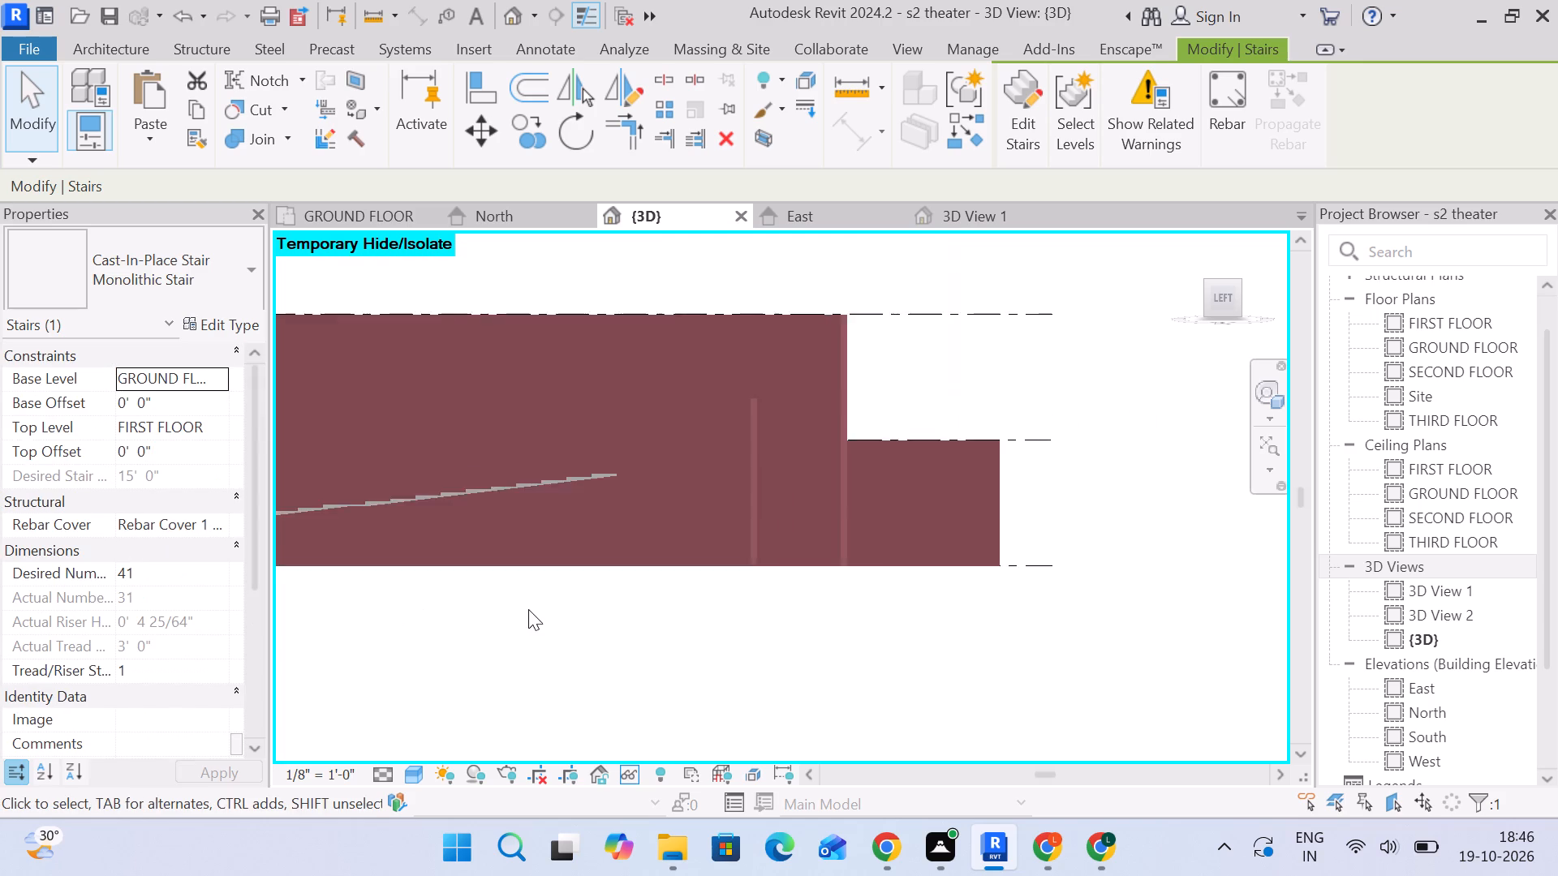
pyautogui.moveTo(528, 609); pyautogui.dragTo(1111, 617, button='middle')
pyautogui.scroll(3, 887, 599)
pyautogui.scroll(-5, 468, 578)
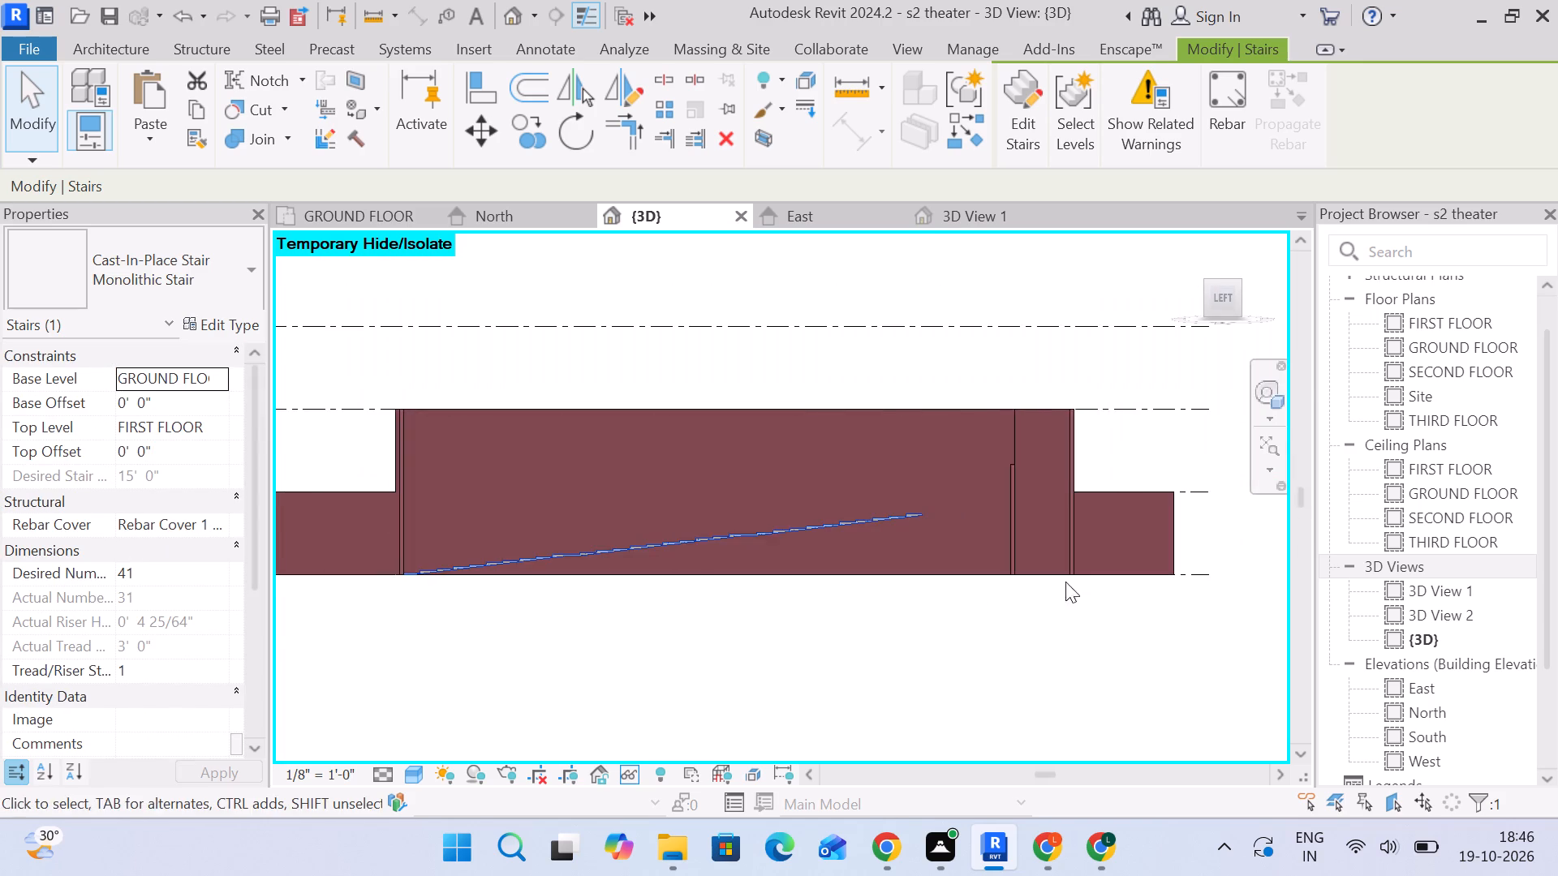
# Move the FIRST FLOOR level up by its gap above the stair run's top end, to elevation 19' 0 75/256".
pyautogui.scroll(5, 1070, 511)
pyautogui.moveTo(1126, 513); pyautogui.dragTo(754, 423, button='middle')
pyautogui.click(962, 382)
pyautogui.moveTo(342, 438); pyautogui.dragTo(645, 429, button='middle')
pyautogui.moveTo(480, 130); pyautogui.dragTo(484, 141)
pyautogui.scroll(4, 708, 414)
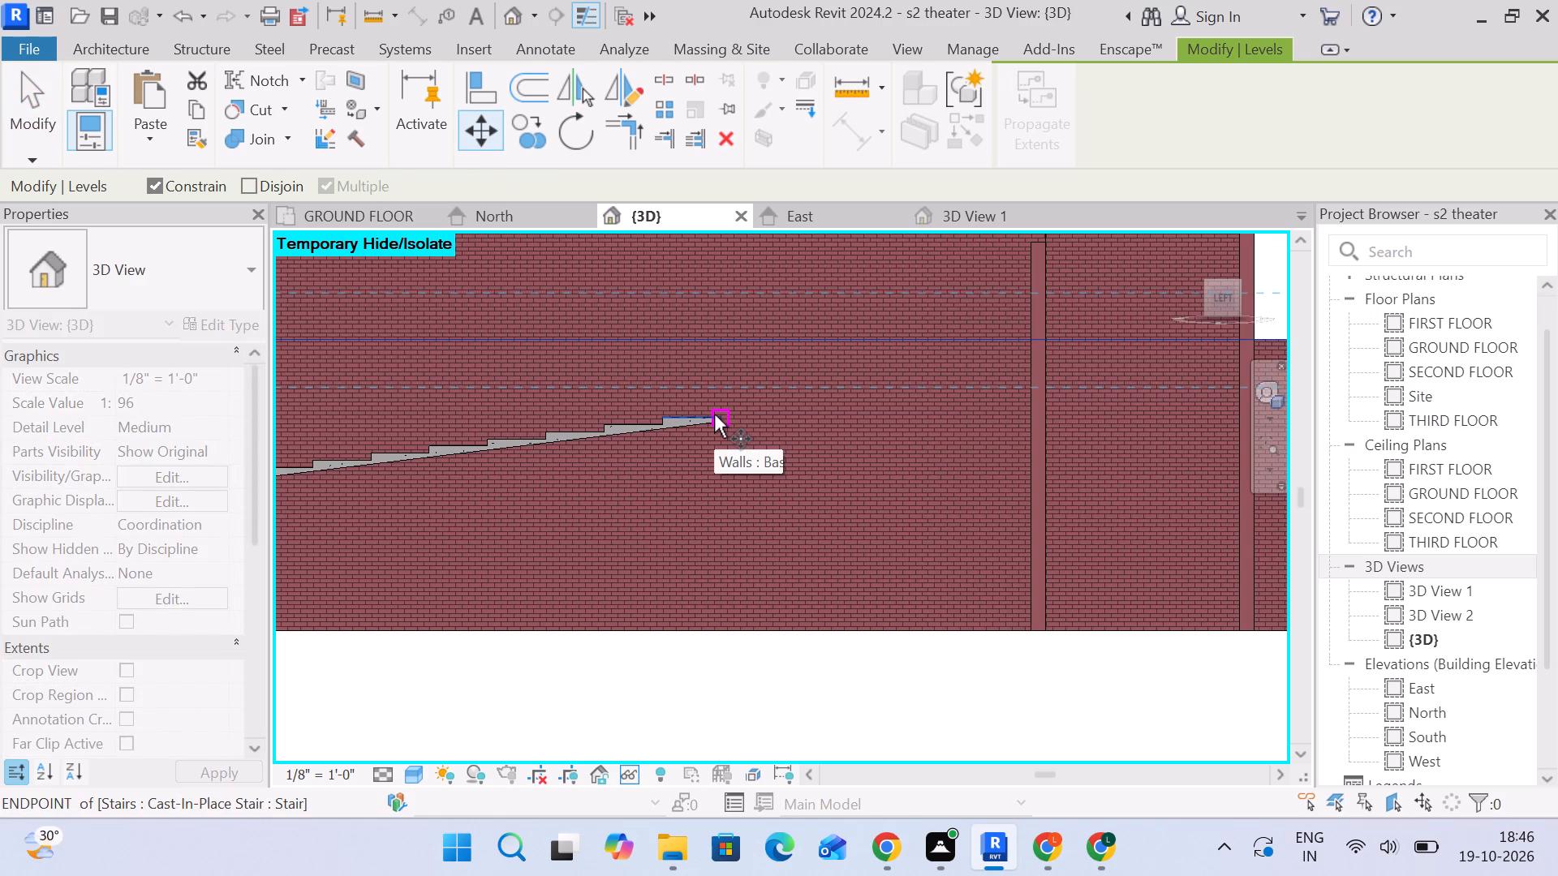
pyautogui.scroll(4, 714, 414)
pyautogui.click(724, 418)
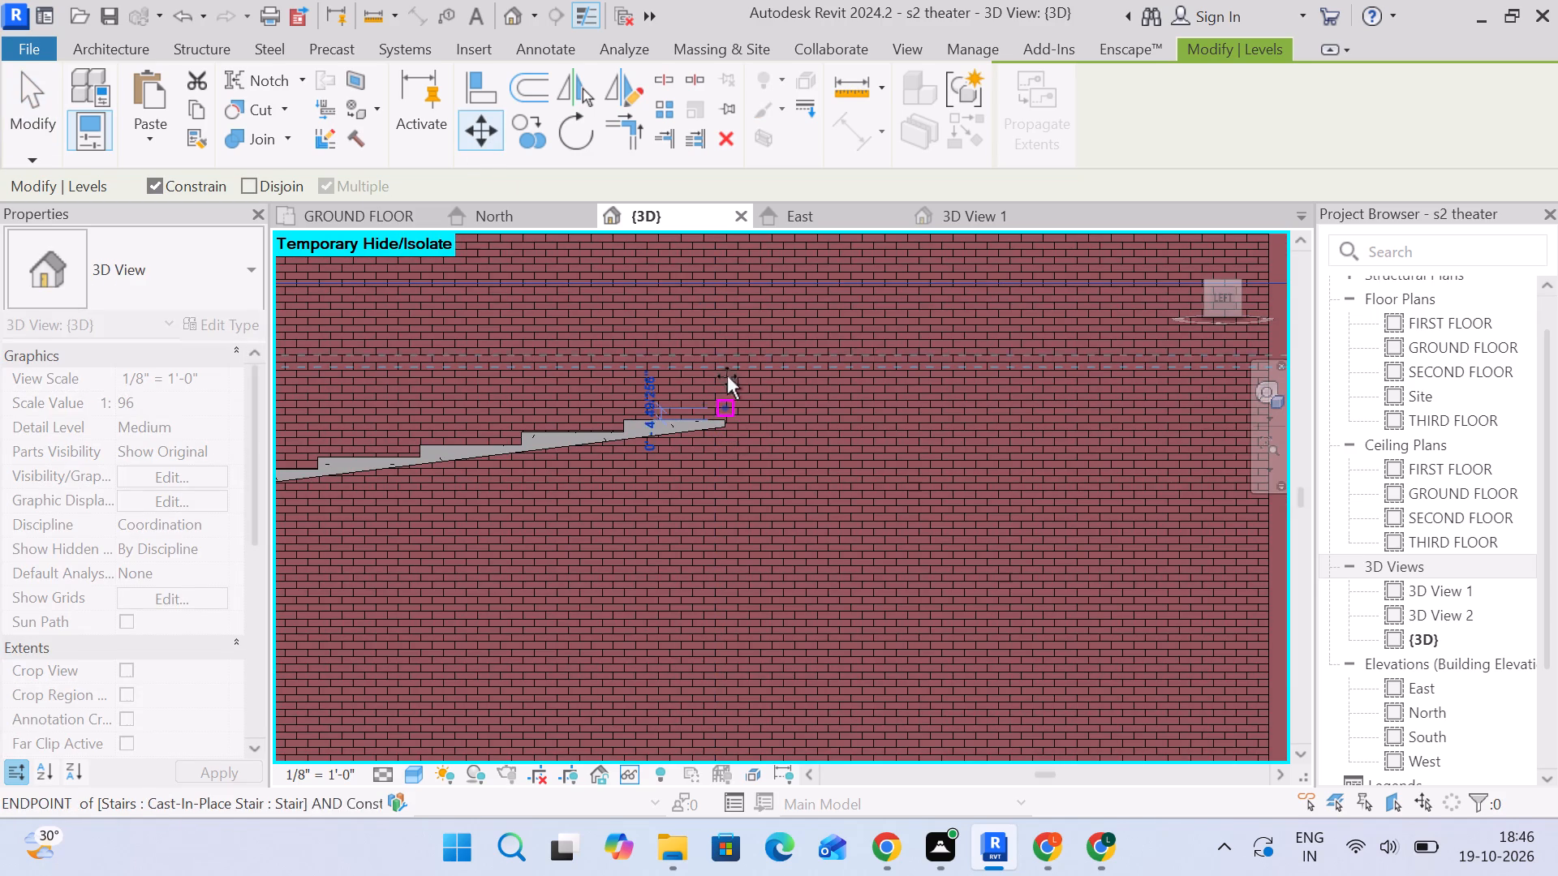
pyautogui.click(725, 285)
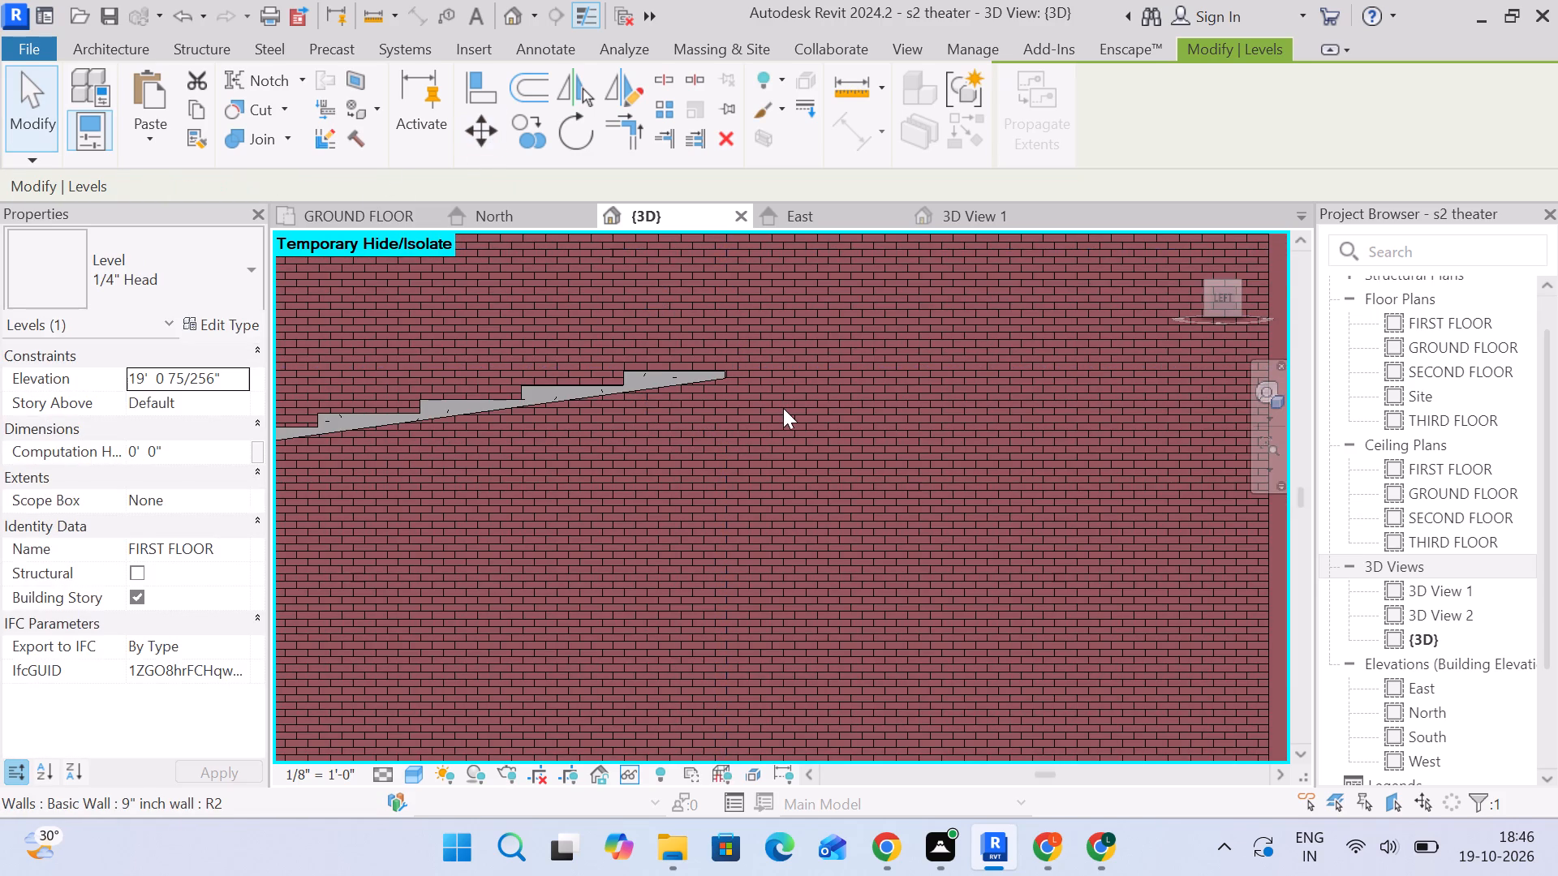
# Compare the stair run with the raised FIRST FLOOR level in side view and check the stair's properties.
pyautogui.scroll(-5, 773, 391)
pyautogui.scroll(-4, 809, 449)
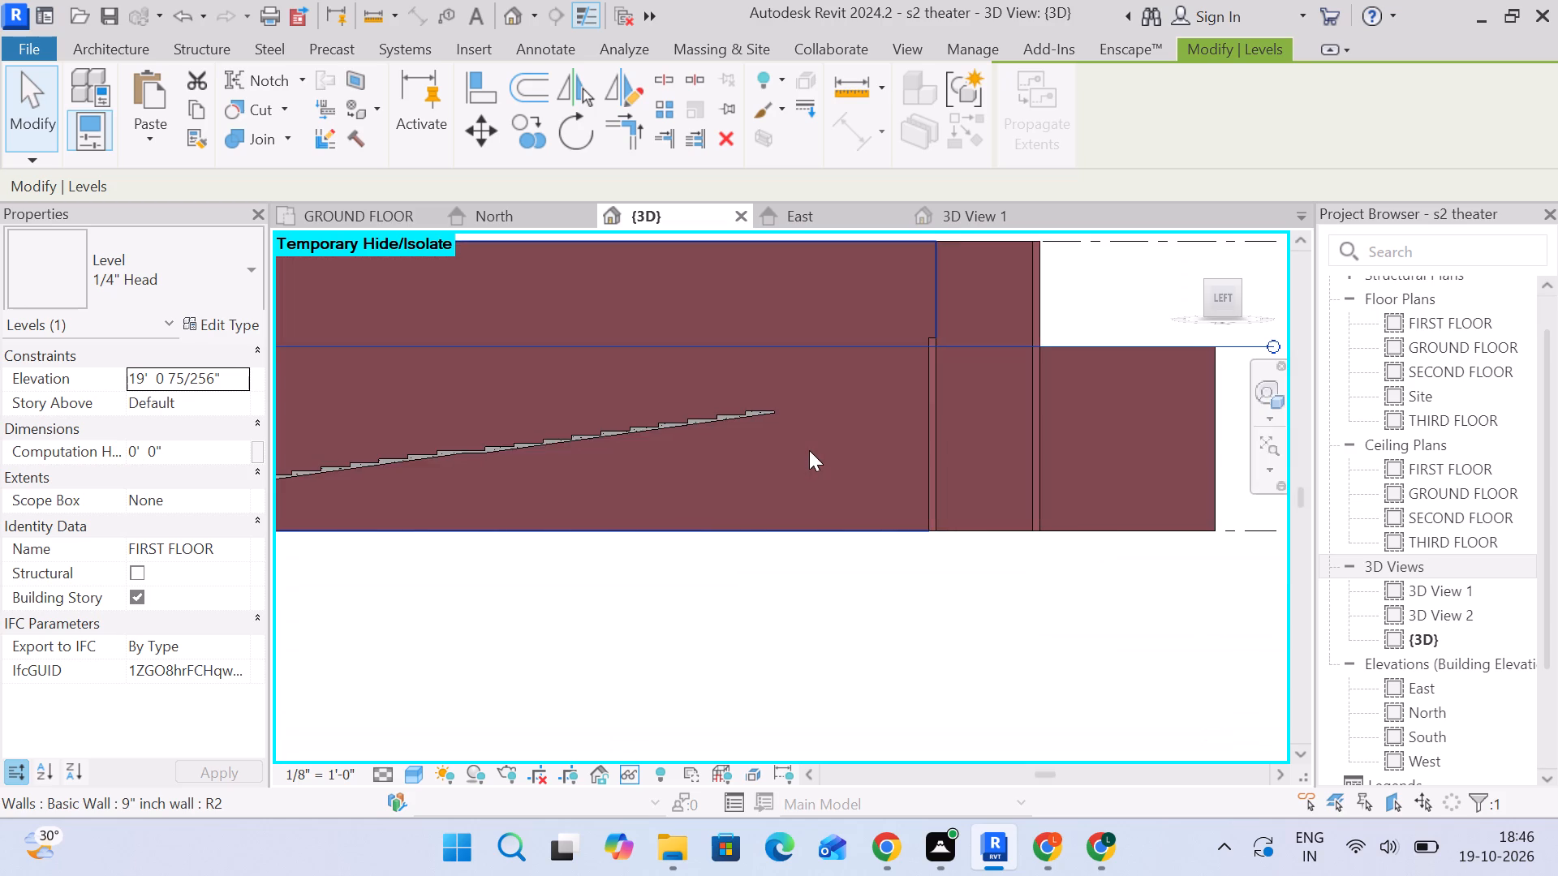
pyautogui.scroll(5, 775, 425)
pyautogui.scroll(-10, 774, 423)
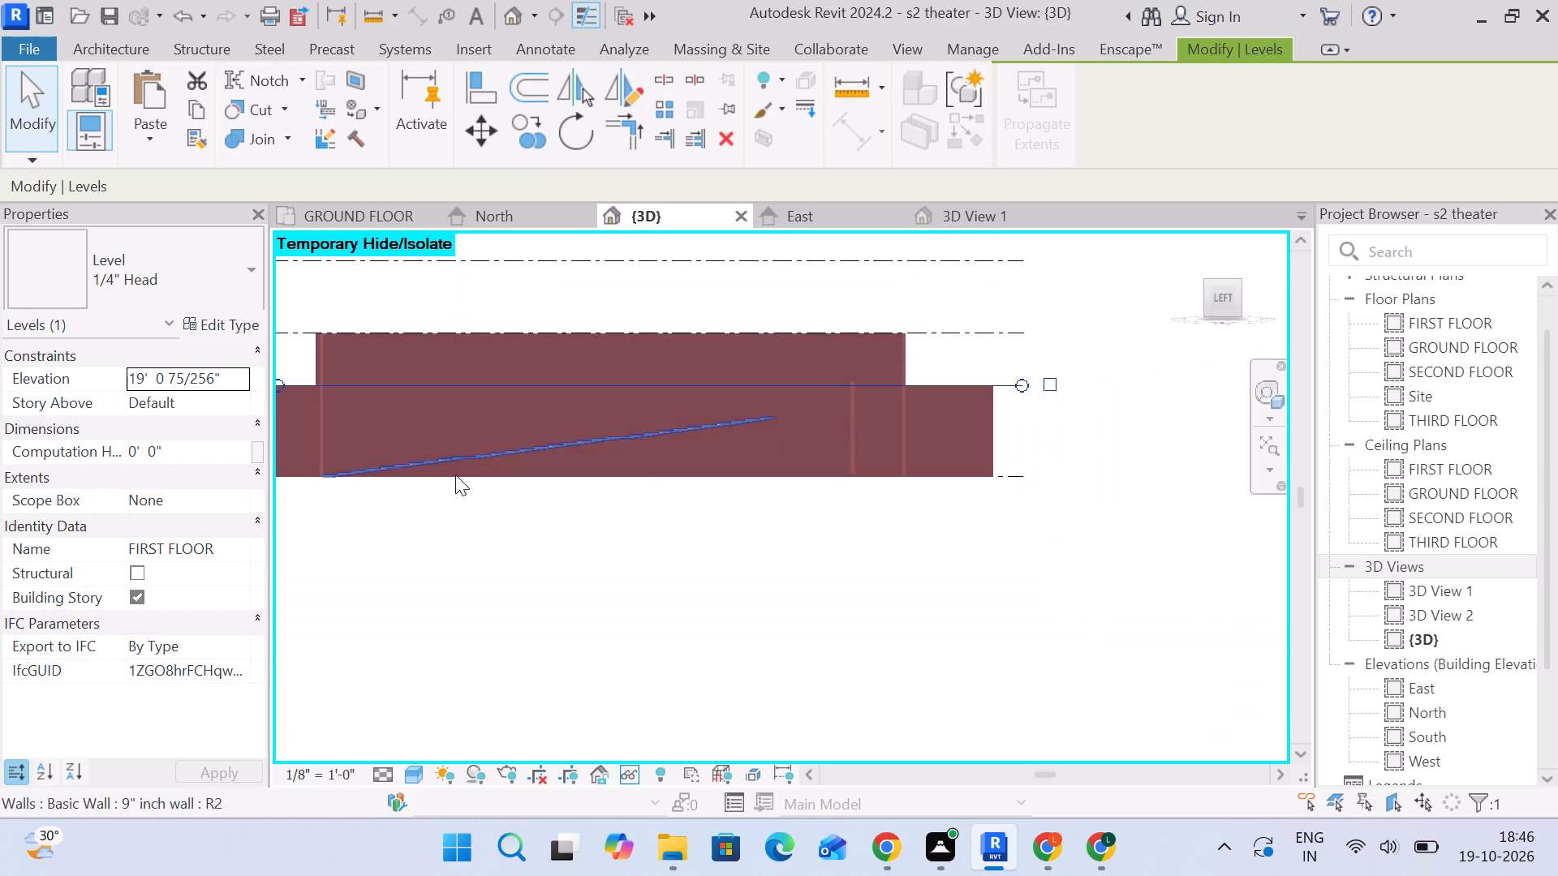
pyautogui.scroll(4, 381, 474)
pyautogui.click(394, 463)
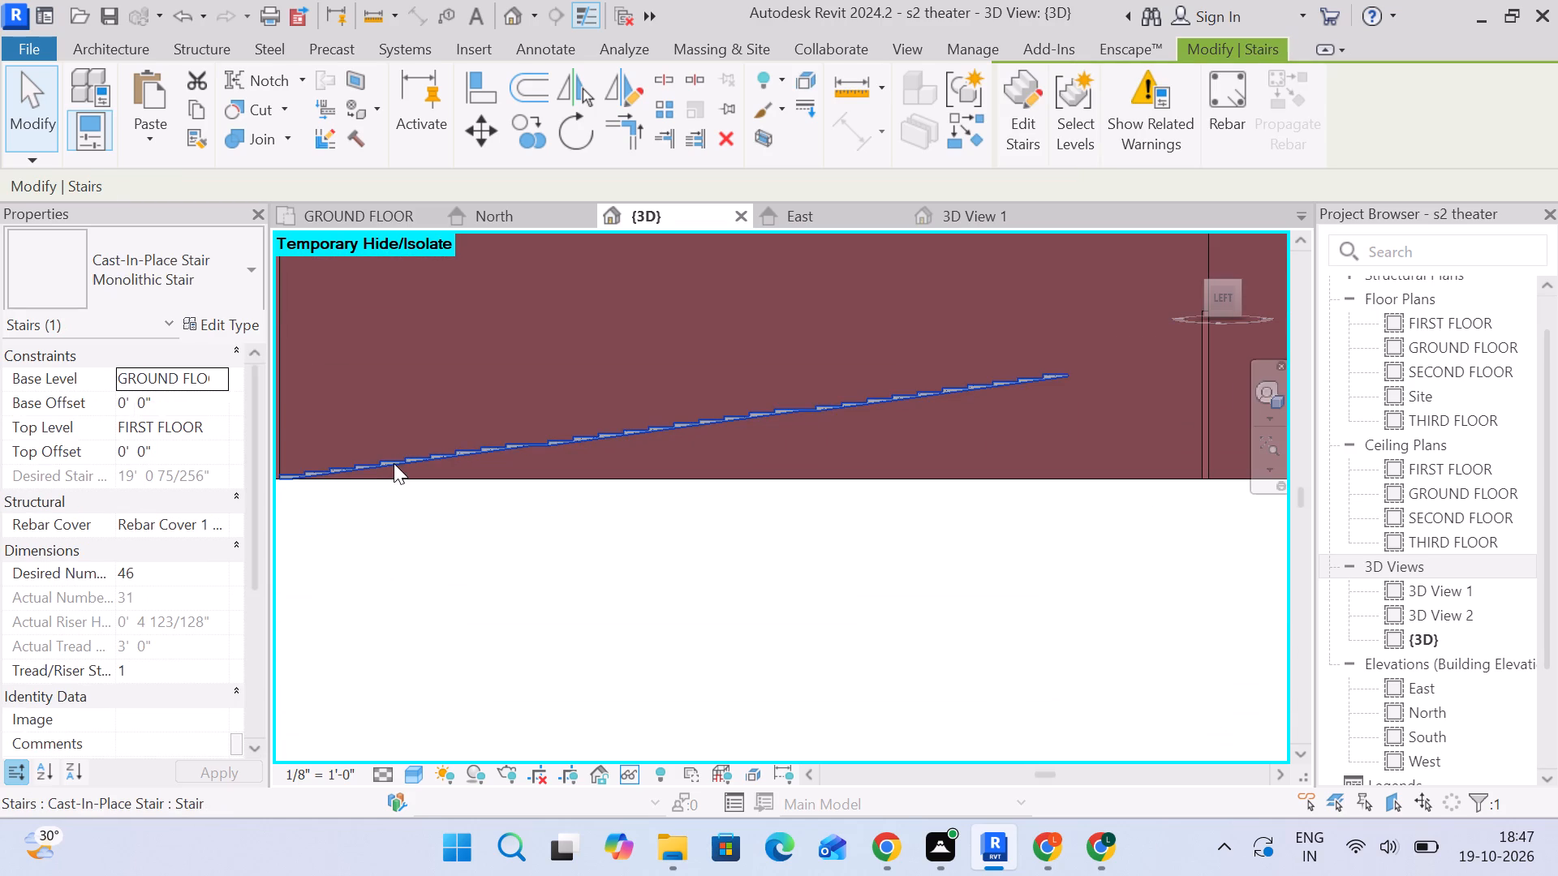
pyautogui.scroll(-4, 394, 530)
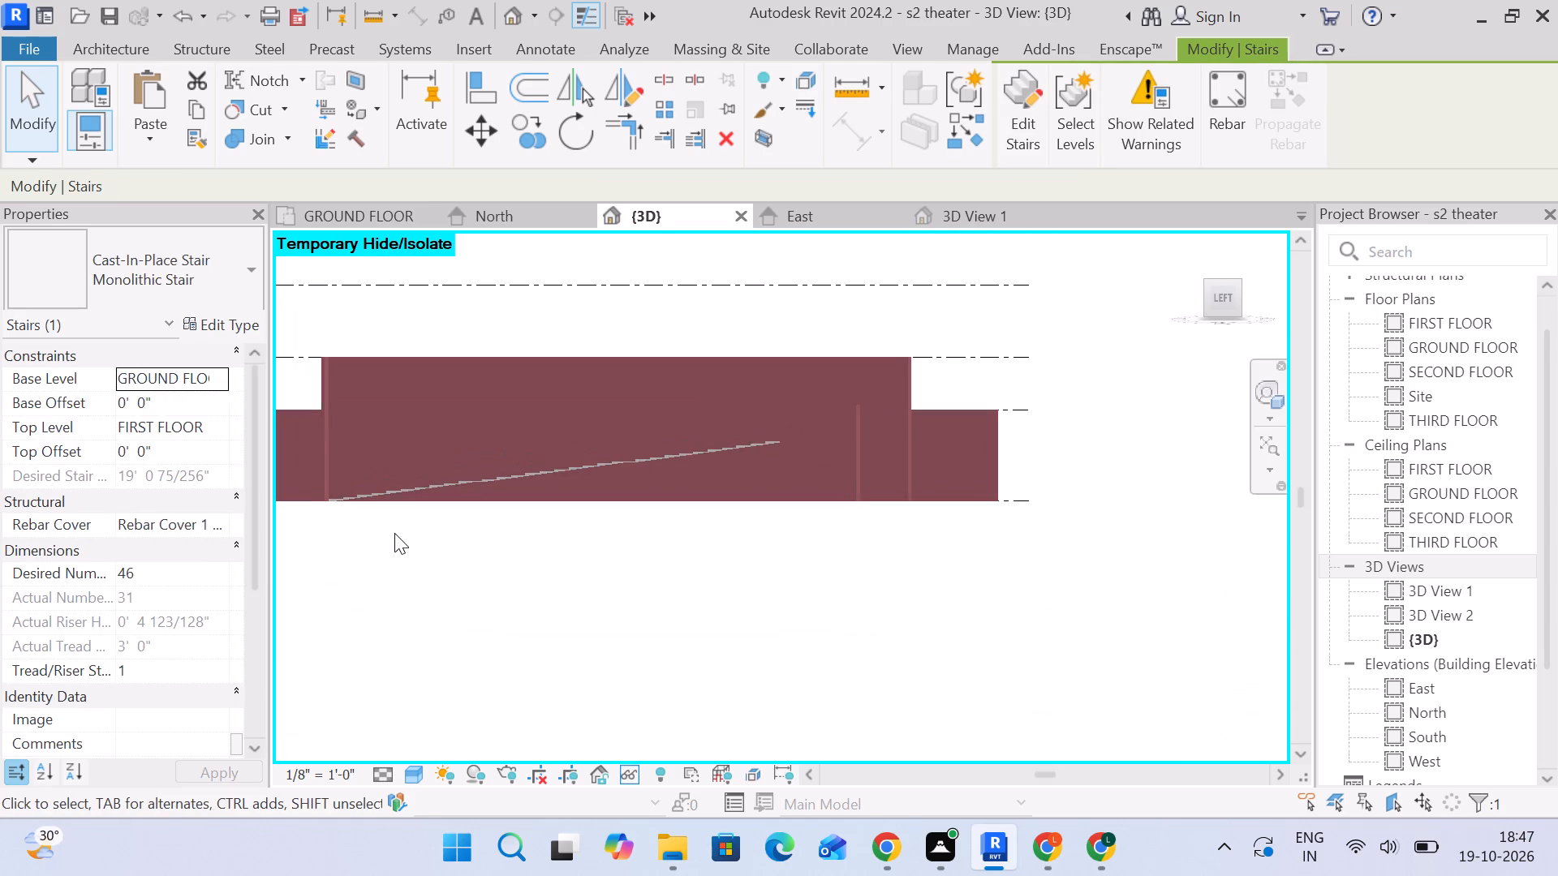
pyautogui.click(394, 542)
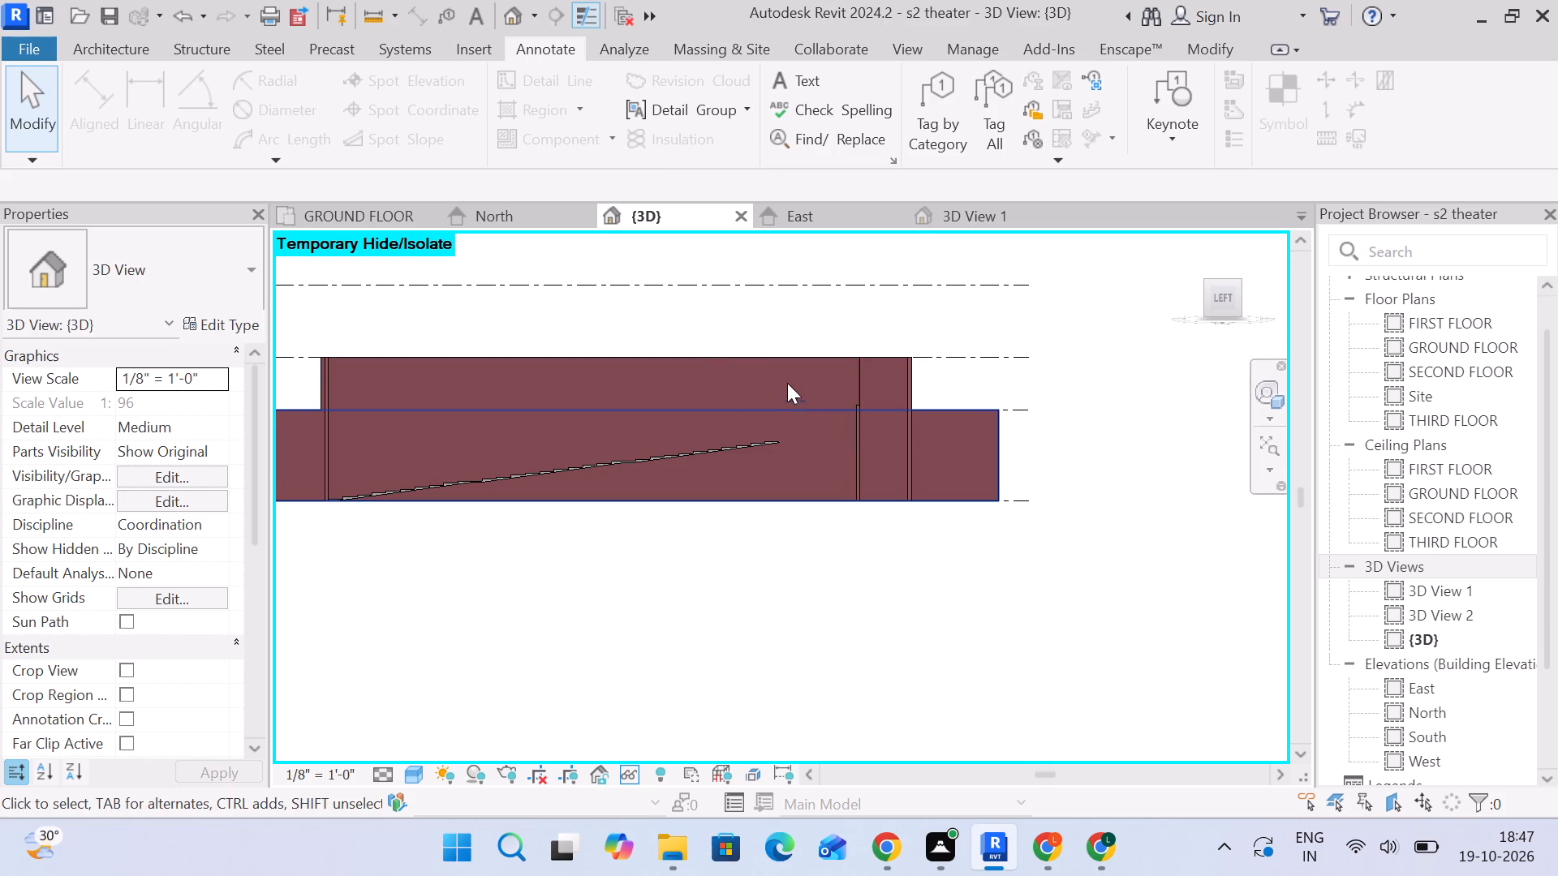
pyautogui.click(15, 112)
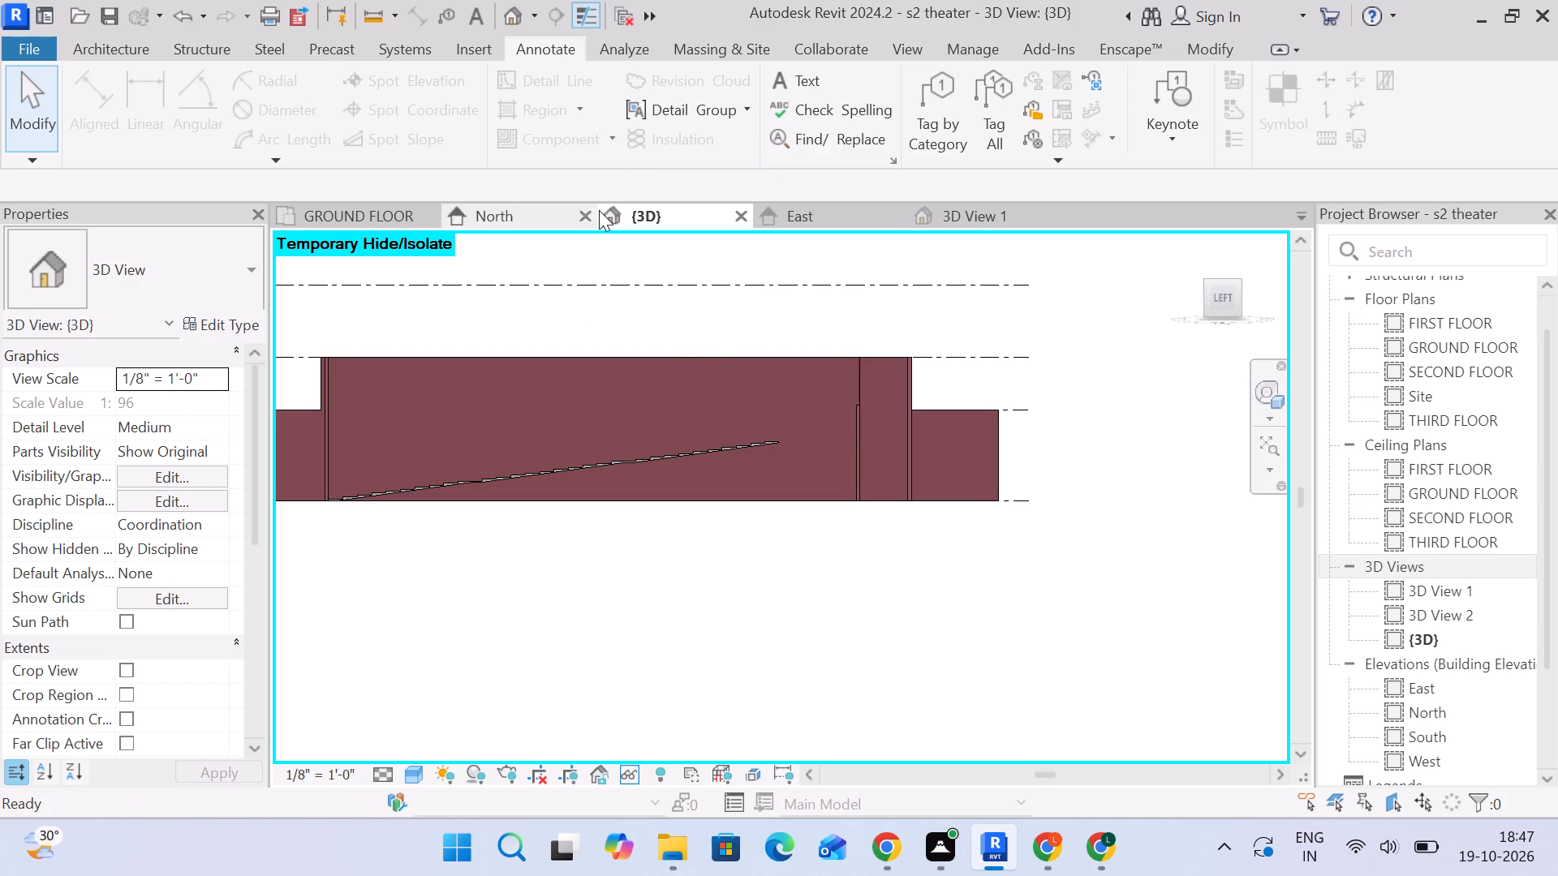
# Review the East and North elevations and the GROUND FLOOR plan for the stair's position and viewing direction.
pyautogui.click(790, 215)
pyautogui.scroll(5, 770, 474)
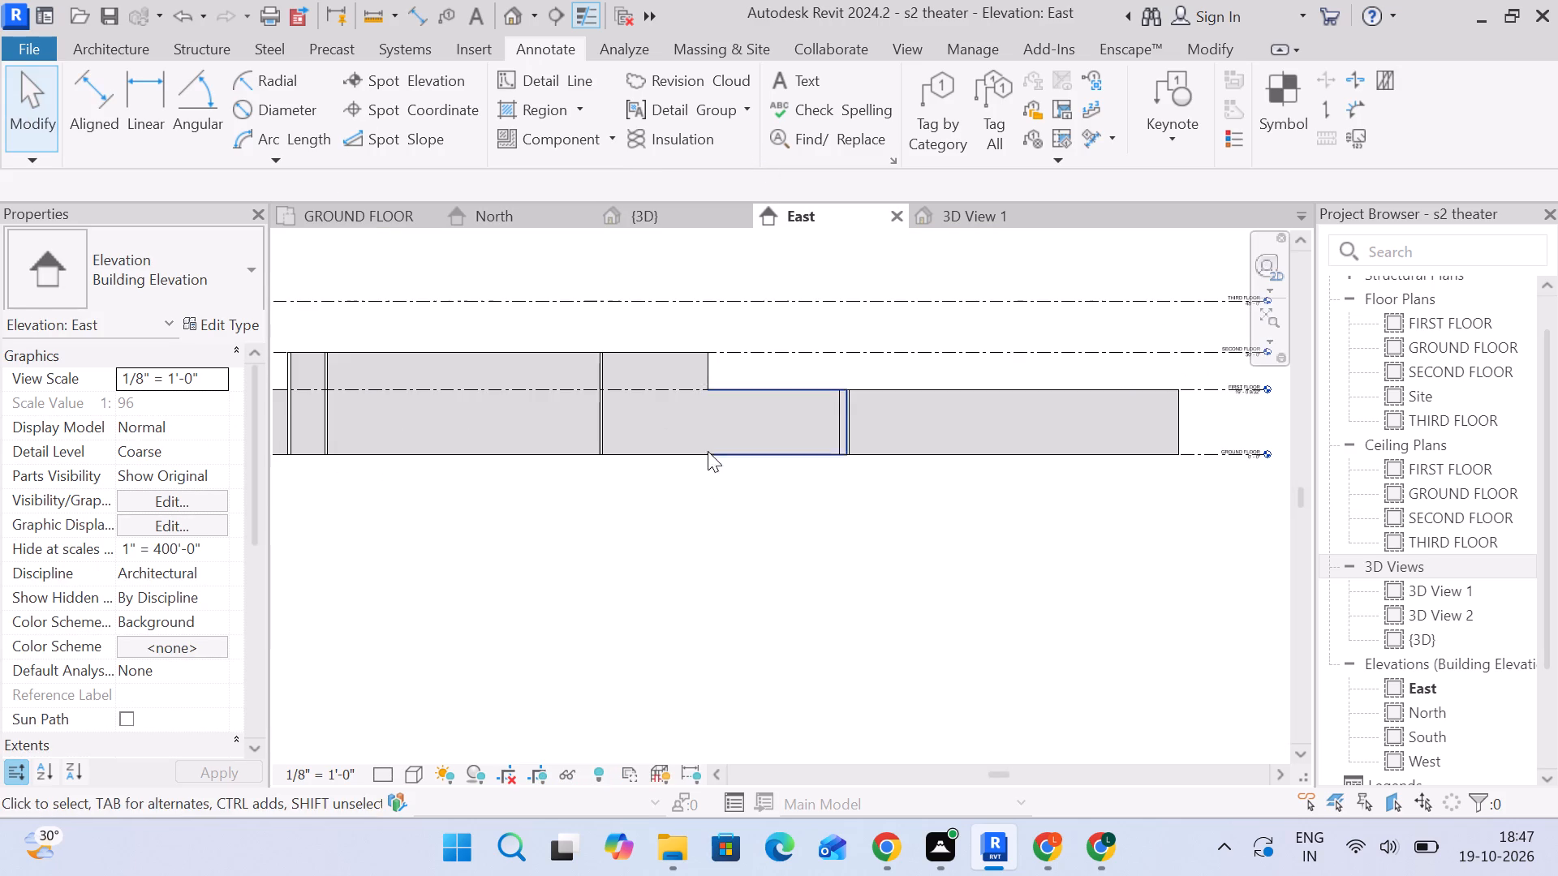
pyautogui.click(450, 213)
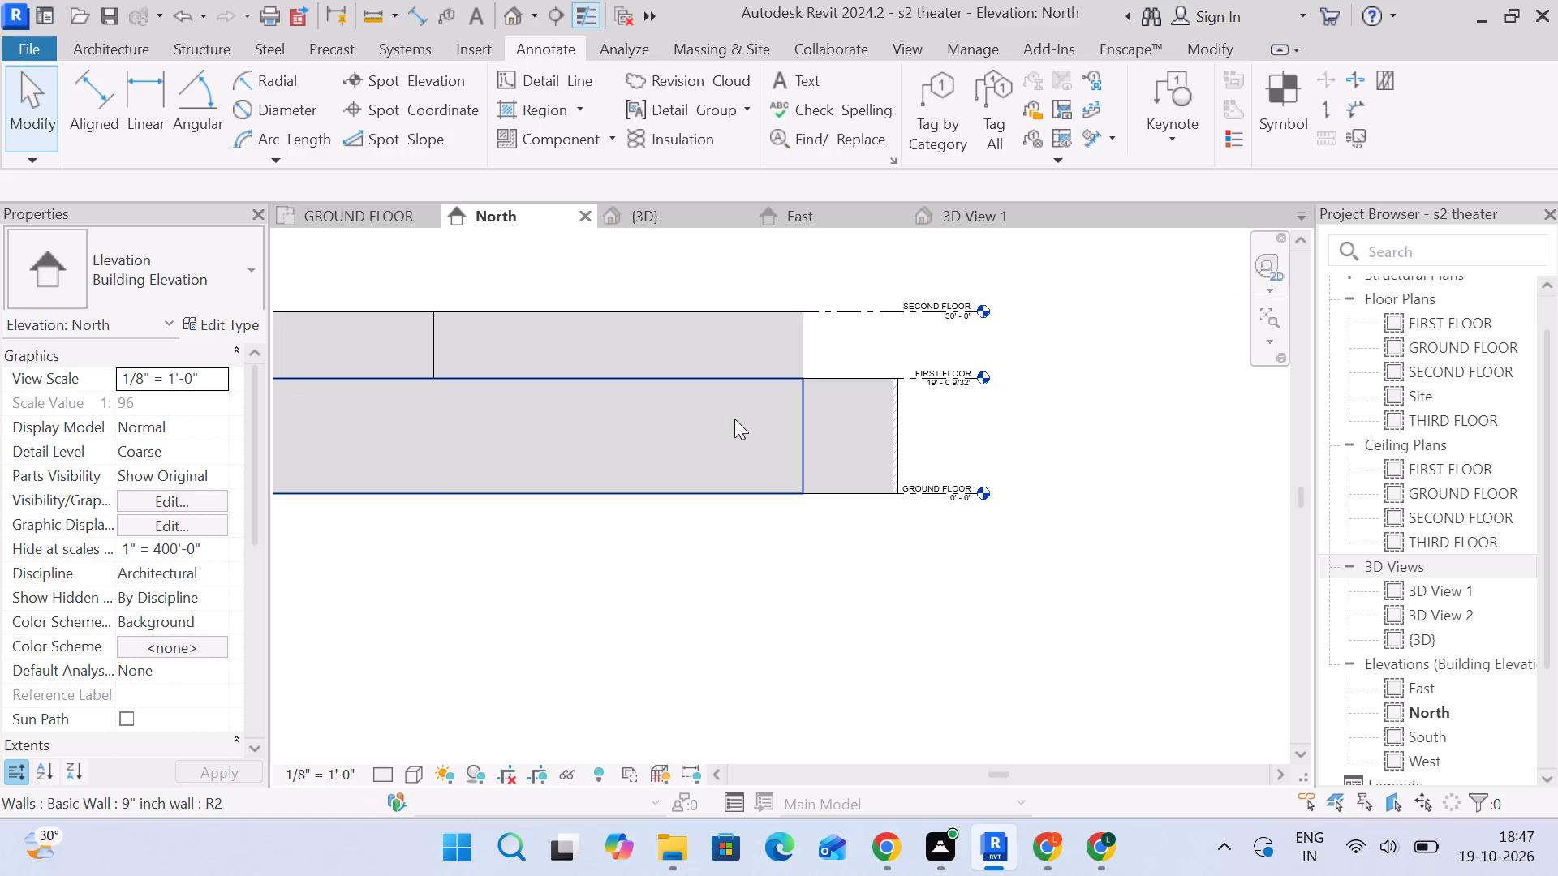
pyautogui.scroll(-4, 574, 436)
pyautogui.moveTo(615, 440); pyautogui.dragTo(706, 414, button='middle')
pyautogui.scroll(-3, 709, 414)
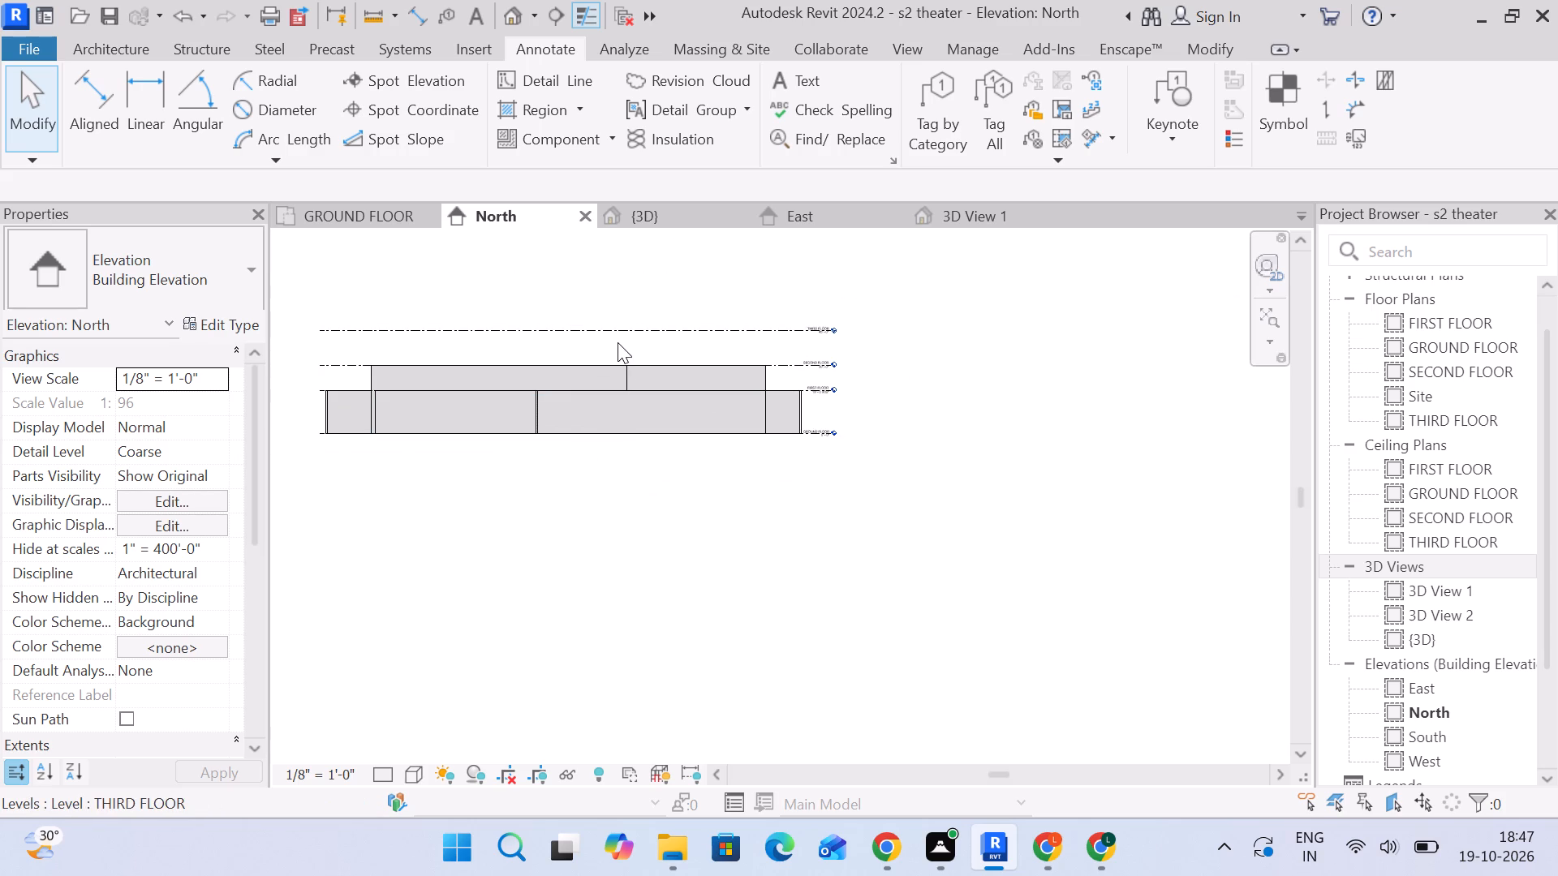
pyautogui.moveTo(618, 342); pyautogui.dragTo(621, 434, button='middle')
pyautogui.click(368, 221)
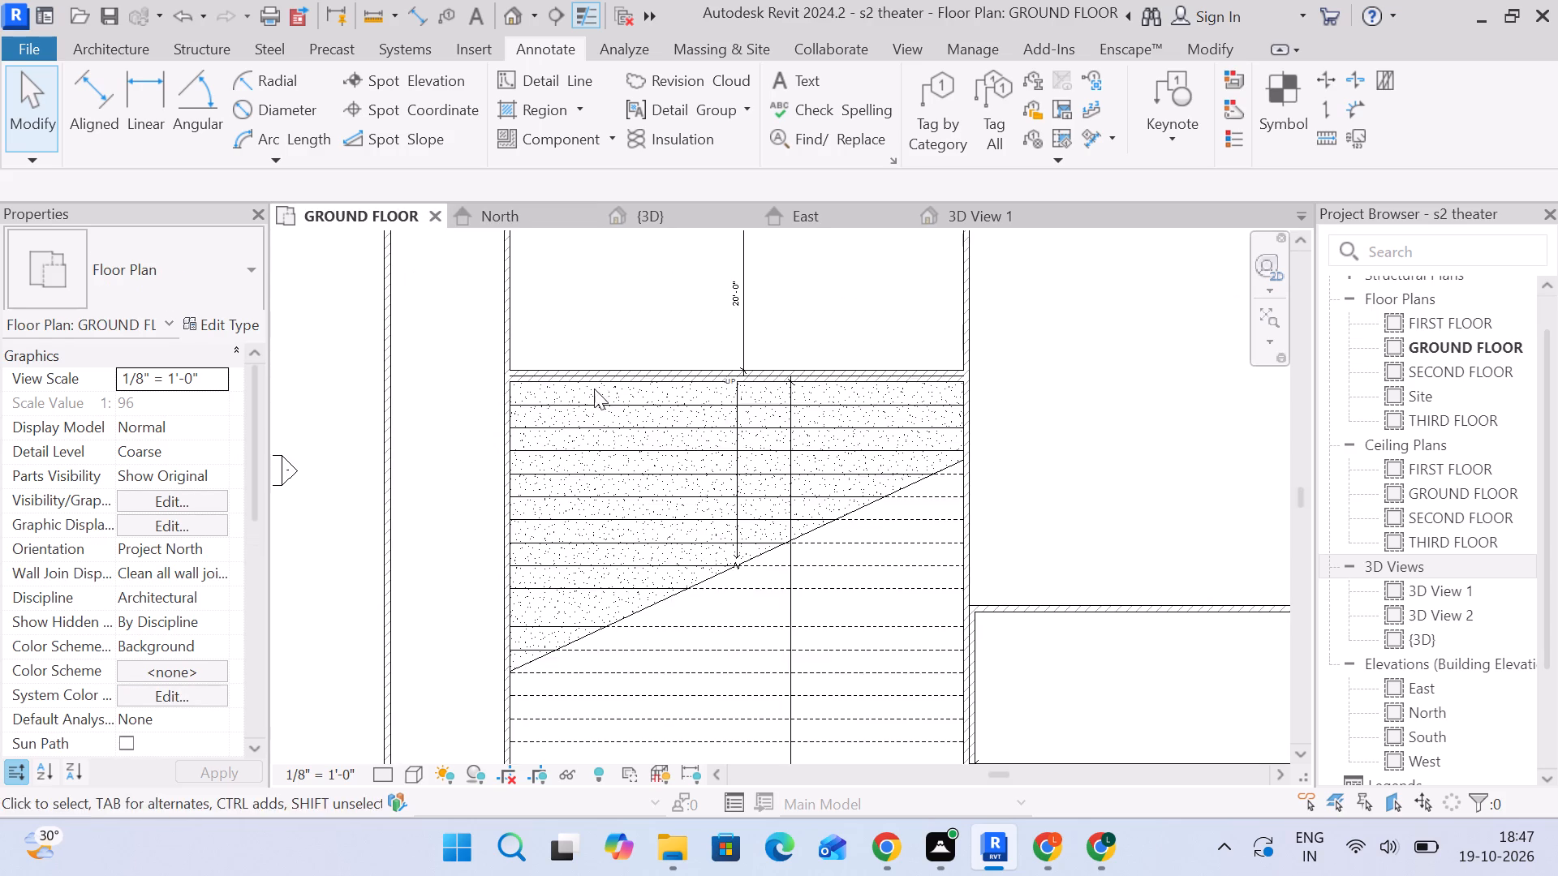
pyautogui.scroll(-4, 737, 442)
pyautogui.scroll(-4, 739, 533)
pyautogui.keyDown('shift'); pyautogui.moveTo(738, 551); pyautogui.dragTo(810, 446, button='middle'); pyautogui.keyUp('shift')
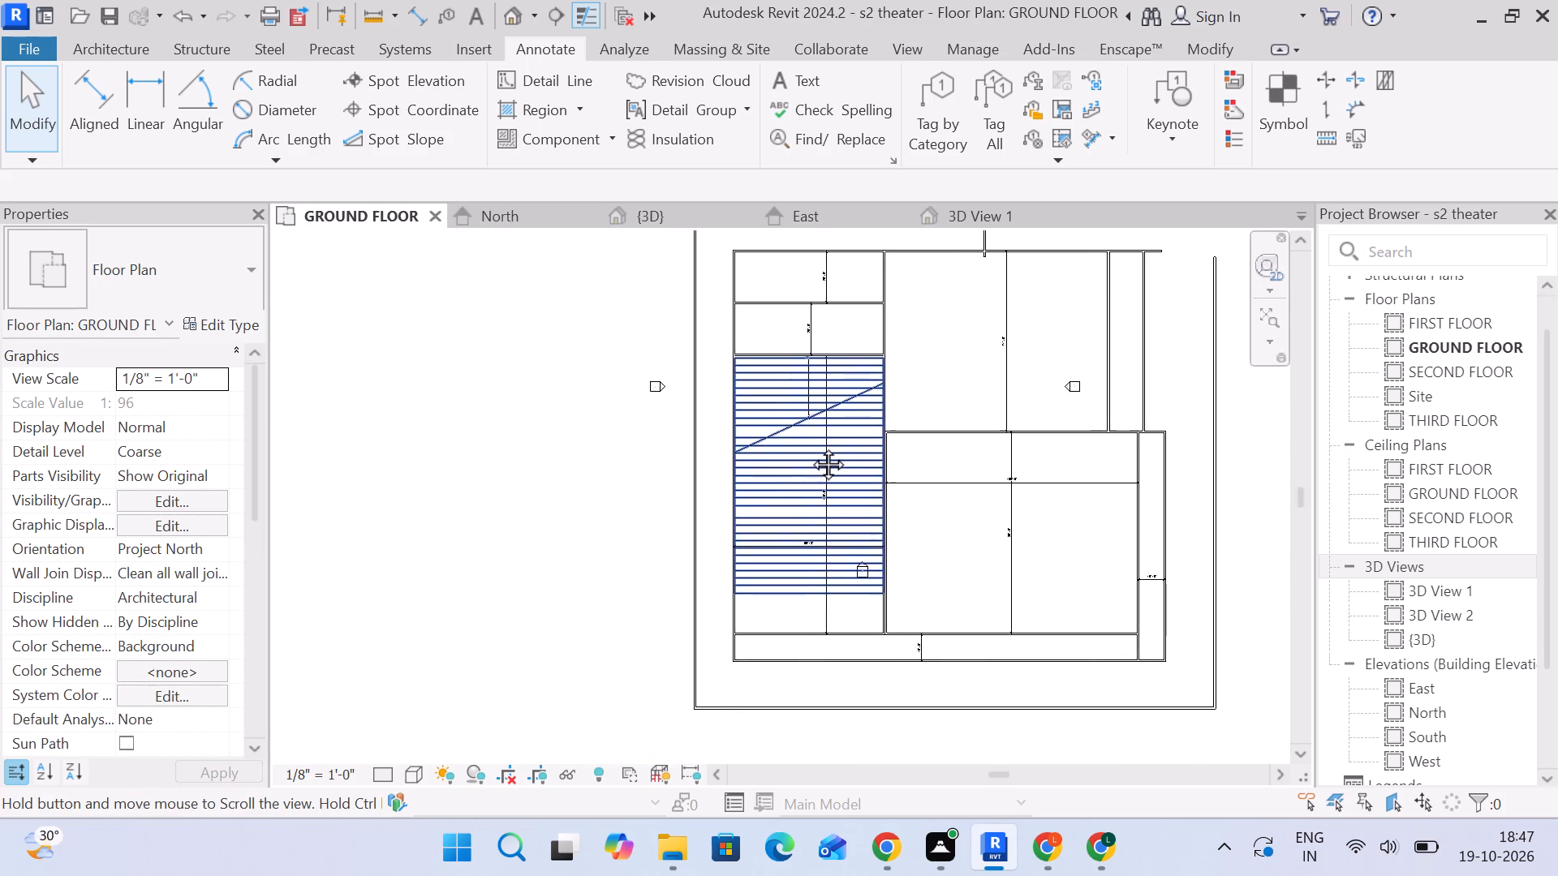
pyautogui.keyDown('shift'); pyautogui.moveTo(810, 446); pyautogui.dragTo(603, 556, button='middle'); pyautogui.keyUp('shift')
pyautogui.scroll(1, 603, 556)
pyautogui.scroll(-6, 603, 556)
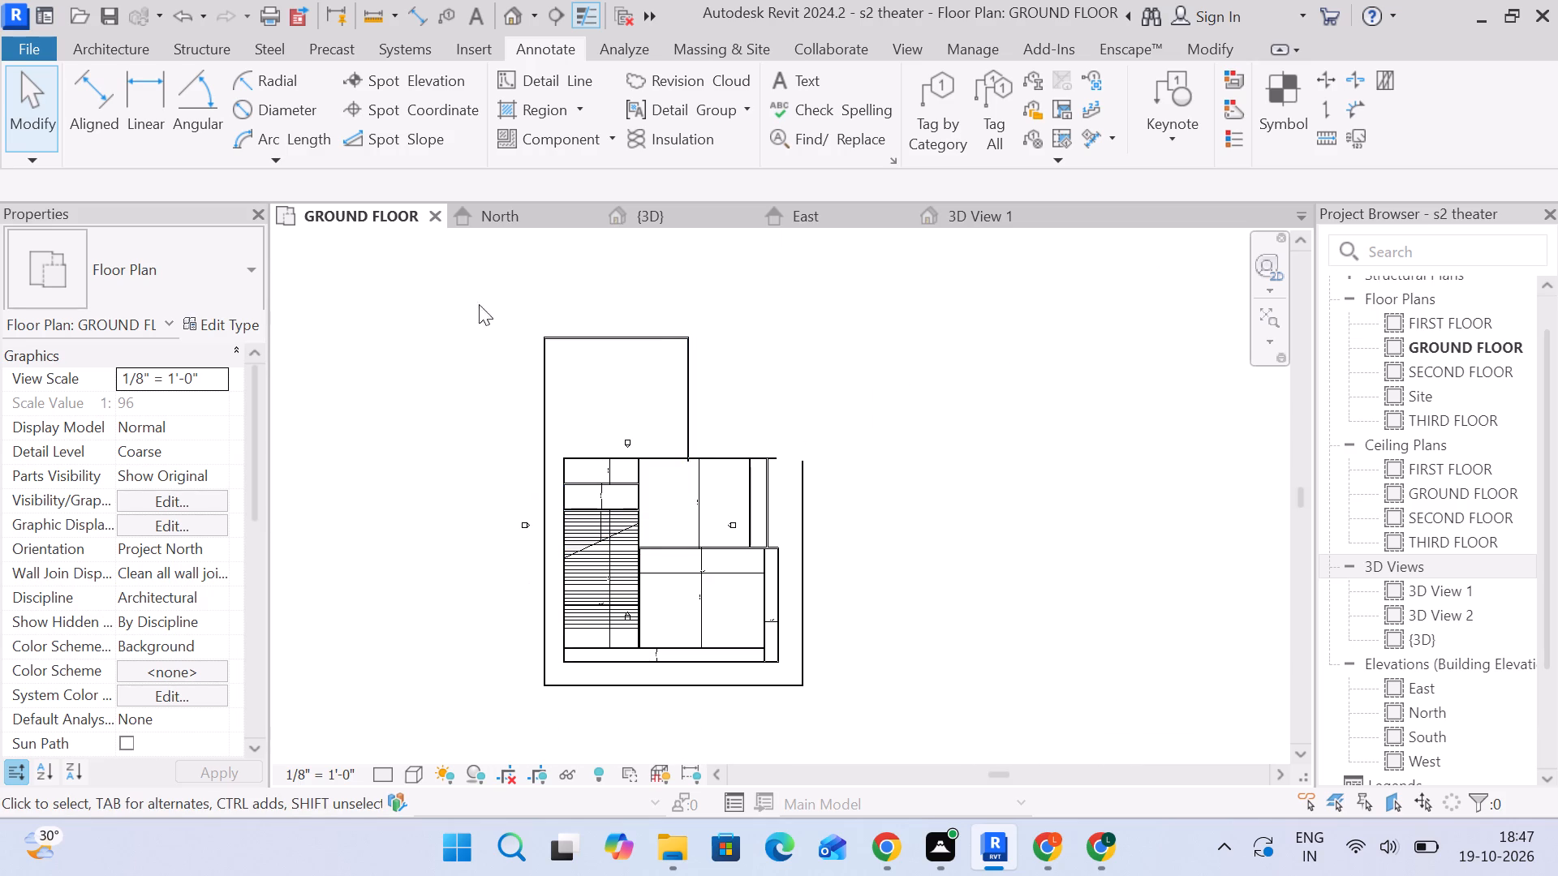
# Close the East elevation and 3D View 1.
pyautogui.doubleClick(908, 212)
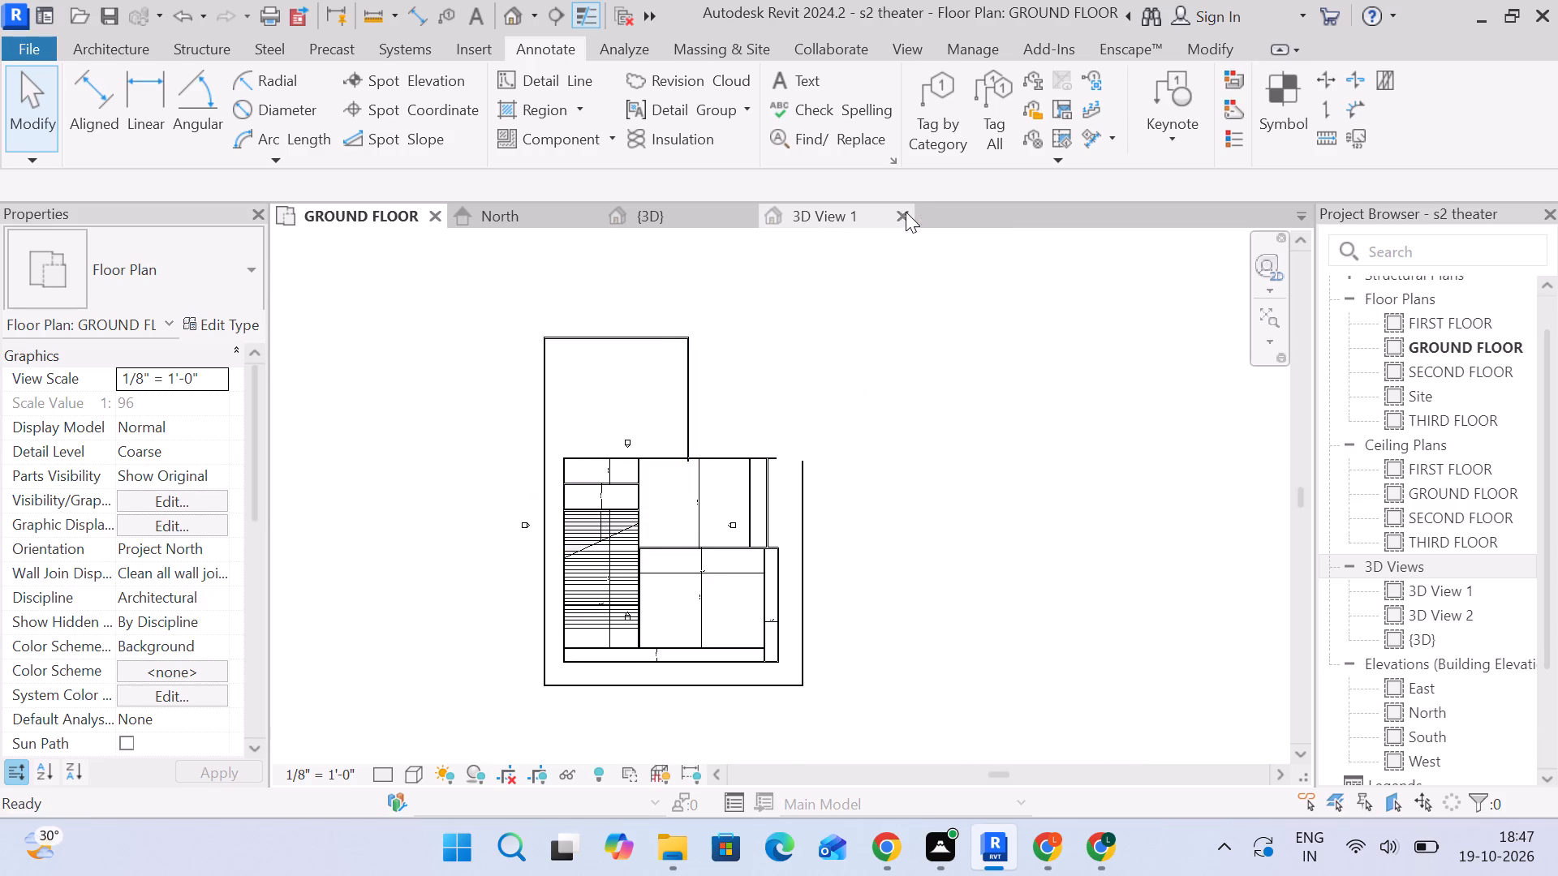
pyautogui.click(890, 213)
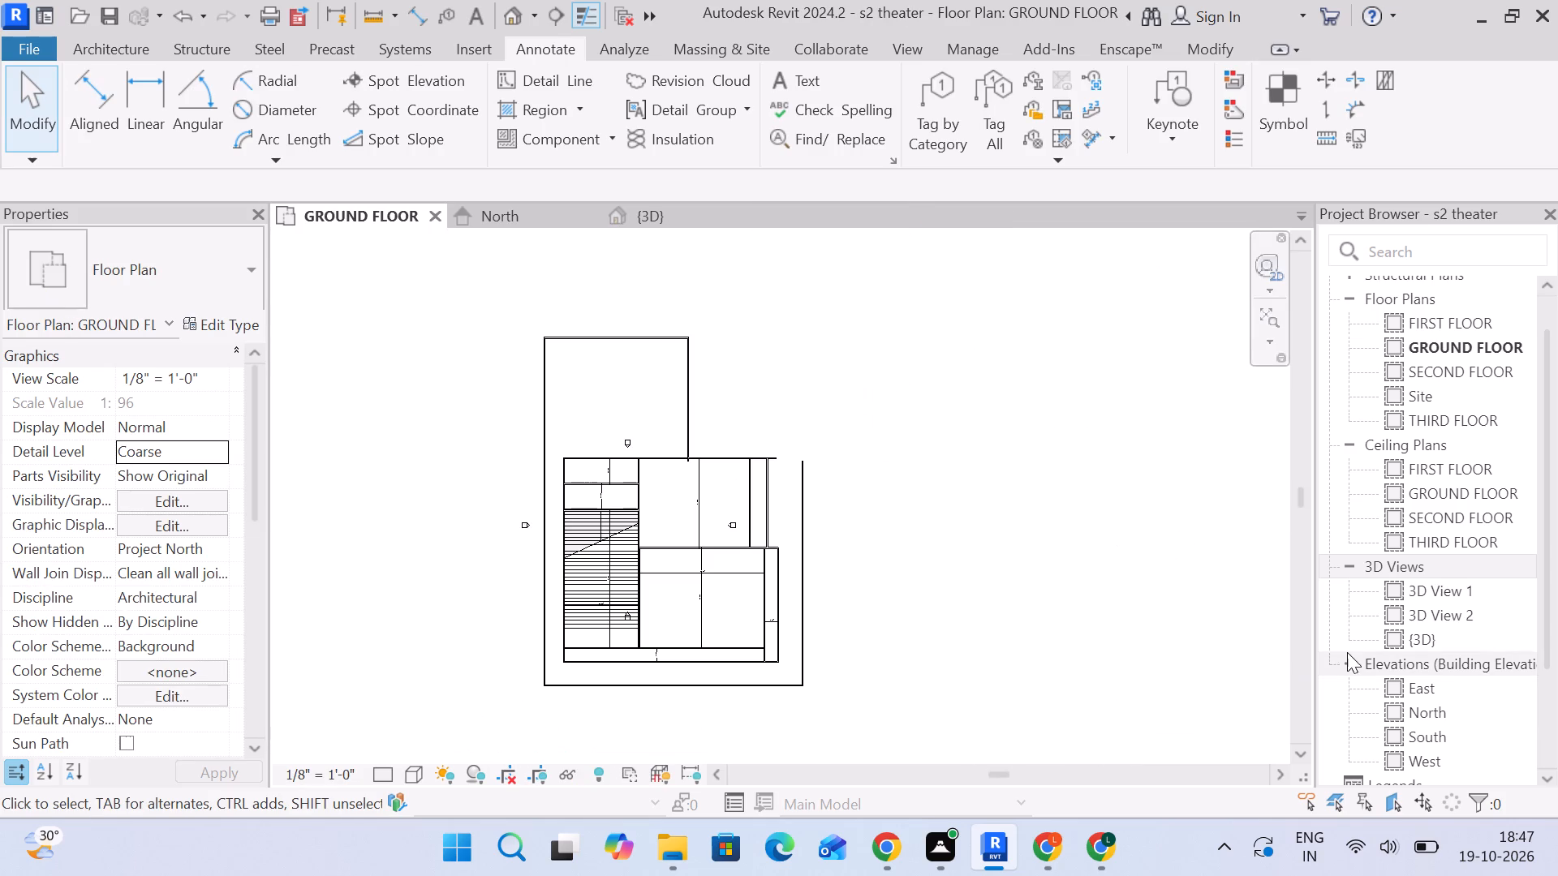
# Open the West elevation view.
pyautogui.scroll(-3, 1449, 588)
pyautogui.doubleClick(1447, 630)
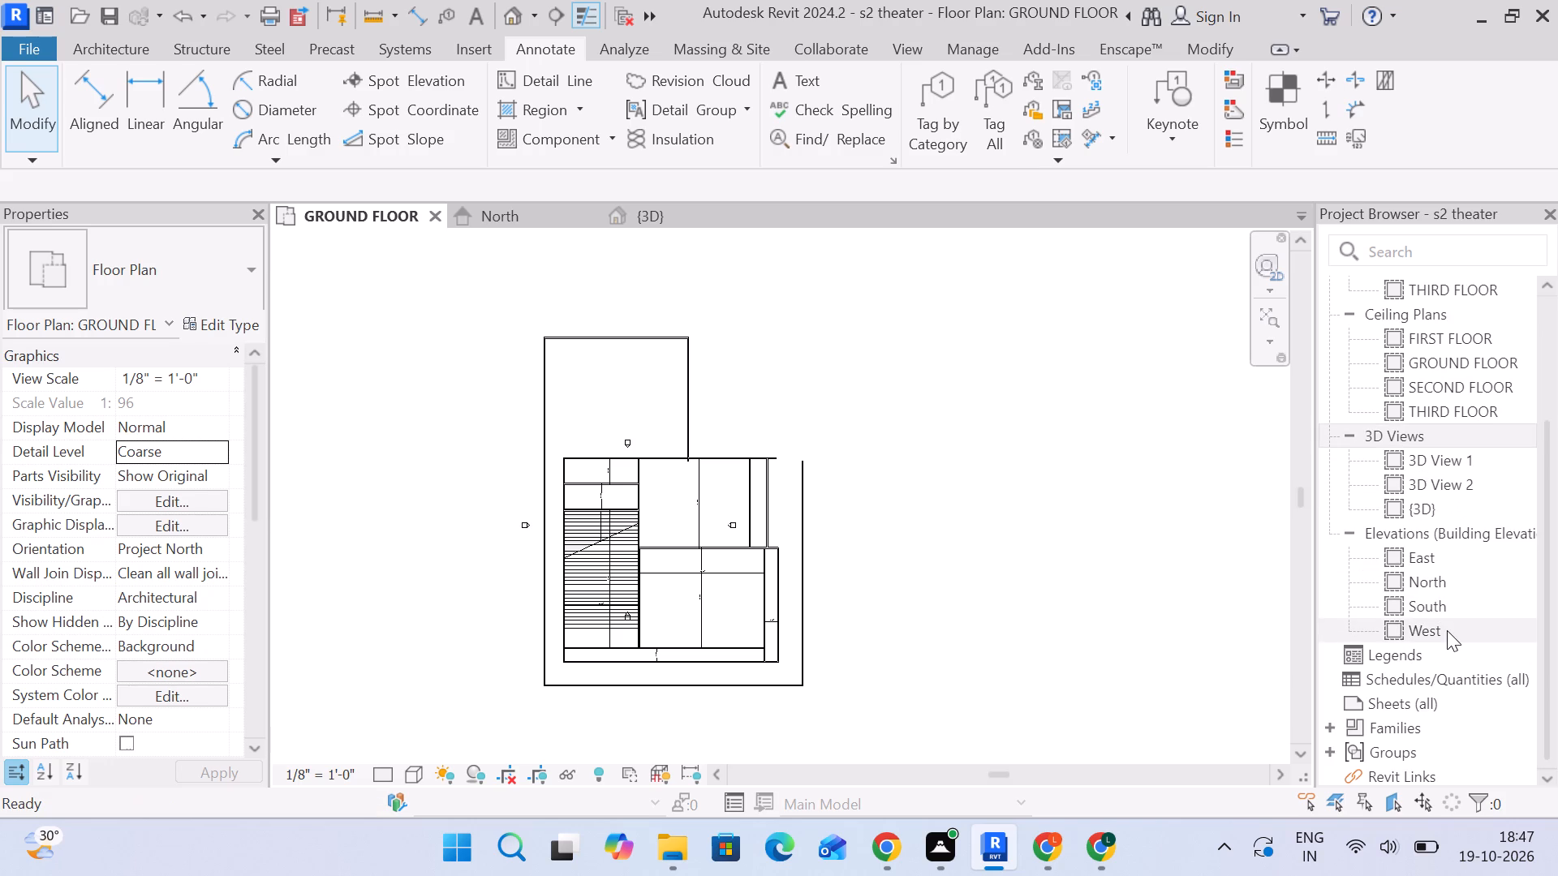
# Temporarily hide the two walls in front of the stair in the West elevation.
pyautogui.scroll(3, 723, 535)
pyautogui.moveTo(905, 584); pyautogui.dragTo(886, 584, button='middle')
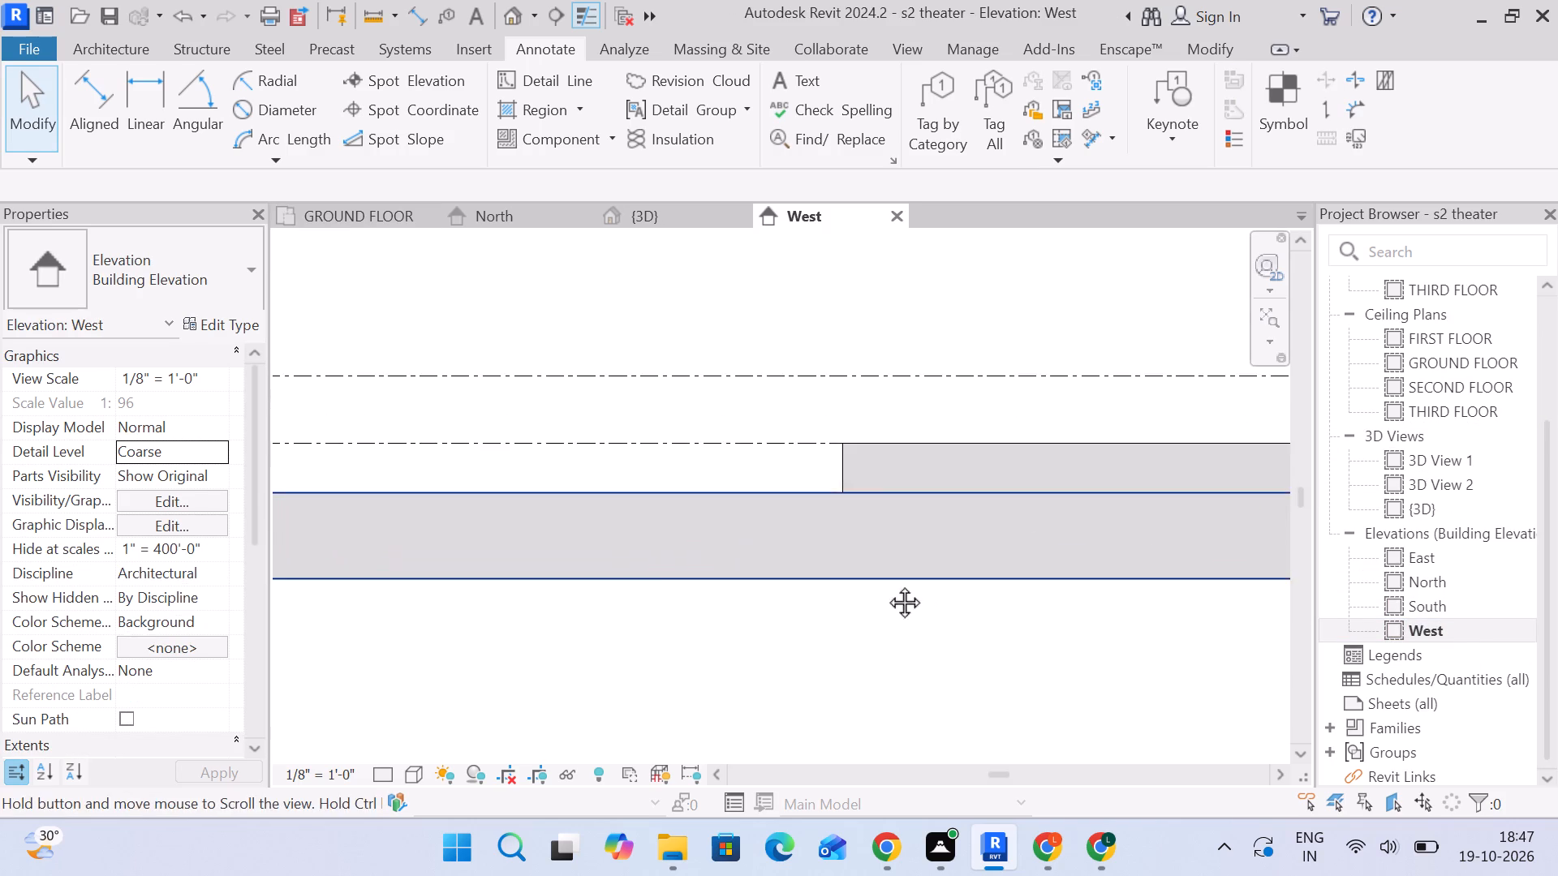
pyautogui.moveTo(886, 584); pyautogui.dragTo(645, 548, button='middle')
pyautogui.scroll(-6, 656, 548)
pyautogui.moveTo(644, 587); pyautogui.dragTo(665, 566, button='middle')
pyautogui.scroll(5, 707, 487)
pyautogui.click(704, 481)
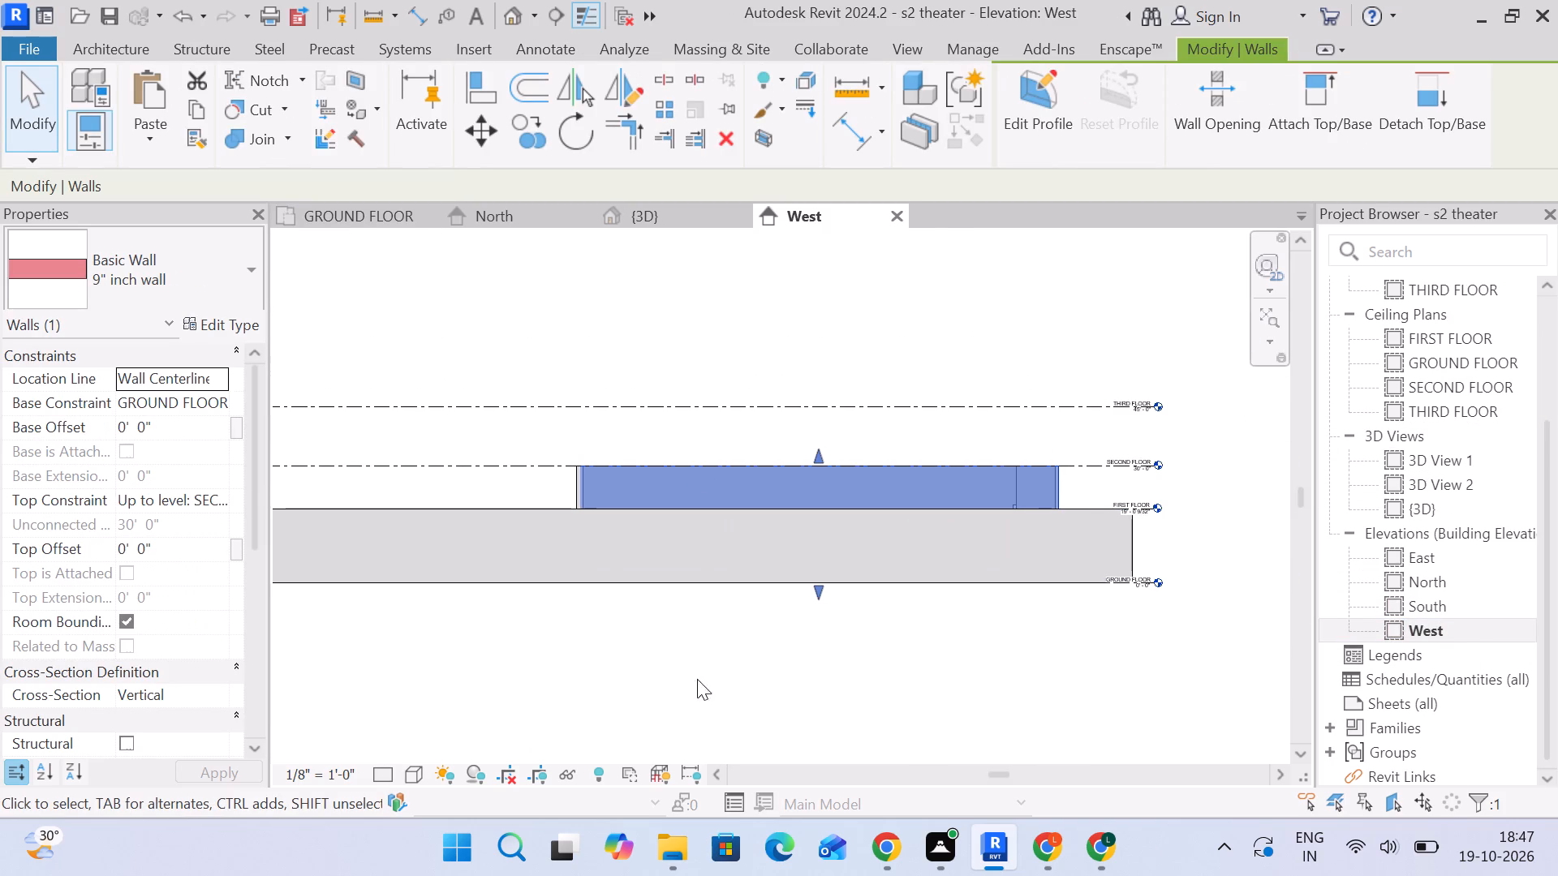
pyautogui.keyDown('ctrl'); pyautogui.click(735, 561); pyautogui.keyUp('ctrl')
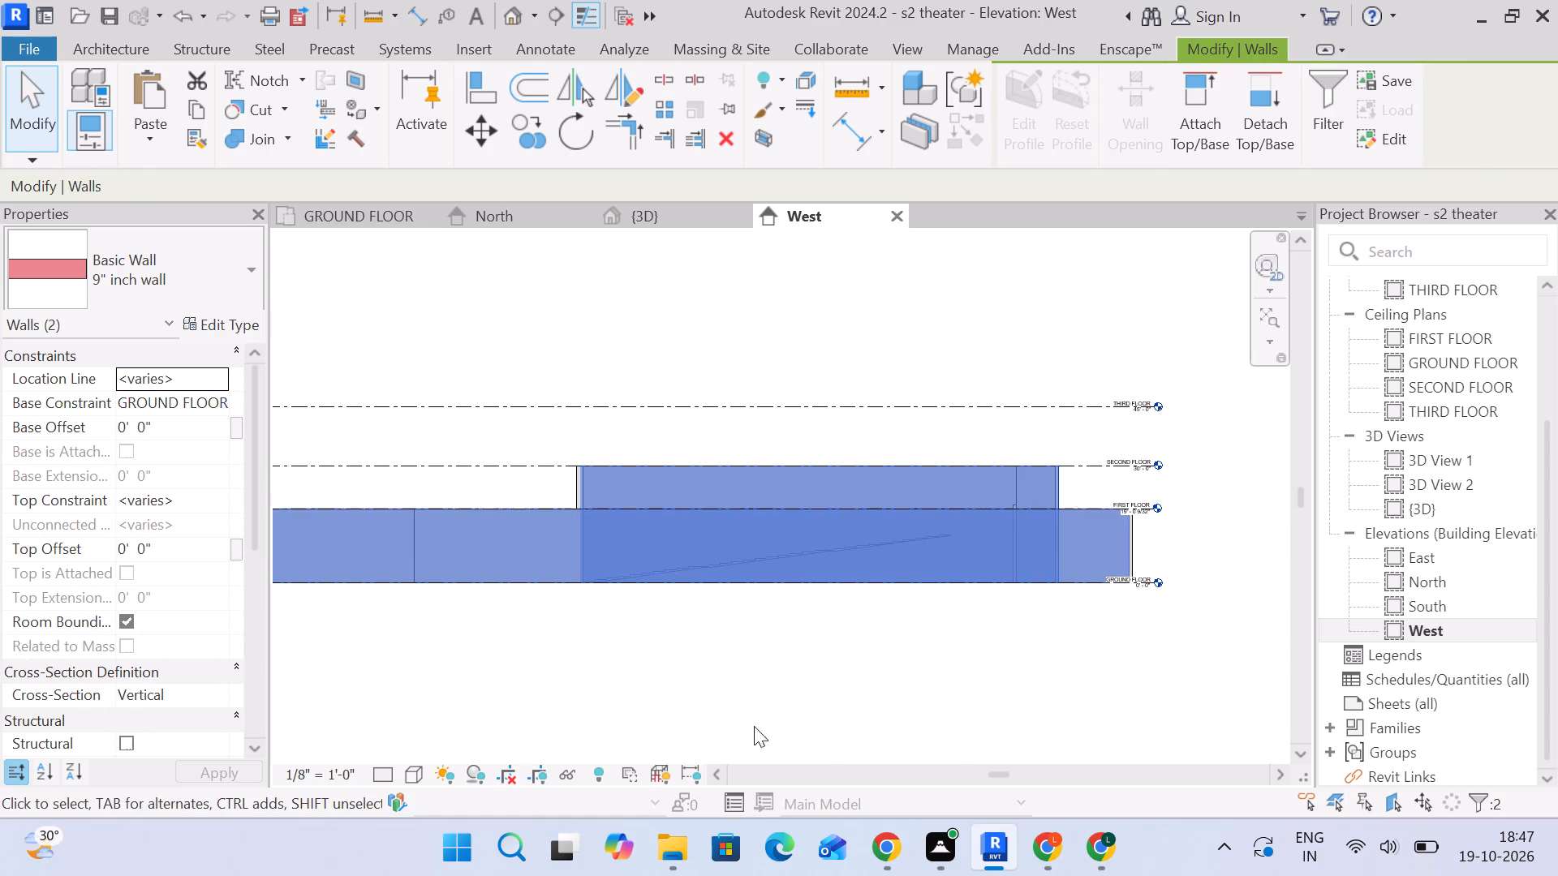
pyautogui.click(565, 776)
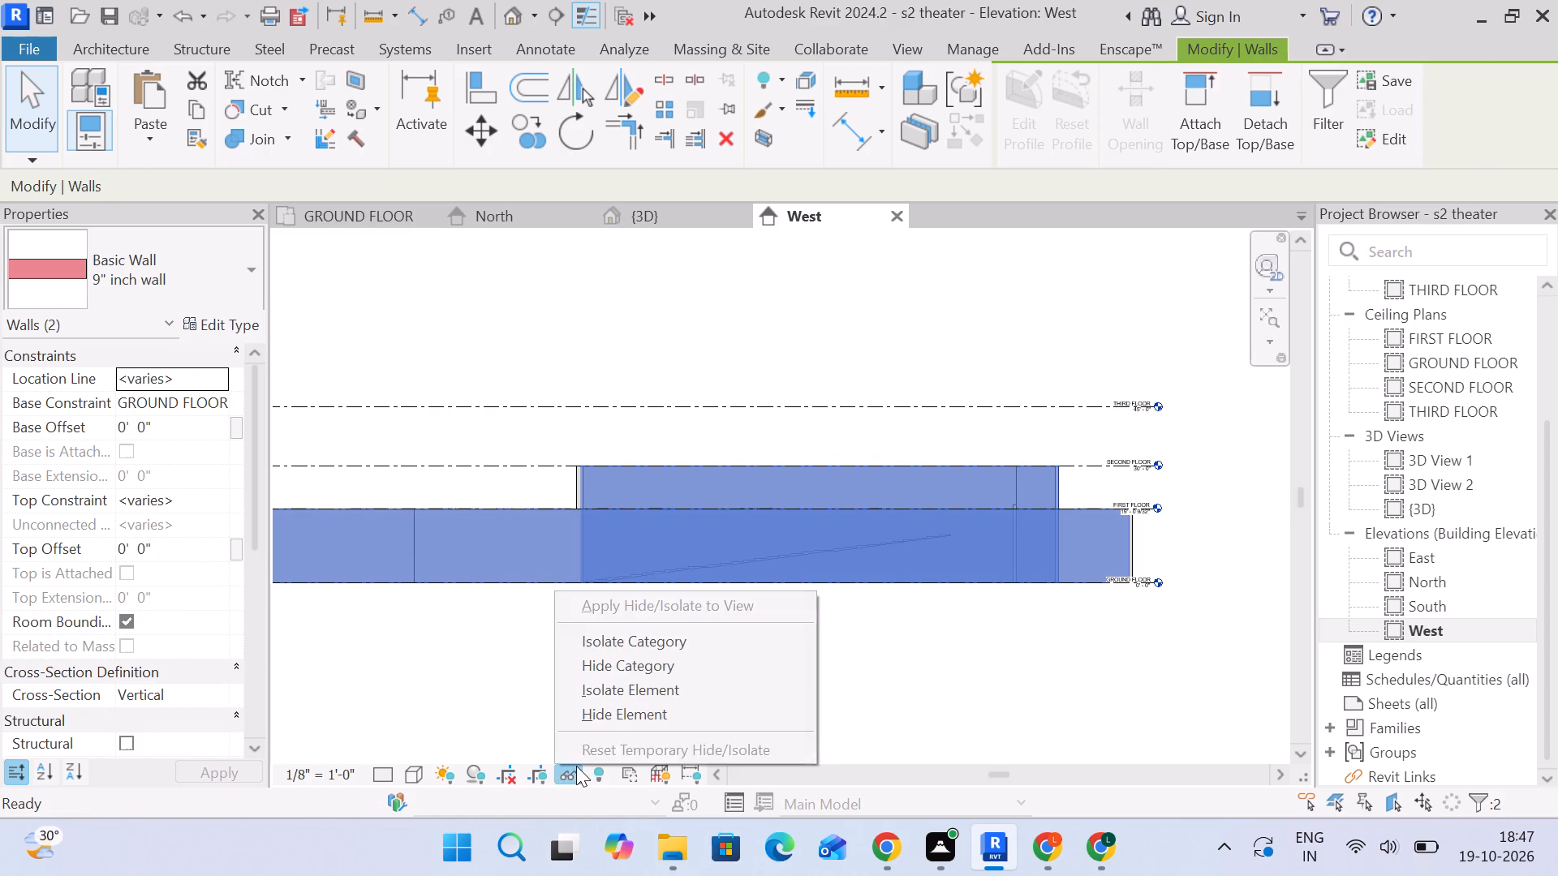
pyautogui.click(586, 720)
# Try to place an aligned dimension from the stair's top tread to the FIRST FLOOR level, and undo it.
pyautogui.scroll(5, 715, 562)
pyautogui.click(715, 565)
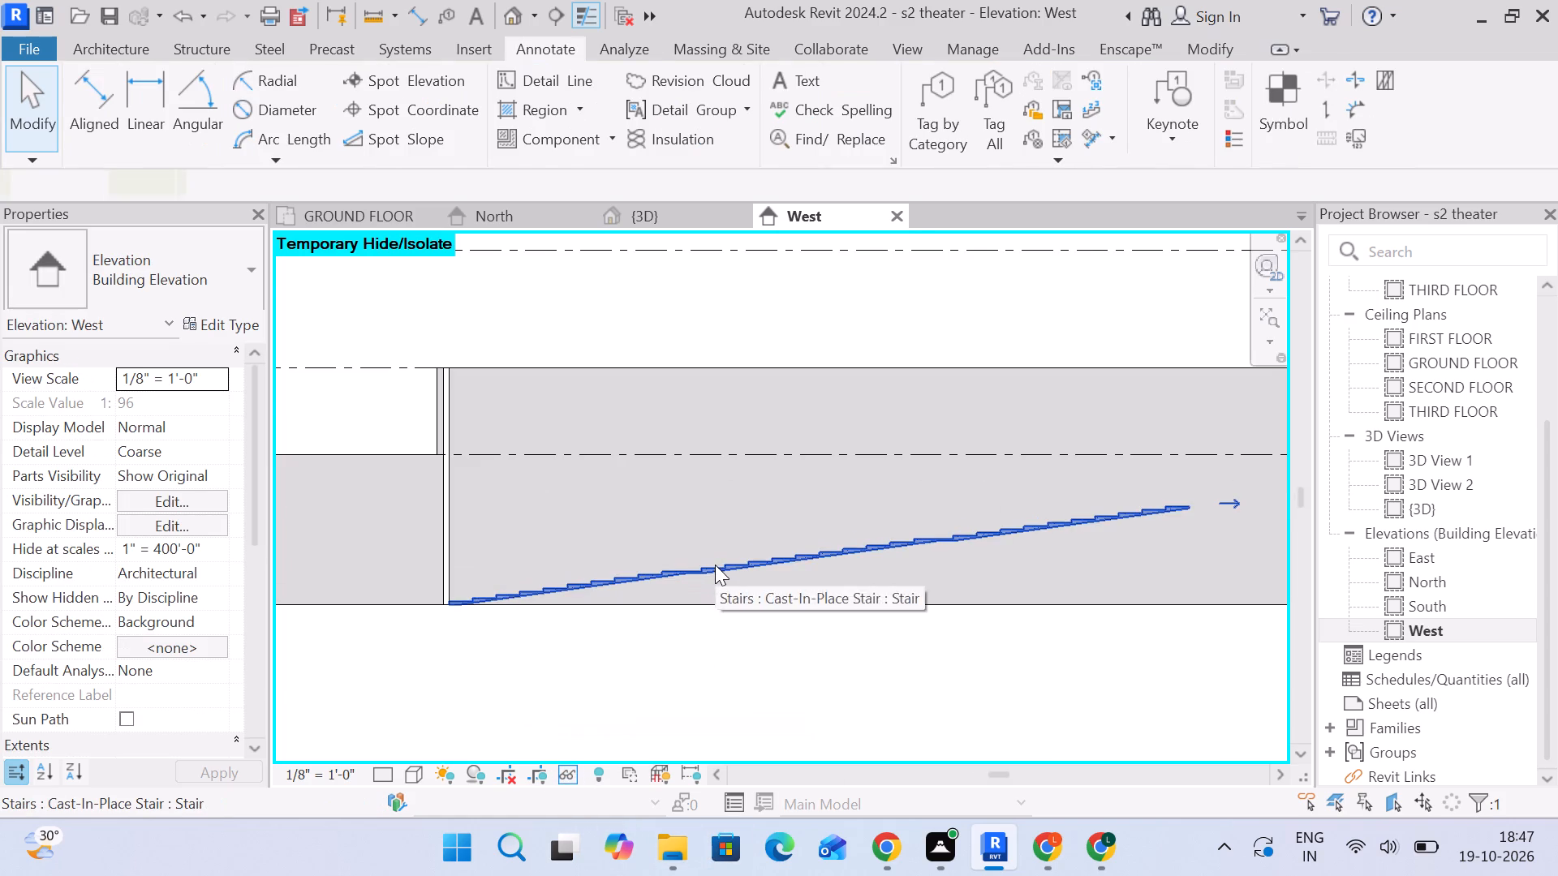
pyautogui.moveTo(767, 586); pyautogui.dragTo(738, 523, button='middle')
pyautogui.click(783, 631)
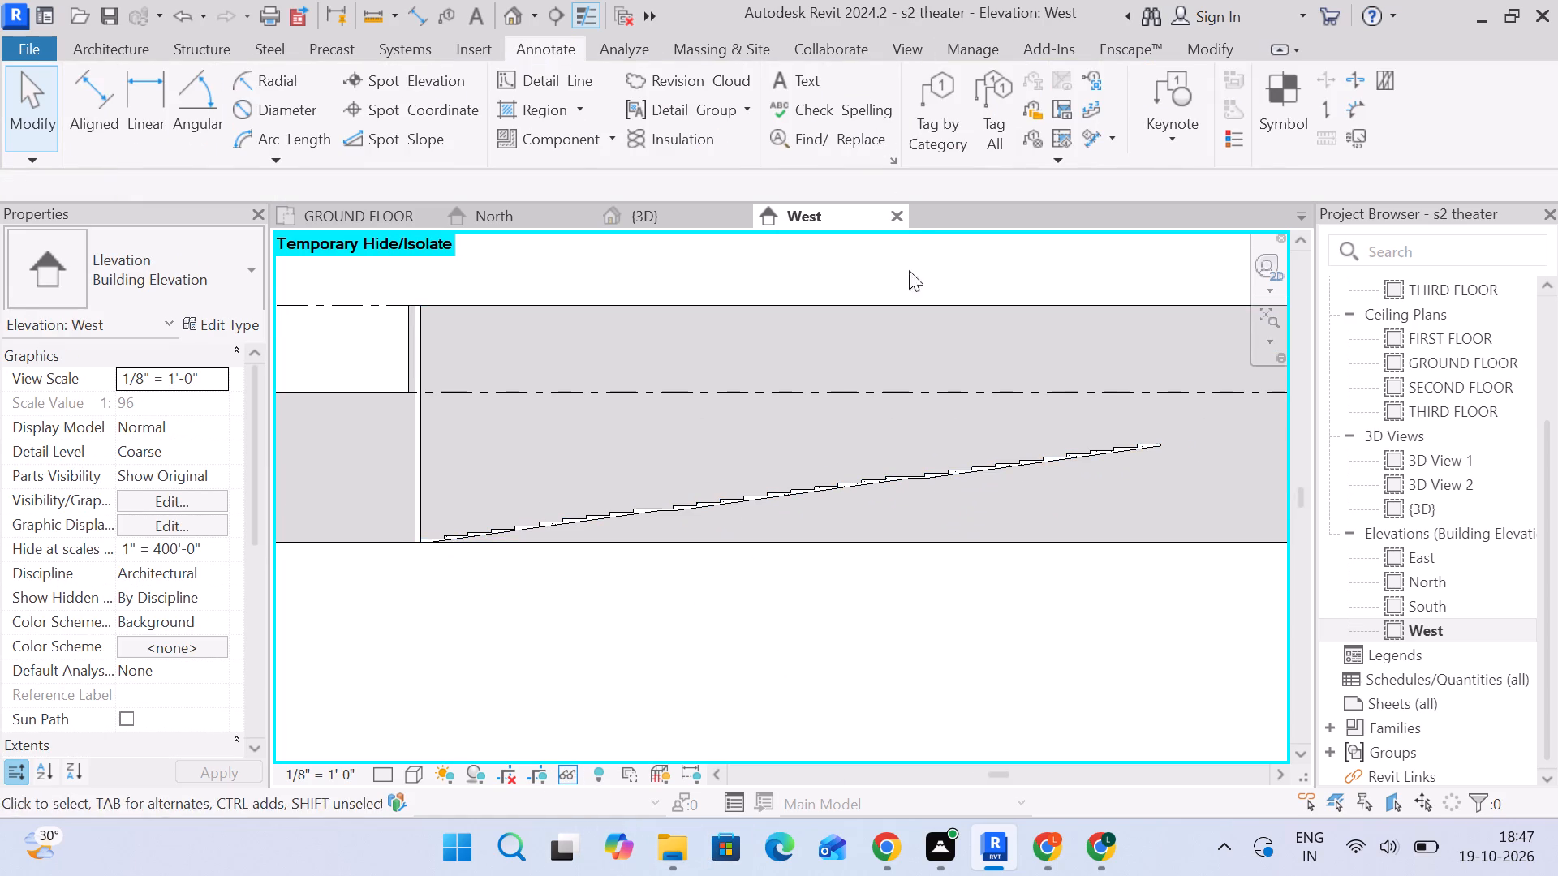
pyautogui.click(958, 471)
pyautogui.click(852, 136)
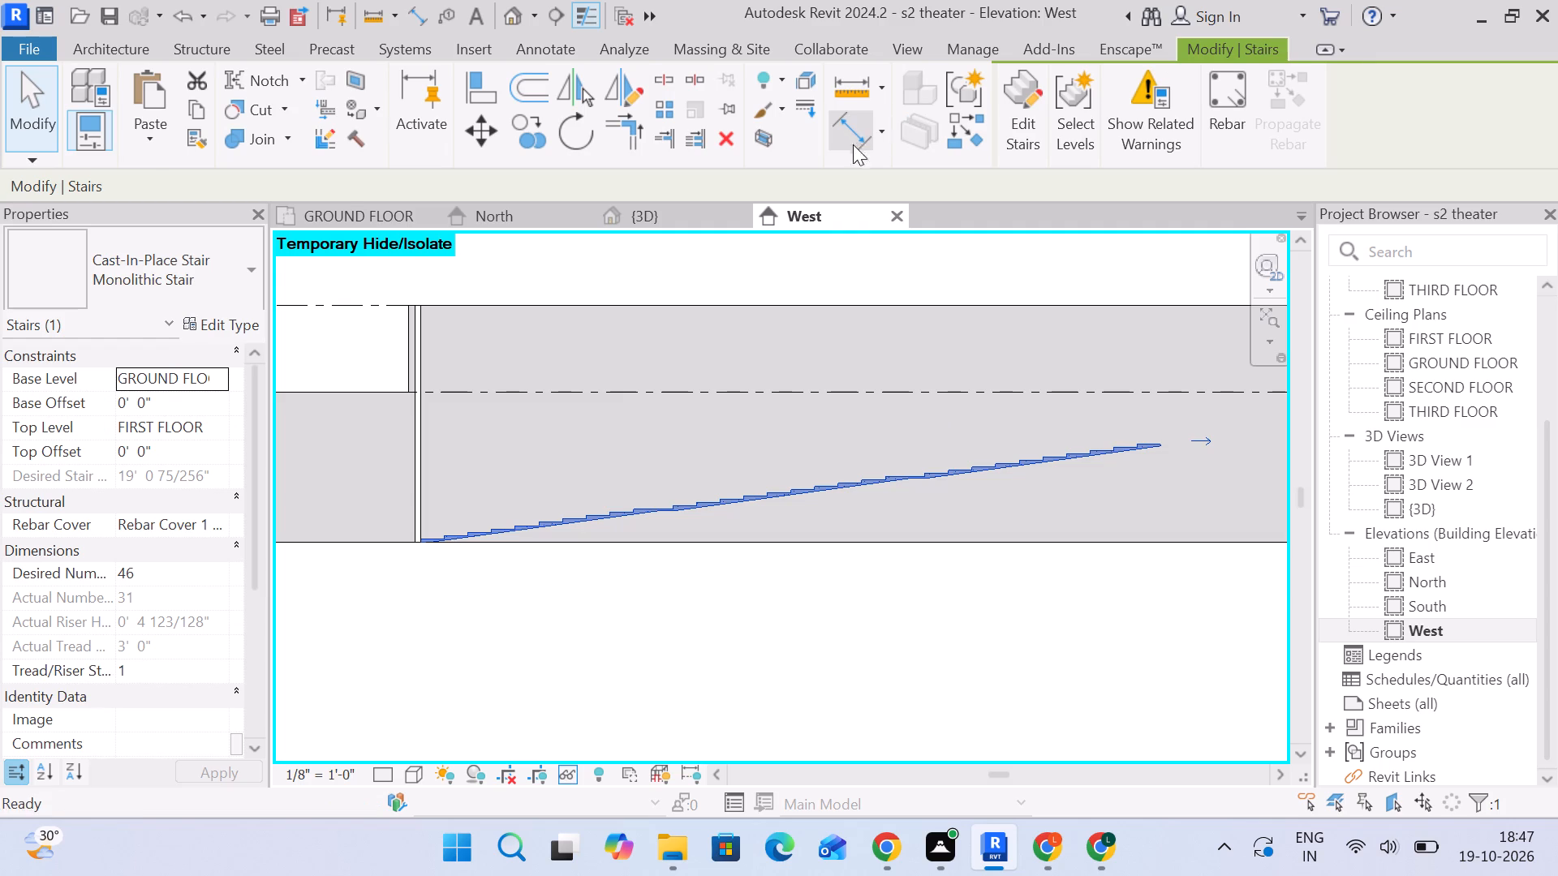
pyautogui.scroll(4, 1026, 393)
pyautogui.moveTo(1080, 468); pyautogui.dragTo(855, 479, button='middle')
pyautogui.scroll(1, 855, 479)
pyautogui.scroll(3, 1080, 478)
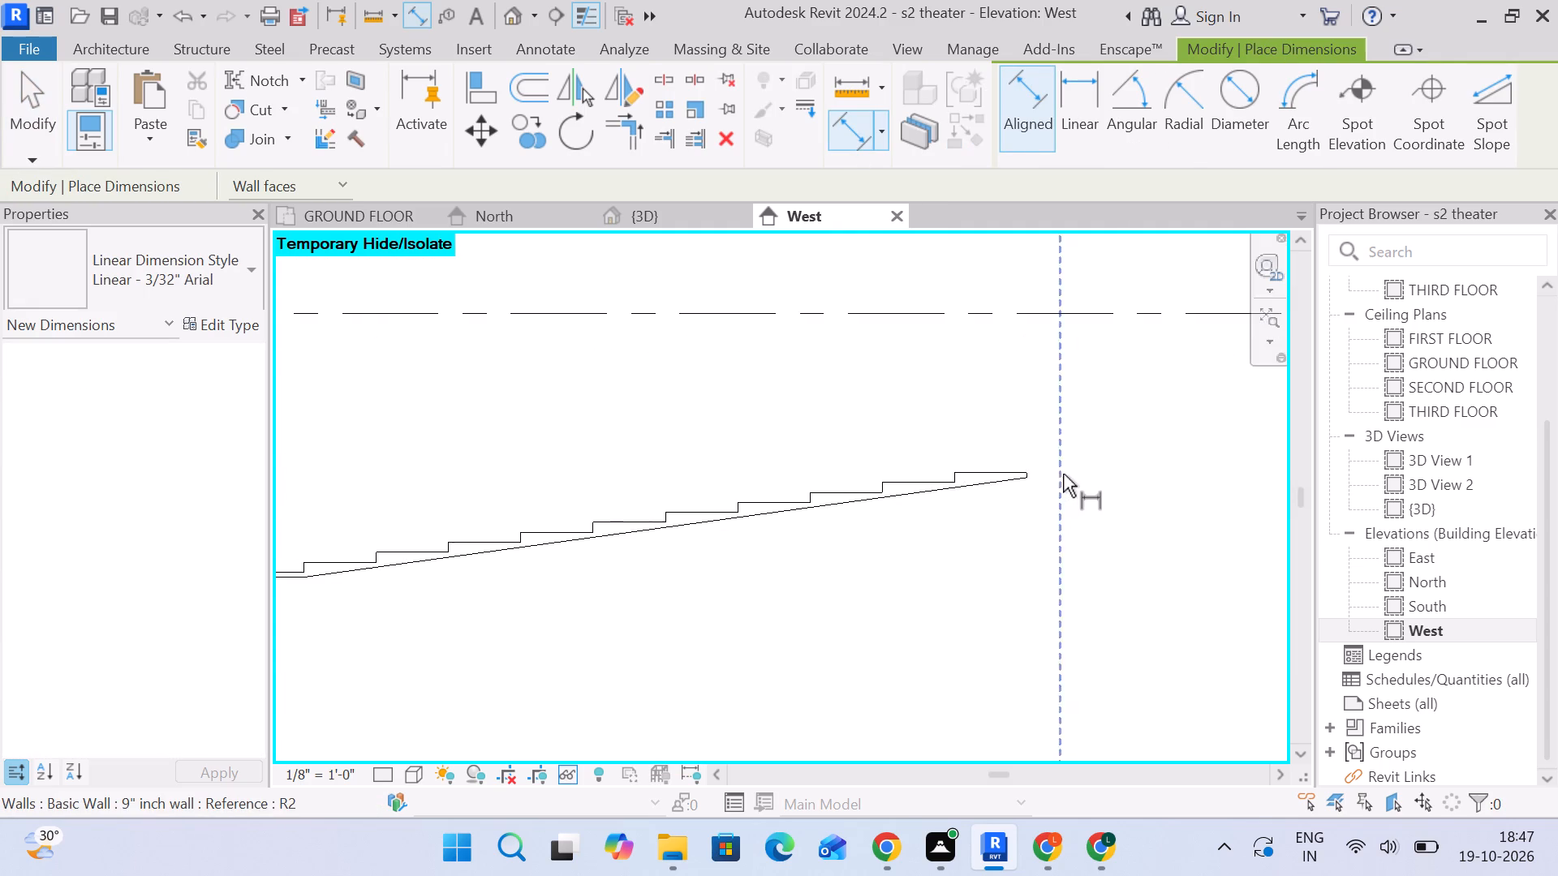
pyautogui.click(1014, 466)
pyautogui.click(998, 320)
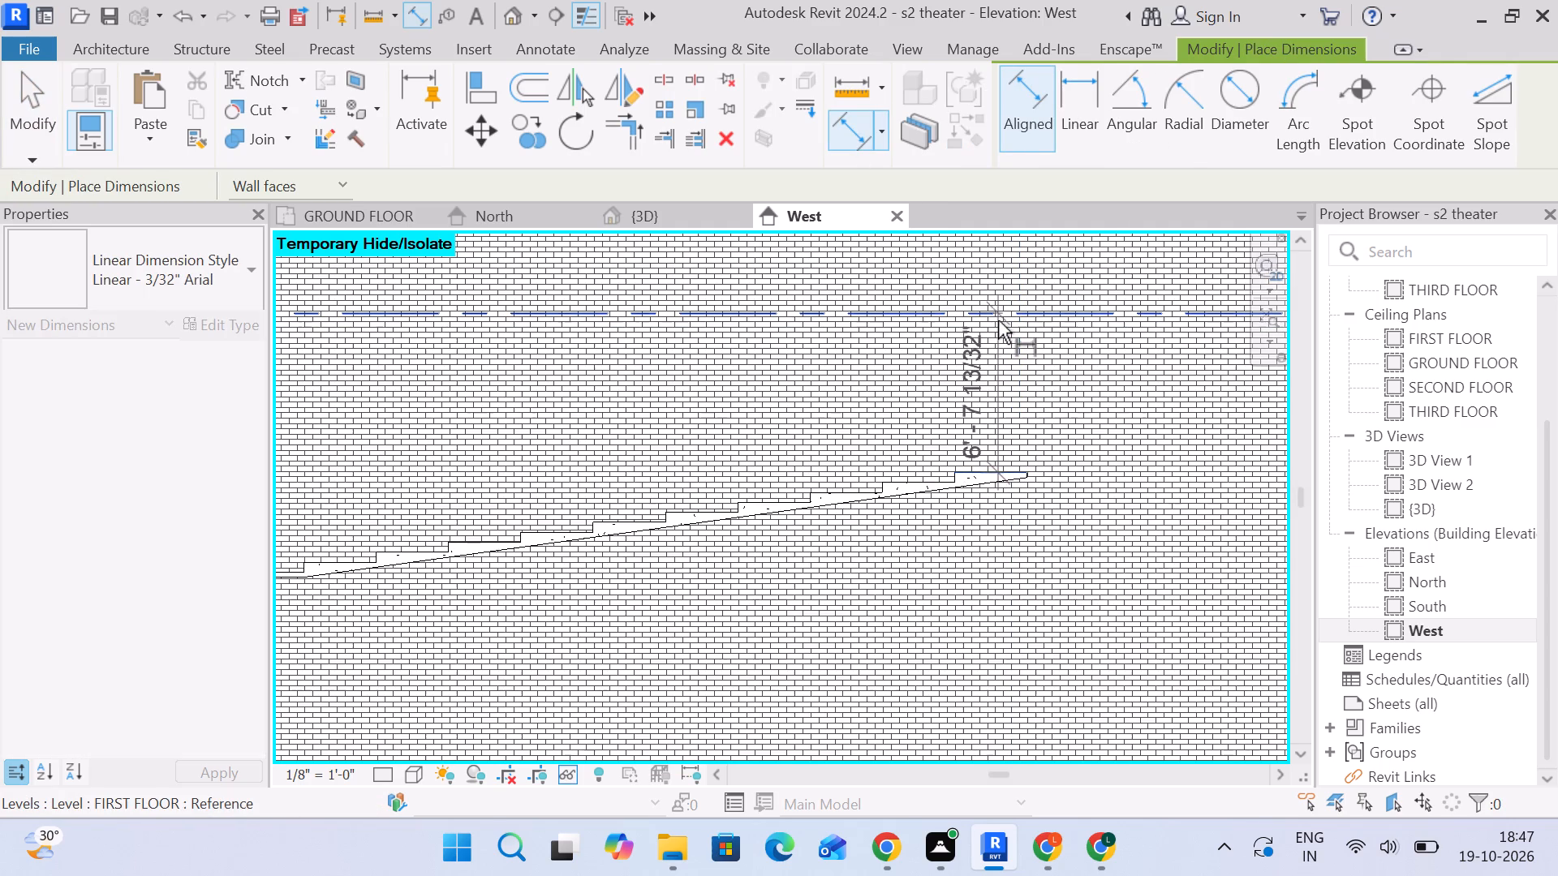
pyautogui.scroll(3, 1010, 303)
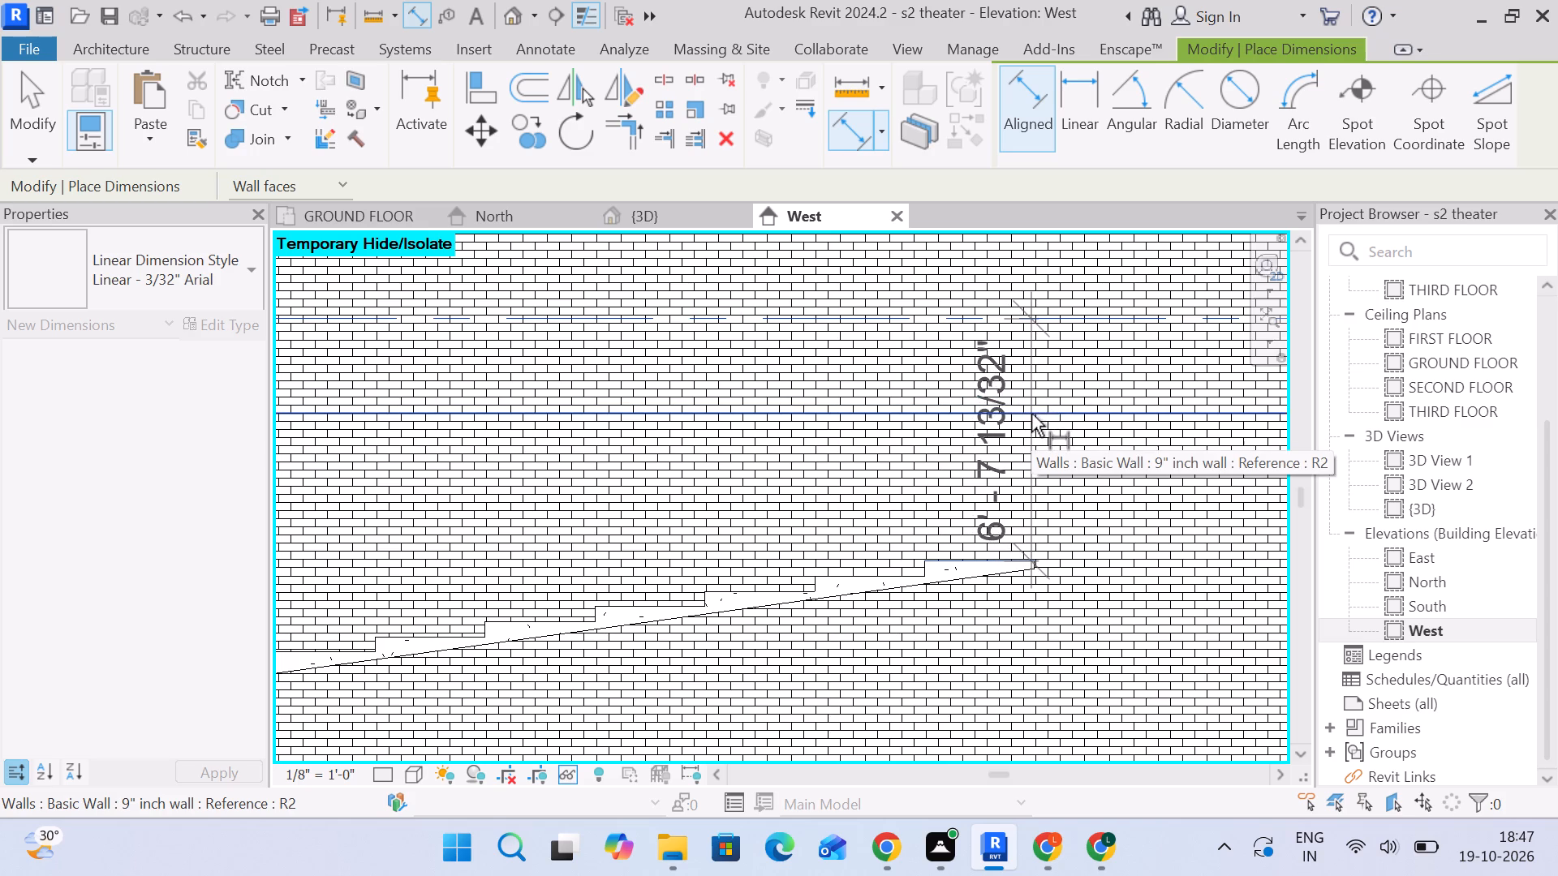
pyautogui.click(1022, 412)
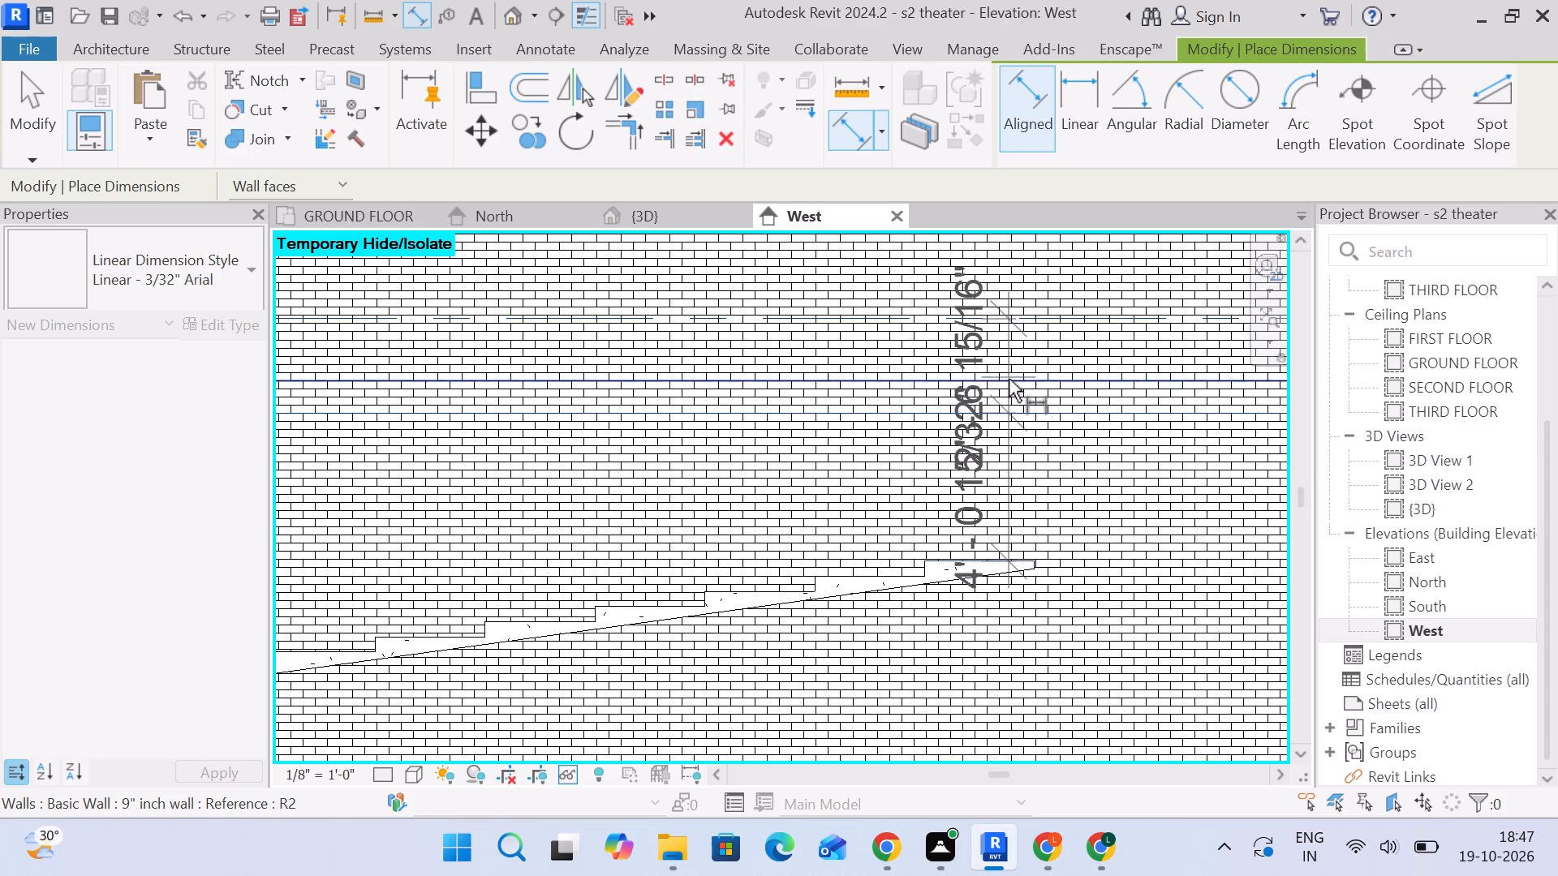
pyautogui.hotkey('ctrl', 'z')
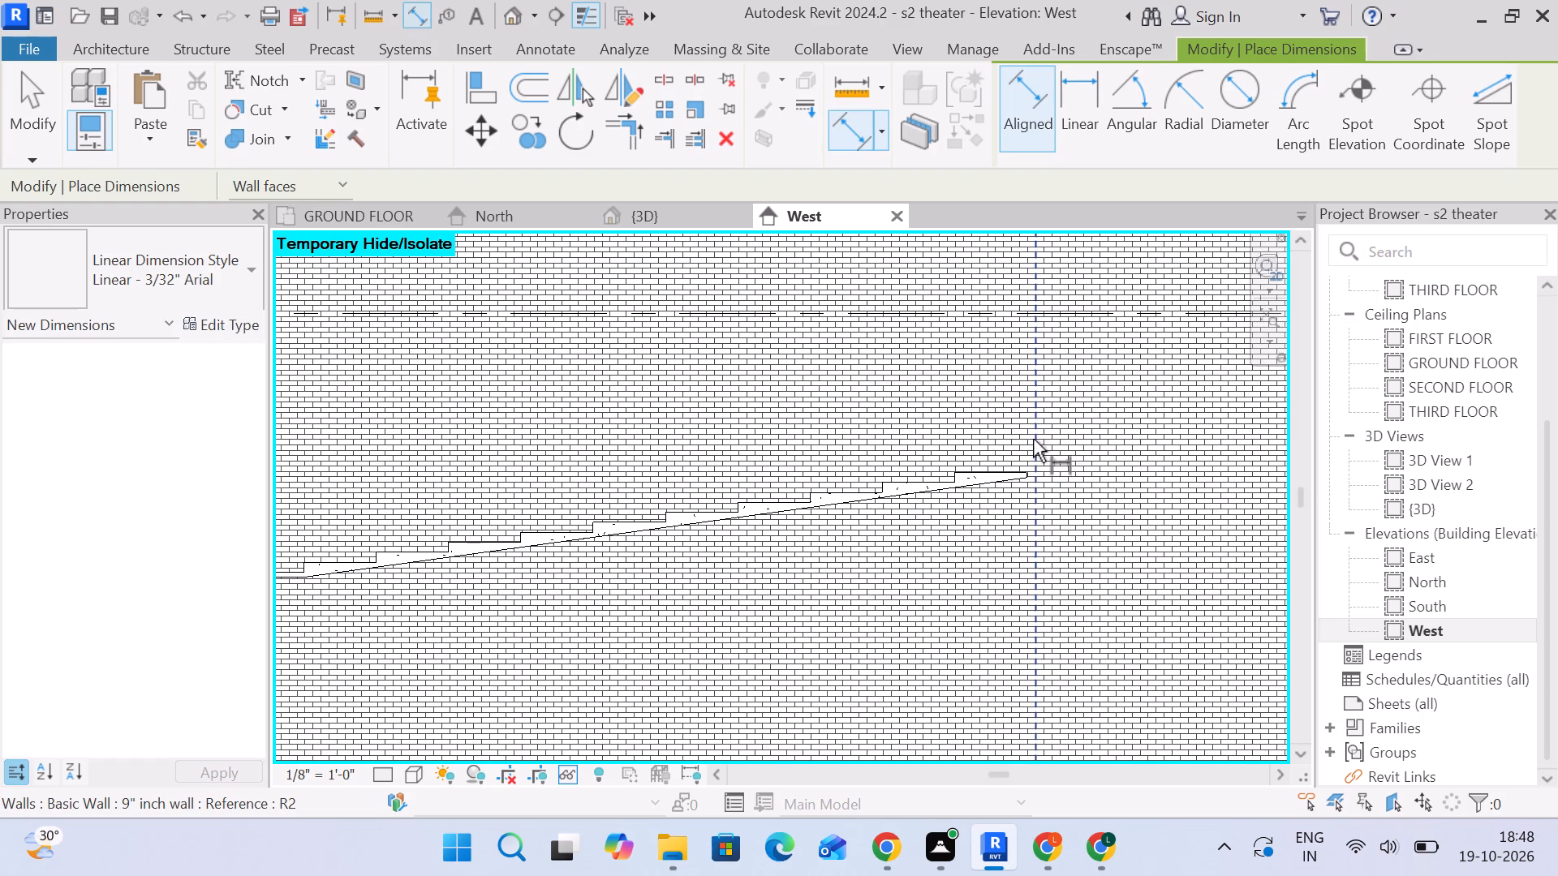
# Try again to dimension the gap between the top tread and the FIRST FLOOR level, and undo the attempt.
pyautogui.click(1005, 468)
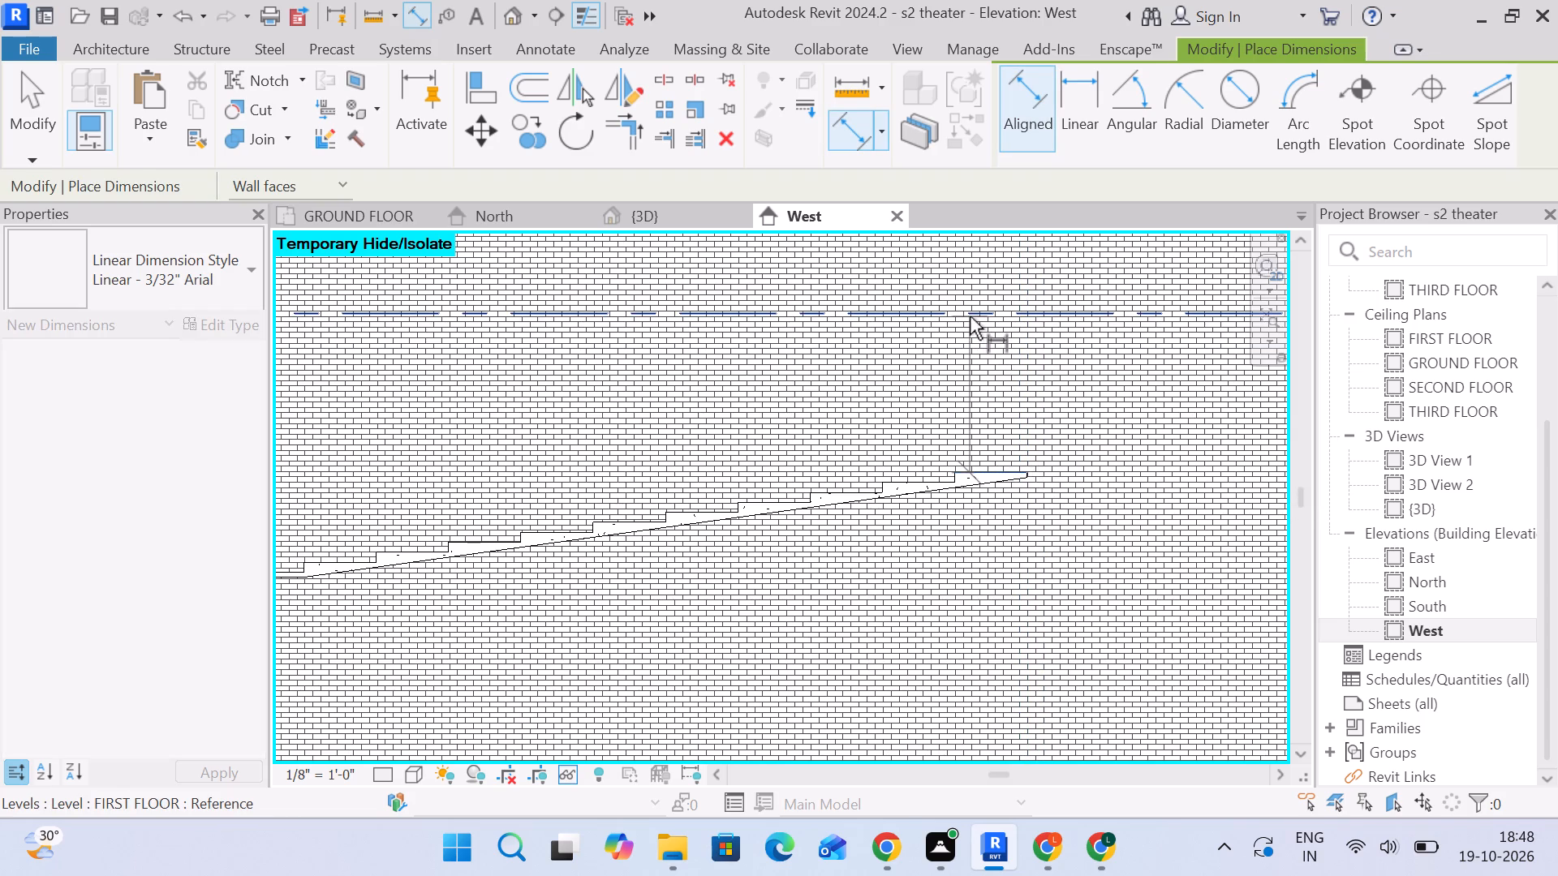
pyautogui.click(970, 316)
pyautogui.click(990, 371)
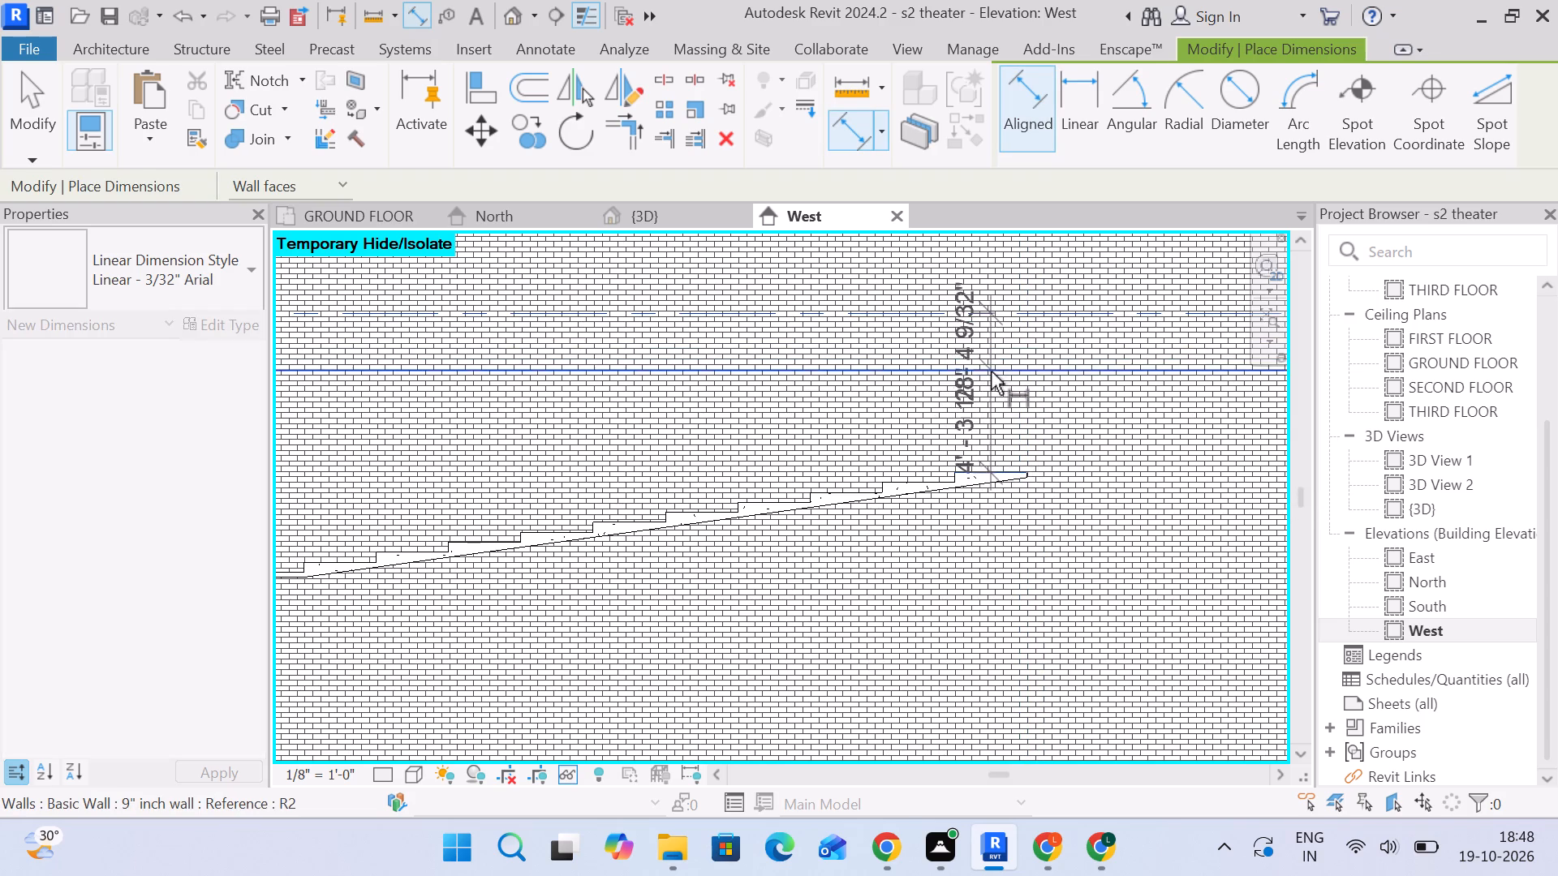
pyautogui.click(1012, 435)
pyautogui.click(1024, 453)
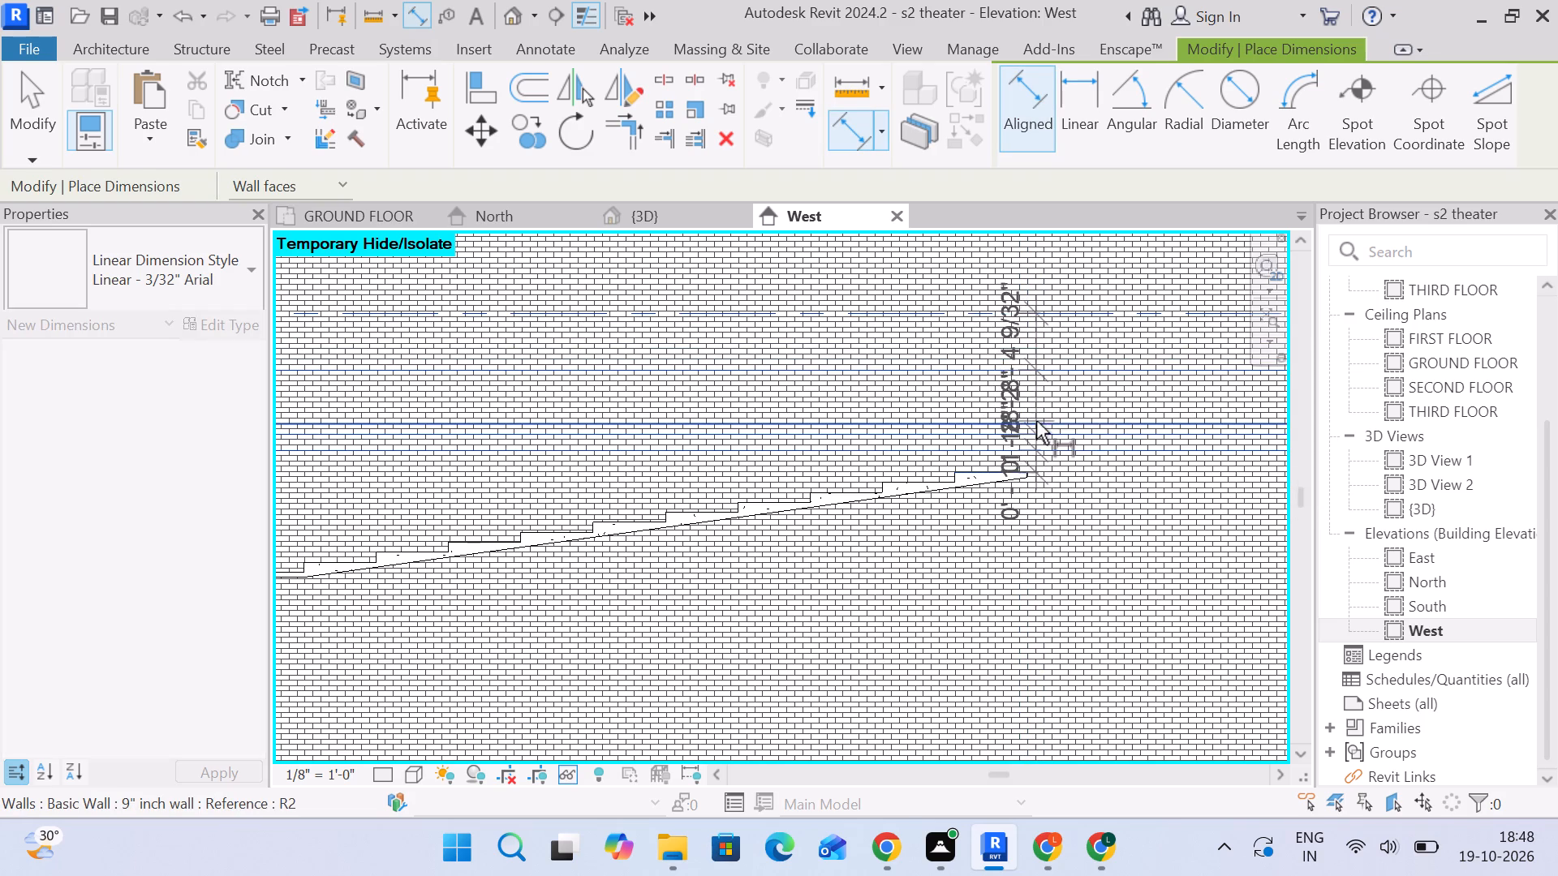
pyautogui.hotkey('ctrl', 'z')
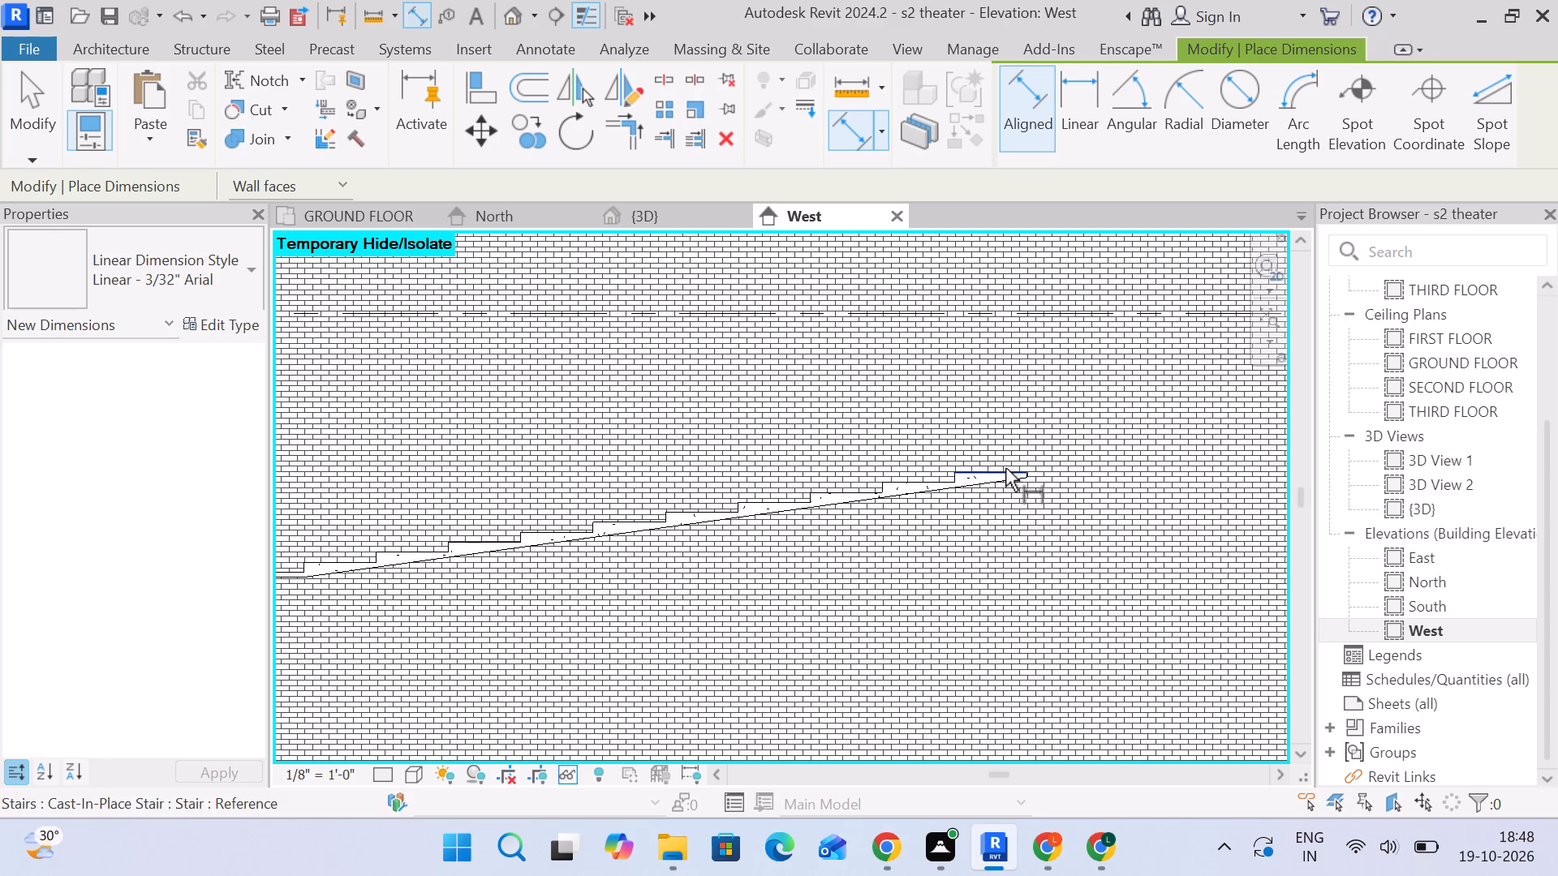
# Place an aligned dimension from the stair's top tread to the FIRST FLOOR level, beyond the level heads.
pyautogui.click(1005, 468)
pyautogui.click(972, 319)
pyautogui.scroll(-5, 968, 397)
pyautogui.moveTo(953, 399); pyautogui.dragTo(869, 363, button='middle')
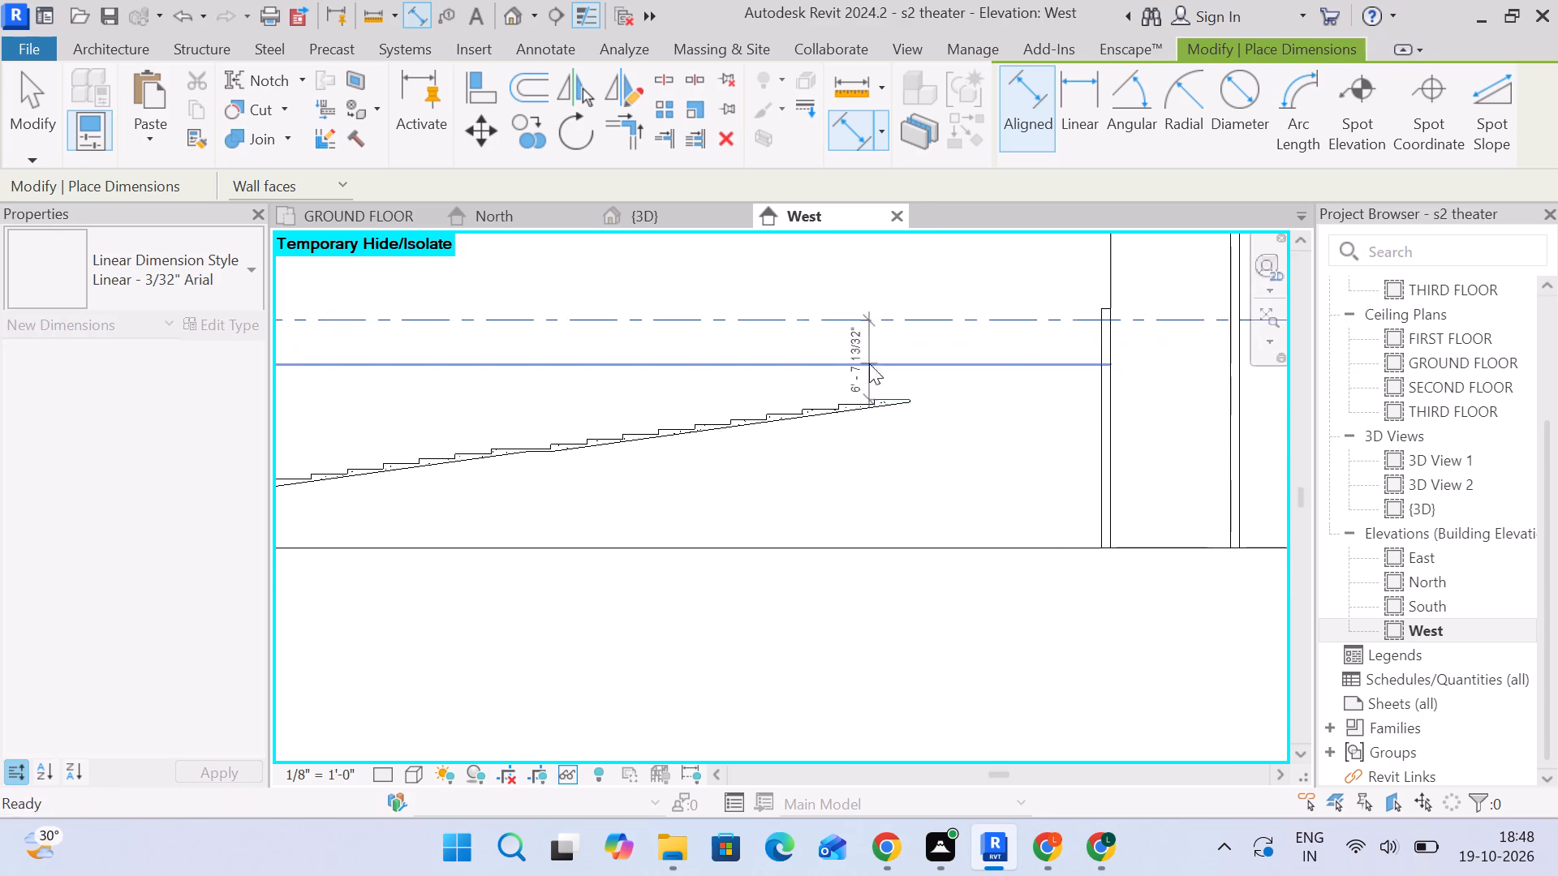
pyautogui.scroll(-3, 1139, 380)
pyautogui.moveTo(1120, 383); pyautogui.dragTo(595, 326, button='middle')
pyautogui.click(1022, 284)
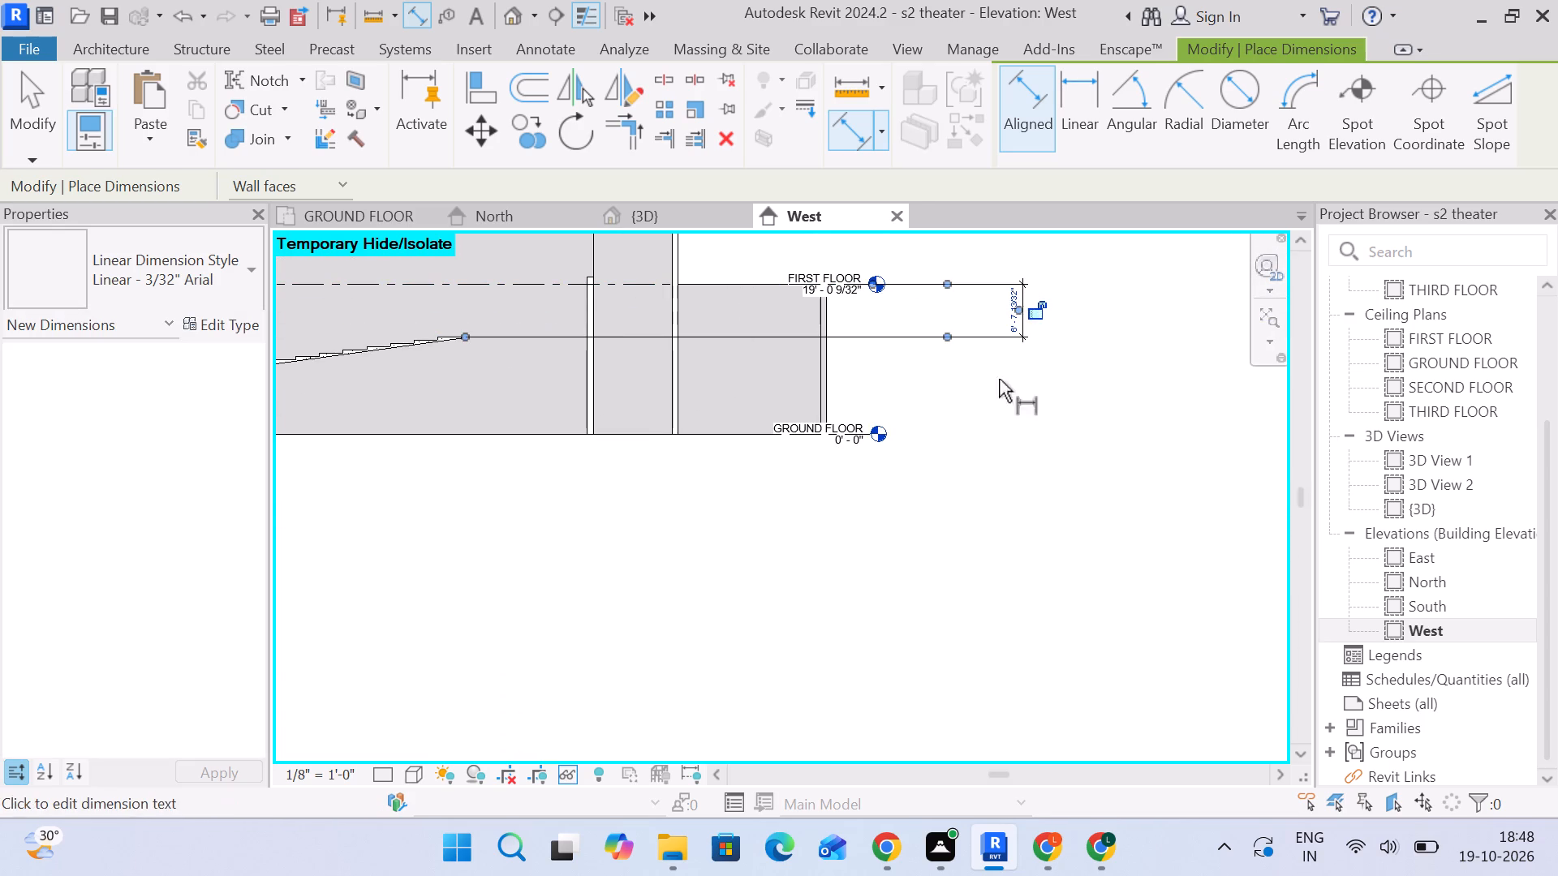
pyautogui.scroll(-4, 612, 329)
pyautogui.click(38, 117)
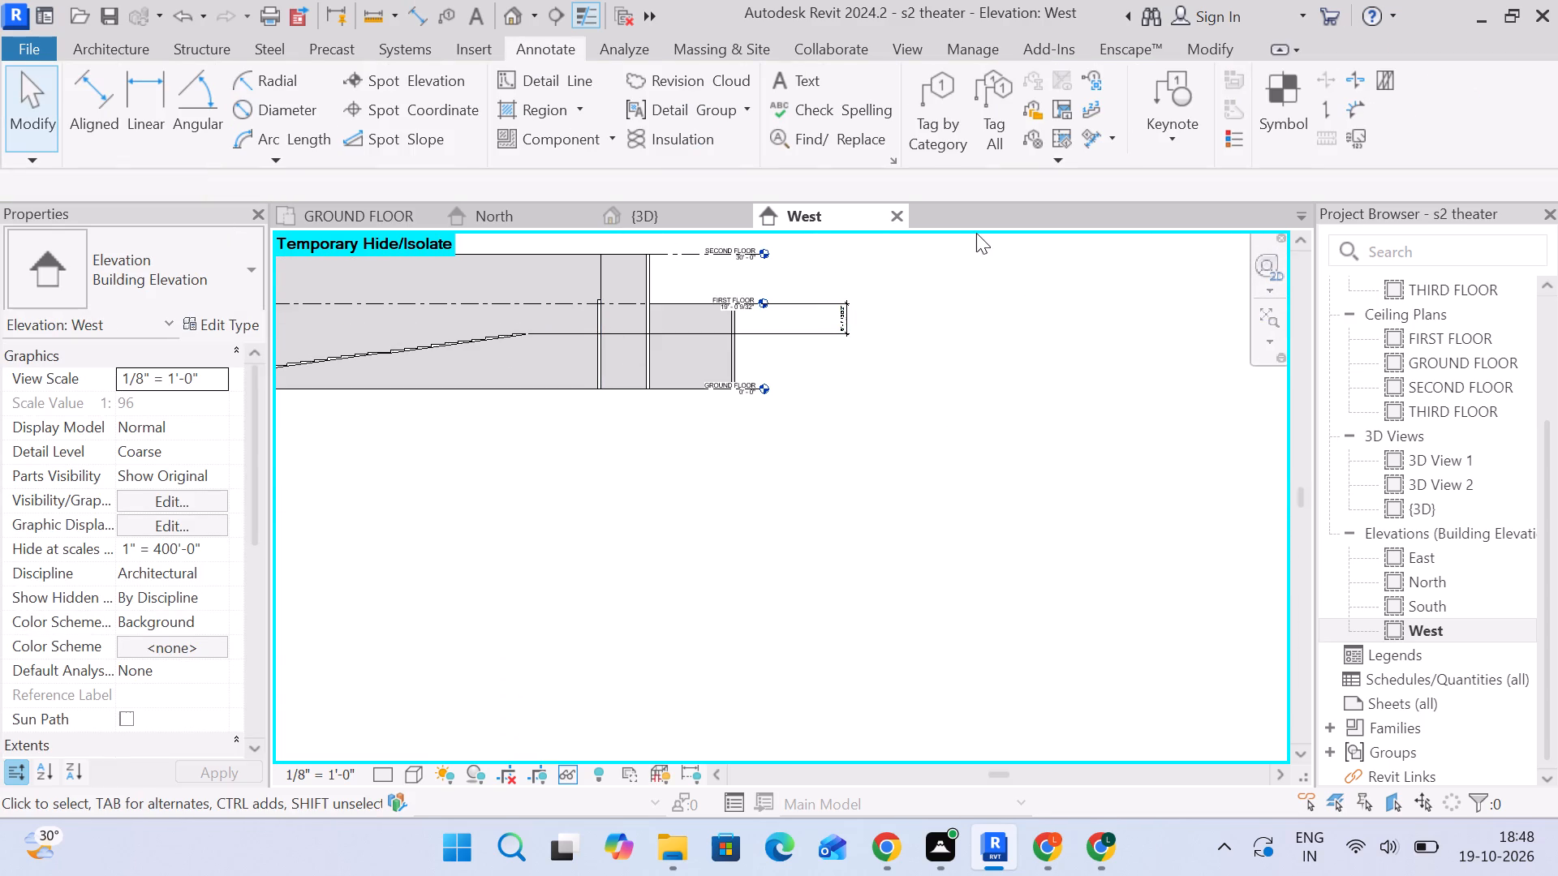
# Copy the actual value 6' - 7 13/32" from the new dimension's text settings, leaving the dimension unedited.
pyautogui.scroll(4, 975, 257)
pyautogui.click(749, 333)
pyautogui.click(737, 341)
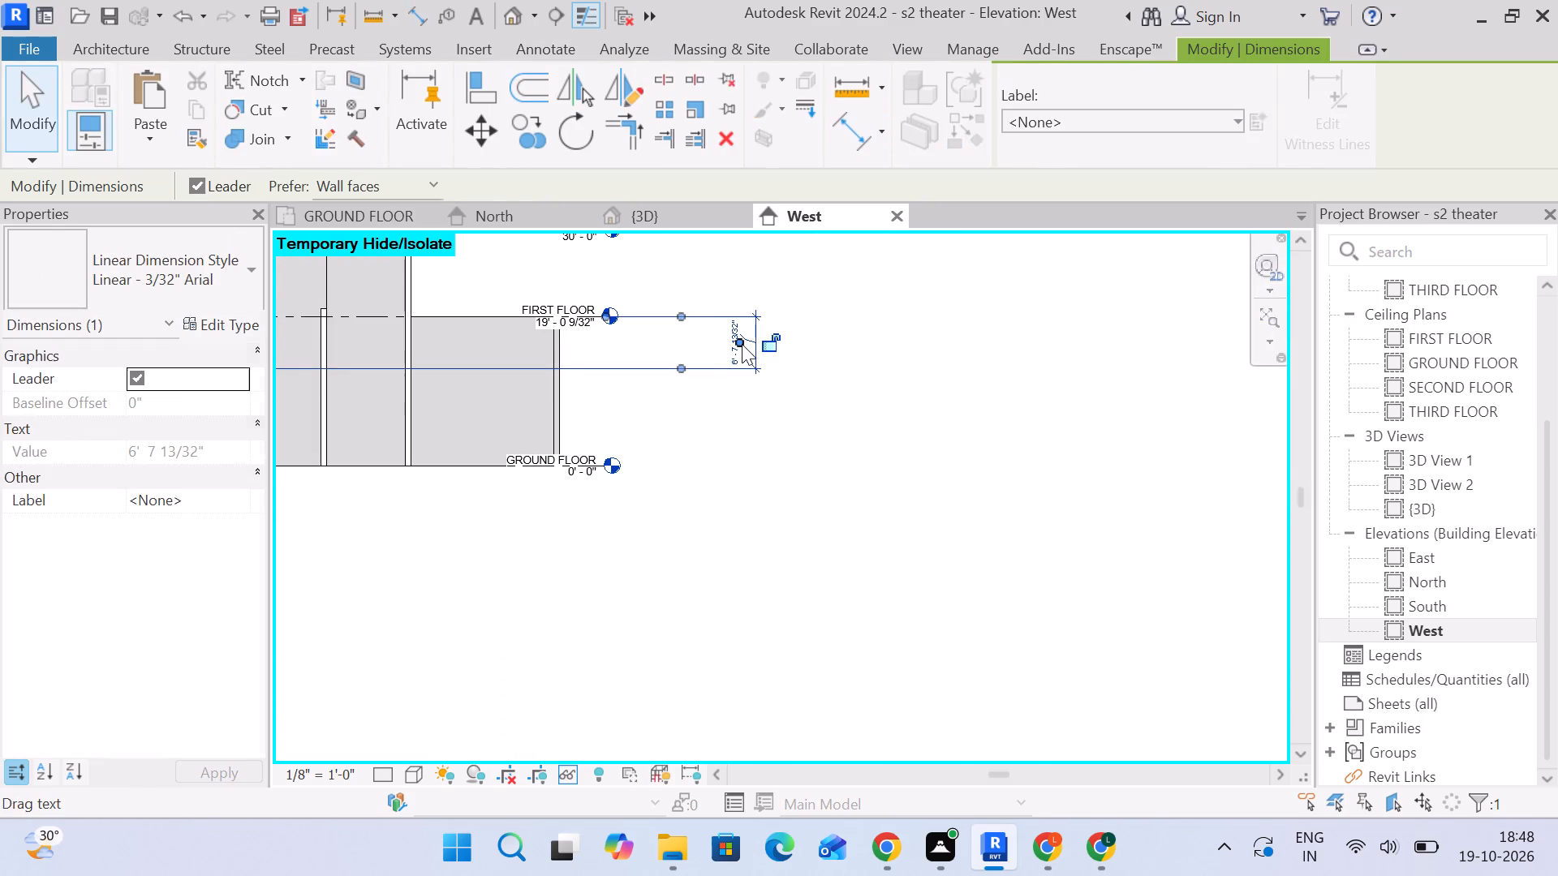
pyautogui.click(742, 344)
pyautogui.doubleClick(740, 352)
pyautogui.doubleClick(736, 352)
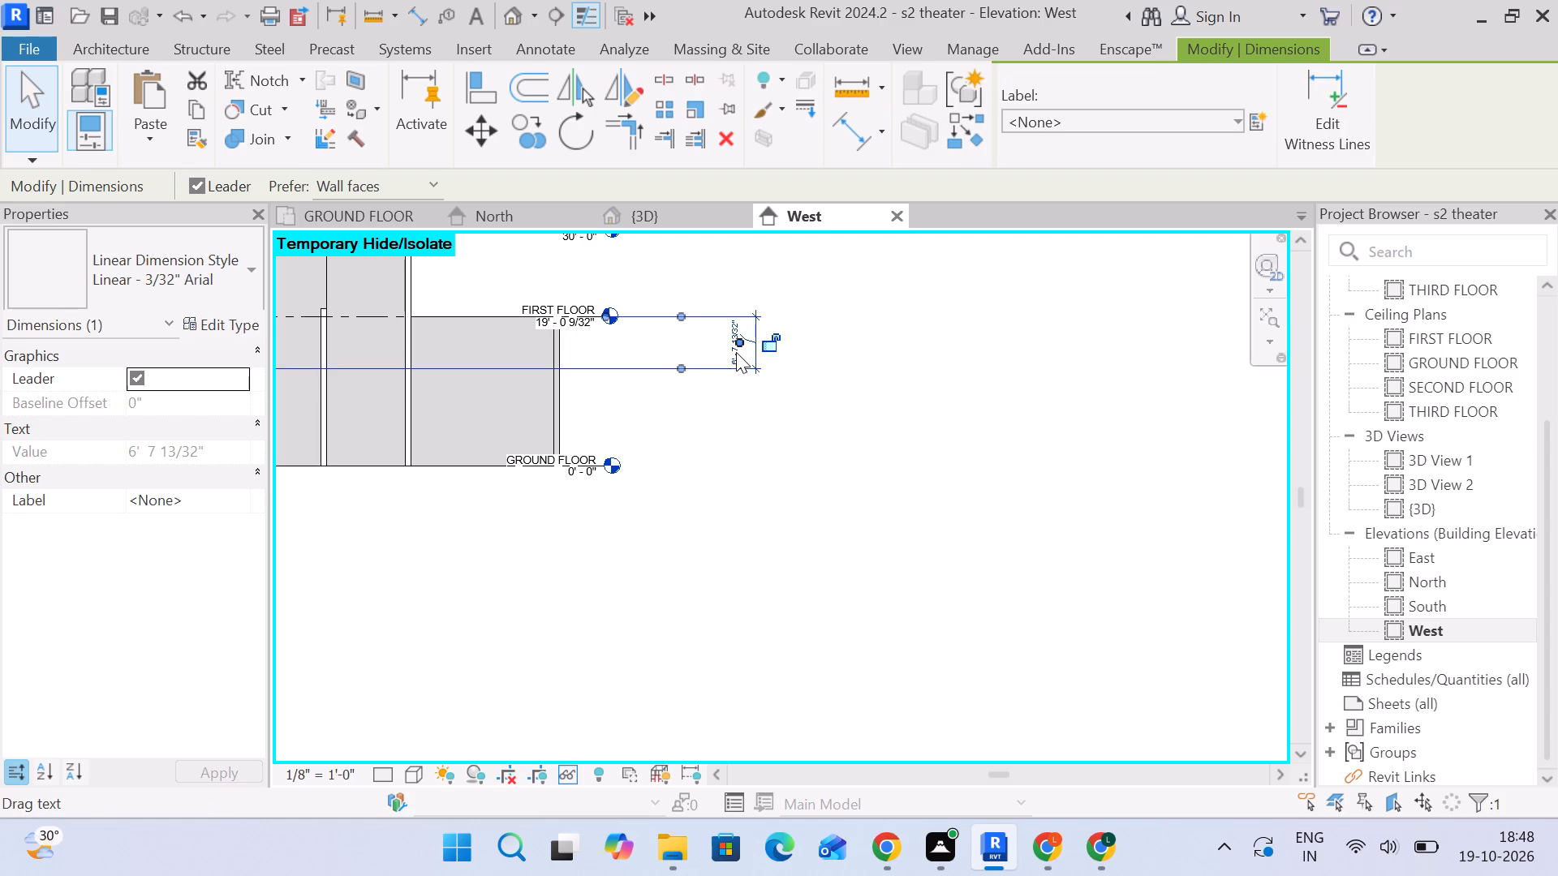
pyautogui.scroll(5, 863, 354)
pyautogui.scroll(4, 592, 360)
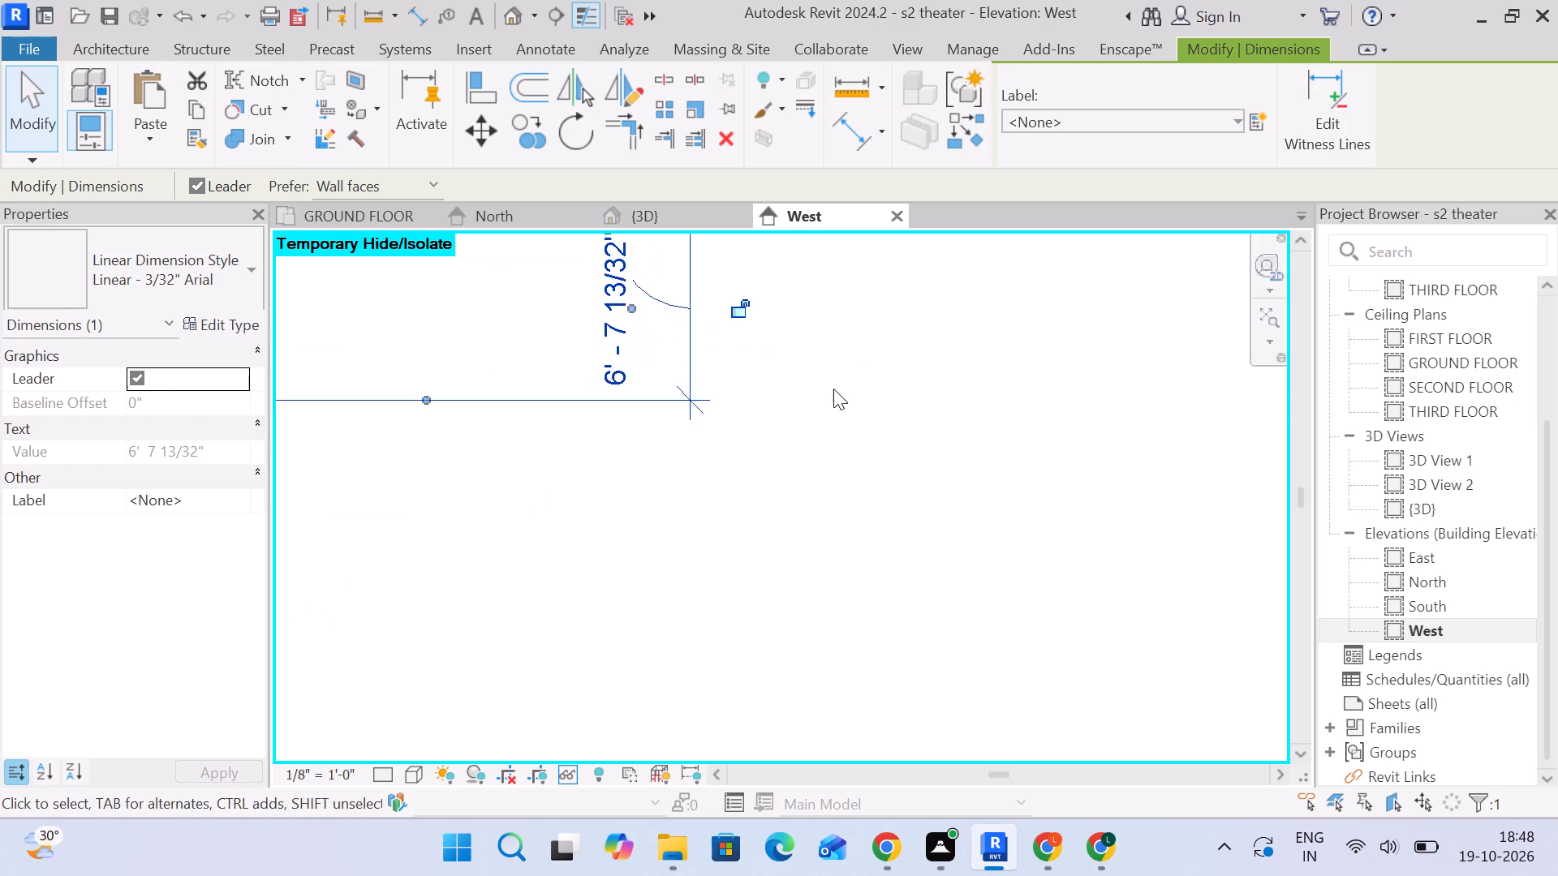
pyautogui.moveTo(846, 387); pyautogui.dragTo(924, 476, button='middle')
pyautogui.click(945, 489)
pyautogui.click(686, 417)
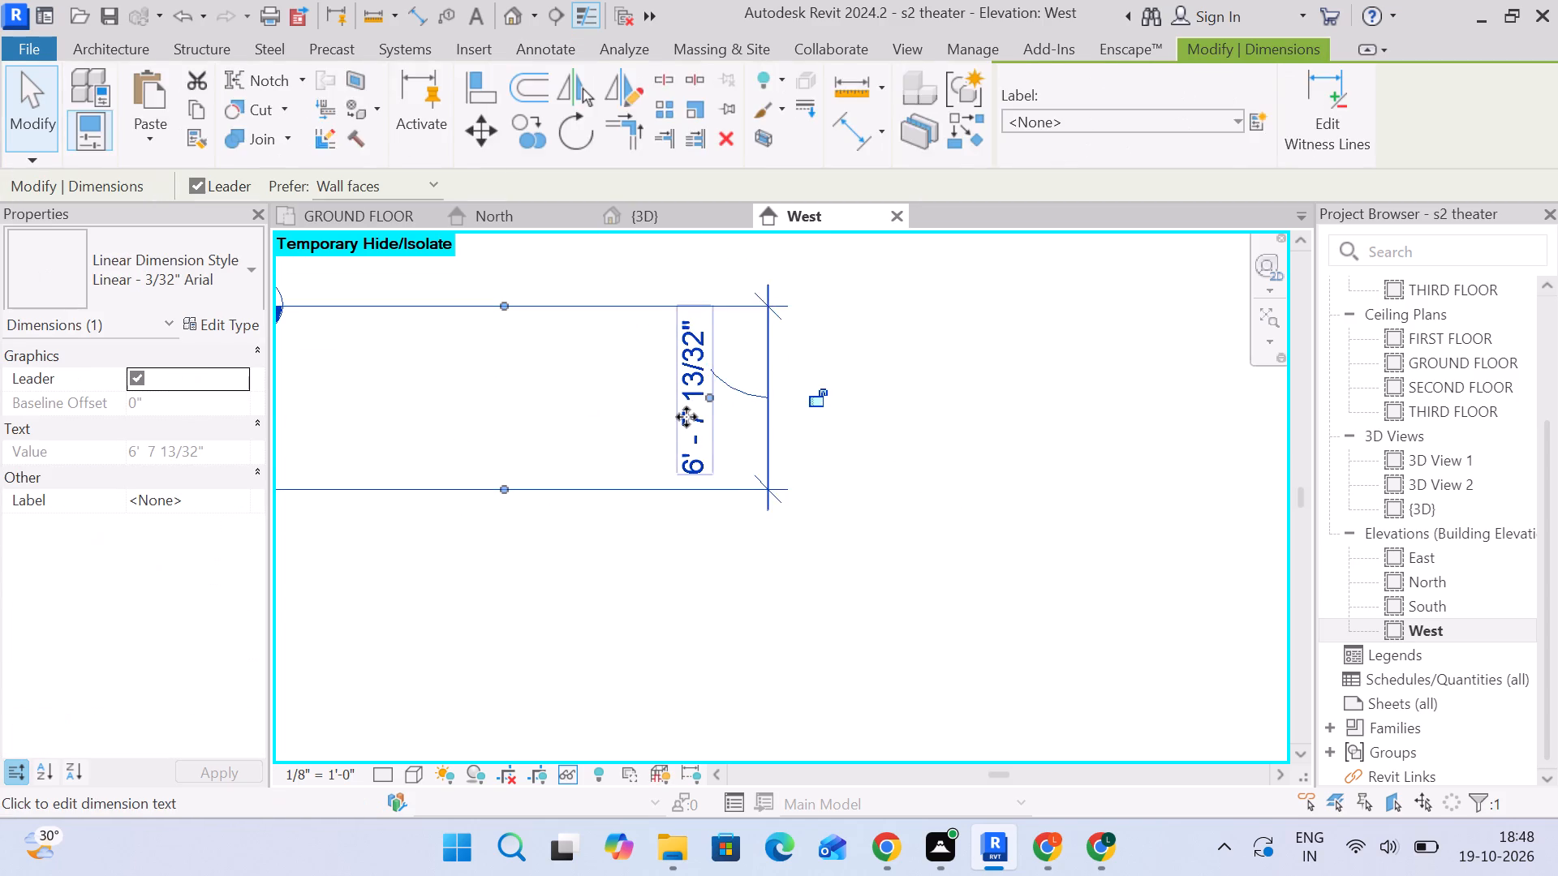
pyautogui.click(686, 417)
pyautogui.moveTo(833, 266); pyautogui.dragTo(719, 268)
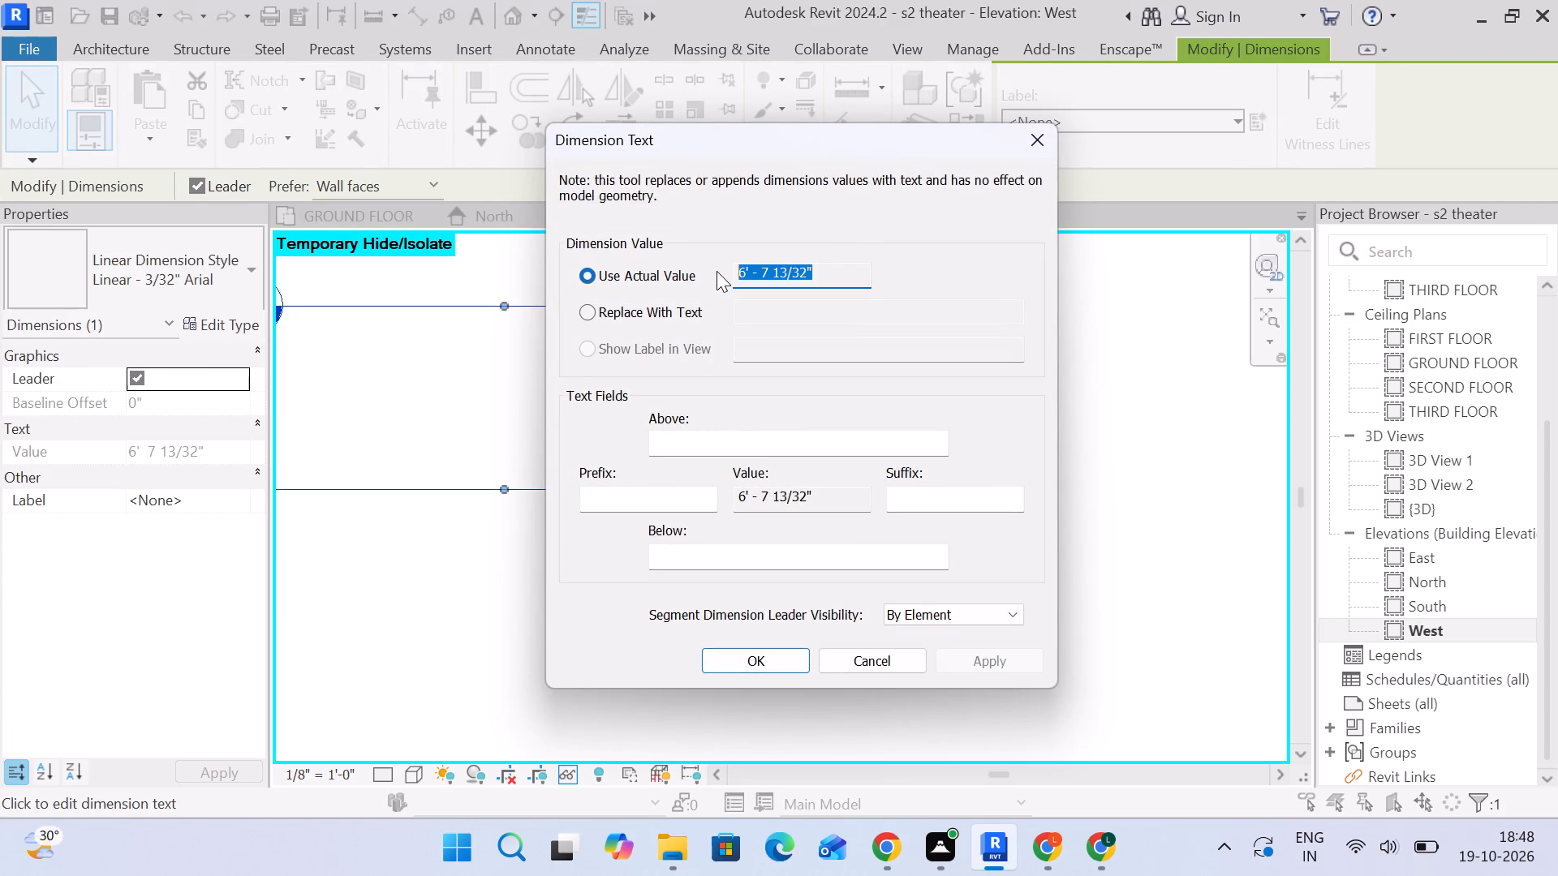
pyautogui.hotkey('ctrl', 'c')
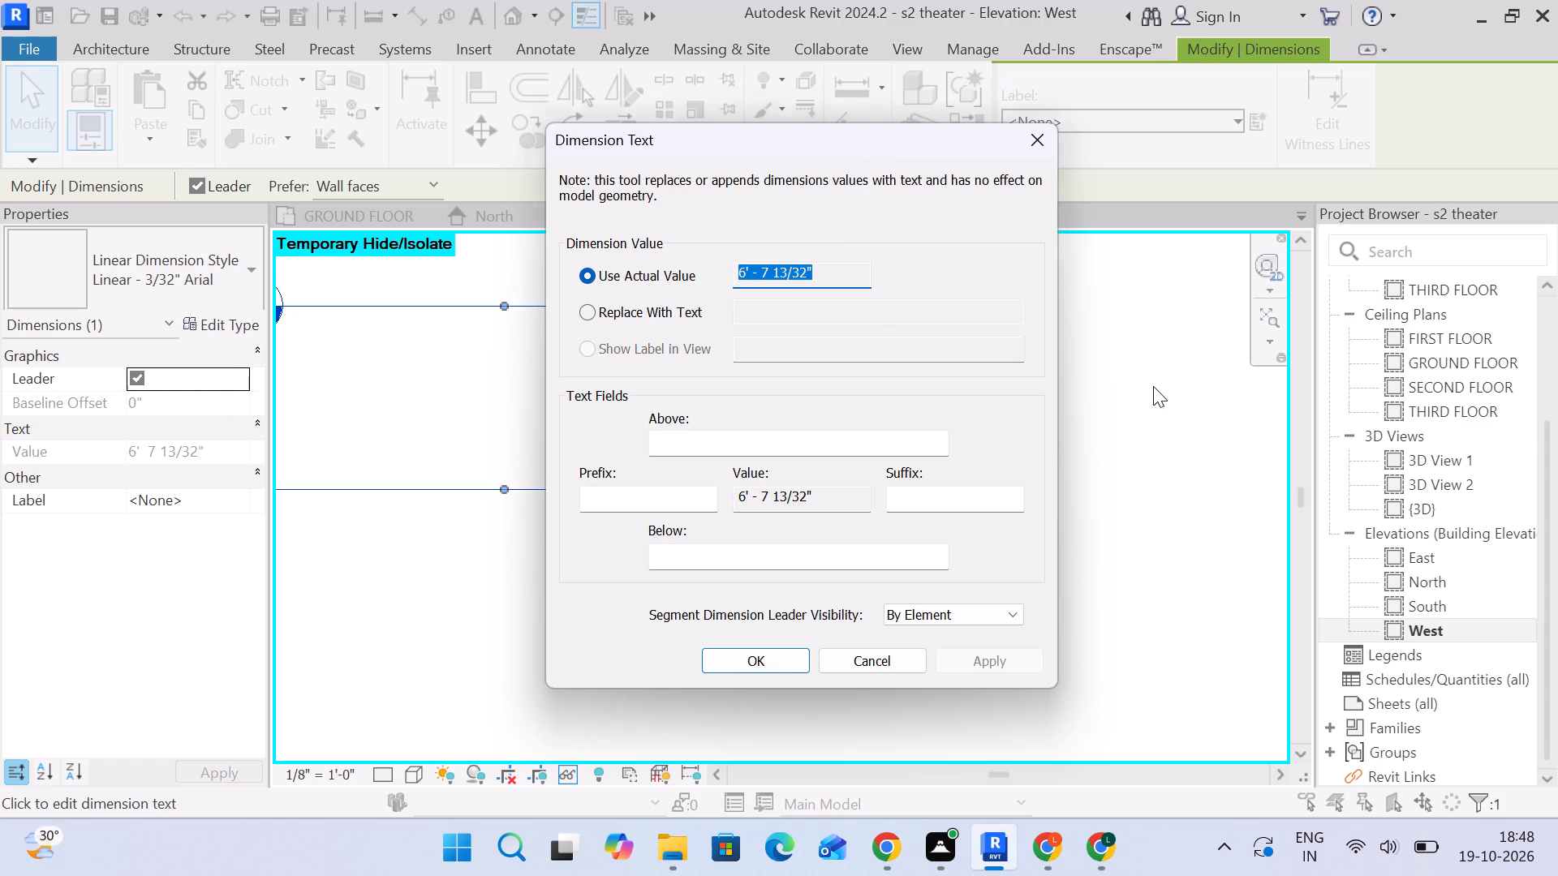
pyautogui.click(1153, 386)
pyautogui.click(1039, 147)
# Set the monolithic stair's Base Offset to 6' 7 13/32".
pyautogui.scroll(-7, 826, 392)
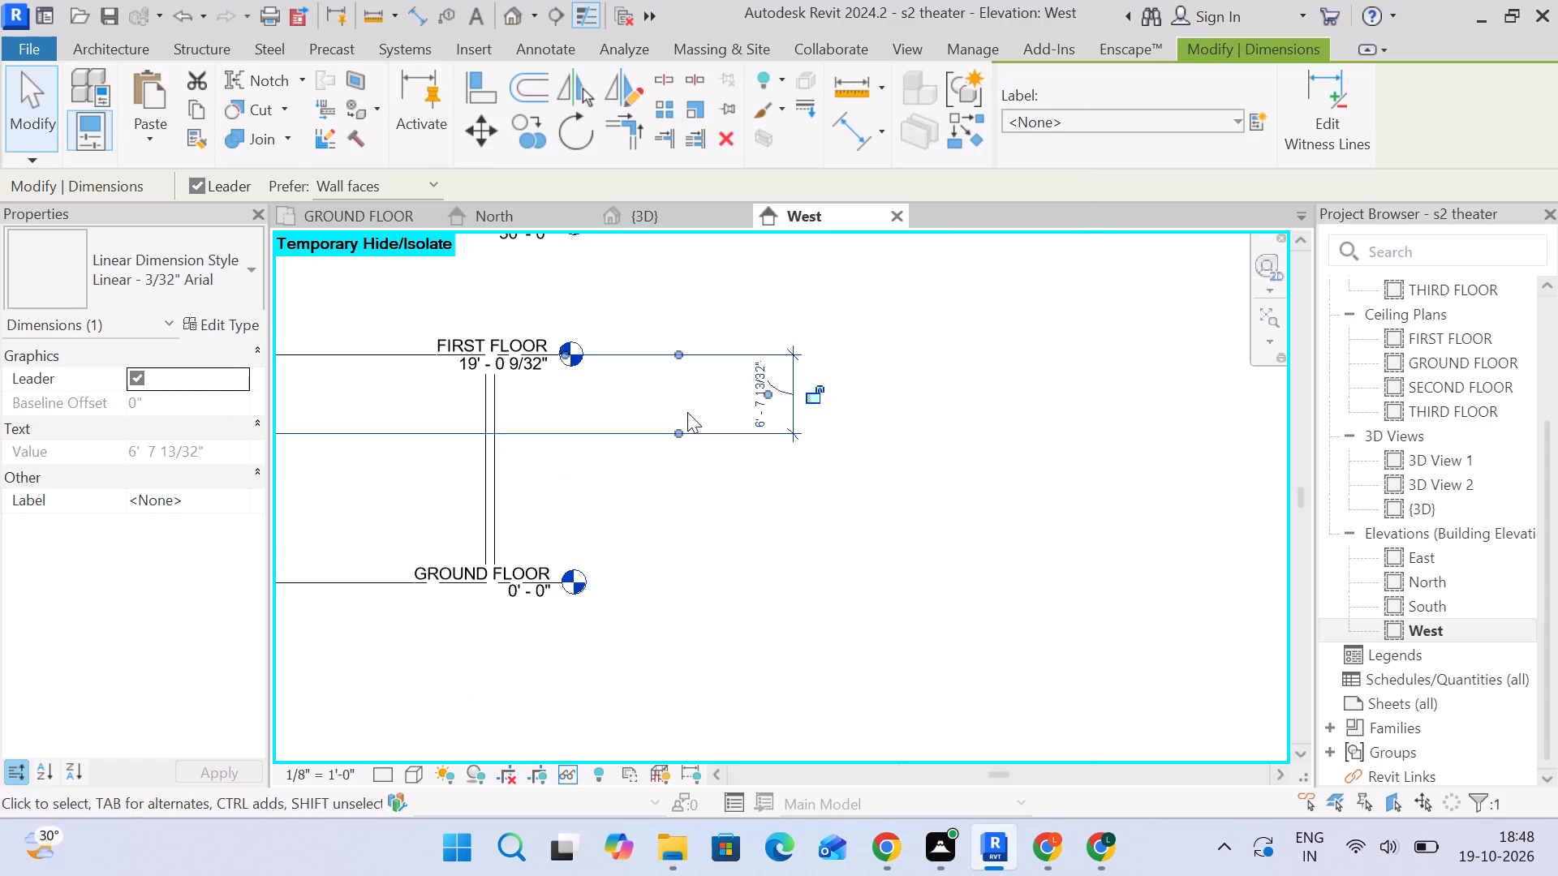
pyautogui.scroll(-4, 687, 412)
pyautogui.moveTo(661, 442); pyautogui.dragTo(925, 386, button='middle')
pyautogui.click(415, 383)
pyautogui.moveTo(329, 488); pyautogui.dragTo(598, 464, button='middle')
pyautogui.click(175, 410)
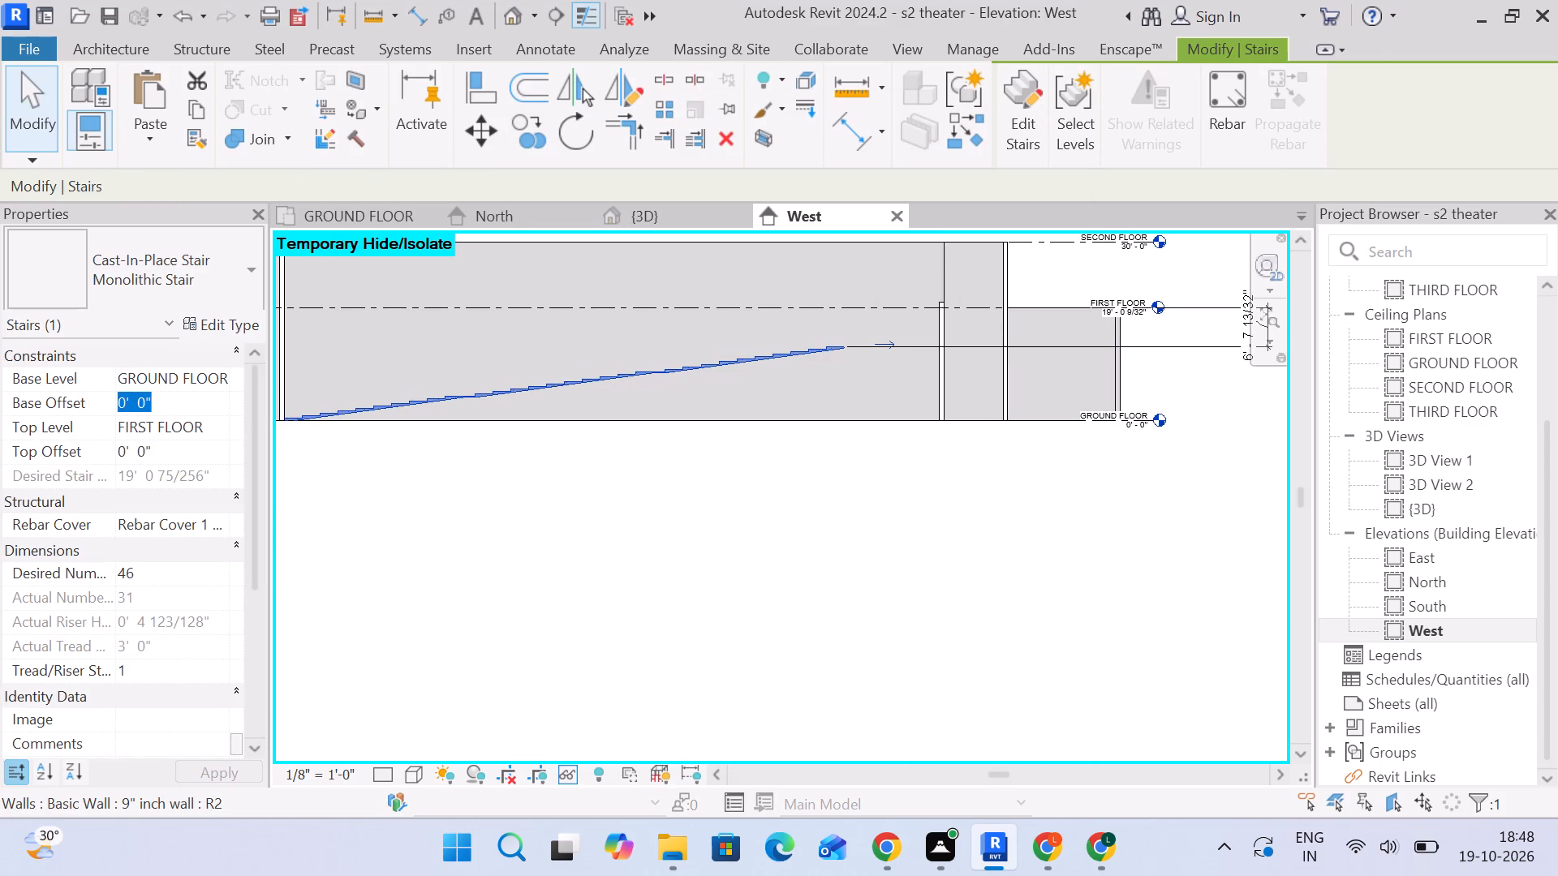
pyautogui.hotkey('ctrl', 'v')
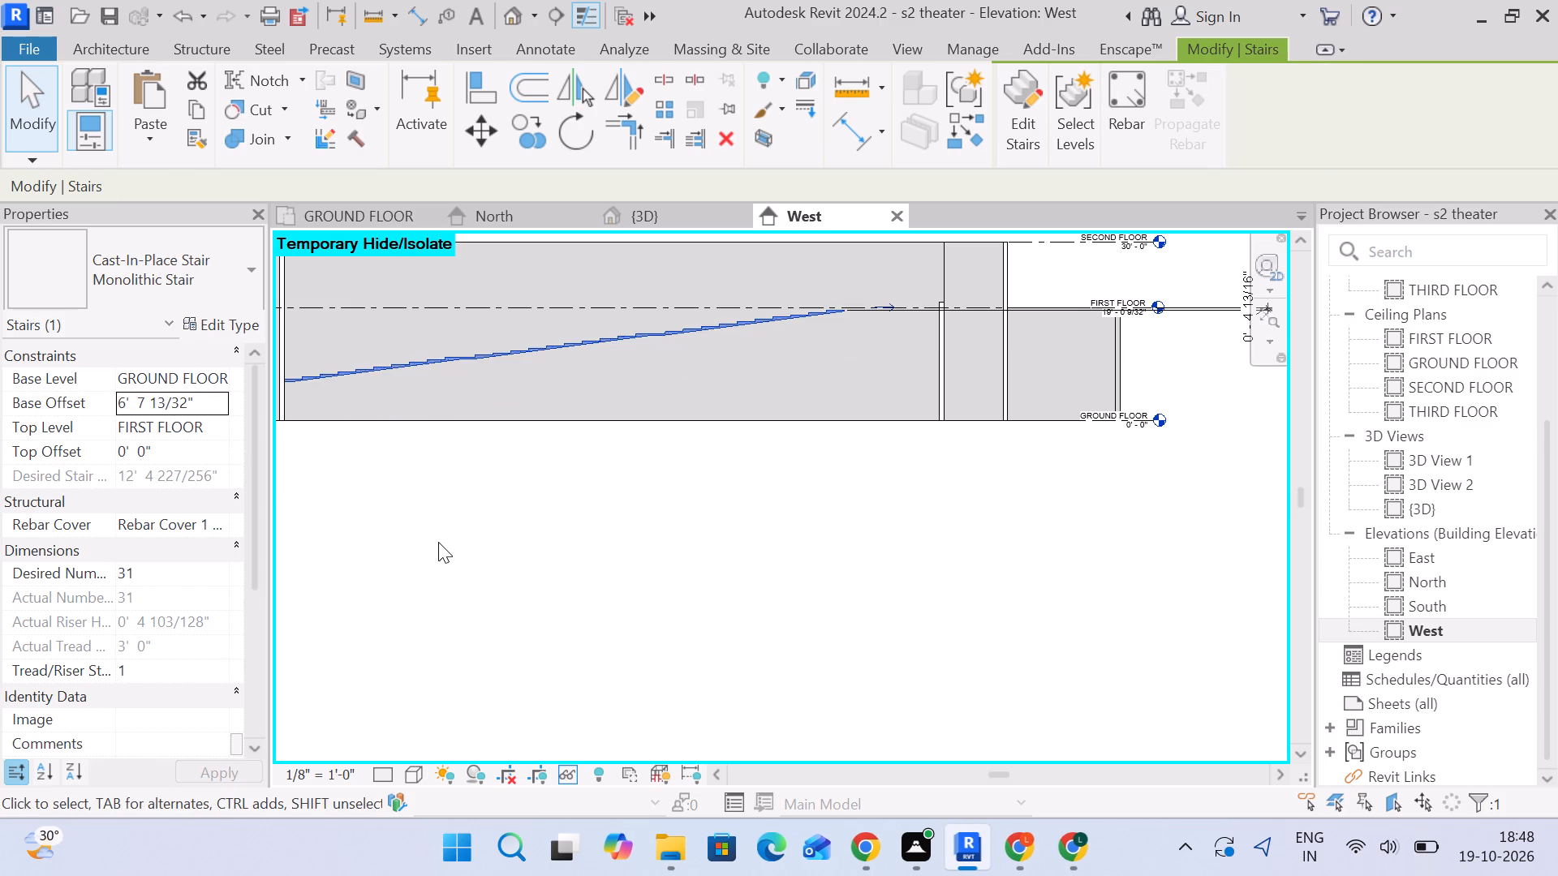
# Examine the stair's lower end, flat intermediate treads and relation to the FIRST FLOOR level in the West elevation.
pyautogui.moveTo(438, 540); pyautogui.dragTo(761, 567, button='middle')
pyautogui.scroll(10, 603, 412)
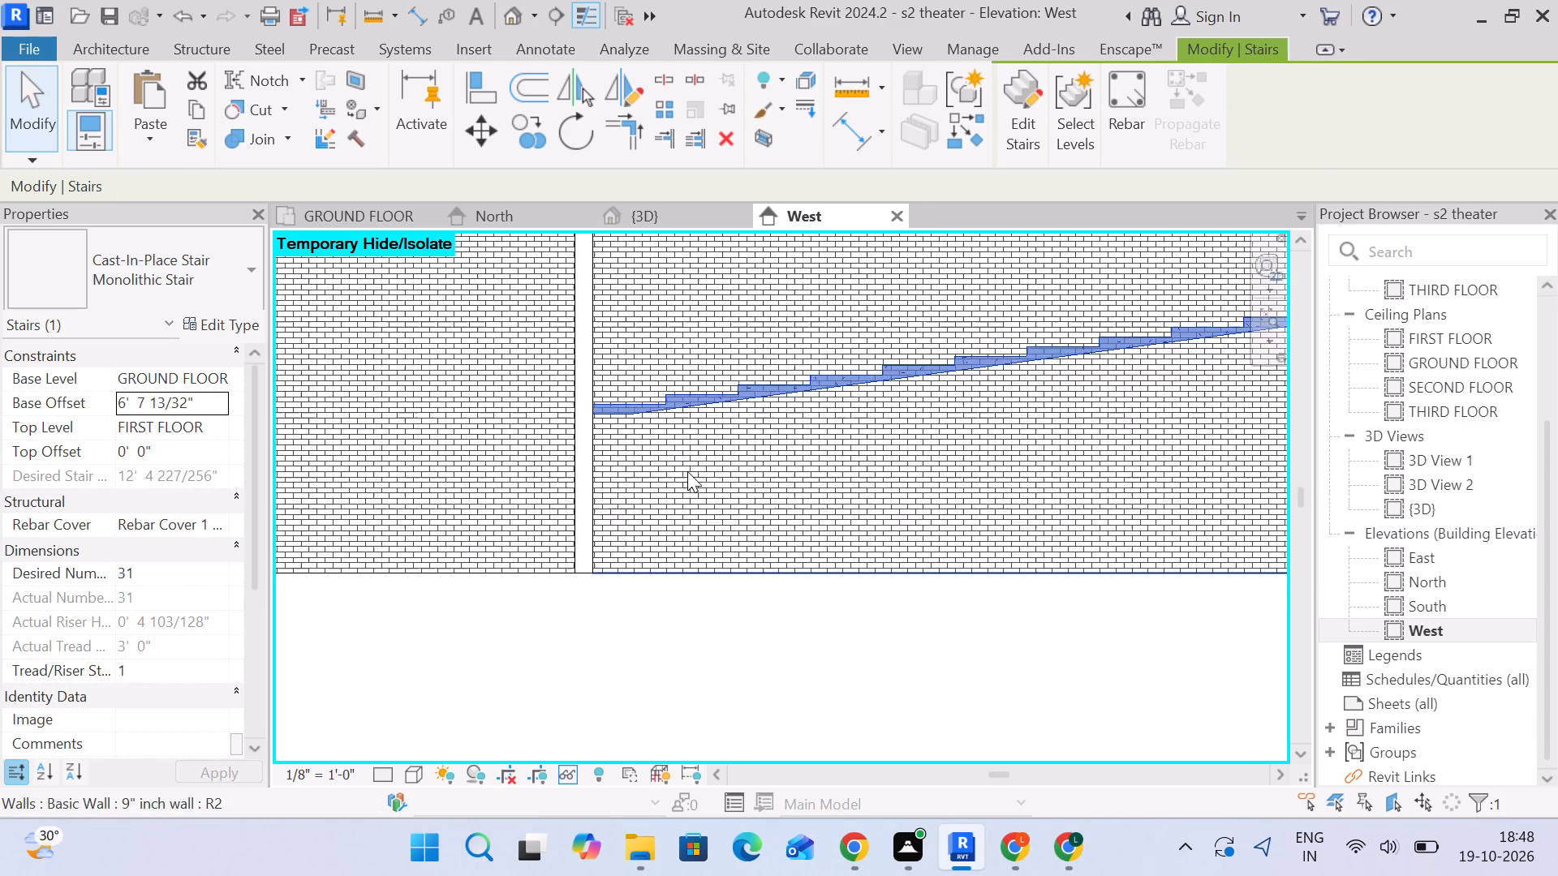
pyautogui.moveTo(700, 470); pyautogui.dragTo(387, 501, button='middle')
pyautogui.scroll(-10, 390, 501)
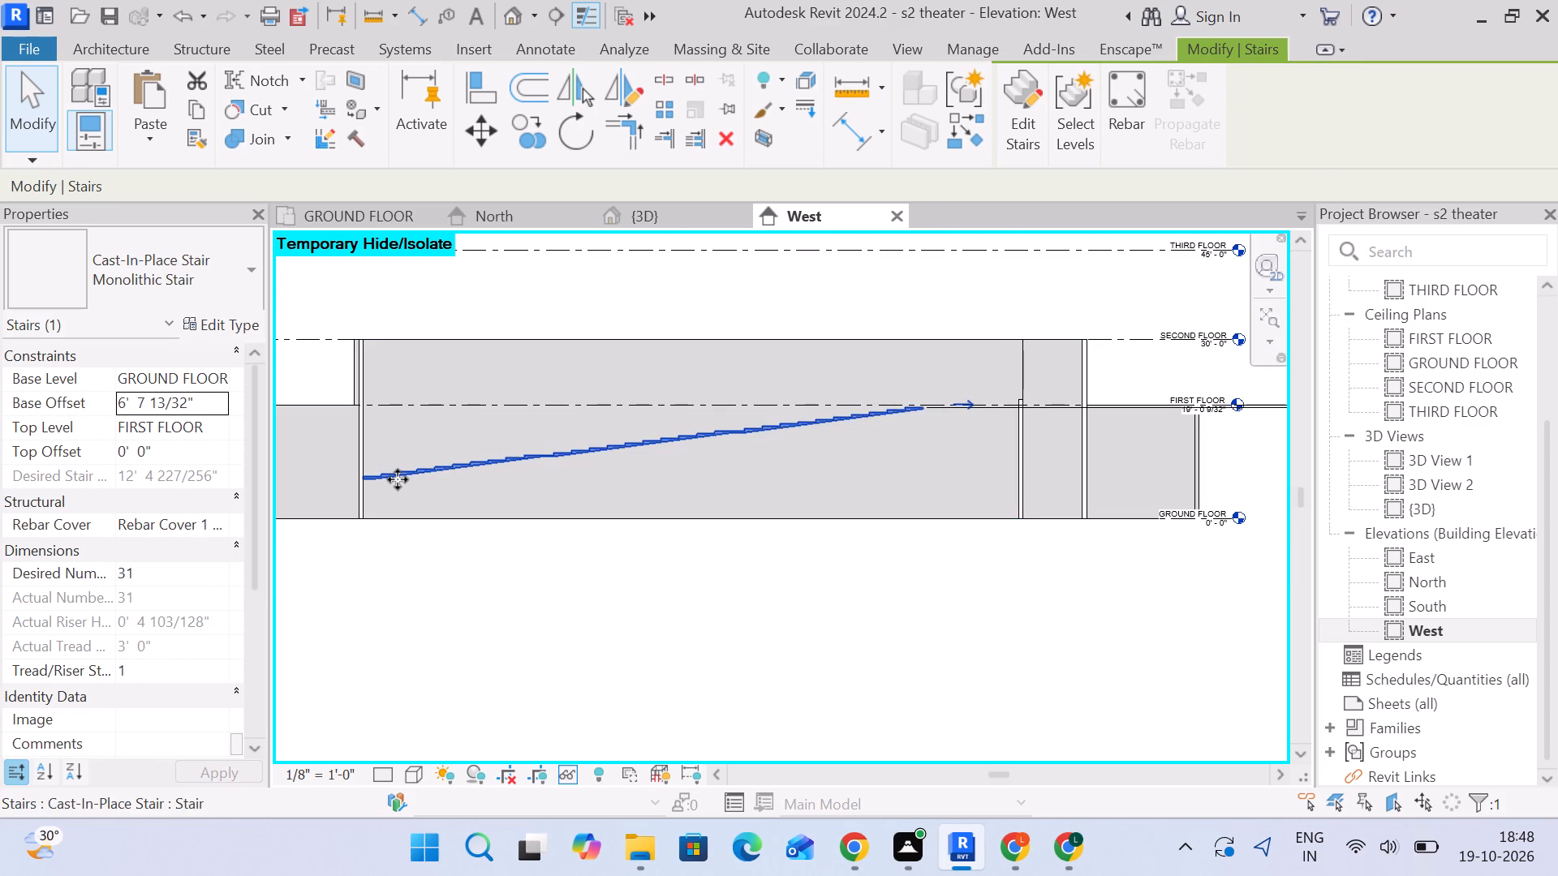
pyautogui.scroll(4, 400, 479)
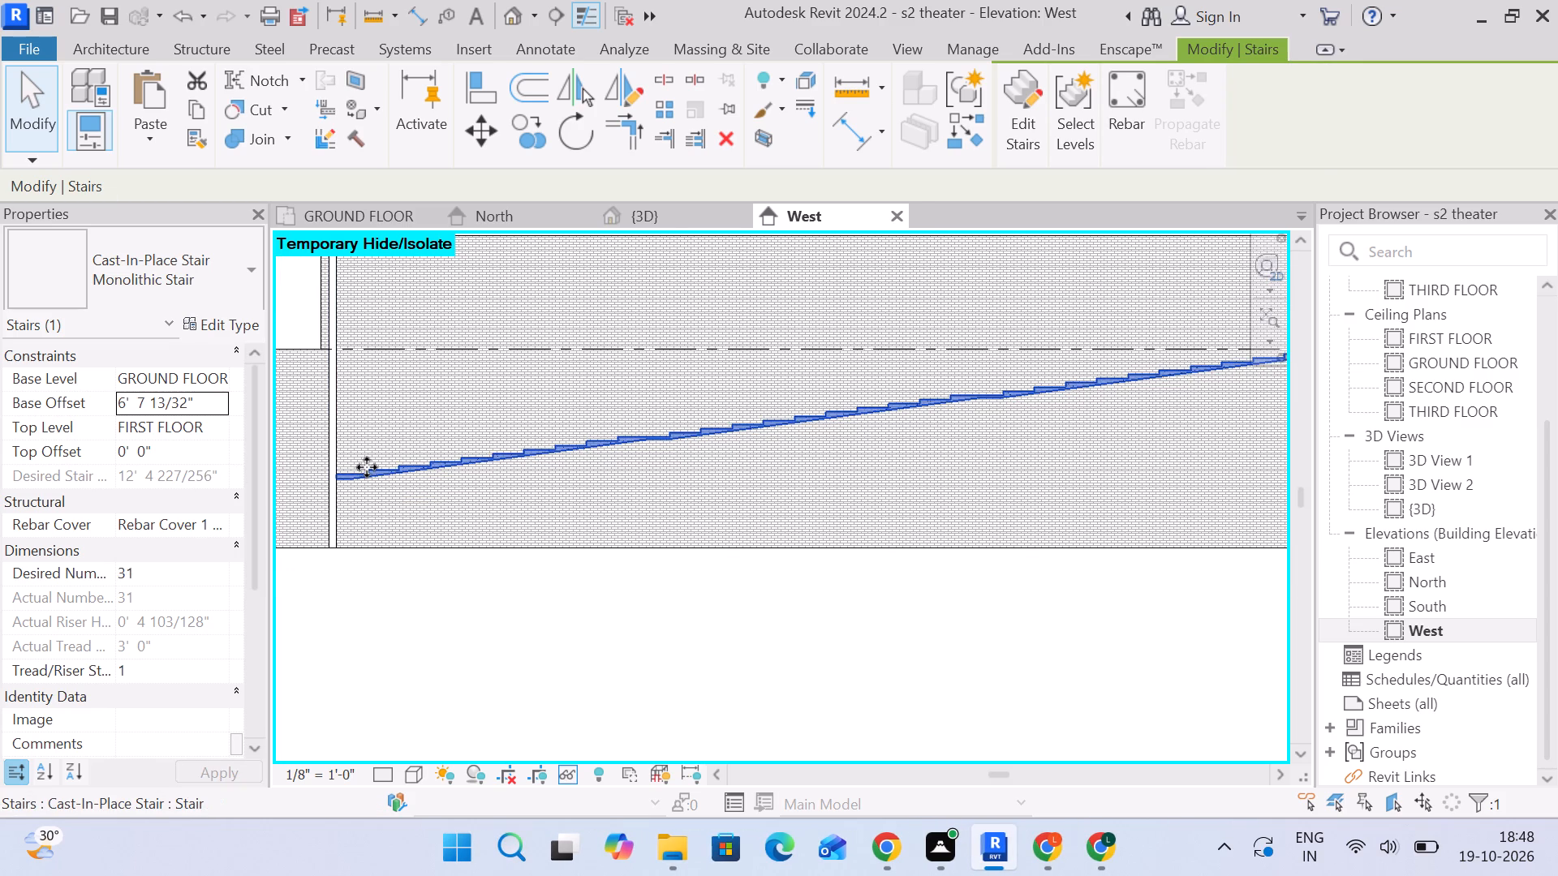
pyautogui.scroll(-3, 494, 496)
pyautogui.moveTo(494, 500); pyautogui.dragTo(479, 582, button='middle')
pyautogui.scroll(5, 500, 557)
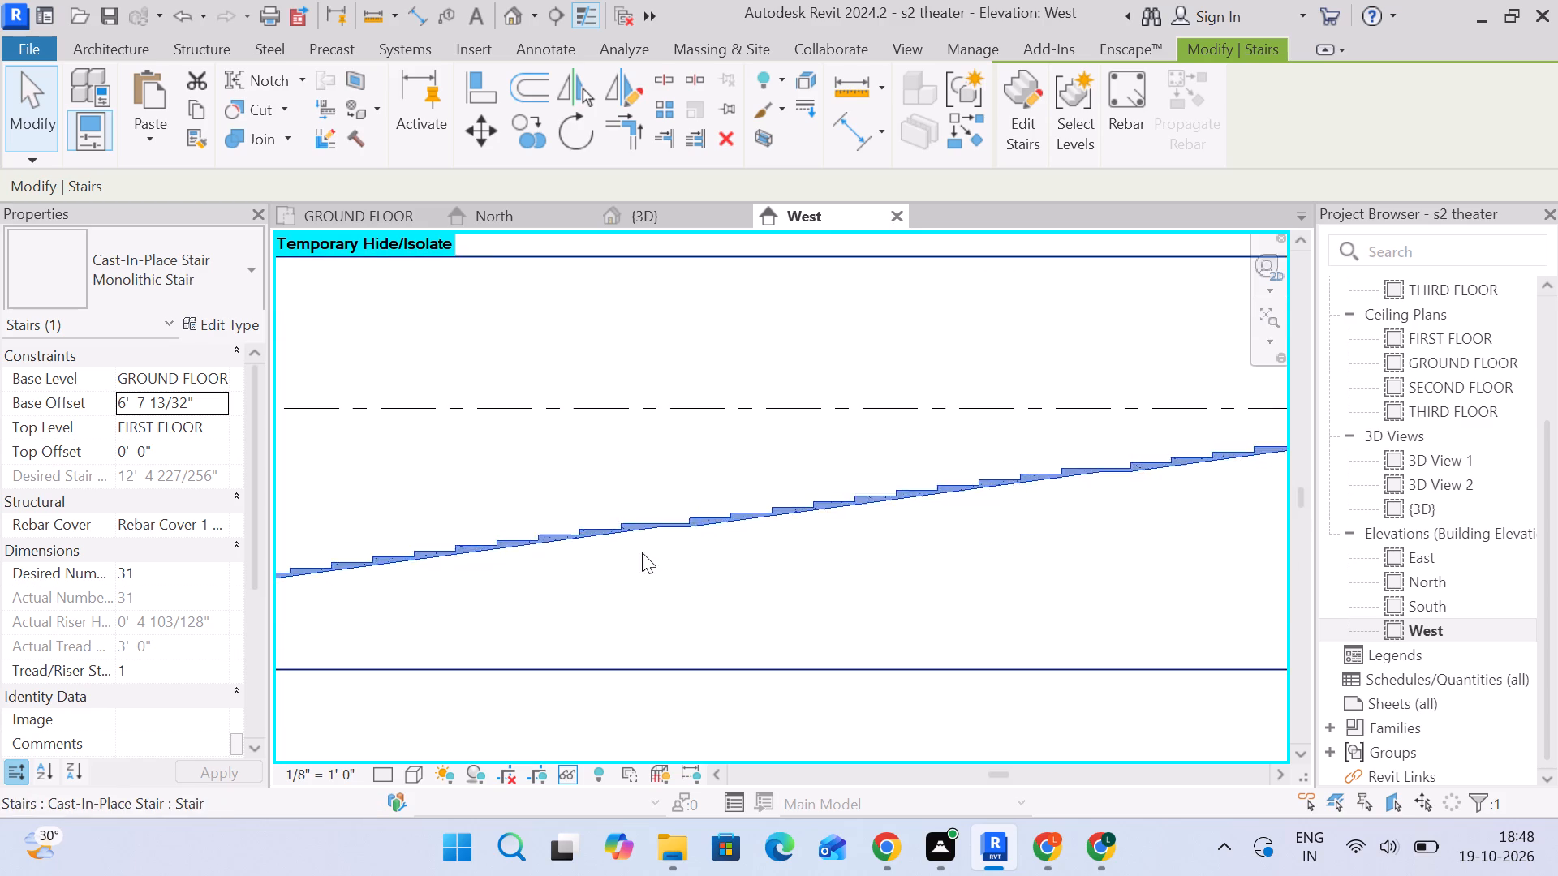
pyautogui.scroll(9, 643, 551)
pyautogui.scroll(-5, 623, 516)
pyautogui.scroll(7, 649, 521)
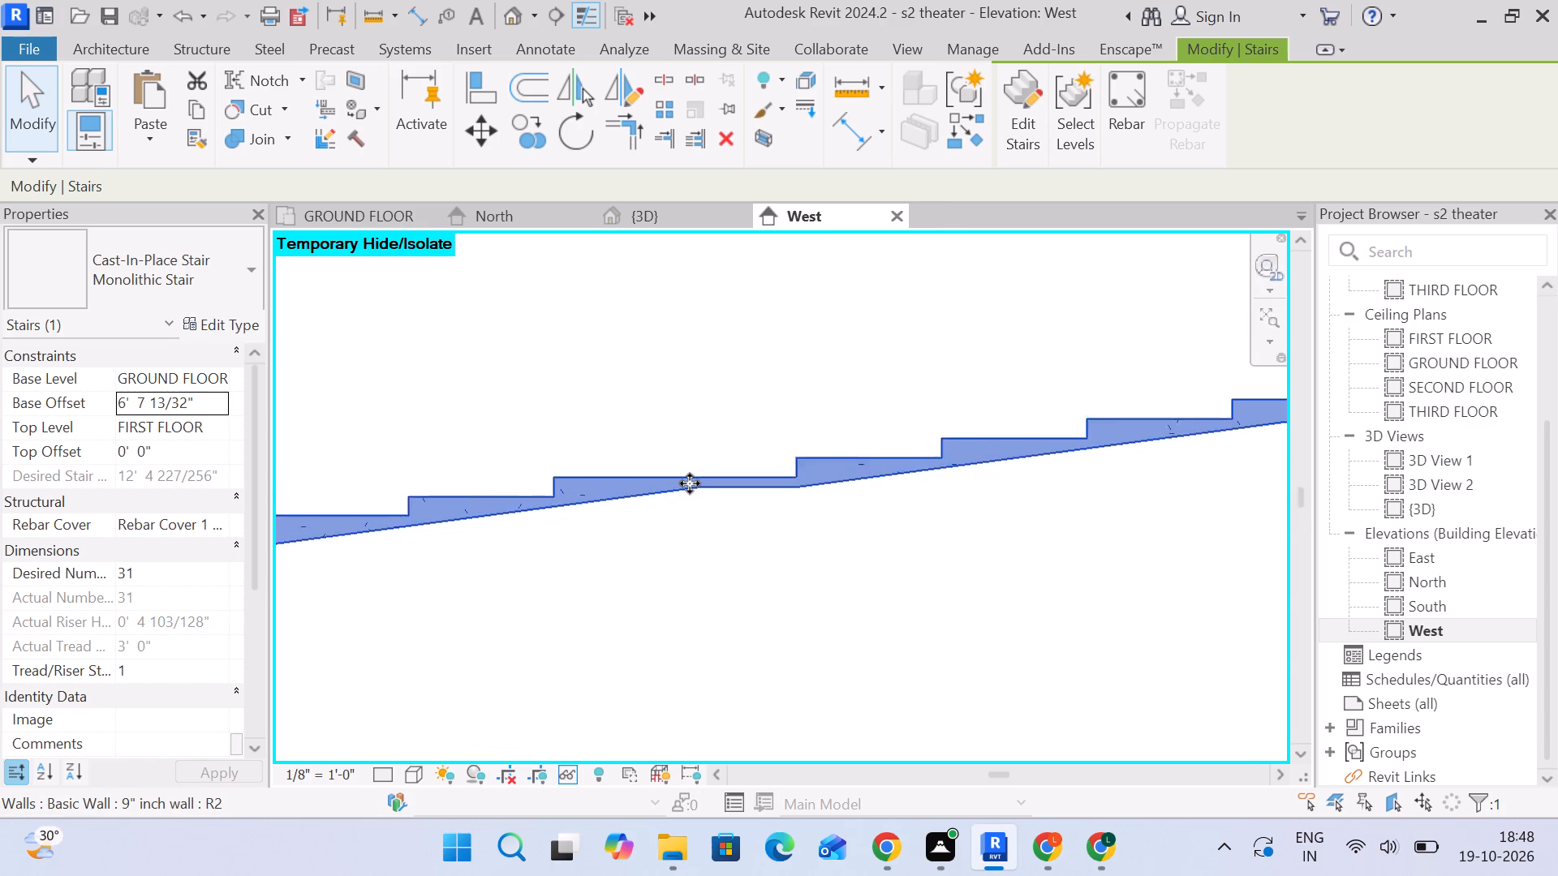
pyautogui.scroll(3, 690, 483)
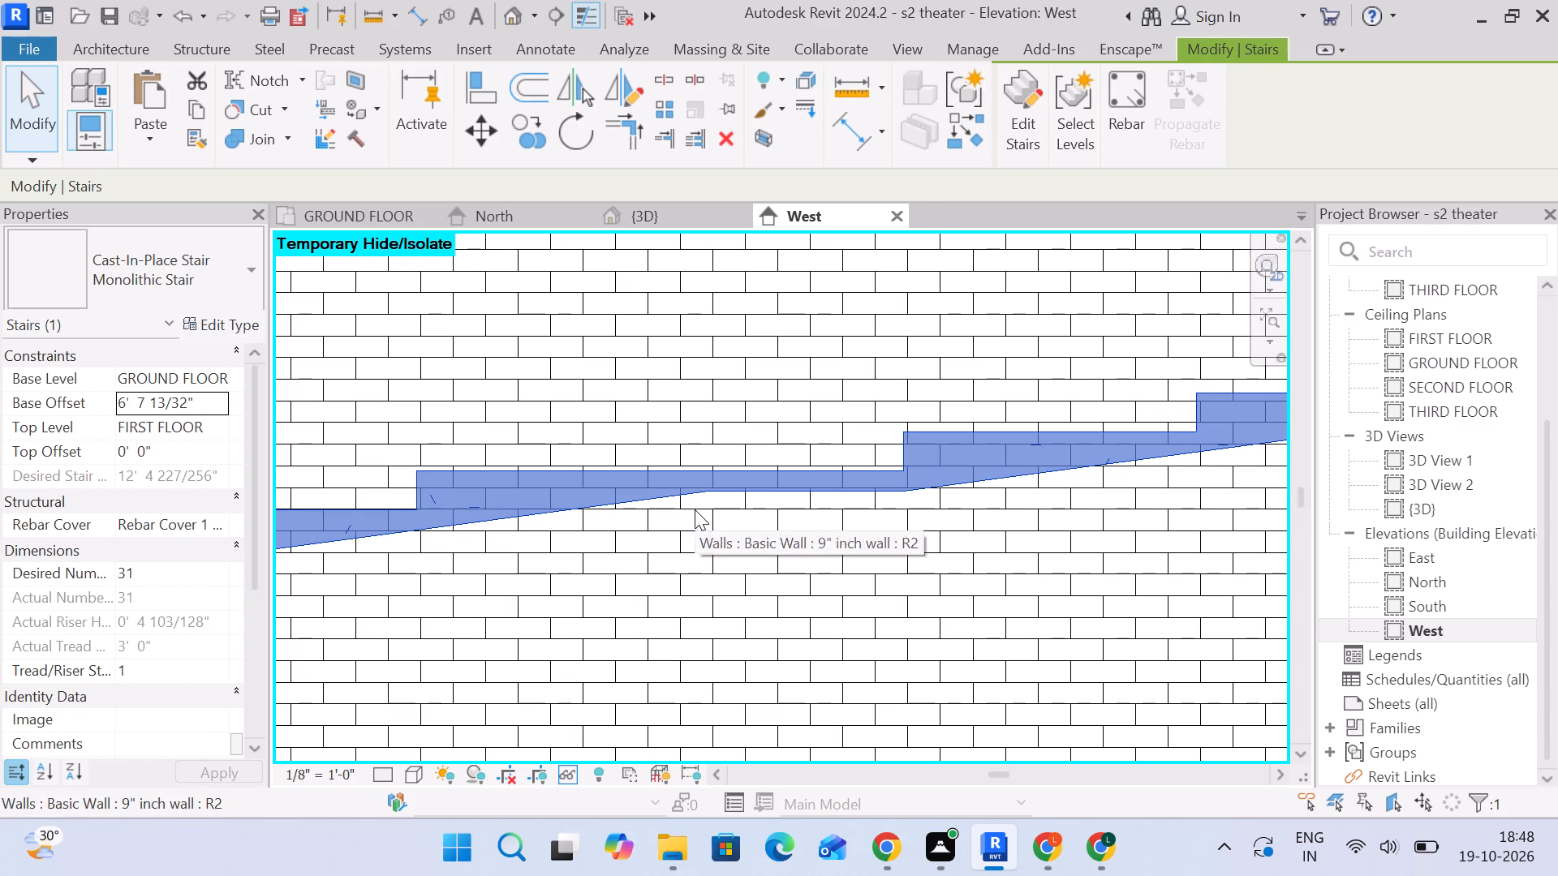
pyautogui.scroll(-12, 693, 509)
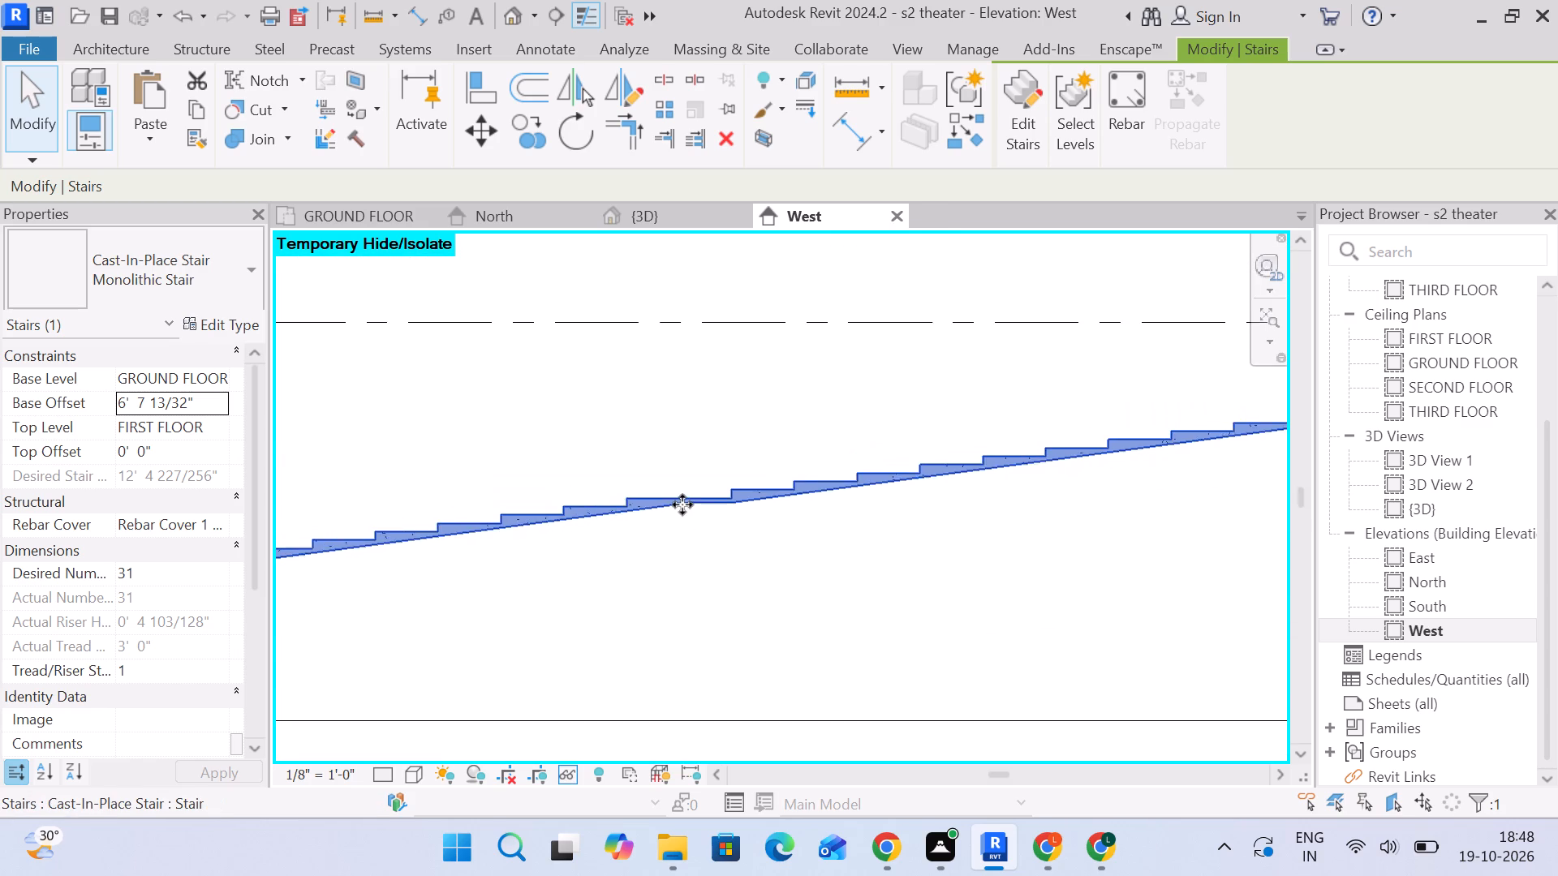
# Delete the aligned dimension between the stair's top tread and the FIRST FLOOR level, beyond the level heads.
pyautogui.scroll(-4, 682, 505)
pyautogui.scroll(1, 686, 505)
pyautogui.moveTo(686, 505); pyautogui.dragTo(536, 534, button='middle')
pyautogui.scroll(-5, 642, 516)
pyautogui.moveTo(862, 516); pyautogui.dragTo(709, 518, button='middle')
pyautogui.scroll(5, 754, 515)
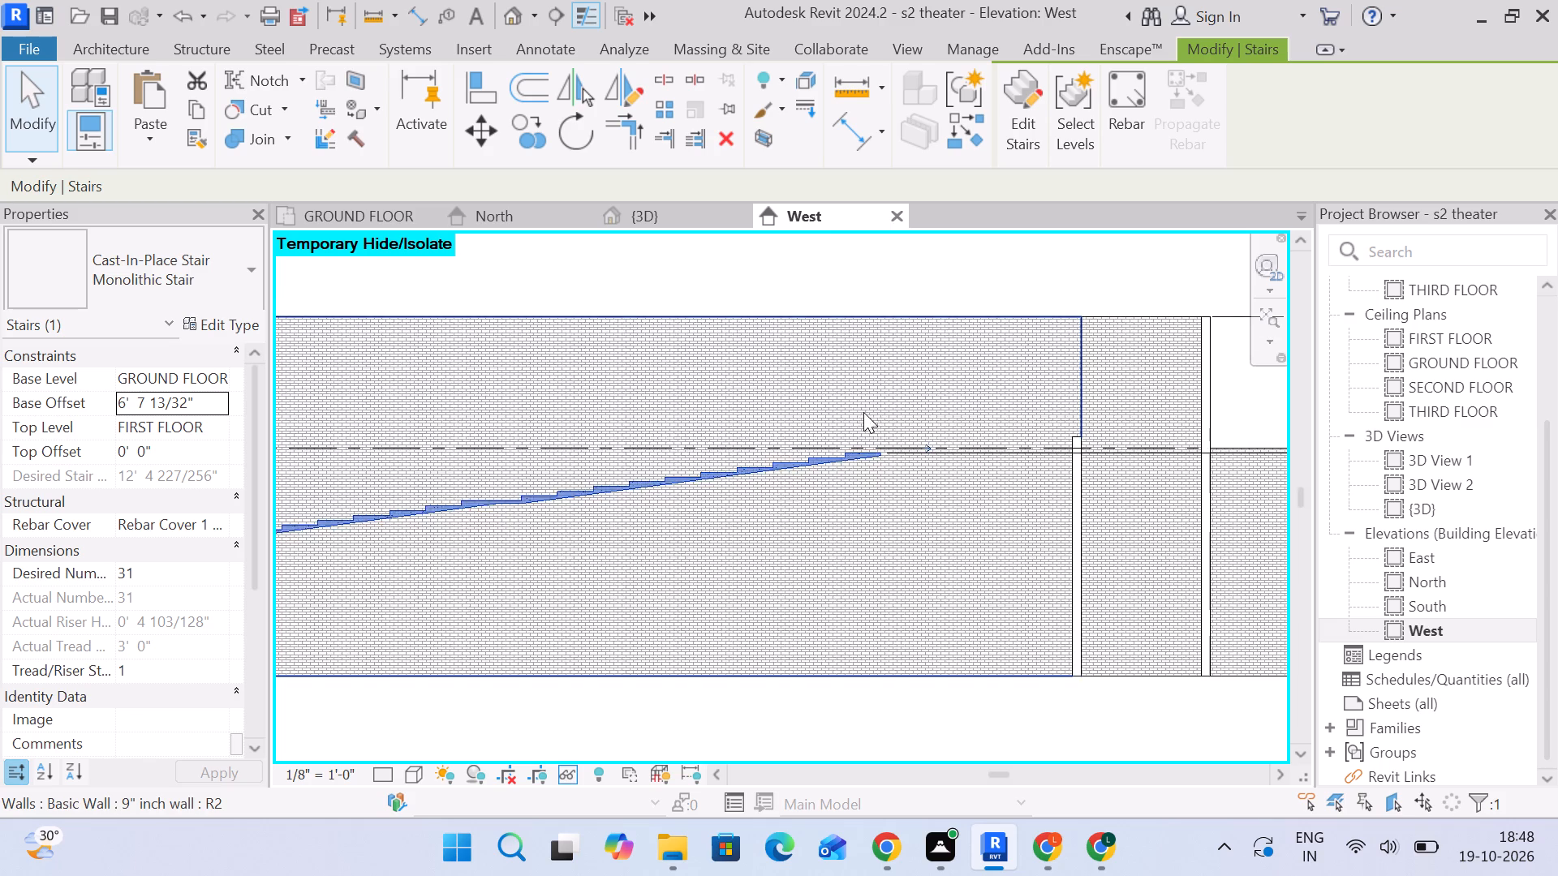
pyautogui.moveTo(863, 412); pyautogui.dragTo(578, 412, button='middle')
pyautogui.click(1009, 370)
pyautogui.scroll(3, 437, 489)
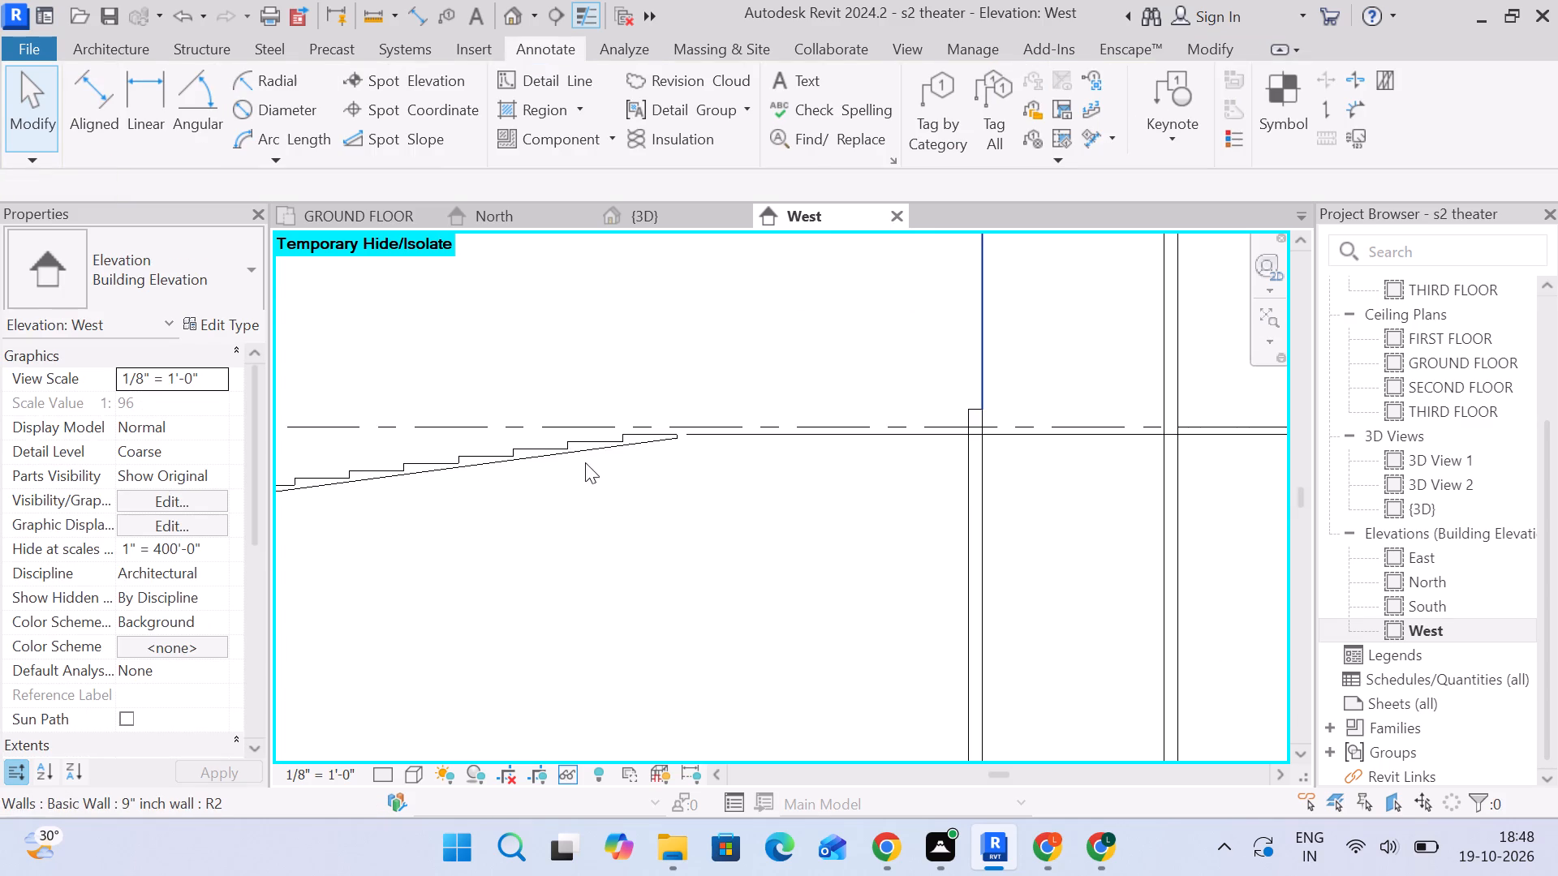
pyautogui.scroll(5, 600, 453)
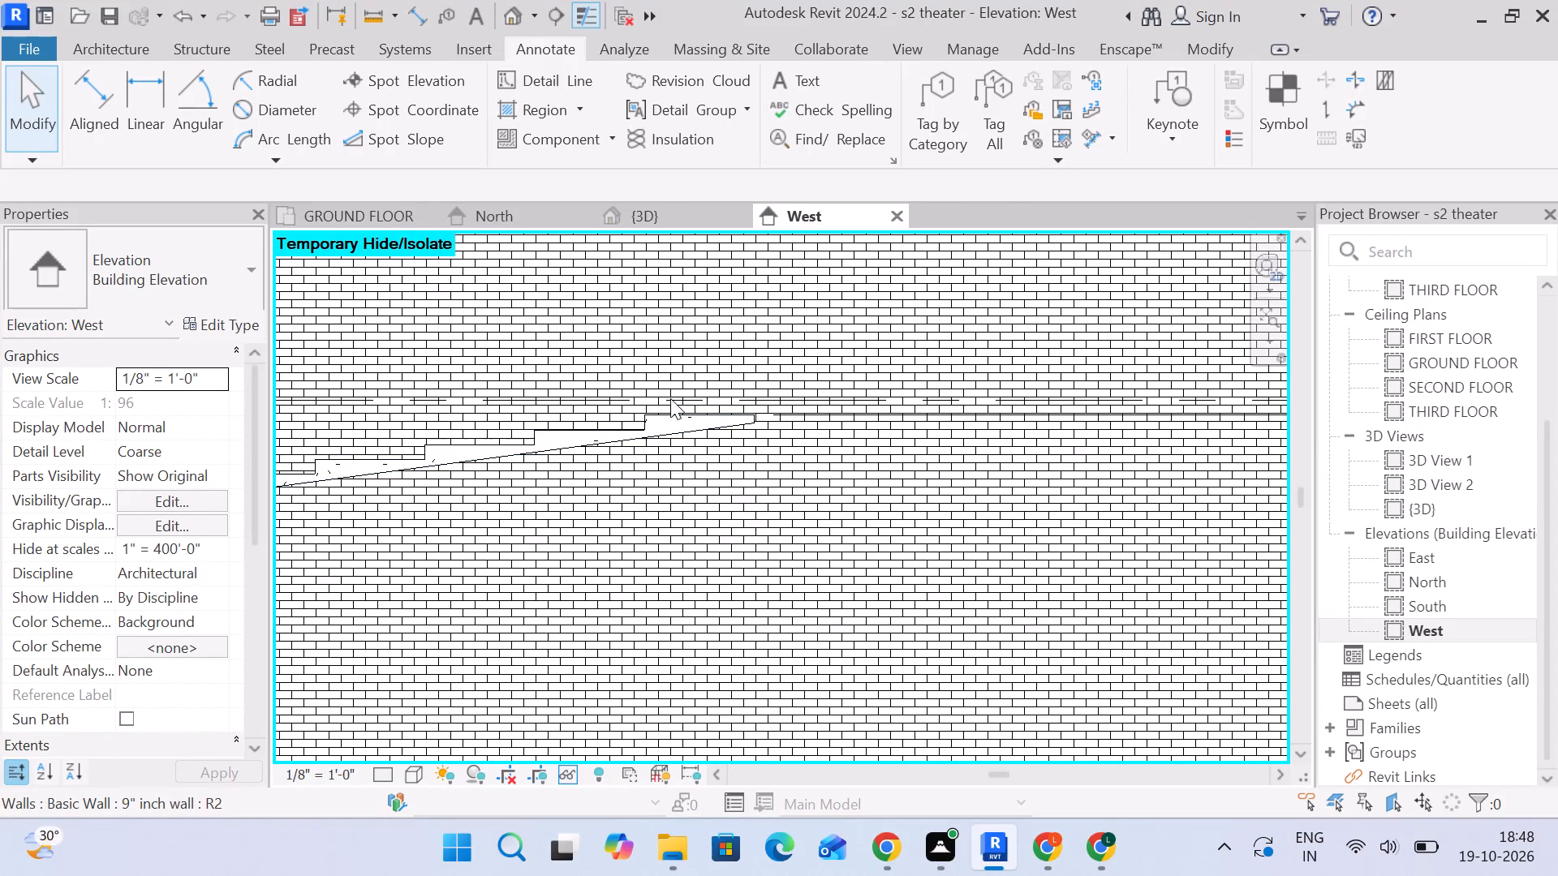
pyautogui.scroll(-4, 680, 409)
pyautogui.moveTo(723, 448); pyautogui.dragTo(437, 447, button='middle')
pyautogui.scroll(-3, 1131, 399)
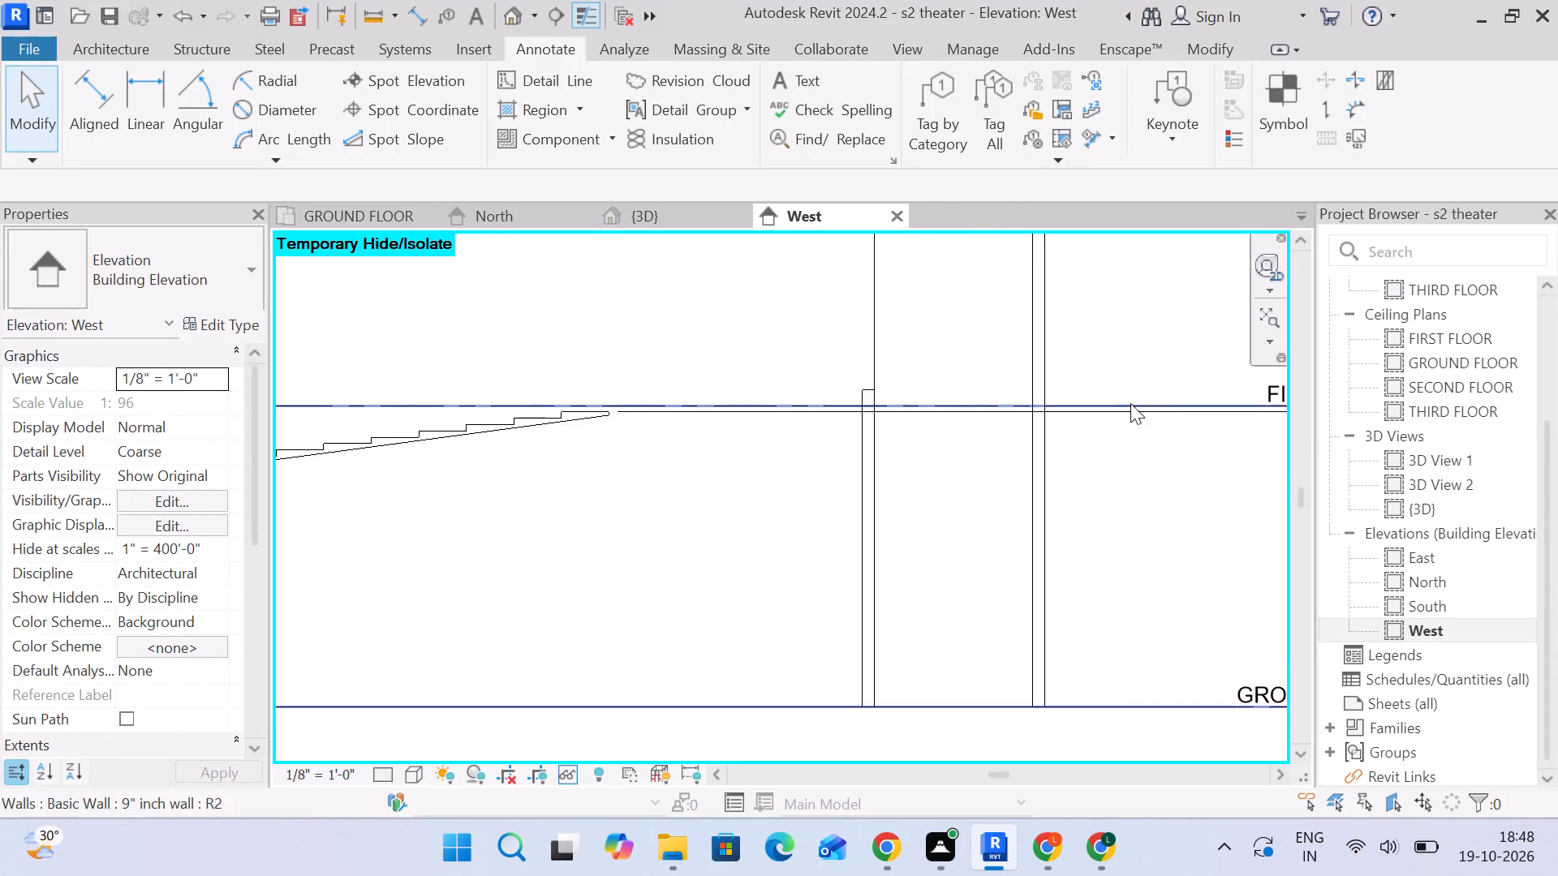
pyautogui.moveTo(1130, 404); pyautogui.dragTo(557, 409, button='middle')
pyautogui.scroll(4, 957, 472)
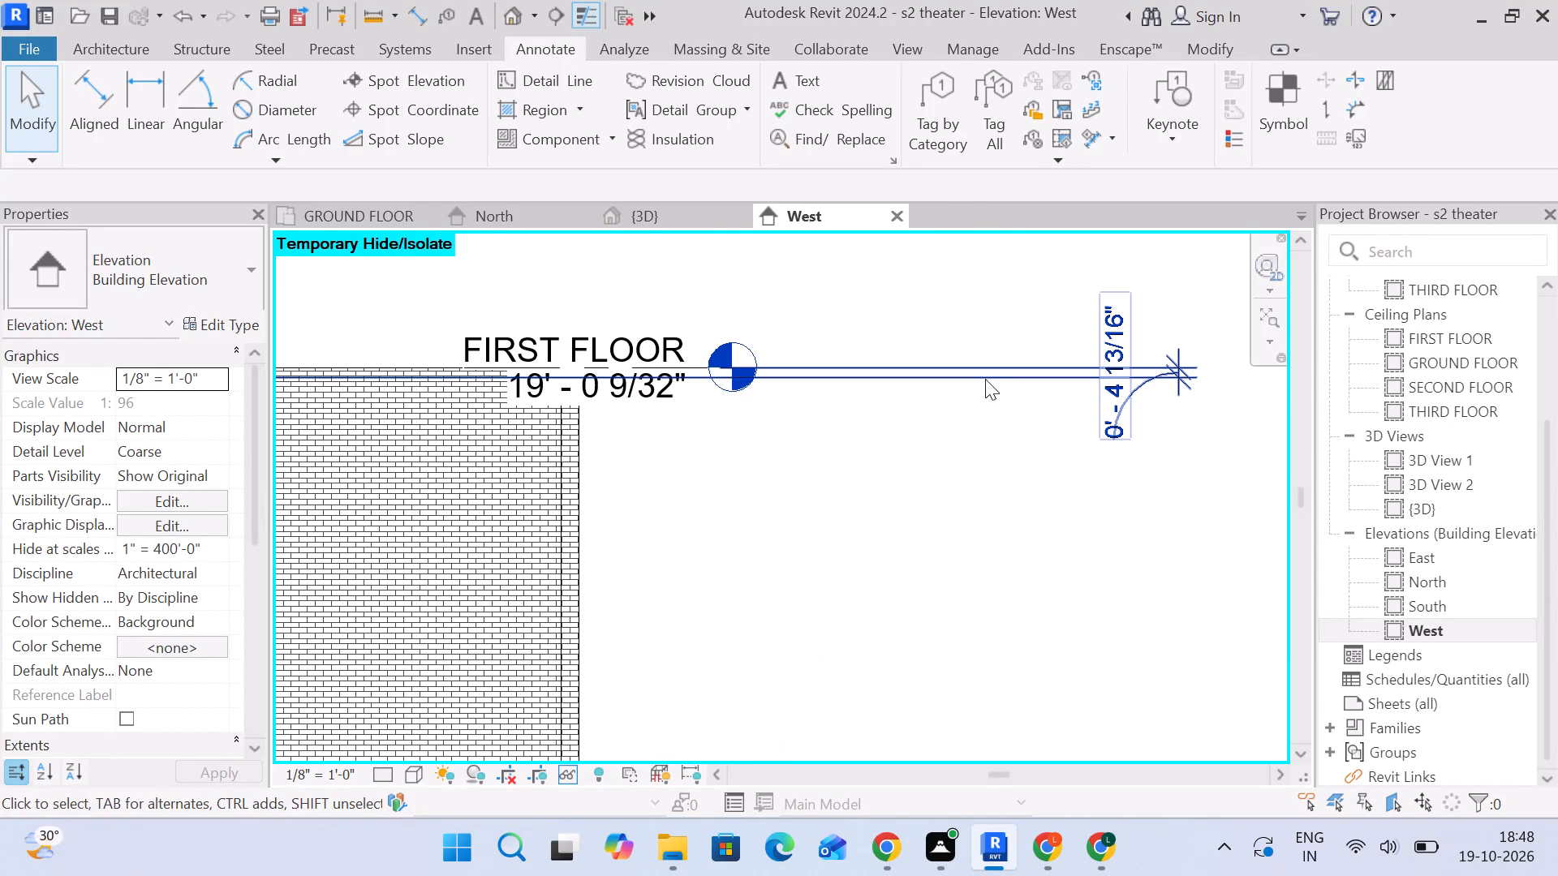
pyautogui.click(985, 379)
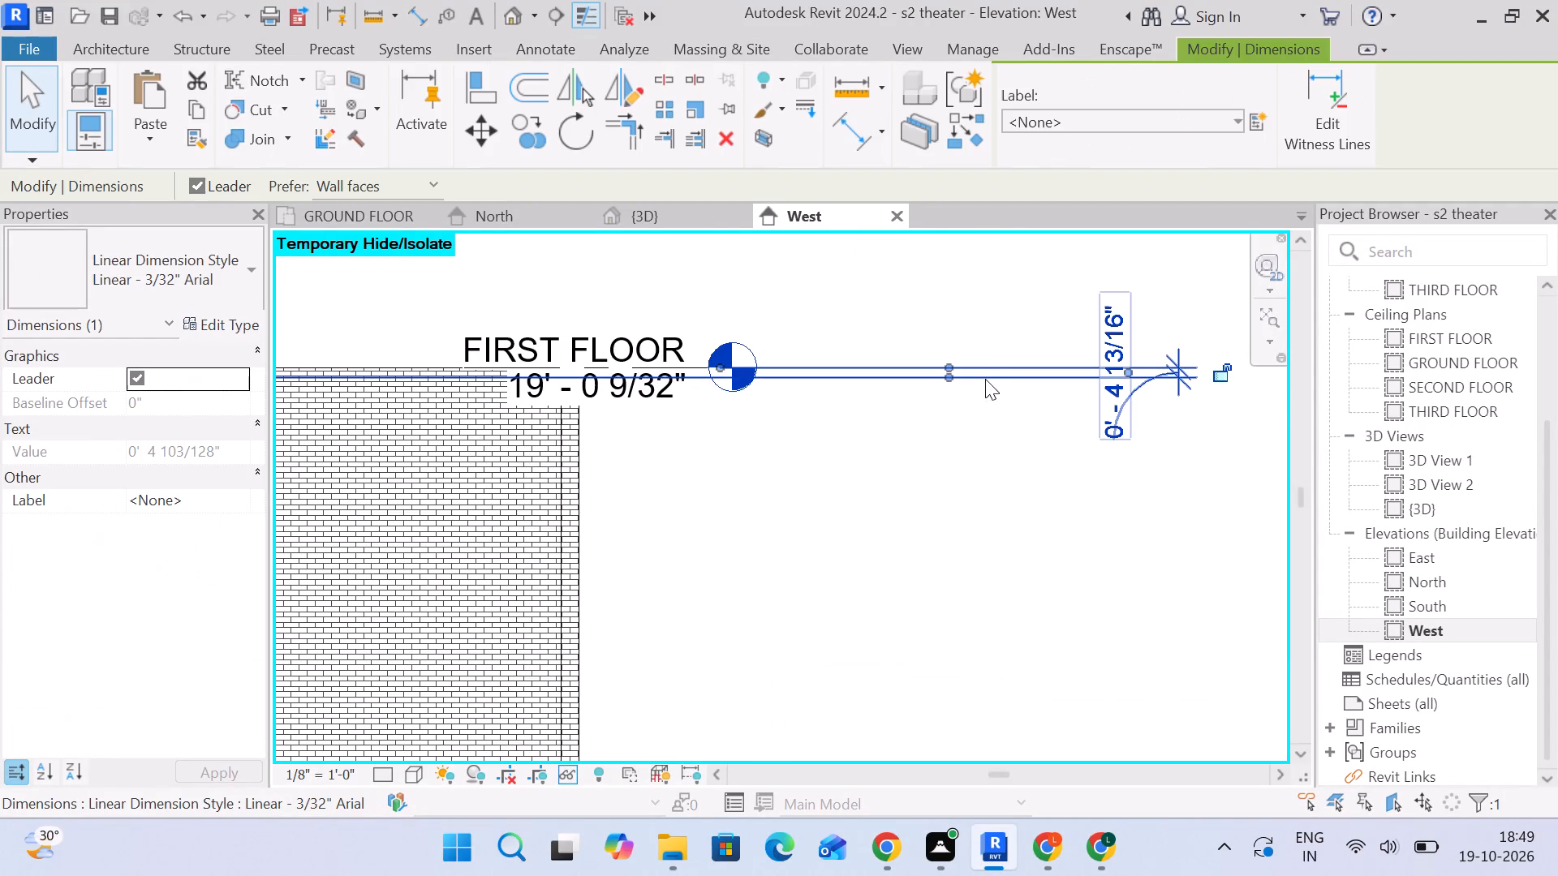
pyautogui.press('Delete')
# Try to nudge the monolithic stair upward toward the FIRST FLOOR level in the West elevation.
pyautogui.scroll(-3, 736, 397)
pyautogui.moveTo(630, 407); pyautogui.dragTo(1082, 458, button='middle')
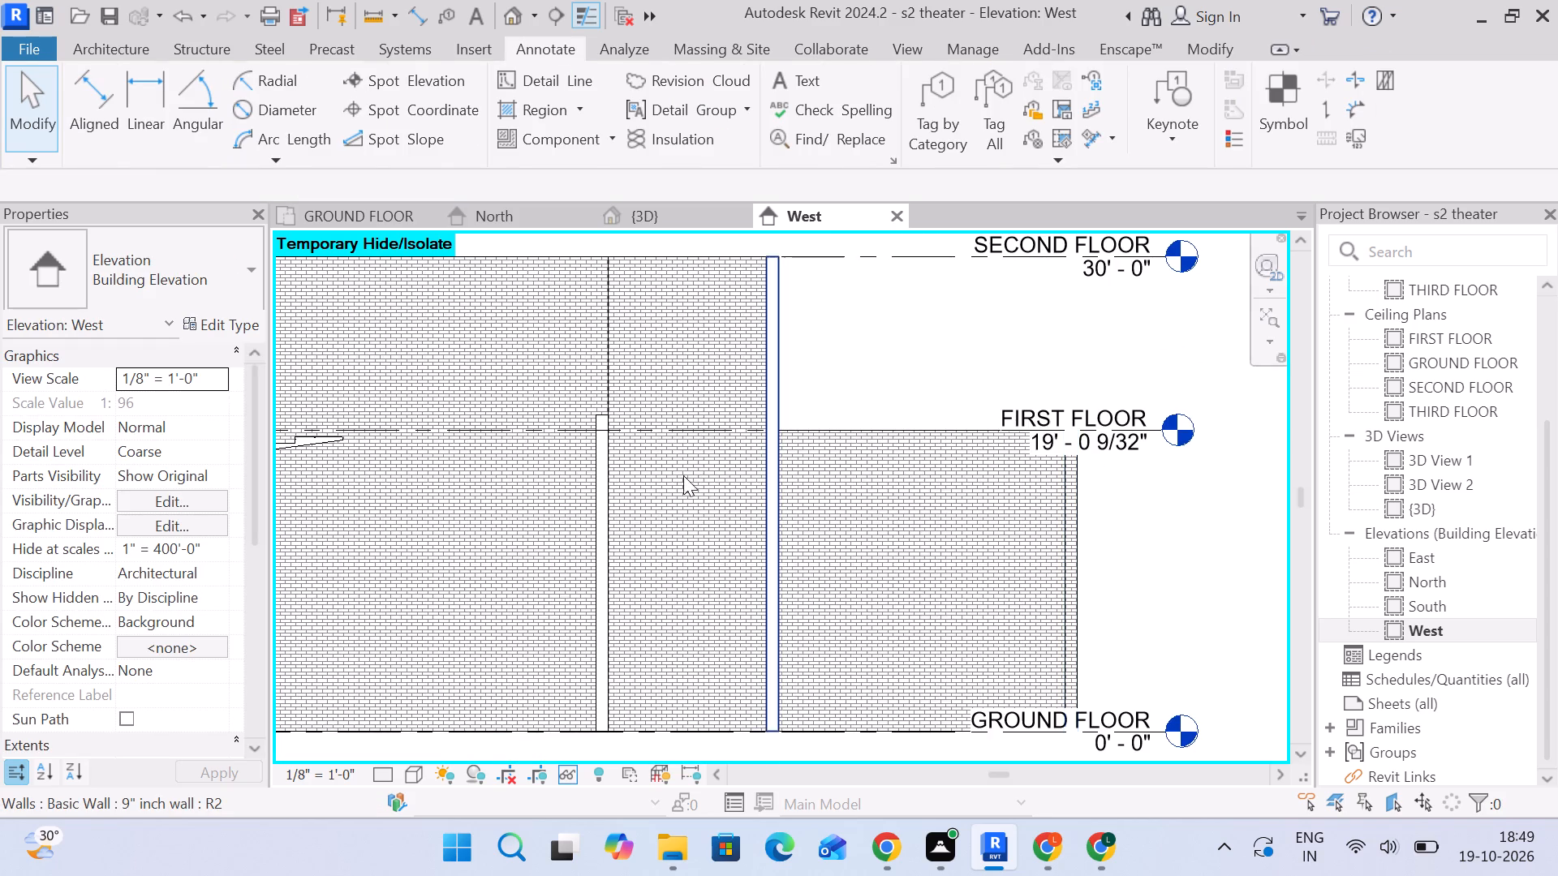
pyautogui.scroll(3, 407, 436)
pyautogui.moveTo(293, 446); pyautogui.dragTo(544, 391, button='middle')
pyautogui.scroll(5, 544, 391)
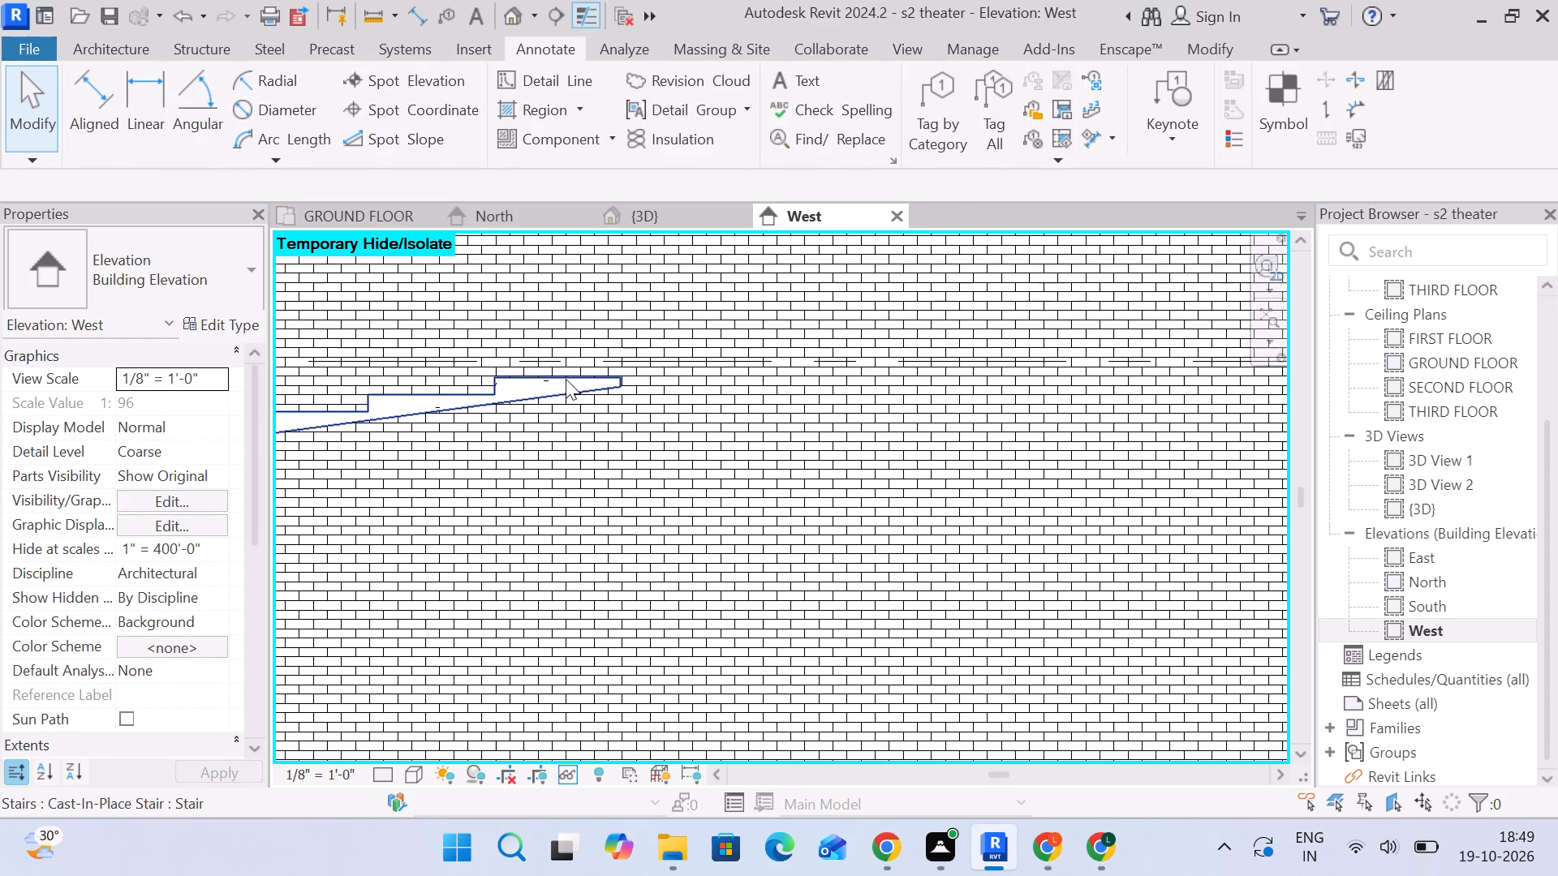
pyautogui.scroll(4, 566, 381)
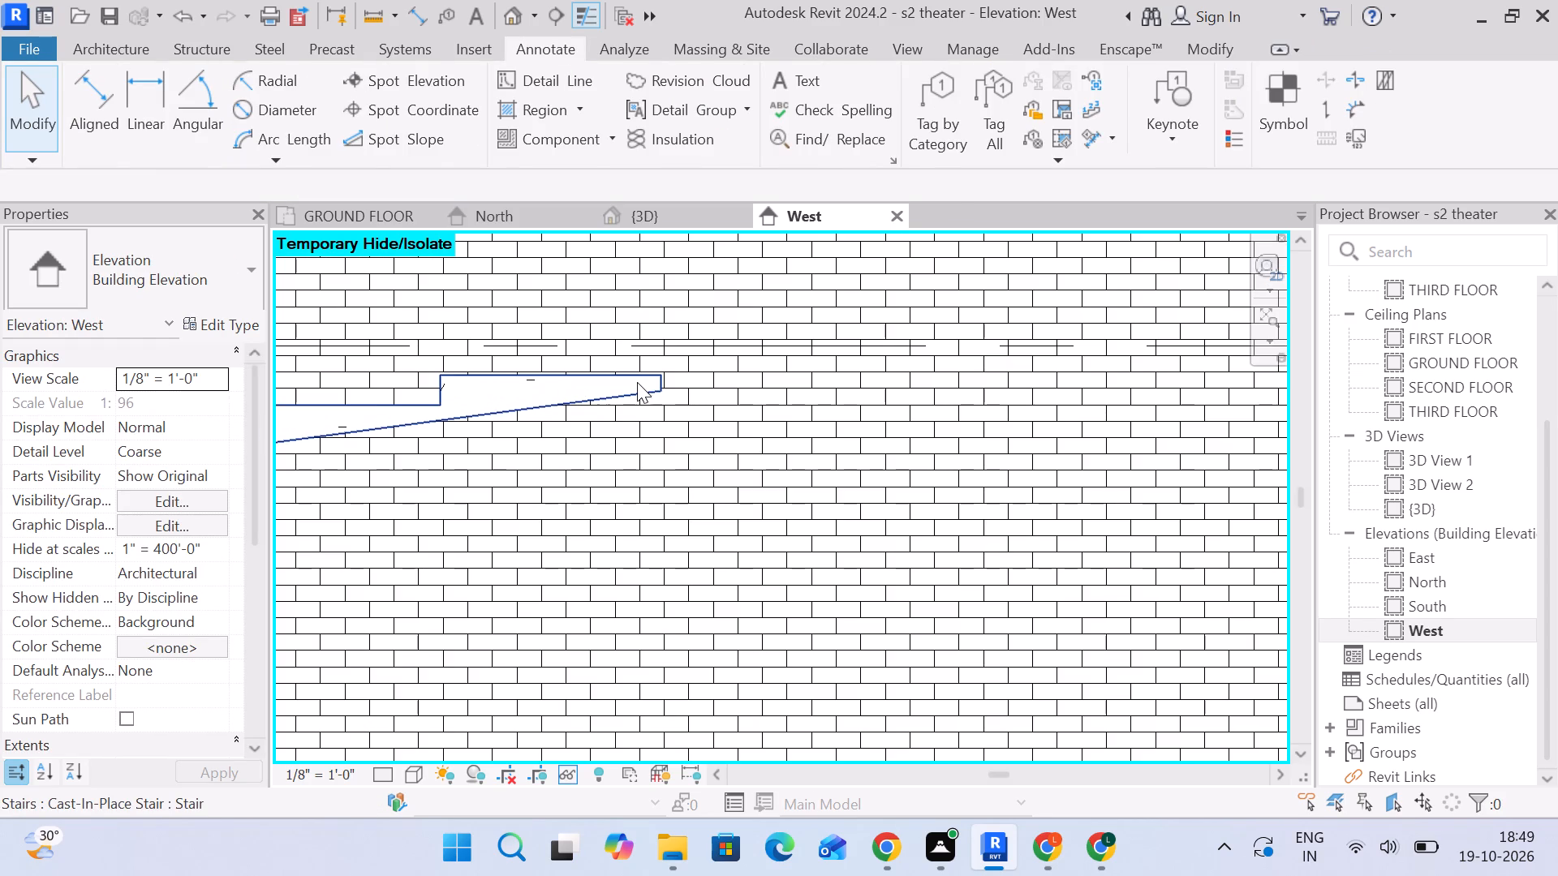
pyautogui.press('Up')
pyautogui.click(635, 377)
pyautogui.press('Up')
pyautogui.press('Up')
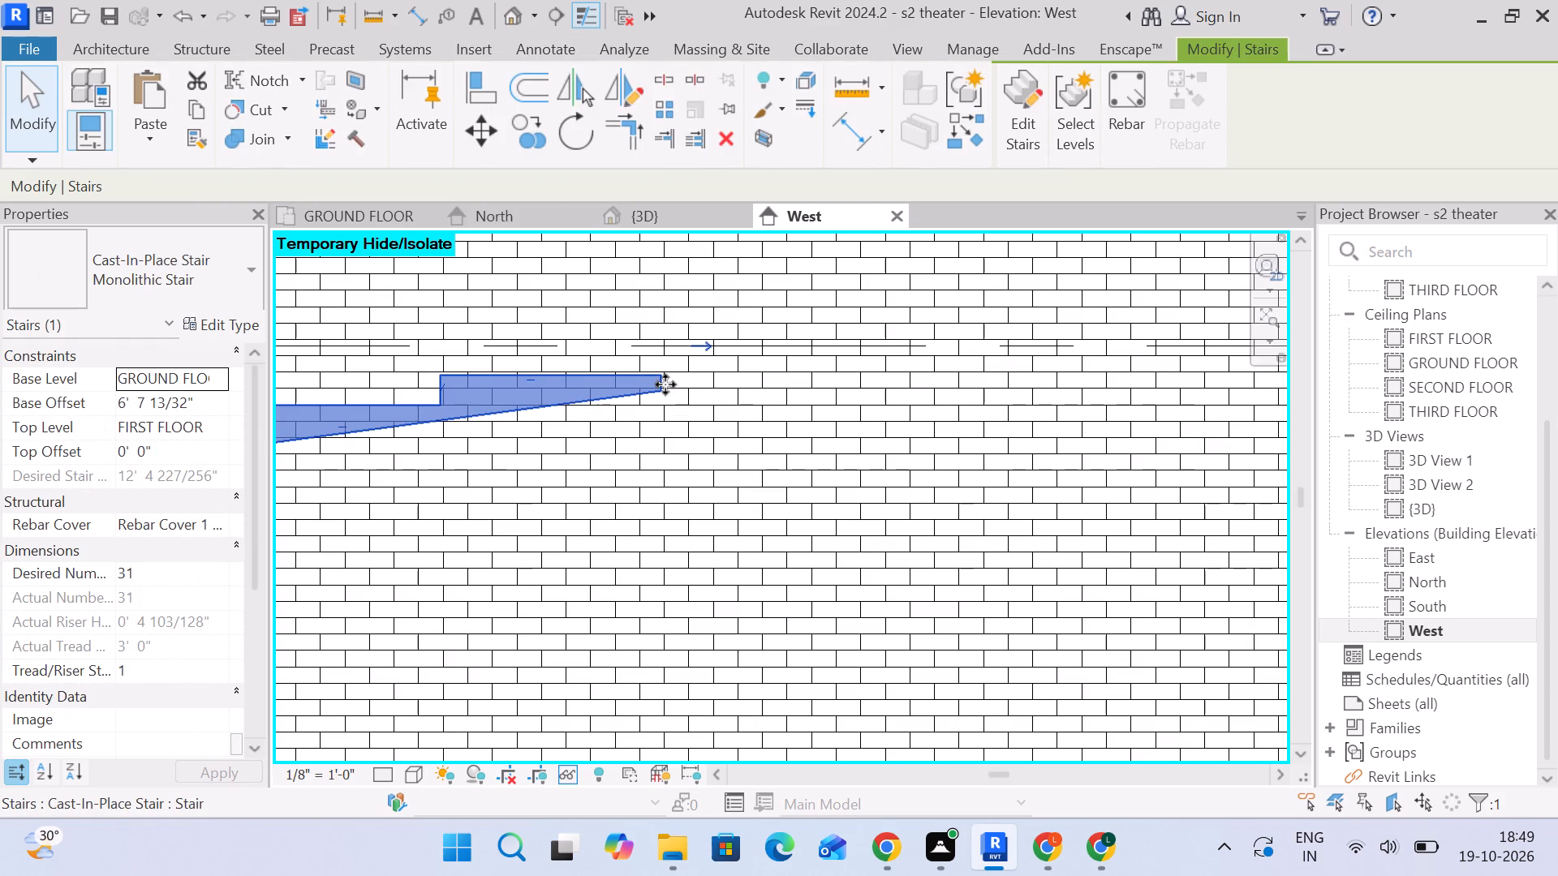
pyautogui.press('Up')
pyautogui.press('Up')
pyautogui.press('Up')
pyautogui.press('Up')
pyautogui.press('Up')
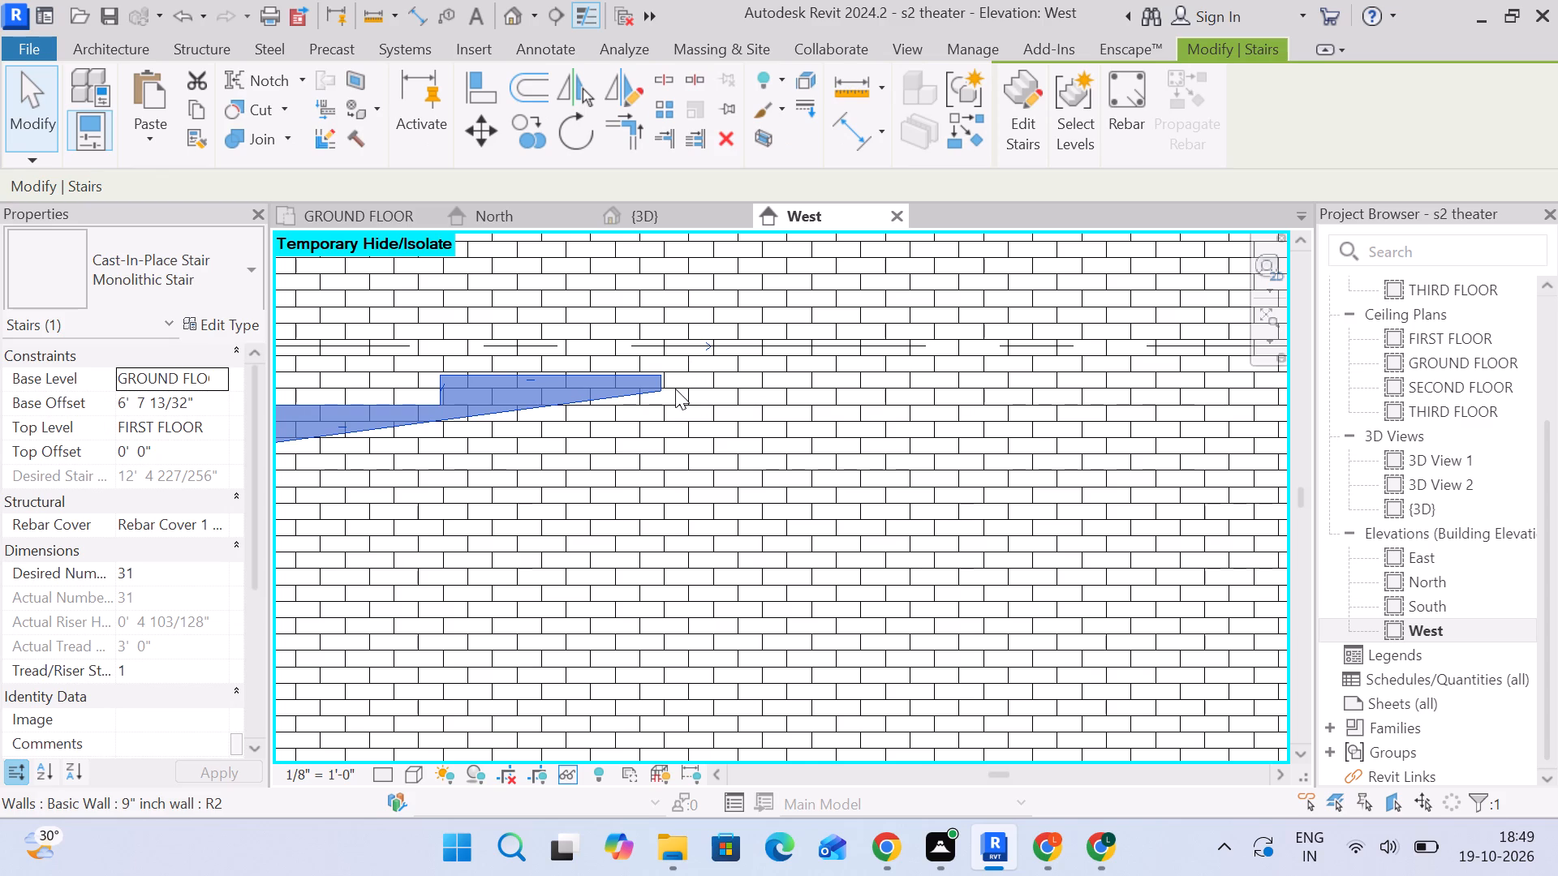
# Set the monolithic stair's Base Offset to 7' 0".
pyautogui.scroll(-4, 817, 423)
pyautogui.scroll(1, 656, 382)
pyautogui.scroll(-2, 653, 416)
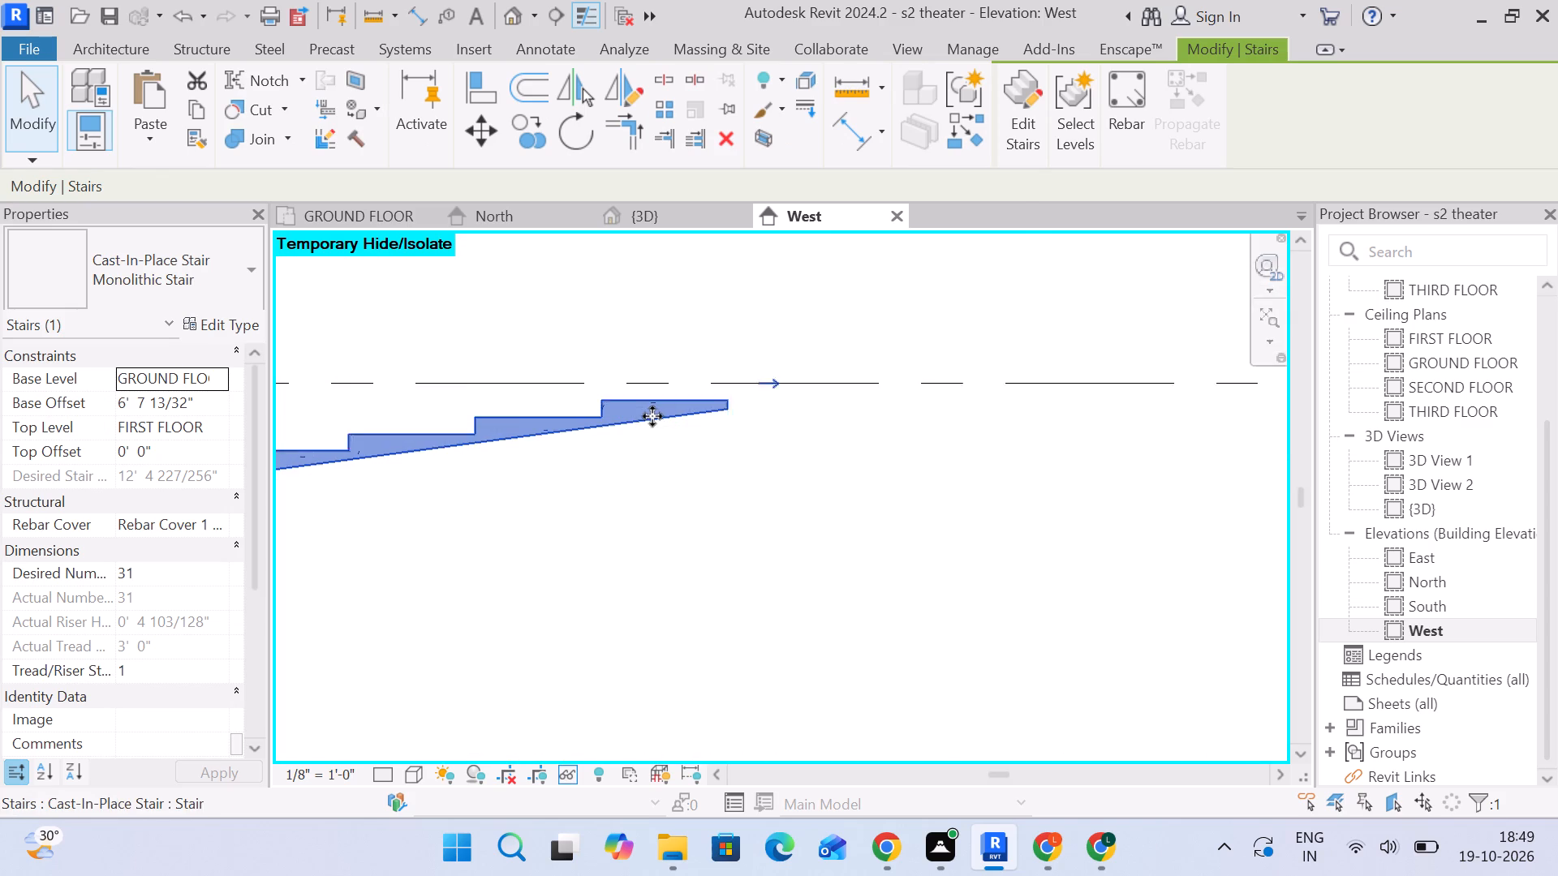
pyautogui.scroll(-1, 652, 416)
pyautogui.moveTo(652, 416); pyautogui.dragTo(804, 360, button='middle')
pyautogui.scroll(-5, 434, 376)
pyautogui.moveTo(428, 387); pyautogui.dragTo(850, 397, button='middle')
pyautogui.moveTo(424, 483); pyautogui.dragTo(1009, 402, button='middle')
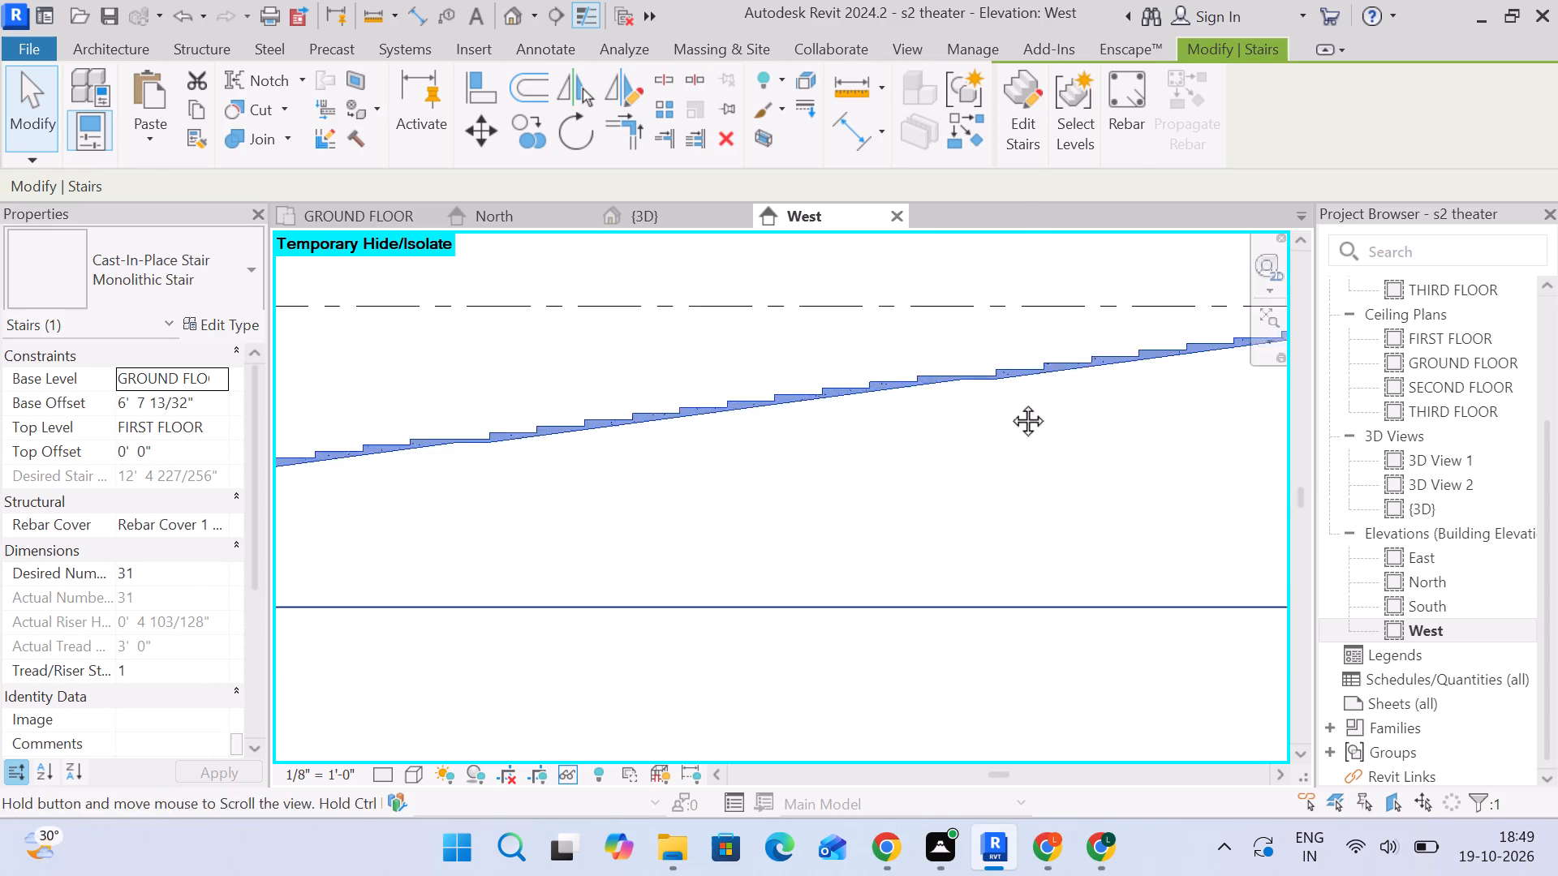
pyautogui.moveTo(1009, 402); pyautogui.dragTo(1021, 402, button='middle')
pyautogui.moveTo(672, 439); pyautogui.dragTo(1090, 440, button='middle')
pyautogui.scroll(4, 565, 488)
pyautogui.scroll(10, 658, 485)
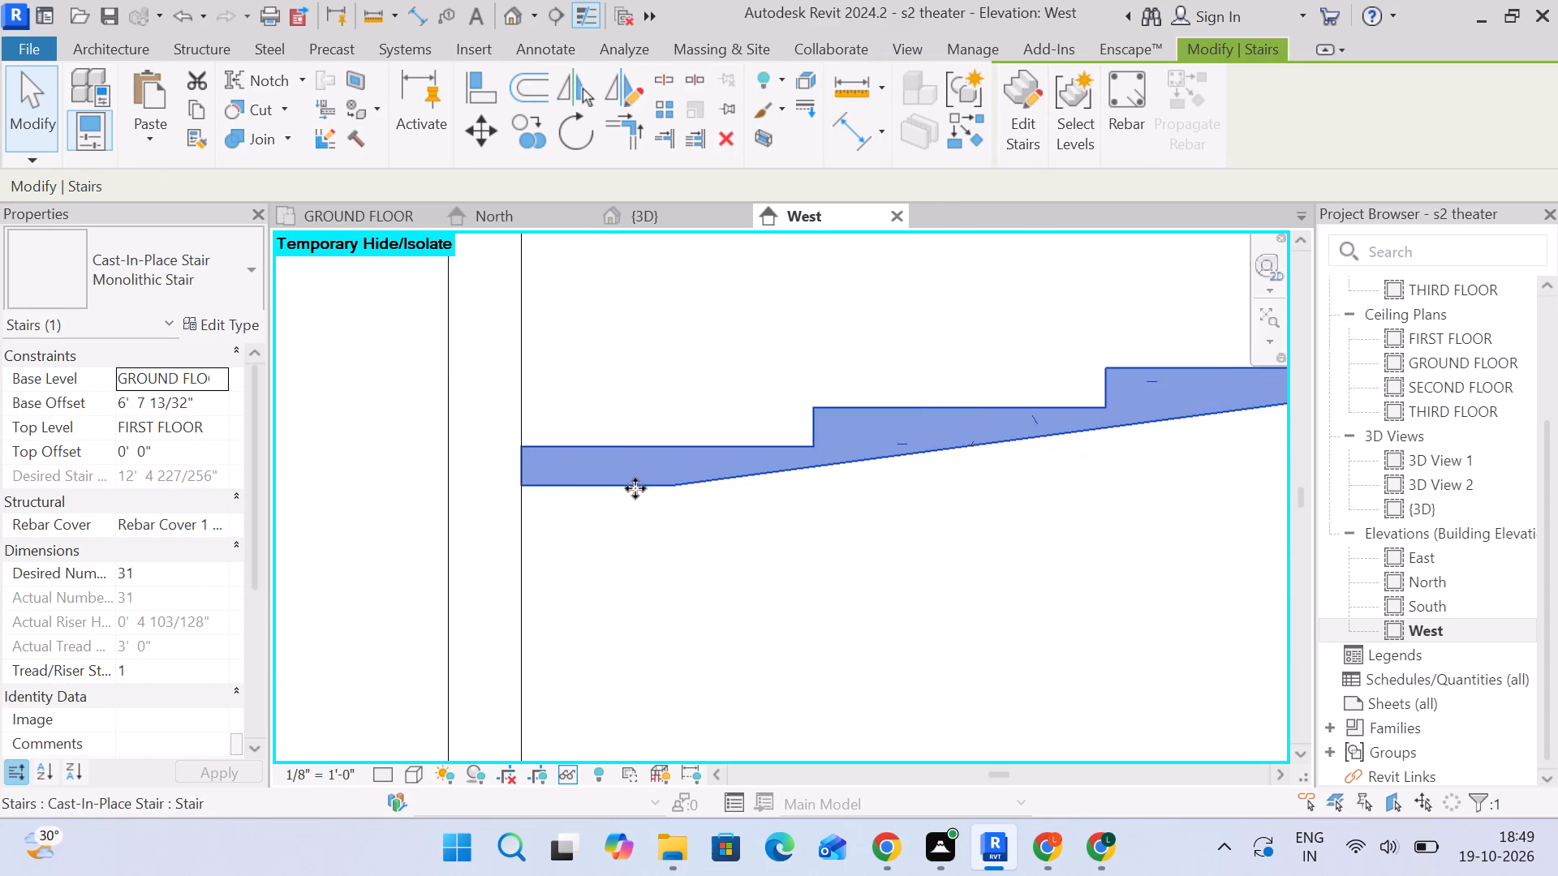
pyautogui.scroll(5, 533, 500)
pyautogui.click(209, 405)
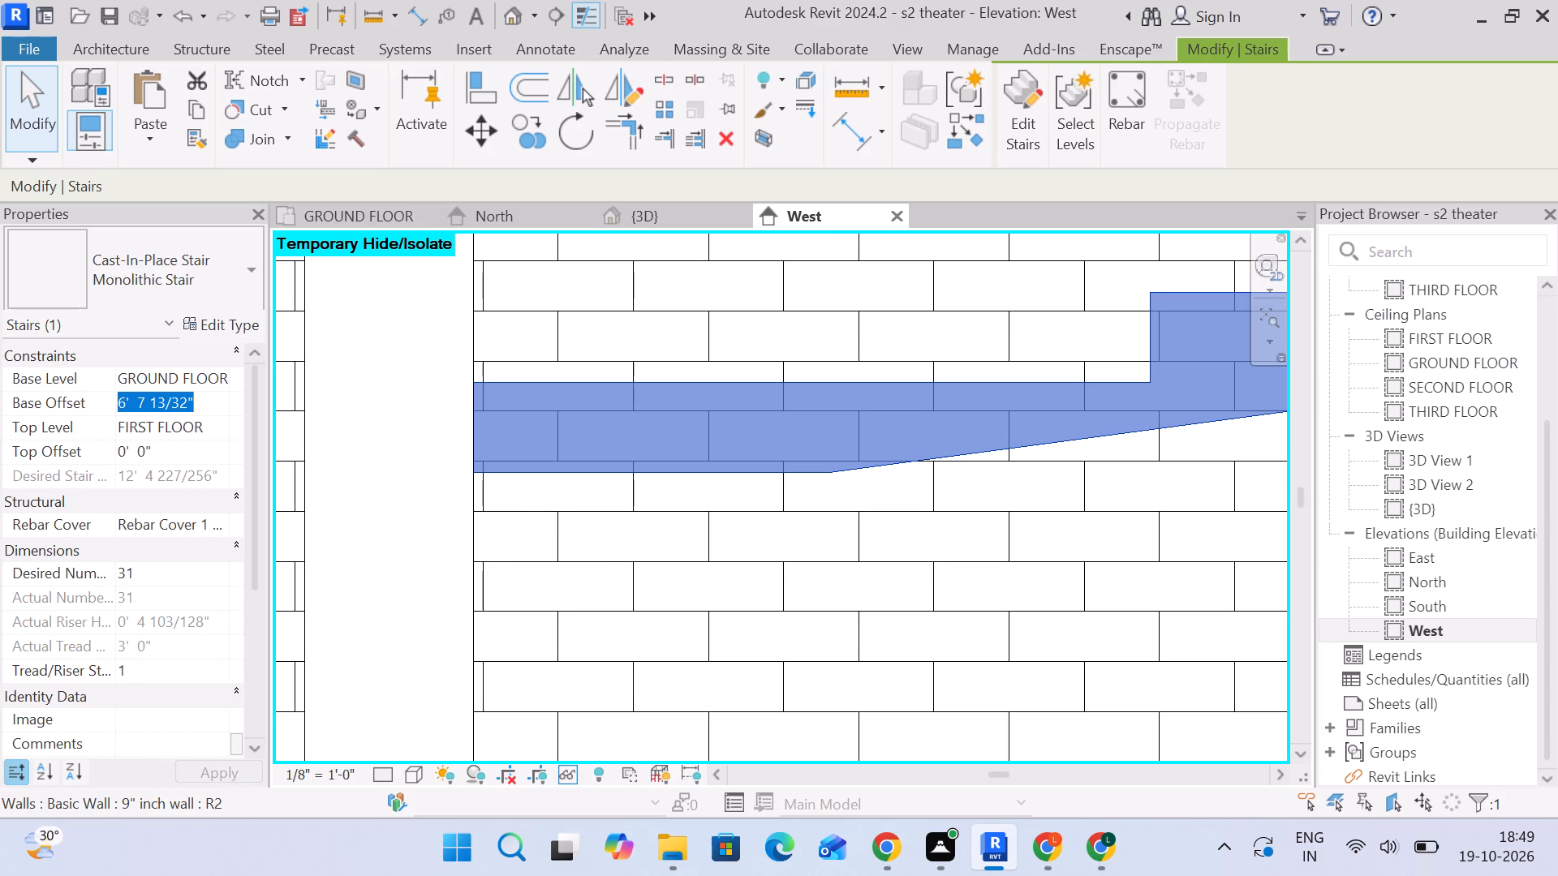
pyautogui.click(216, 398)
pyautogui.moveTo(216, 398); pyautogui.dragTo(168, 406)
pyautogui.press('BackSpace')
pyautogui.click(157, 405)
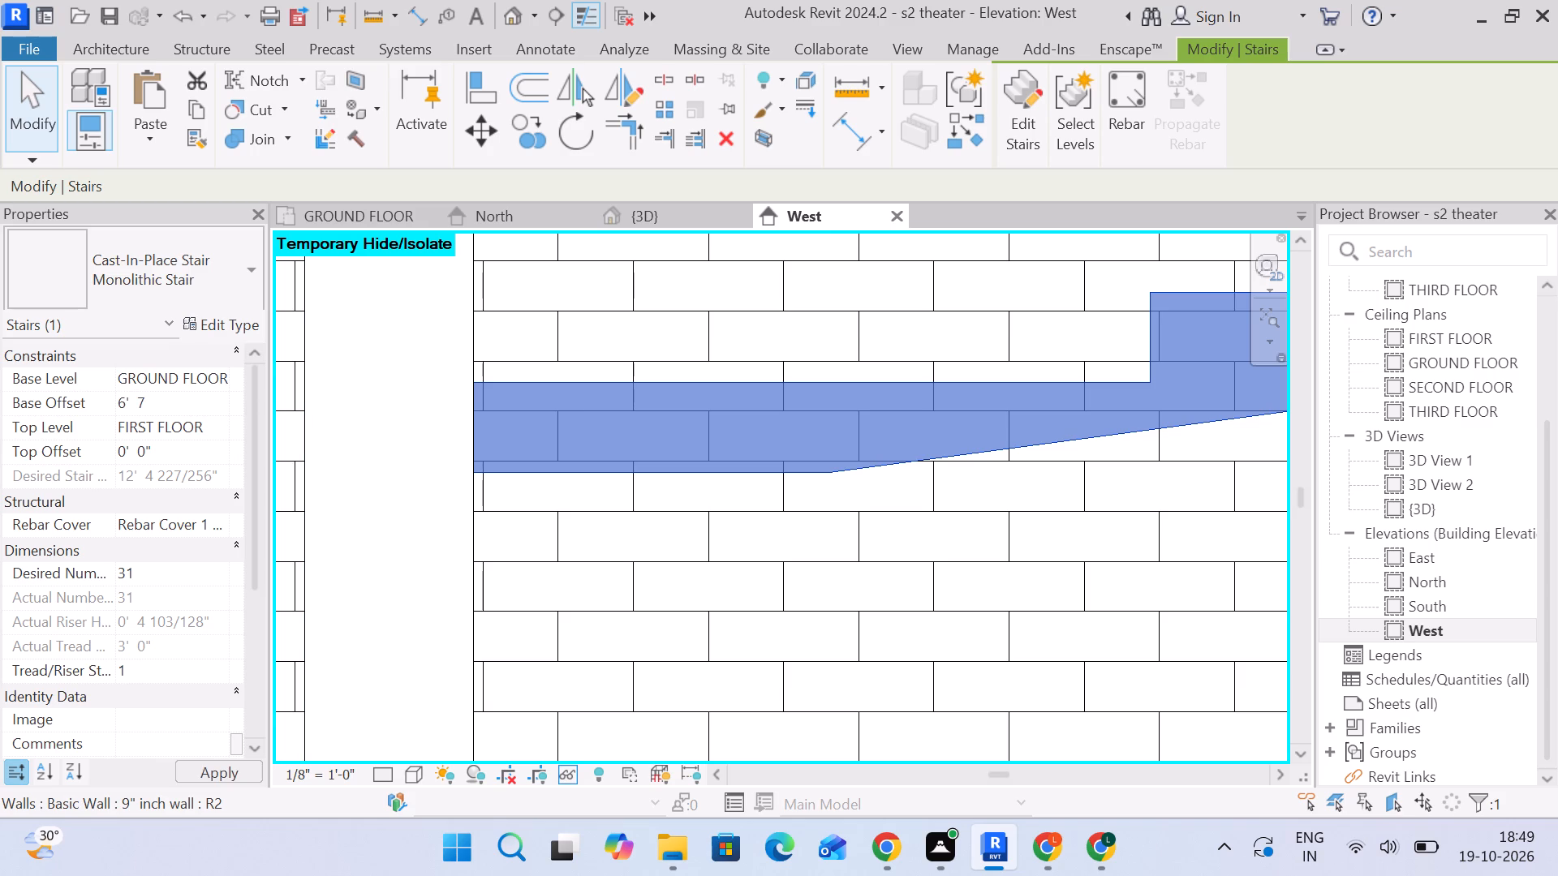
pyautogui.press('BackSpace')
pyautogui.press('BackSpace')
pyautogui.press('BackSpace')
pyautogui.press('BackSpace')
pyautogui.press('BackSpace')
pyautogui.press('BackSpace')
pyautogui.press('BackSpace')
pyautogui.press('7')
pyautogui.press("'")
pyautogui.press('Return')
# Move the stair horizontally 16' 0" from its top tread's end corner to the near face of the wall beyond its upper end.
pyautogui.scroll(-9, 643, 449)
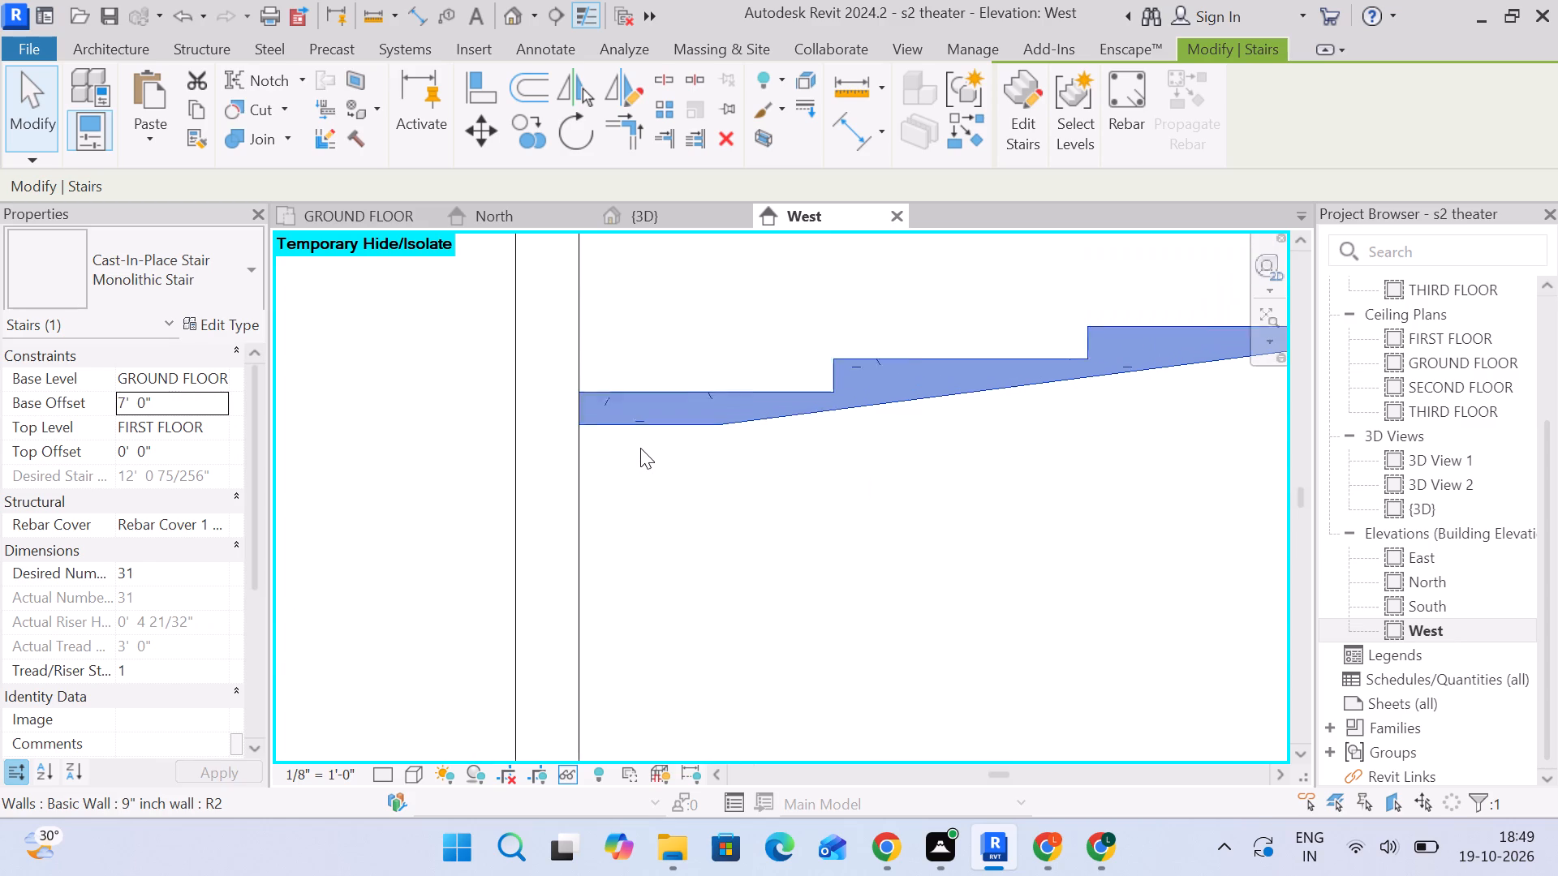
pyautogui.scroll(-14, 640, 448)
pyautogui.moveTo(832, 469); pyautogui.dragTo(459, 483, button='middle')
pyautogui.scroll(4, 1178, 367)
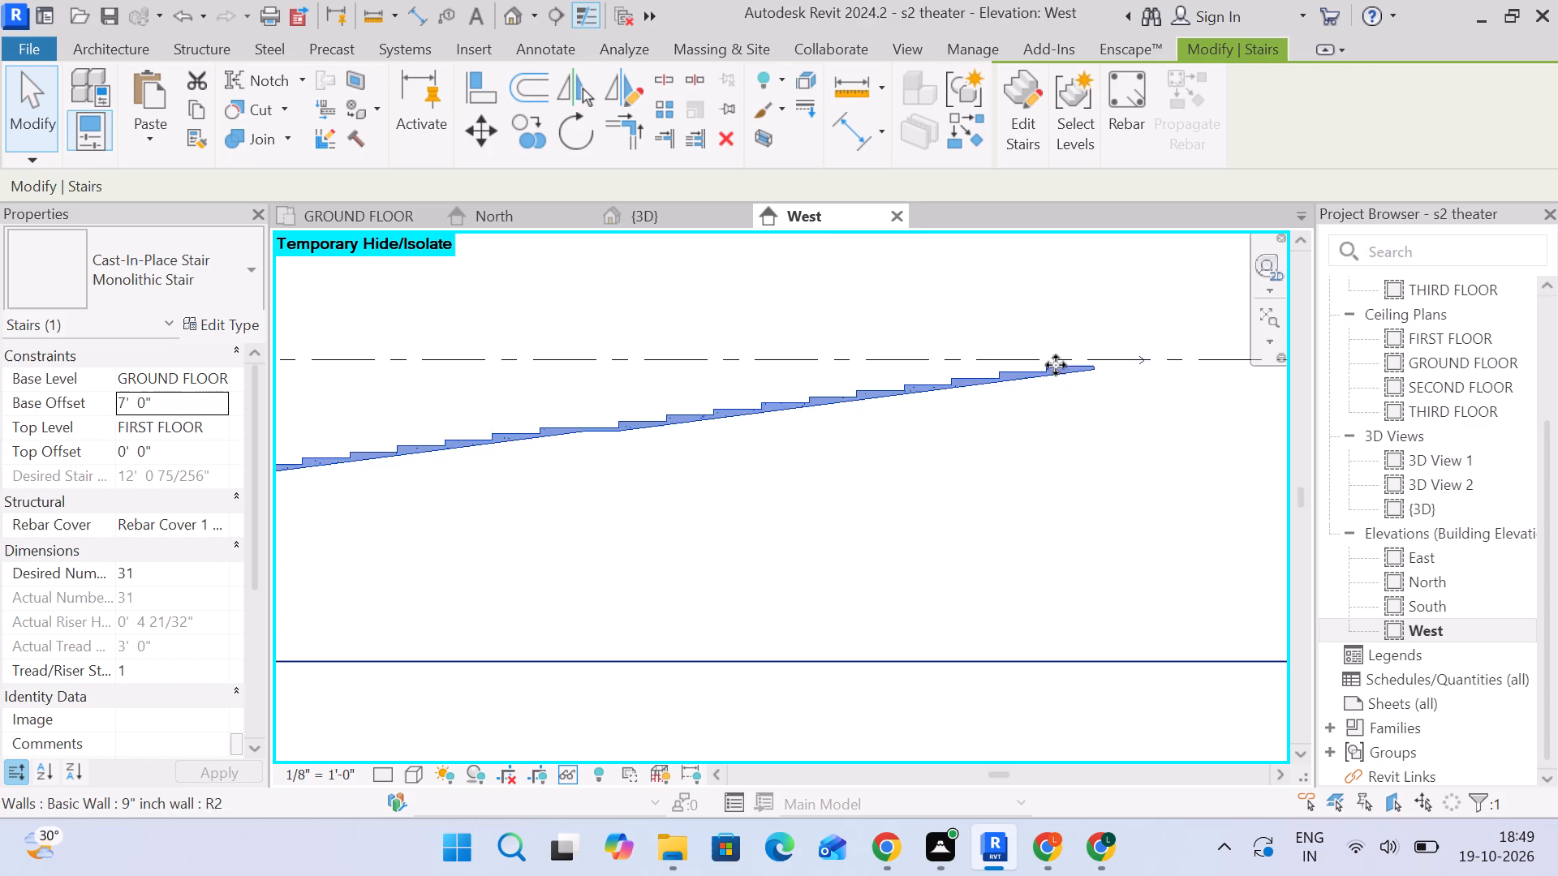
pyautogui.scroll(10, 1047, 379)
pyautogui.scroll(-19, 1147, 363)
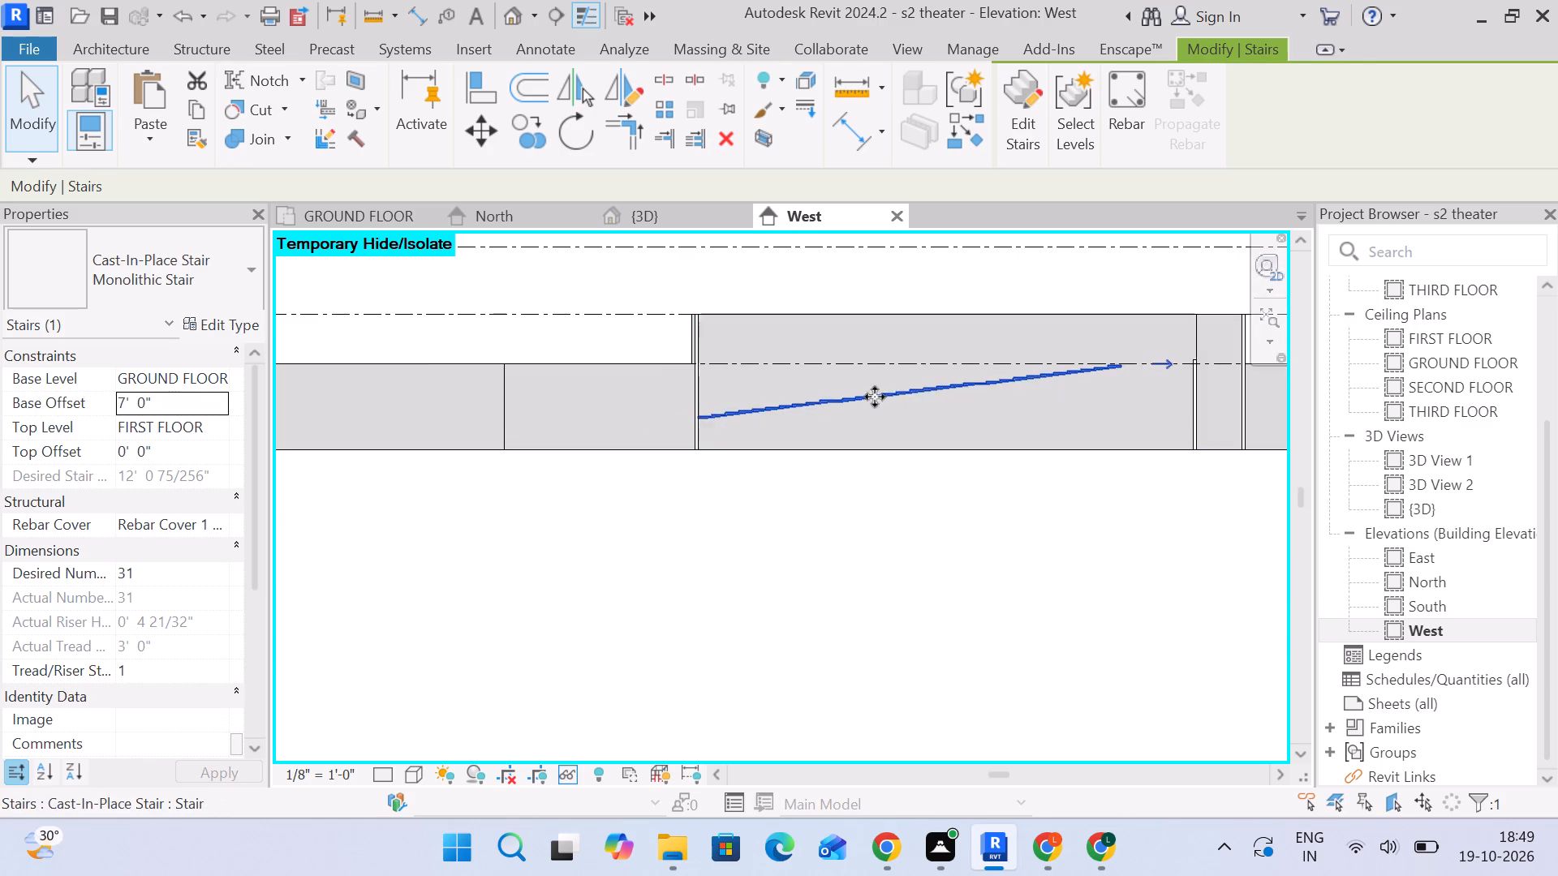
pyautogui.scroll(4, 800, 419)
pyautogui.scroll(-4, 750, 416)
pyautogui.moveTo(737, 416); pyautogui.dragTo(506, 416, button='middle')
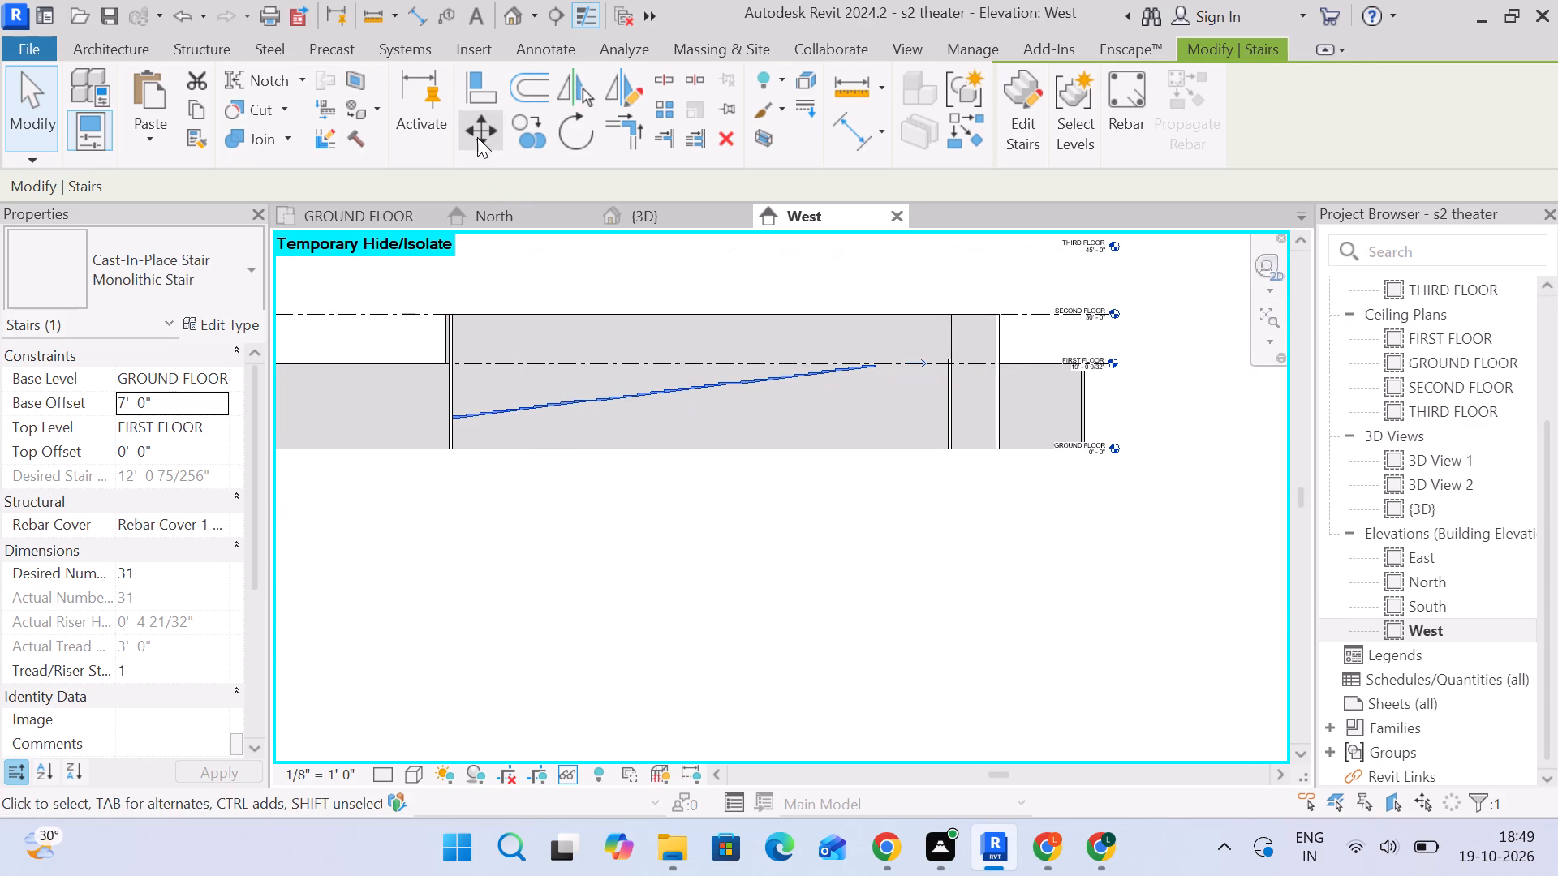
pyautogui.click(477, 137)
pyautogui.scroll(15, 832, 373)
pyautogui.moveTo(960, 376); pyautogui.dragTo(824, 424, button='middle')
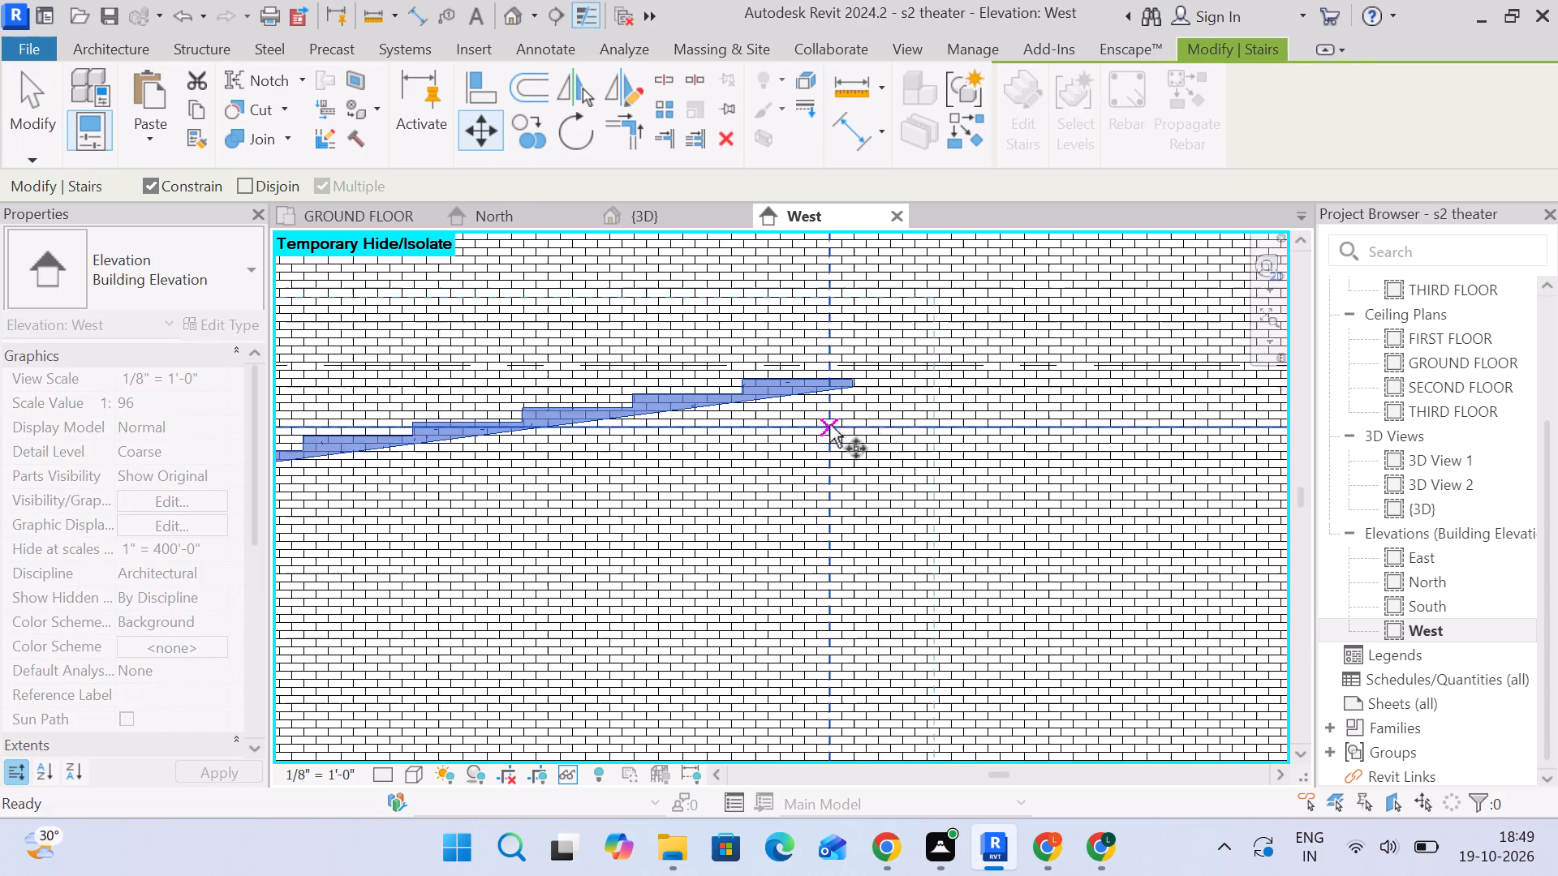
pyautogui.scroll(8, 874, 386)
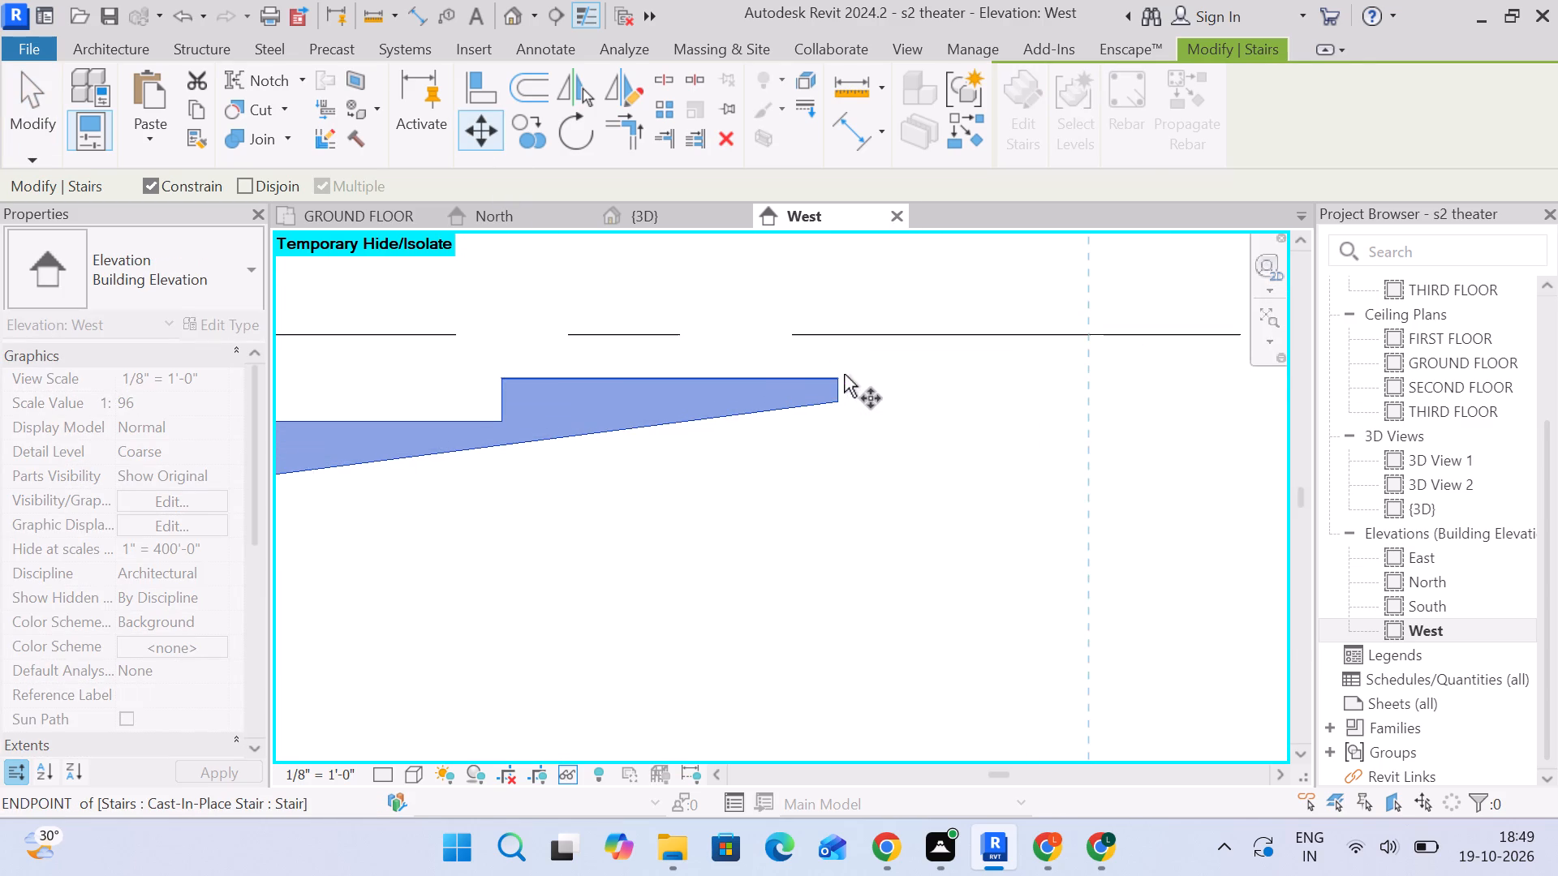
pyautogui.click(840, 378)
pyautogui.scroll(-5, 1118, 381)
pyautogui.moveTo(1117, 381); pyautogui.dragTo(721, 381, button='middle')
pyautogui.moveTo(1011, 383); pyautogui.dragTo(717, 383, button='middle')
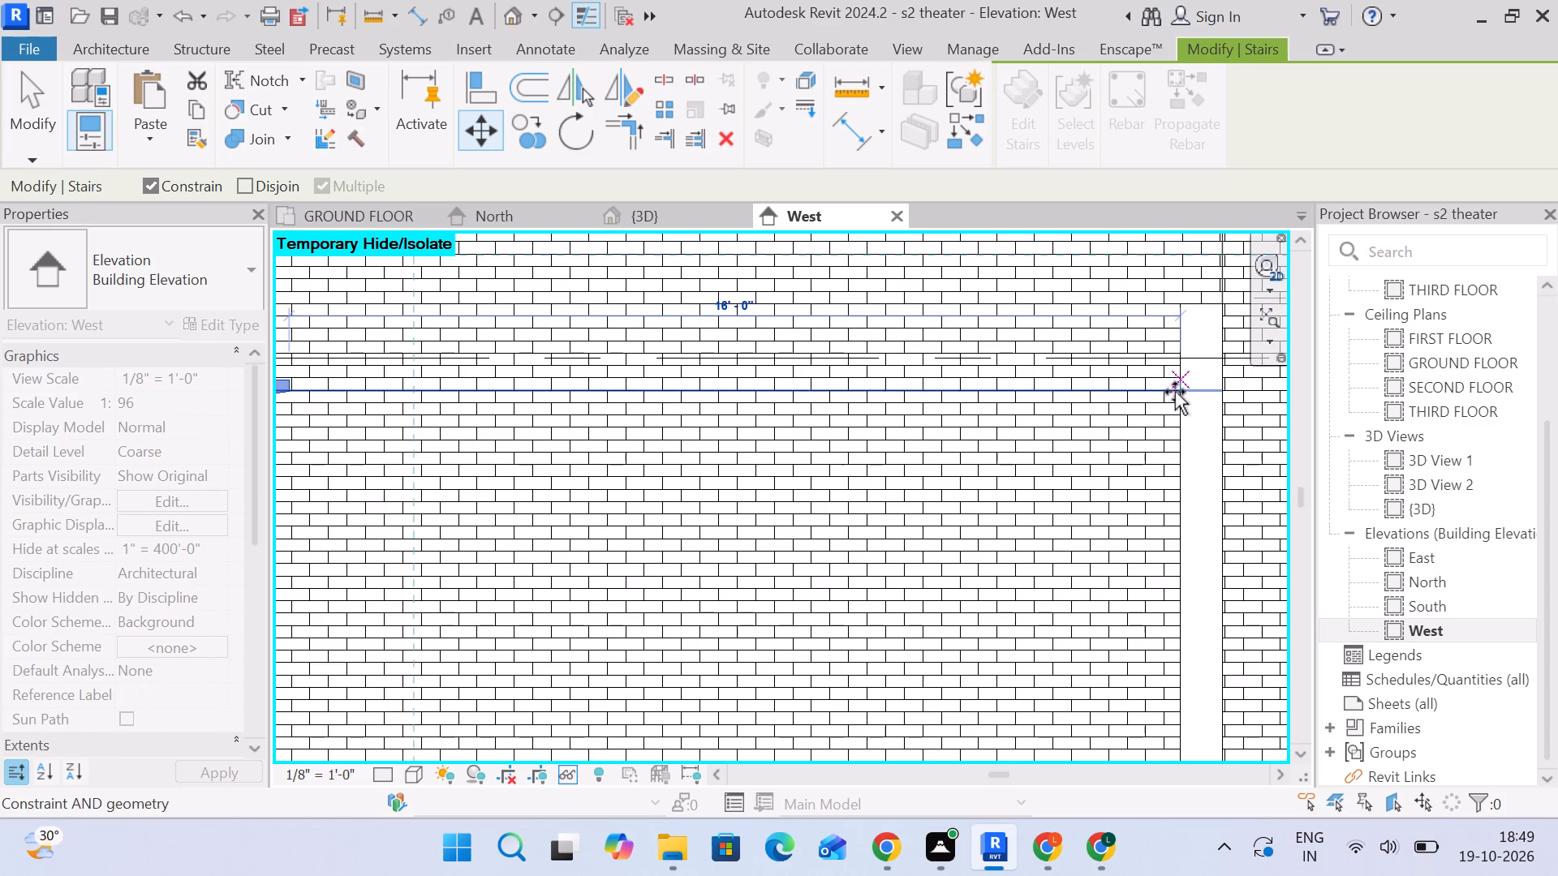
pyautogui.click(1179, 382)
pyautogui.scroll(-2, 1174, 418)
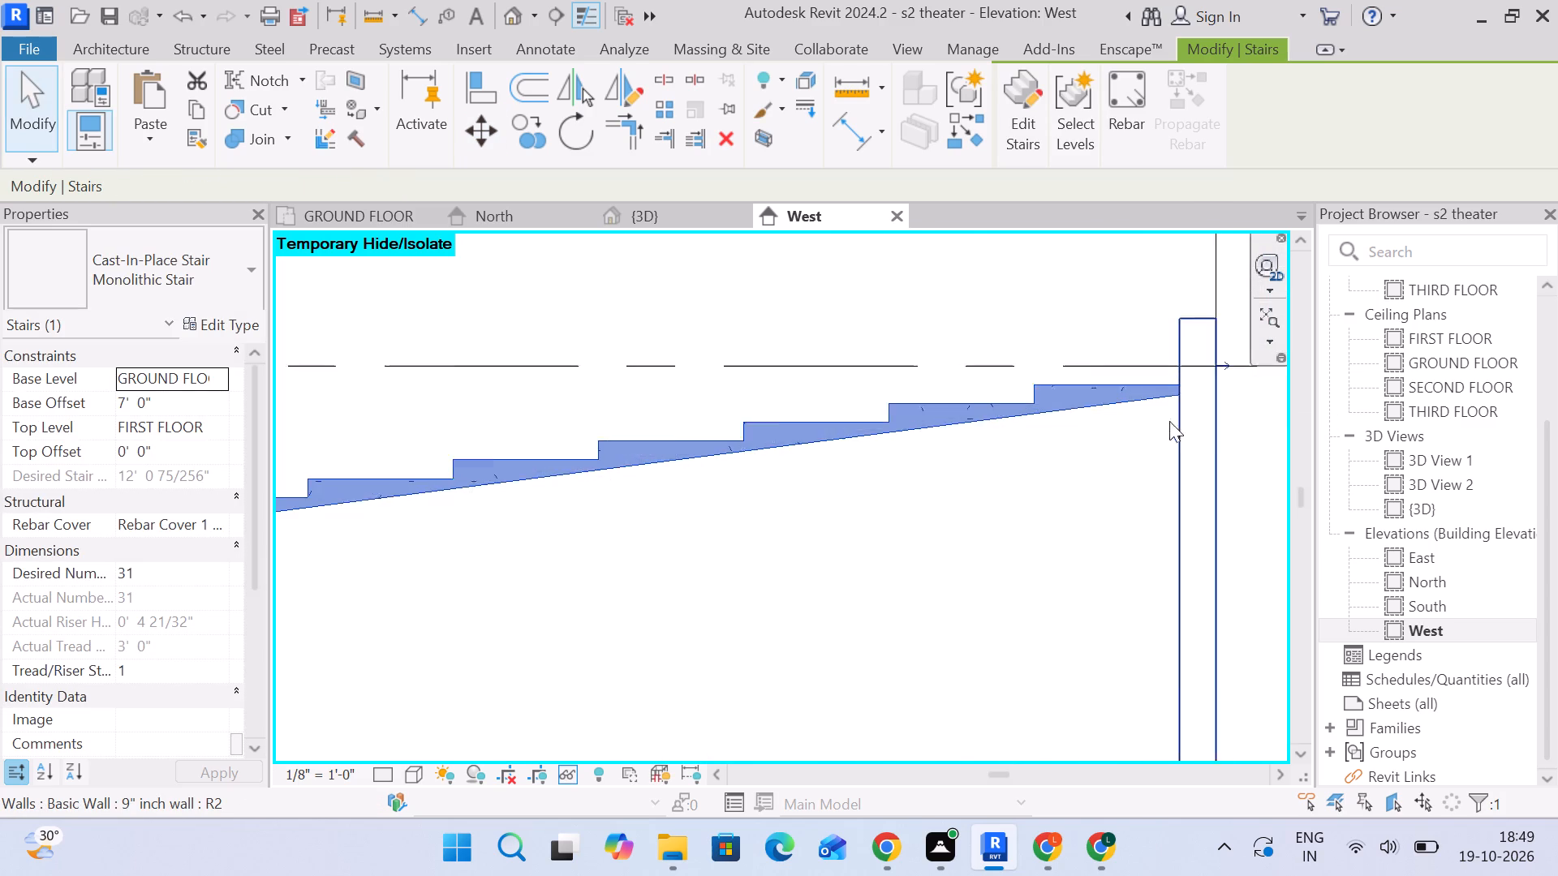
pyautogui.scroll(-20, 1169, 421)
pyautogui.scroll(15, 656, 515)
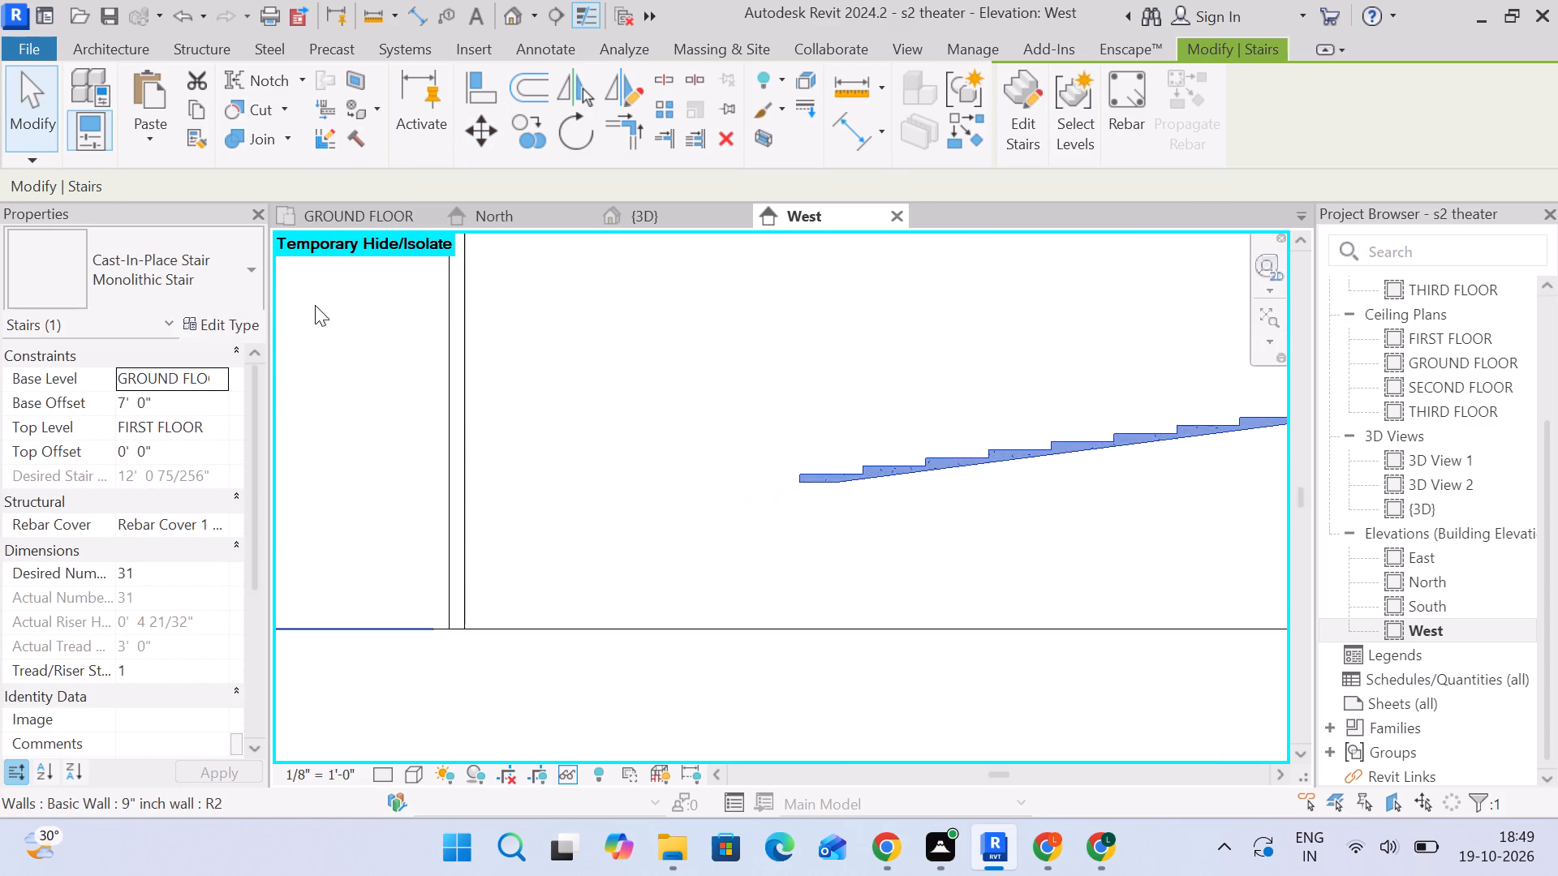
pyautogui.click(44, 122)
# Examine the moved stair against the surrounding walls and its flat intermediate treads in the 3D view, and return to the West elevation.
pyautogui.scroll(-9, 782, 478)
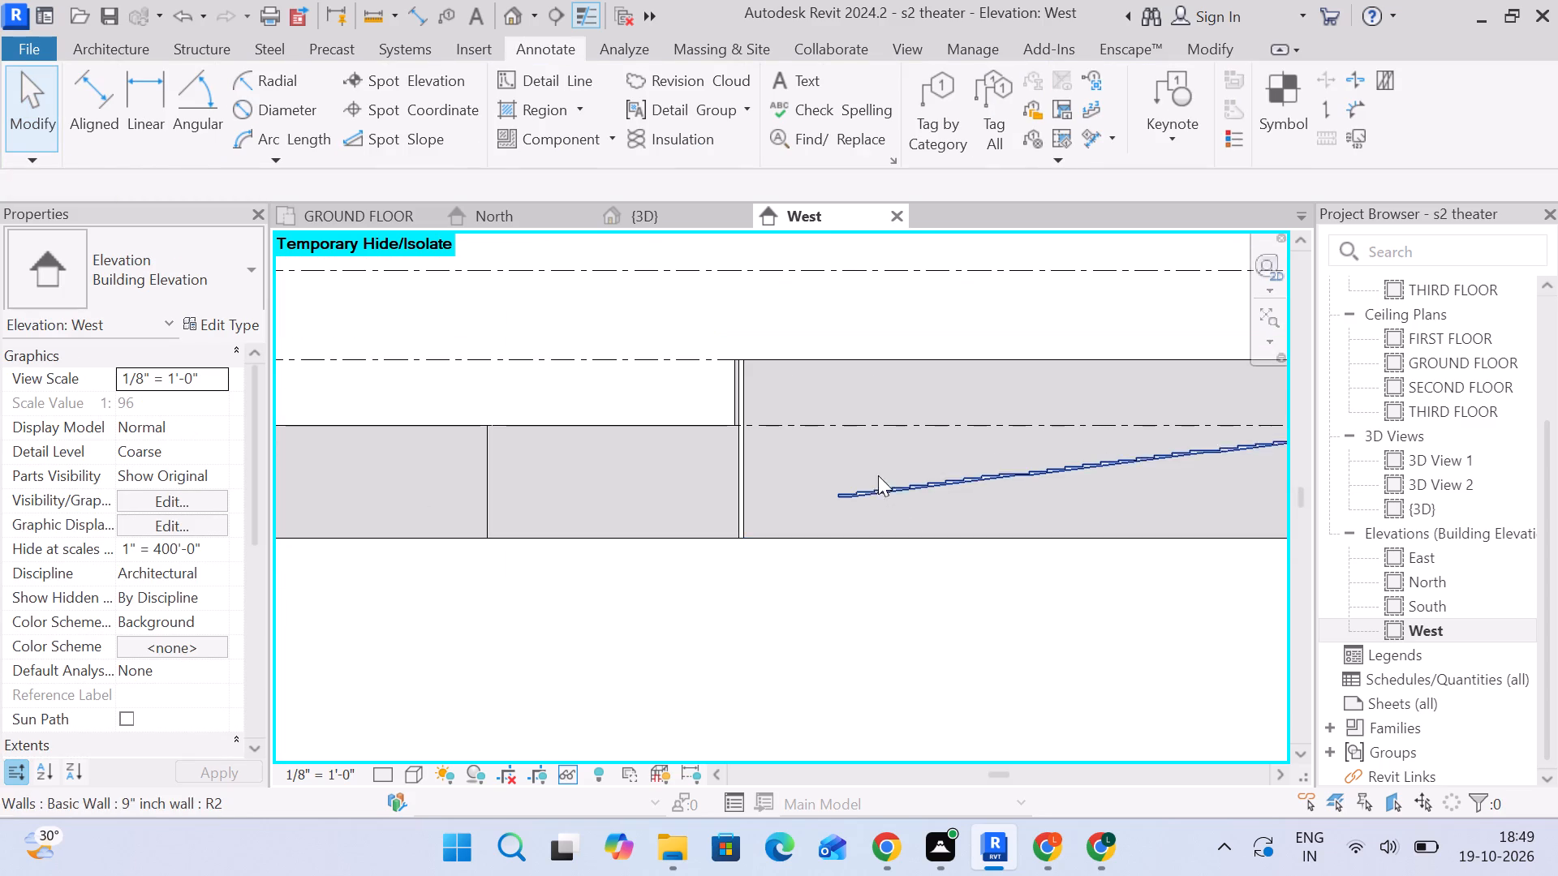
pyautogui.moveTo(626, 208); pyautogui.dragTo(627, 218)
pyautogui.scroll(-3, 773, 387)
pyautogui.keyDown('shift'); pyautogui.moveTo(800, 378); pyautogui.dragTo(799, 557, button='middle'); pyautogui.keyUp('shift')
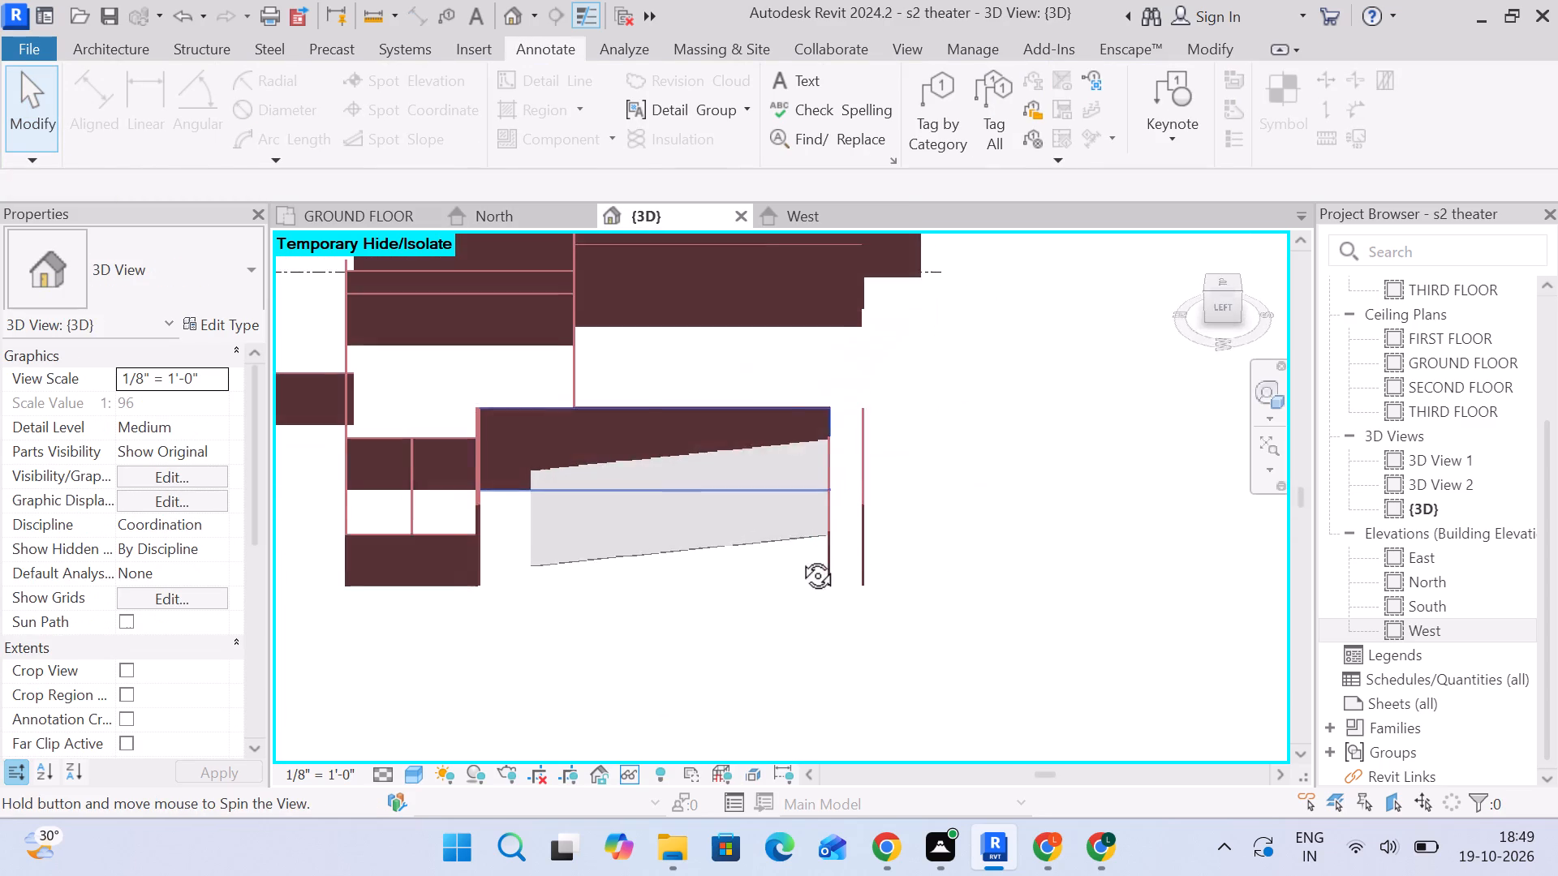
pyautogui.keyDown('shift'); pyautogui.moveTo(799, 557); pyautogui.dragTo(625, 546, button='middle'); pyautogui.keyUp('shift')
pyautogui.scroll(4, 489, 535)
pyautogui.moveTo(489, 539); pyautogui.dragTo(992, 408, button='middle')
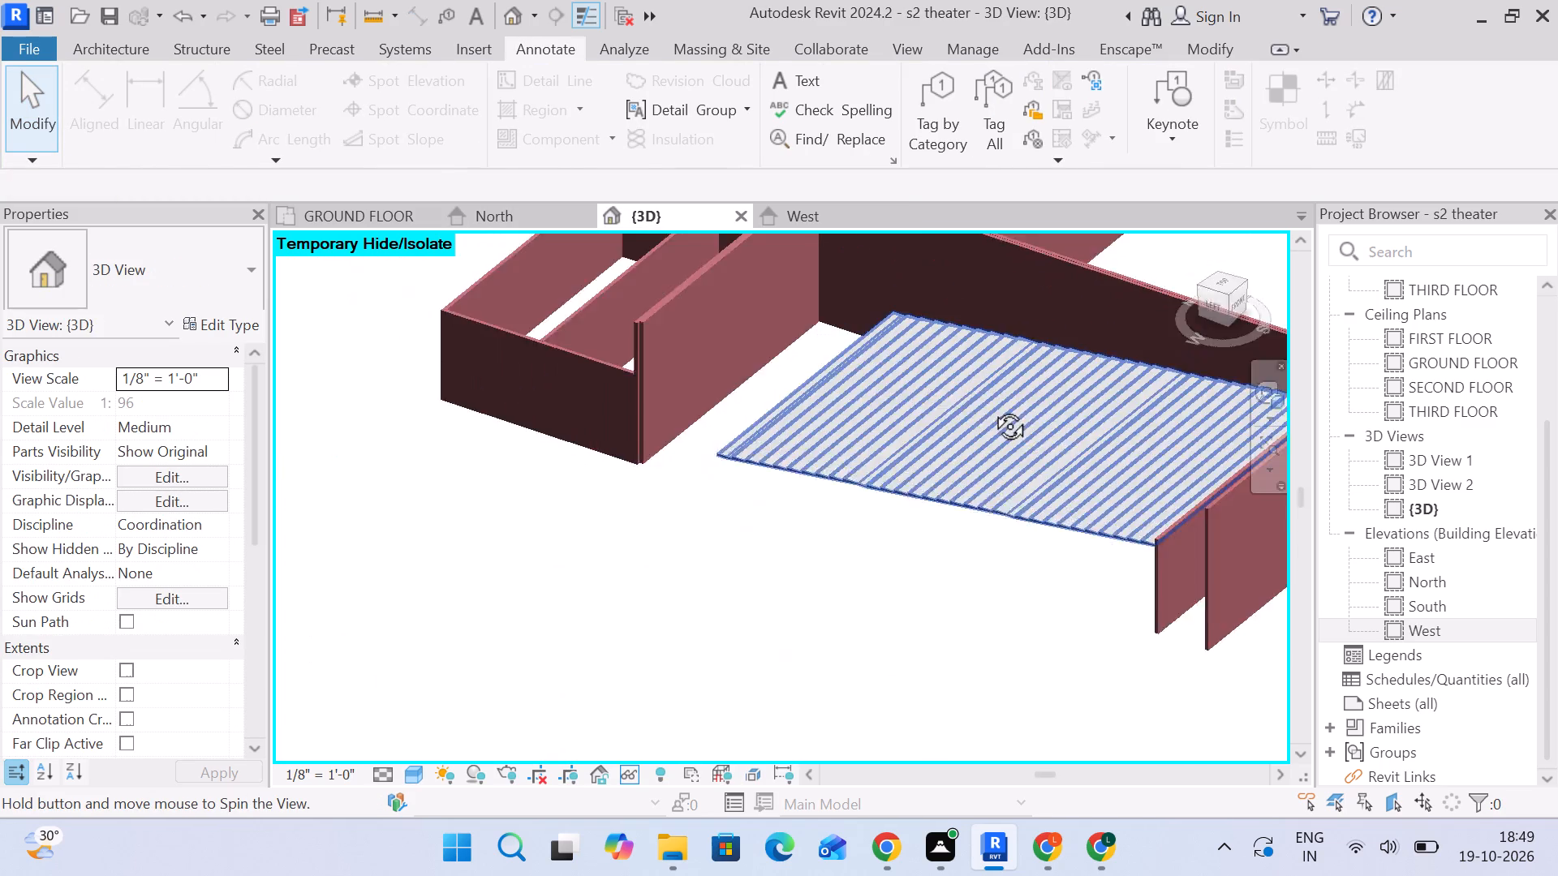
pyautogui.moveTo(992, 408); pyautogui.dragTo(996, 307, button='middle')
pyautogui.moveTo(972, 349); pyautogui.dragTo(772, 579, button='middle')
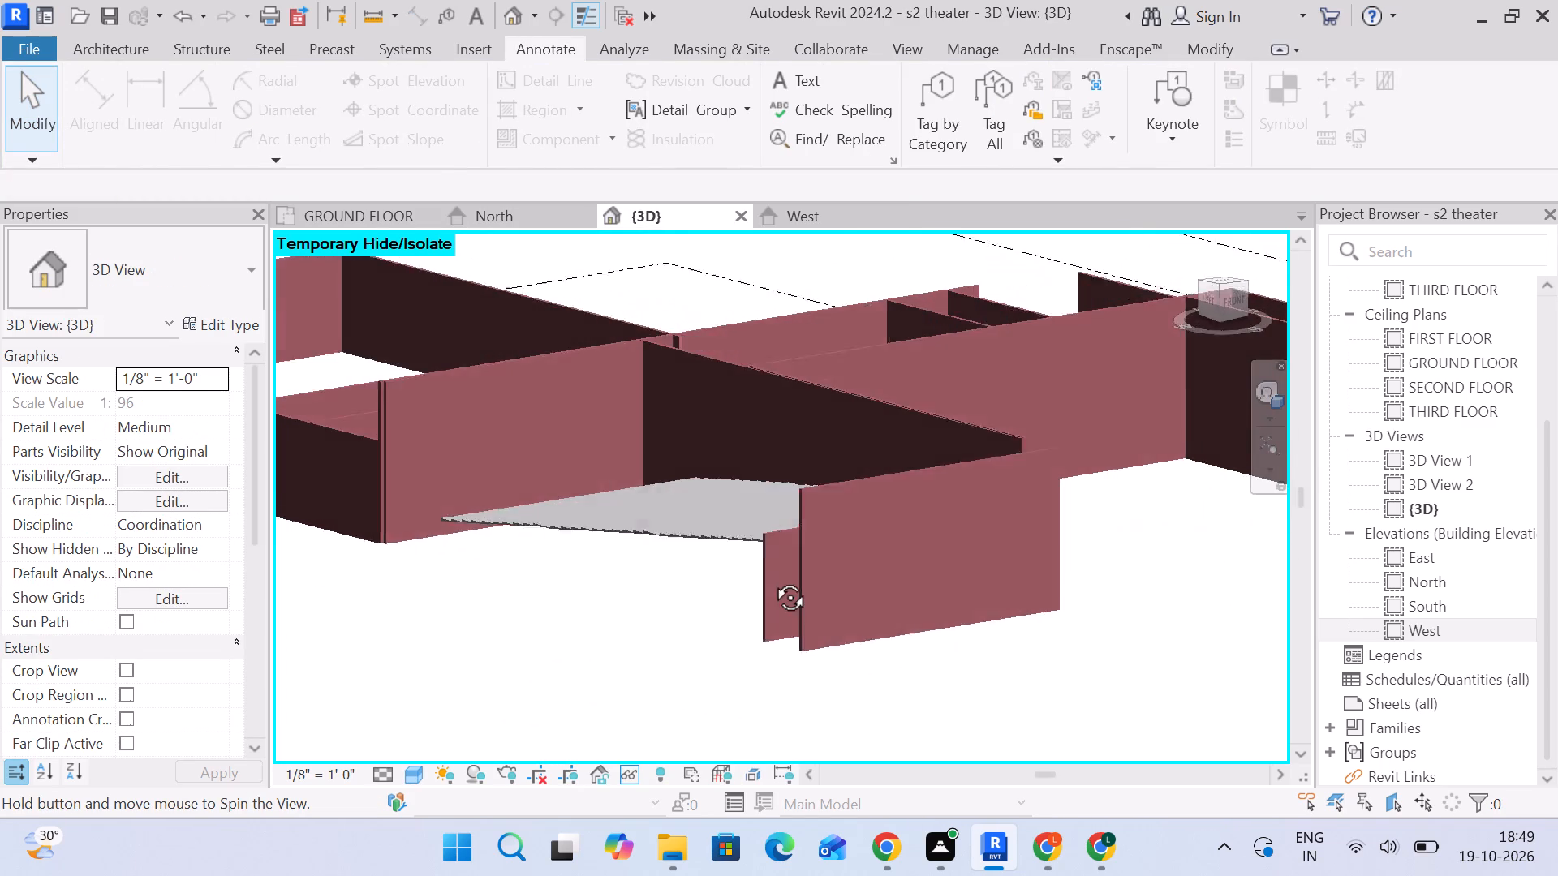
pyautogui.moveTo(772, 579); pyautogui.dragTo(927, 489, button='middle')
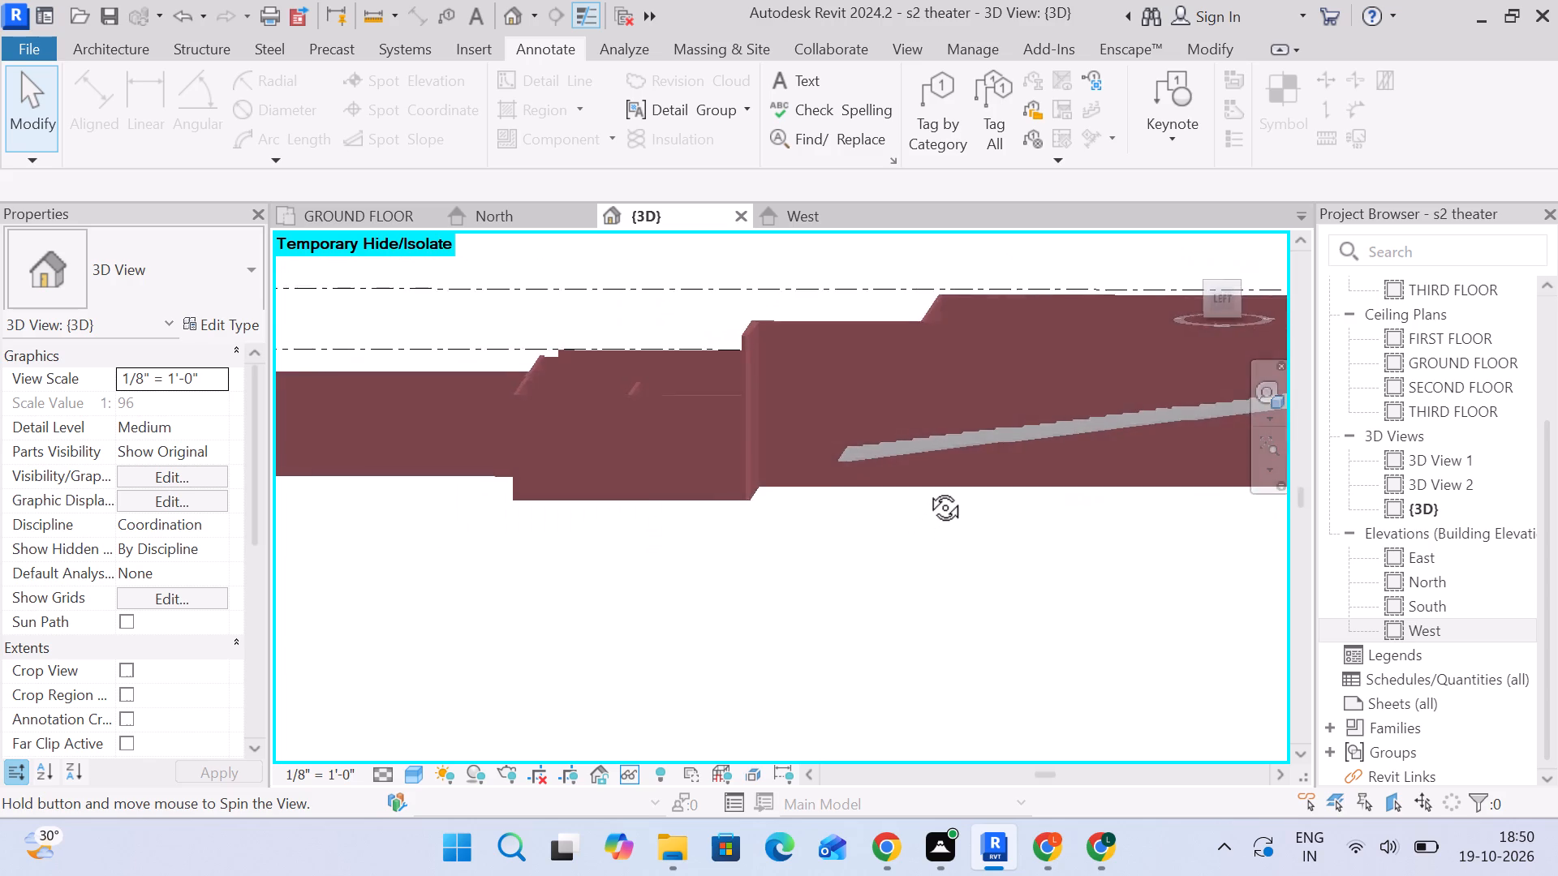
pyautogui.moveTo(927, 489); pyautogui.dragTo(927, 487, button='middle')
pyautogui.scroll(20, 1070, 394)
pyautogui.scroll(1, 1070, 394)
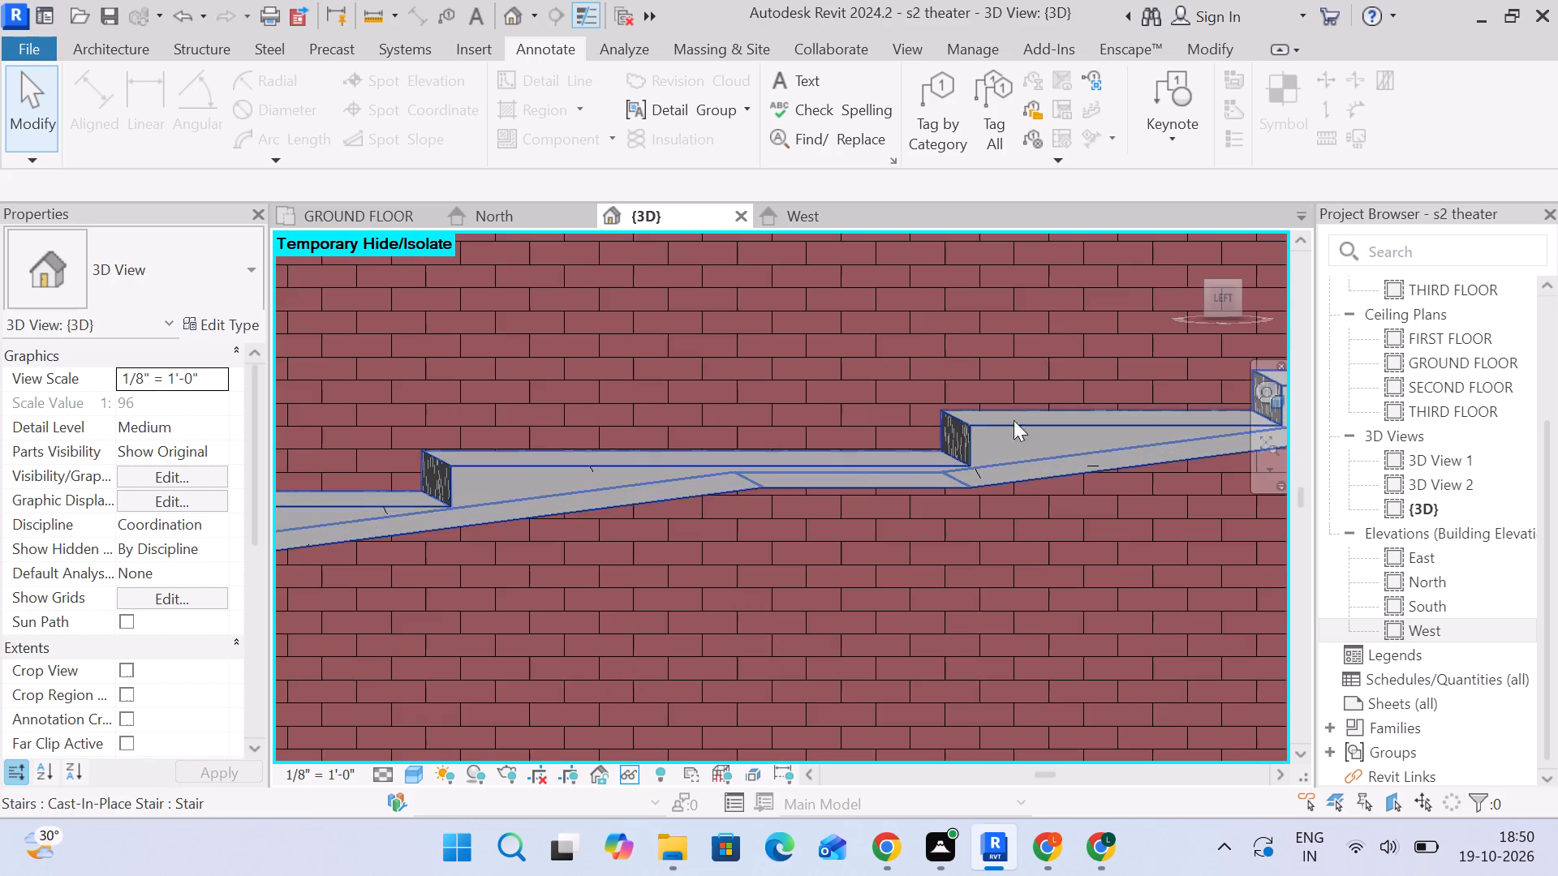
pyautogui.click(795, 216)
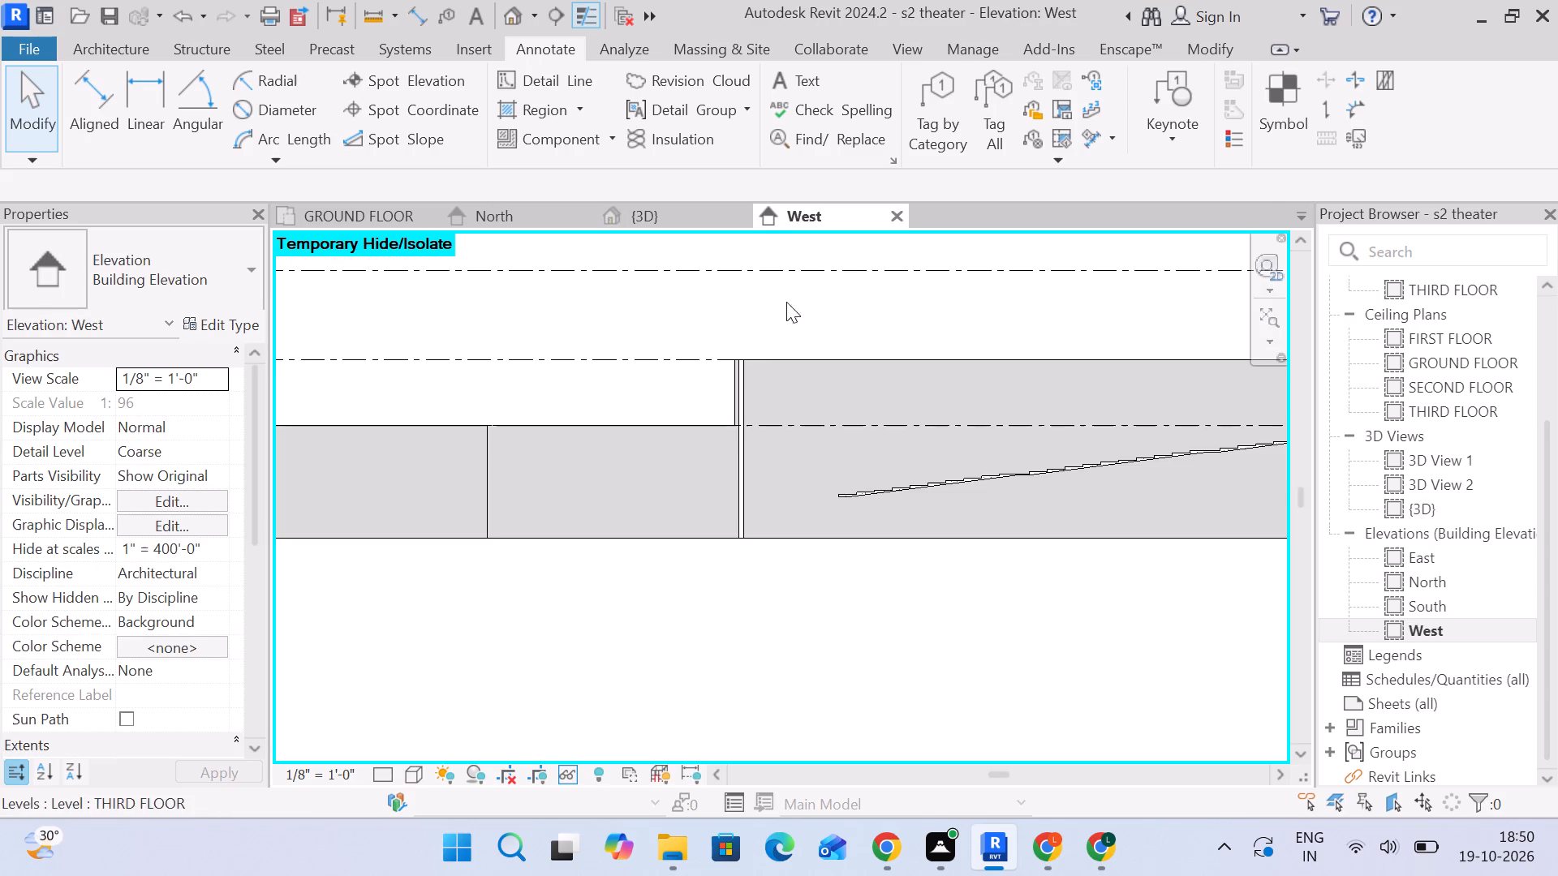
# Measure the height between the FIRST FLOOR and SECOND FLOOR levels with an aligned dimension preview in the West elevation.
pyautogui.scroll(5, 735, 445)
pyautogui.moveTo(778, 416); pyautogui.dragTo(760, 554, button='middle')
pyautogui.scroll(1, 757, 545)
pyautogui.scroll(4, 742, 479)
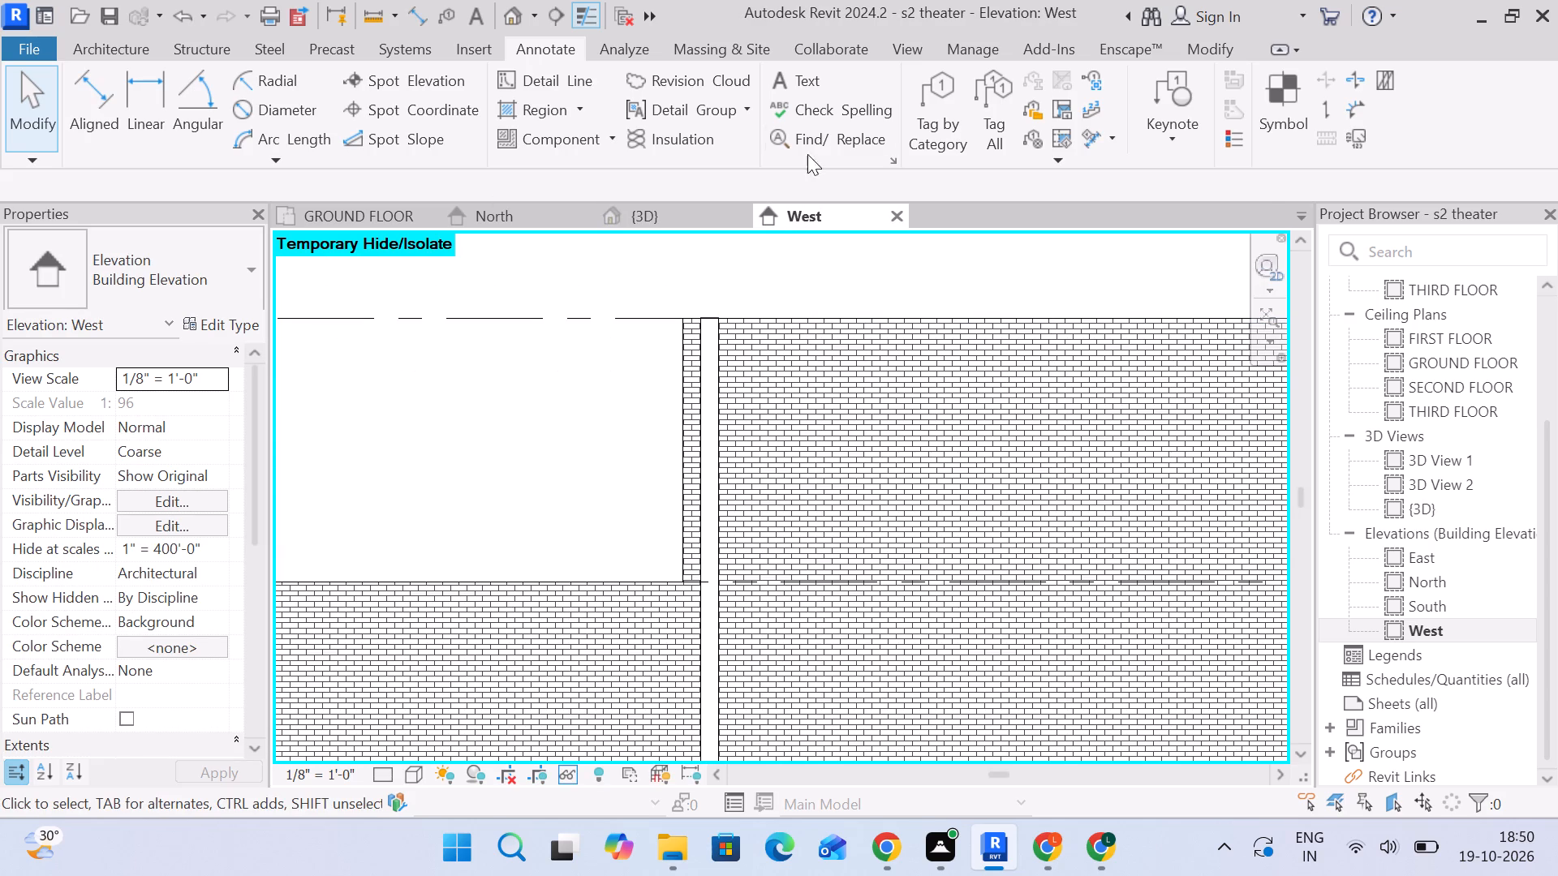
pyautogui.click(149, 92)
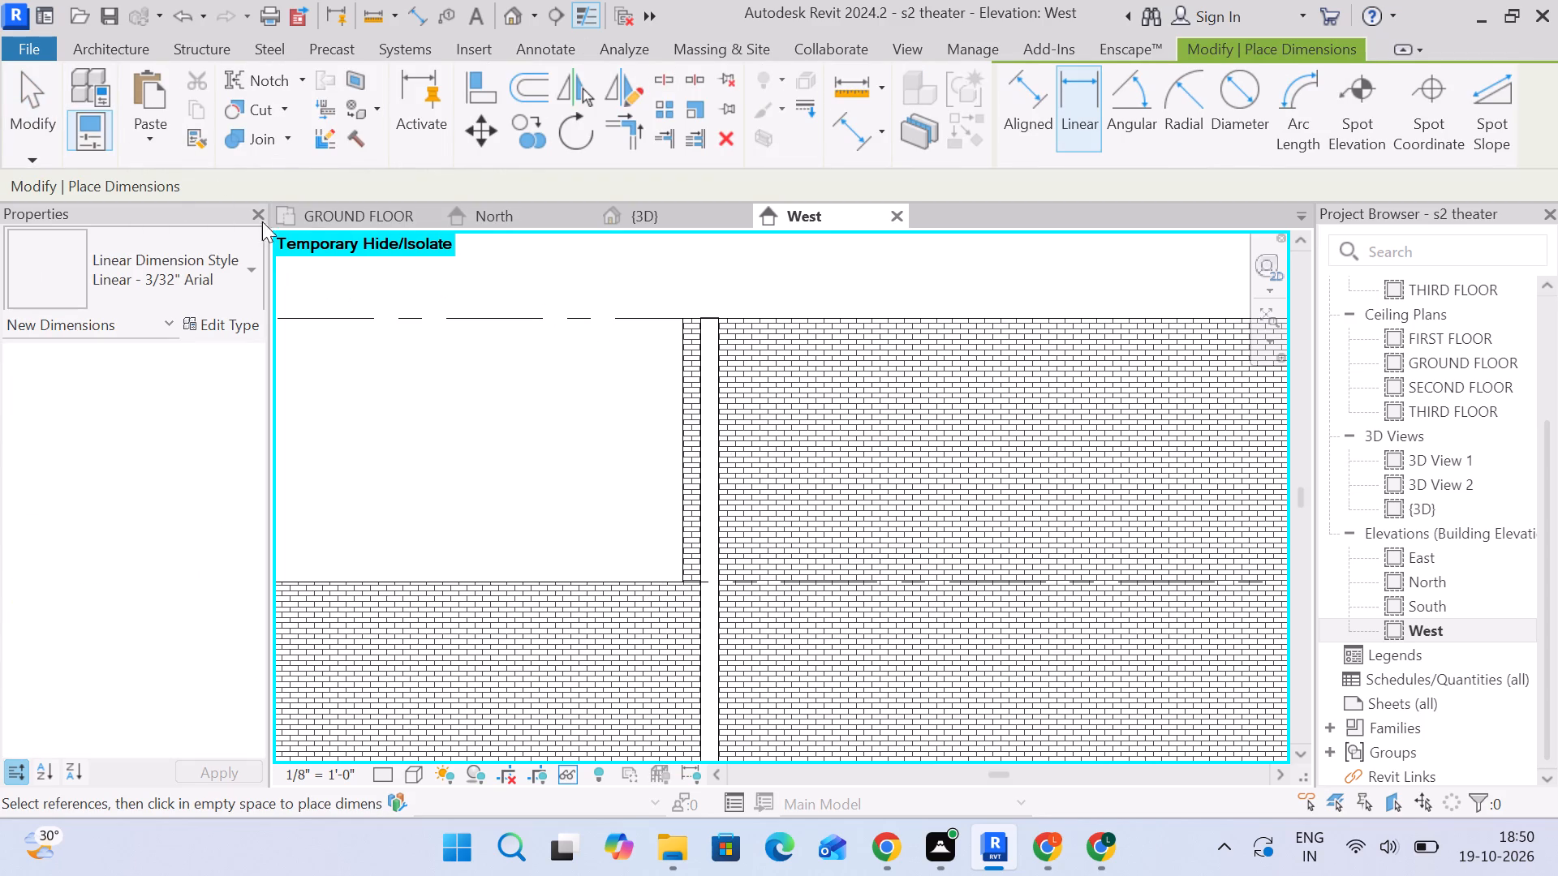
pyautogui.click(575, 44)
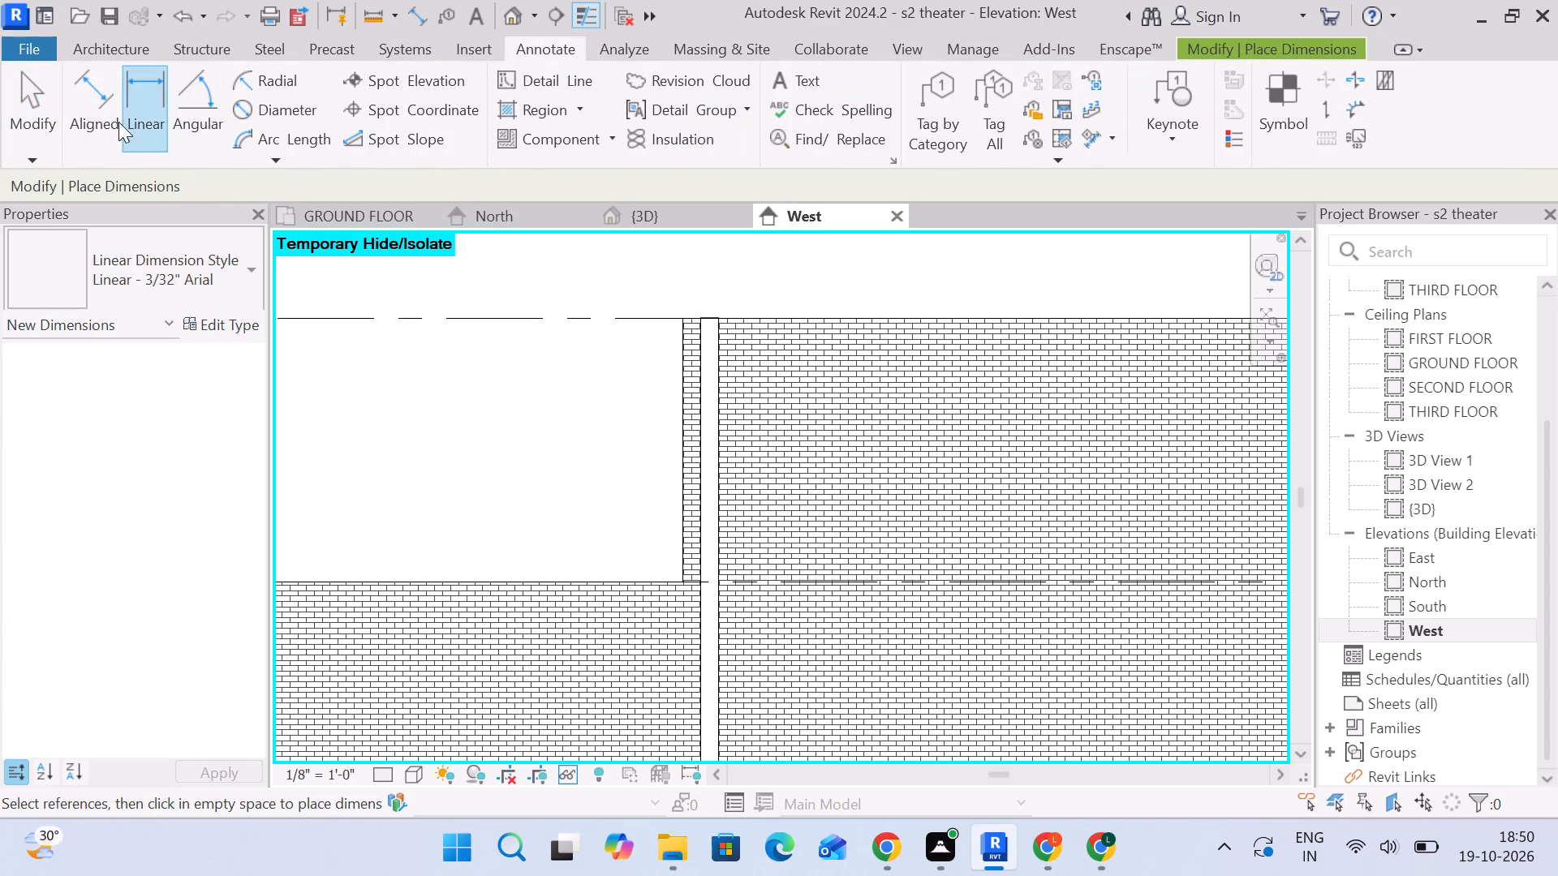
pyautogui.click(83, 109)
pyautogui.moveTo(539, 573); pyautogui.dragTo(541, 556)
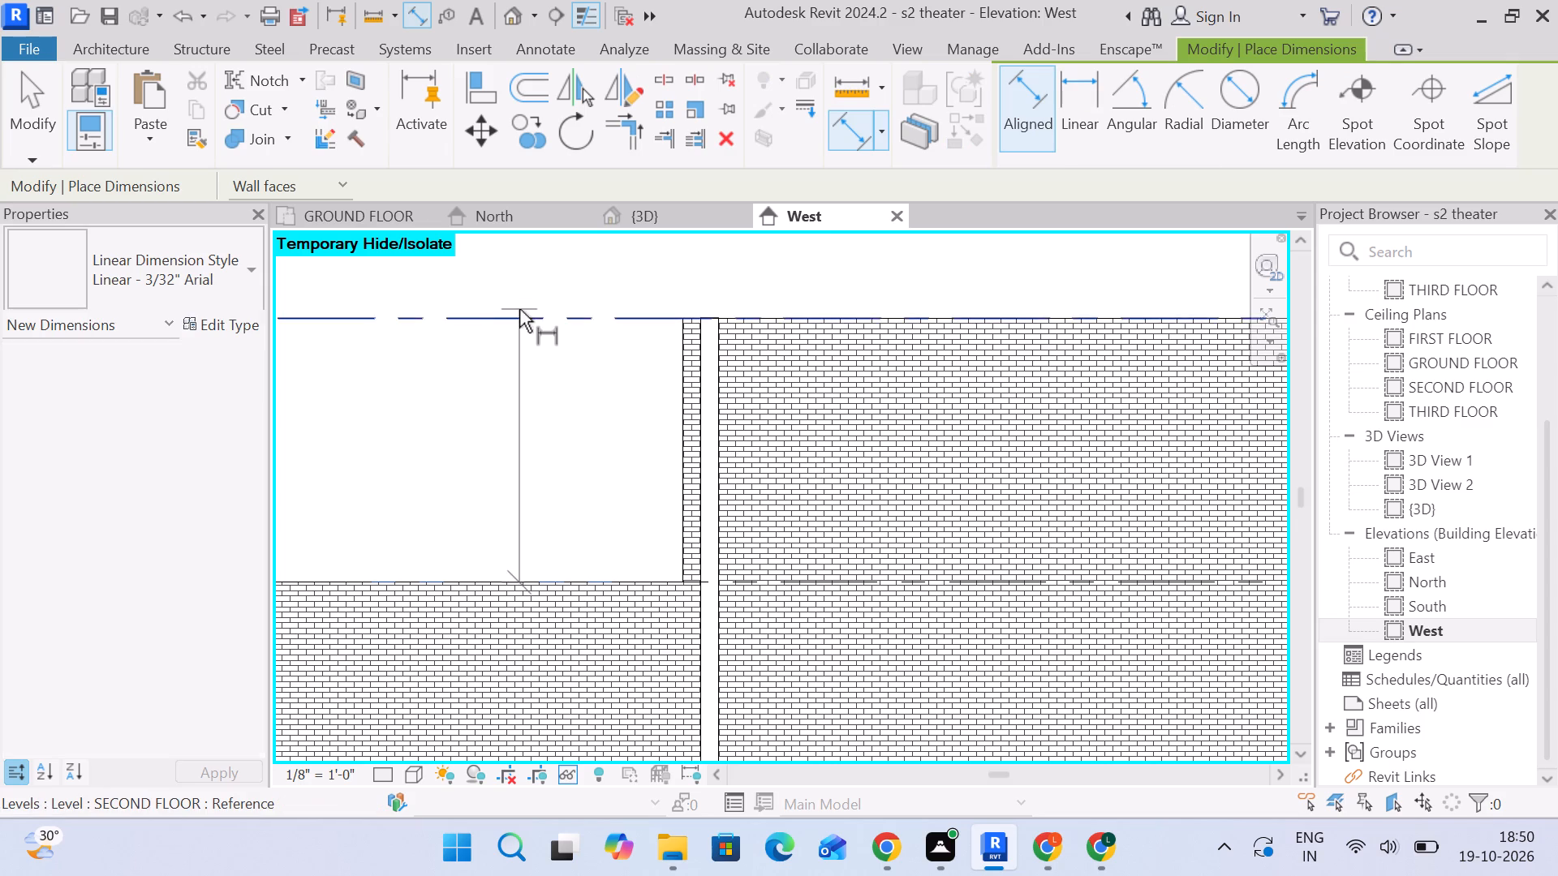
pyautogui.click(528, 318)
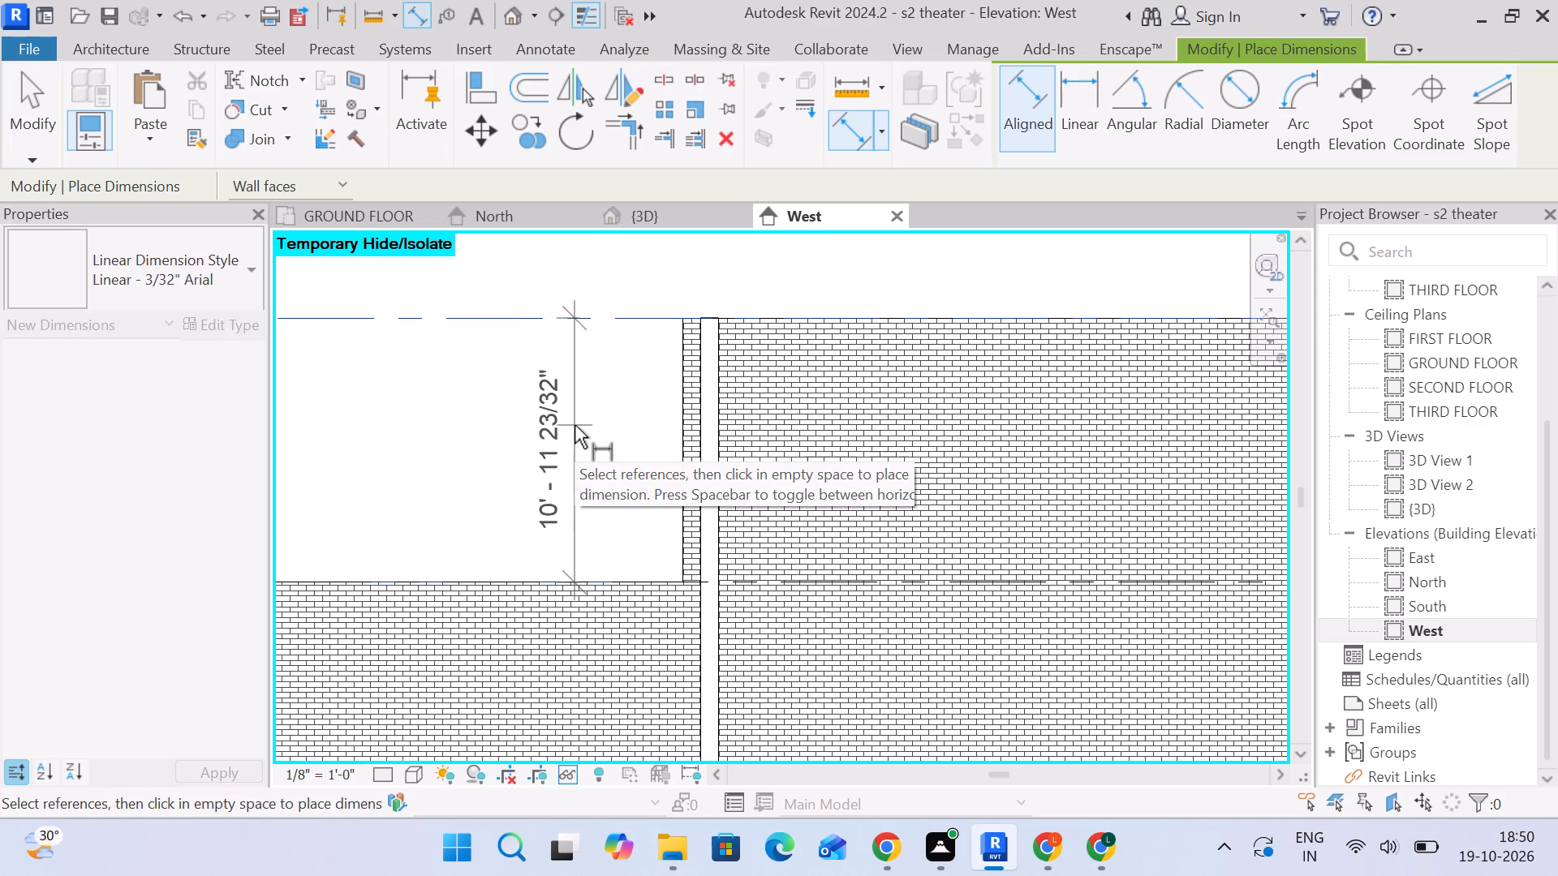
pyautogui.press('Escape')
# Place an aligned dimension between two consecutive treads of the monolithic stair to show its riser height.
pyautogui.scroll(-12, 886, 620)
pyautogui.scroll(-5, 953, 646)
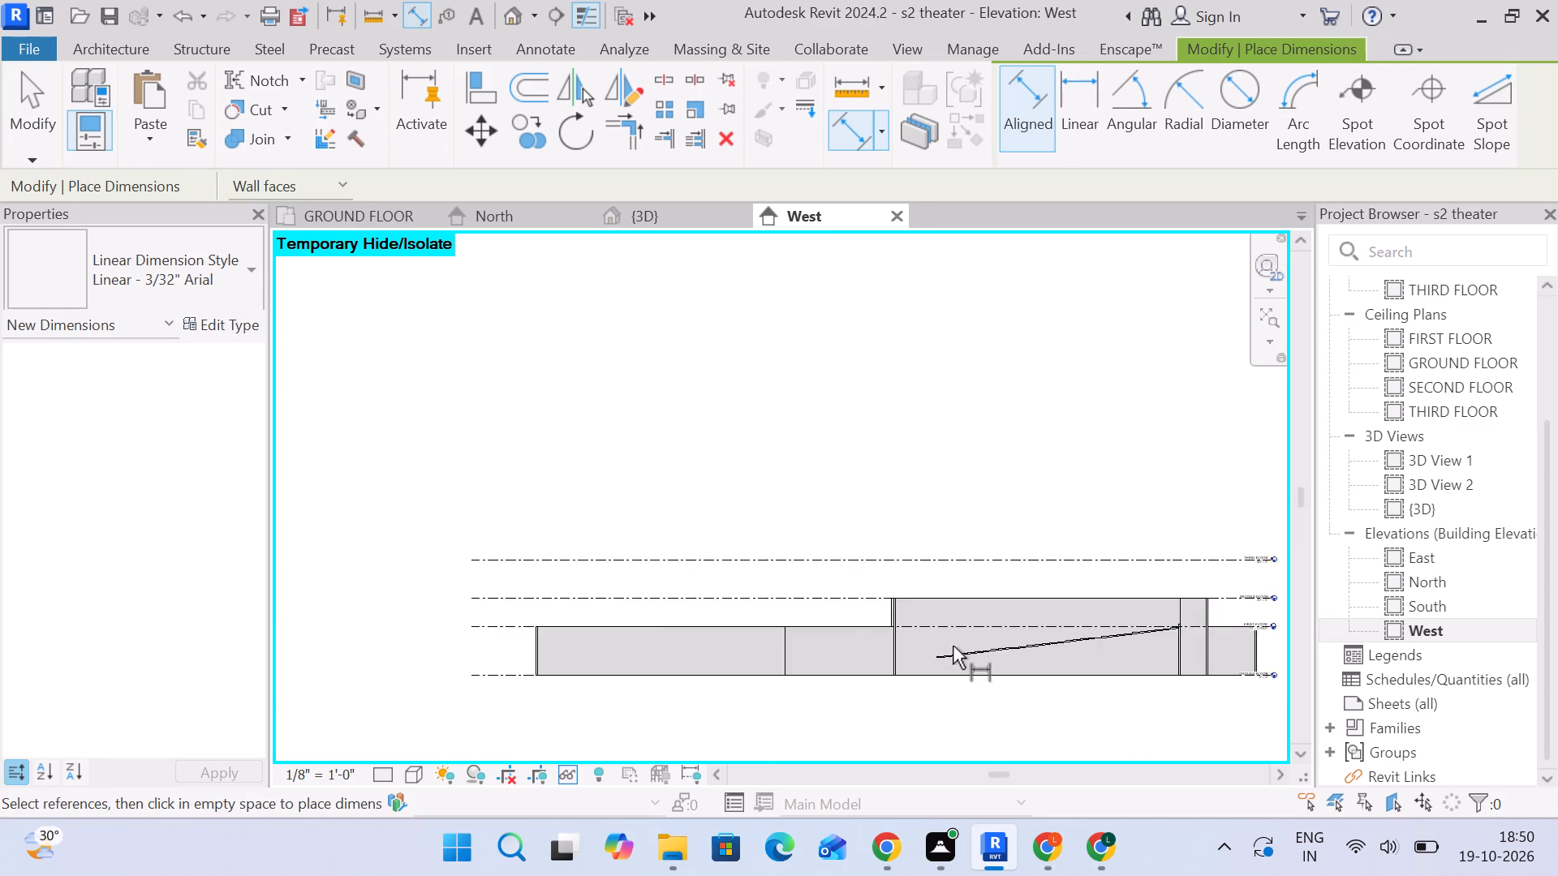
pyautogui.scroll(-5, 963, 656)
pyautogui.scroll(20, 965, 659)
pyautogui.scroll(9, 965, 659)
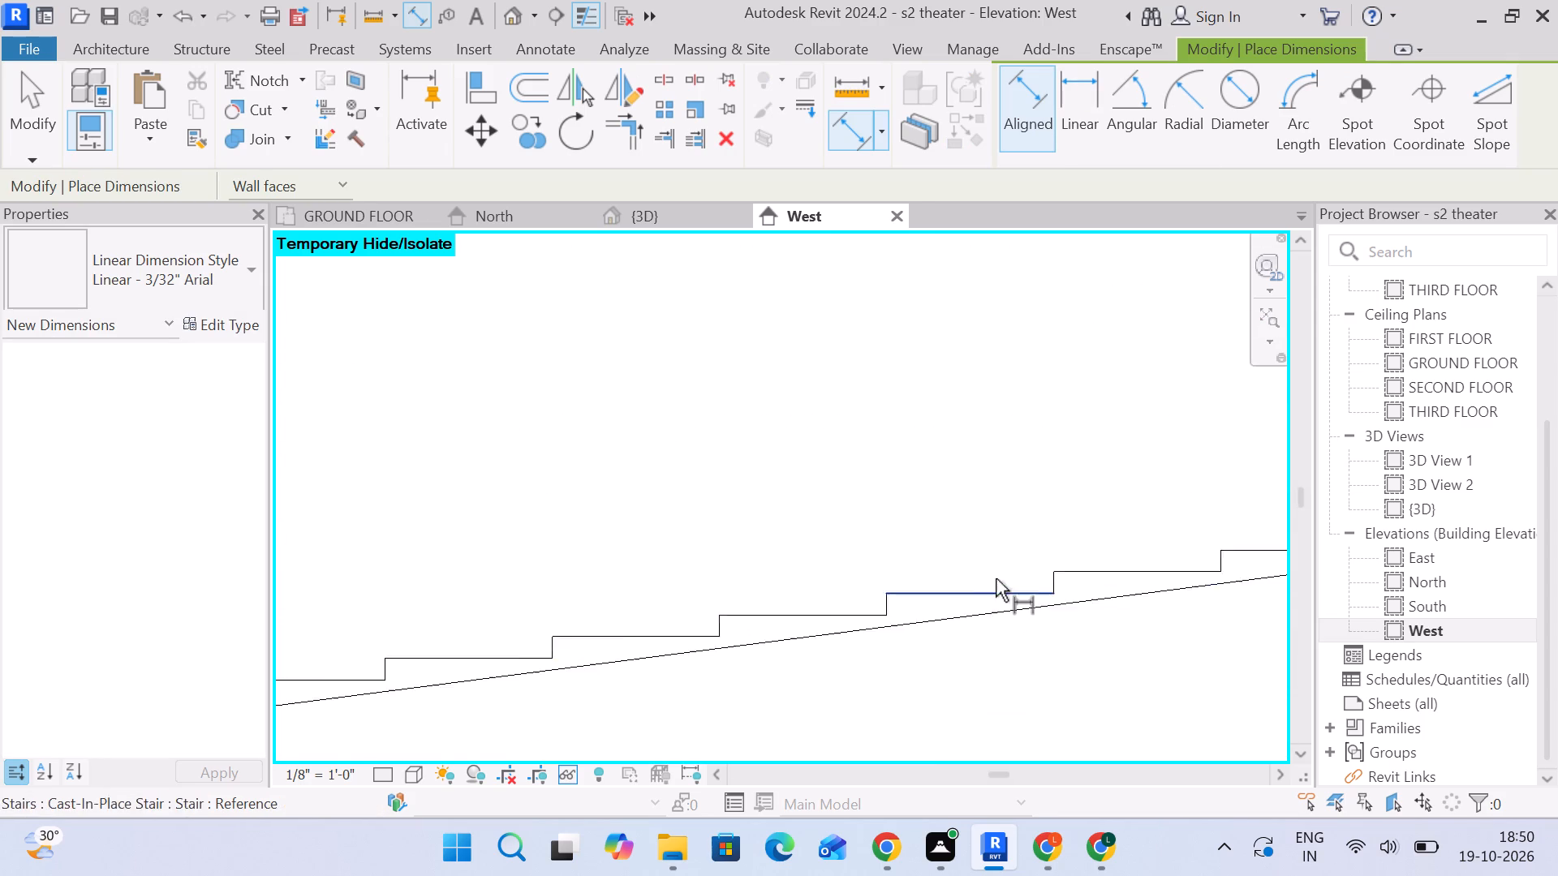
pyautogui.scroll(13, 996, 578)
pyautogui.moveTo(1163, 635); pyautogui.dragTo(861, 630, button='middle')
pyautogui.scroll(5, 847, 619)
pyautogui.click(845, 616)
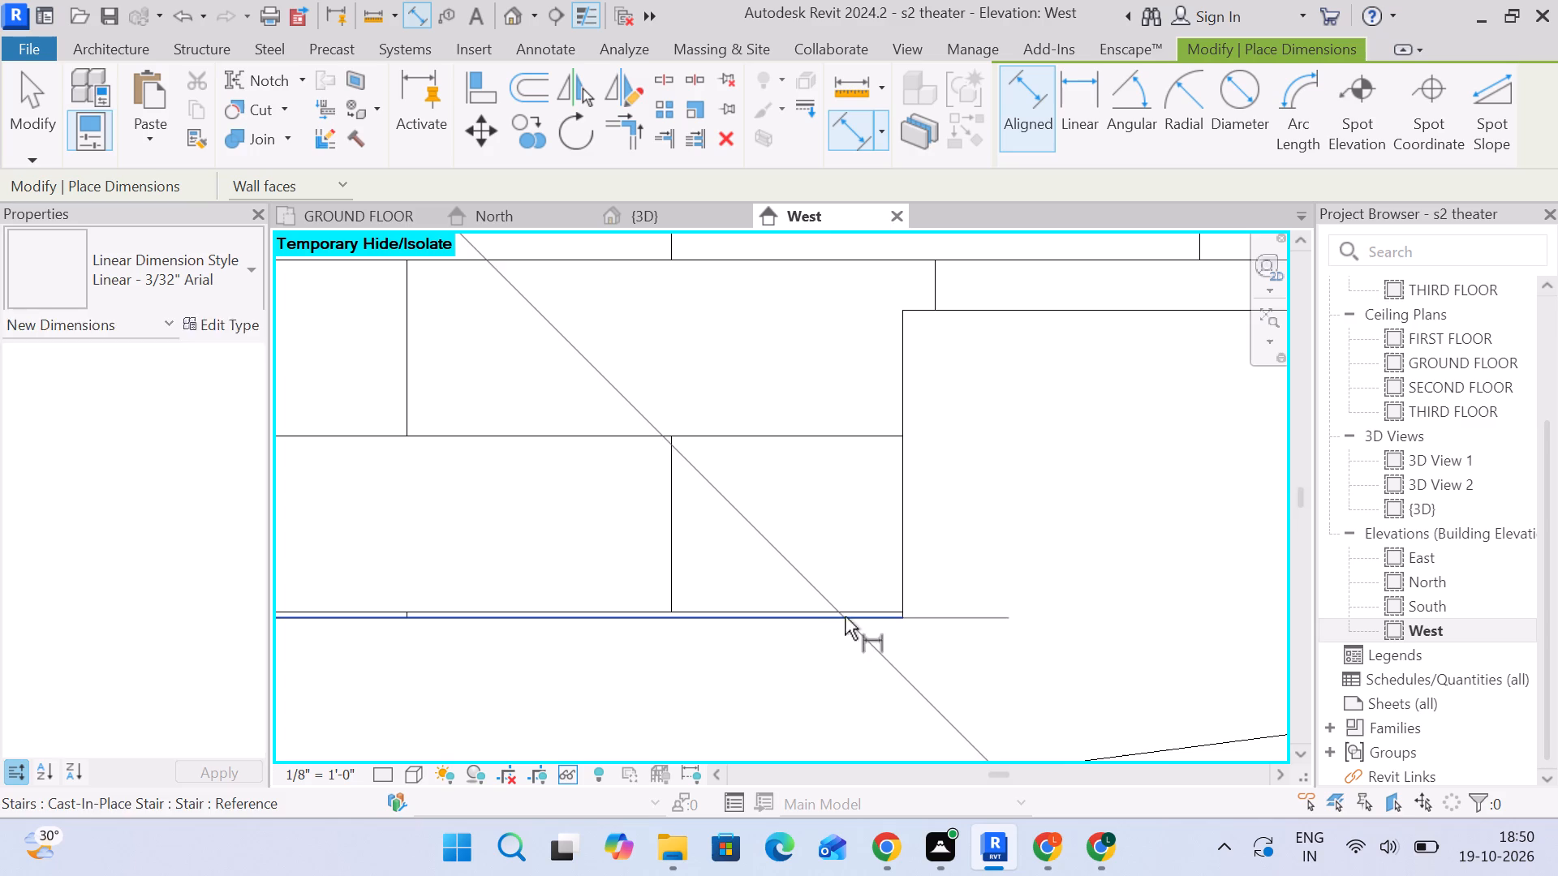
pyautogui.click(1037, 309)
pyautogui.scroll(-6, 1080, 452)
pyautogui.scroll(1, 1057, 472)
pyautogui.scroll(-14, 1057, 472)
pyautogui.moveTo(1042, 480); pyautogui.dragTo(935, 492, button='middle')
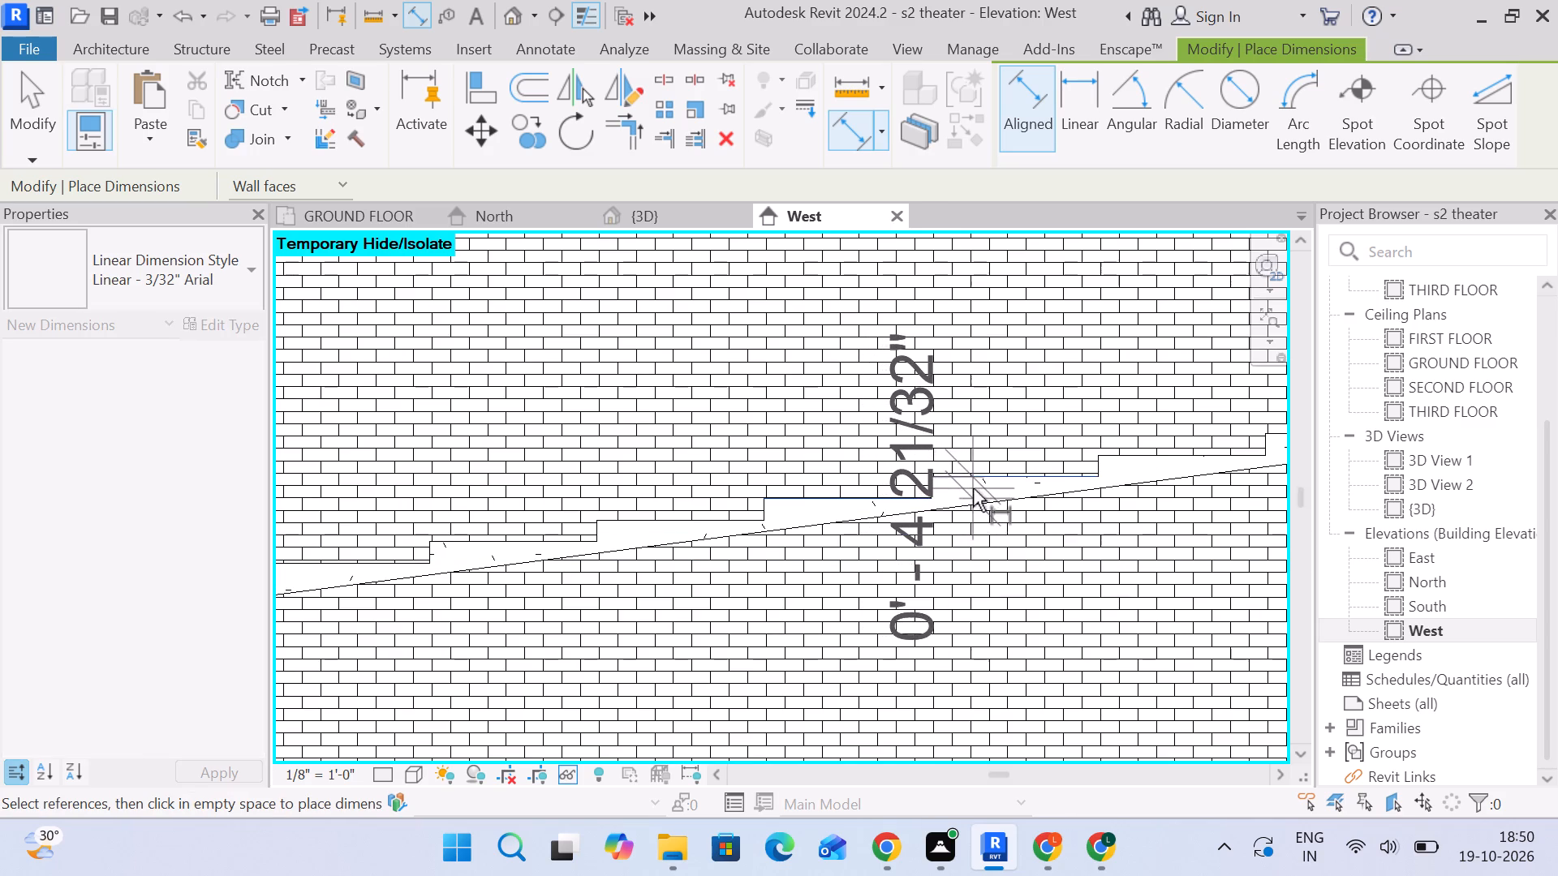
pyautogui.scroll(10, 973, 488)
pyautogui.click(946, 442)
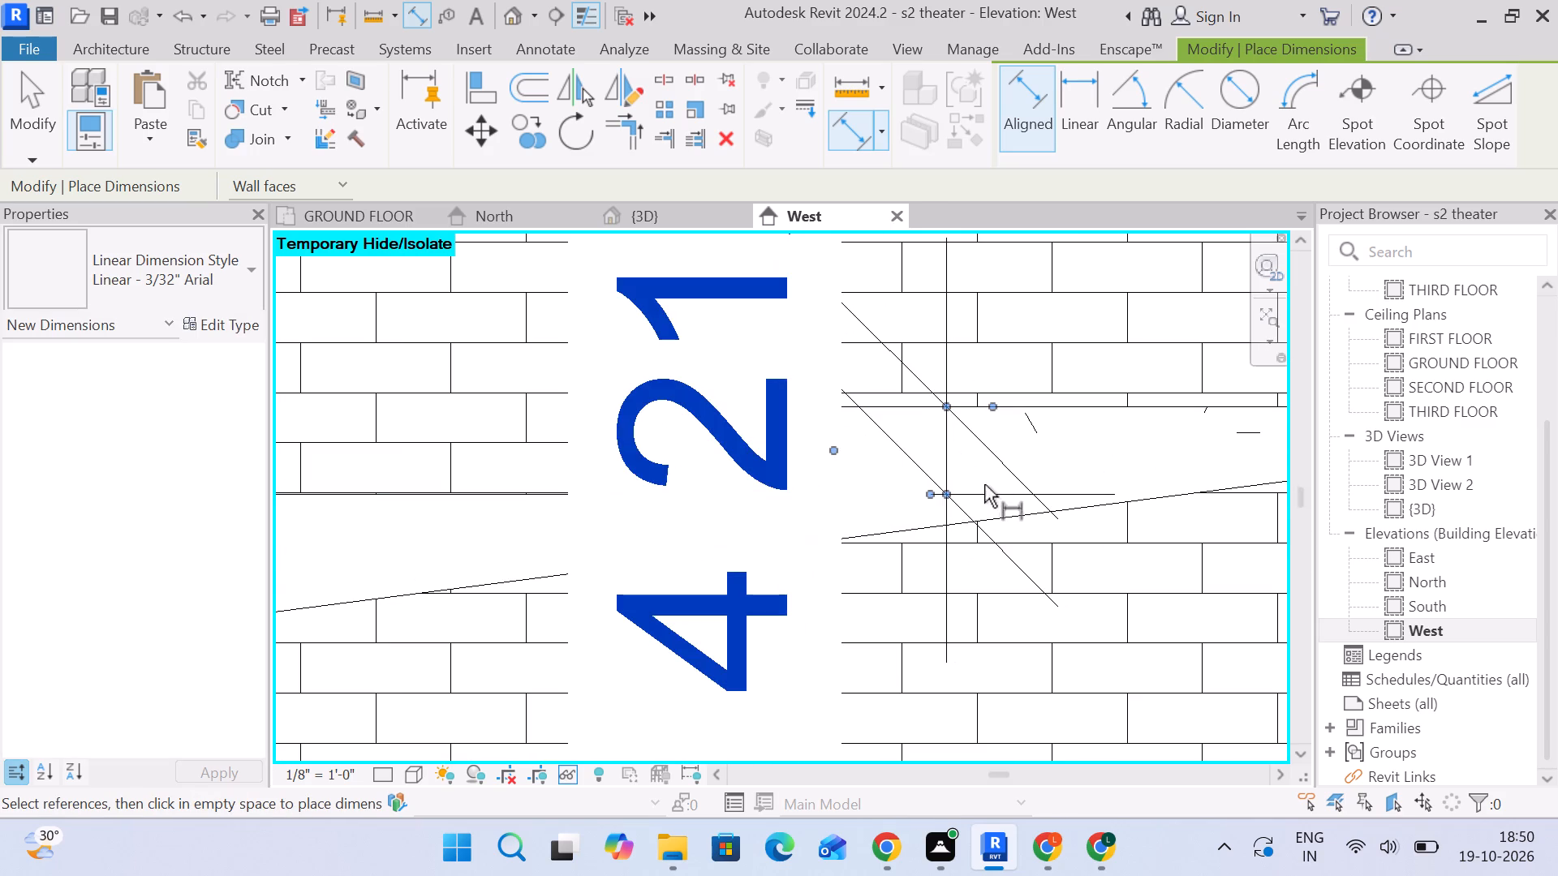
pyautogui.press('Escape')
pyautogui.scroll(-12, 982, 494)
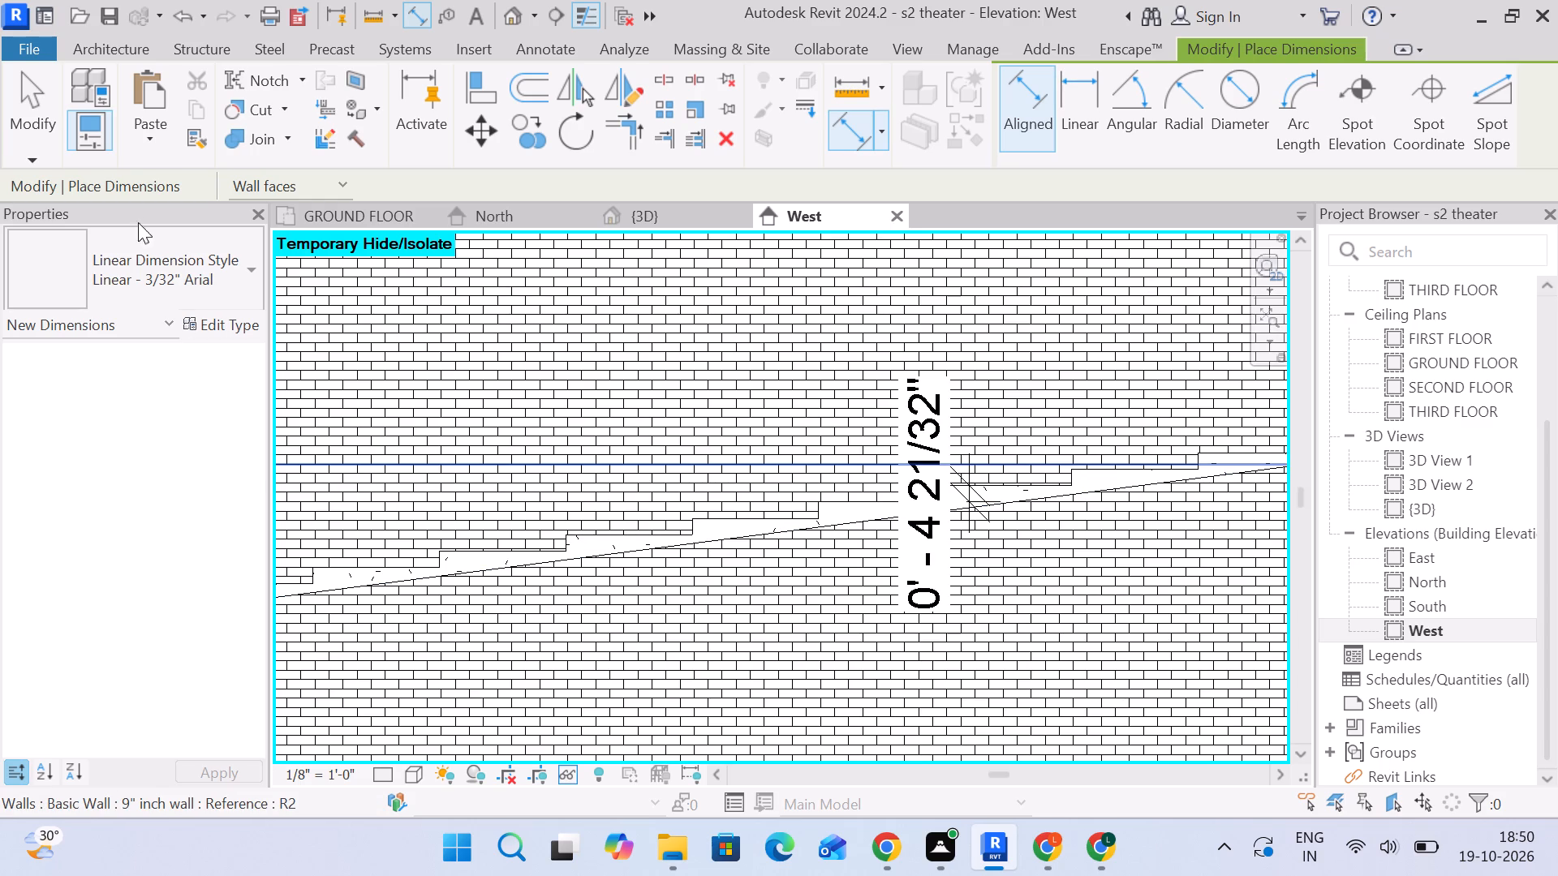
pyautogui.click(49, 111)
# Set the Maximum Riser Height of the Monolithic Stair type to 0' 6".
pyautogui.click(212, 333)
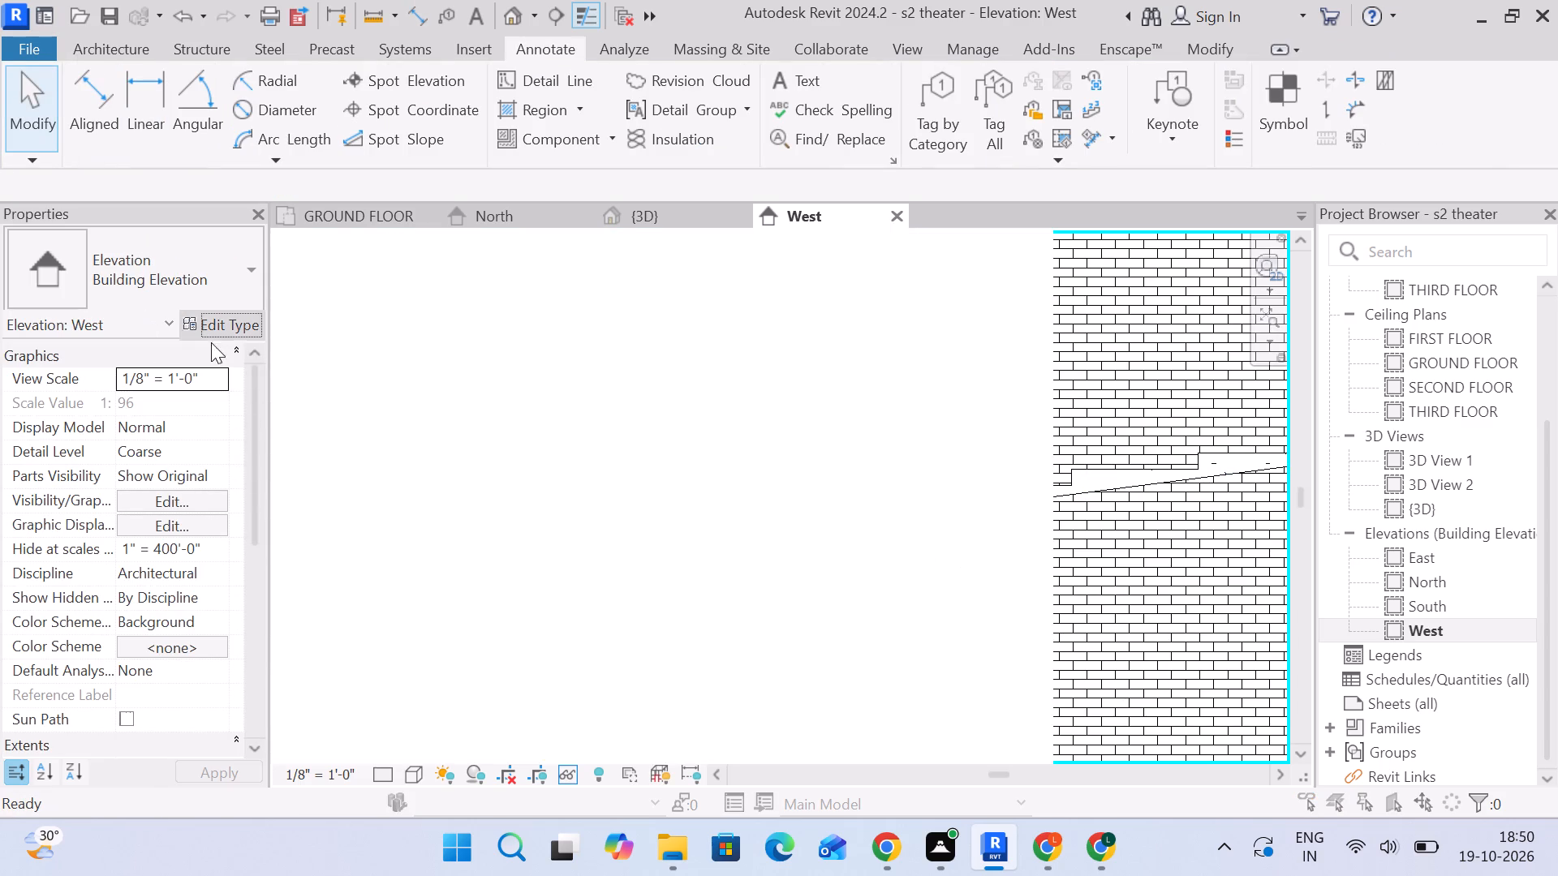
pyautogui.click(552, 25)
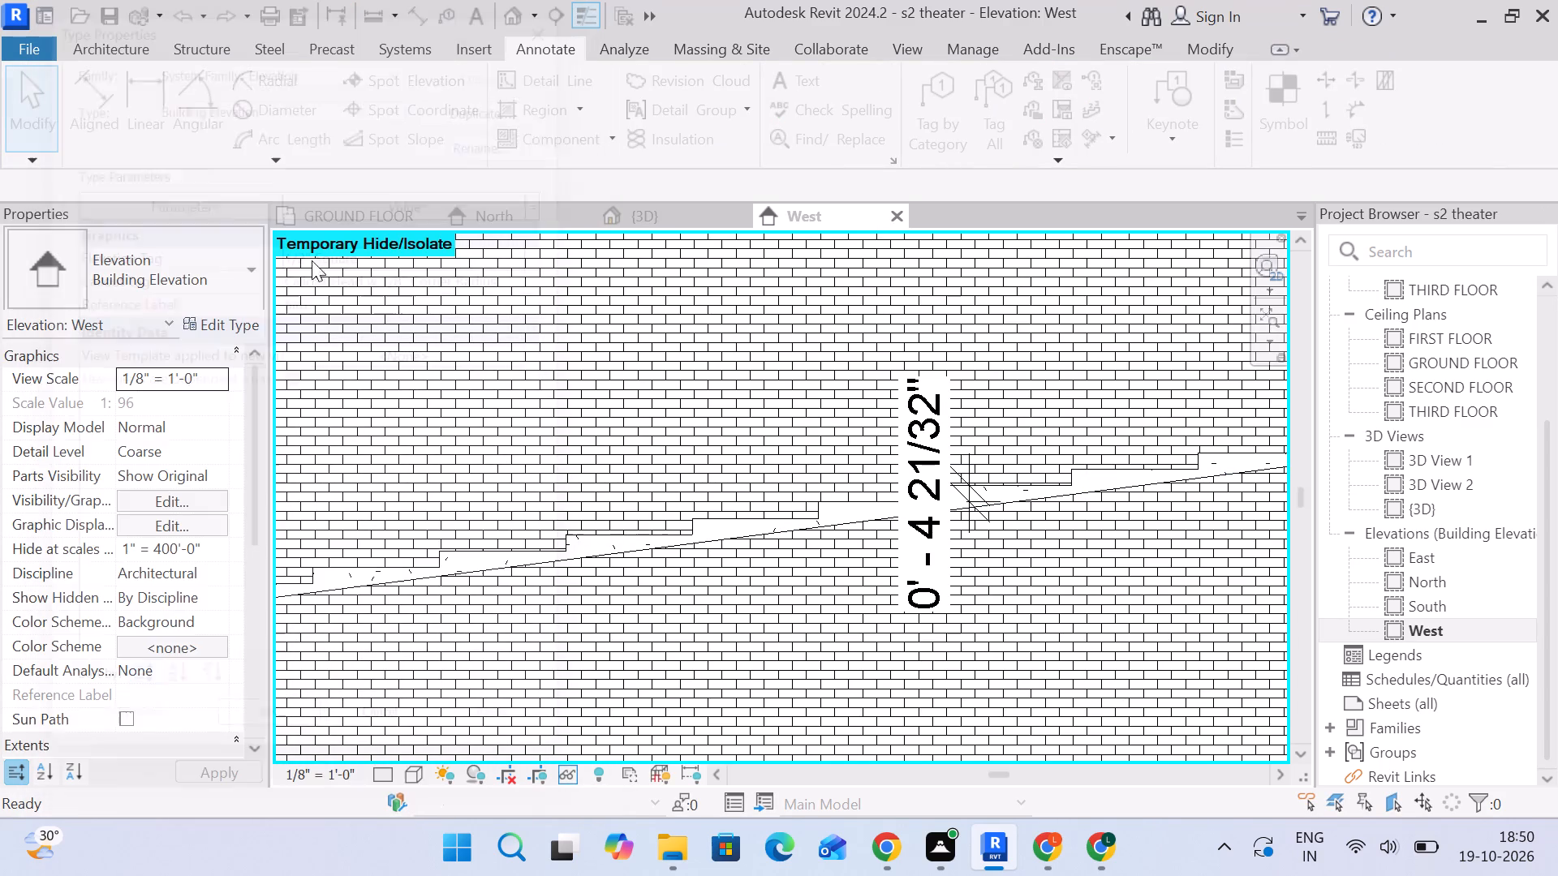
pyautogui.click(800, 521)
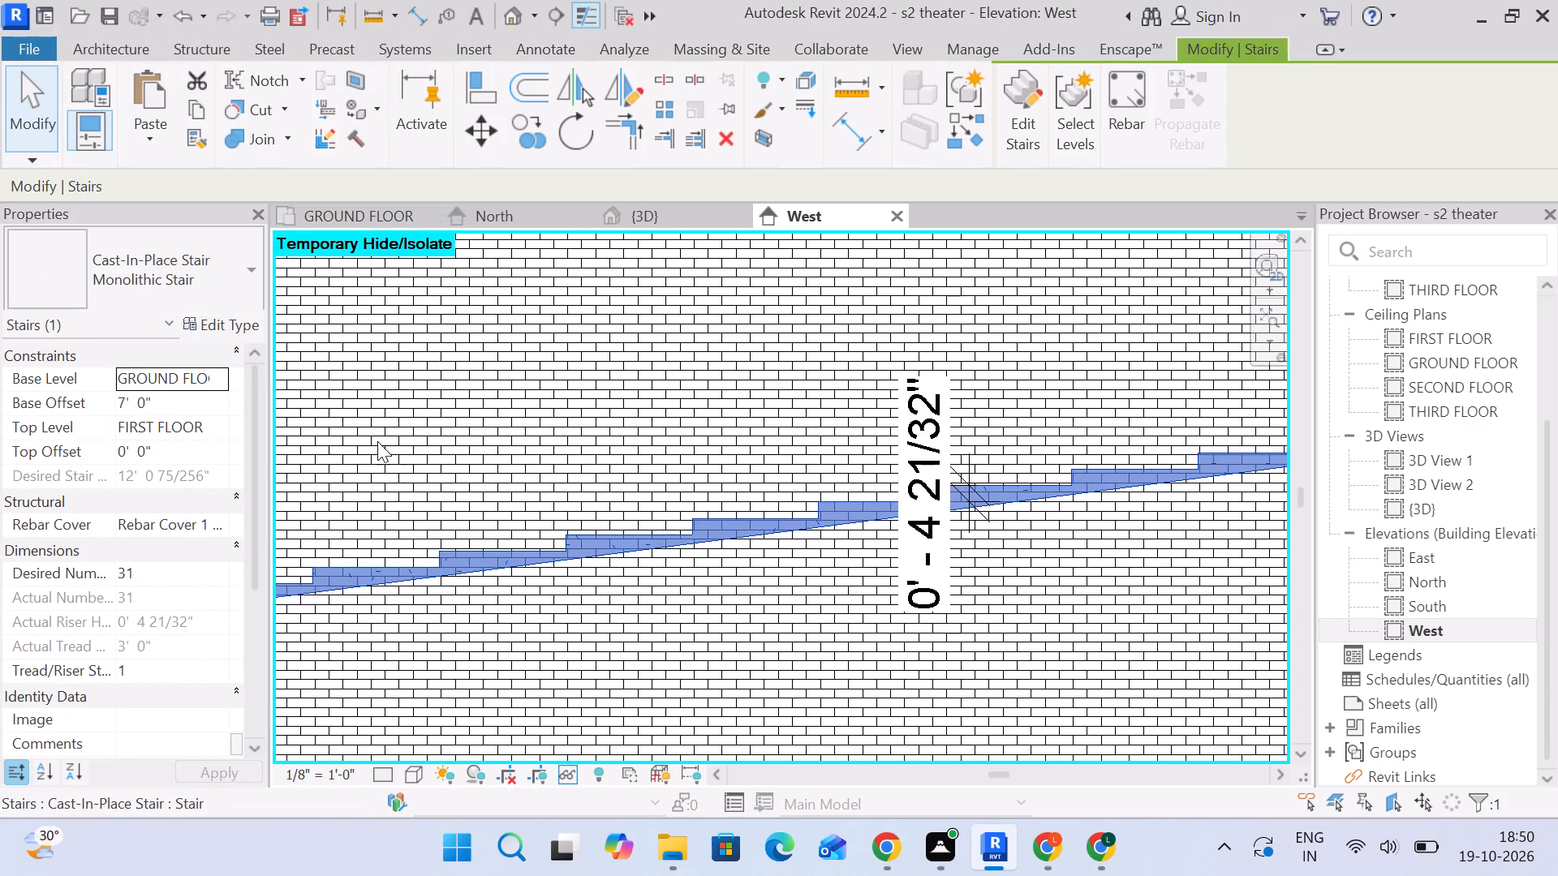
pyautogui.click(224, 328)
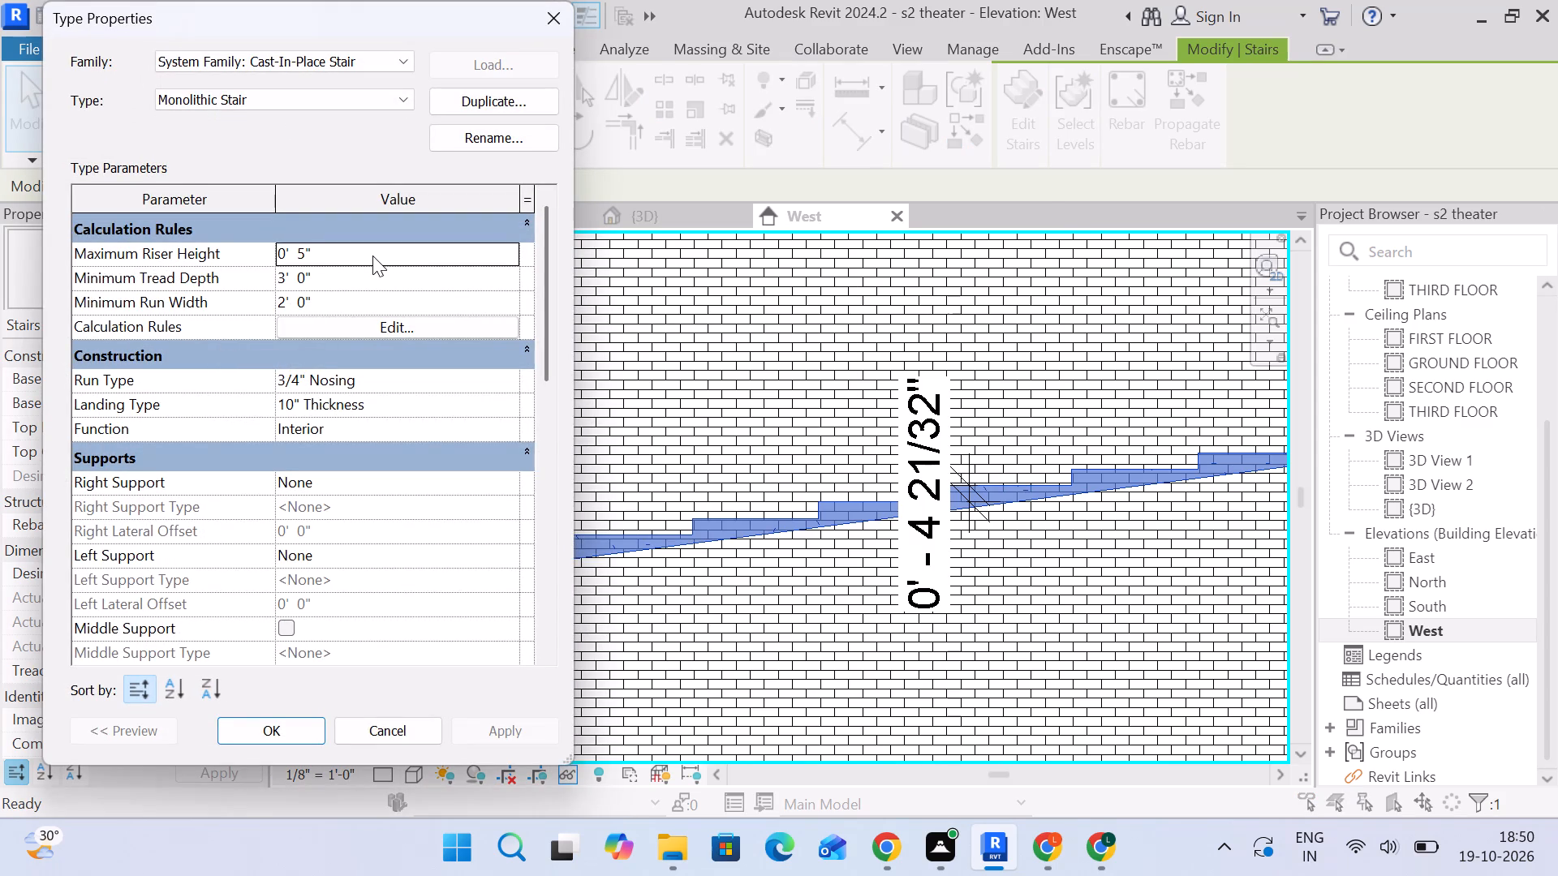
pyautogui.click(359, 255)
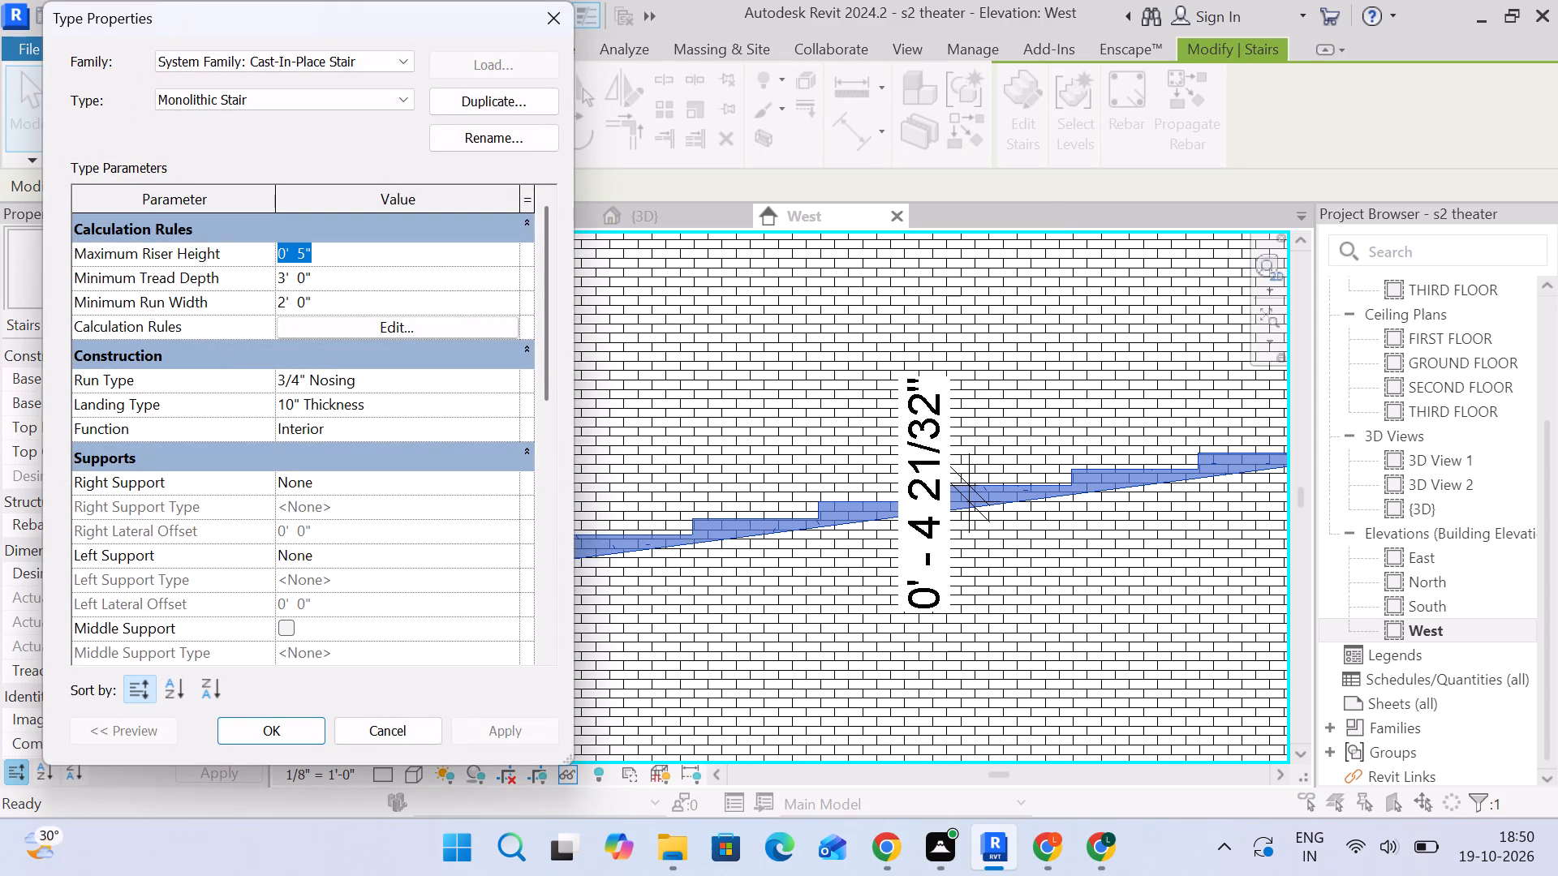
pyautogui.press('6')
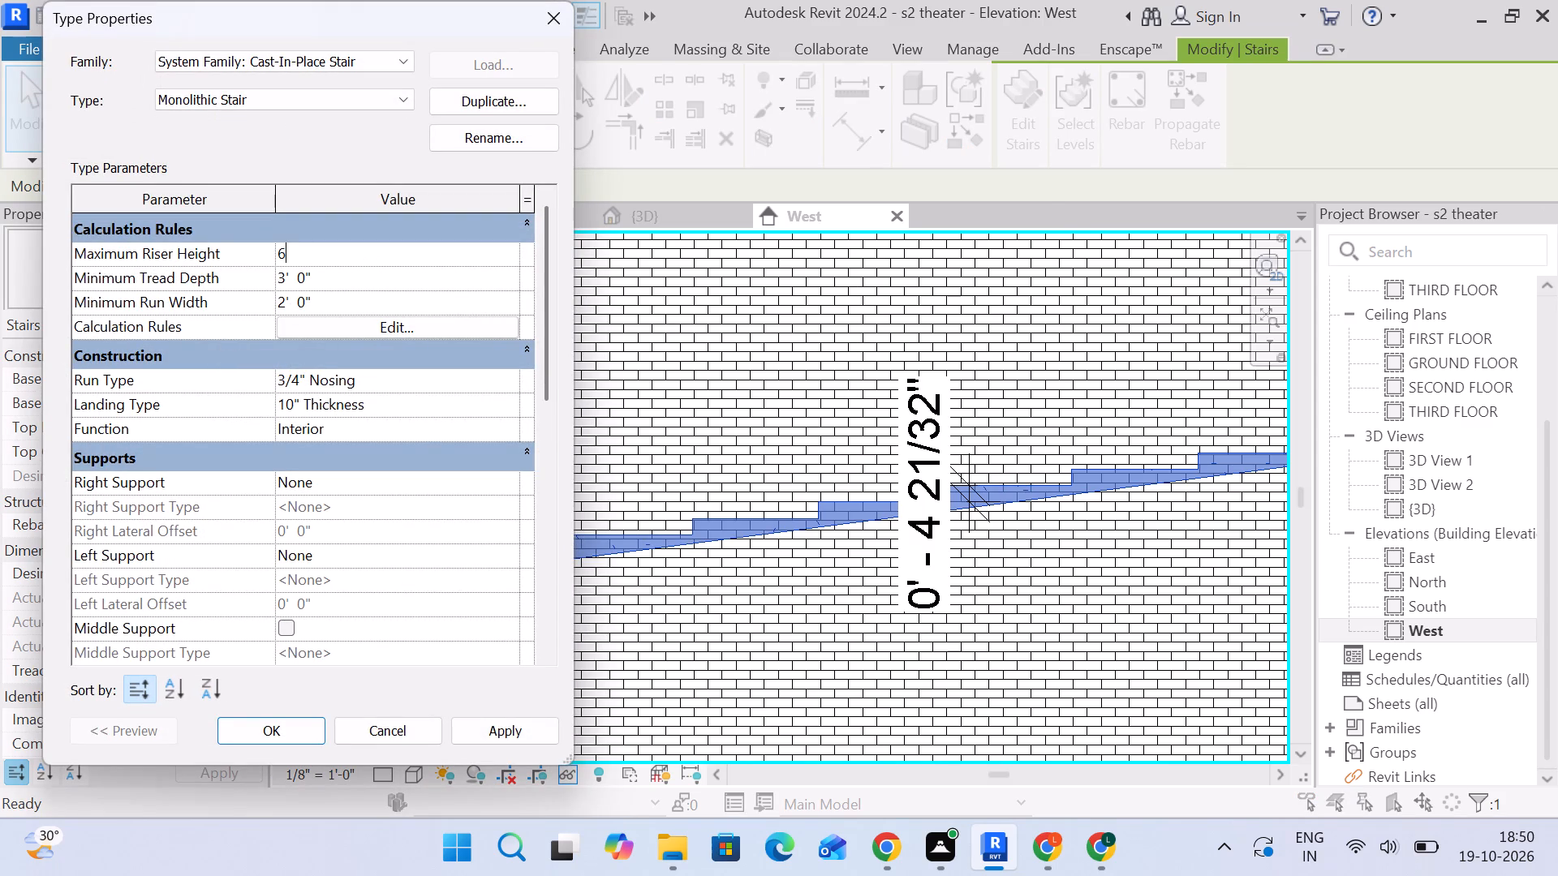
pyautogui.hotkey('shift', '"')
pyautogui.press('Return')
pyautogui.click(473, 728)
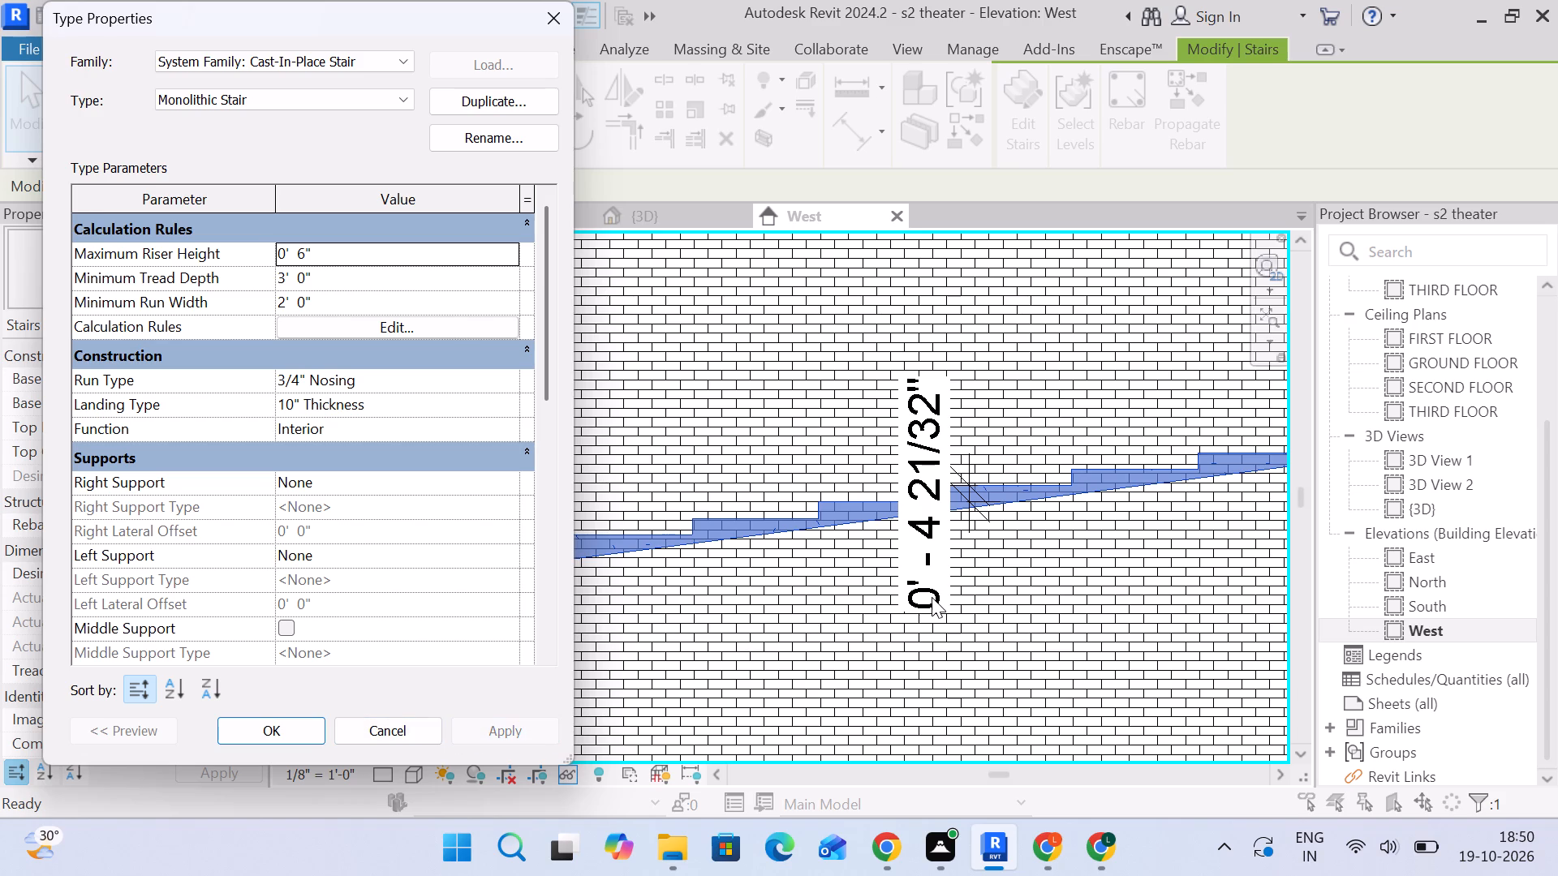
pyautogui.click(301, 728)
# Set the monolithic stair's Base Offset to 0' 0".
pyautogui.click(199, 394)
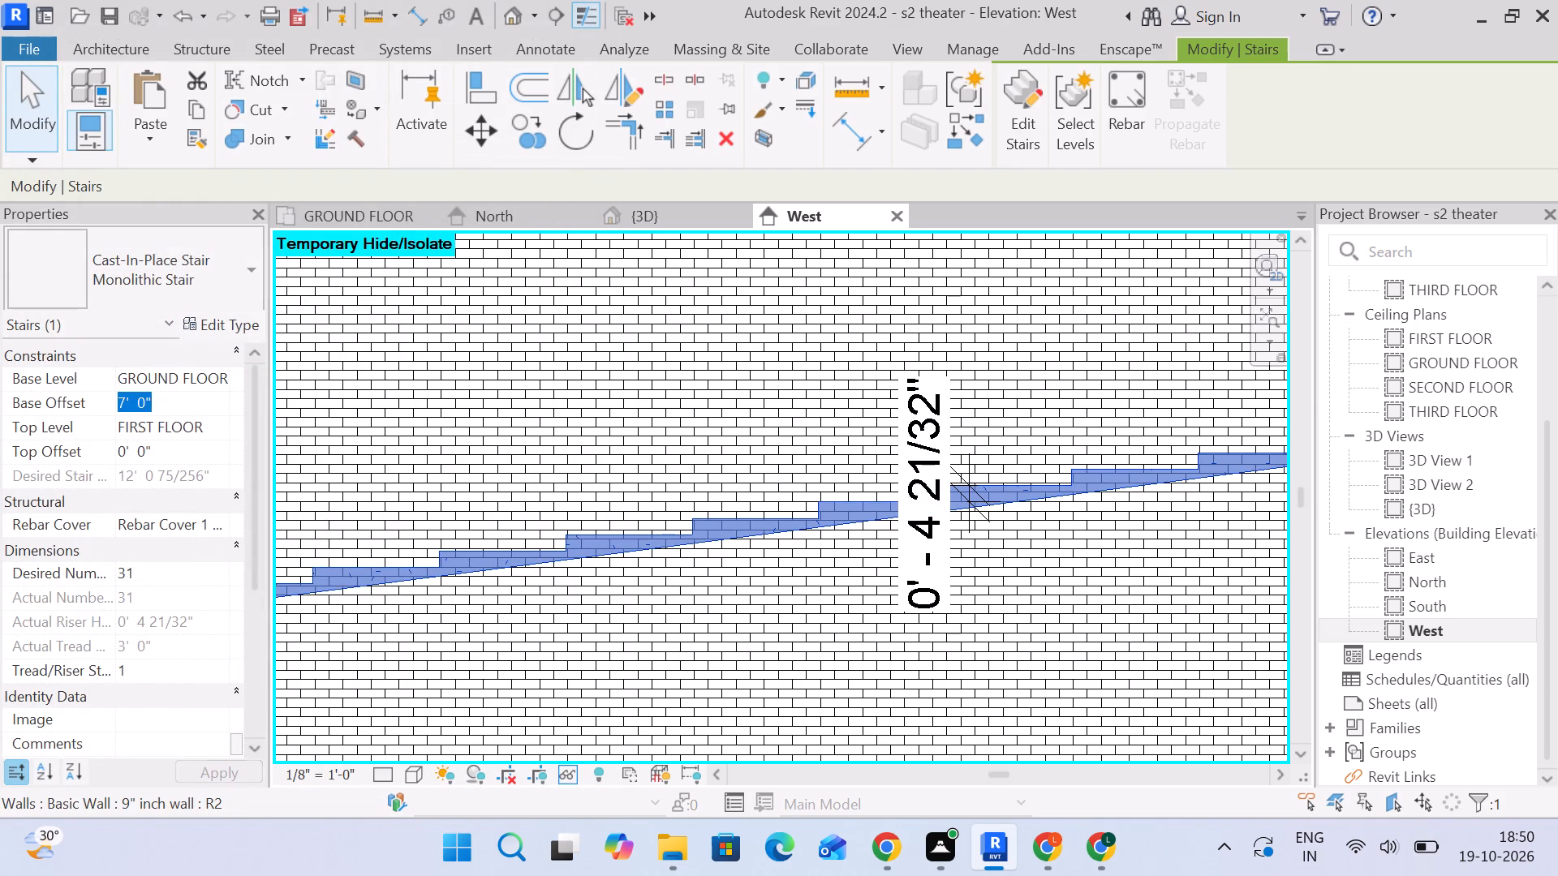
pyautogui.press('0')
pyautogui.press('Return')
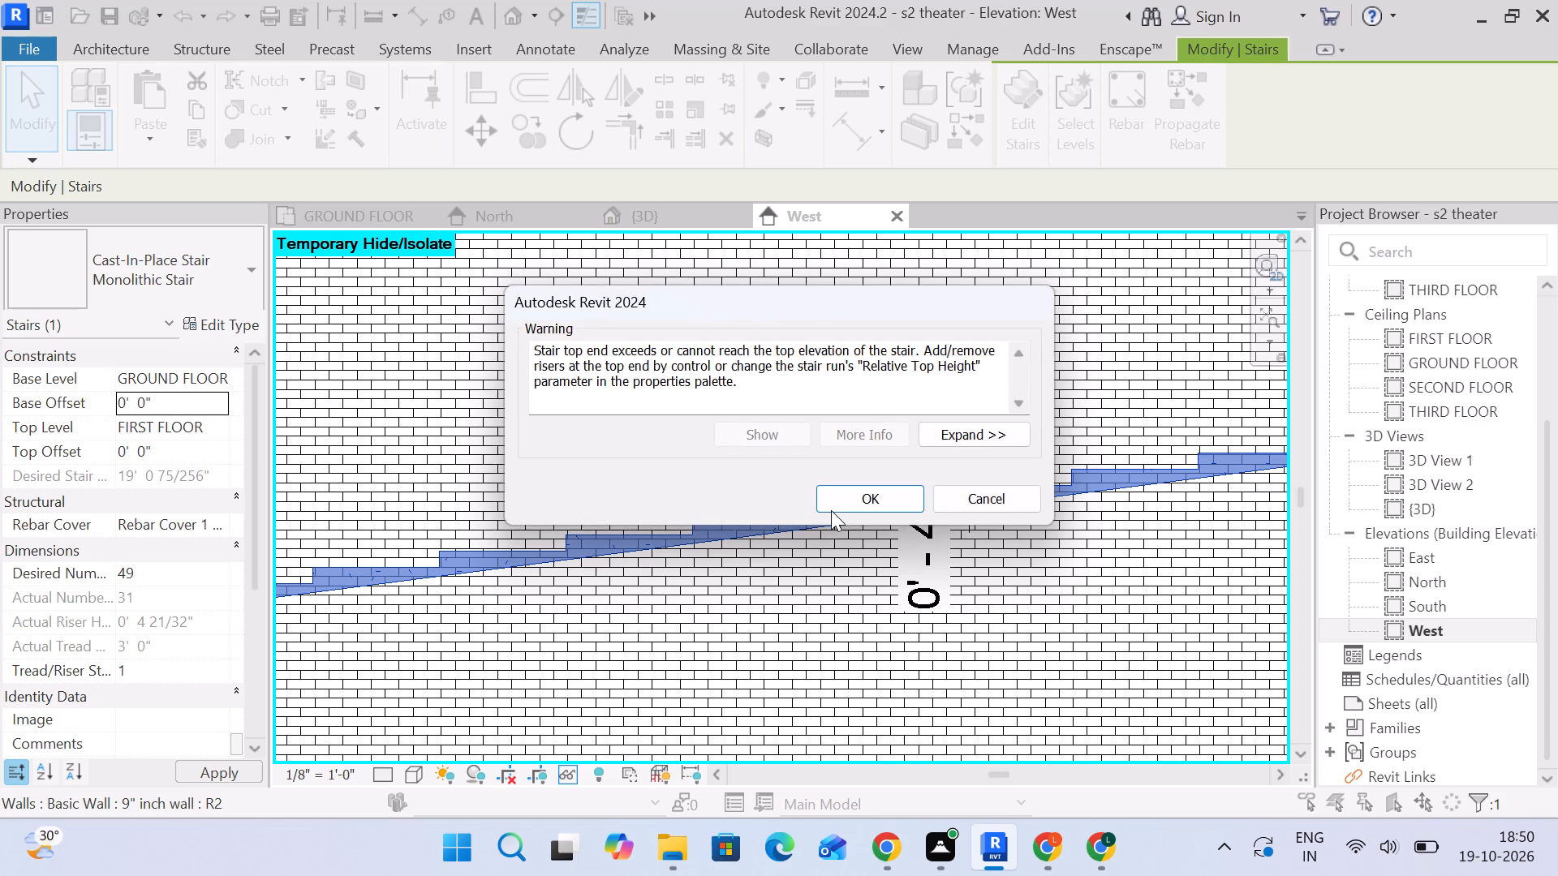
pyautogui.click(831, 509)
# Examine the stair's dimensioned riser, its base at GROUND FLOOR, and its upper end against the end wall and FIRST FLOOR level.
pyautogui.scroll(-4, 820, 559)
pyautogui.moveTo(807, 578); pyautogui.dragTo(789, 486, button='middle')
pyautogui.scroll(1, 789, 486)
pyautogui.scroll(-4, 793, 488)
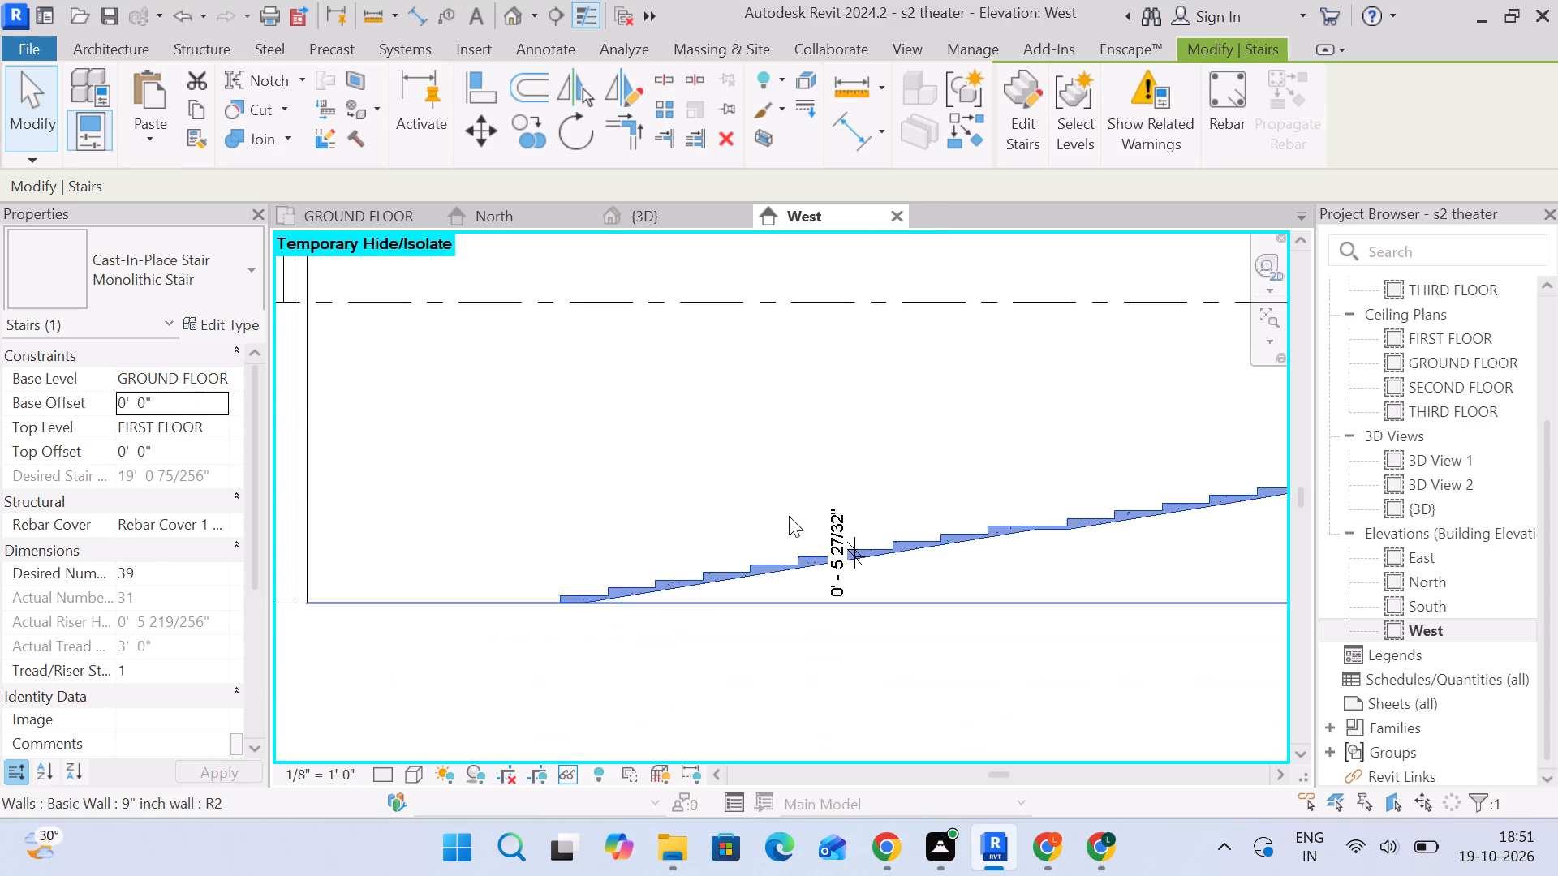
pyautogui.scroll(-1, 789, 516)
pyautogui.scroll(4, 590, 588)
pyautogui.scroll(-5, 923, 615)
pyautogui.moveTo(1005, 639); pyautogui.dragTo(669, 591, button='middle')
pyautogui.moveTo(919, 516); pyautogui.dragTo(488, 517, button='middle')
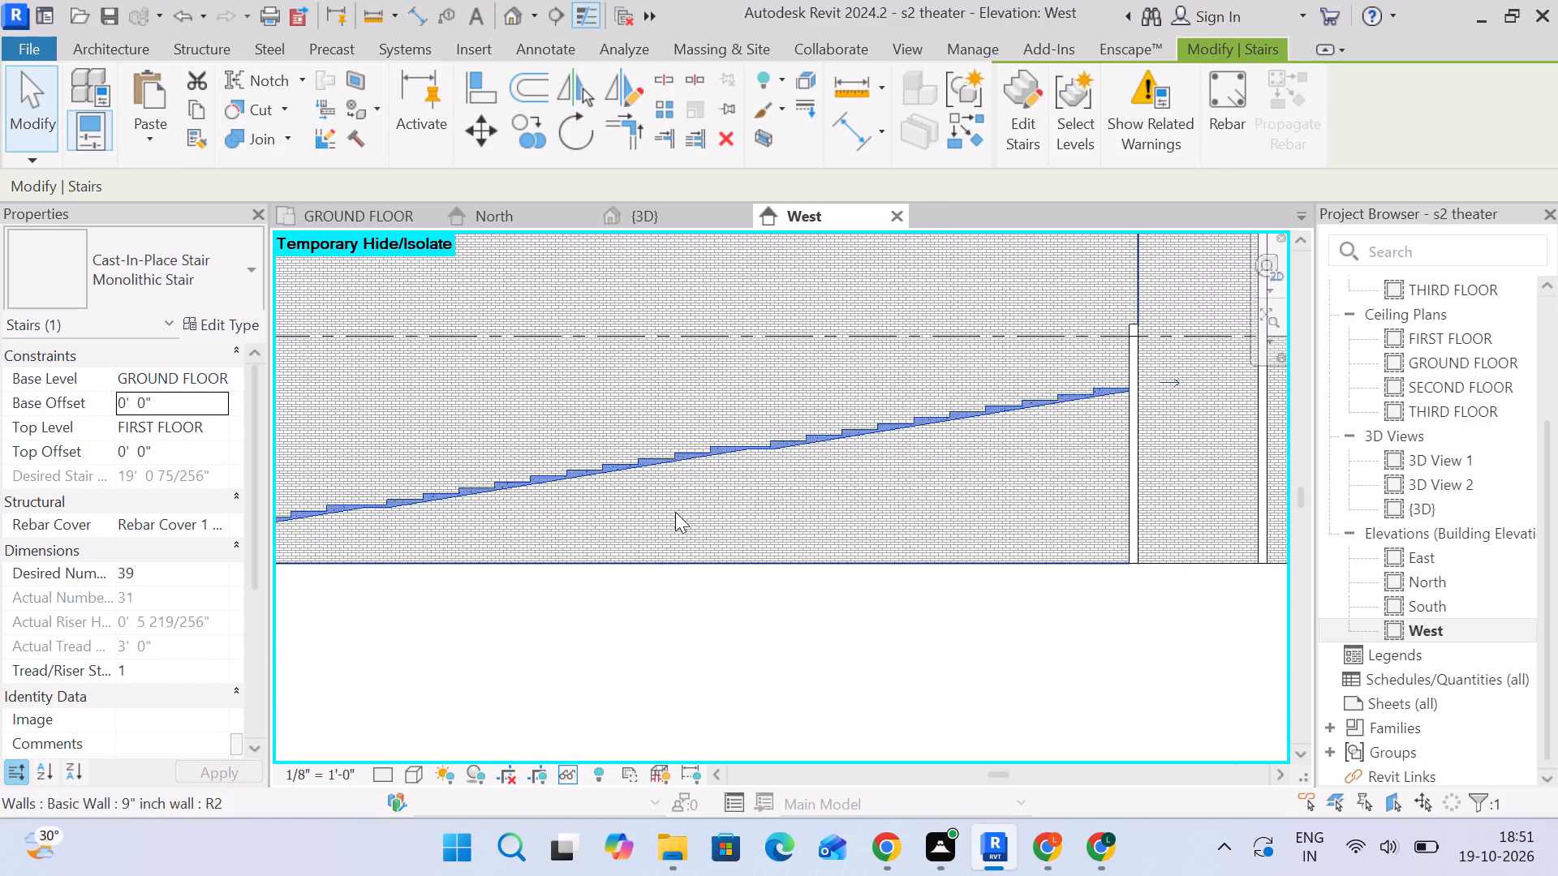
pyautogui.scroll(4, 1004, 377)
pyautogui.scroll(3, 1141, 423)
pyautogui.scroll(-9, 1151, 428)
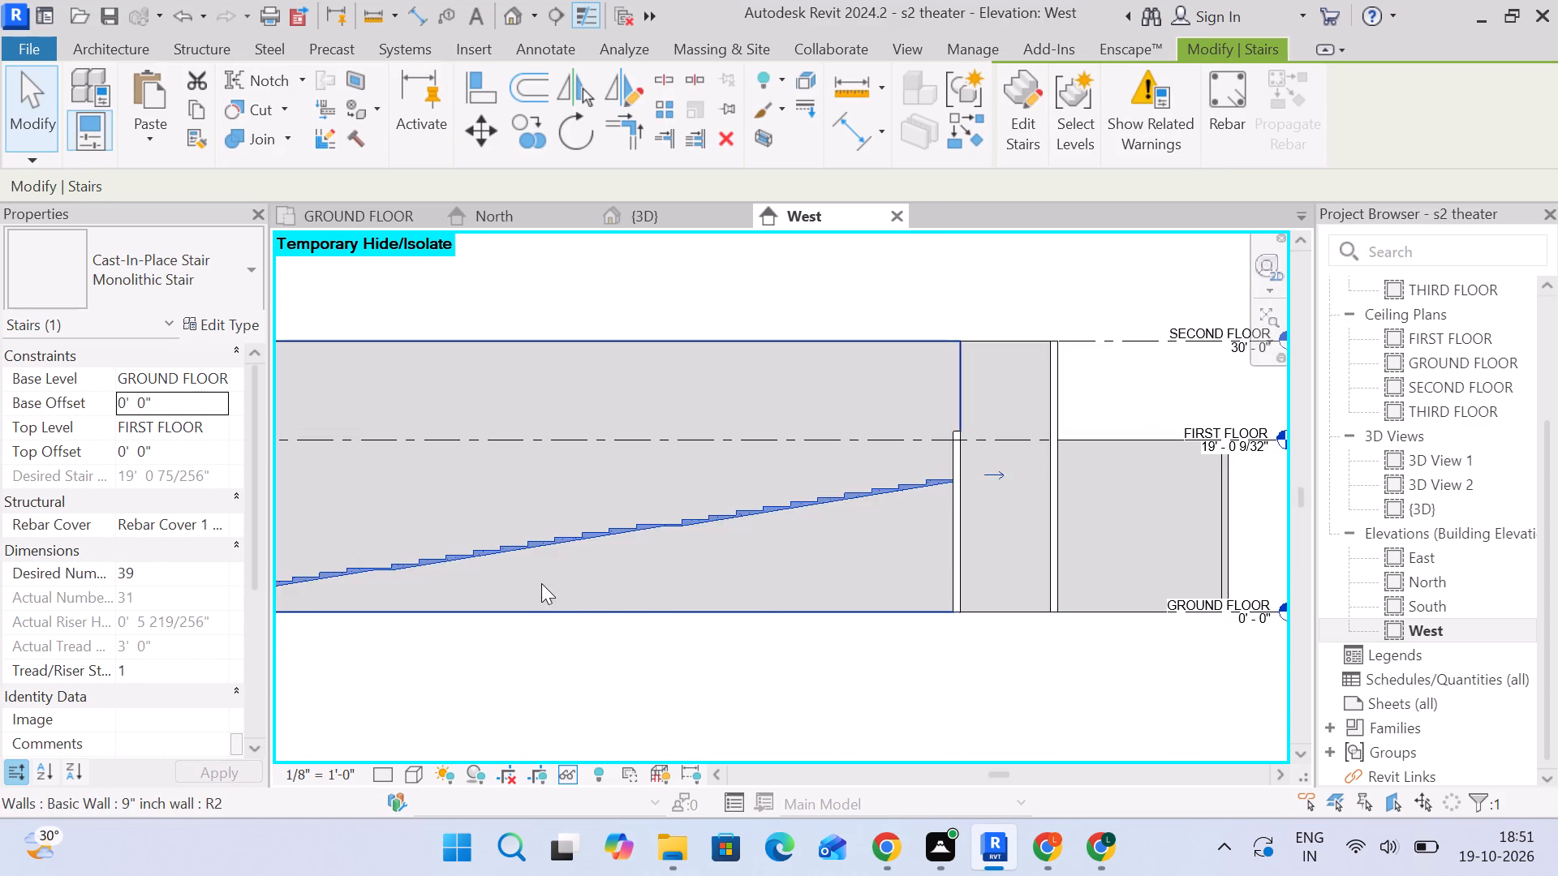
pyautogui.scroll(18, 537, 571)
pyautogui.scroll(-12, 562, 584)
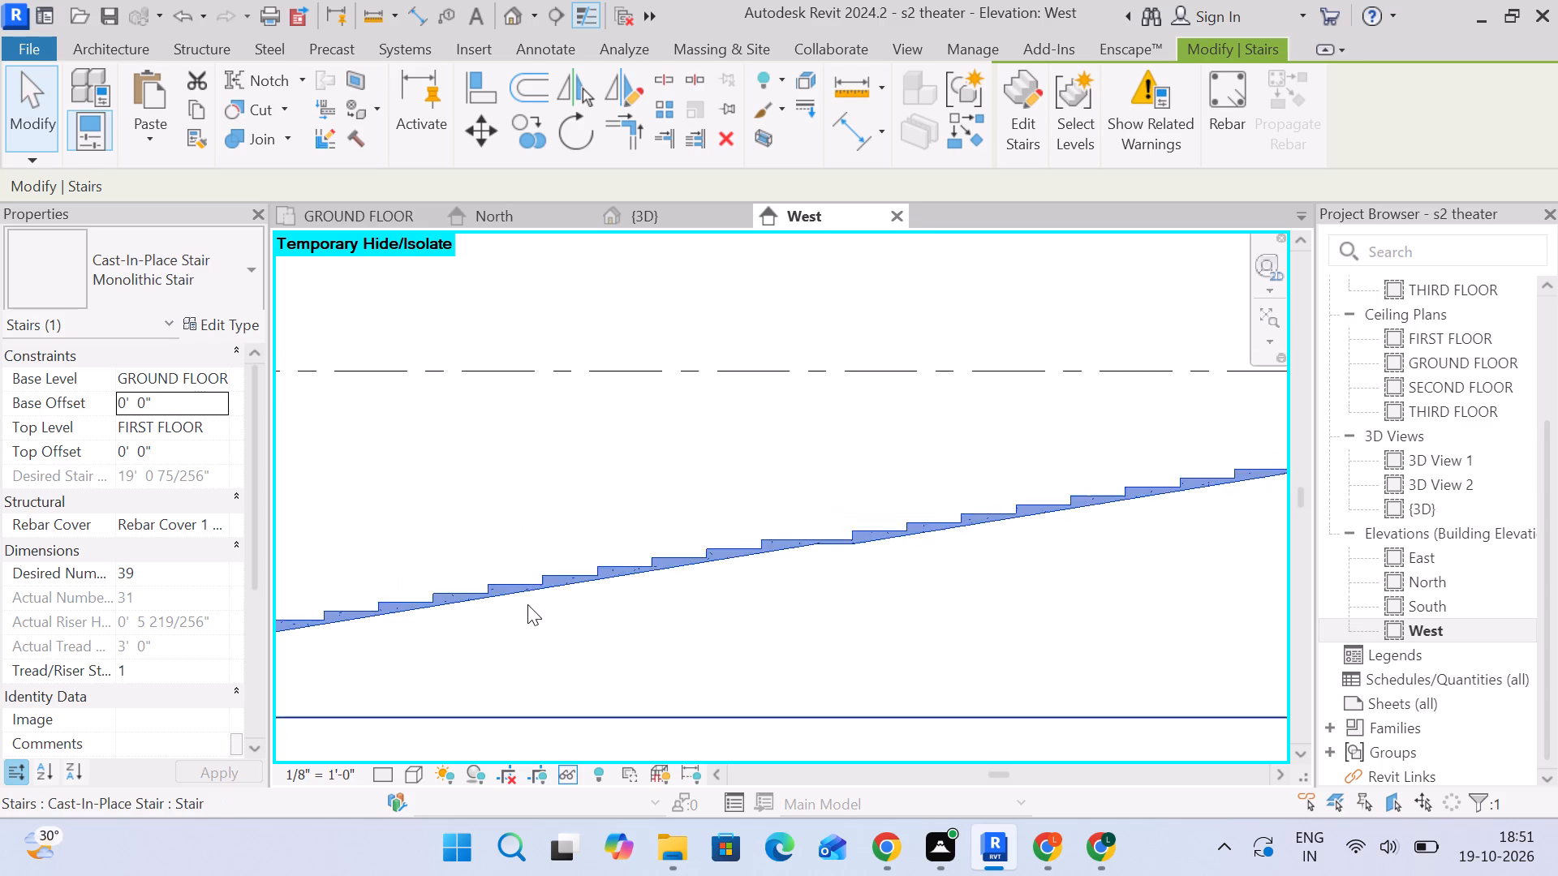
pyautogui.scroll(-6, 527, 604)
pyautogui.moveTo(484, 608); pyautogui.dragTo(887, 429, button='middle')
pyautogui.scroll(9, 687, 432)
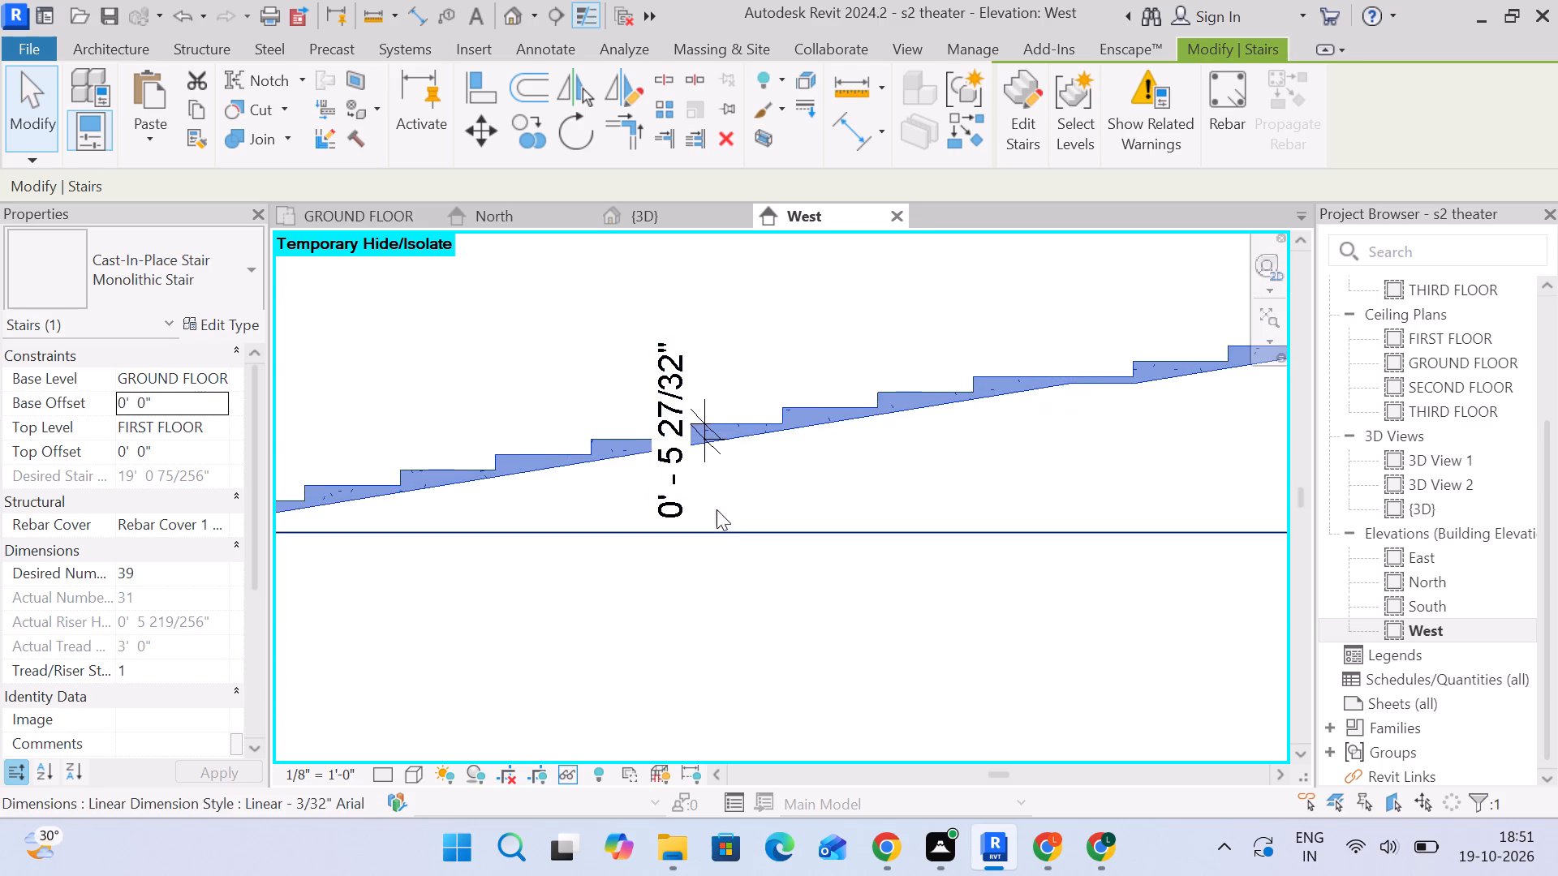
pyautogui.scroll(5, 652, 414)
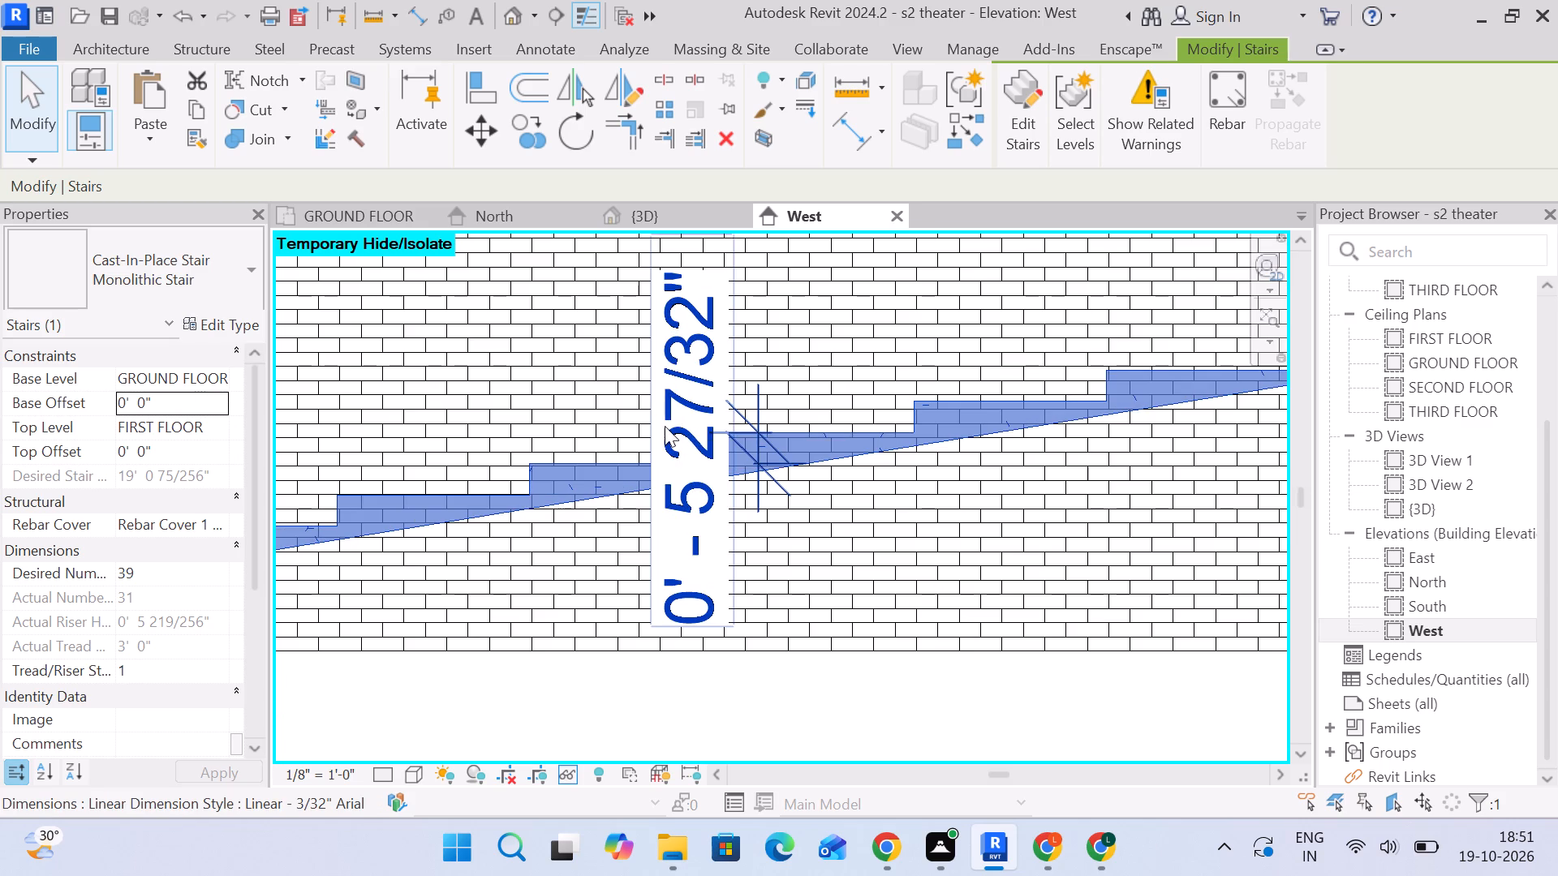
pyautogui.scroll(-1, 631, 405)
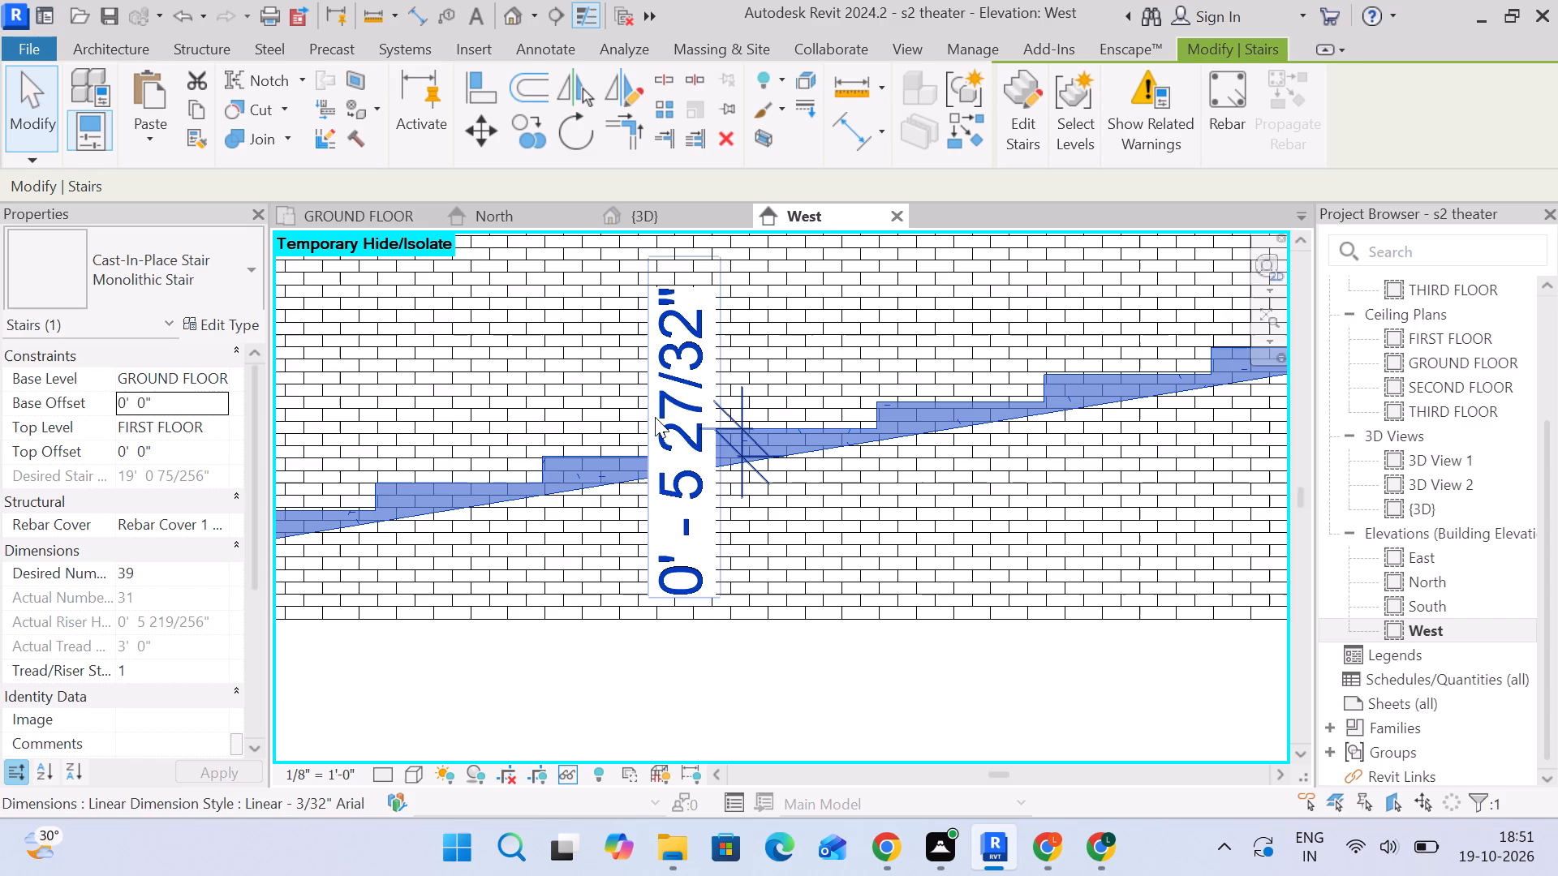
pyautogui.scroll(3, 664, 355)
pyautogui.scroll(-3, 665, 354)
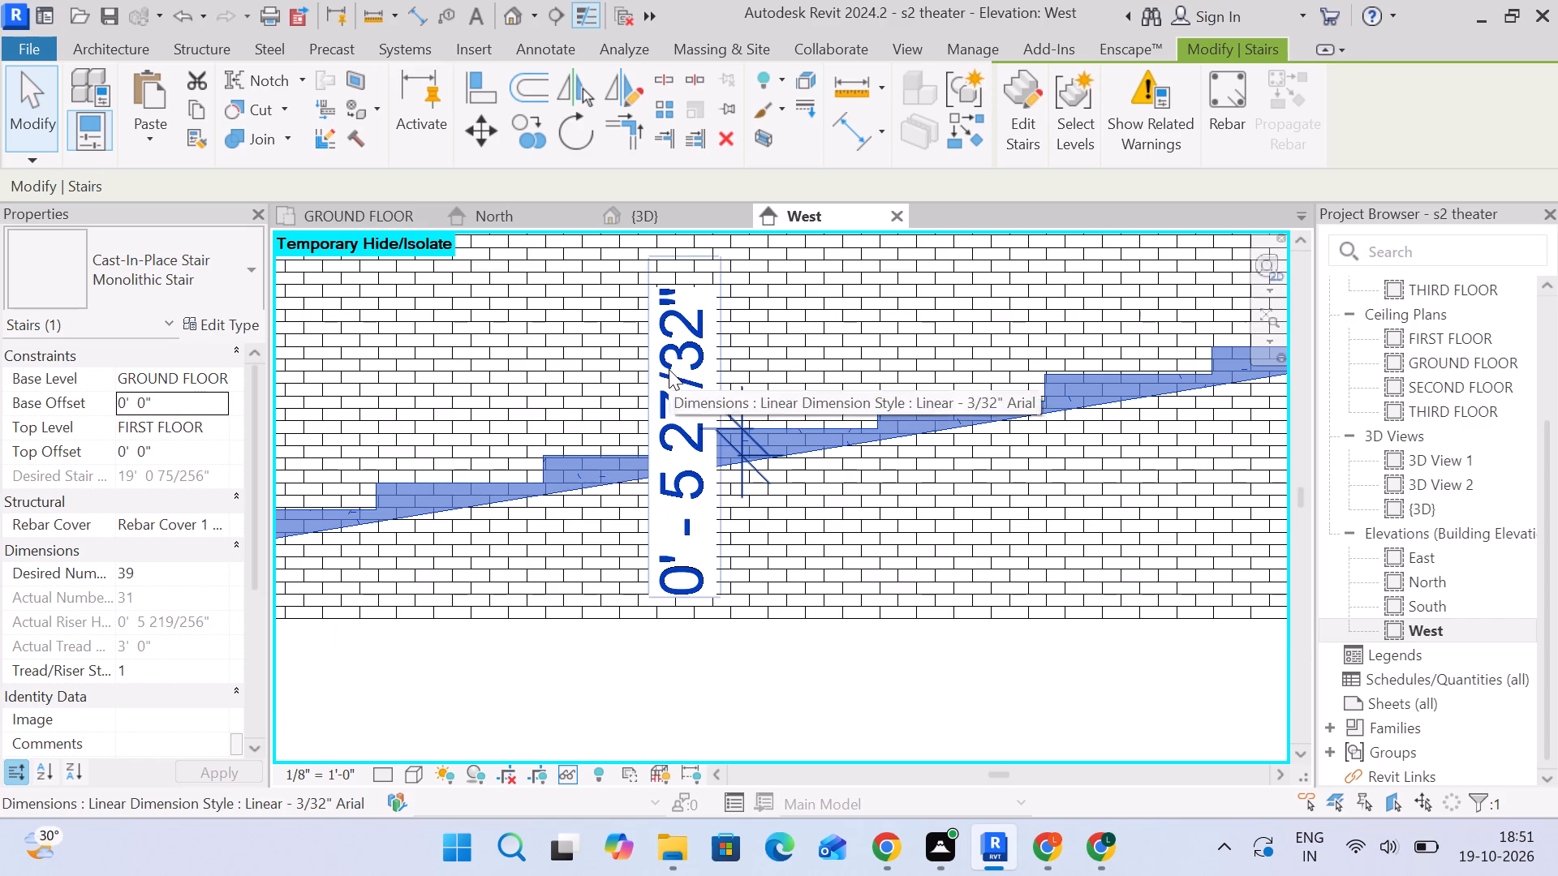
pyautogui.scroll(-7, 669, 373)
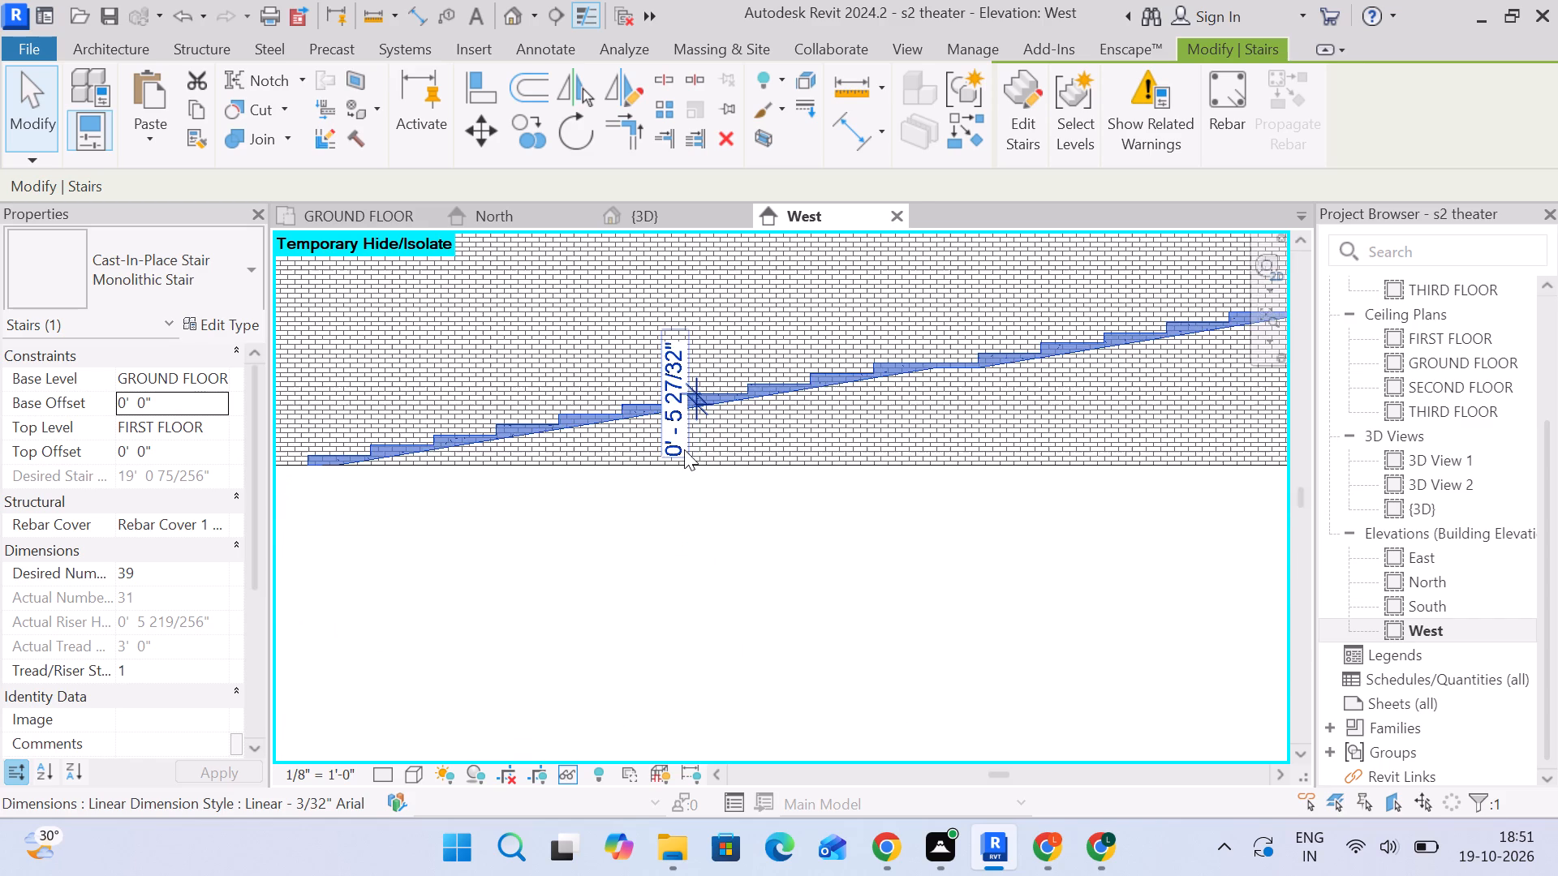
pyautogui.scroll(4, 674, 434)
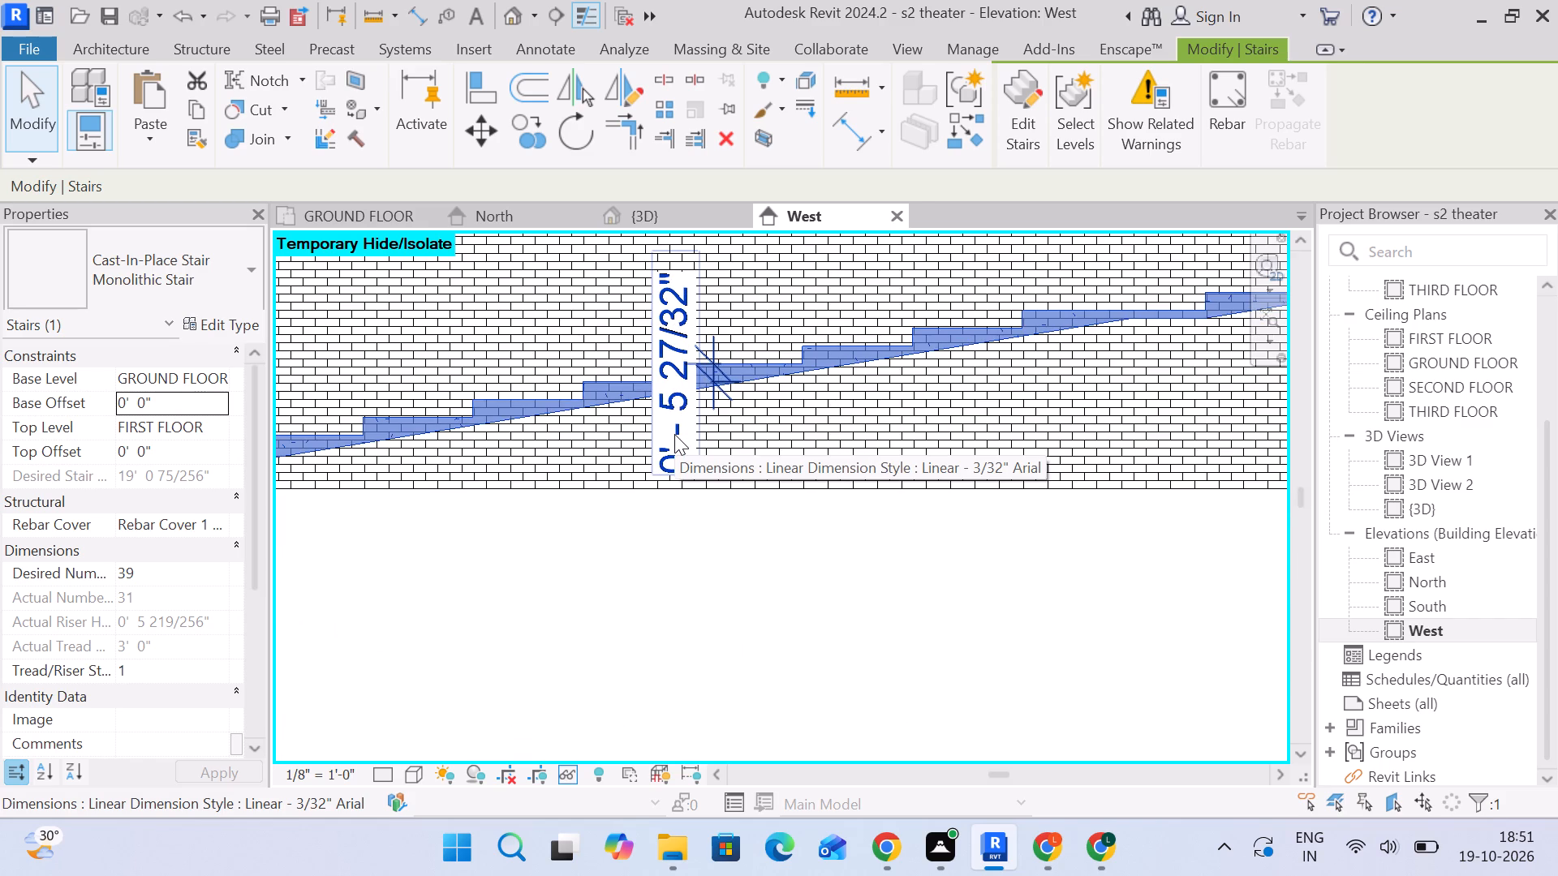
pyautogui.scroll(-4, 675, 411)
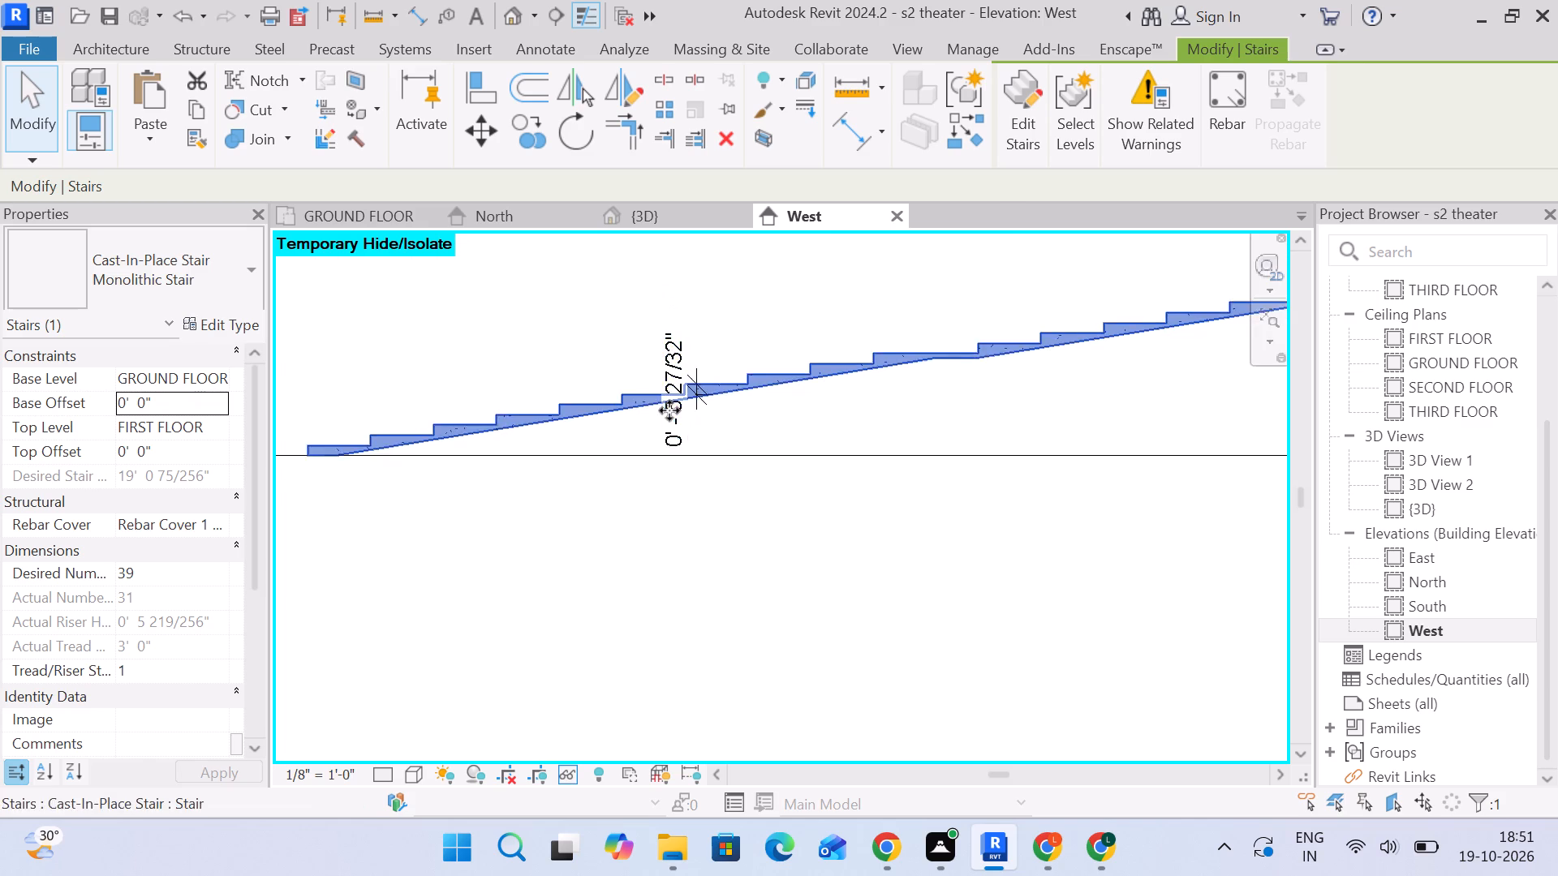
pyautogui.moveTo(669, 410); pyautogui.dragTo(787, 409, button='middle')
pyautogui.scroll(3, 400, 420)
pyautogui.scroll(3, 527, 438)
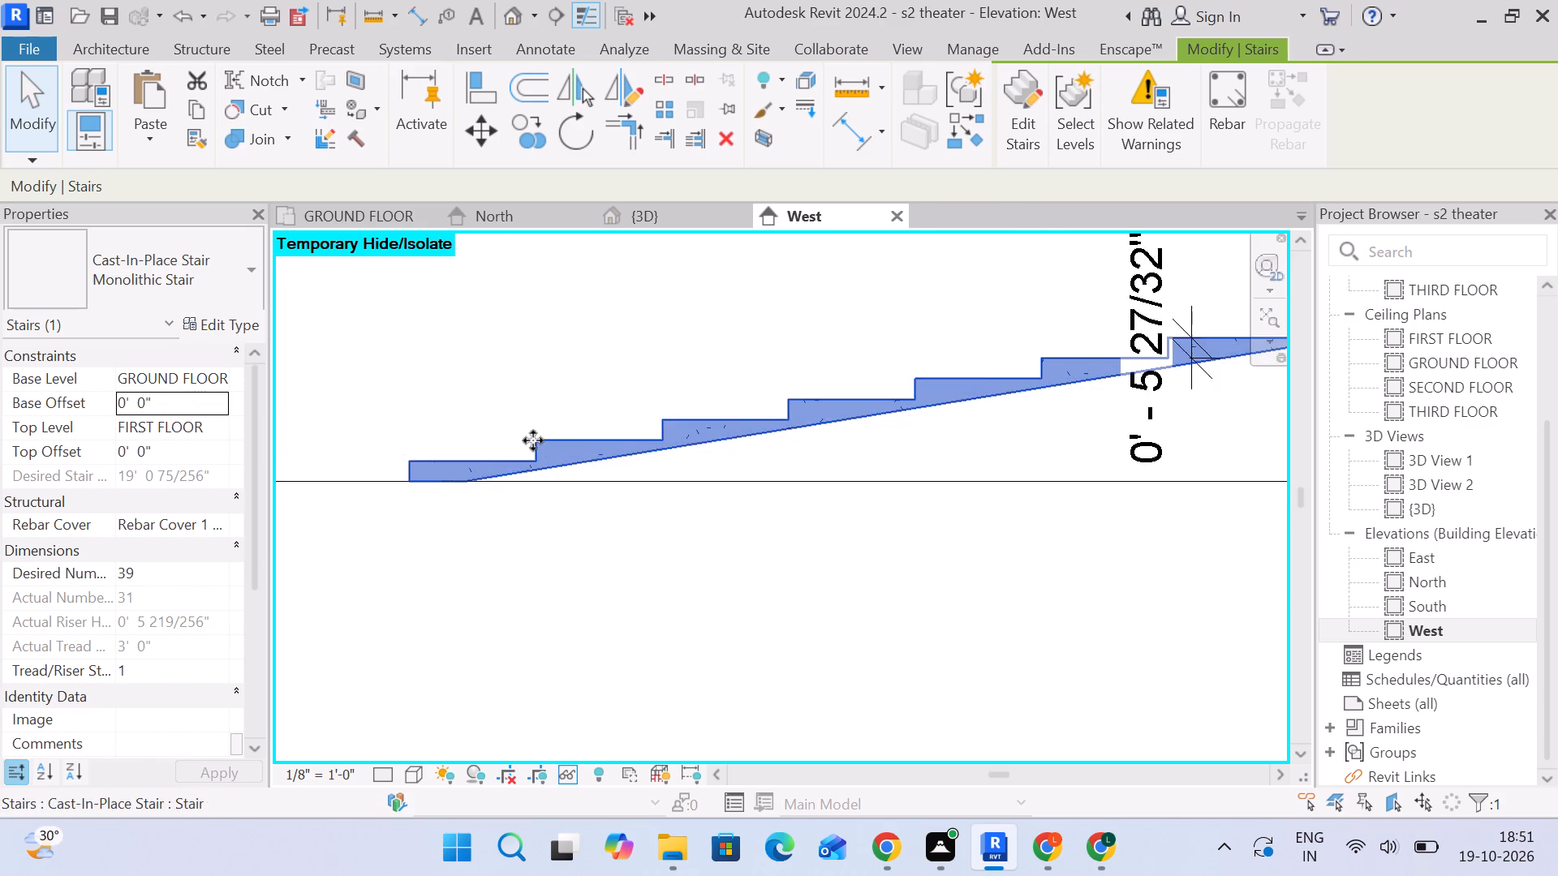
pyautogui.scroll(4, 575, 483)
pyautogui.scroll(-5, 583, 480)
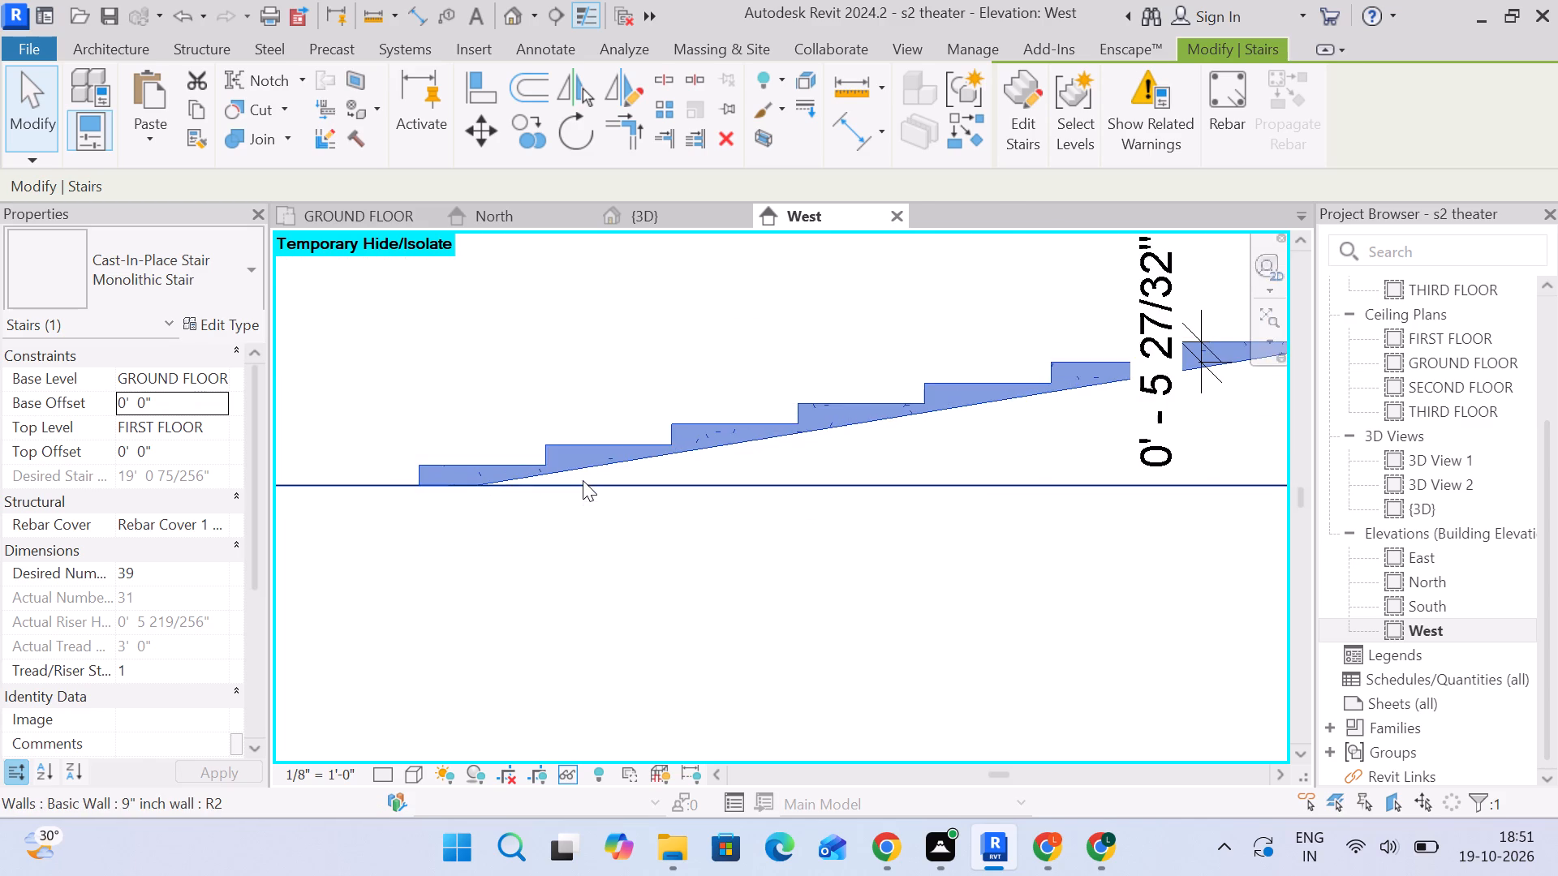
pyautogui.scroll(-3, 594, 476)
pyautogui.moveTo(594, 476); pyautogui.dragTo(444, 495, button='middle')
pyautogui.scroll(-1, 444, 495)
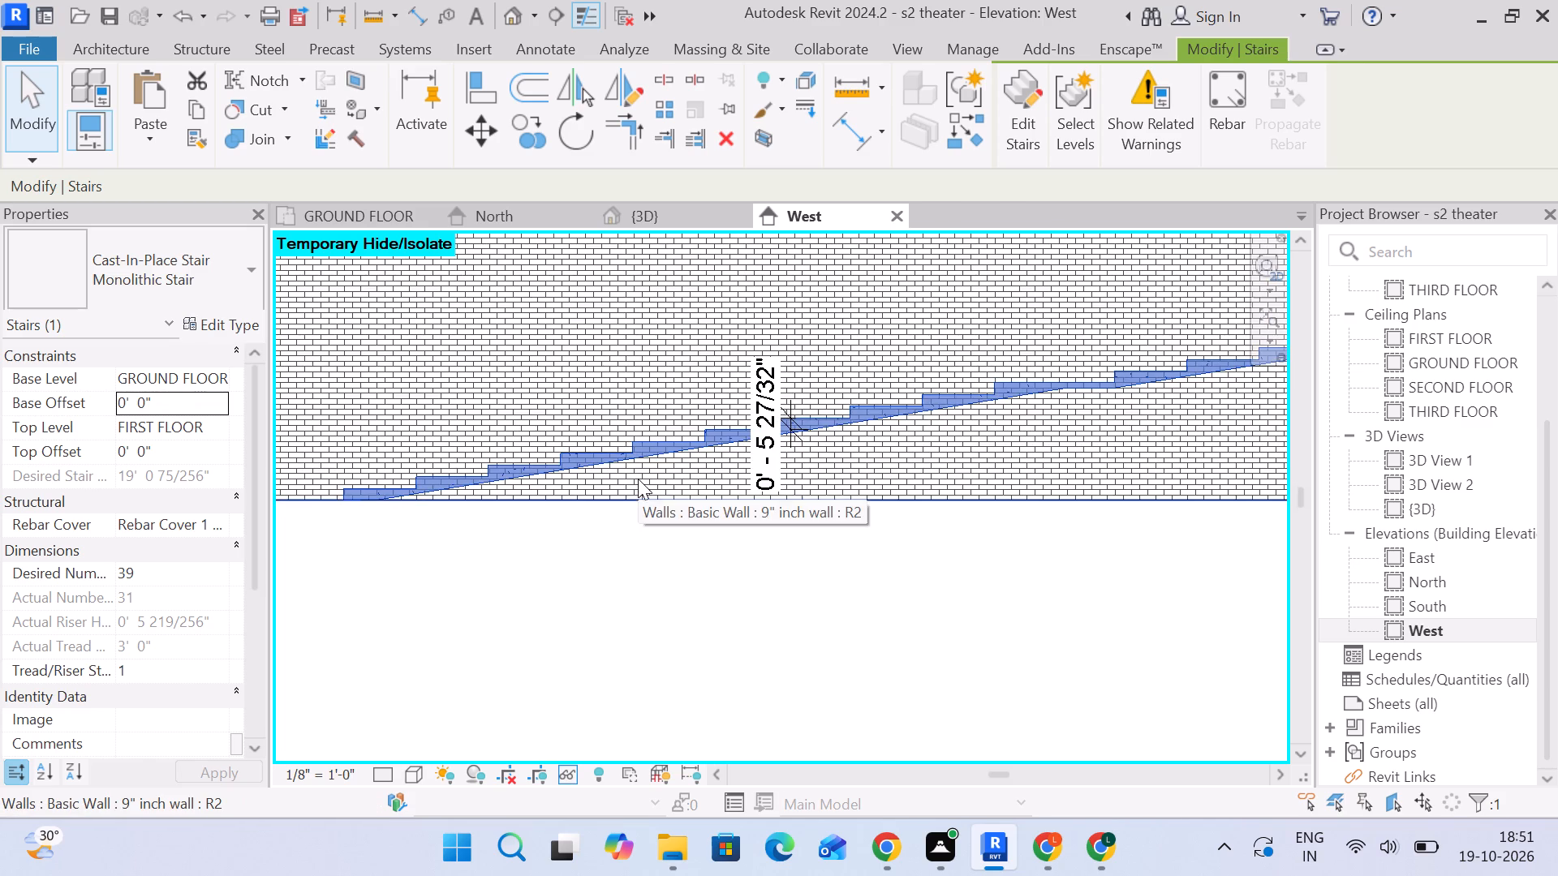
pyautogui.scroll(-5, 638, 479)
pyautogui.moveTo(638, 479); pyautogui.dragTo(441, 465, button='middle')
pyautogui.scroll(-4, 495, 464)
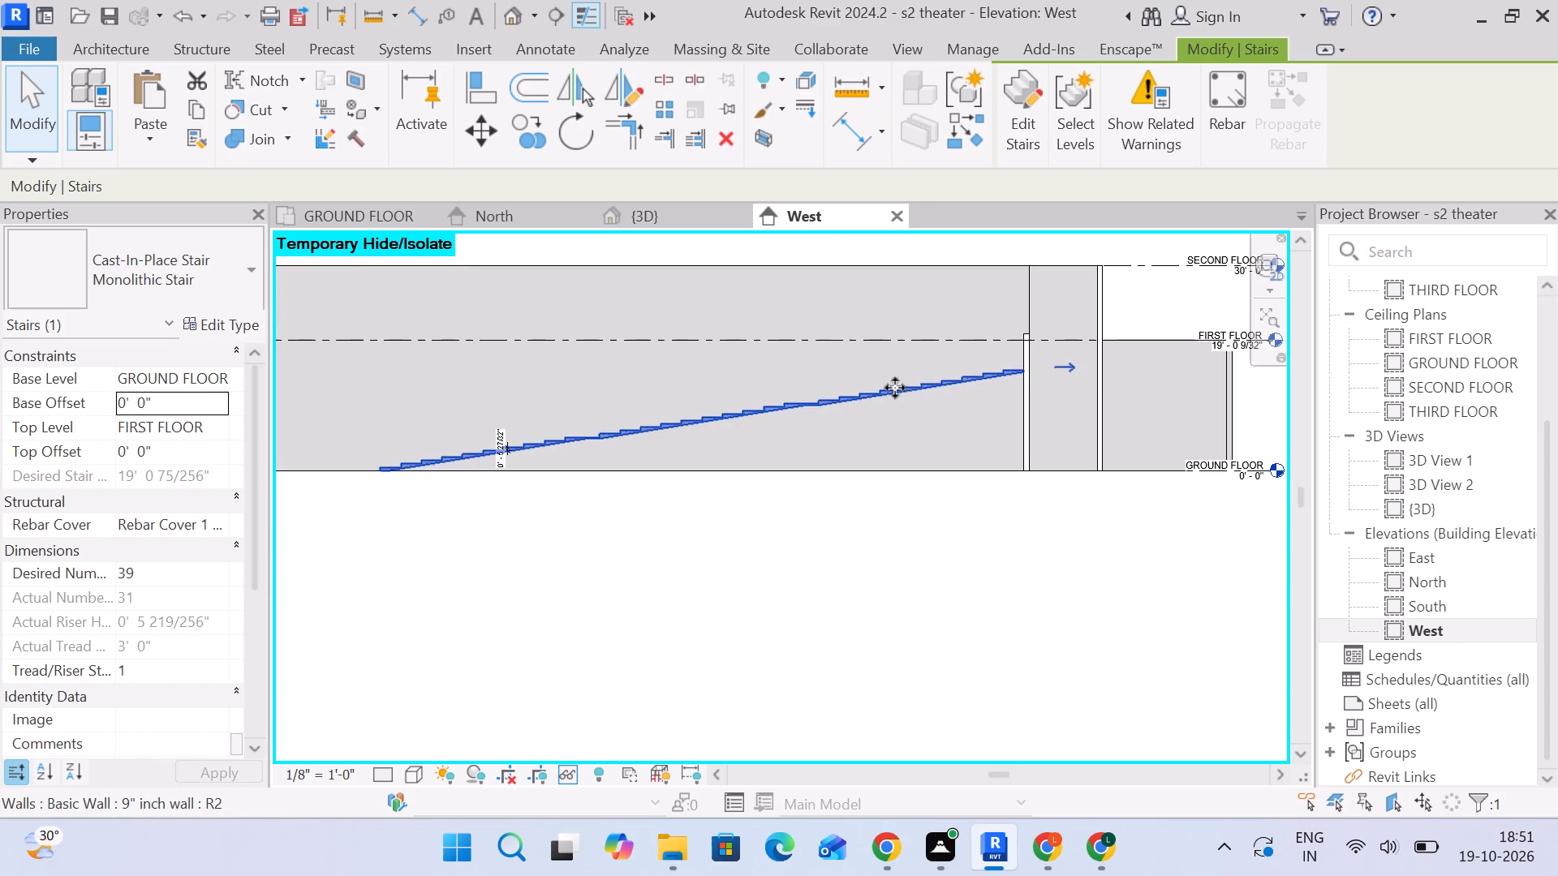
pyautogui.scroll(4, 1015, 359)
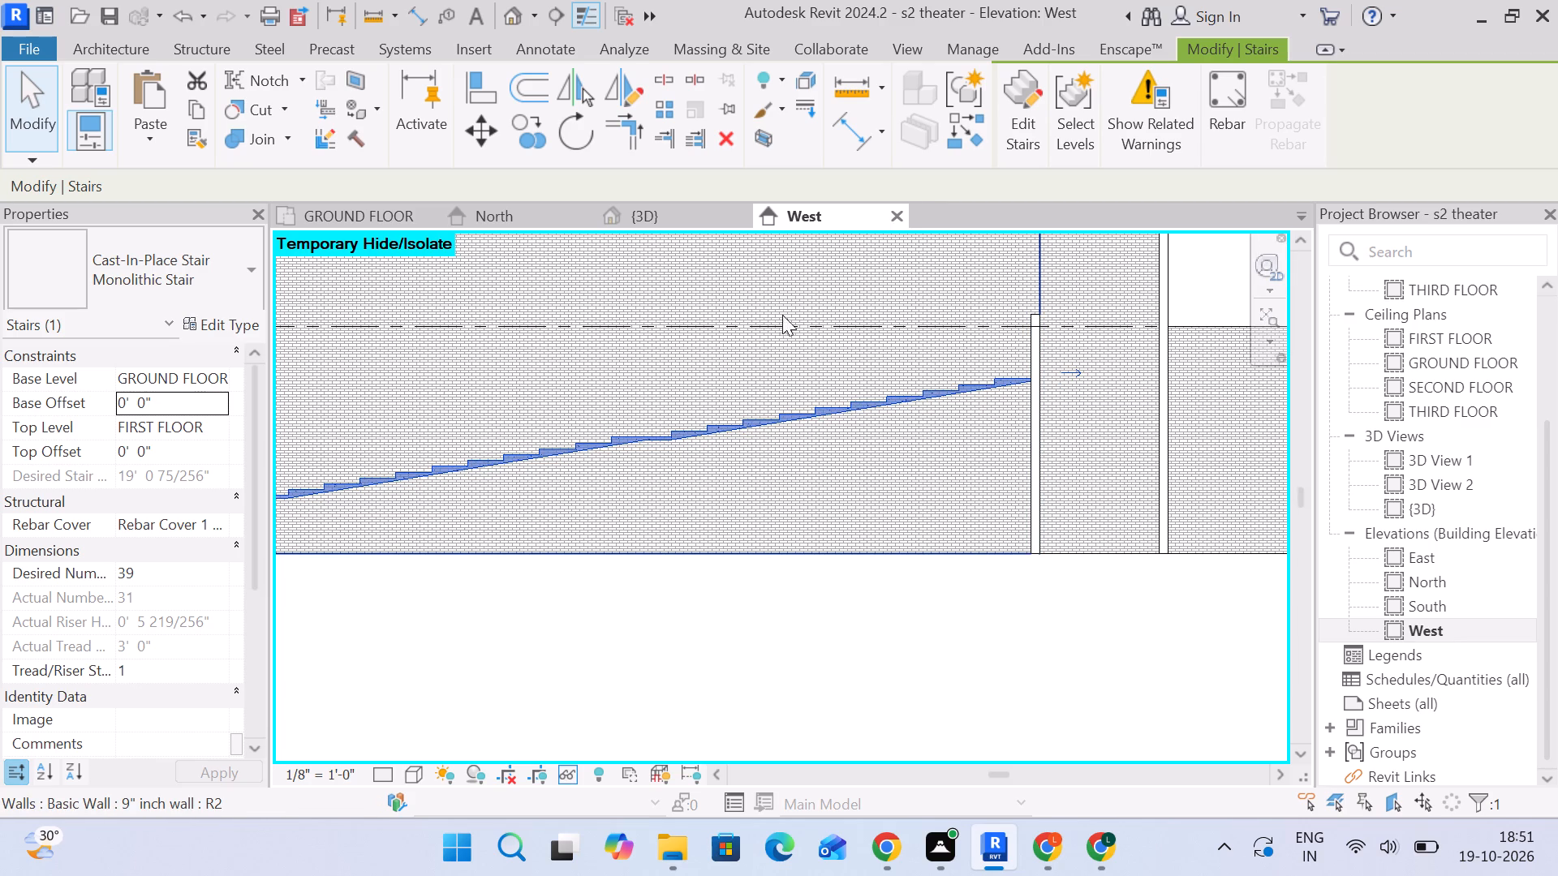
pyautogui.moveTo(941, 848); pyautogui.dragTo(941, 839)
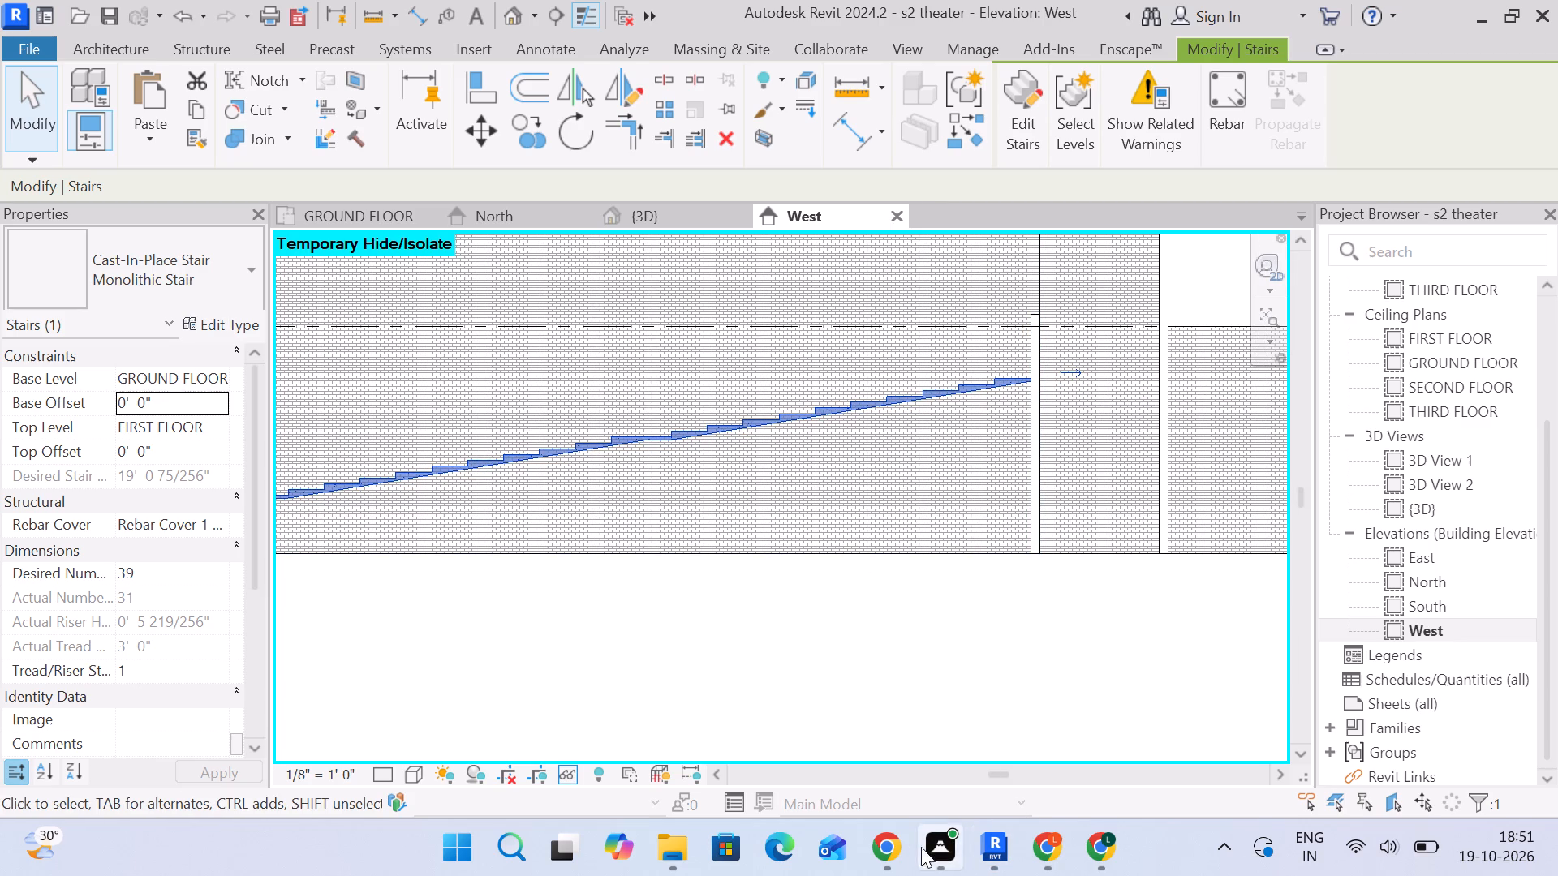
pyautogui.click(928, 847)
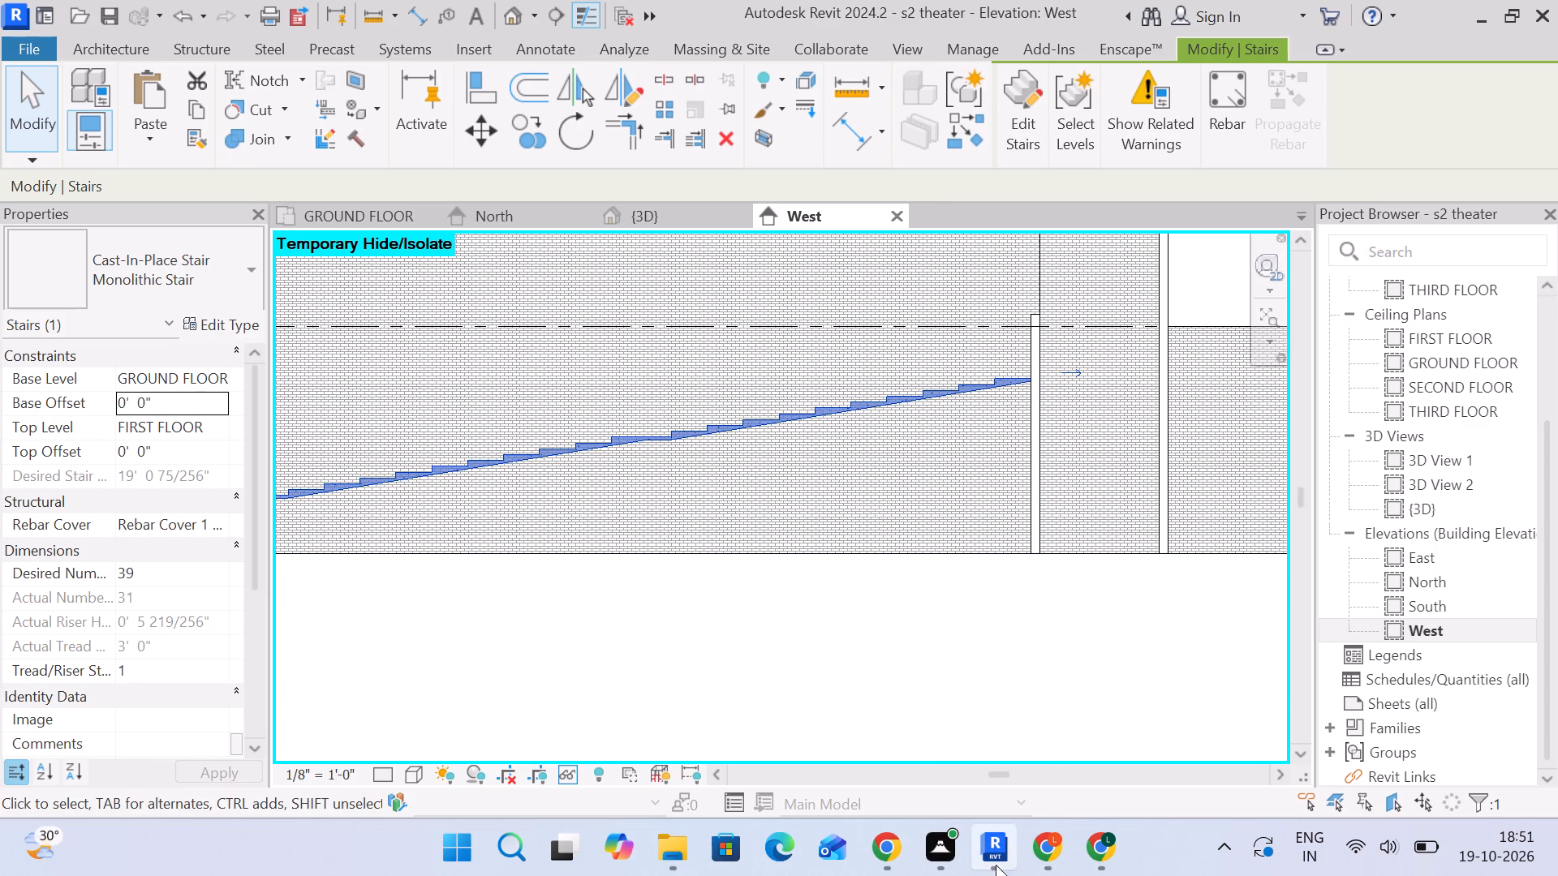
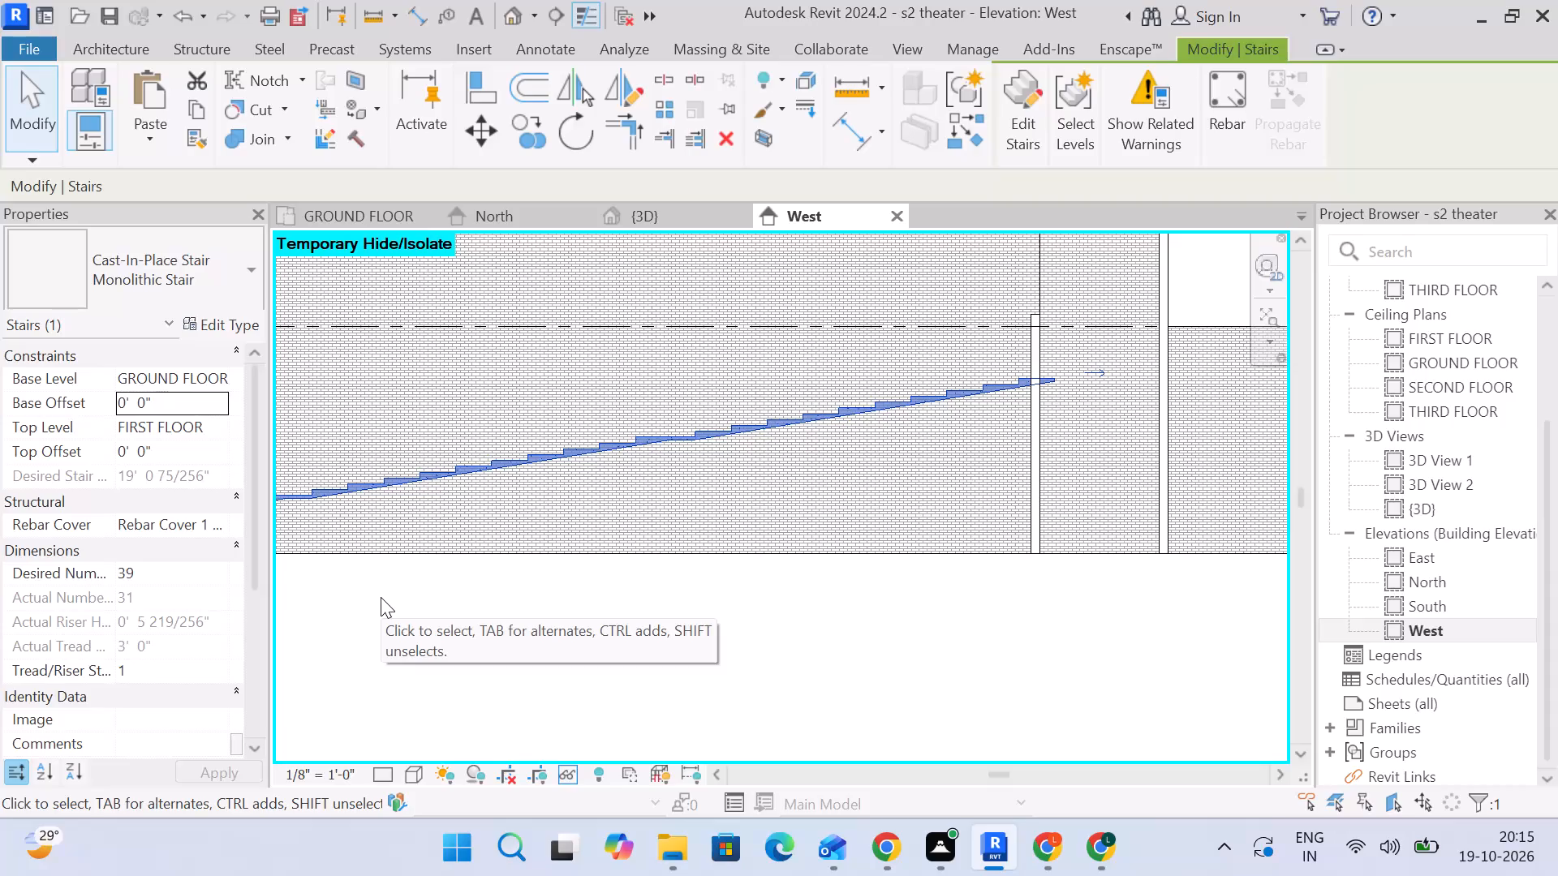
# Inspect the selected monolithic stair's full run and its riser dimension against the floor levels in the West elevation.
pyautogui.scroll(-2, 437, 486)
pyautogui.scroll(-2, 553, 455)
pyautogui.scroll(4, 697, 486)
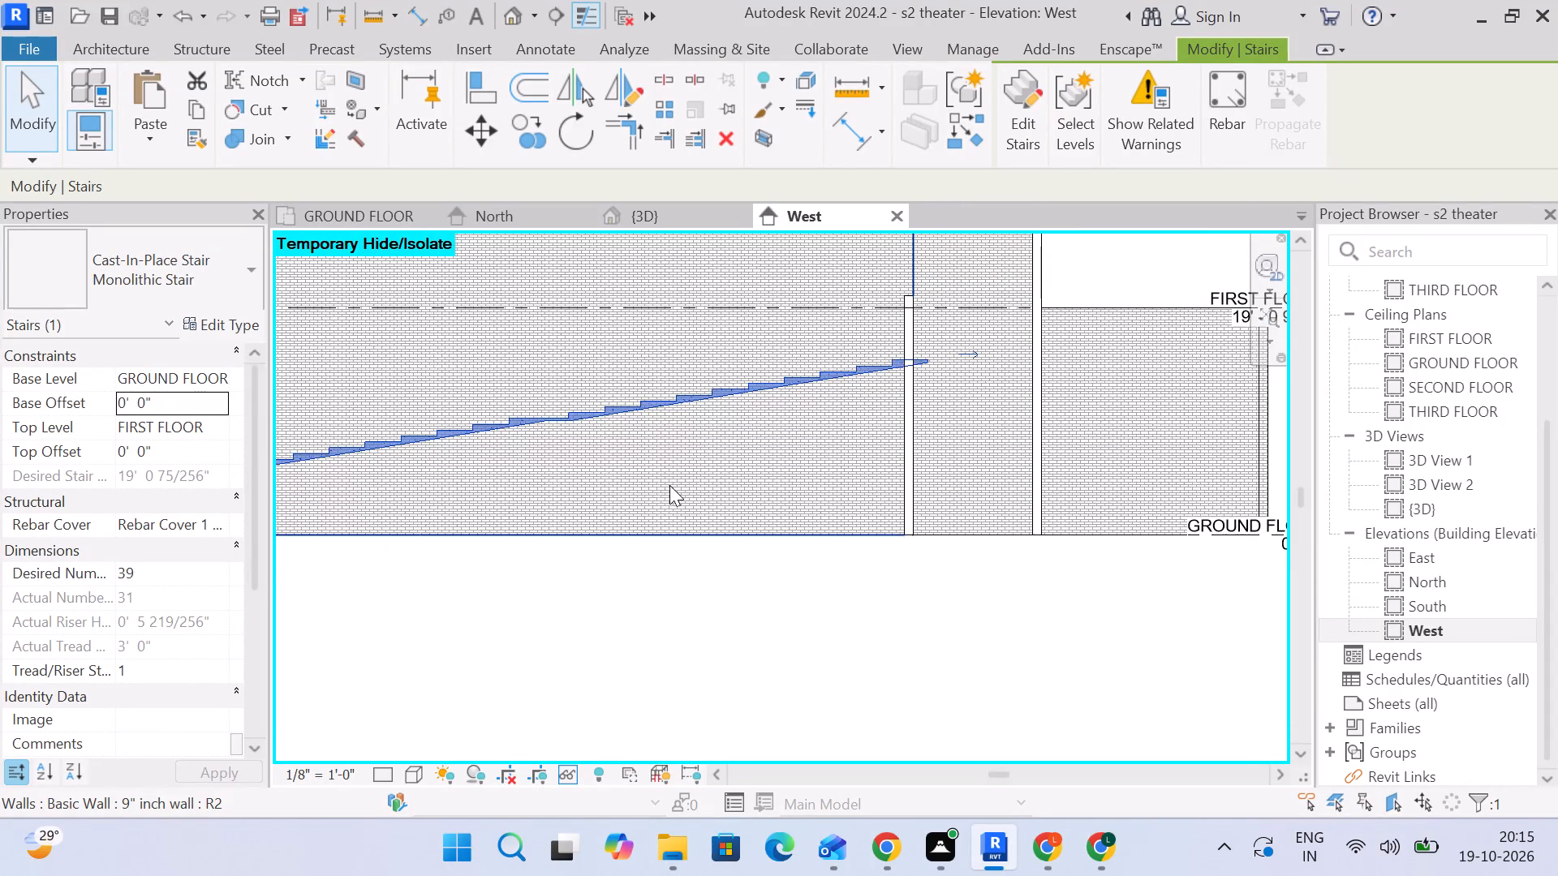
pyautogui.moveTo(669, 485); pyautogui.dragTo(945, 474, button='middle')
pyautogui.scroll(-2, 946, 474)
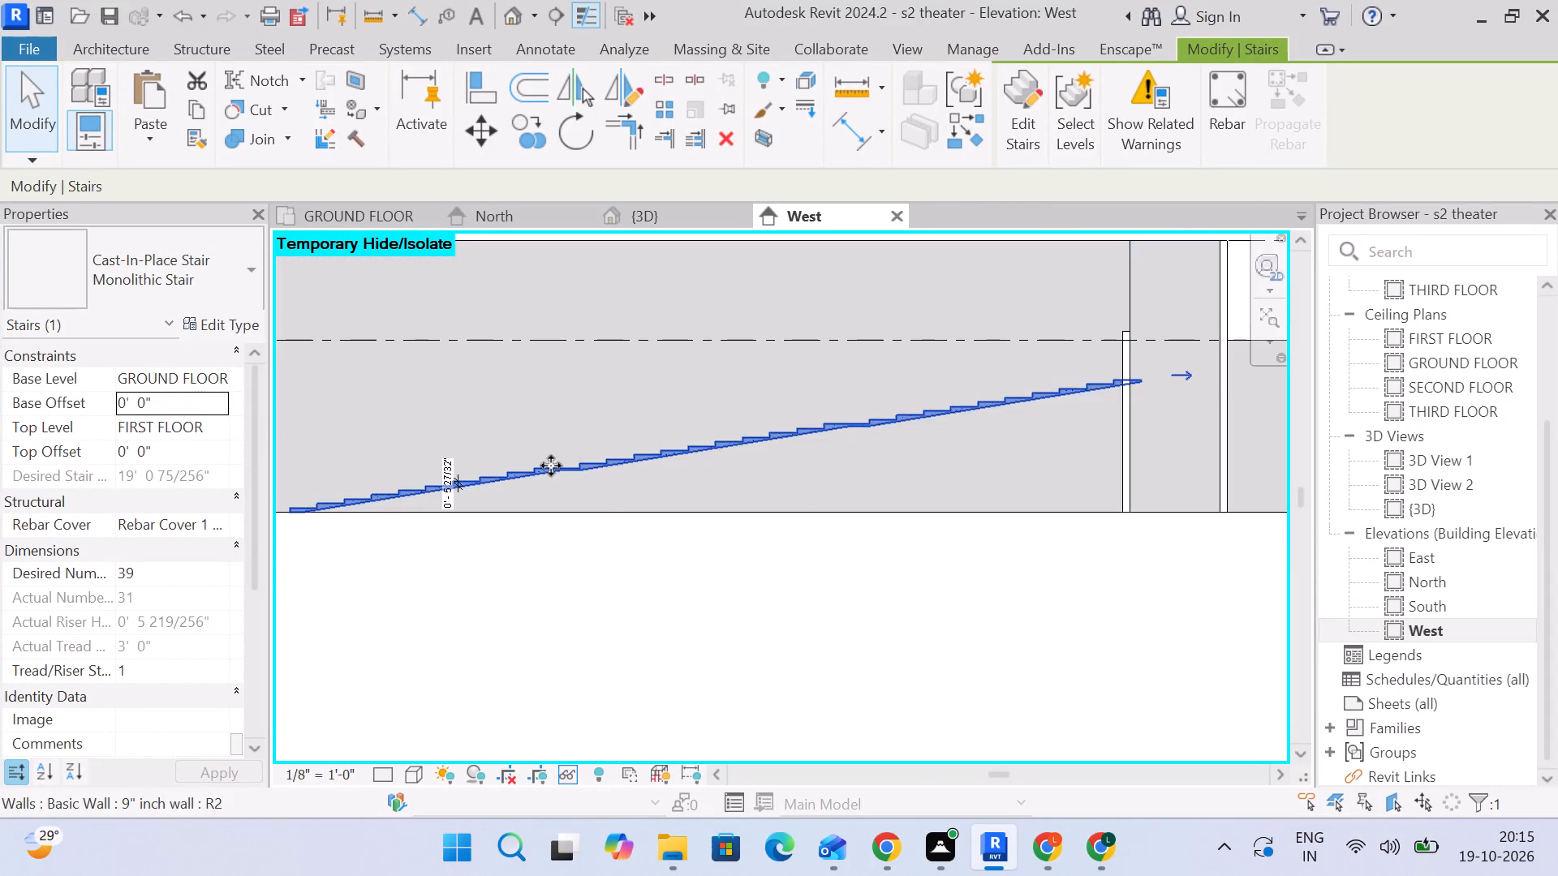
pyautogui.scroll(3, 547, 469)
pyautogui.scroll(9, 381, 503)
pyautogui.scroll(-3, 438, 504)
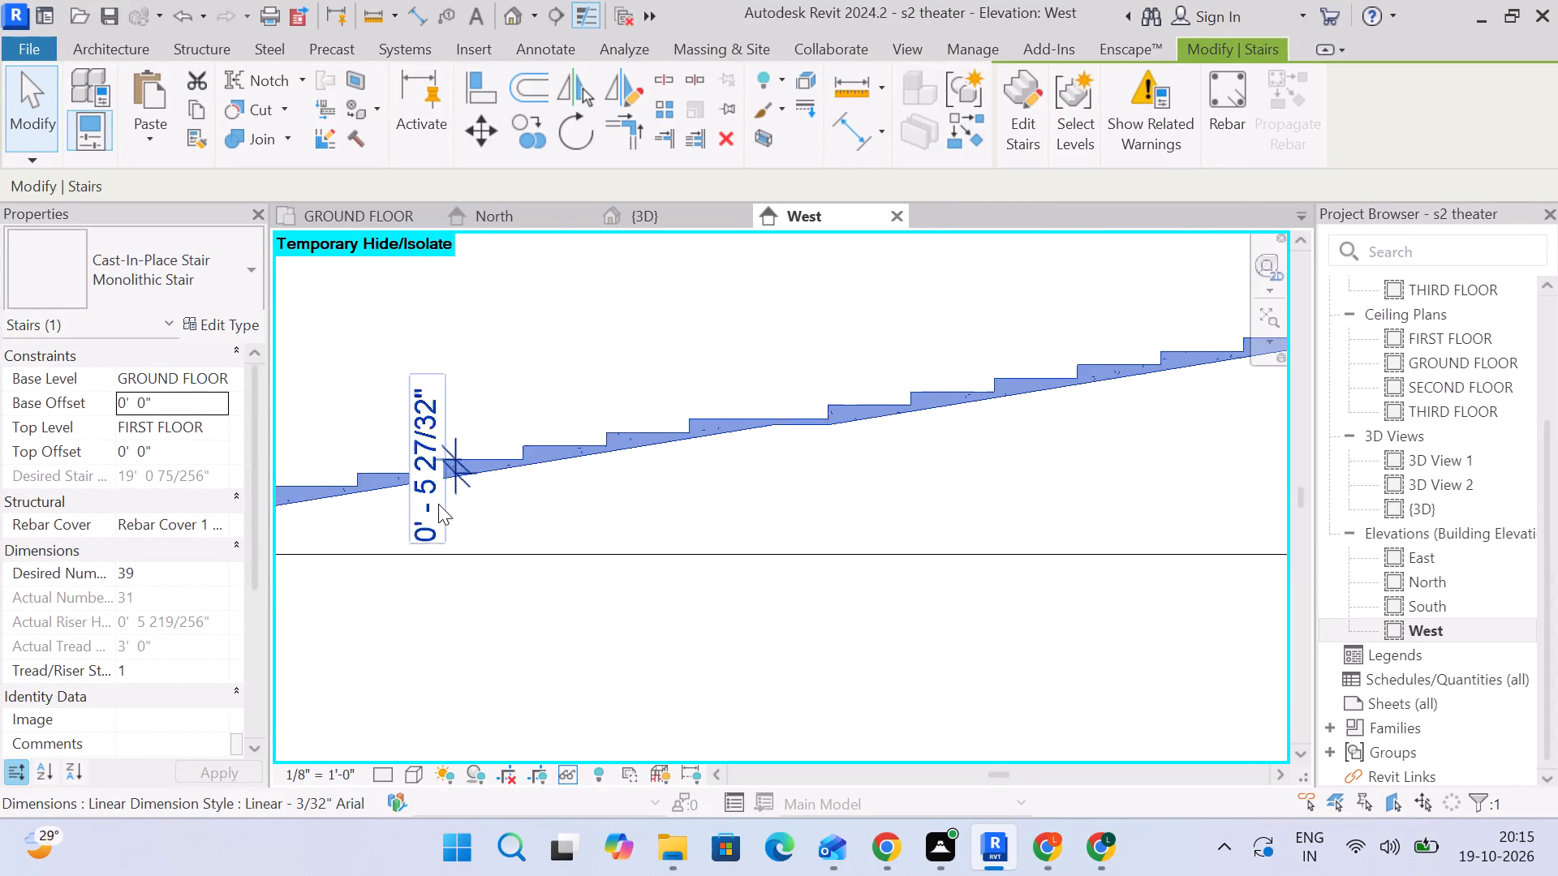
pyautogui.scroll(-8, 438, 504)
pyautogui.scroll(1, 435, 503)
pyautogui.moveTo(435, 503); pyautogui.dragTo(645, 503, button='middle')
pyautogui.scroll(-4, 646, 503)
pyautogui.moveTo(646, 503); pyautogui.dragTo(643, 501, button='middle')
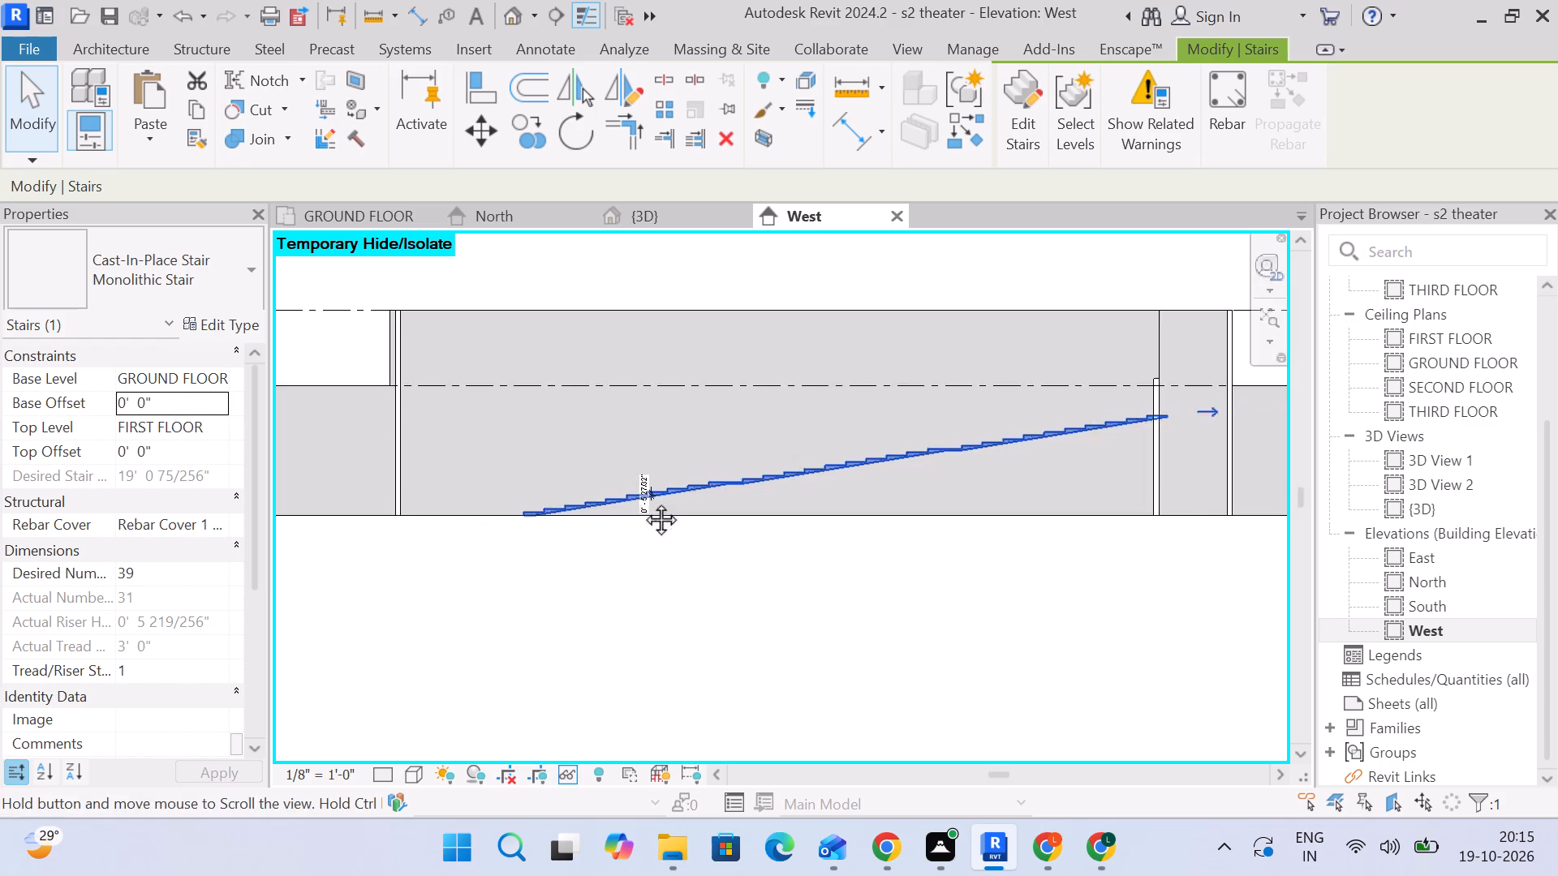
pyautogui.moveTo(643, 501); pyautogui.dragTo(536, 471, button='middle')
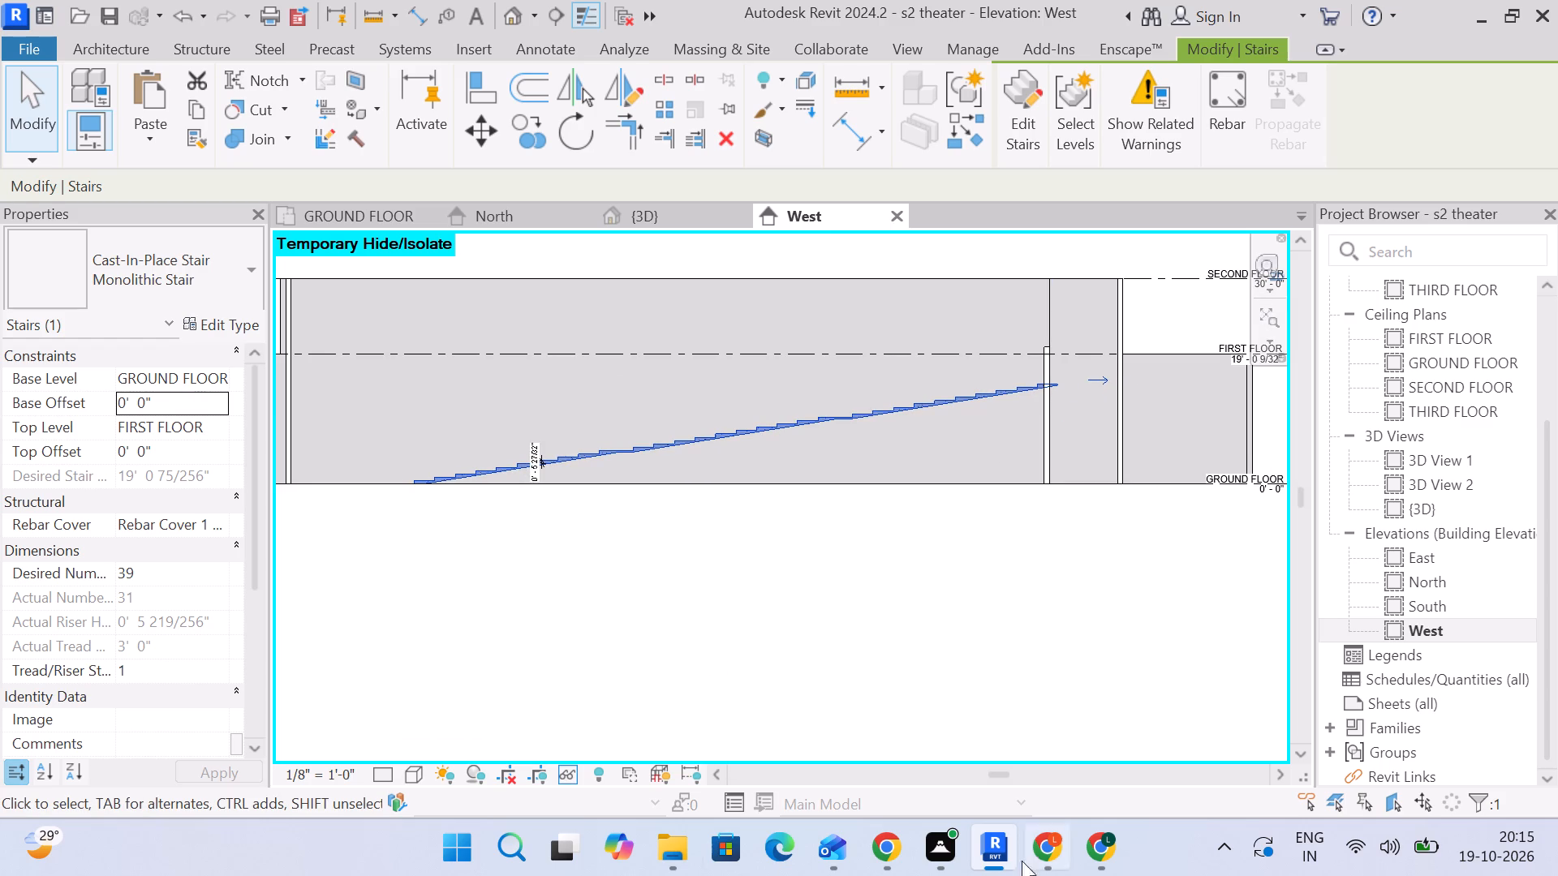
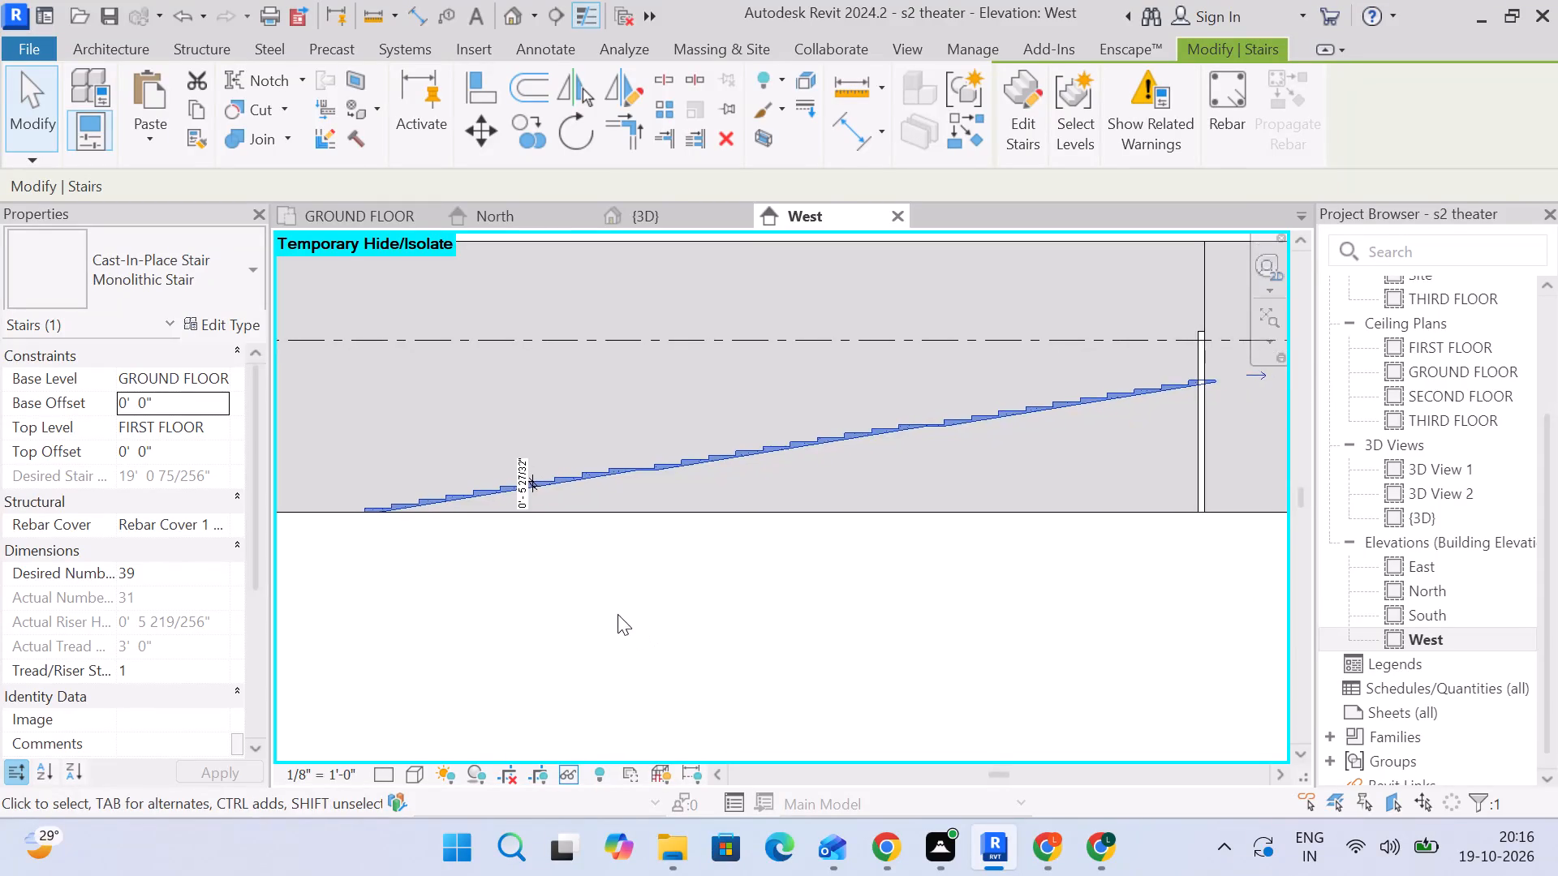
# Move the monolithic stair in the West elevation from its top-tread endpoint back to the near face of the adjoining wall.
pyautogui.scroll(1, 618, 614)
pyautogui.scroll(-3, 1031, 470)
pyautogui.moveTo(1031, 470); pyautogui.dragTo(985, 452, button='middle')
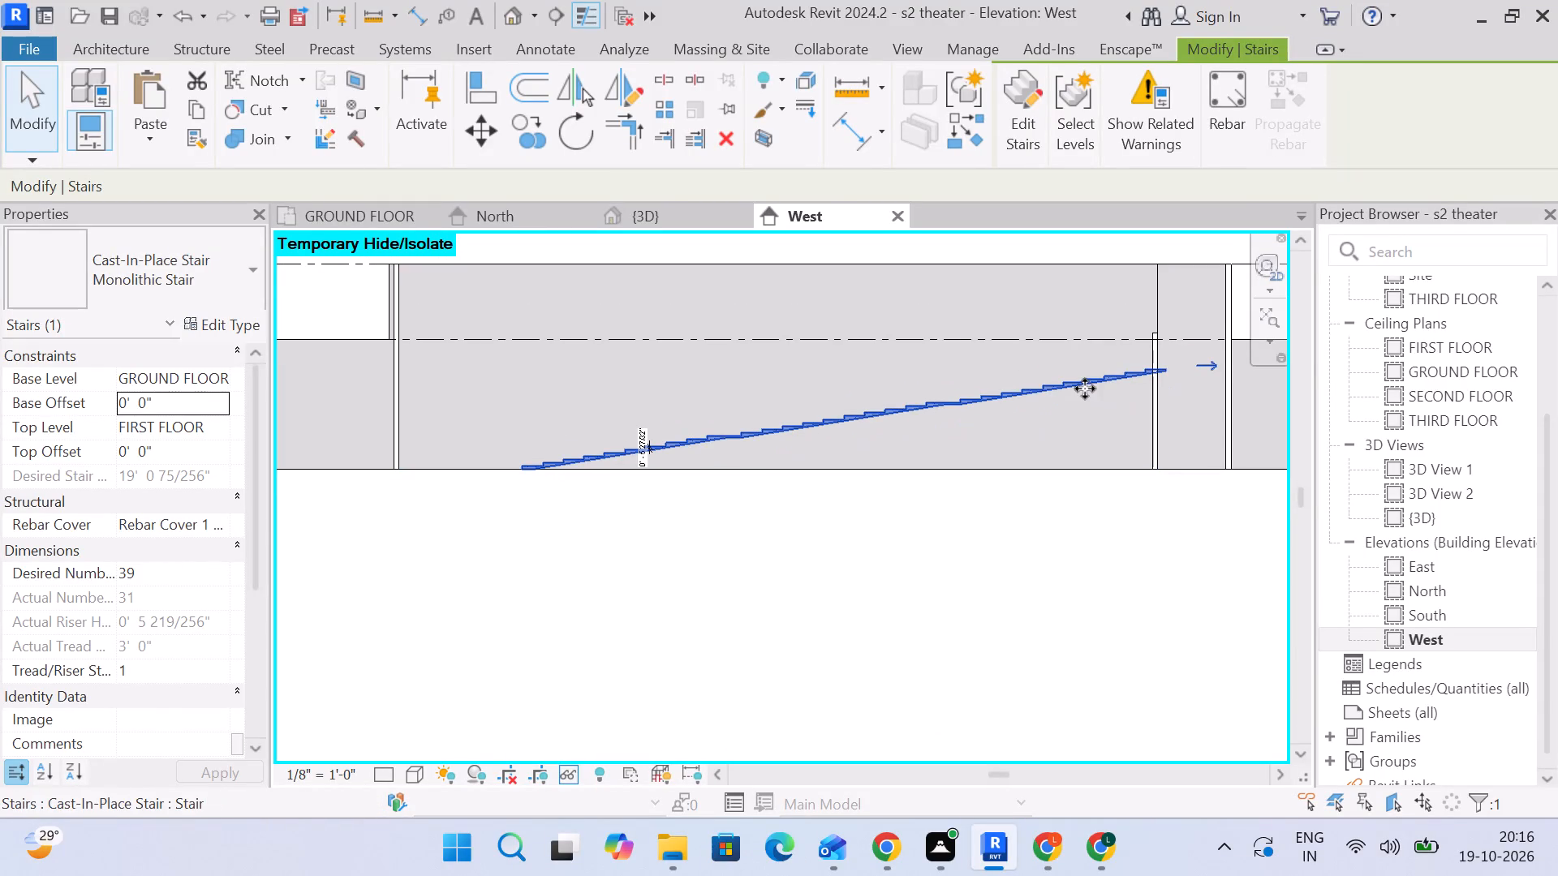
pyautogui.click(1085, 389)
pyautogui.scroll(6, 1169, 363)
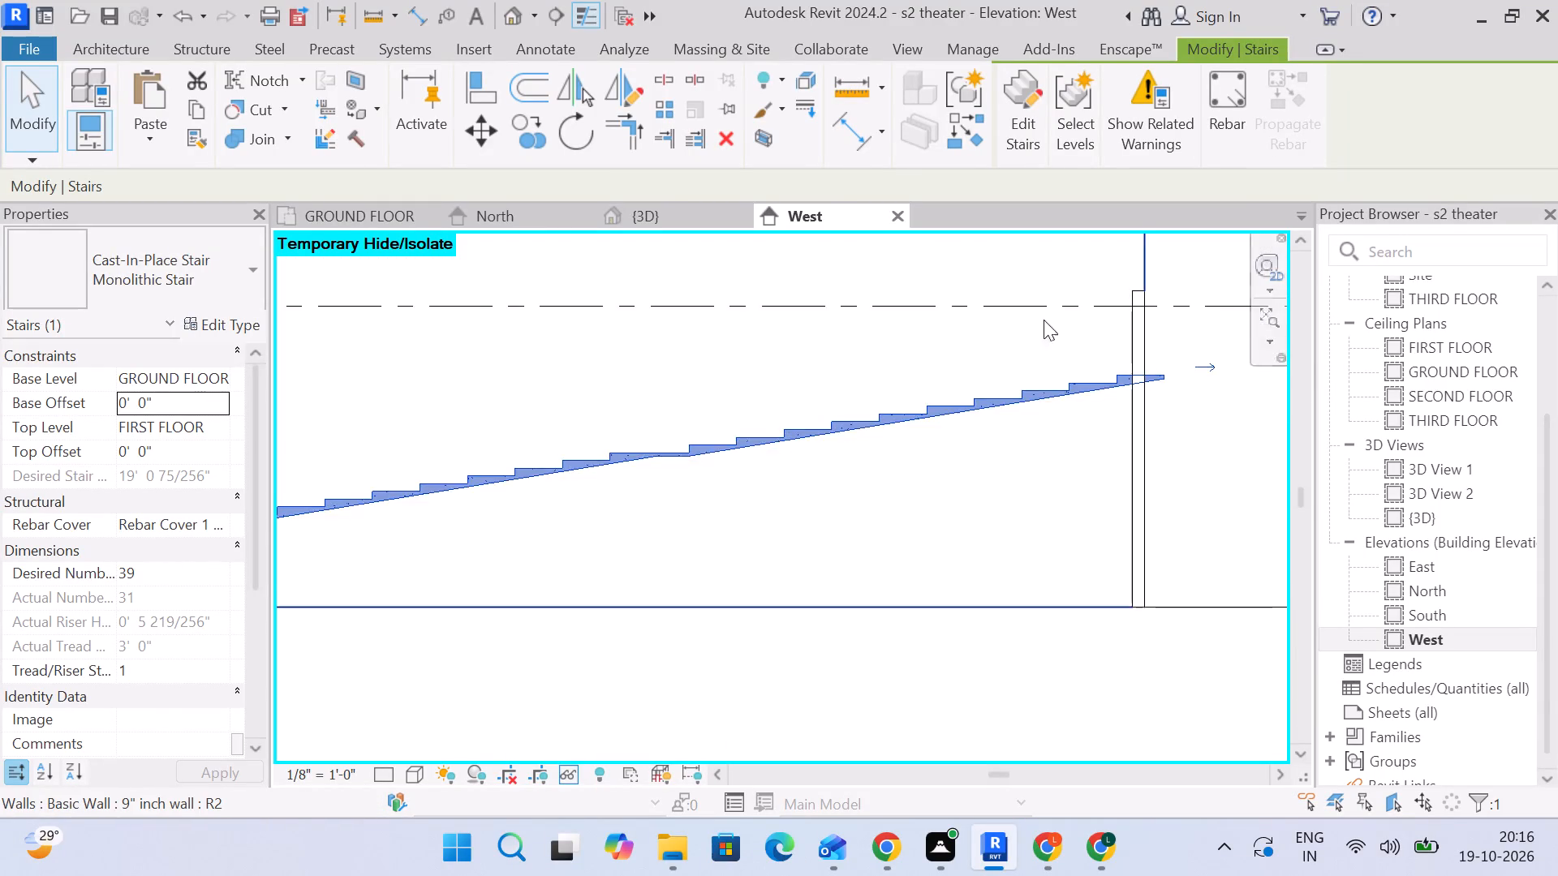
pyautogui.click(488, 138)
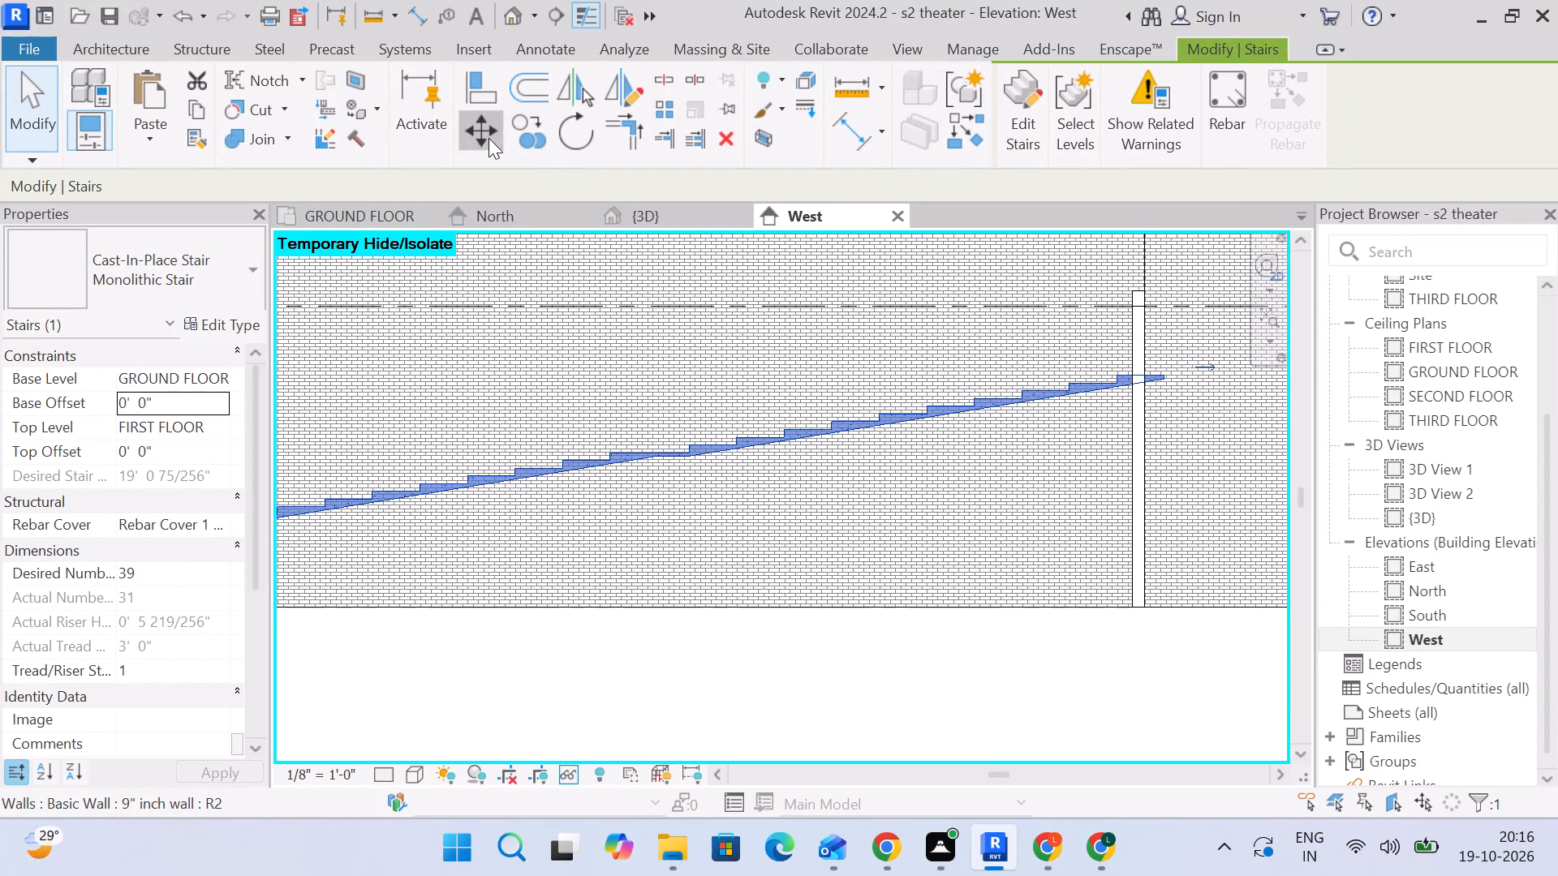
pyautogui.scroll(13, 1167, 374)
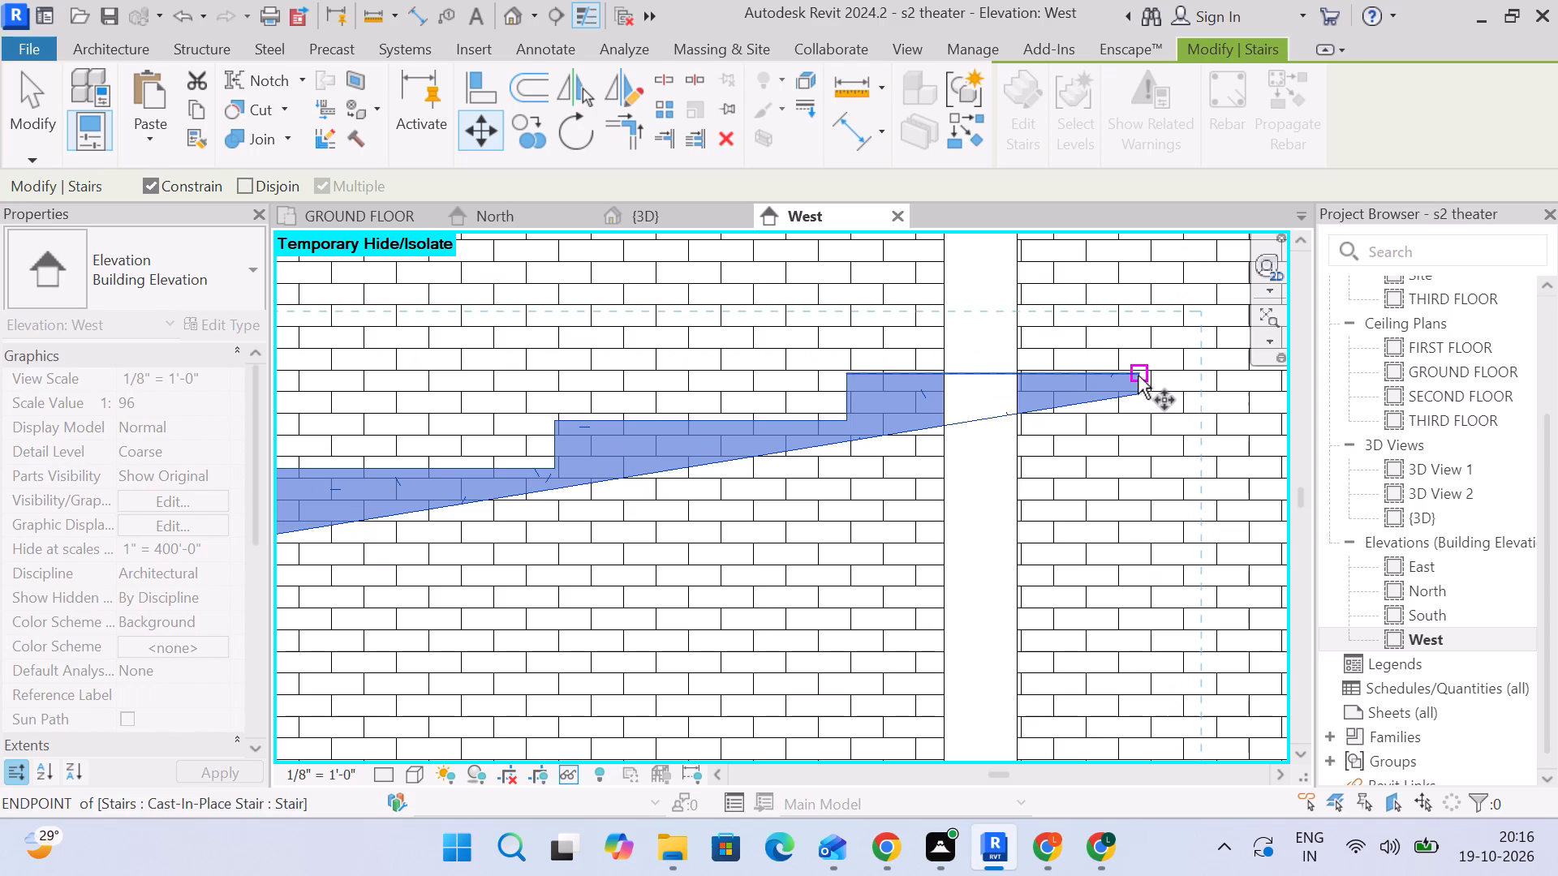
pyautogui.click(1138, 371)
pyautogui.click(946, 378)
pyautogui.scroll(-2, 974, 431)
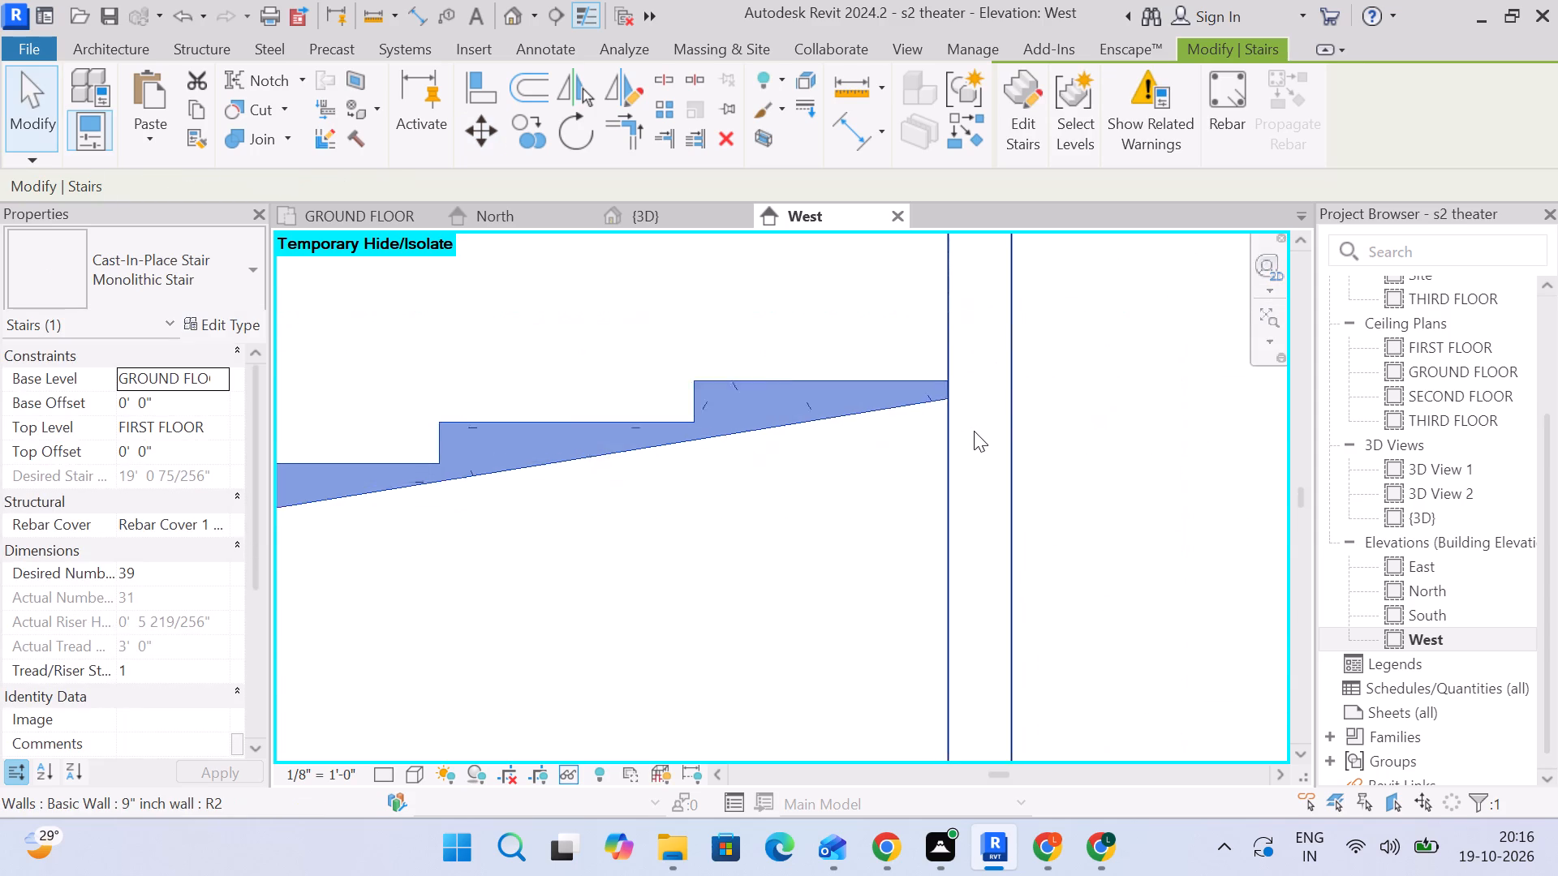
pyautogui.scroll(-14, 974, 431)
pyautogui.moveTo(975, 436); pyautogui.dragTo(1063, 363, button='middle')
pyautogui.scroll(-3, 1028, 380)
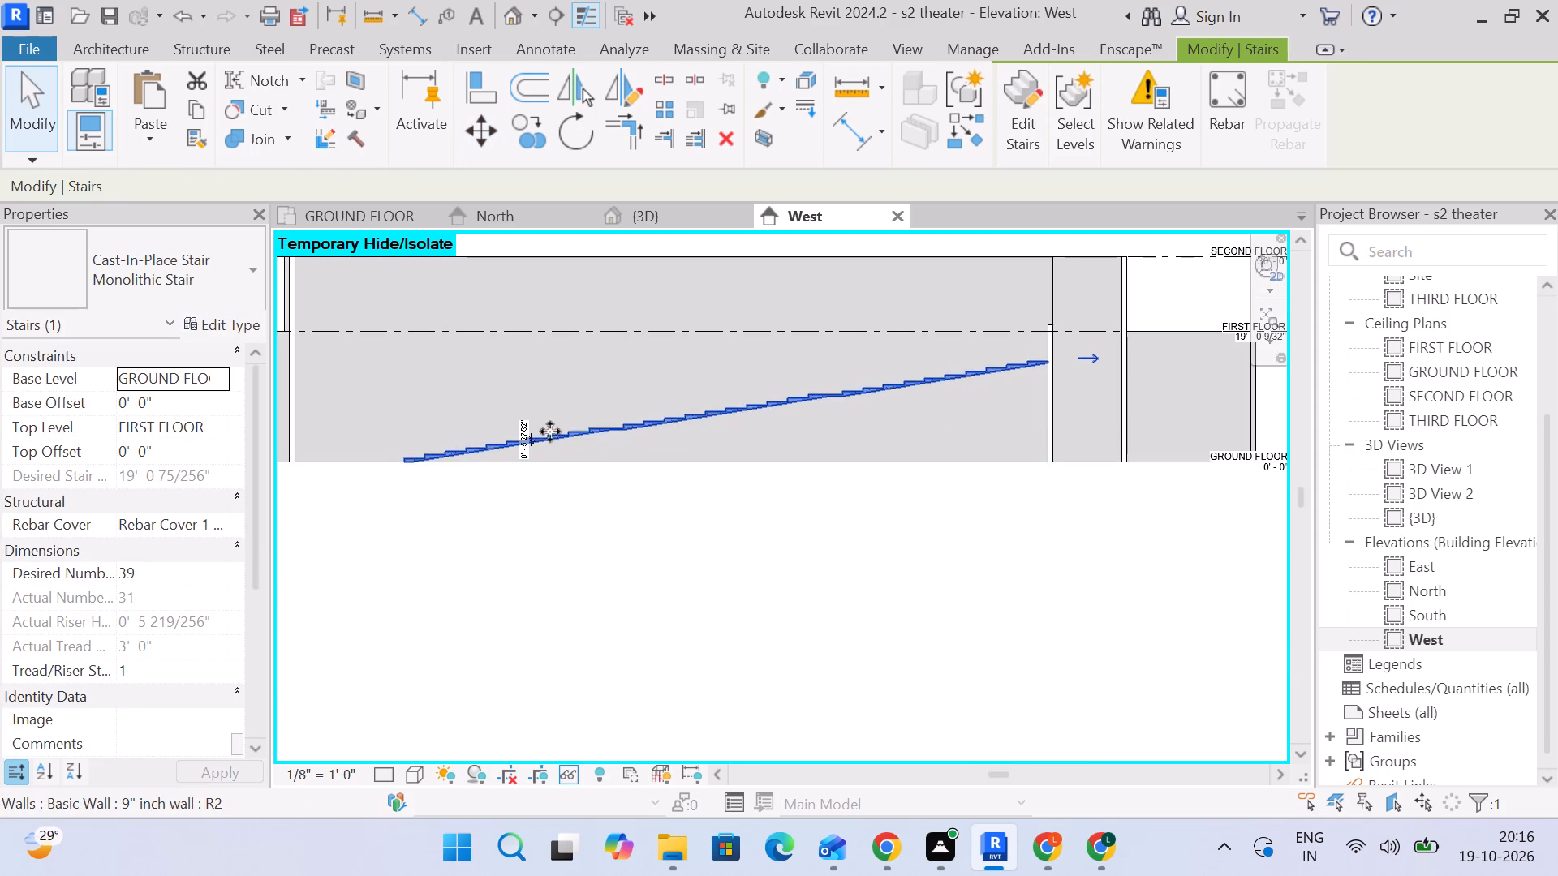
pyautogui.click(19, 114)
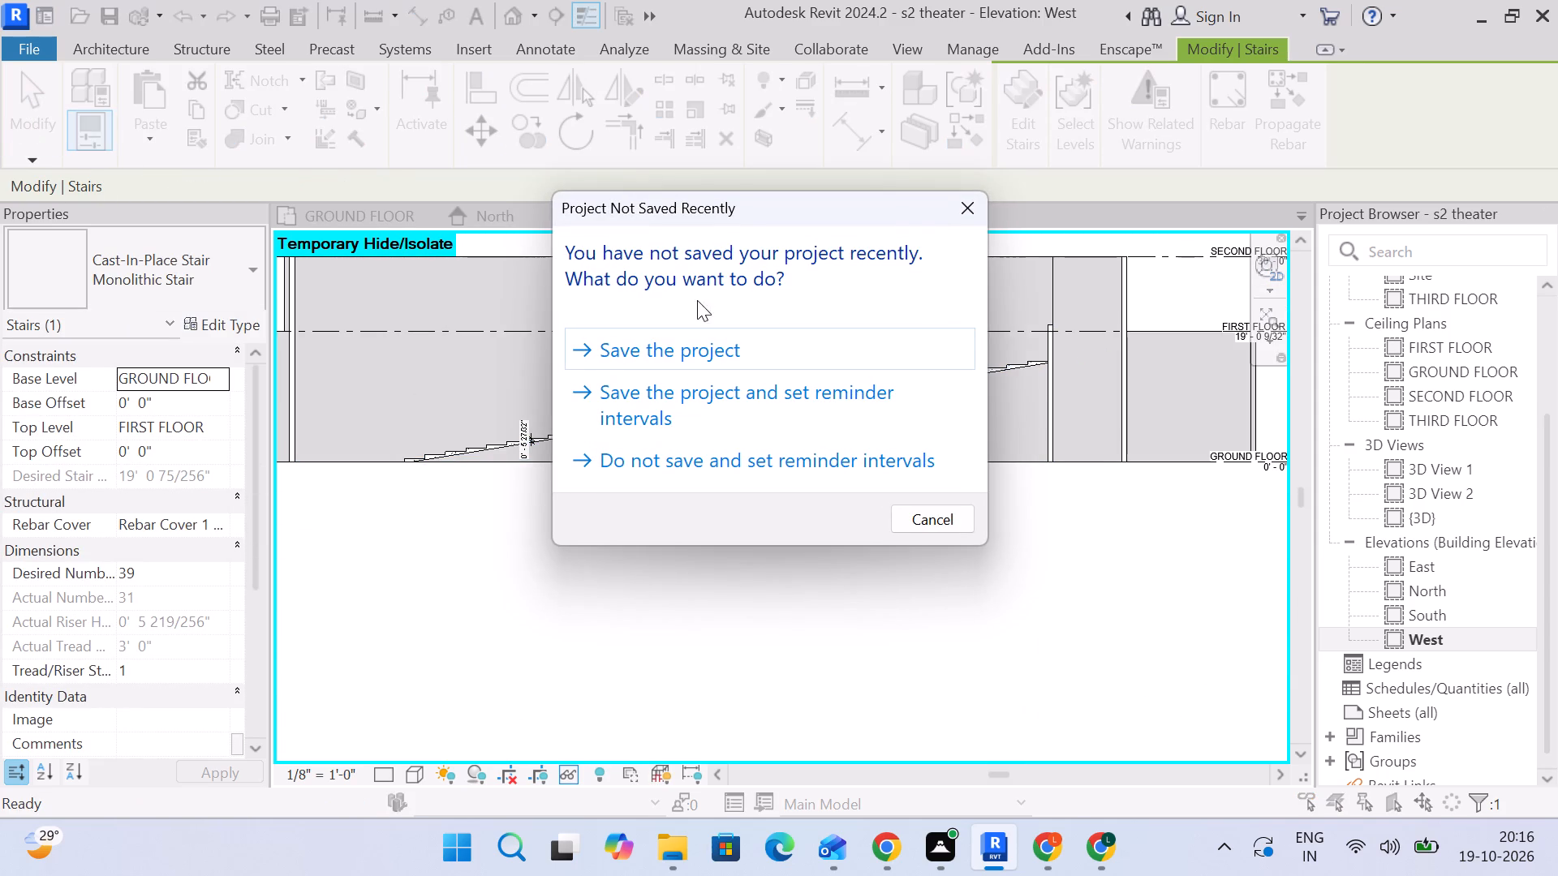
pyautogui.click(965, 211)
# Examine the stair's lowest steps against the ground floor line in the West elevation and check its base offset.
pyautogui.scroll(9, 445, 460)
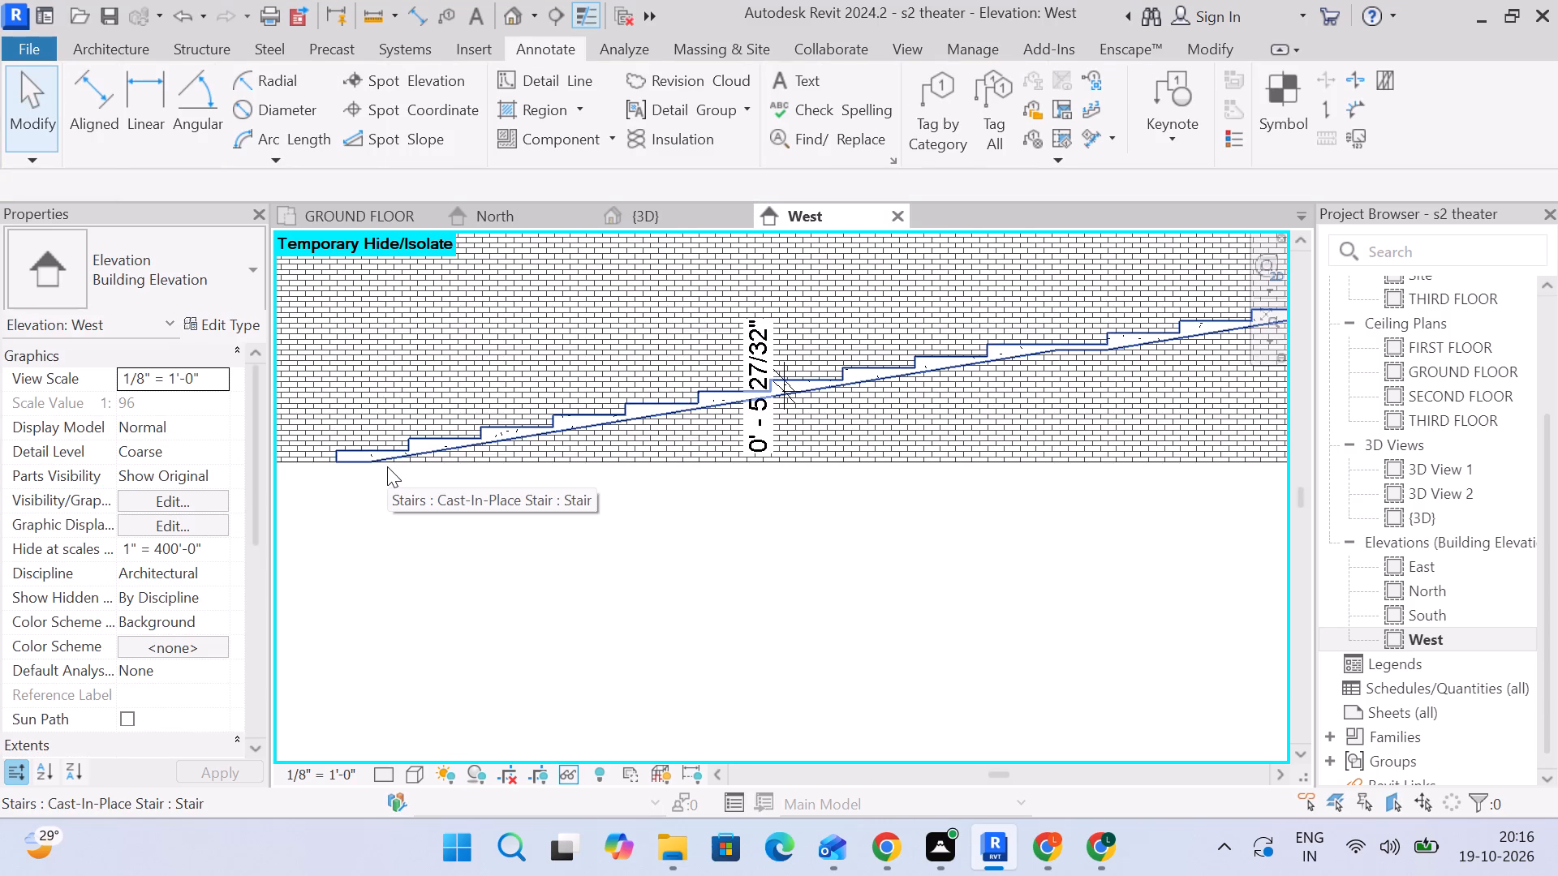
pyautogui.scroll(6, 387, 466)
pyautogui.scroll(-3, 398, 444)
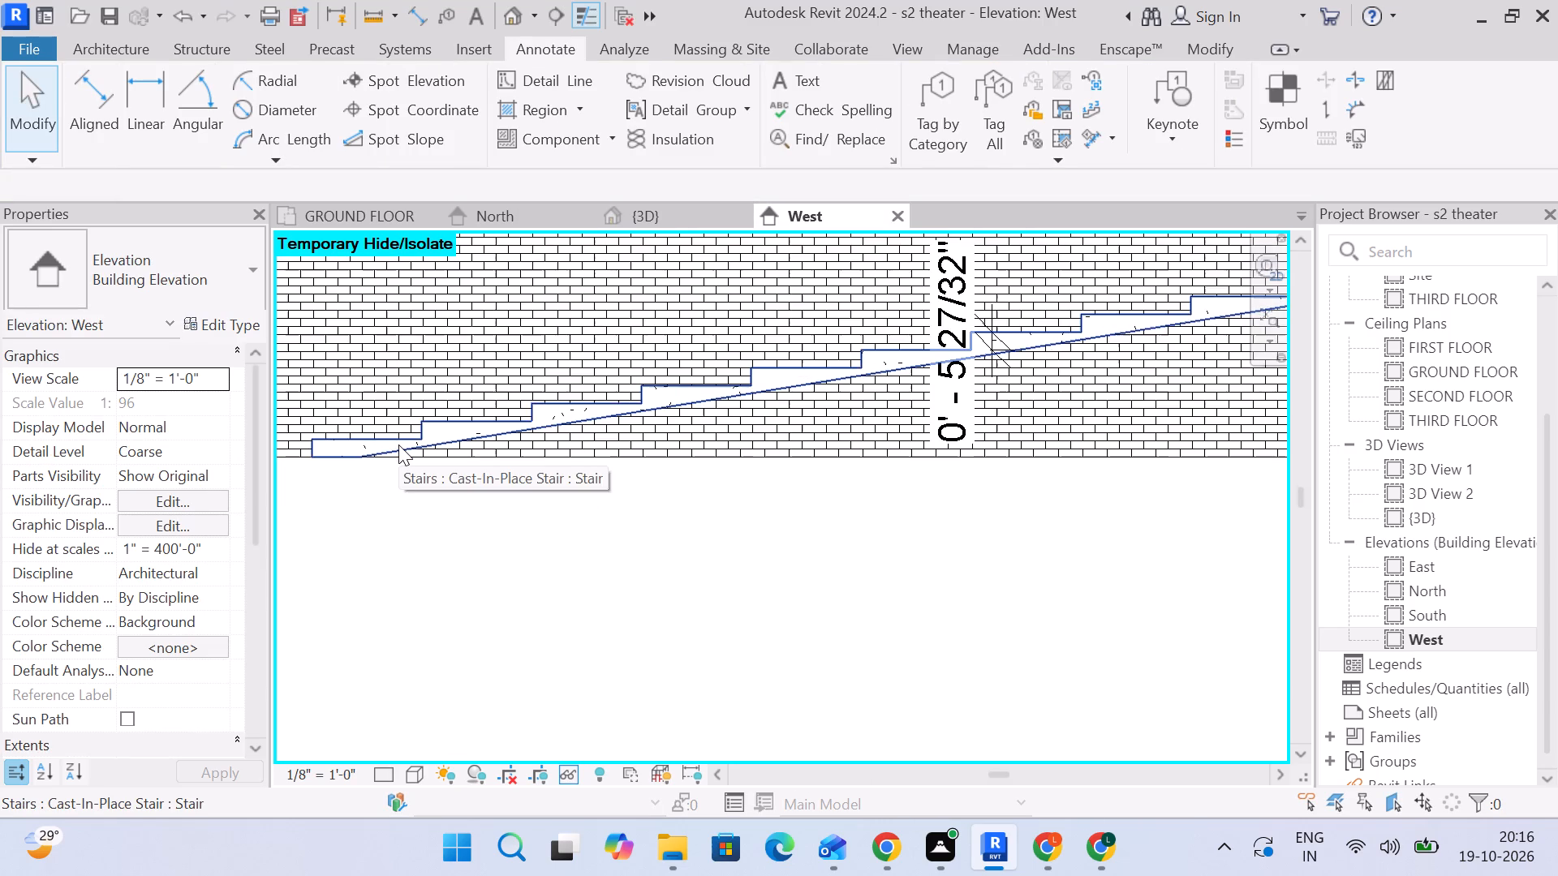
pyautogui.scroll(-4, 398, 444)
pyautogui.moveTo(398, 444); pyautogui.dragTo(398, 446, button='middle')
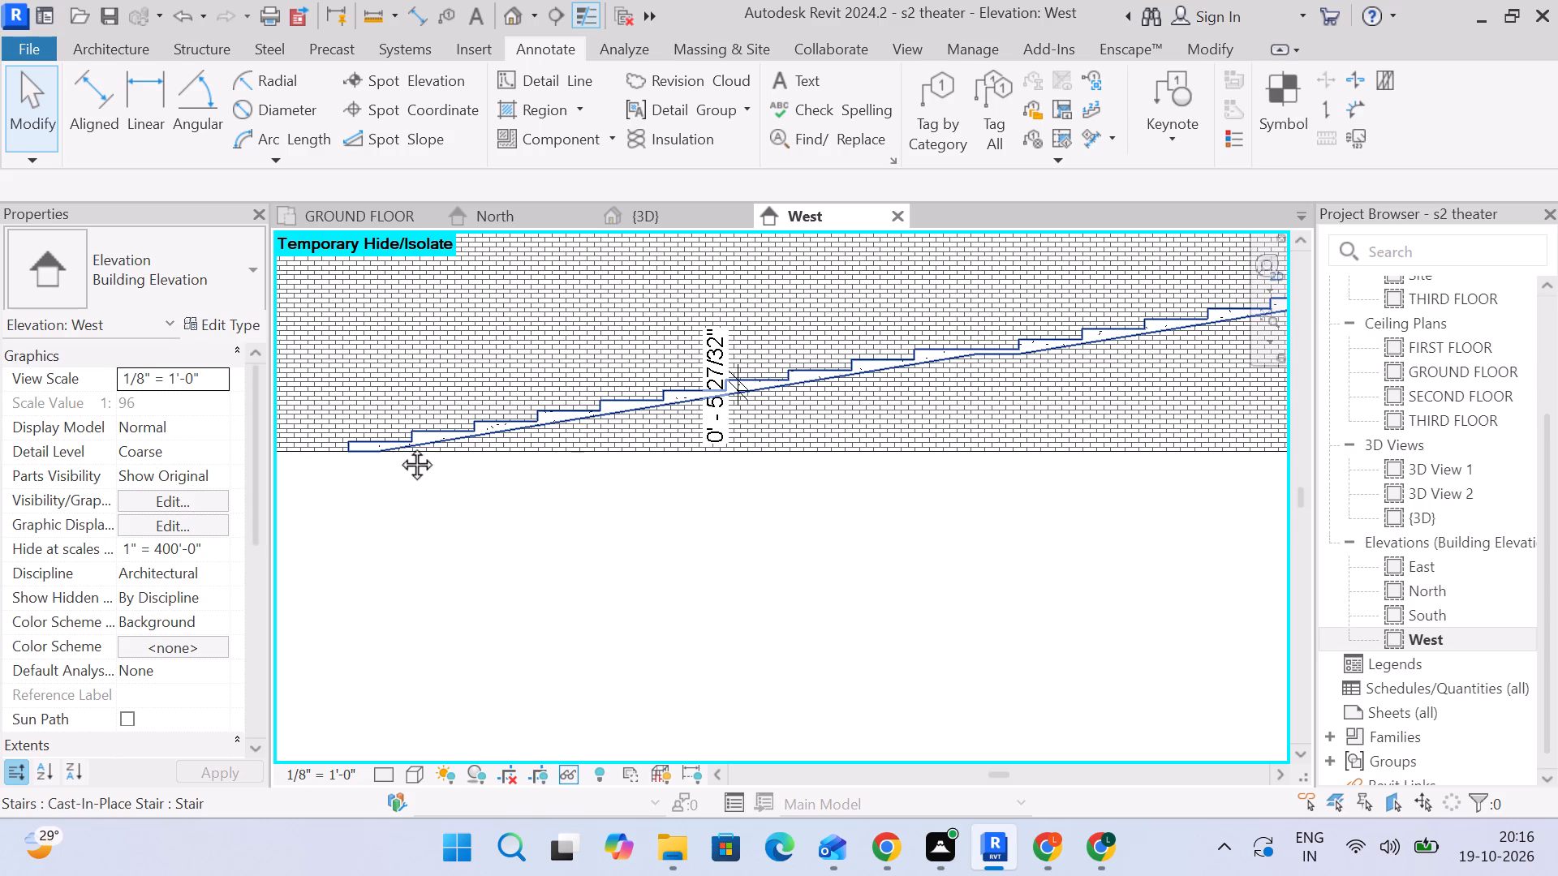
pyautogui.moveTo(398, 446); pyautogui.dragTo(398, 516, button='middle')
pyautogui.scroll(-5, 398, 516)
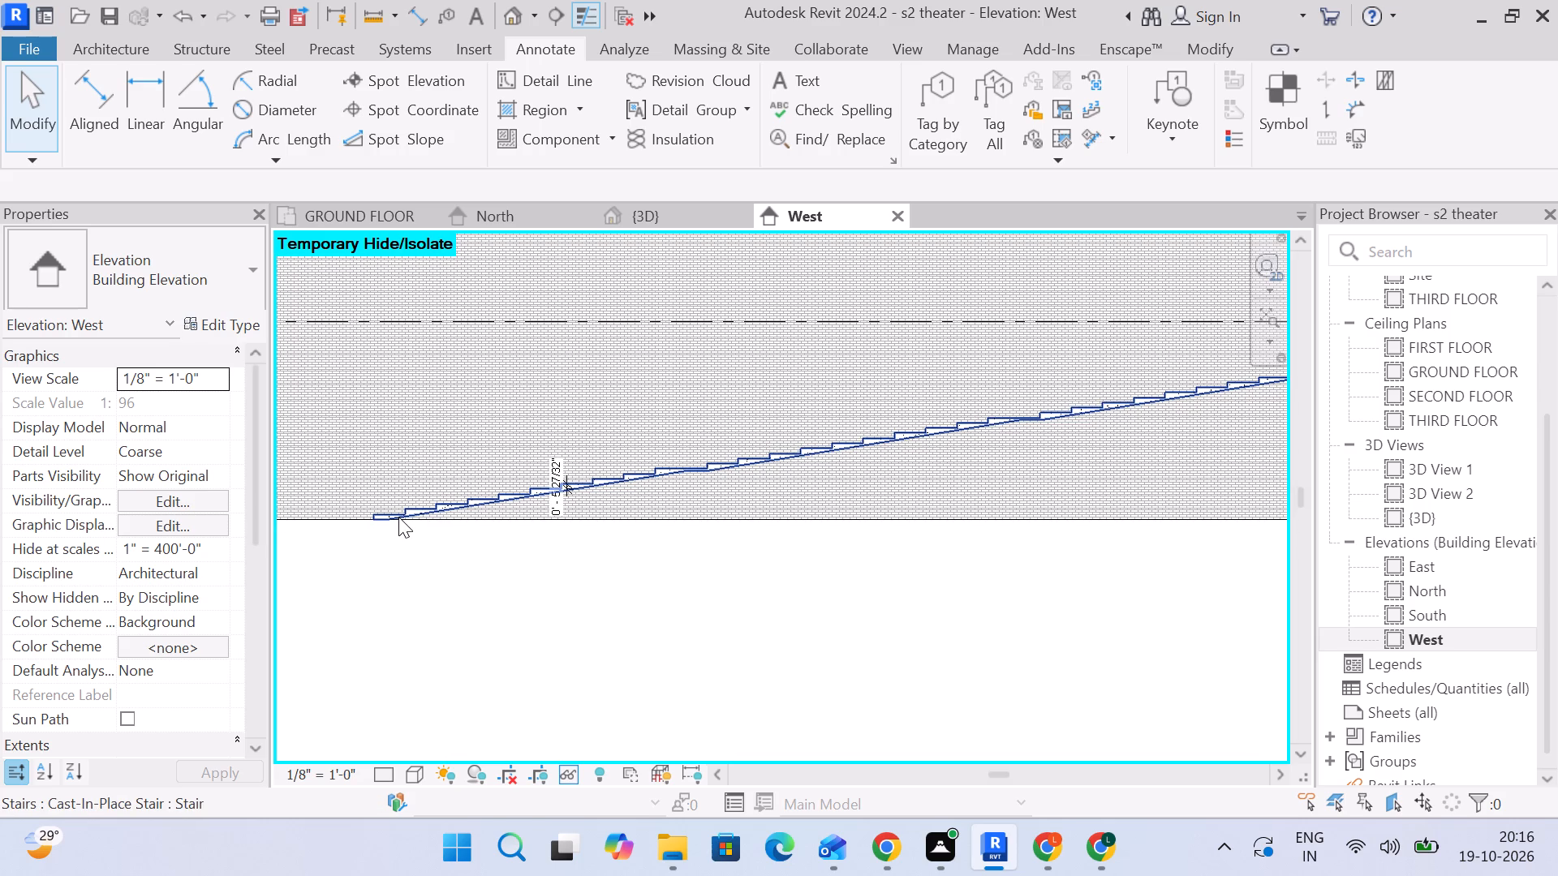
pyautogui.scroll(-3, 398, 517)
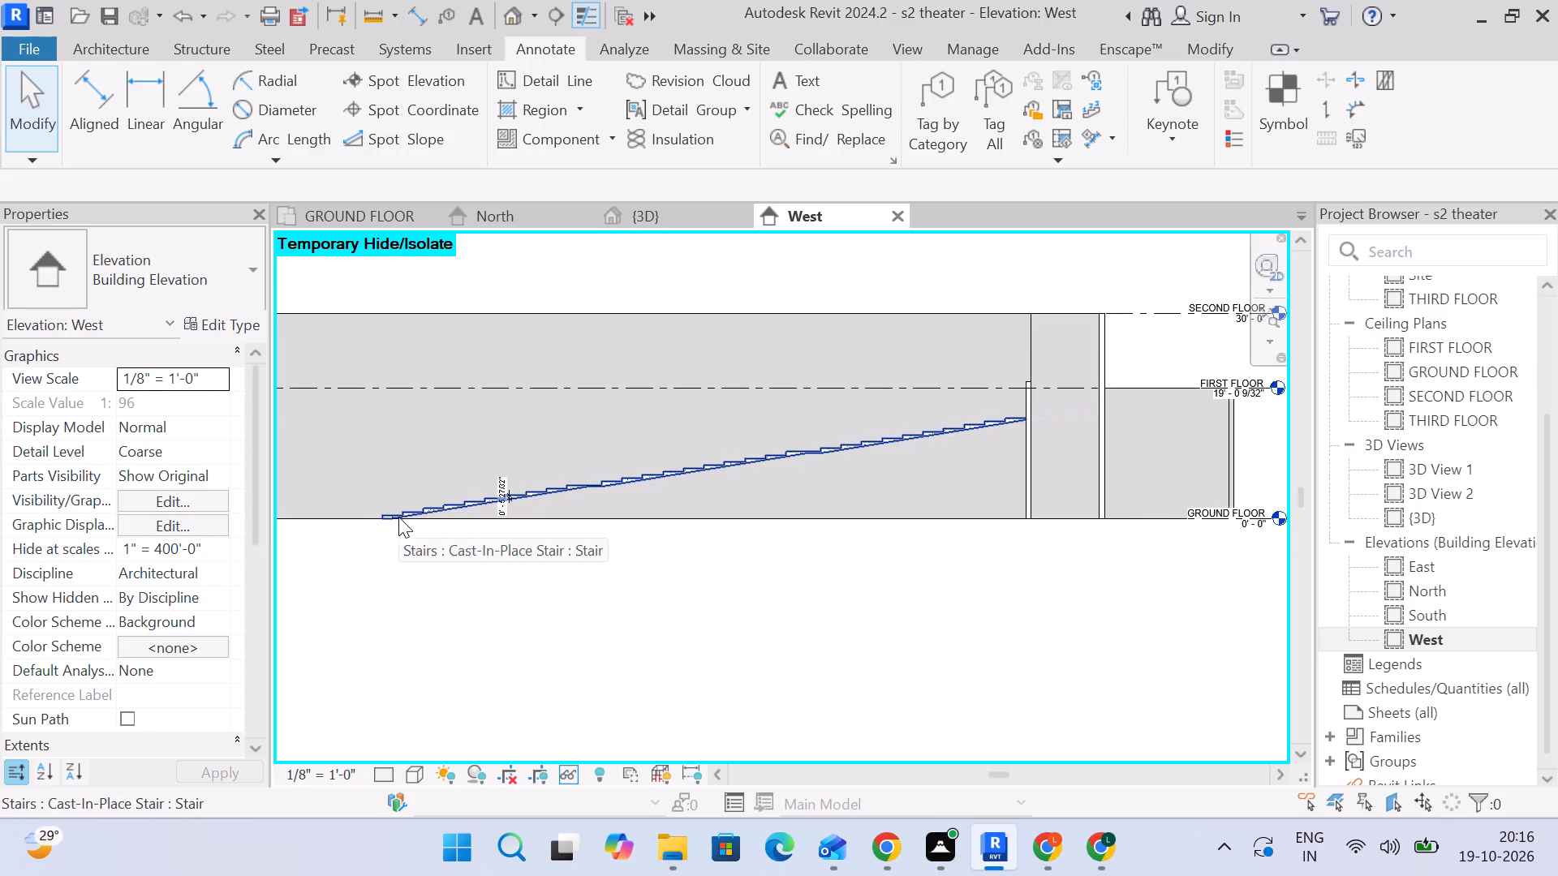
pyautogui.moveTo(398, 517); pyautogui.dragTo(618, 481, button='middle')
pyautogui.scroll(3, 585, 488)
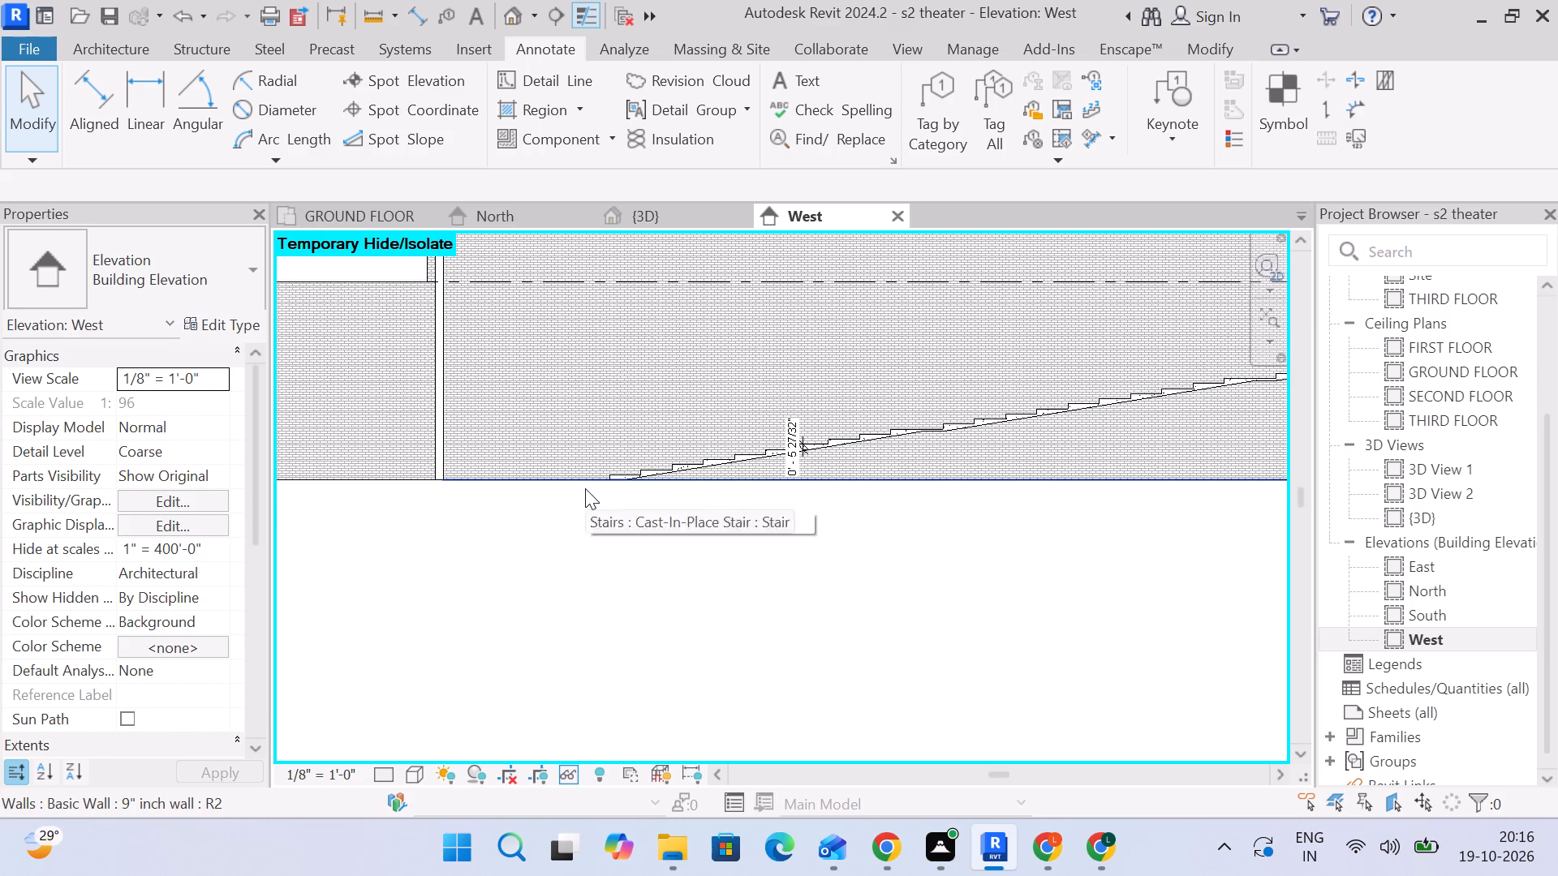
pyautogui.scroll(3, 585, 488)
pyautogui.moveTo(764, 481); pyautogui.dragTo(741, 434, button='middle')
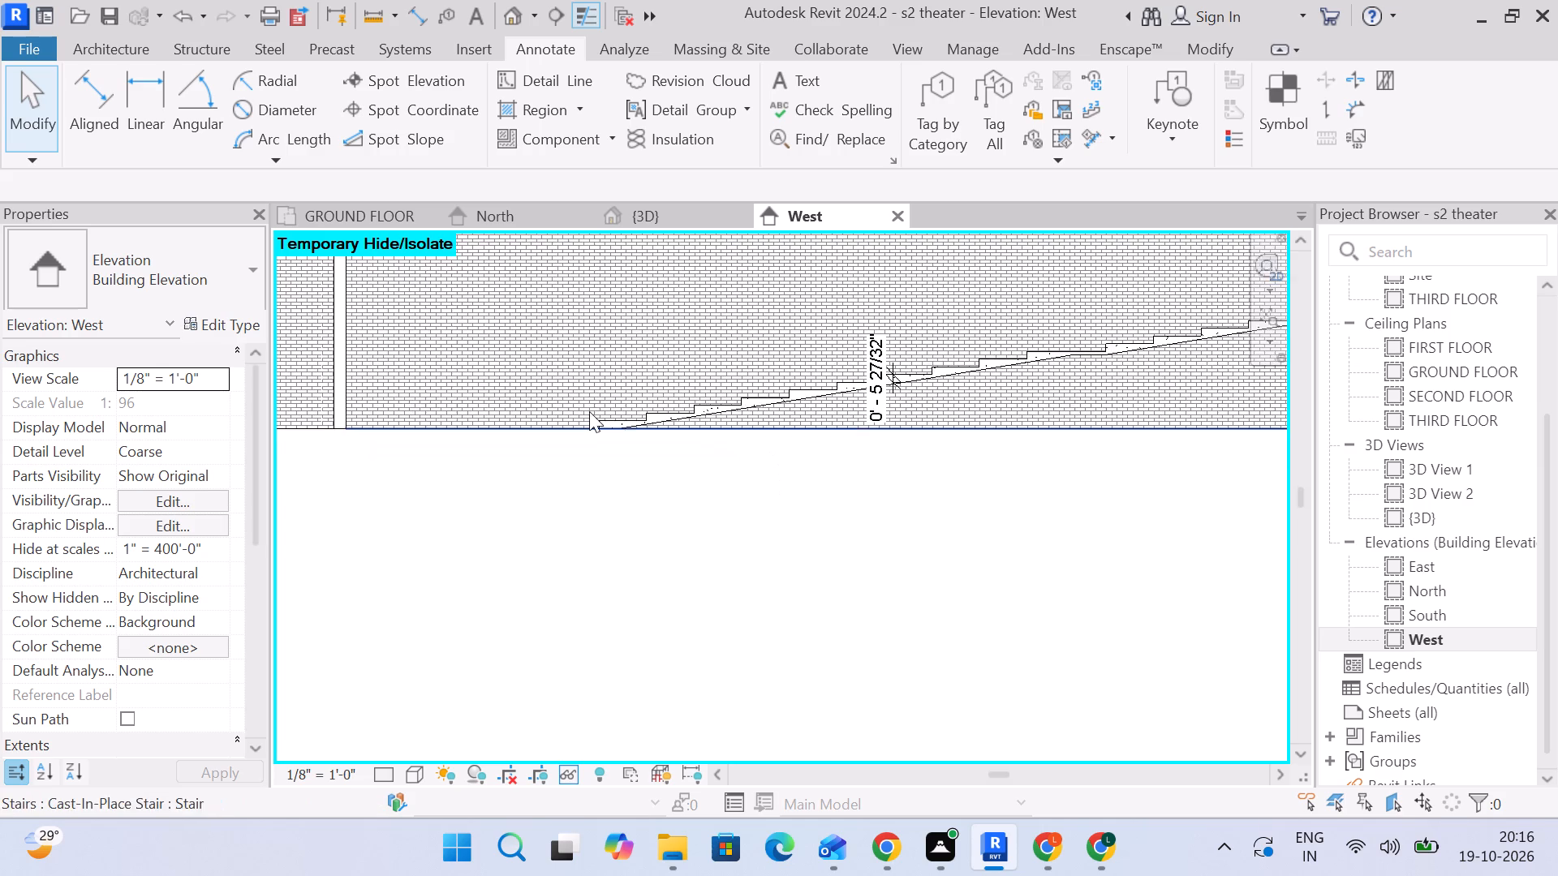
pyautogui.scroll(2, 589, 411)
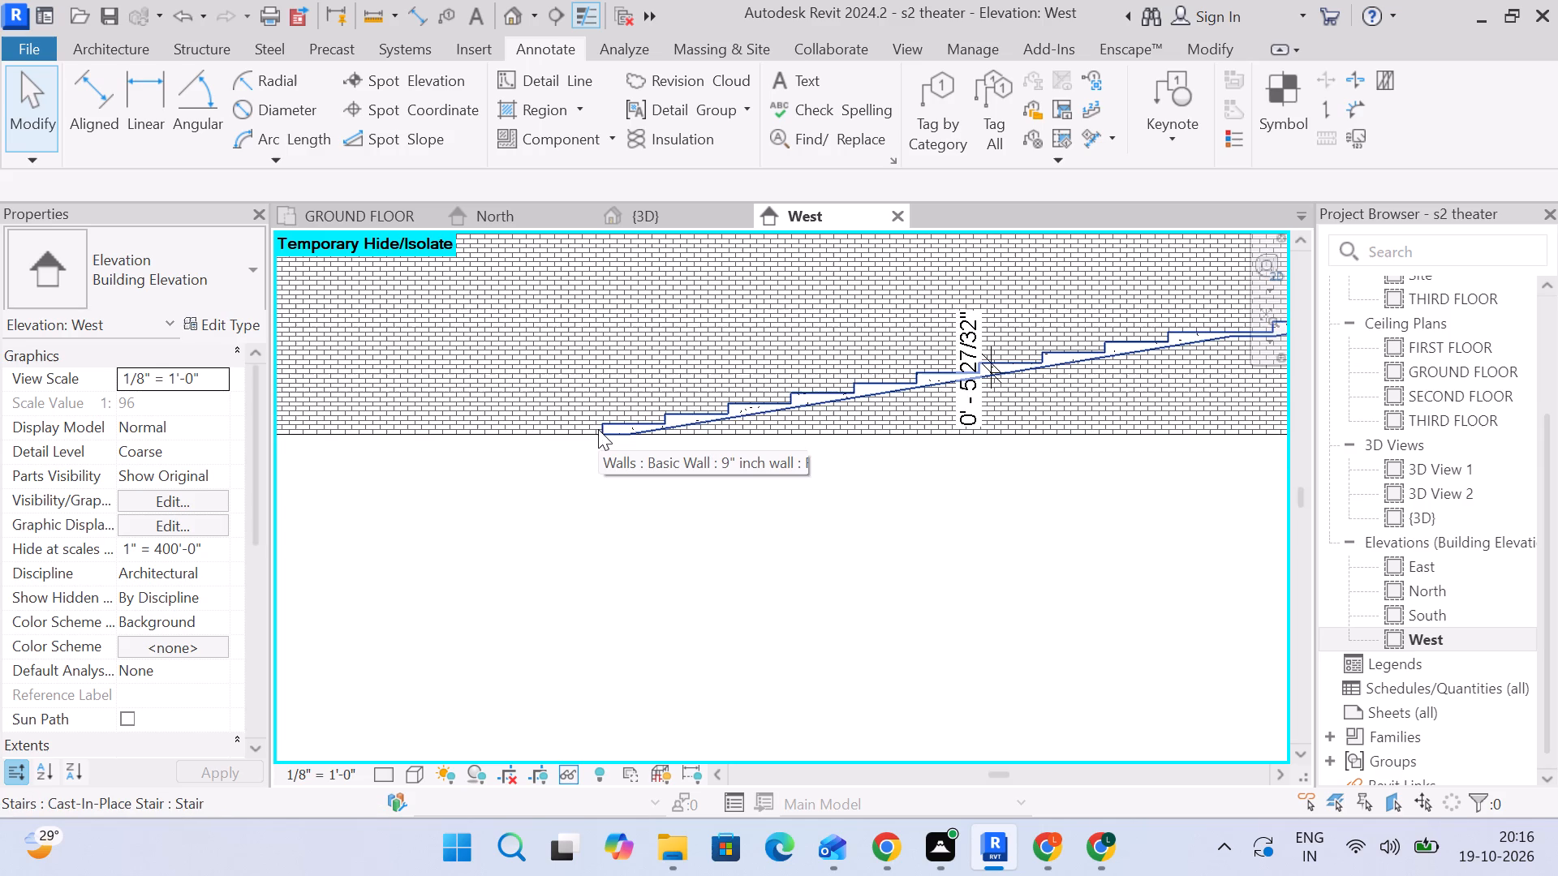
pyautogui.scroll(-3, 598, 429)
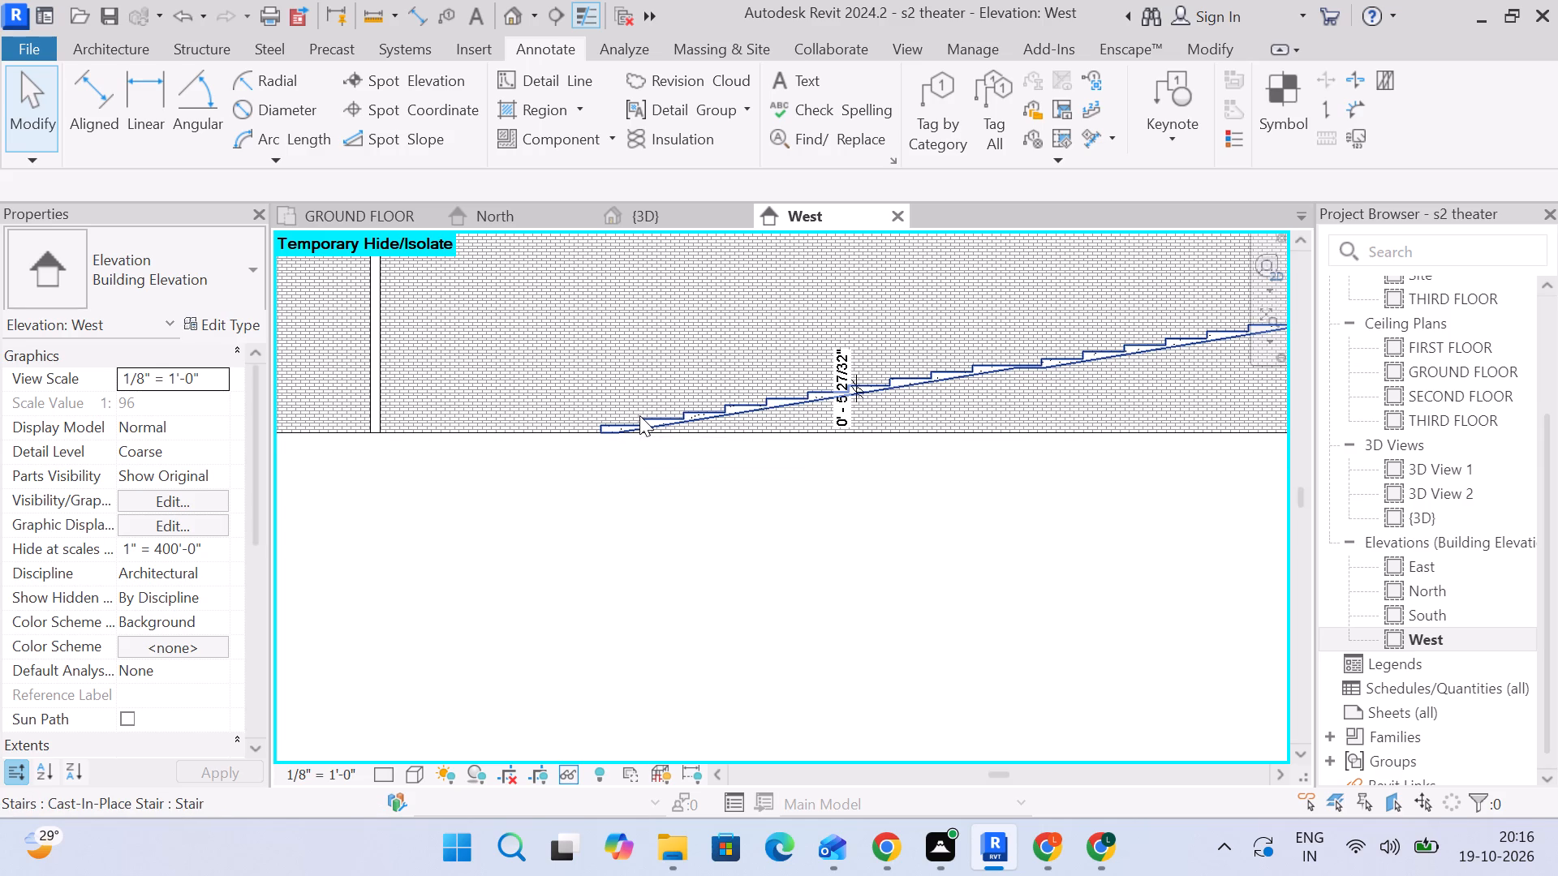
pyautogui.scroll(-1, 639, 415)
pyautogui.moveTo(639, 418); pyautogui.dragTo(540, 551, button='middle')
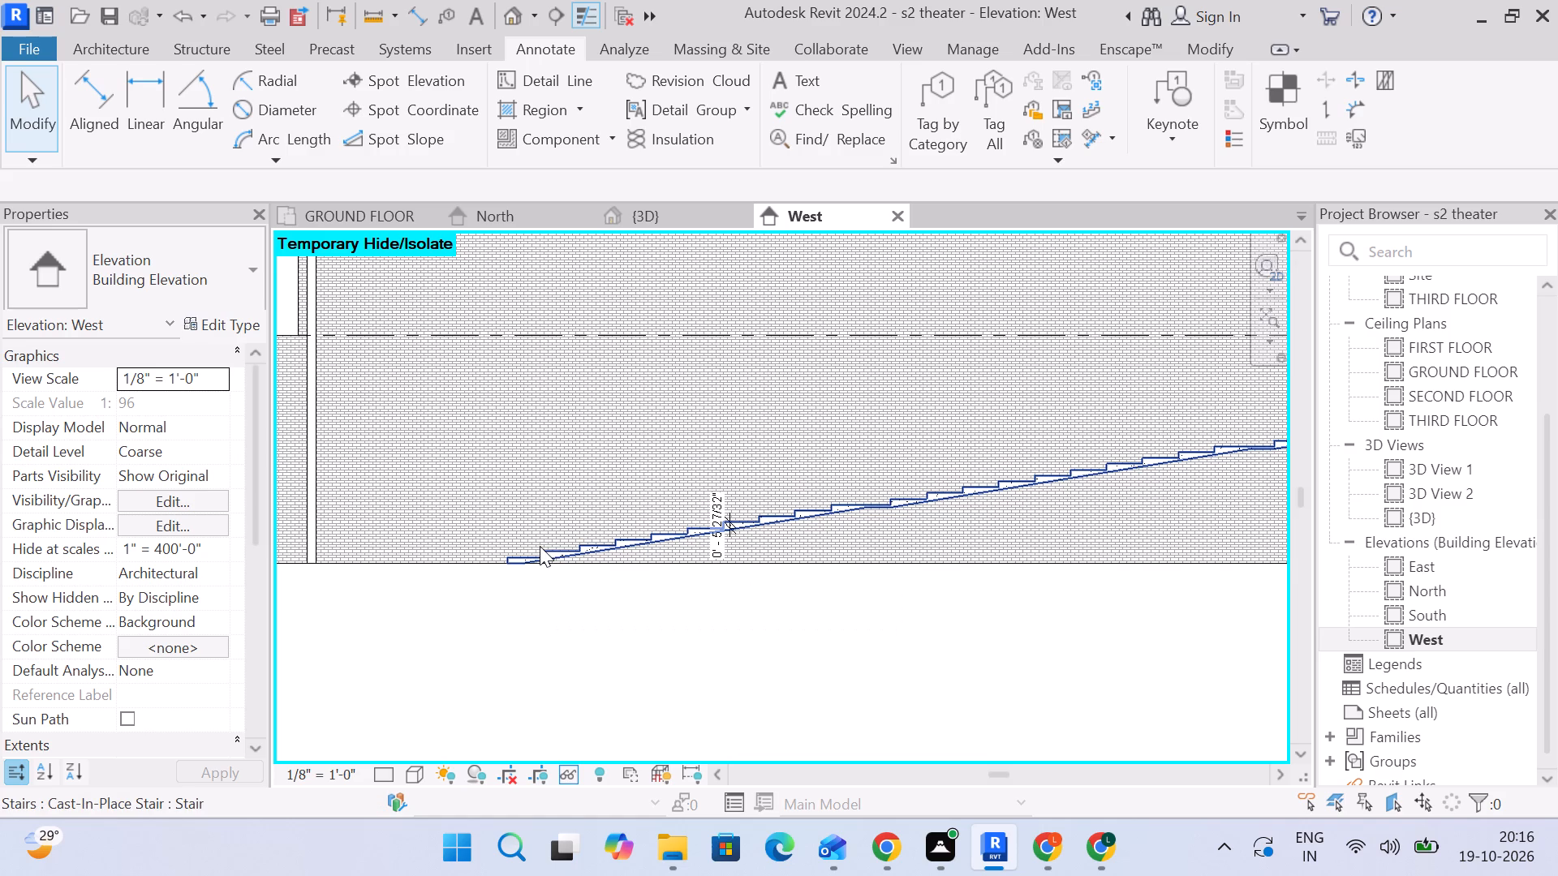
pyautogui.scroll(4, 529, 557)
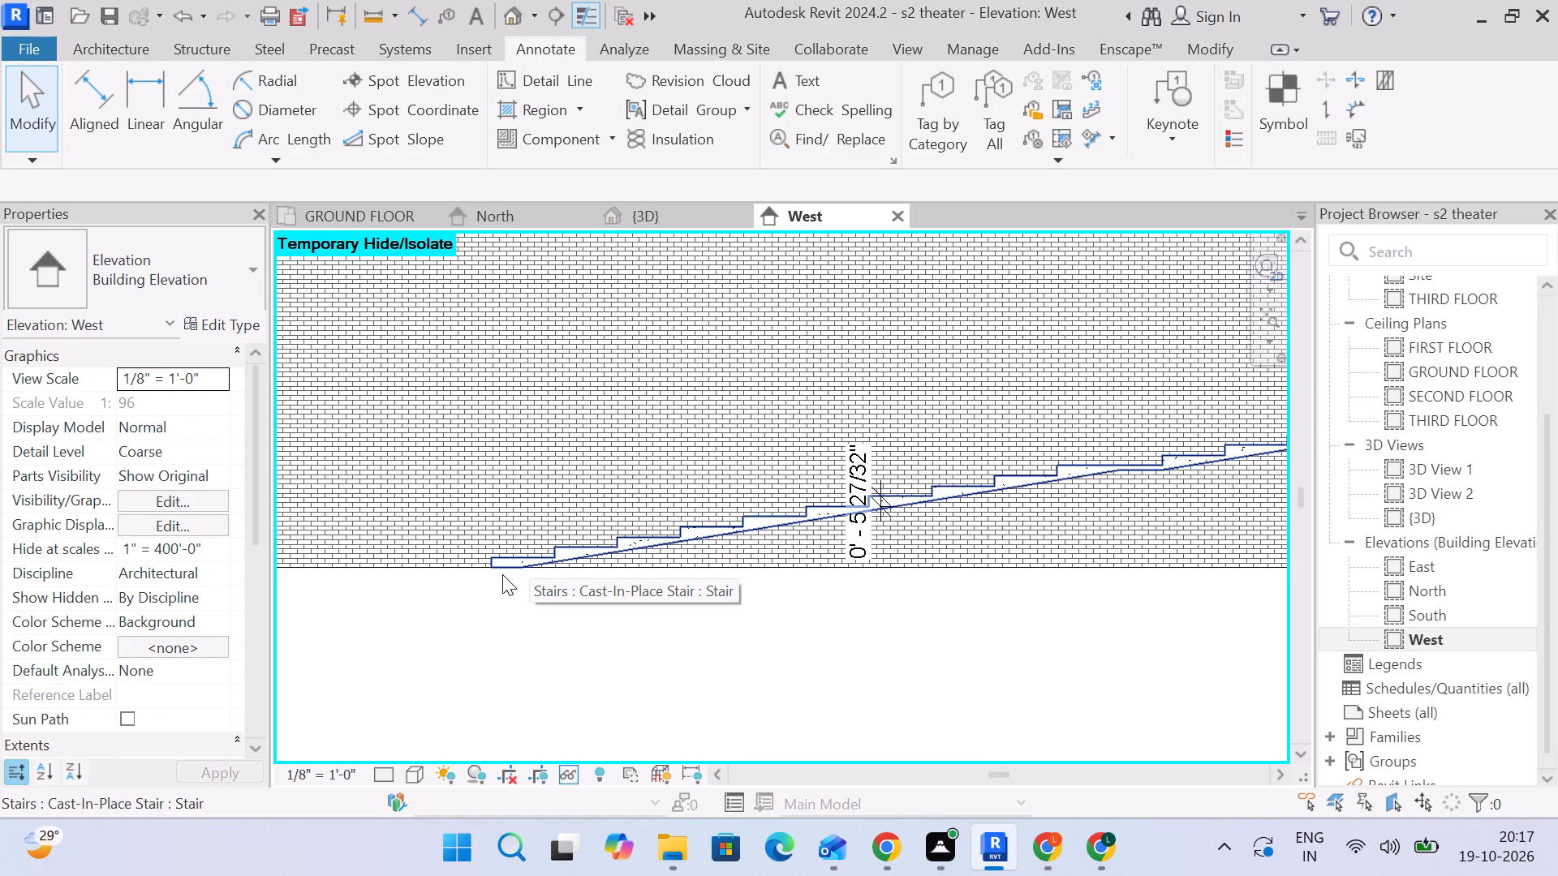
pyautogui.scroll(4, 502, 574)
pyautogui.scroll(4, 187, 451)
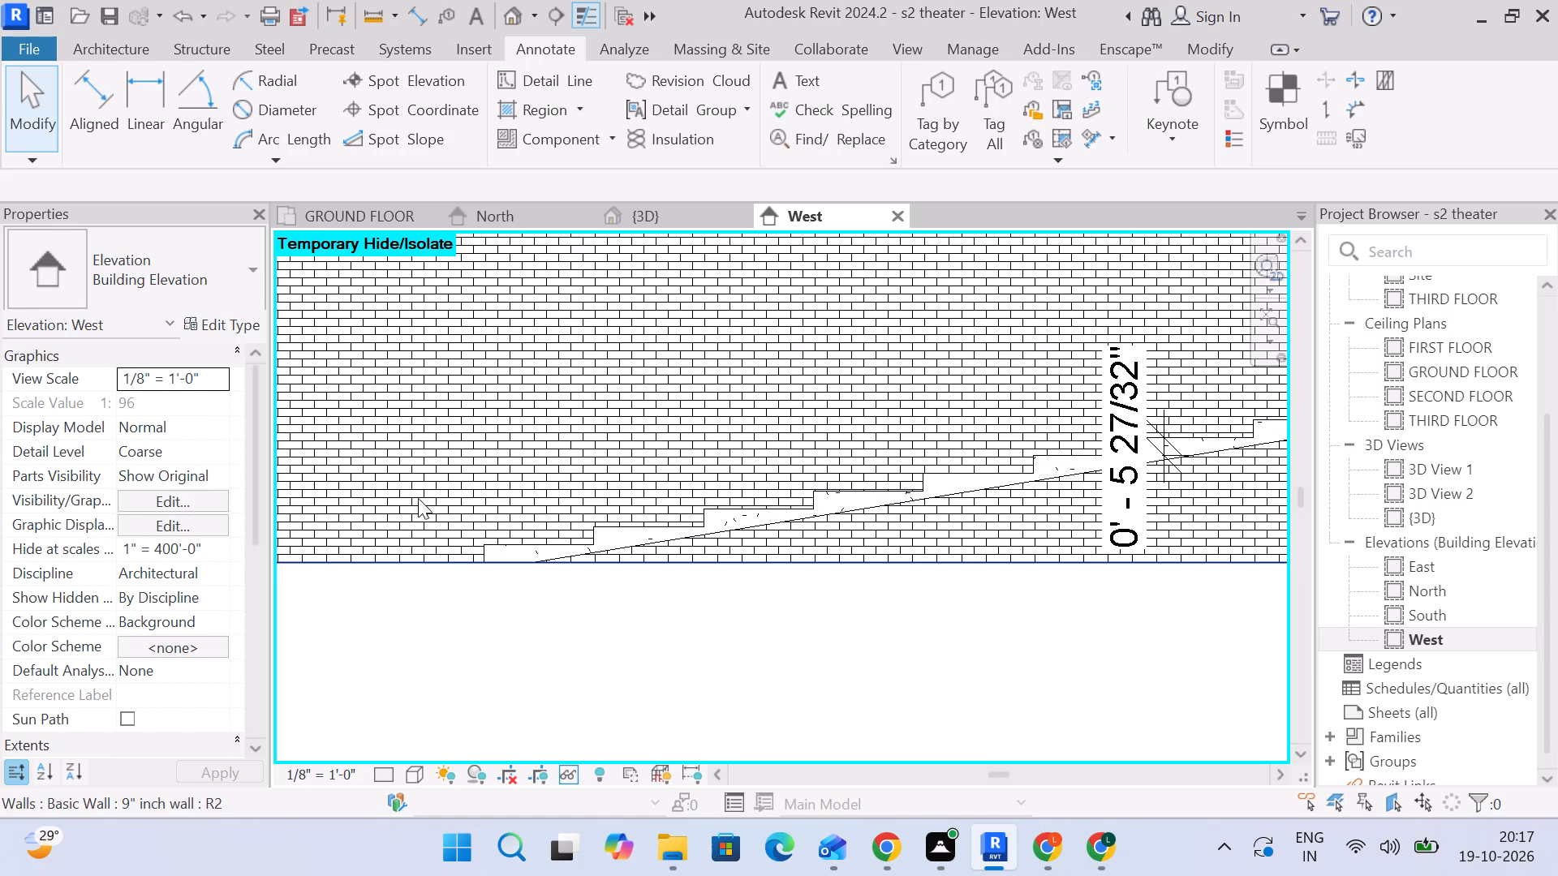
pyautogui.click(578, 553)
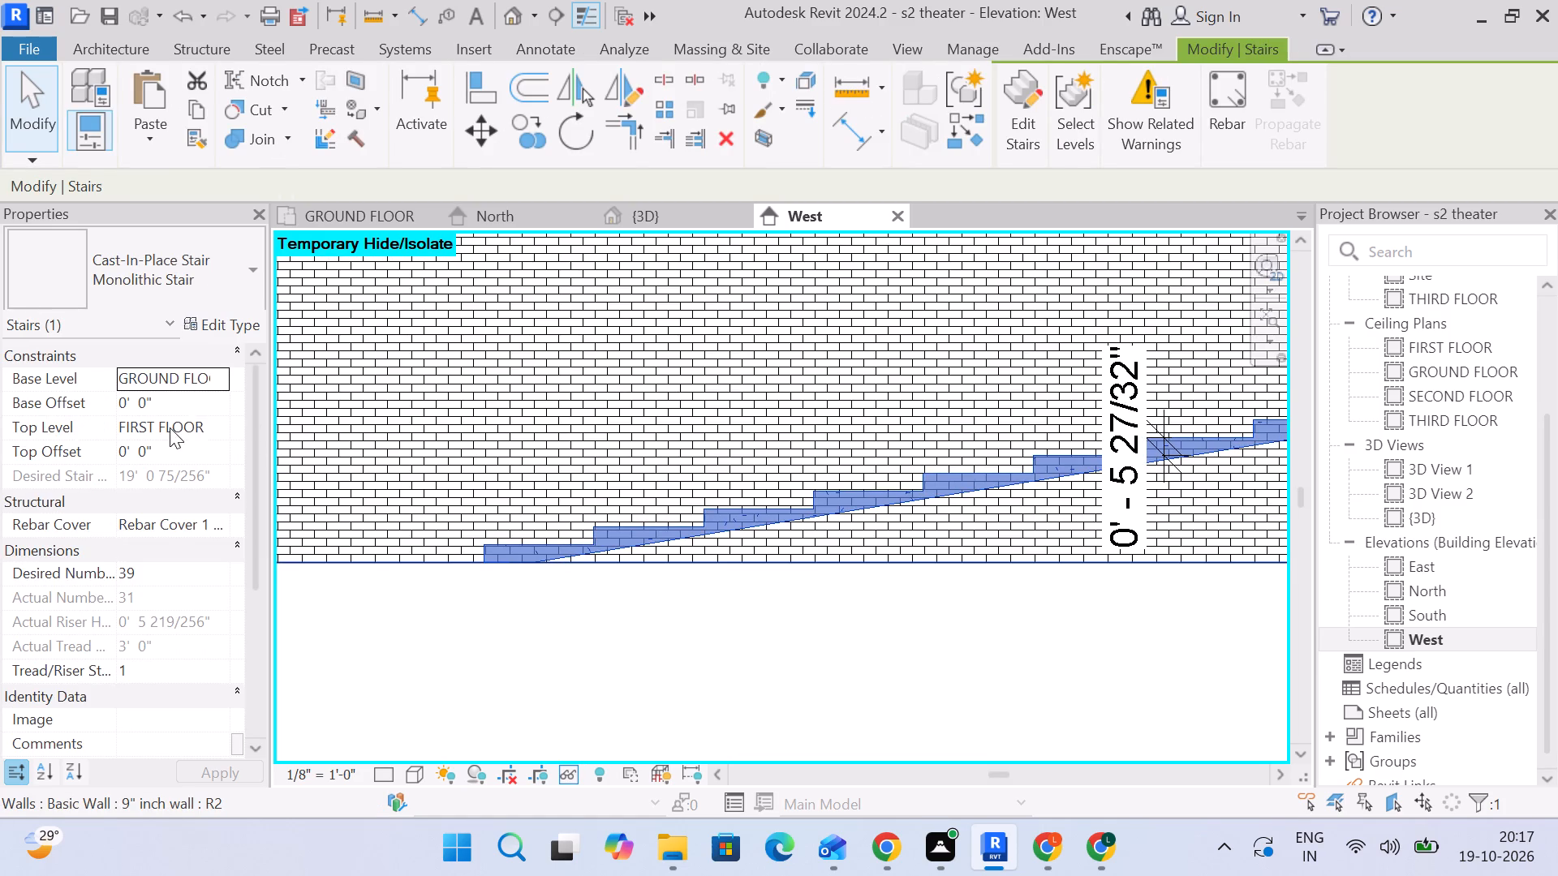
pyautogui.click(194, 404)
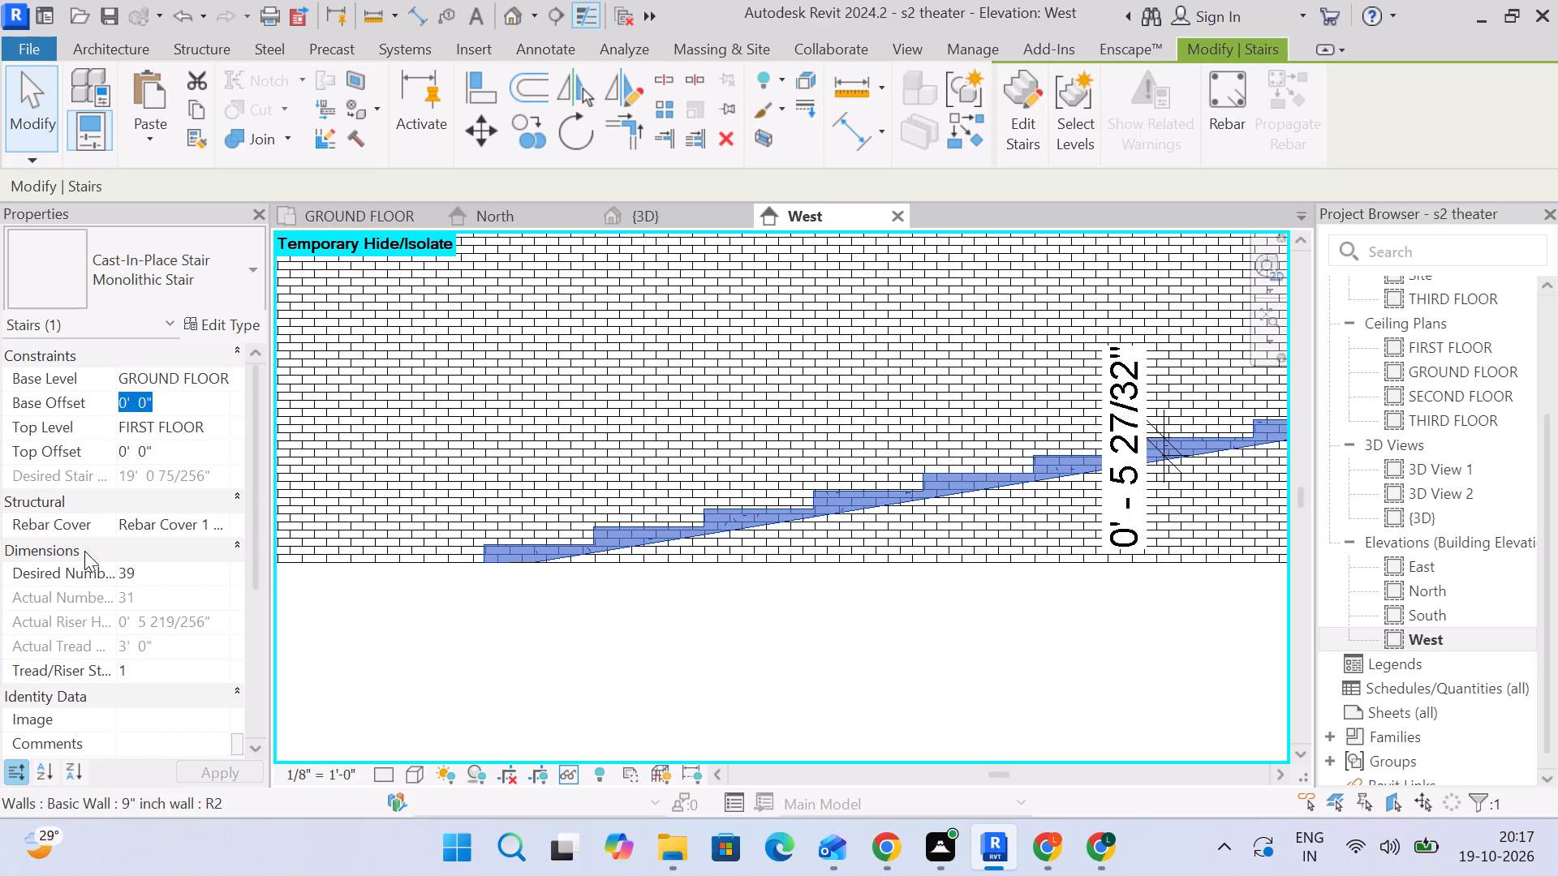
pyautogui.click(339, 638)
# Inspect the stair's upper end where it meets the wall below the first floor level.
pyautogui.scroll(-9, 355, 645)
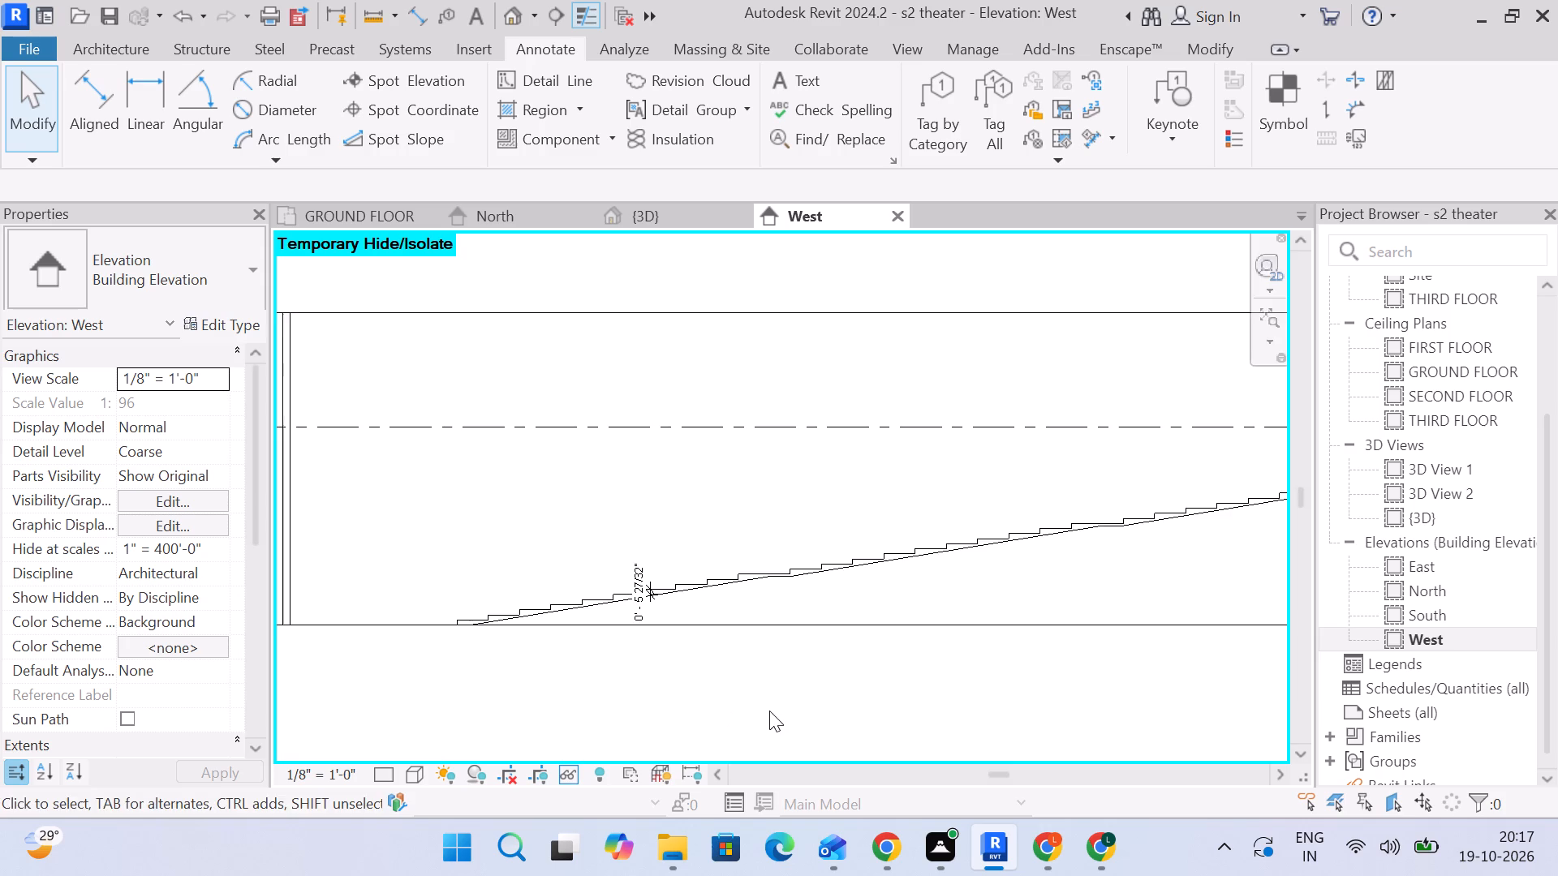
pyautogui.moveTo(769, 711); pyautogui.dragTo(580, 617, button='middle')
pyautogui.scroll(1, 580, 617)
pyautogui.scroll(-4, 674, 617)
pyautogui.scroll(4, 958, 488)
pyautogui.click(1068, 460)
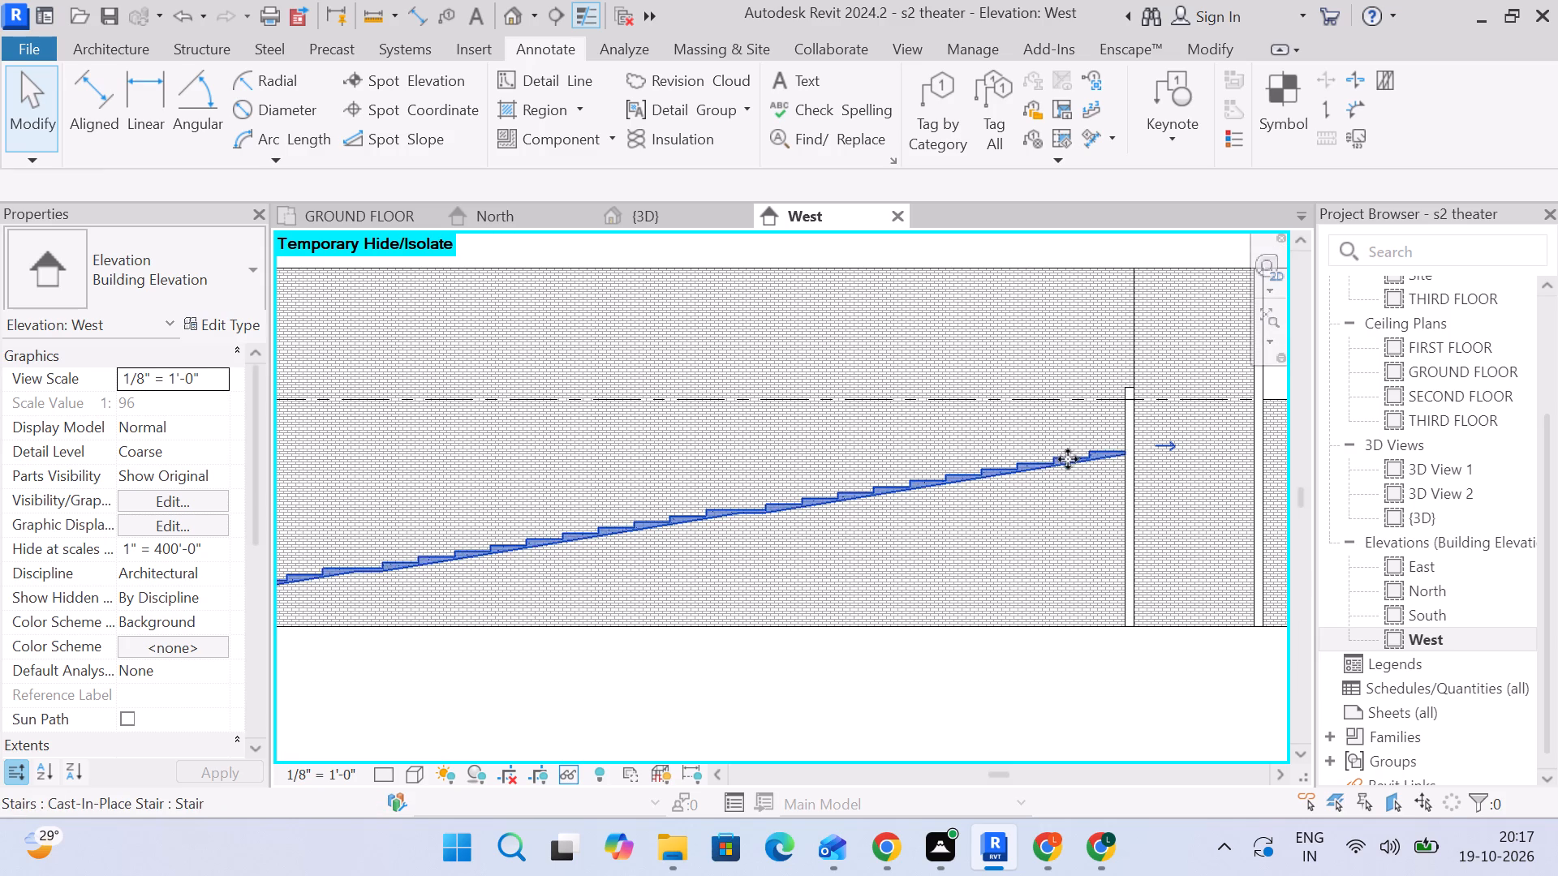
pyautogui.moveTo(1121, 458); pyautogui.dragTo(1067, 444, button='middle')
pyautogui.scroll(1, 1067, 444)
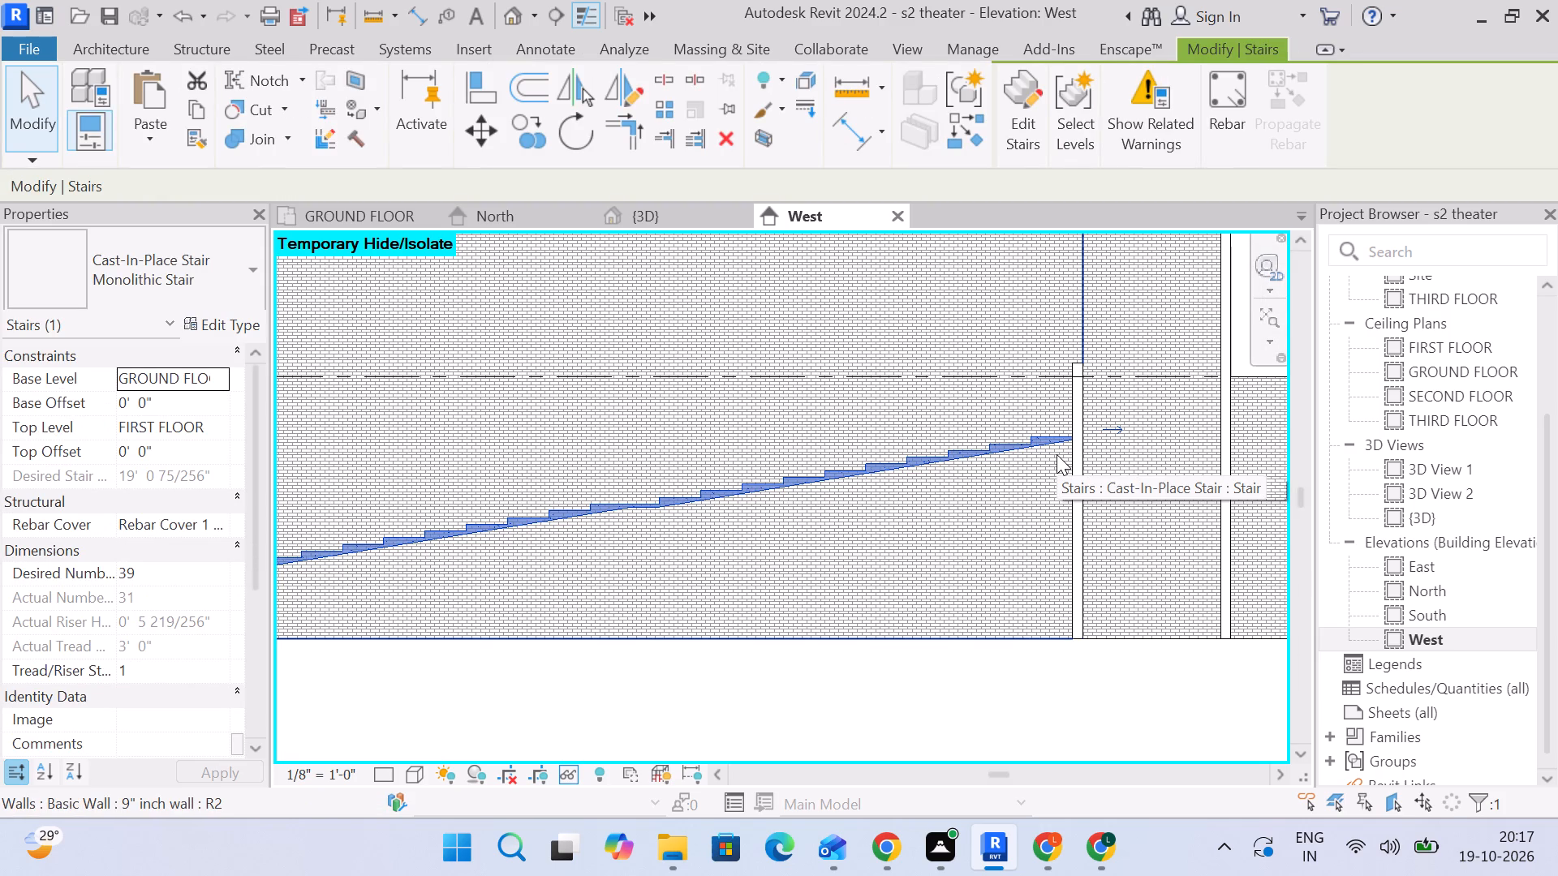
# Switch to the GROUND FLOOR plan and examine the stair's treads and the width dimension across them.
pyautogui.click(391, 210)
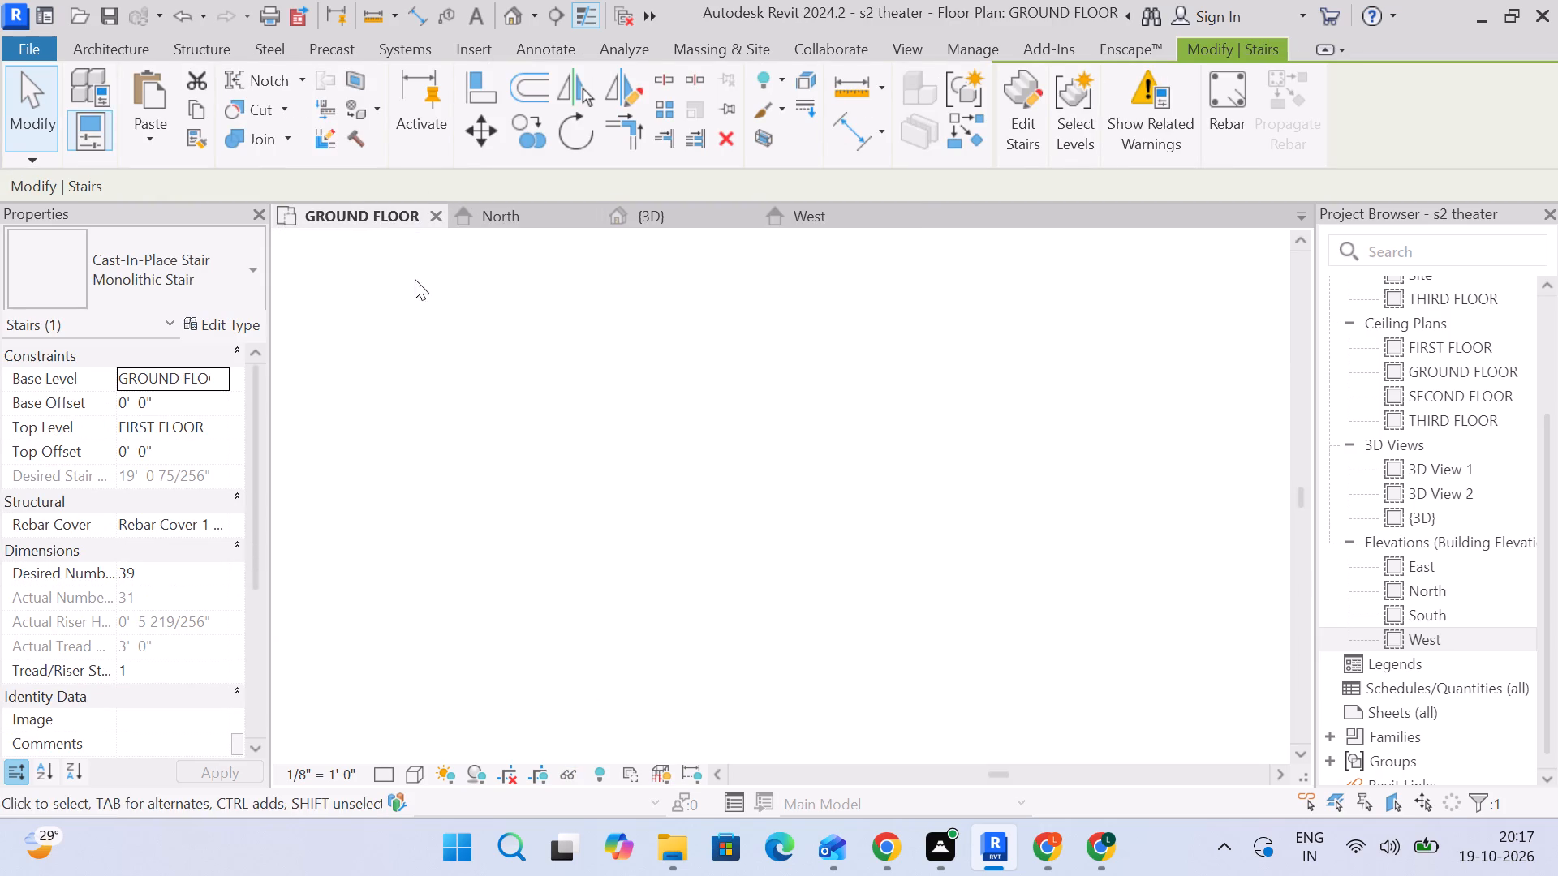
pyautogui.scroll(9, 587, 569)
pyautogui.moveTo(692, 590); pyautogui.dragTo(723, 445, button='middle')
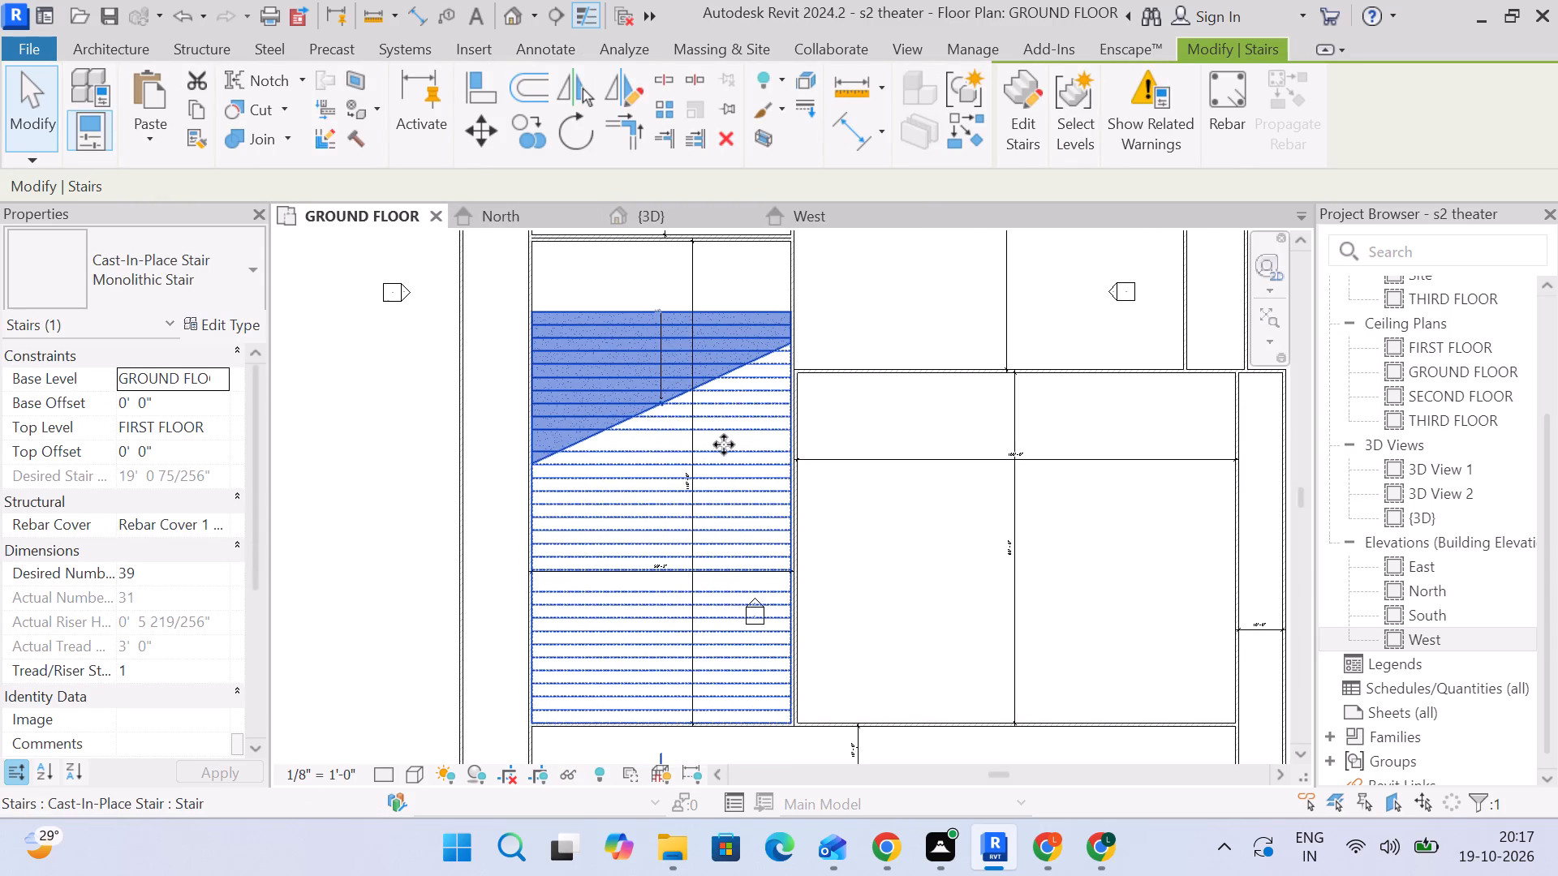
pyautogui.scroll(3, 743, 557)
pyautogui.moveTo(763, 611); pyautogui.dragTo(834, 402, button='middle')
pyautogui.scroll(4, 715, 384)
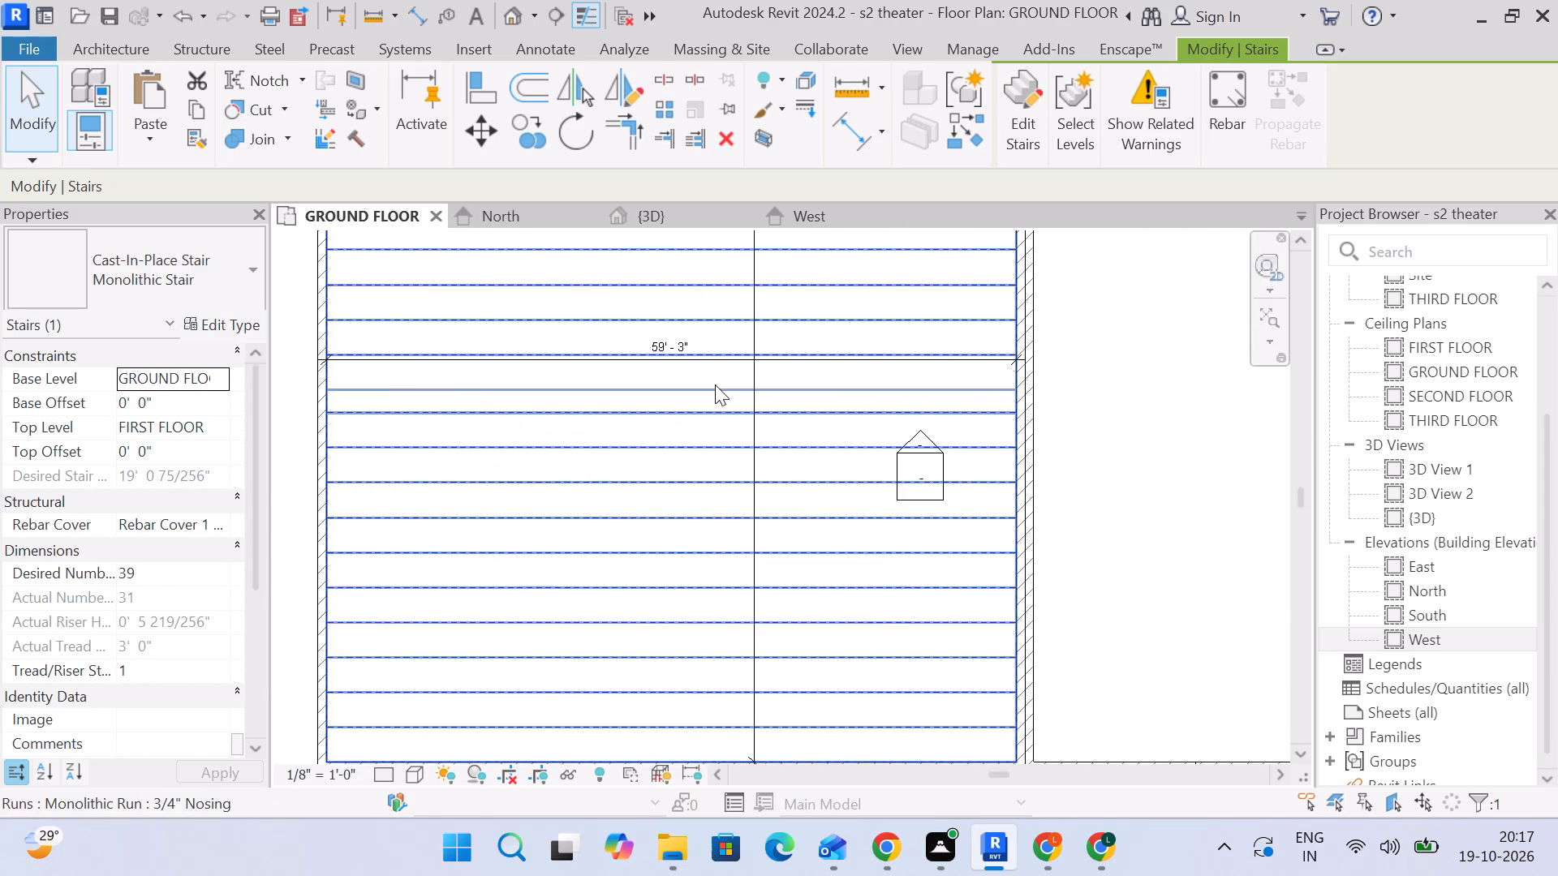
pyautogui.scroll(-5, 715, 384)
pyautogui.scroll(2, 714, 384)
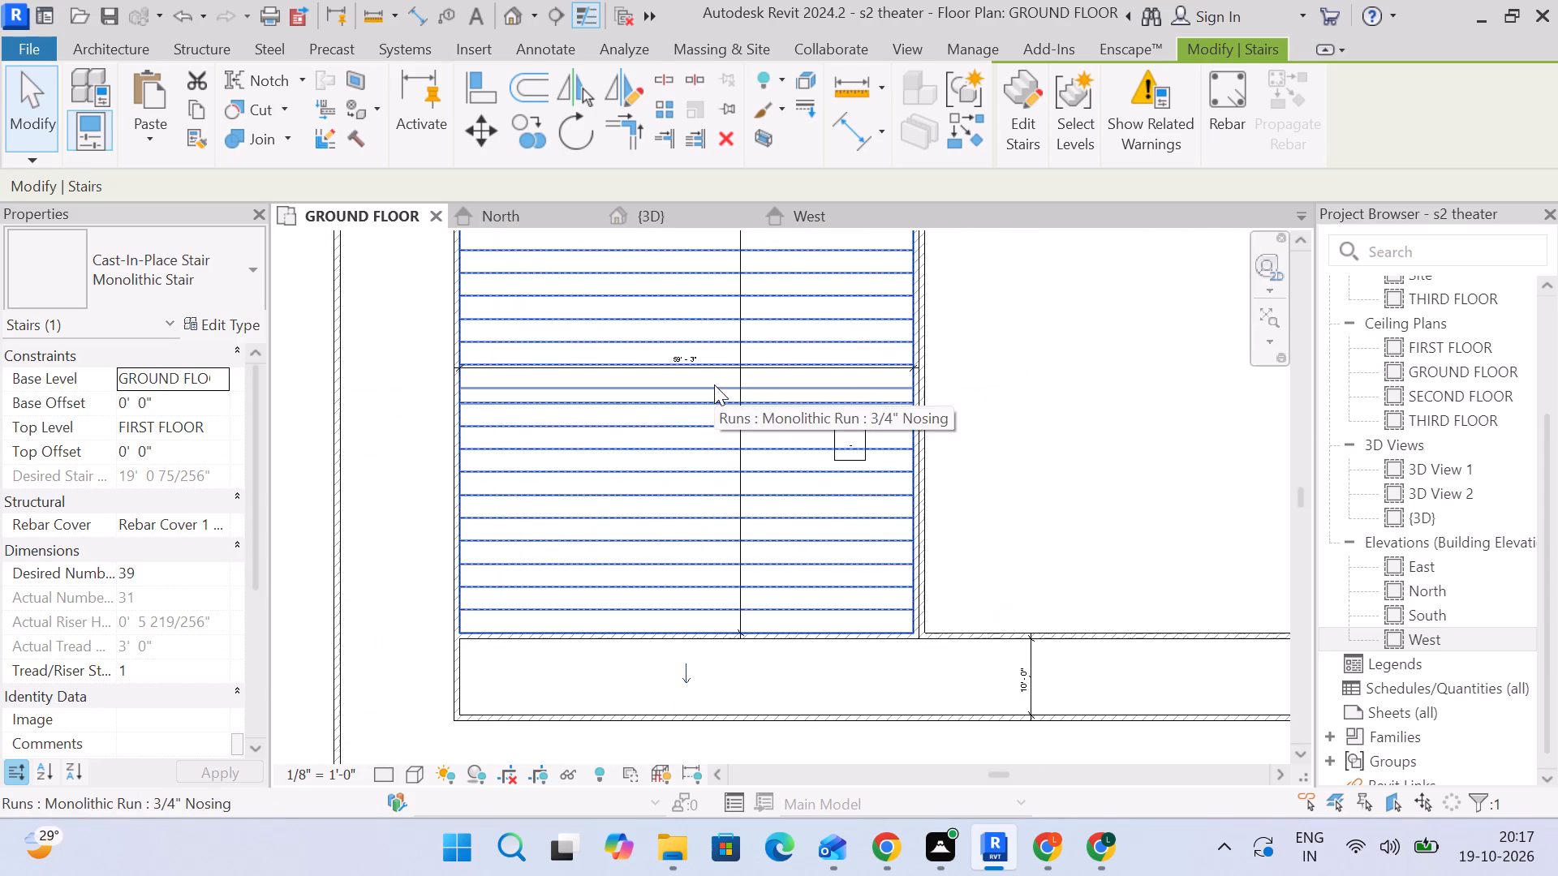
pyautogui.scroll(5, 643, 347)
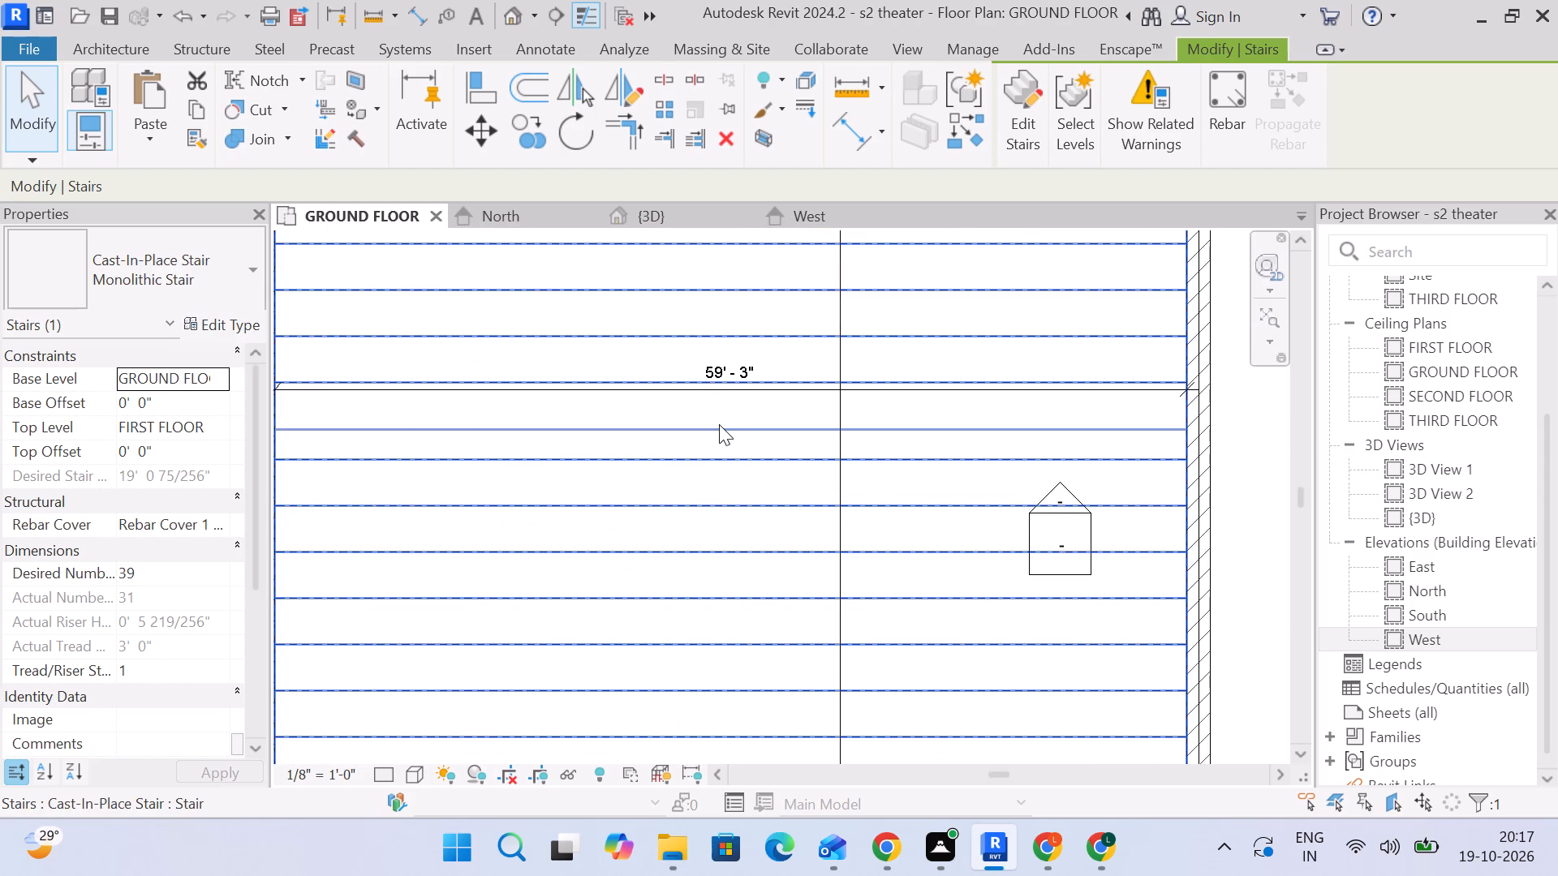
pyautogui.press('Escape')
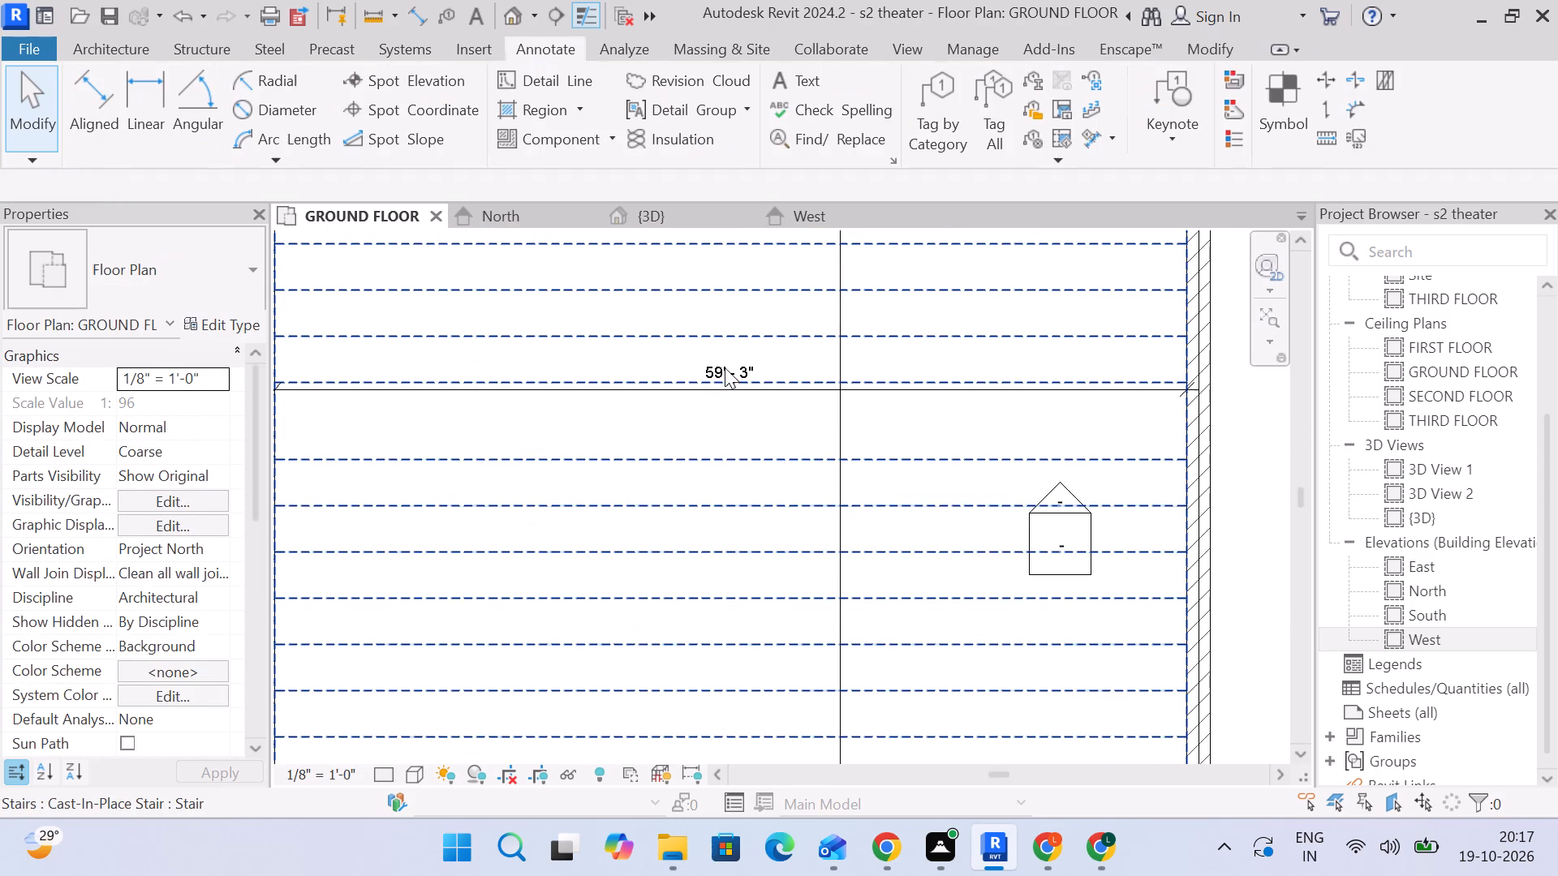
# Move the 9" wall on the stair's west side by setting the width dimension across the stair to 60'.
pyautogui.click(730, 368)
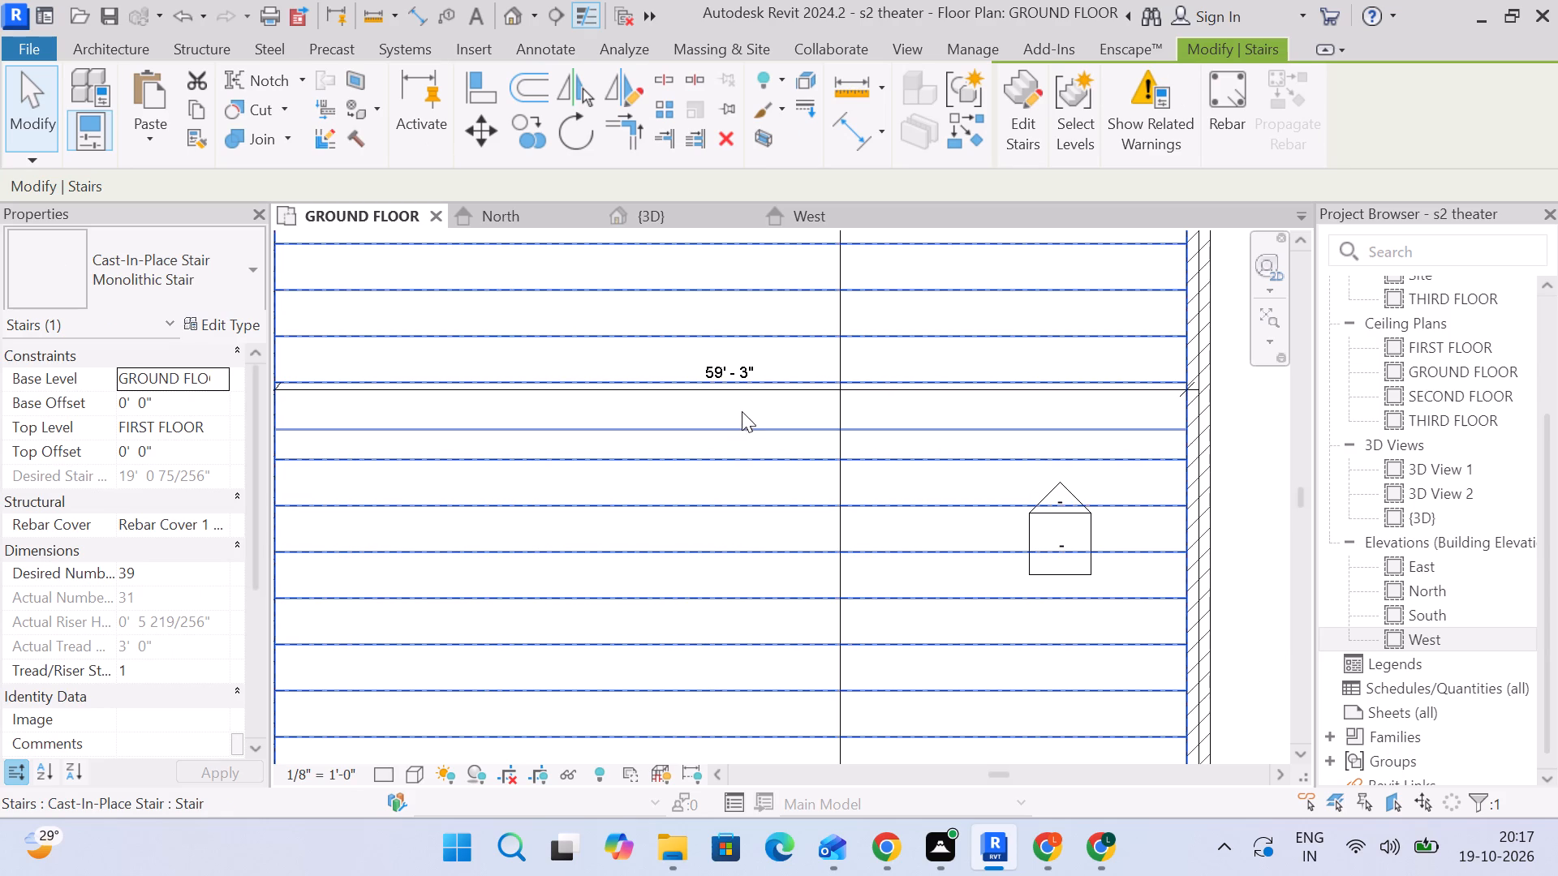
pyautogui.scroll(-4, 731, 408)
pyautogui.moveTo(728, 408); pyautogui.dragTo(747, 399, button='middle')
pyautogui.scroll(4, 529, 395)
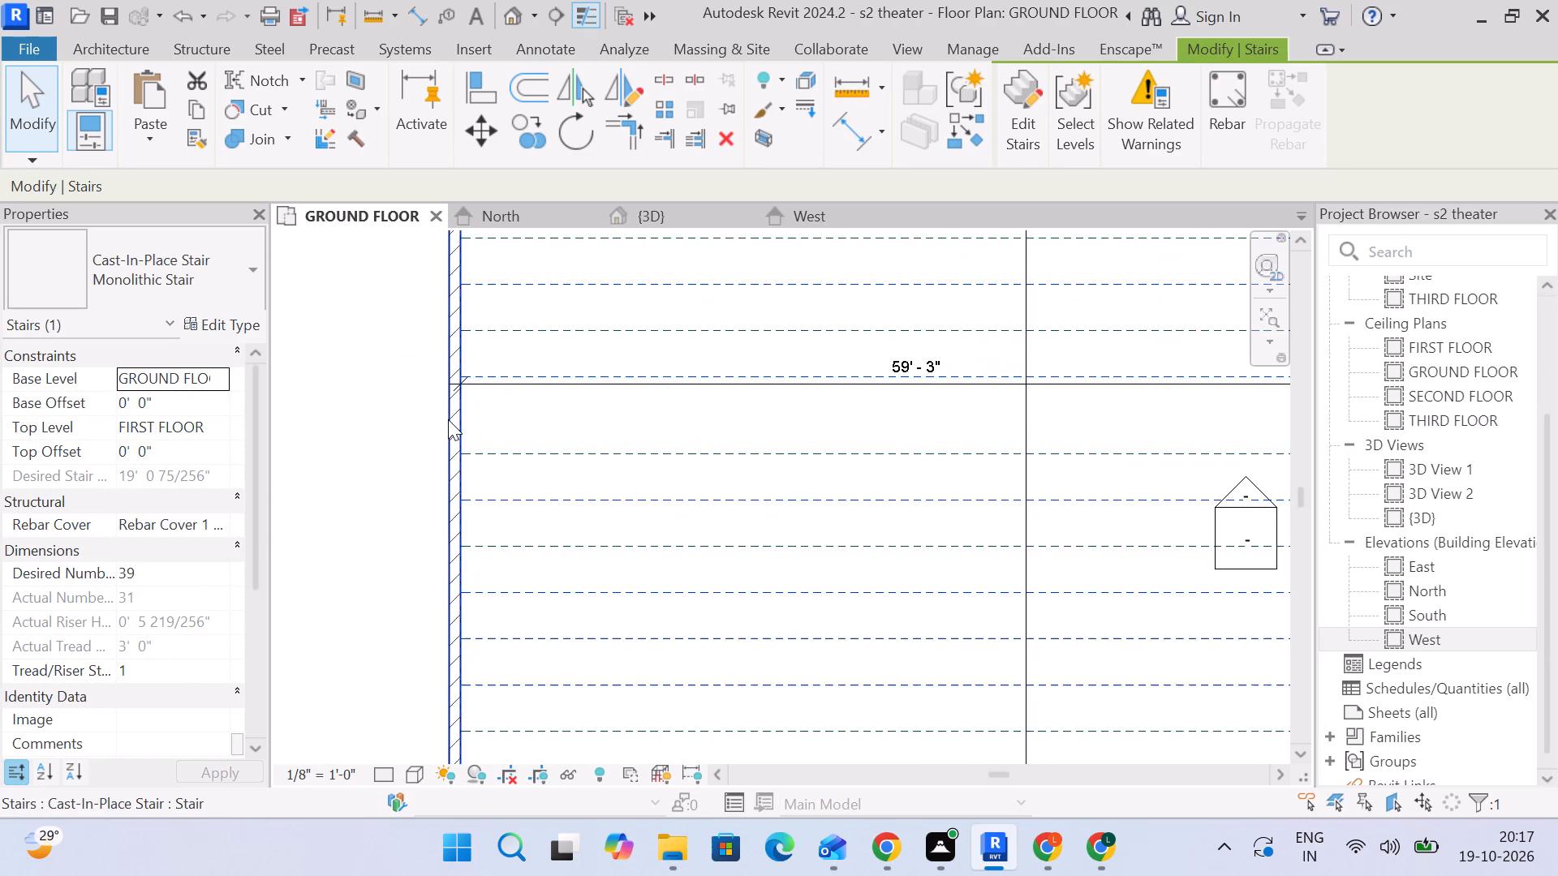
pyautogui.click(447, 419)
pyautogui.scroll(-4, 783, 422)
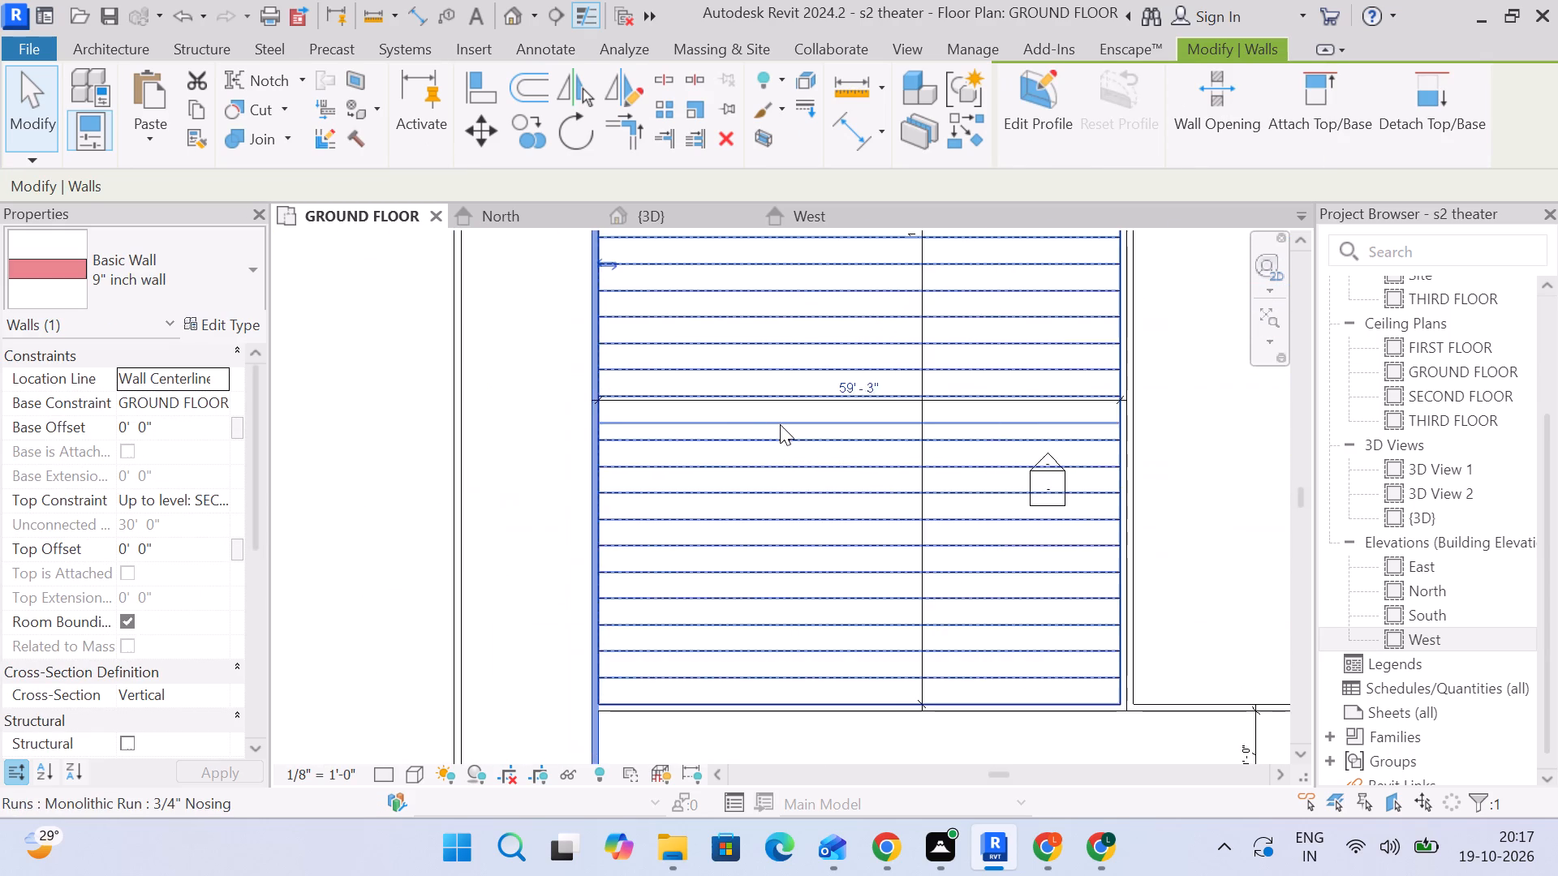
pyautogui.moveTo(779, 424); pyautogui.dragTo(661, 421, button='middle')
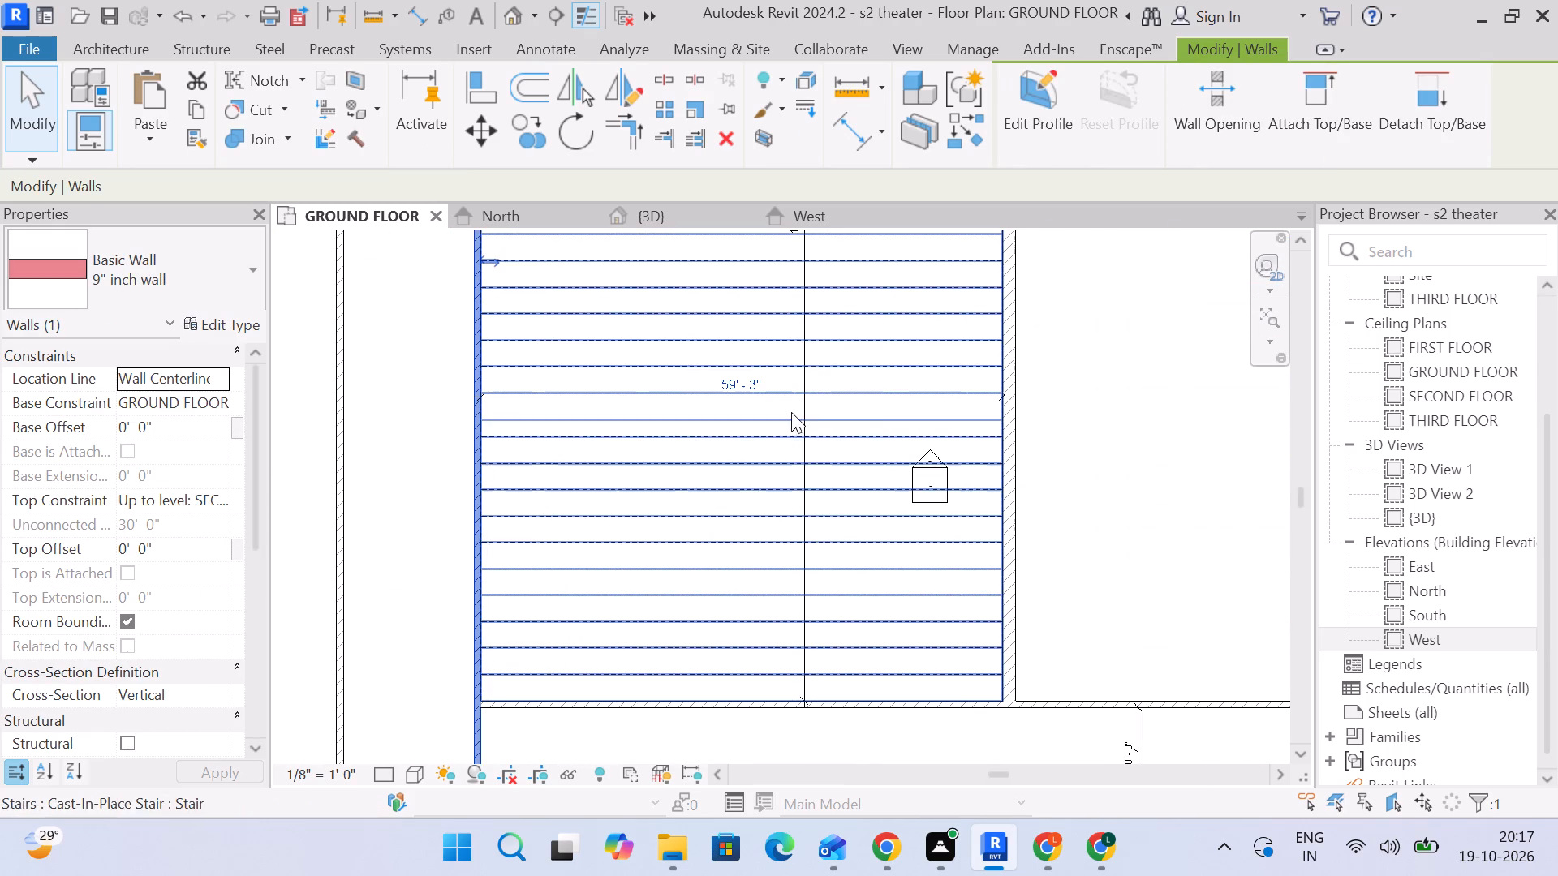
pyautogui.scroll(2, 996, 389)
pyautogui.click(674, 387)
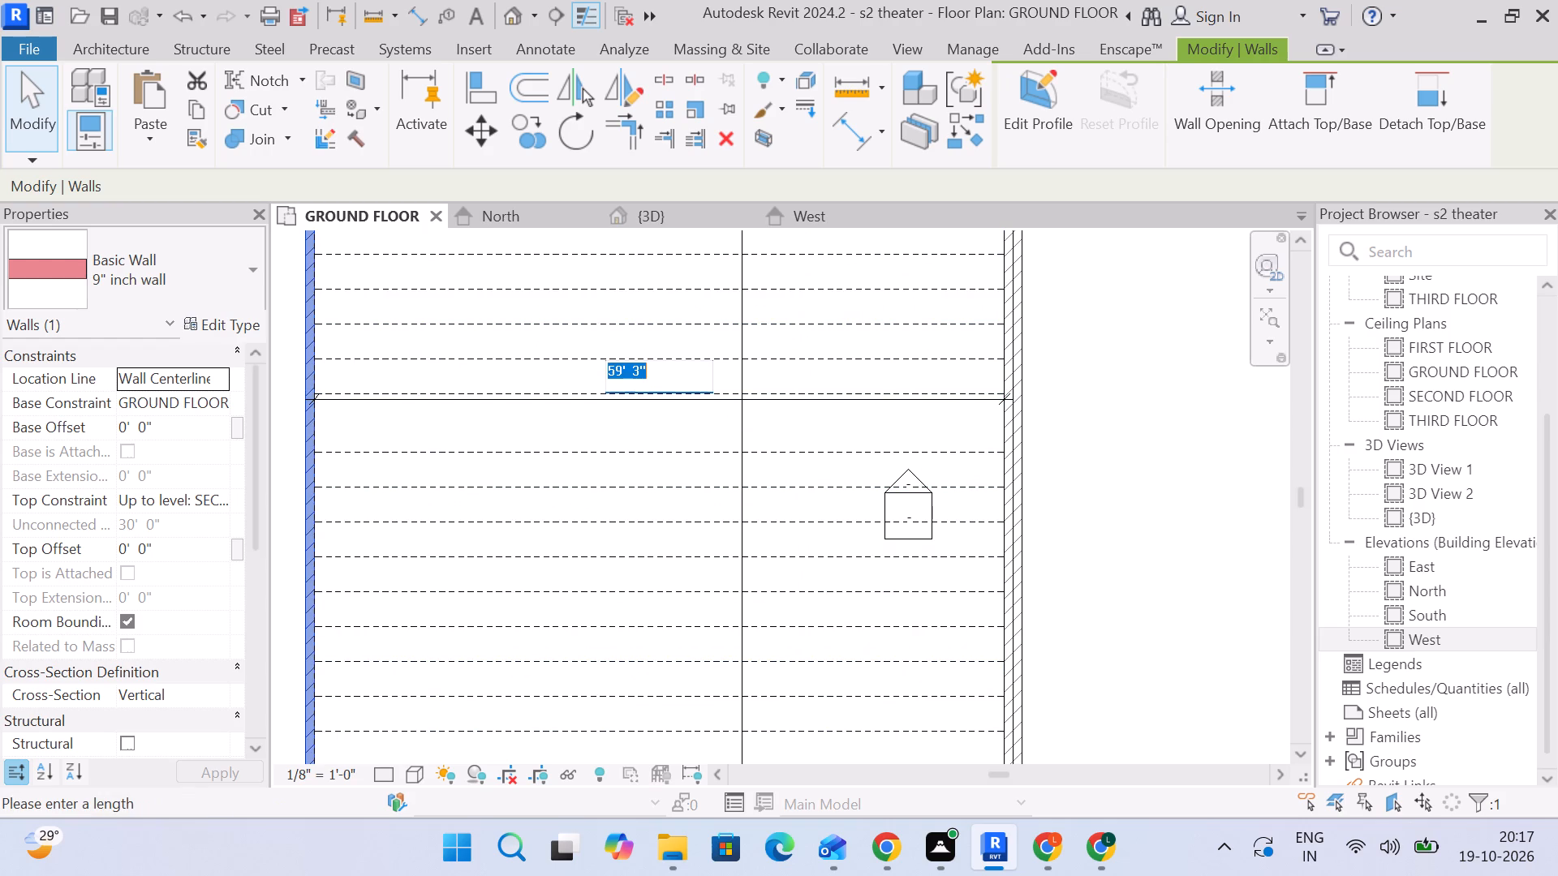
pyautogui.press('6')
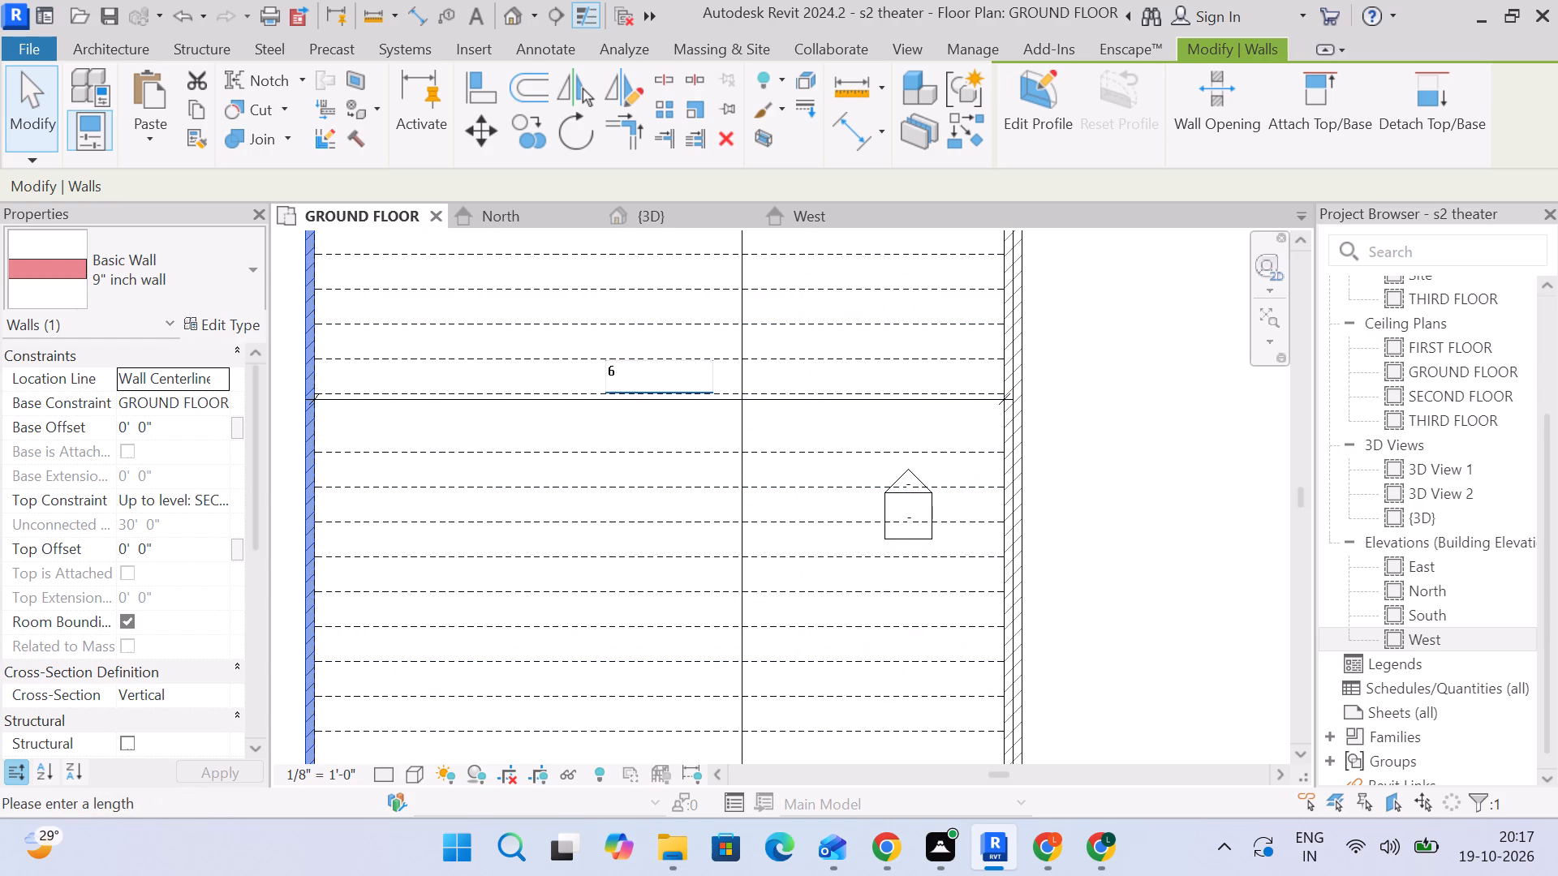
pyautogui.press('0')
pyautogui.press("'")
pyautogui.press('Return')
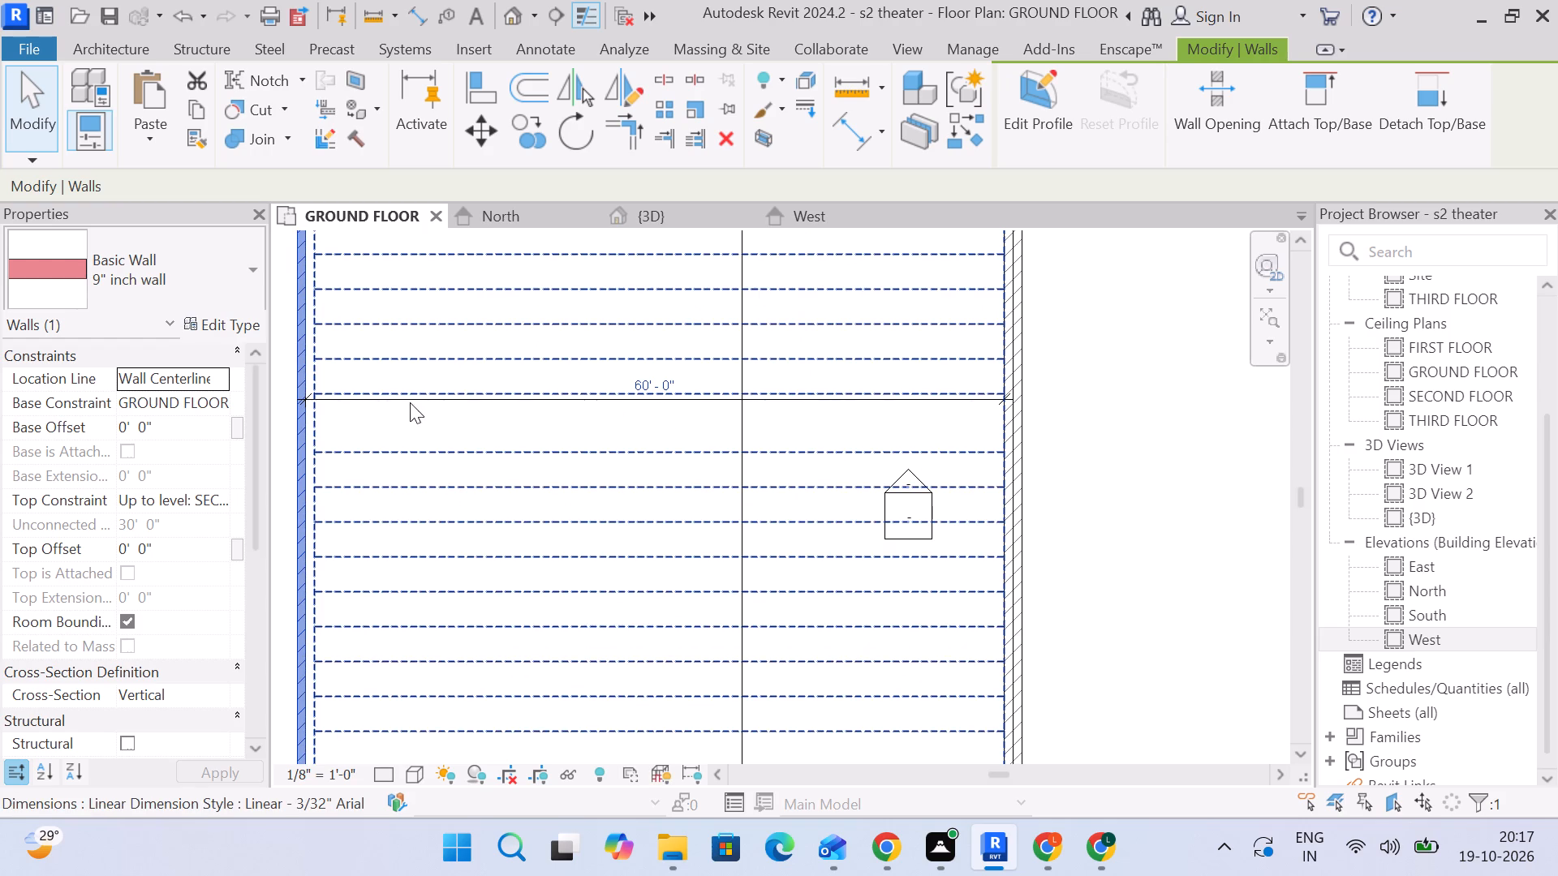
pyautogui.scroll(-3, 371, 427)
pyautogui.moveTo(398, 435); pyautogui.dragTo(566, 437, button='middle')
pyautogui.click(457, 462)
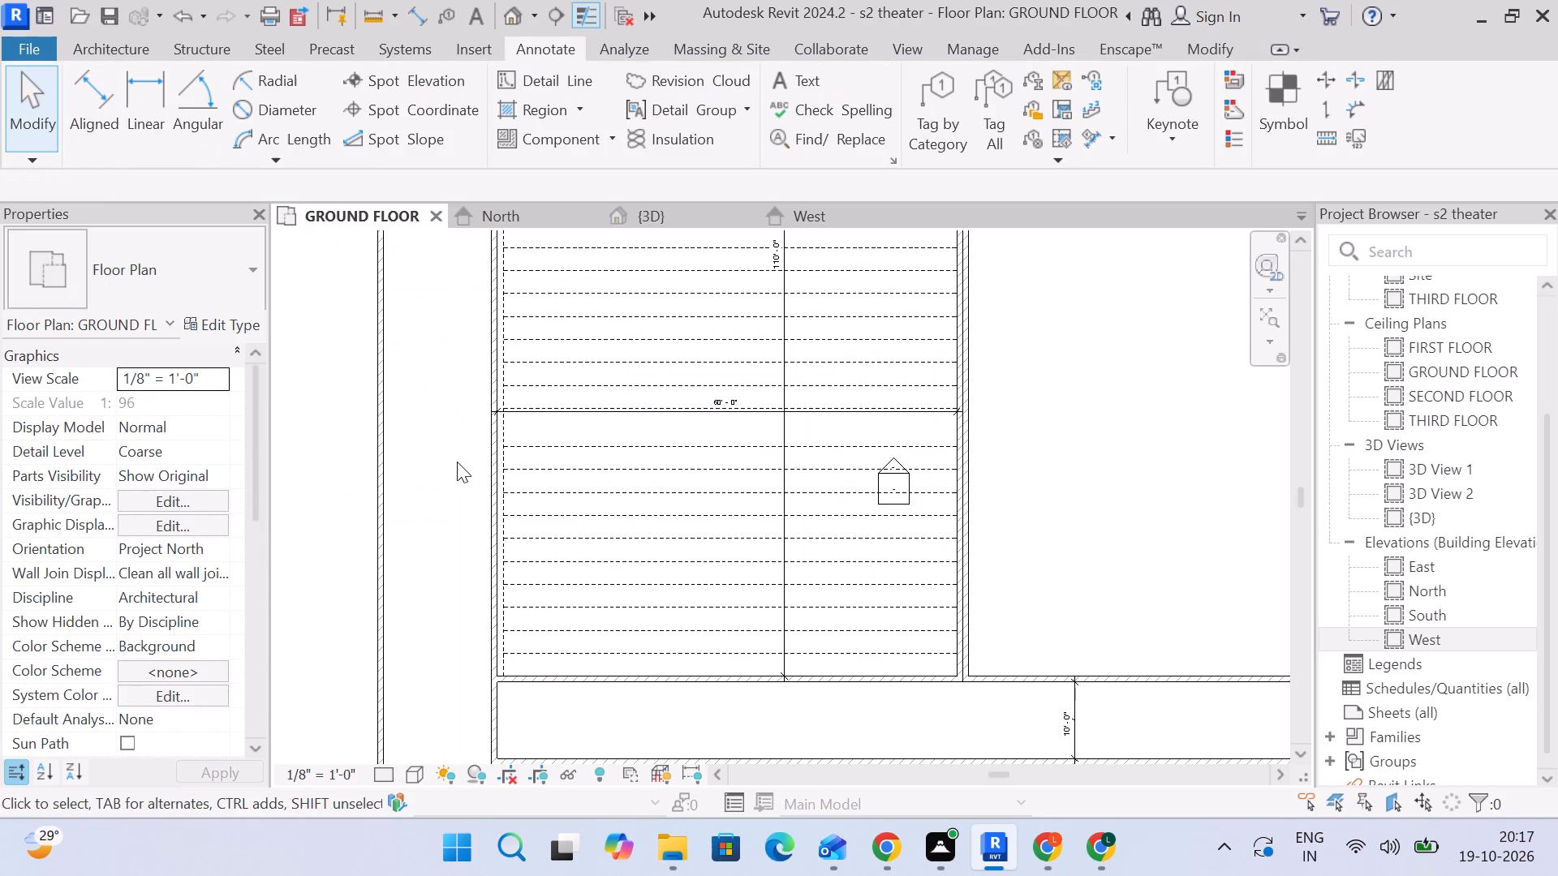
# Open the cast-in-place monolithic stair for component editing from the GROUND FLOOR plan.
pyautogui.click(567, 466)
pyautogui.scroll(-3, 551, 471)
pyautogui.moveTo(551, 471); pyautogui.dragTo(551, 483, button='middle')
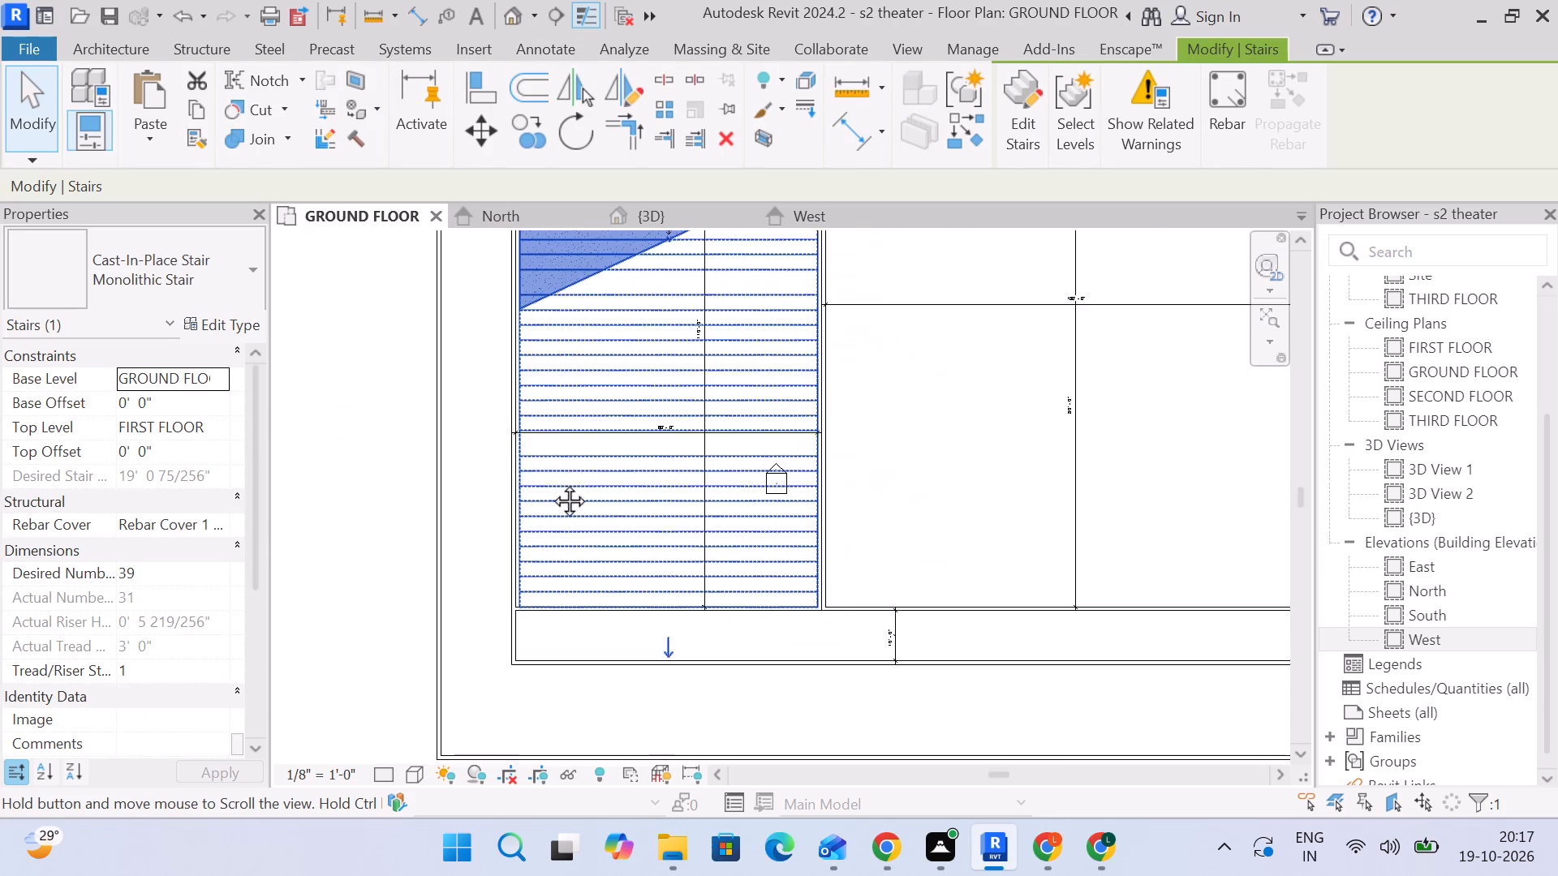
pyautogui.moveTo(551, 483); pyautogui.dragTo(558, 625, button='middle')
pyautogui.scroll(4, 693, 560)
pyautogui.scroll(3, 721, 459)
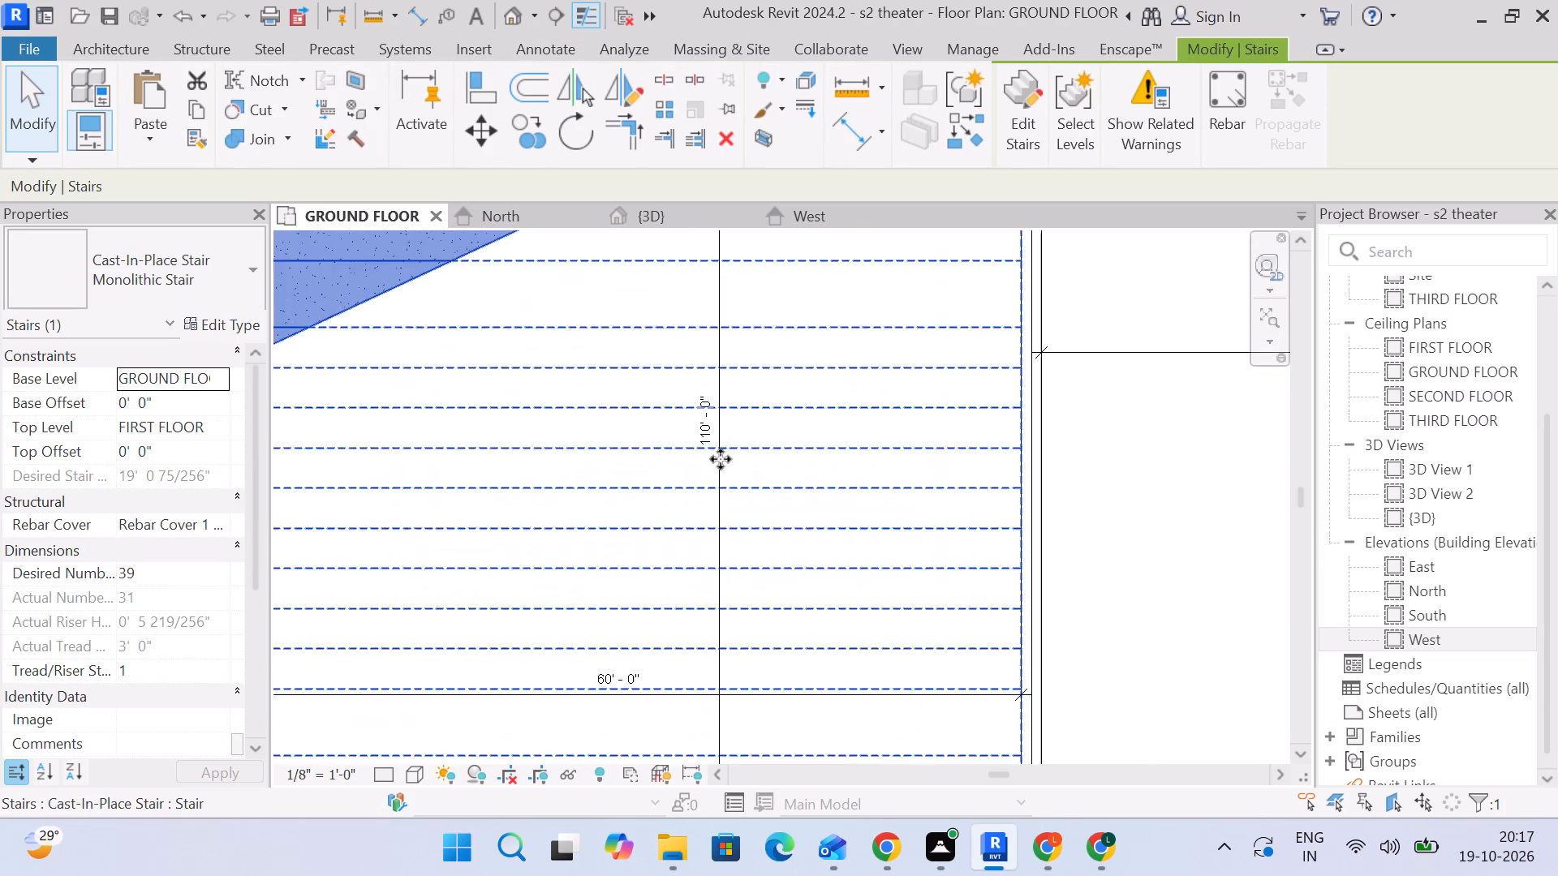
pyautogui.scroll(-8, 721, 459)
pyautogui.moveTo(750, 409); pyautogui.dragTo(772, 304, button='middle')
pyautogui.click(1039, 114)
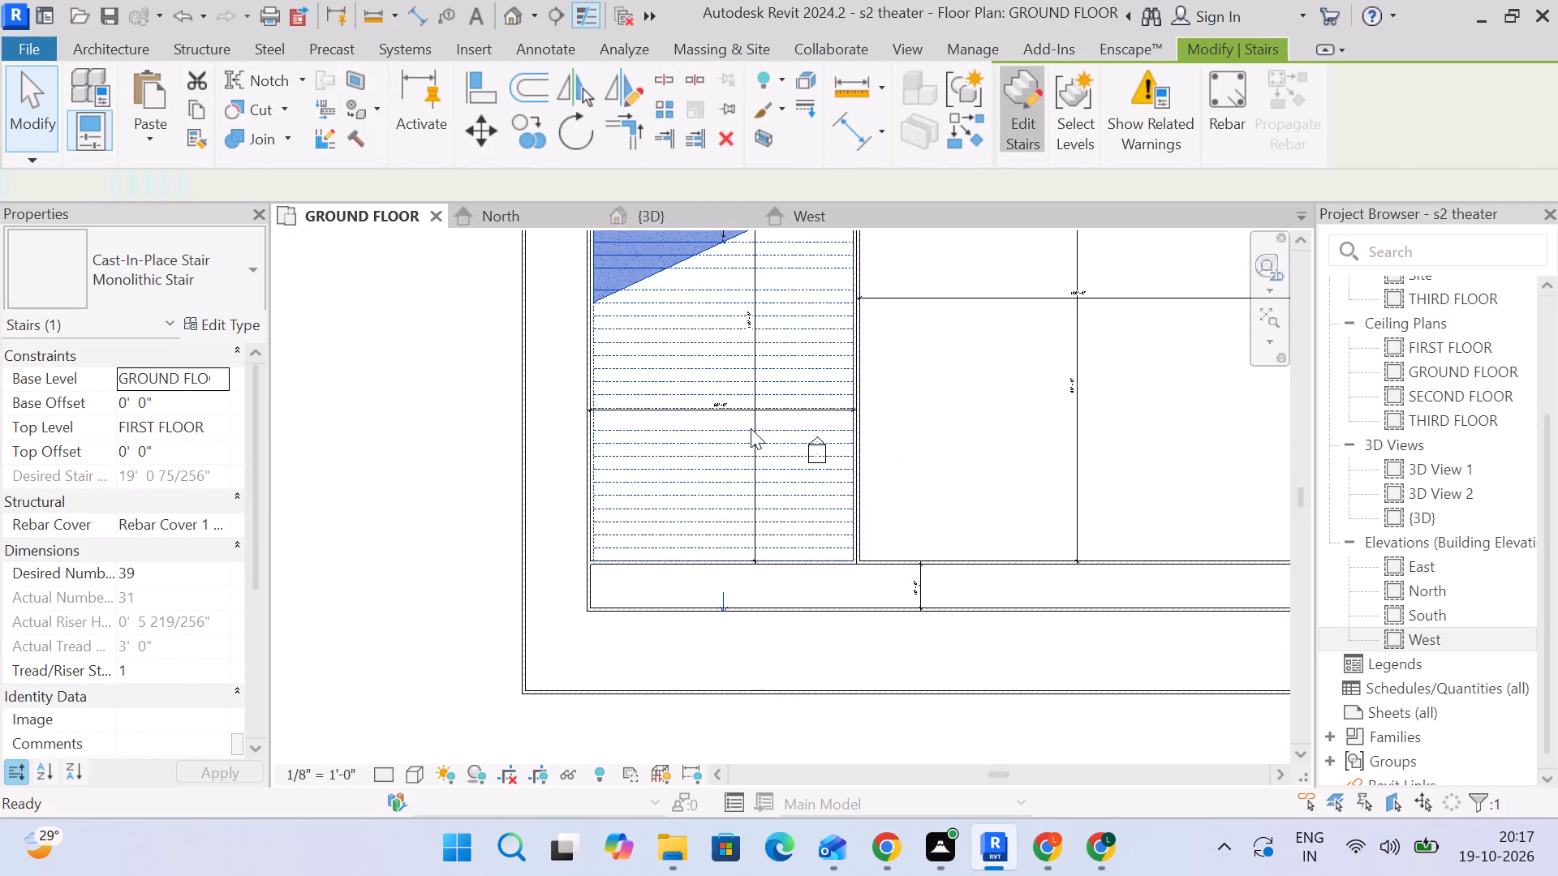
# Align the west edge of the stair run with the inner face of the adjacent west wall.
pyautogui.scroll(4, 622, 423)
pyautogui.click(590, 391)
pyautogui.moveTo(568, 370); pyautogui.dragTo(566, 471, button='middle')
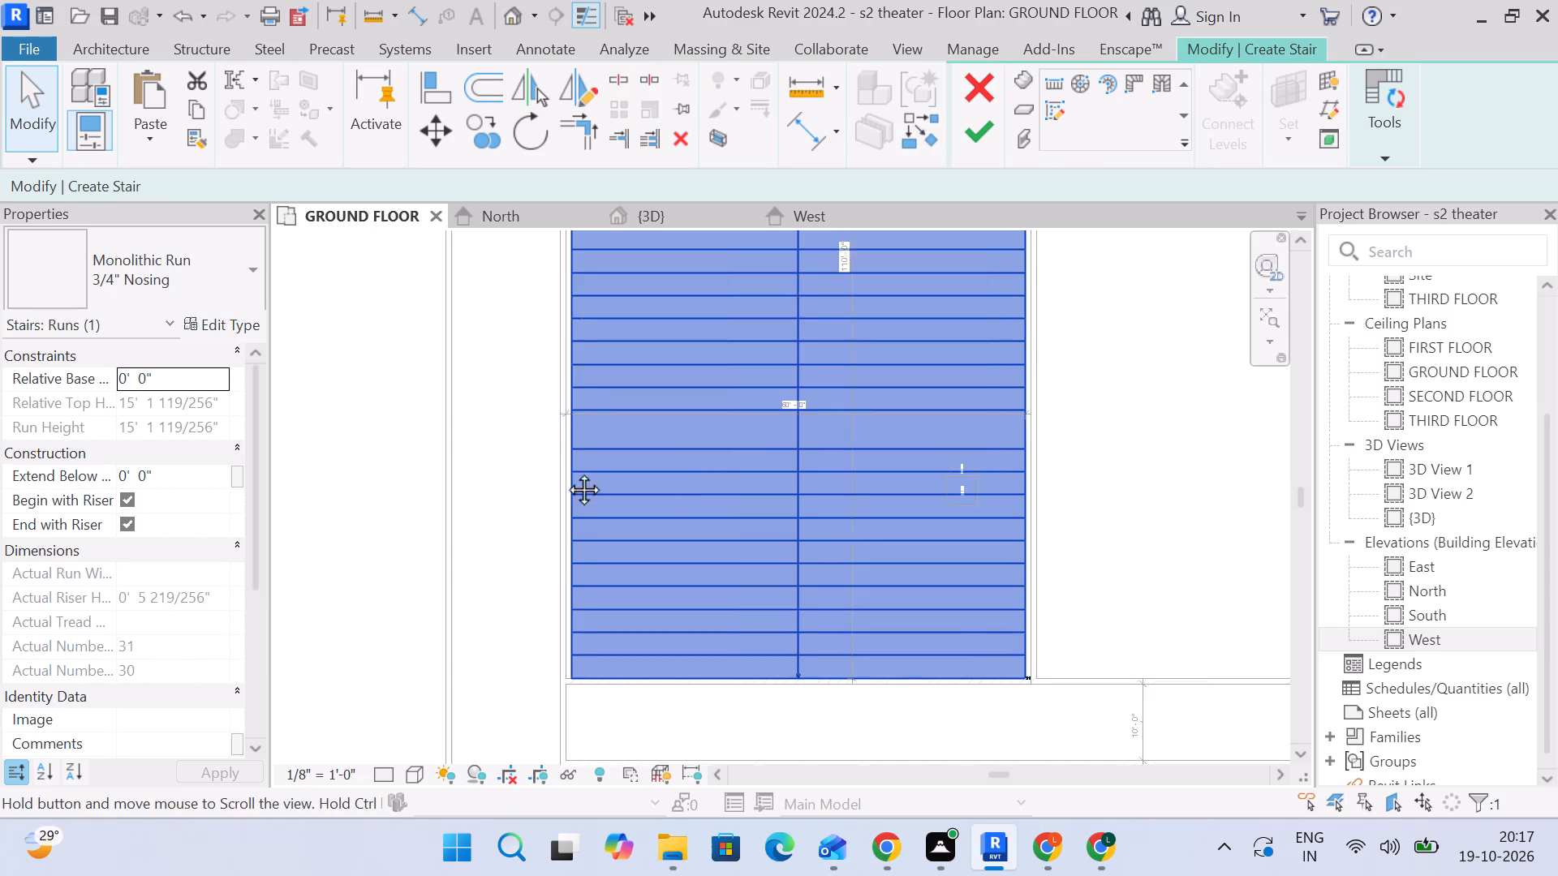
pyautogui.moveTo(566, 471); pyautogui.dragTo(564, 561, button='middle')
pyautogui.scroll(9, 593, 452)
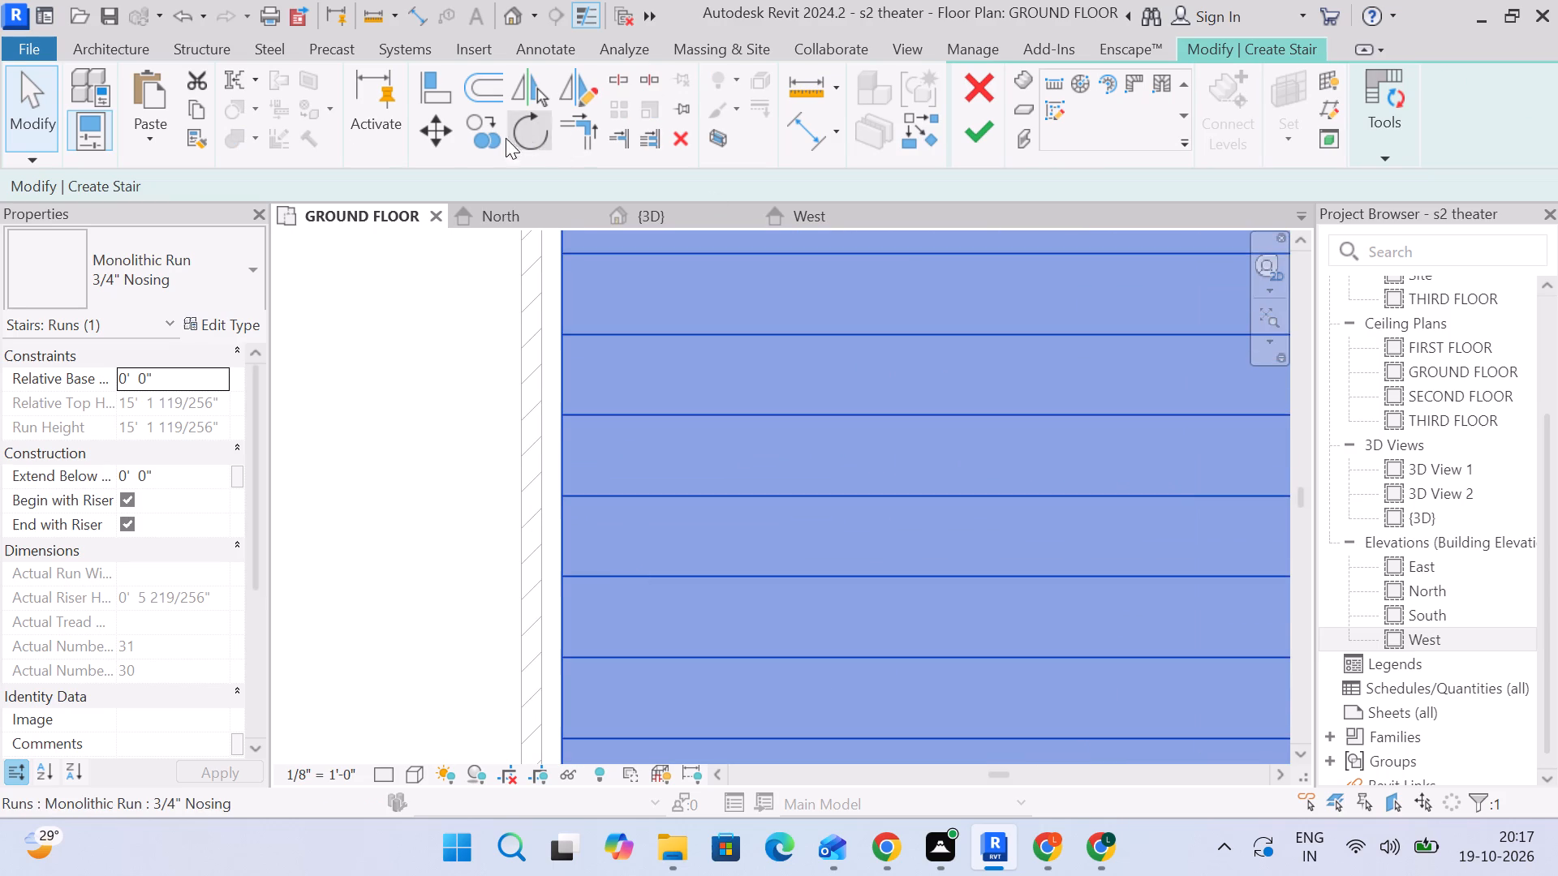
pyautogui.click(446, 101)
pyautogui.click(545, 421)
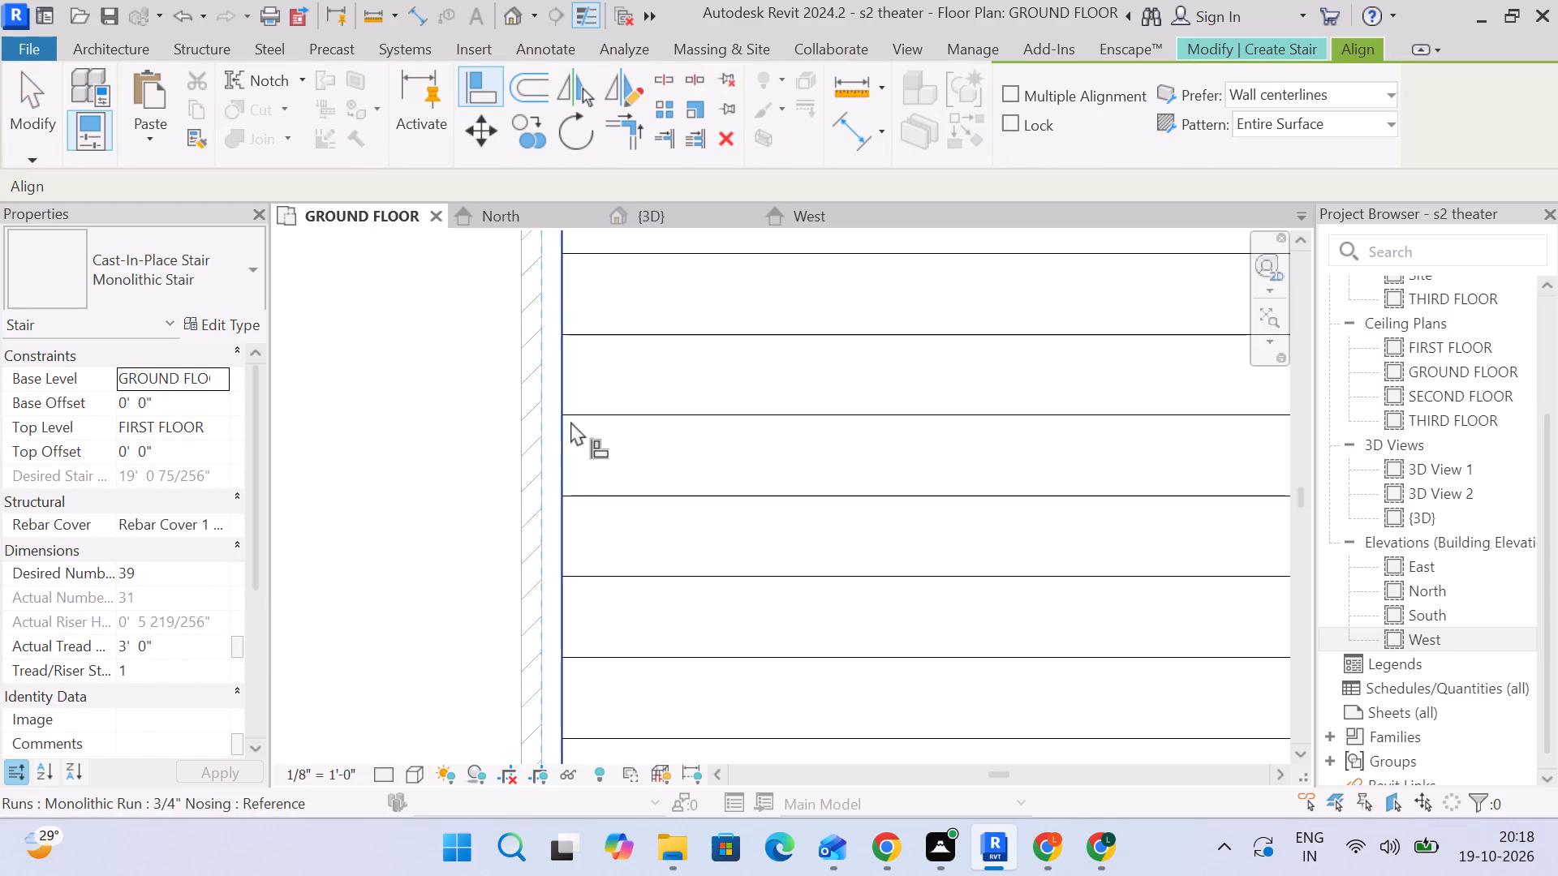
pyautogui.click(562, 418)
pyautogui.click(47, 106)
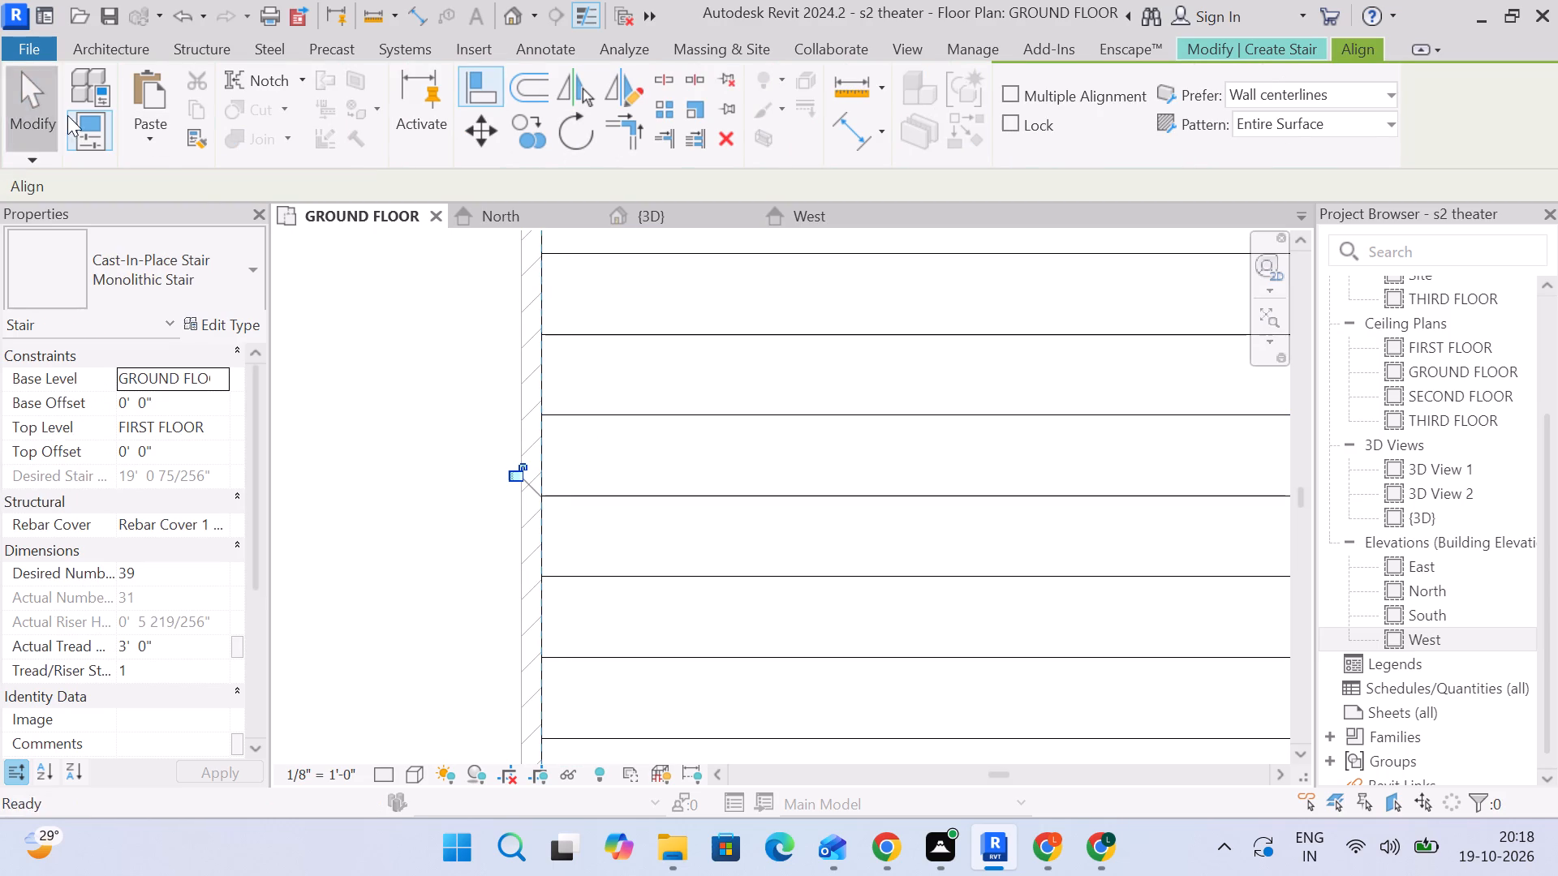
# Examine the whole stair run, its treads and its edges against the side walls in the GROUND FLOOR plan.
pyautogui.scroll(-11, 717, 379)
pyautogui.scroll(5, 863, 519)
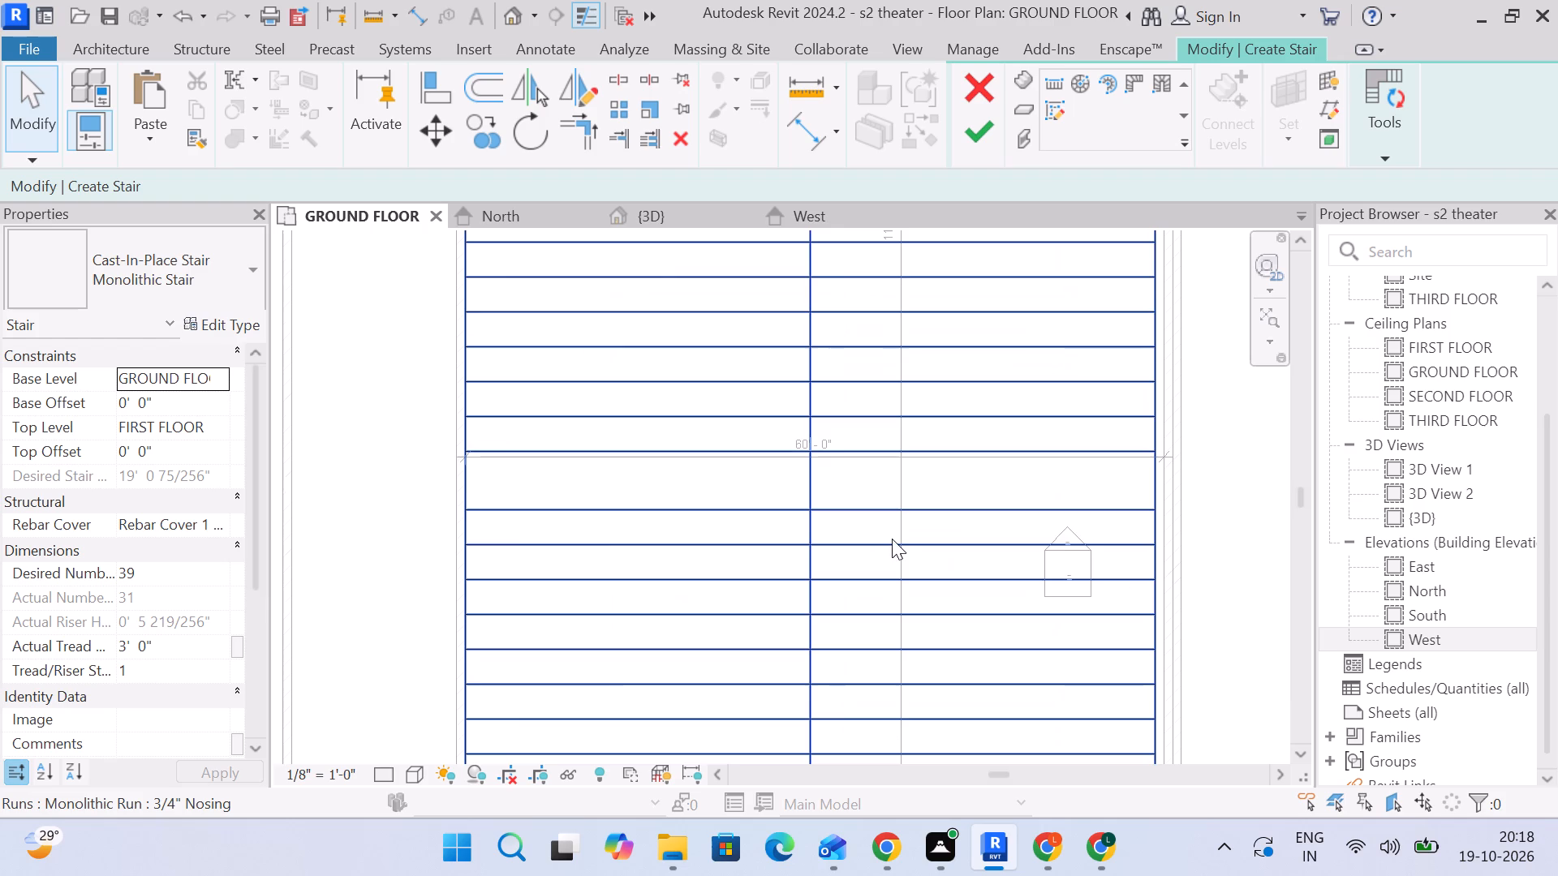
pyautogui.scroll(-5, 884, 533)
pyautogui.moveTo(876, 533); pyautogui.dragTo(726, 556, button='middle')
pyautogui.scroll(-4, 749, 533)
pyautogui.scroll(2, 737, 464)
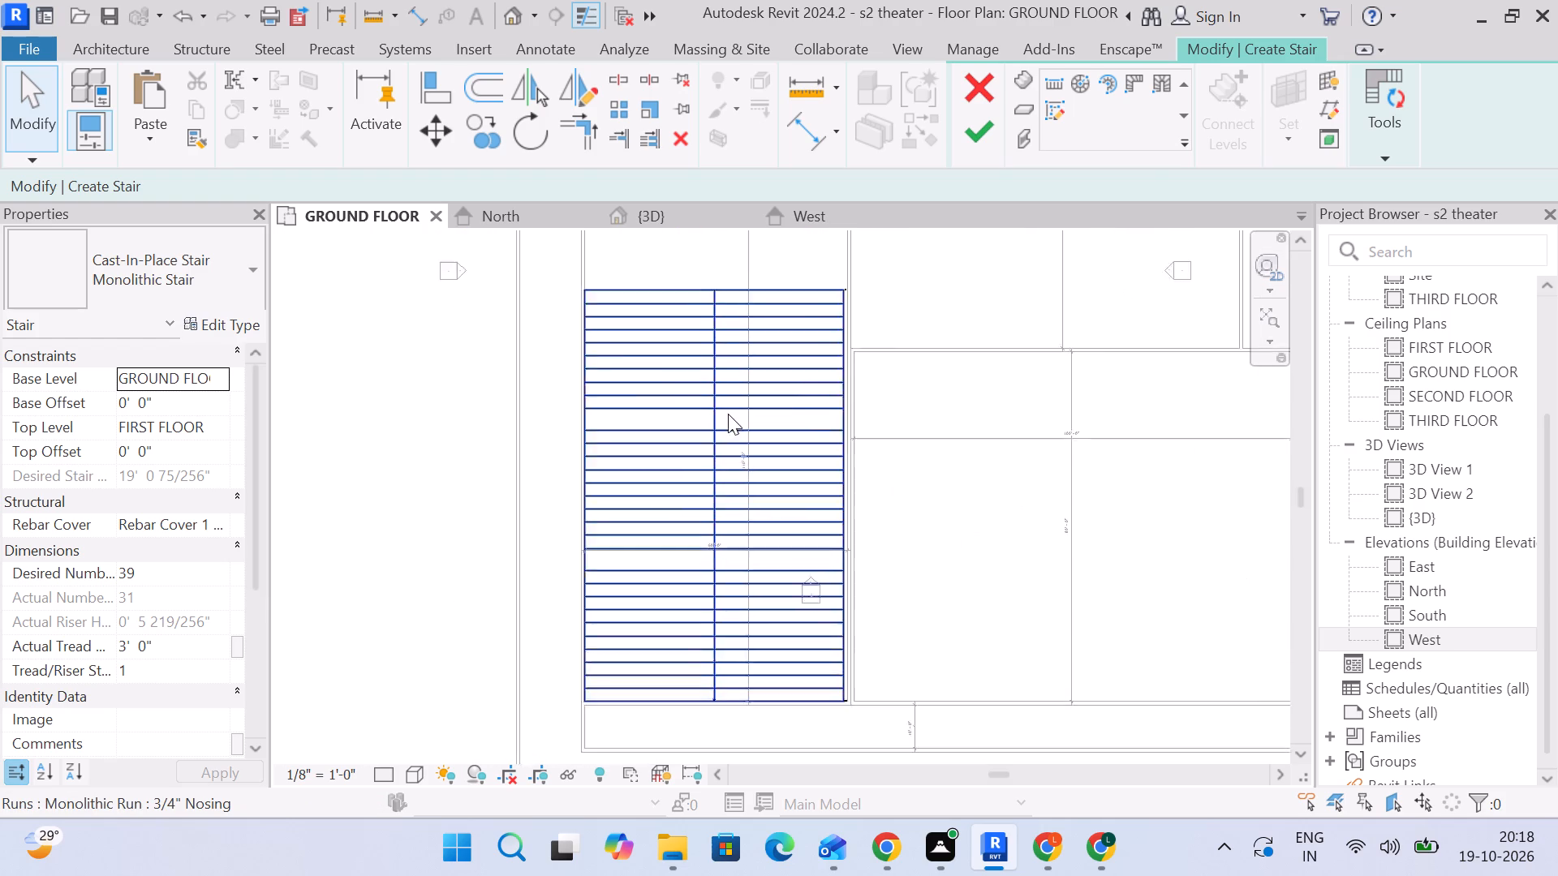
pyautogui.scroll(2, 728, 414)
pyautogui.moveTo(755, 447); pyautogui.dragTo(773, 346, button='middle')
pyautogui.scroll(1, 777, 311)
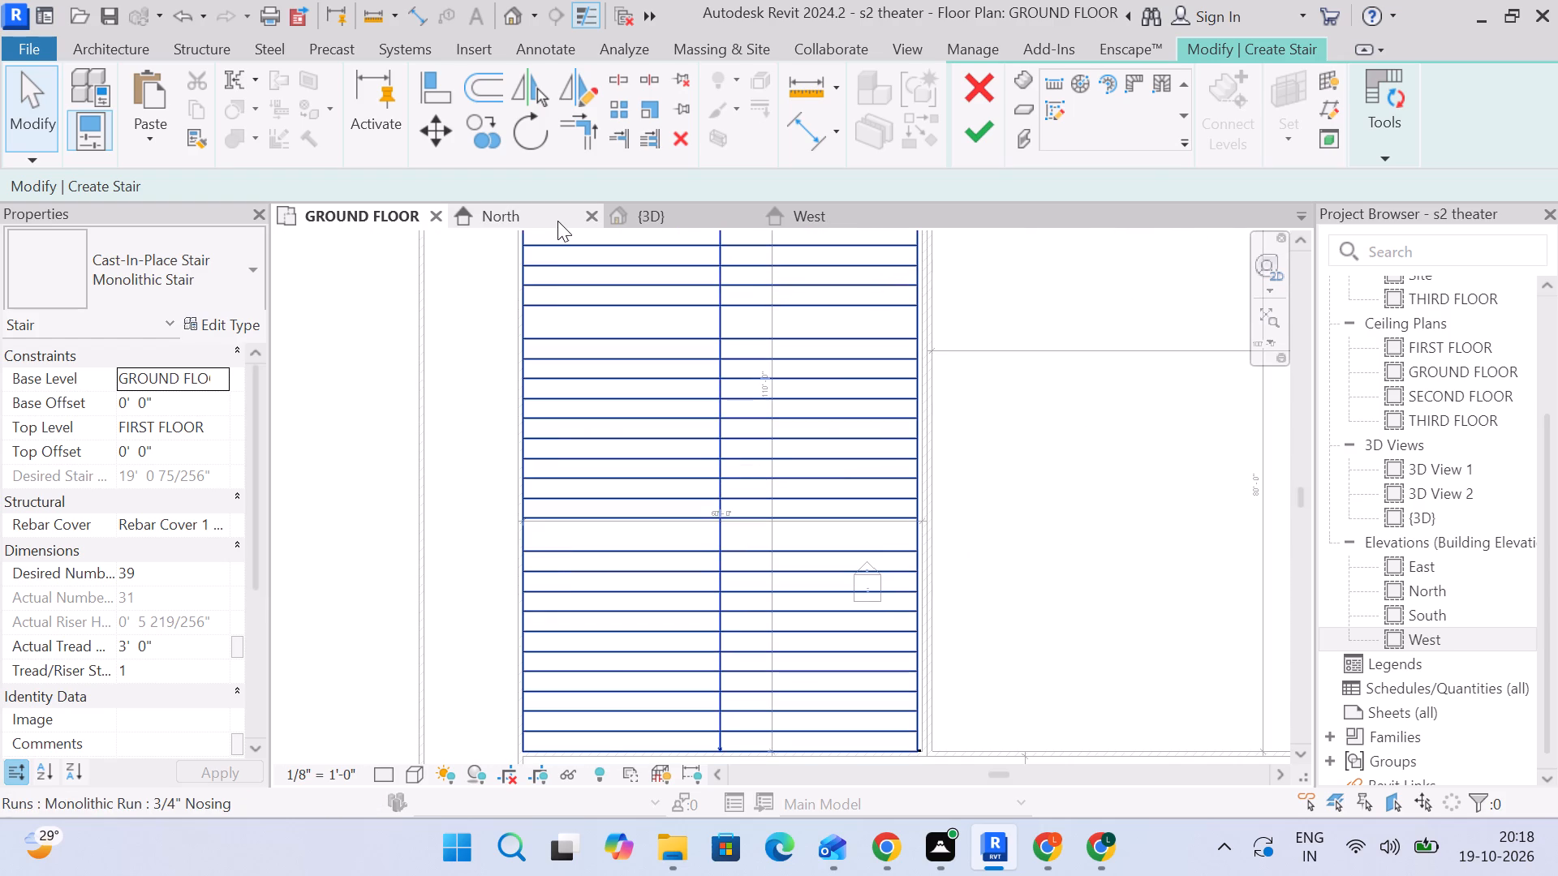
# Switch to the {3D} view and examine the stair run's treads, risers and slope from the side.
pyautogui.click(527, 221)
pyautogui.click(648, 226)
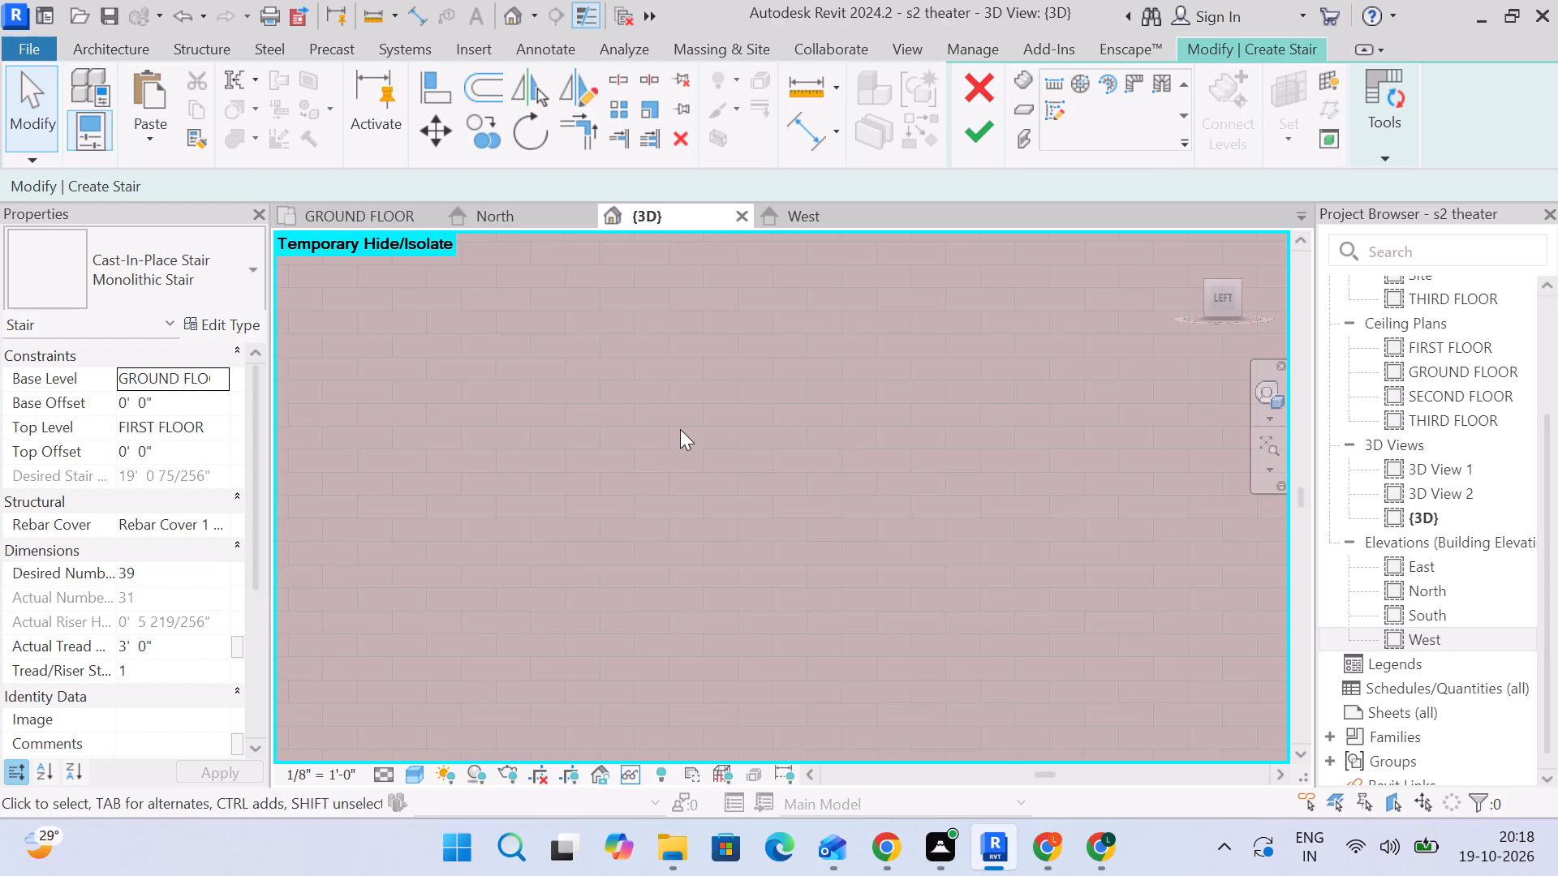
pyautogui.scroll(-14, 681, 491)
pyautogui.scroll(2, 749, 573)
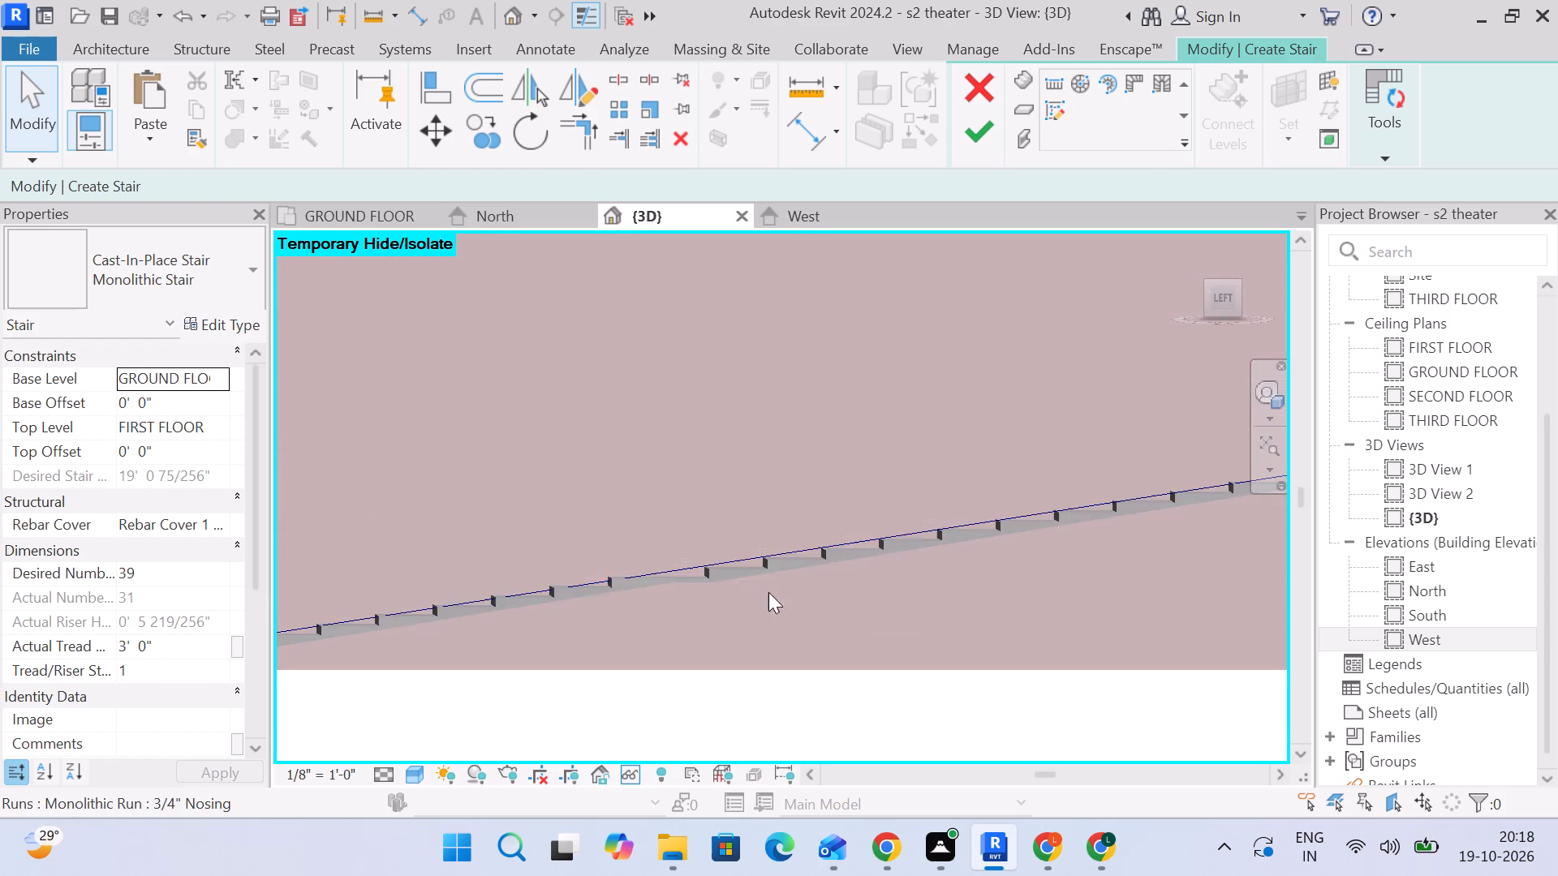
pyautogui.moveTo(785, 593); pyautogui.dragTo(698, 491, button='middle')
pyautogui.scroll(-4, 698, 489)
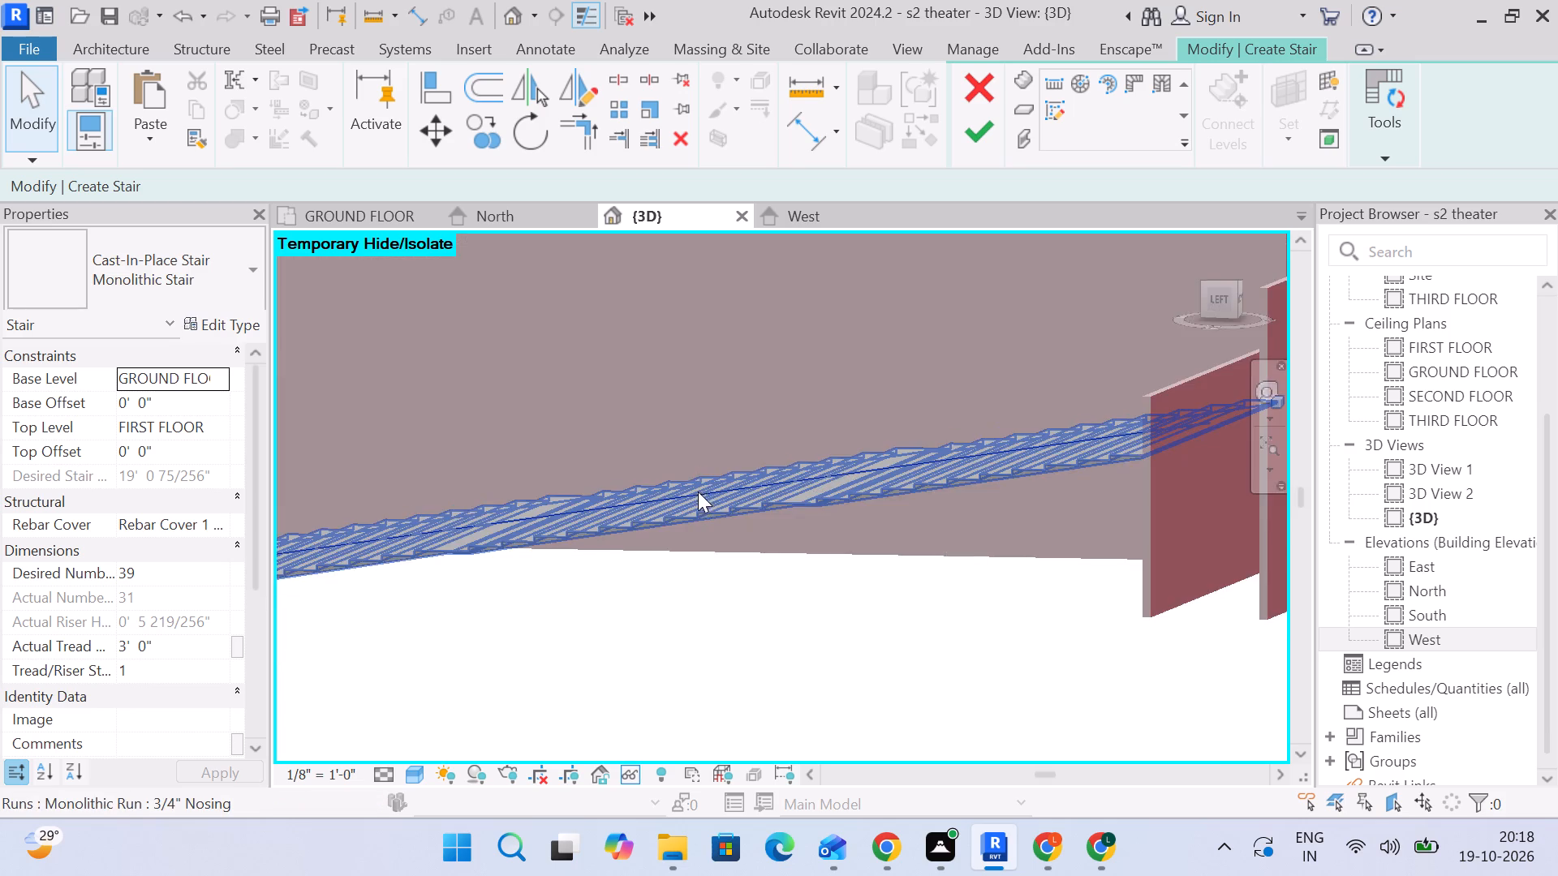
pyautogui.keyDown('shift'); pyautogui.moveTo(707, 503); pyautogui.dragTo(741, 485, button='middle'); pyautogui.keyUp('shift')
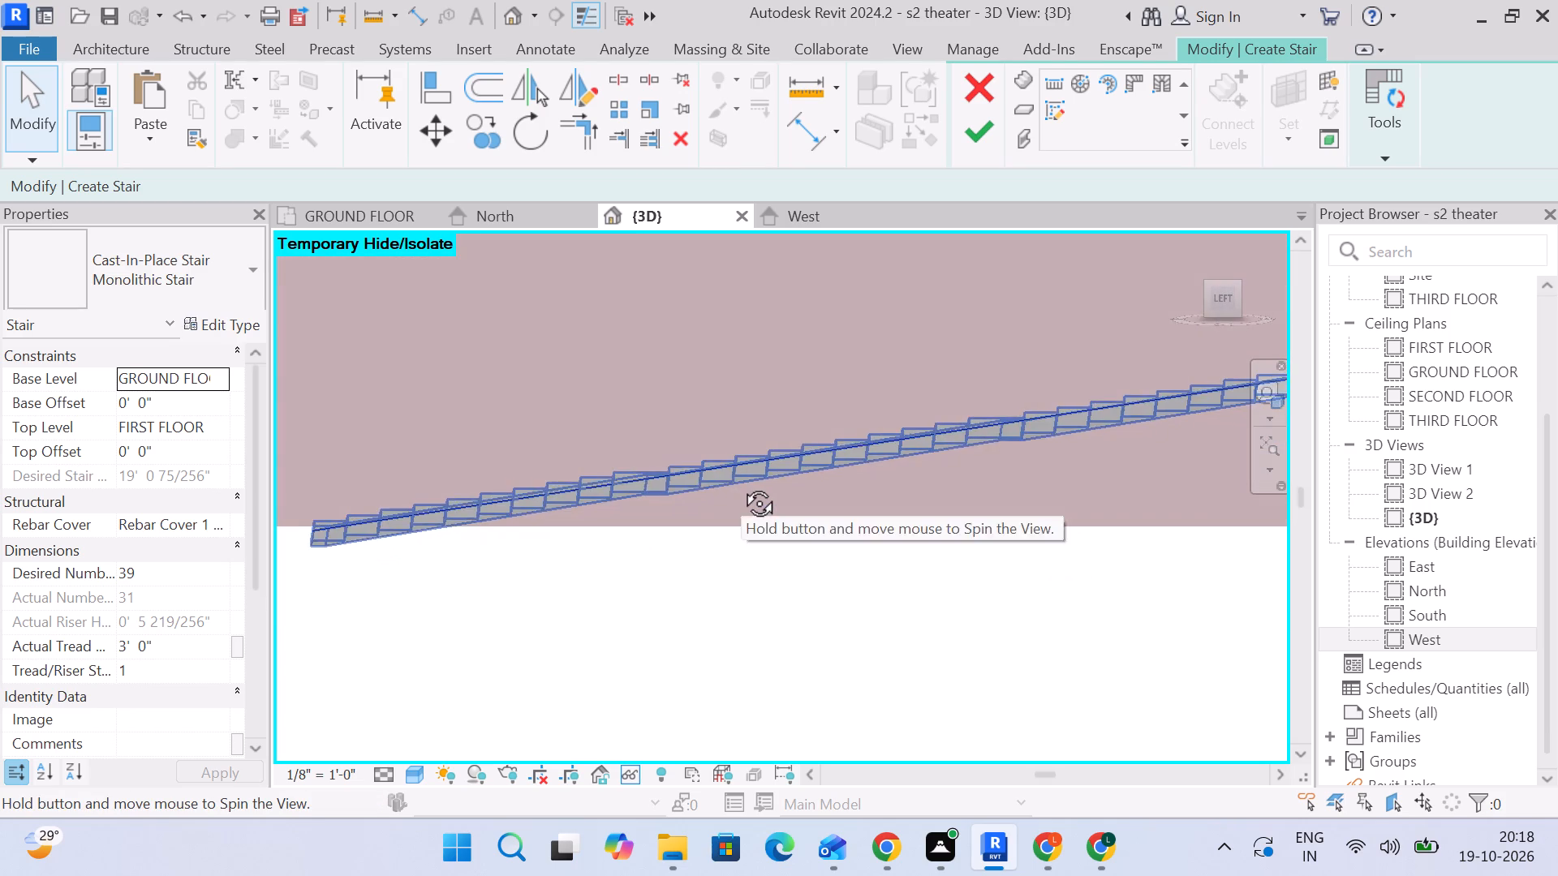
pyautogui.keyDown('shift'); pyautogui.moveTo(741, 485); pyautogui.dragTo(725, 557, button='middle'); pyautogui.keyUp('shift')
pyautogui.scroll(1, 711, 557)
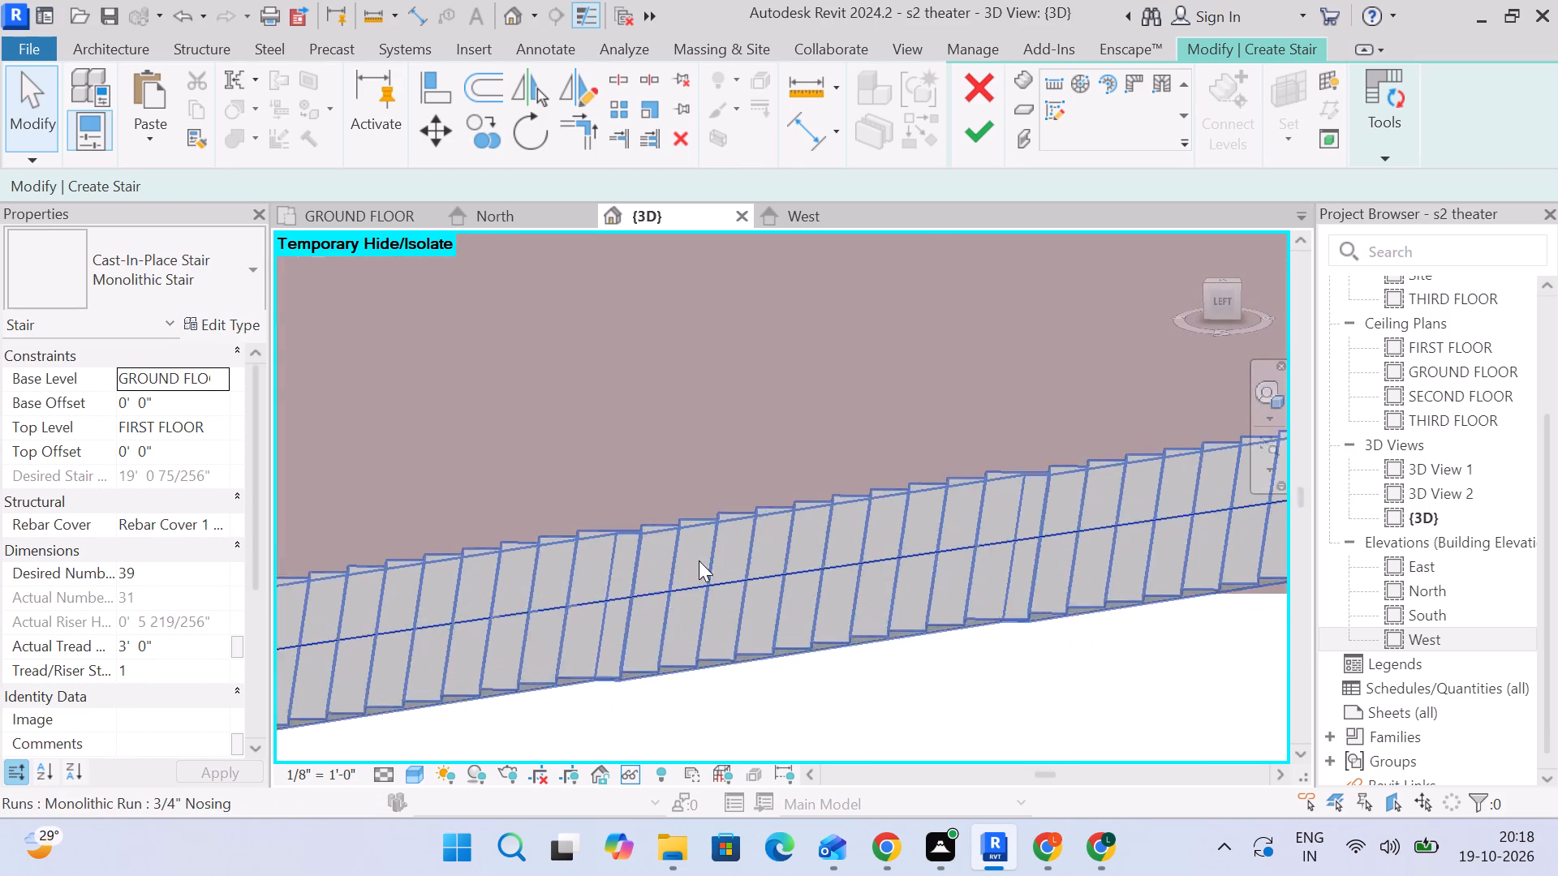
pyautogui.scroll(3, 699, 560)
pyautogui.moveTo(603, 636); pyautogui.dragTo(694, 516, button='middle')
pyautogui.scroll(5, 682, 524)
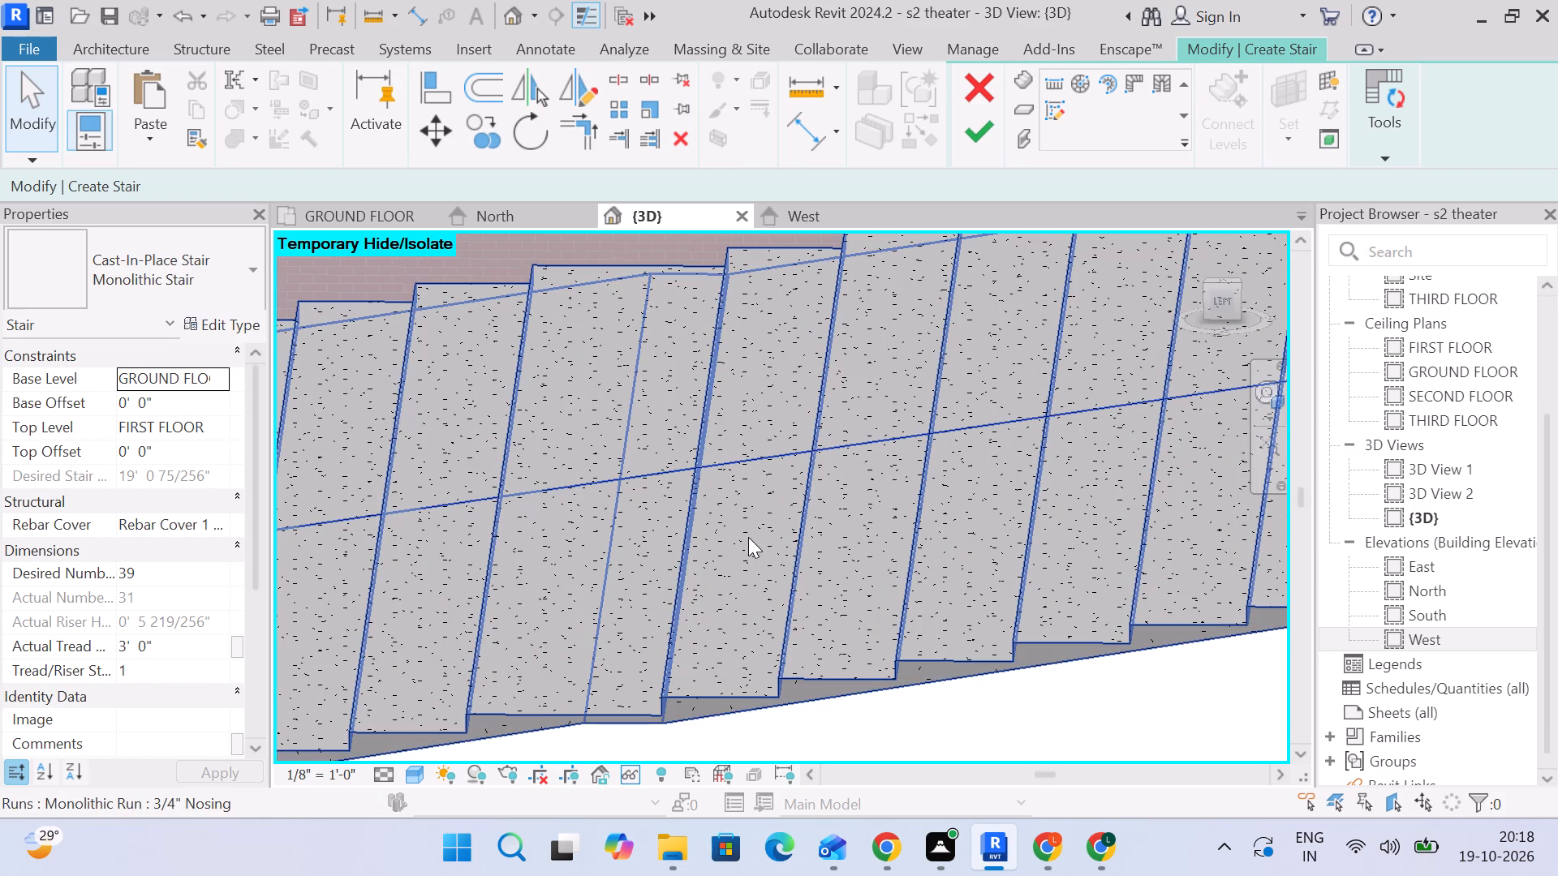
# Inspect the stair's underside, lowest steps and fit between the walls from below and behind in 3D.
pyautogui.keyDown('shift'); pyautogui.moveTo(748, 537); pyautogui.dragTo(743, 494, button='middle'); pyautogui.keyUp('shift')
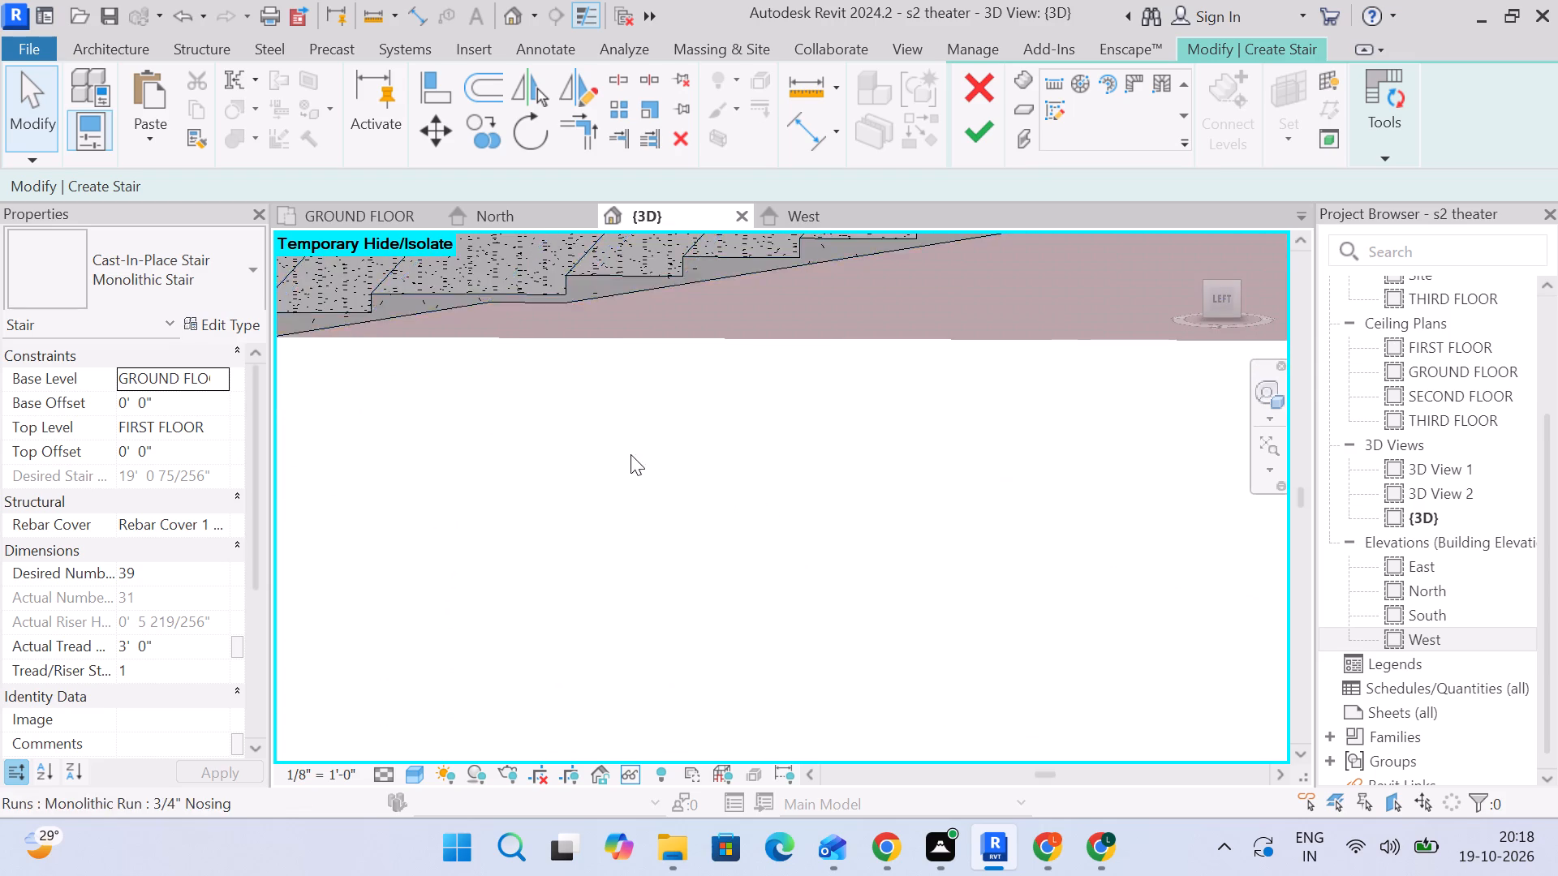
pyautogui.scroll(-4, 628, 453)
pyautogui.moveTo(596, 439); pyautogui.dragTo(667, 536, button='middle')
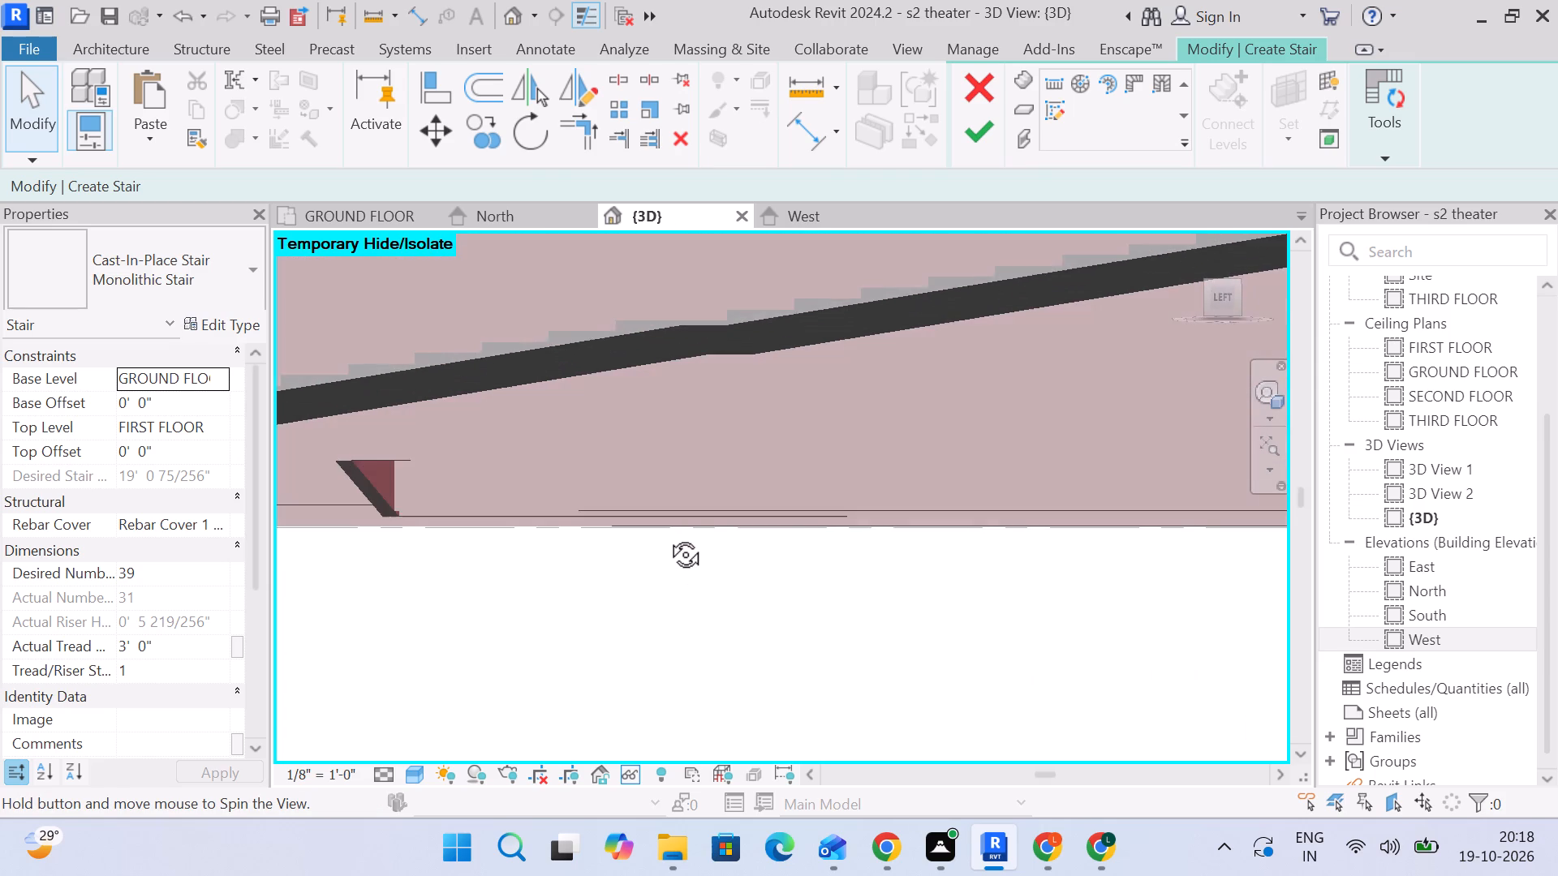
pyautogui.moveTo(667, 536); pyautogui.dragTo(667, 540, button='middle')
pyautogui.scroll(4, 684, 431)
pyautogui.keyDown('shift'); pyautogui.moveTo(688, 425); pyautogui.dragTo(808, 462, button='middle'); pyautogui.keyUp('shift')
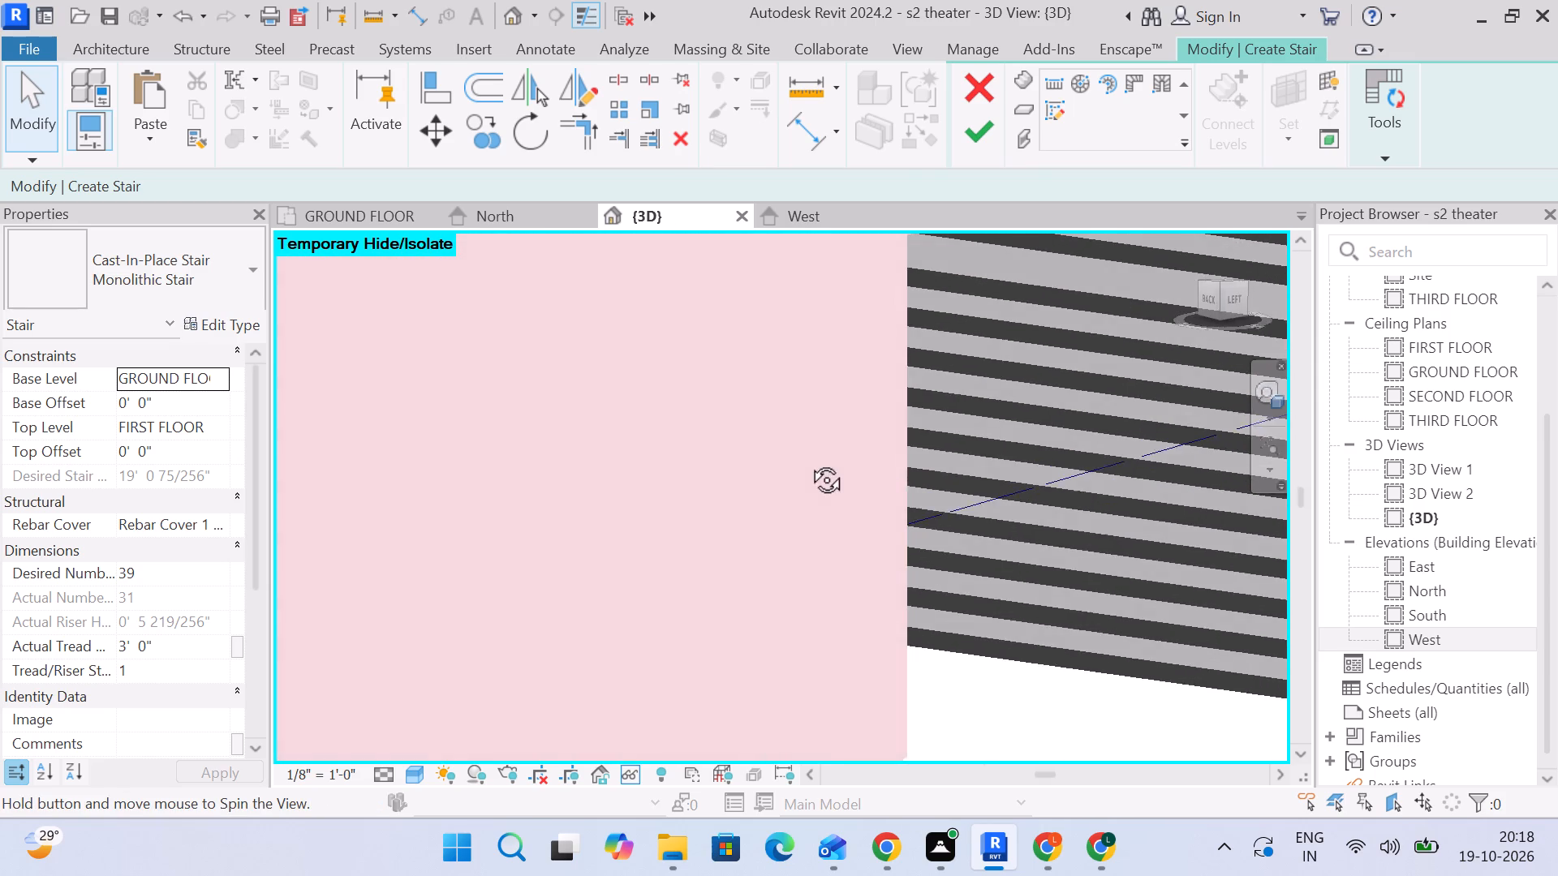
pyautogui.keyDown('shift'); pyautogui.moveTo(808, 462); pyautogui.dragTo(809, 461, button='middle'); pyautogui.keyUp('shift')
pyautogui.scroll(-3, 813, 457)
pyautogui.moveTo(813, 457); pyautogui.dragTo(420, 514, button='middle')
pyautogui.scroll(-1, 418, 512)
pyautogui.moveTo(736, 539); pyautogui.dragTo(742, 531, button='middle')
pyautogui.keyDown('shift'); pyautogui.scroll(1, 736, 539); pyautogui.keyUp('shift')
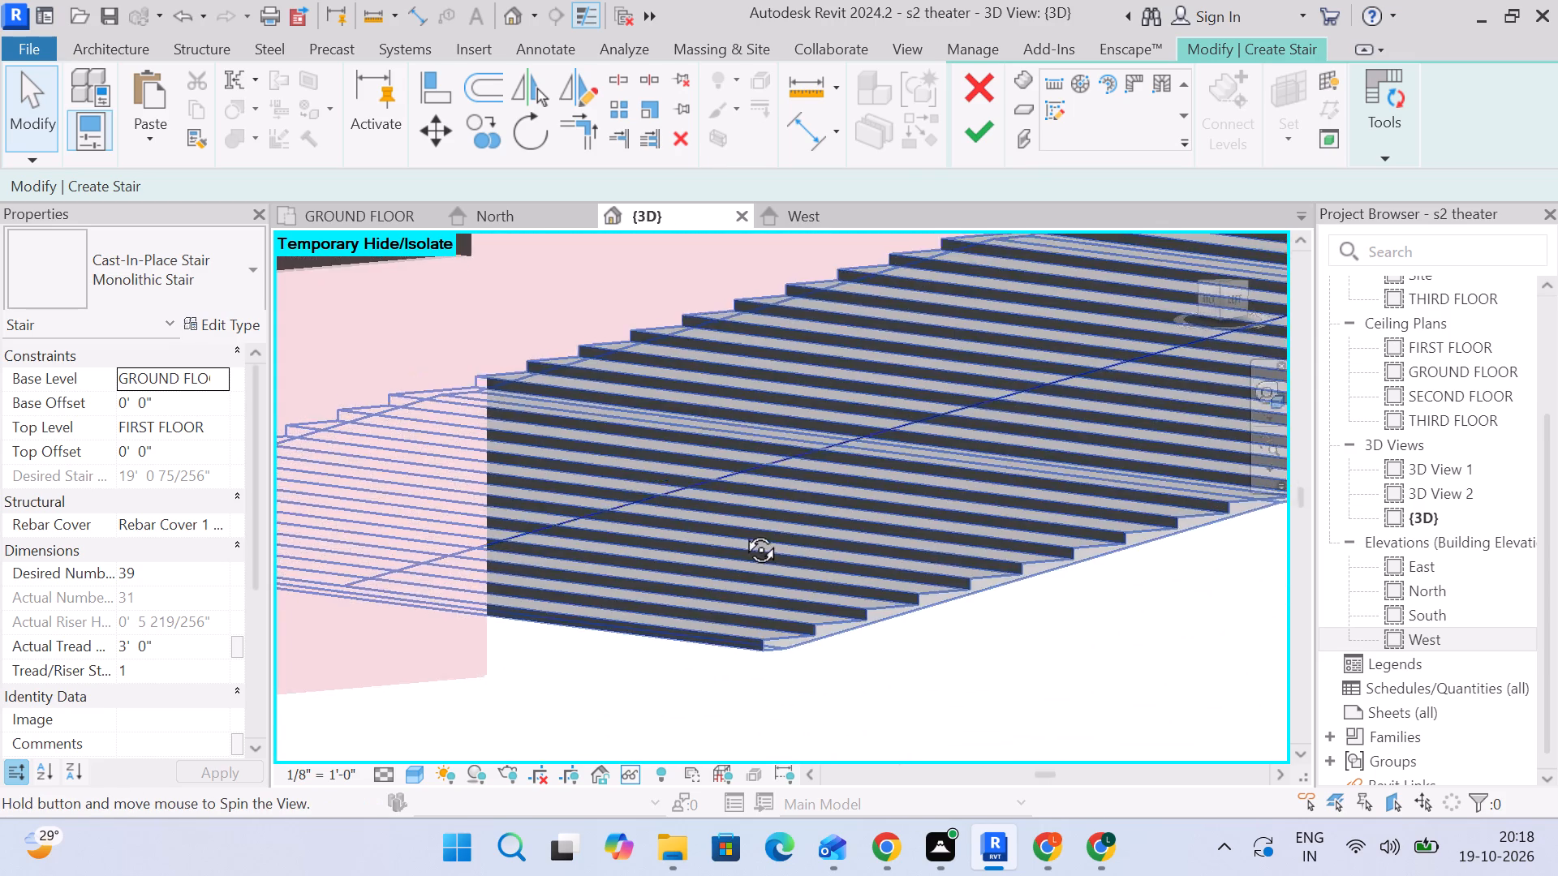
pyautogui.moveTo(742, 531); pyautogui.dragTo(811, 483, button='middle')
pyautogui.scroll(2, 811, 483)
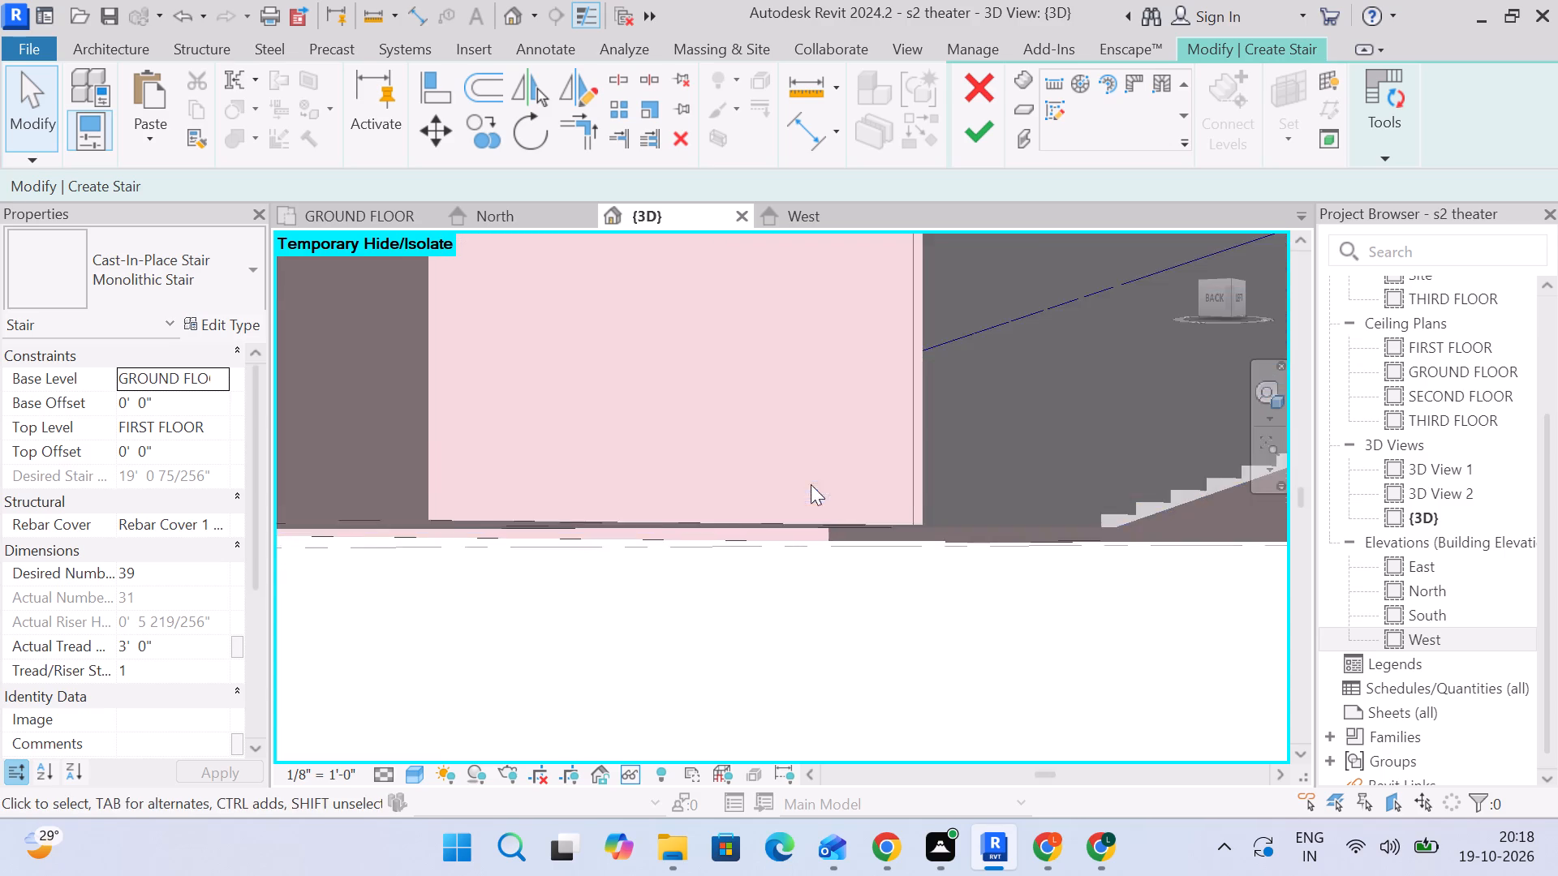
pyautogui.scroll(4, 811, 484)
pyautogui.moveTo(1011, 531); pyautogui.dragTo(789, 515, button='middle')
pyautogui.scroll(-15, 803, 502)
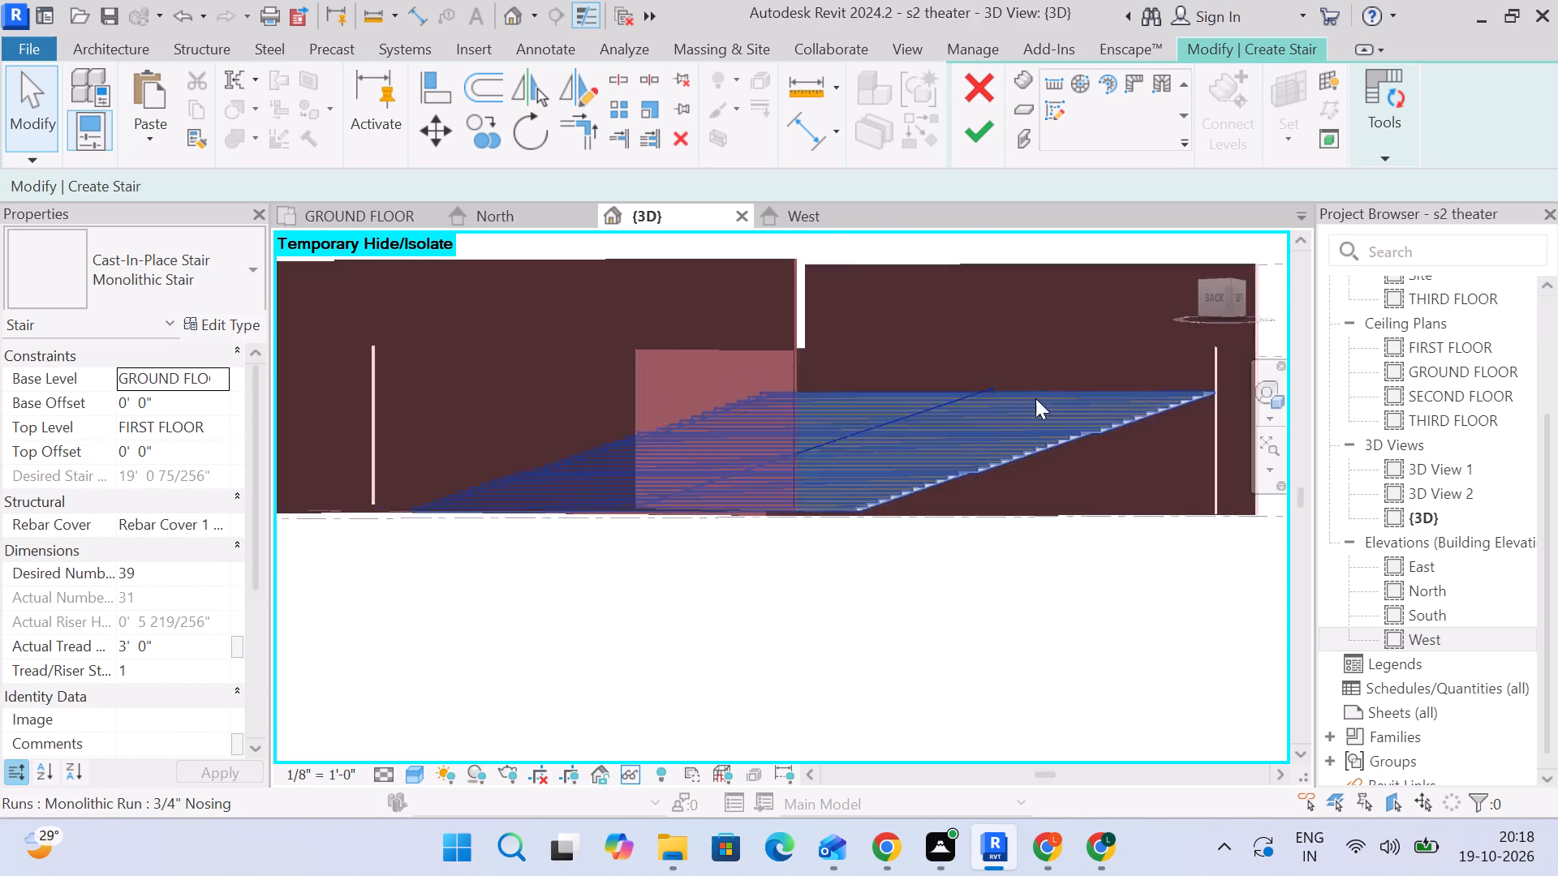
# Restore the 3D view's home orientation and examine the stair against the surrounding walls.
pyautogui.click(1187, 231)
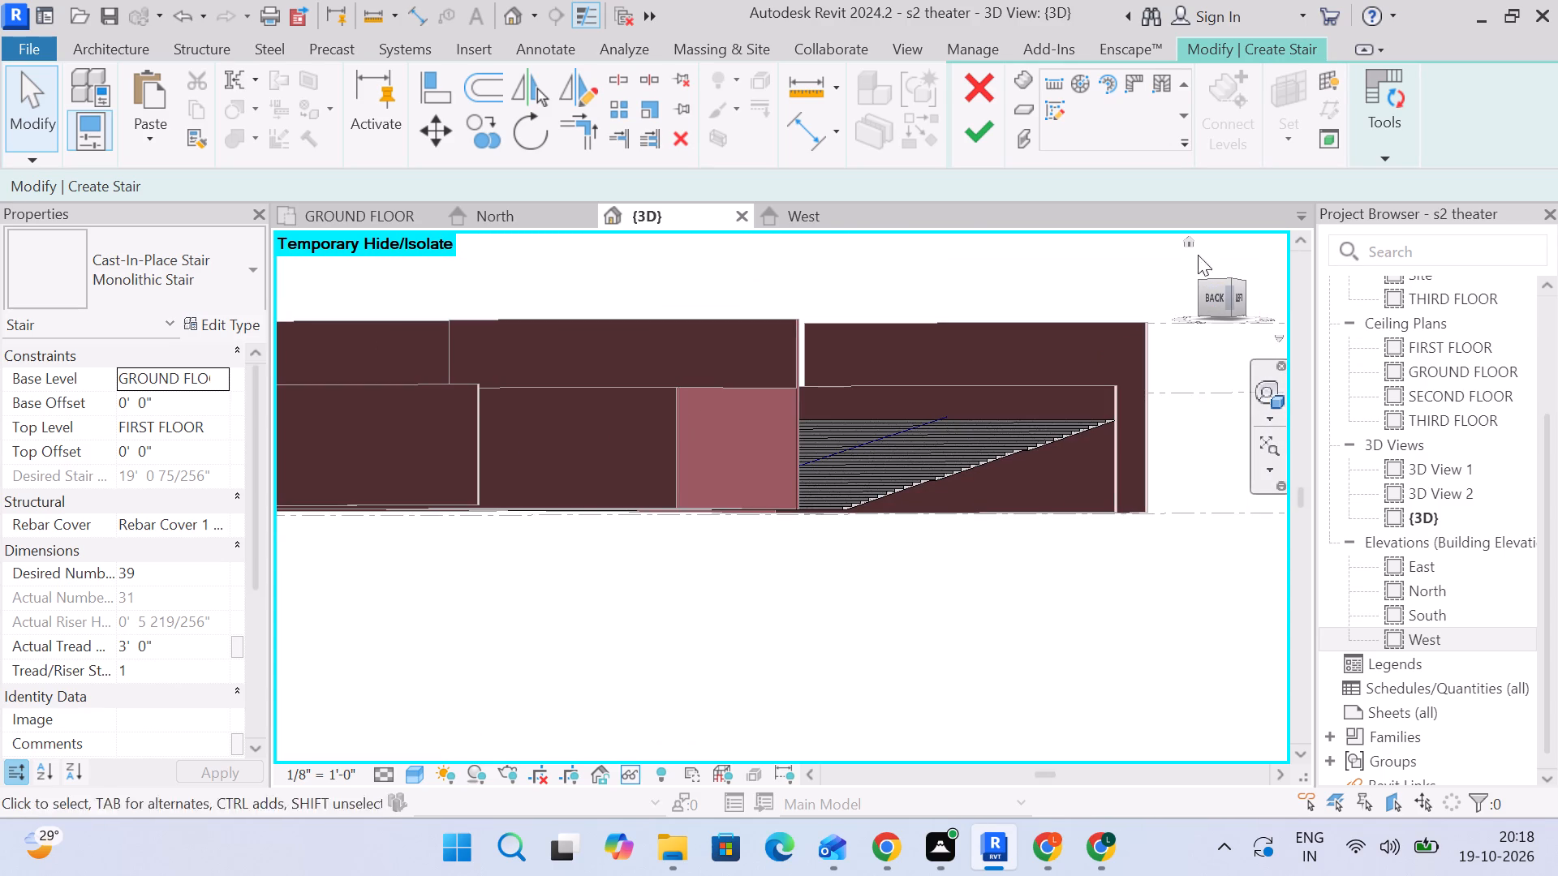
pyautogui.moveTo(1182, 241); pyautogui.dragTo(1194, 239)
pyautogui.click(1194, 239)
pyautogui.click(1168, 246)
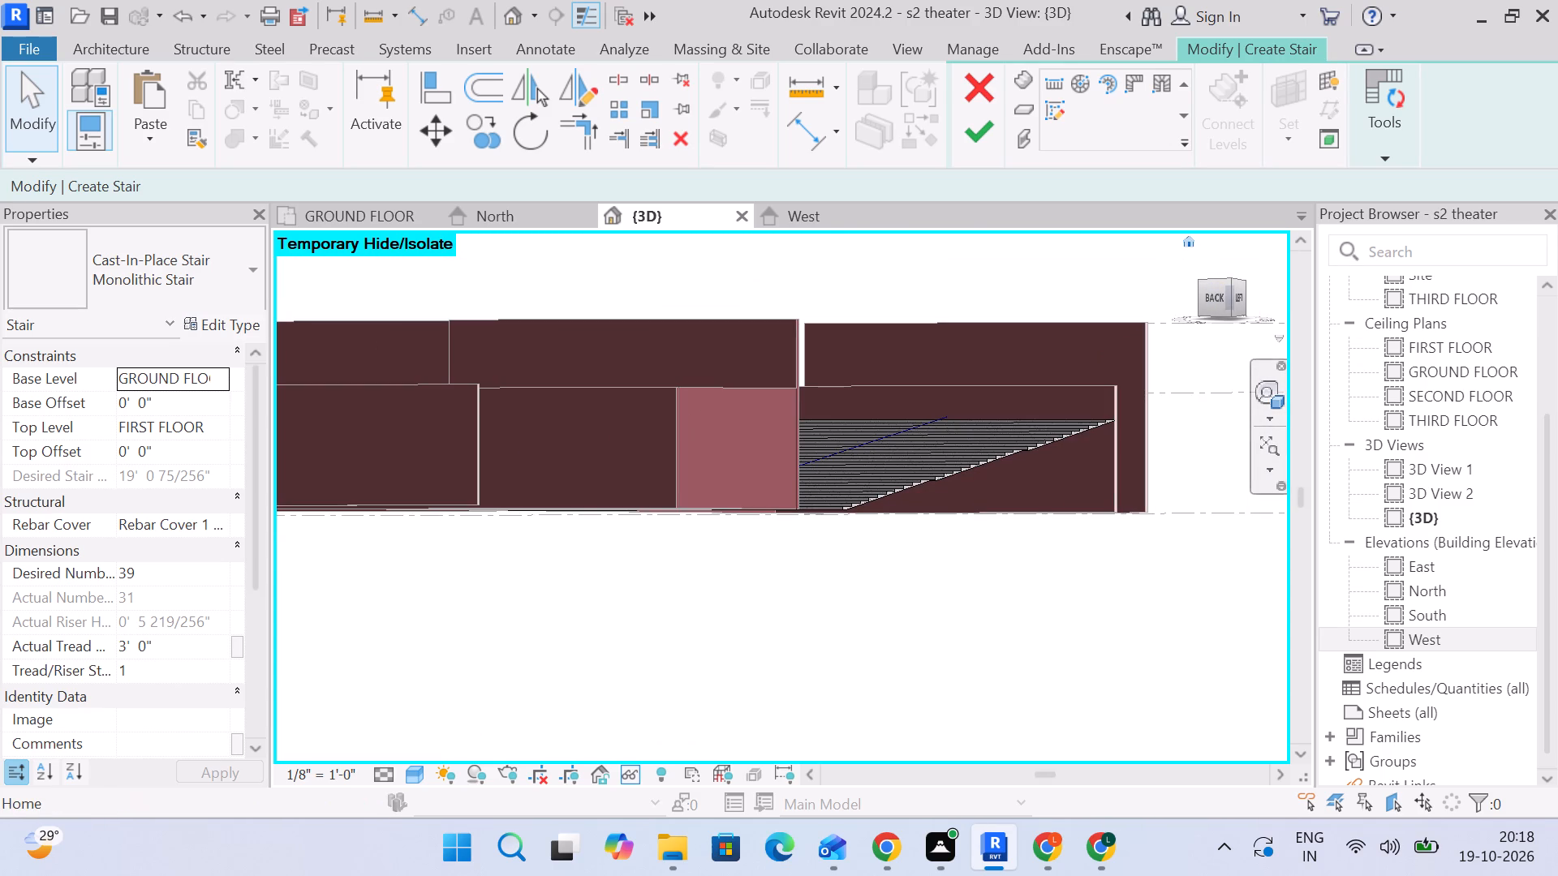
pyautogui.click(1188, 241)
pyautogui.scroll(4, 596, 475)
pyautogui.scroll(2, 728, 612)
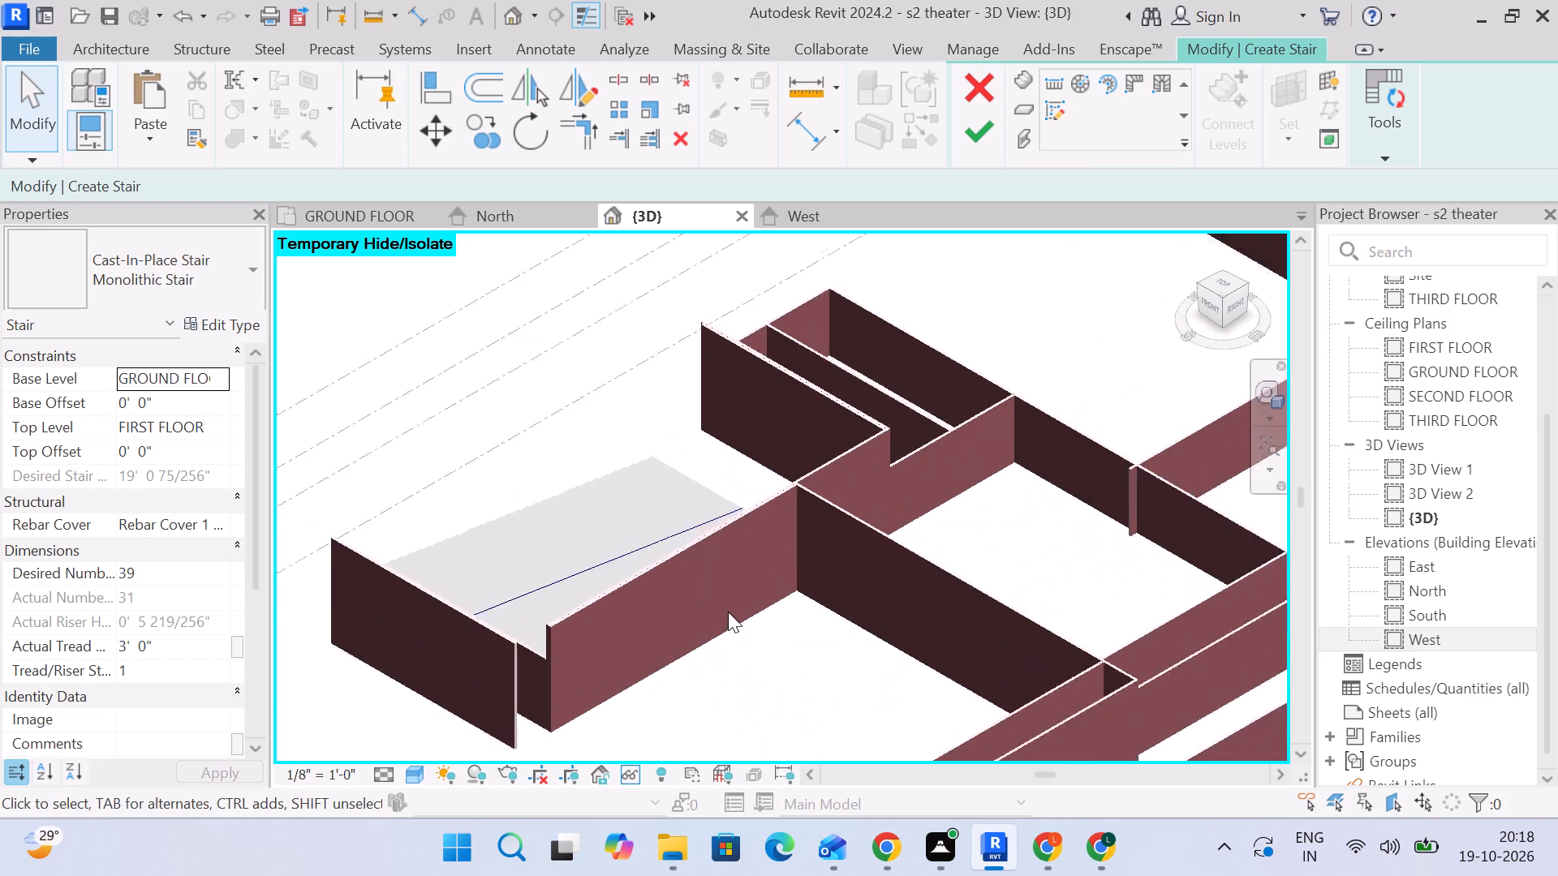
pyautogui.scroll(2, 728, 612)
# Return to the GROUND FLOOR plan with the stair still open for editing.
pyautogui.click(384, 221)
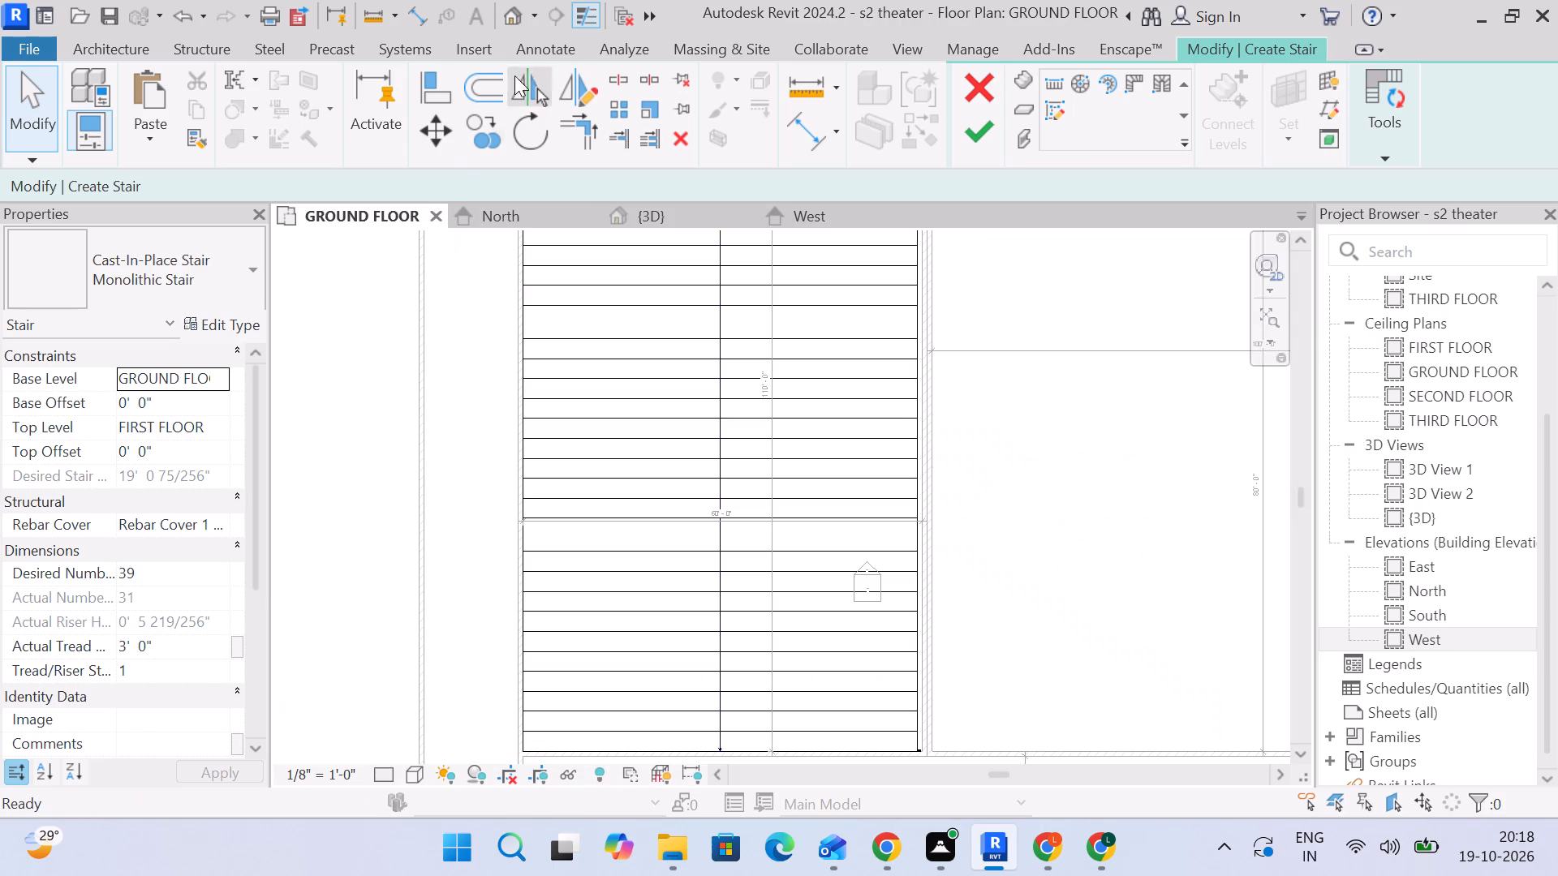
# Place a perspective camera in the GROUND FLOOR plan beyond the stair's upper end, aimed down at the middle of the run.
pyautogui.click(535, 21)
pyautogui.click(547, 79)
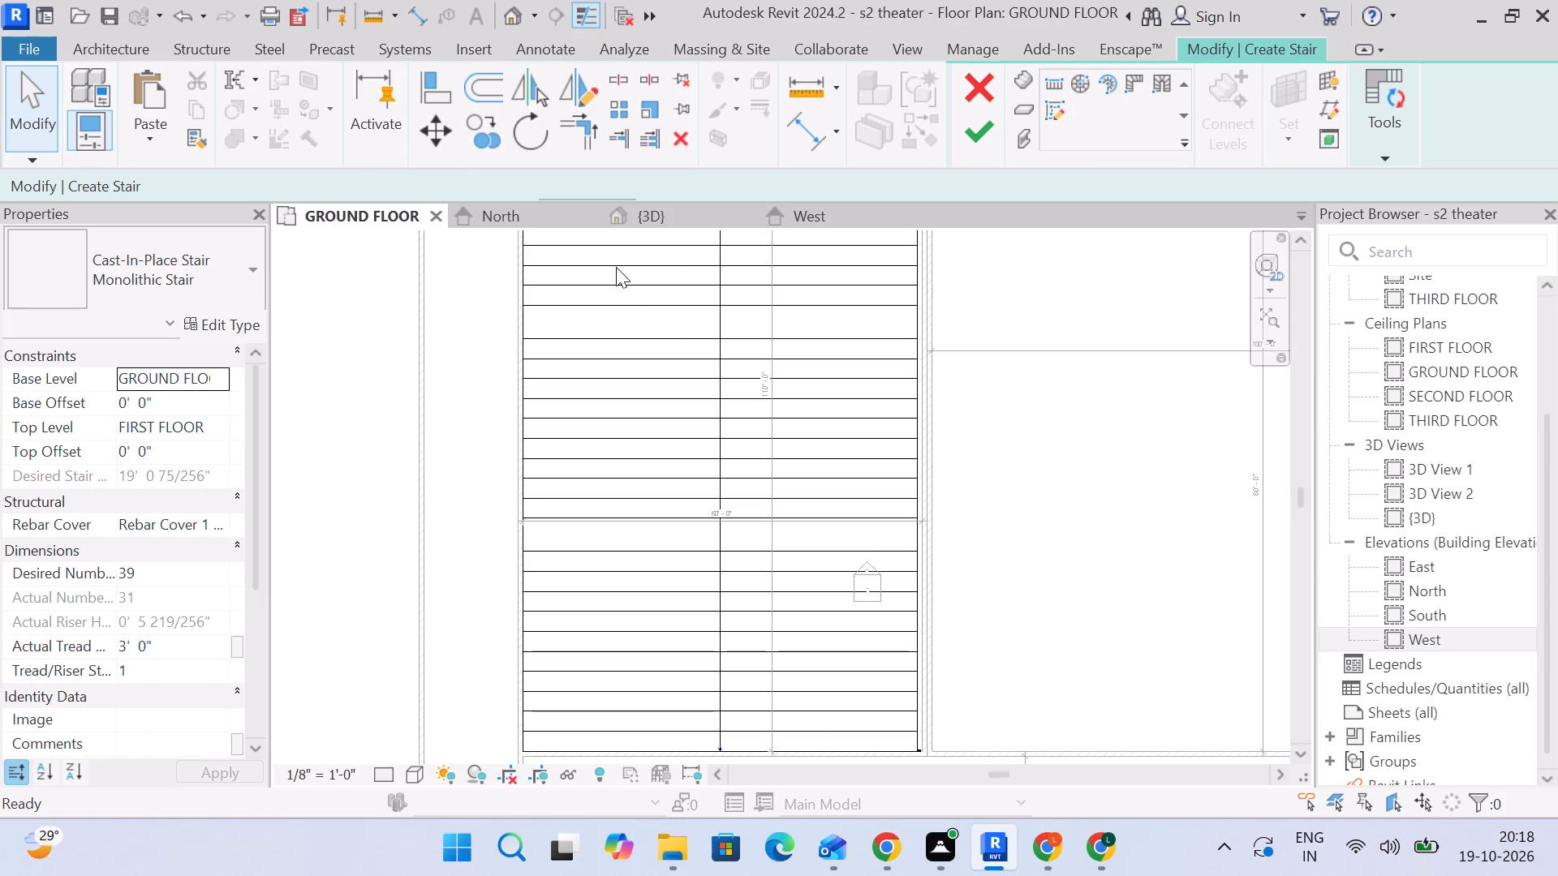
pyautogui.moveTo(734, 318); pyautogui.dragTo(732, 485, button='middle')
pyautogui.scroll(-4, 735, 479)
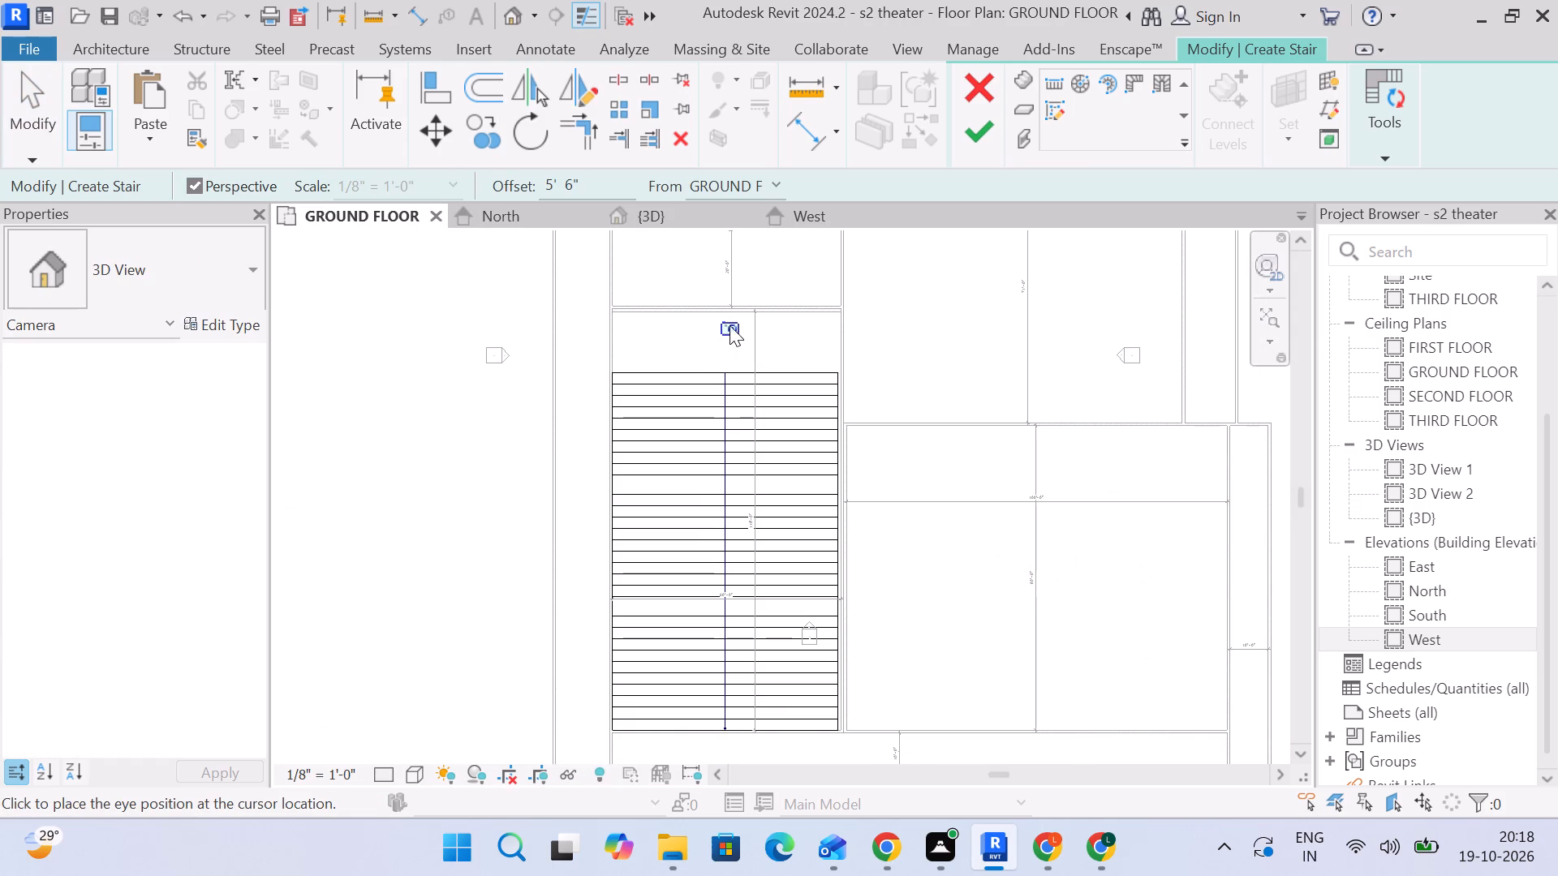
pyautogui.click(730, 320)
pyautogui.moveTo(730, 573); pyautogui.dragTo(757, 433, button='middle')
pyautogui.click(755, 477)
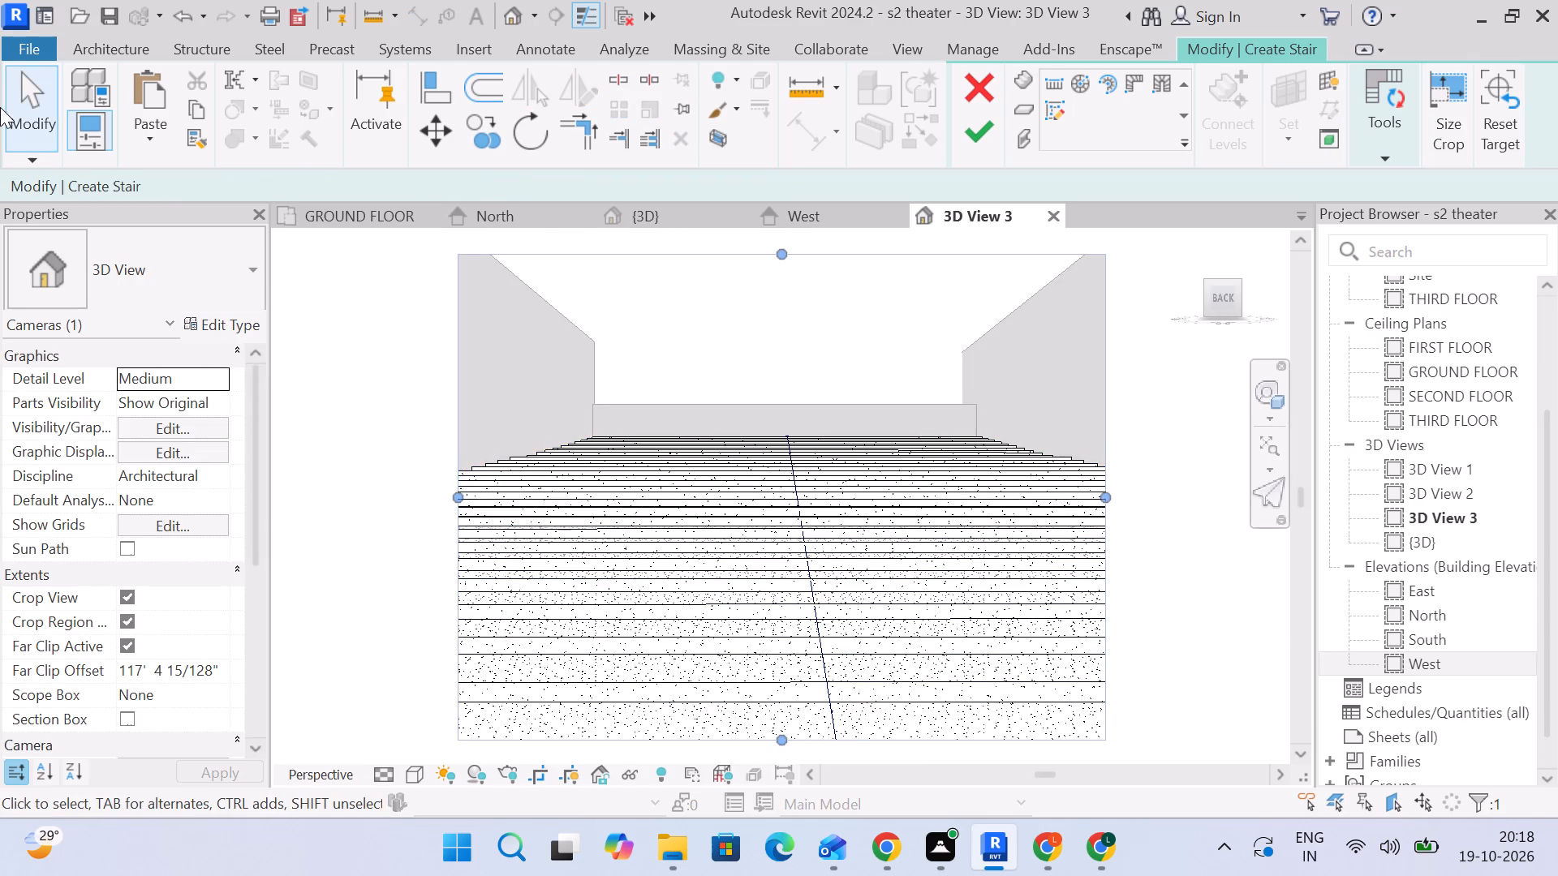
# Deselect the camera and set the visual style of 3D View 3 to Shaded.
pyautogui.click(16, 107)
pyautogui.click(427, 773)
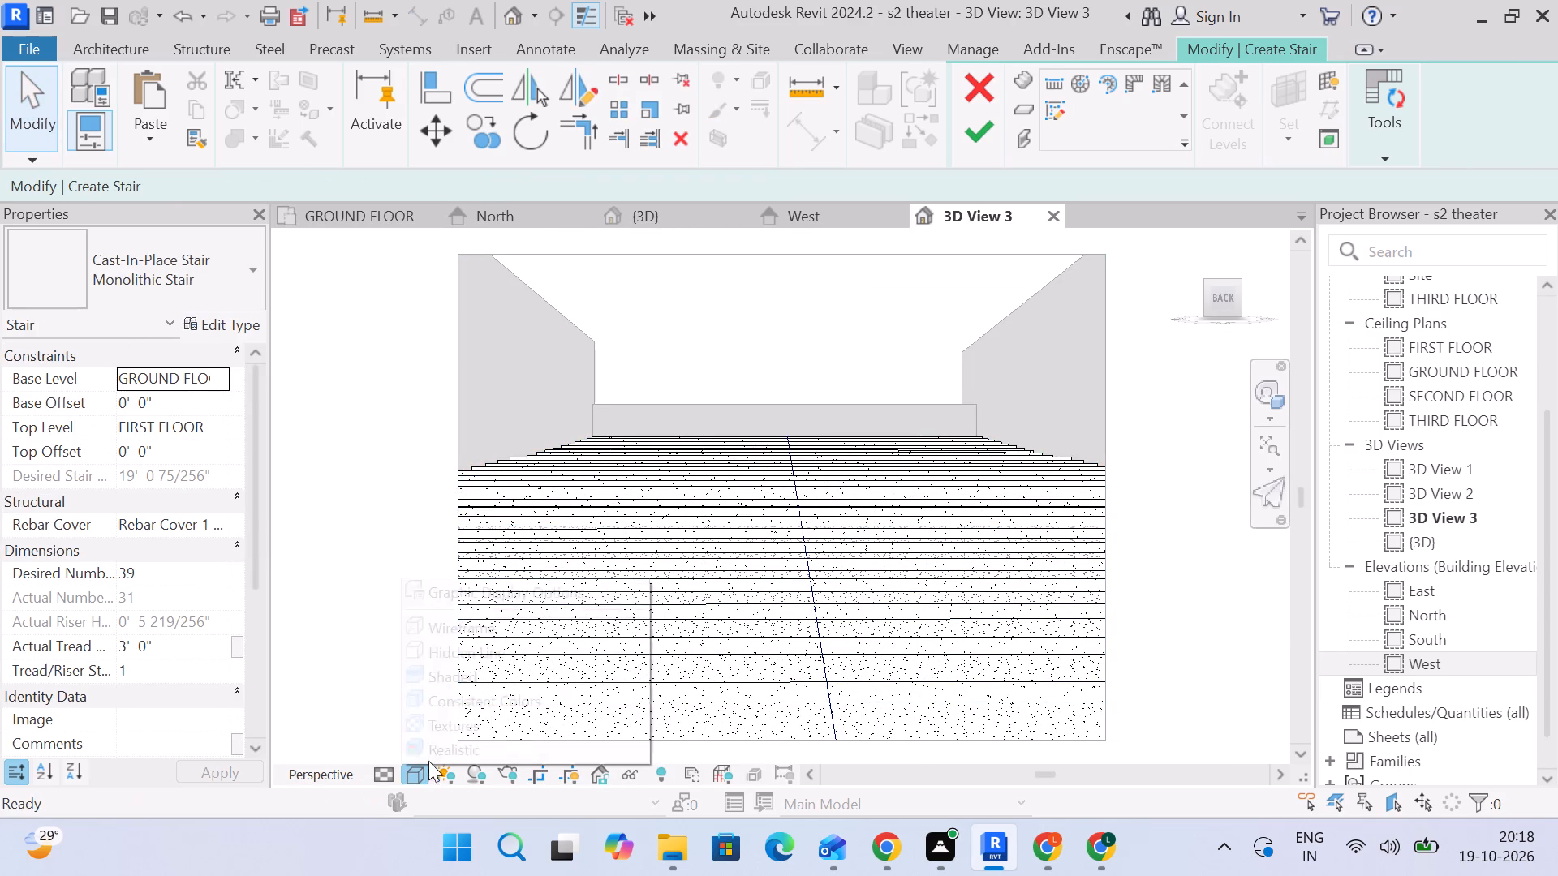
pyautogui.click(445, 683)
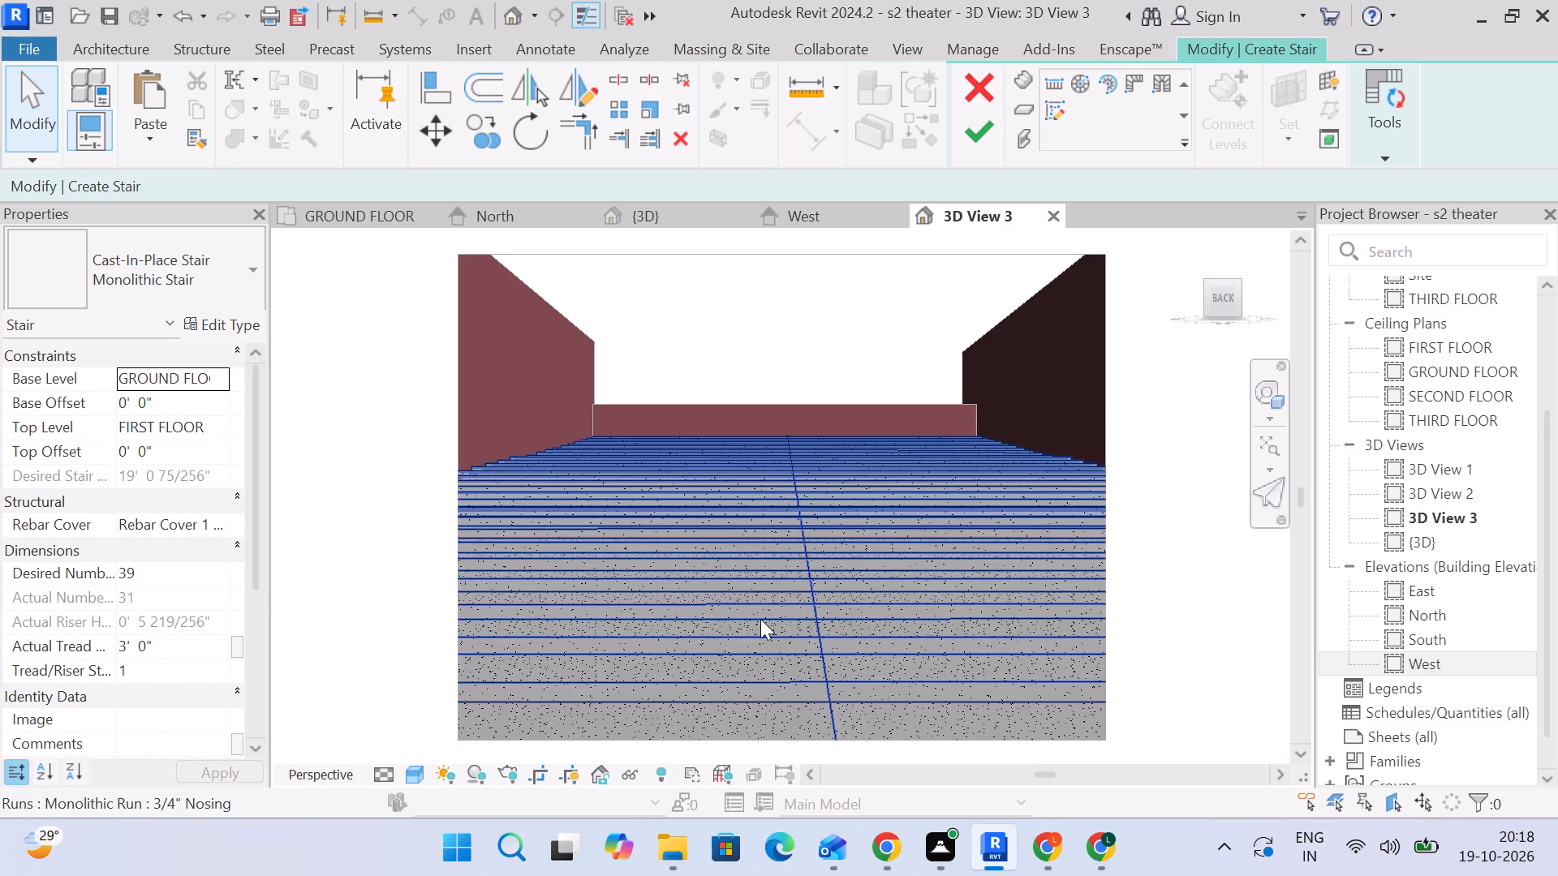
# Examine the shaded stair run between its side walls in 3D View 3.
pyautogui.moveTo(809, 599); pyautogui.dragTo(689, 390, button='middle')
pyautogui.scroll(-4, 712, 405)
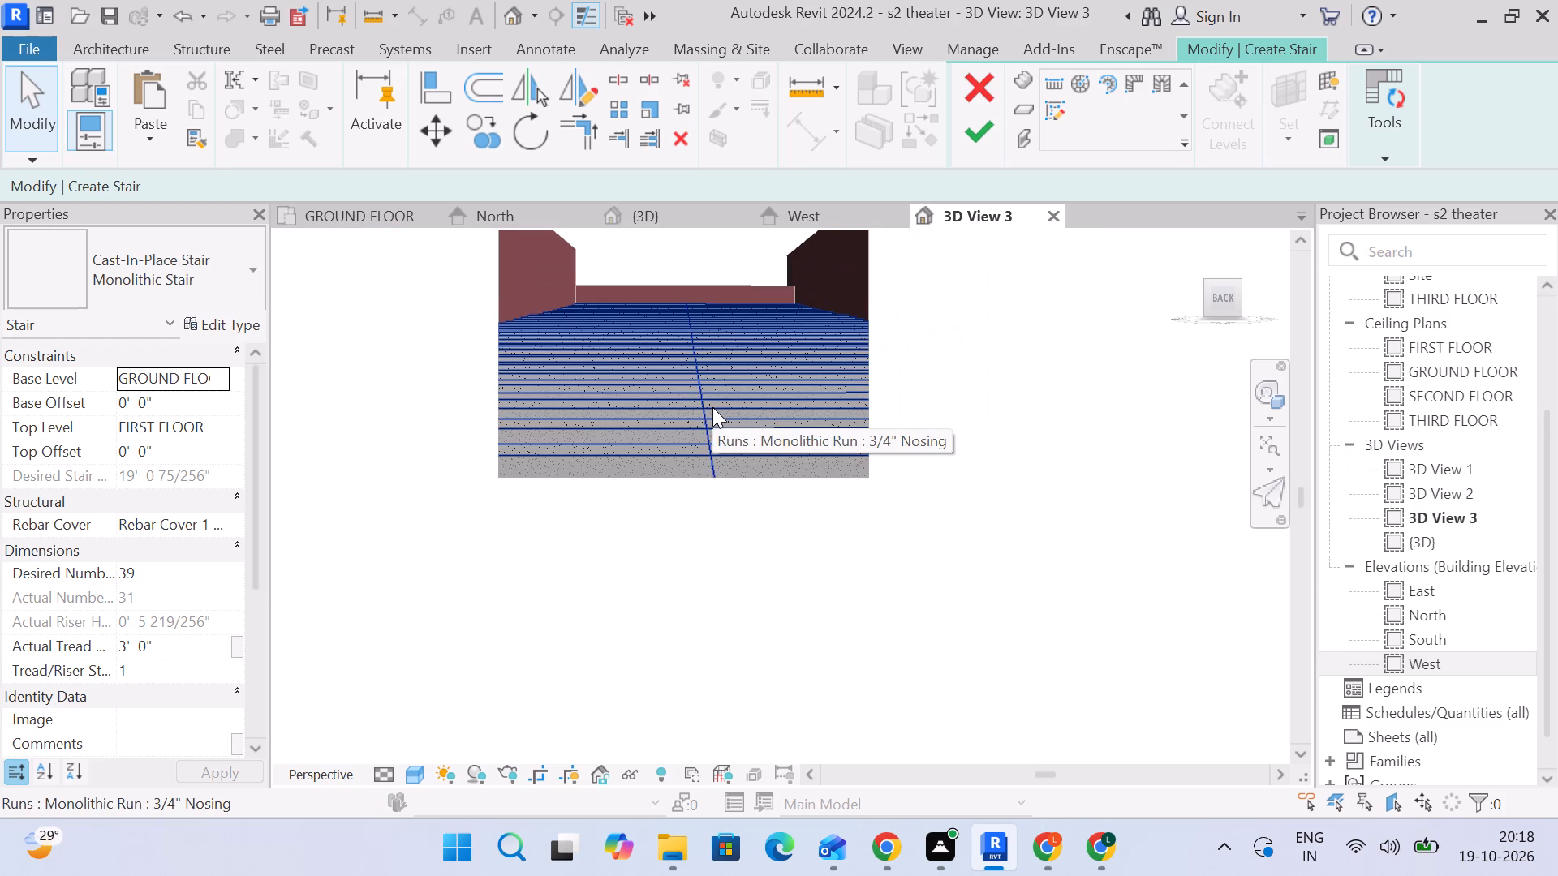
pyautogui.scroll(-2, 736, 393)
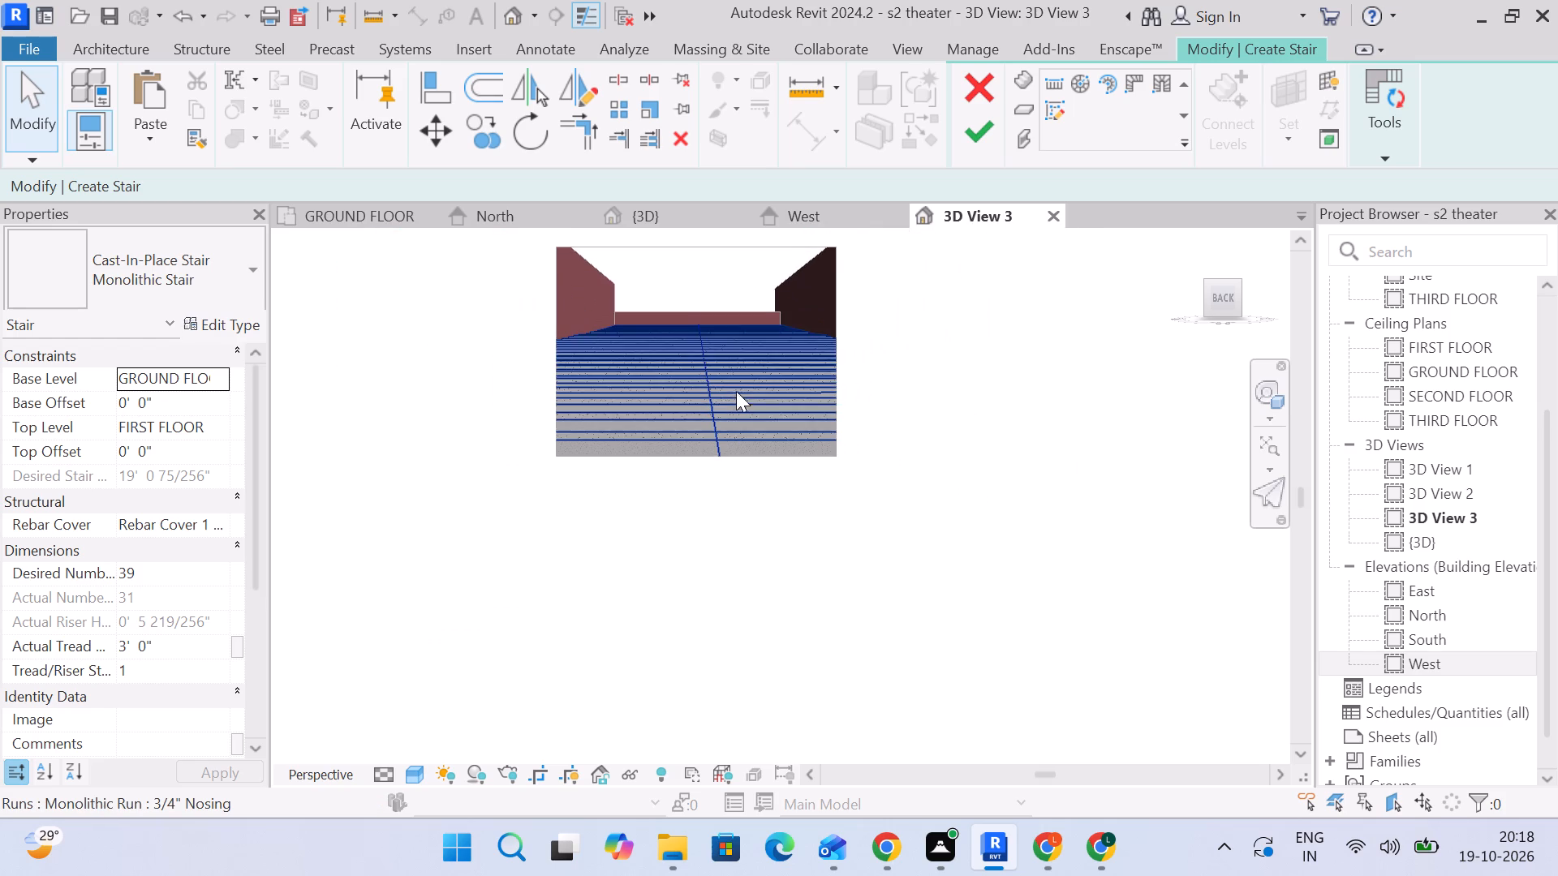
pyautogui.scroll(6, 732, 371)
pyautogui.moveTo(732, 371); pyautogui.dragTo(833, 547, button='middle')
pyautogui.scroll(-1, 843, 517)
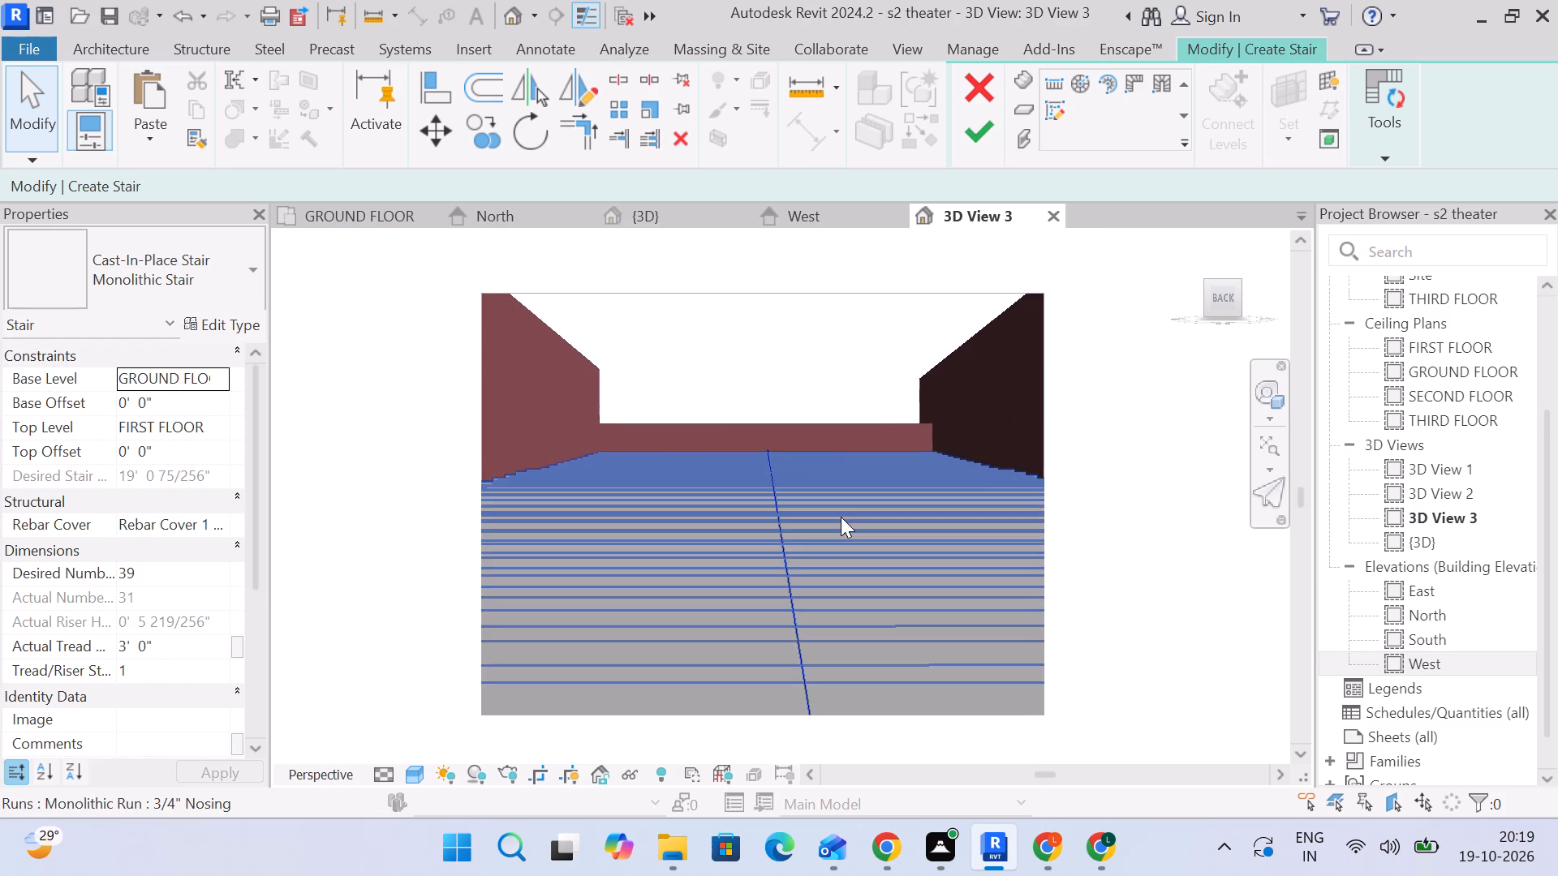
pyautogui.moveTo(841, 517); pyautogui.dragTo(800, 397, button='middle')
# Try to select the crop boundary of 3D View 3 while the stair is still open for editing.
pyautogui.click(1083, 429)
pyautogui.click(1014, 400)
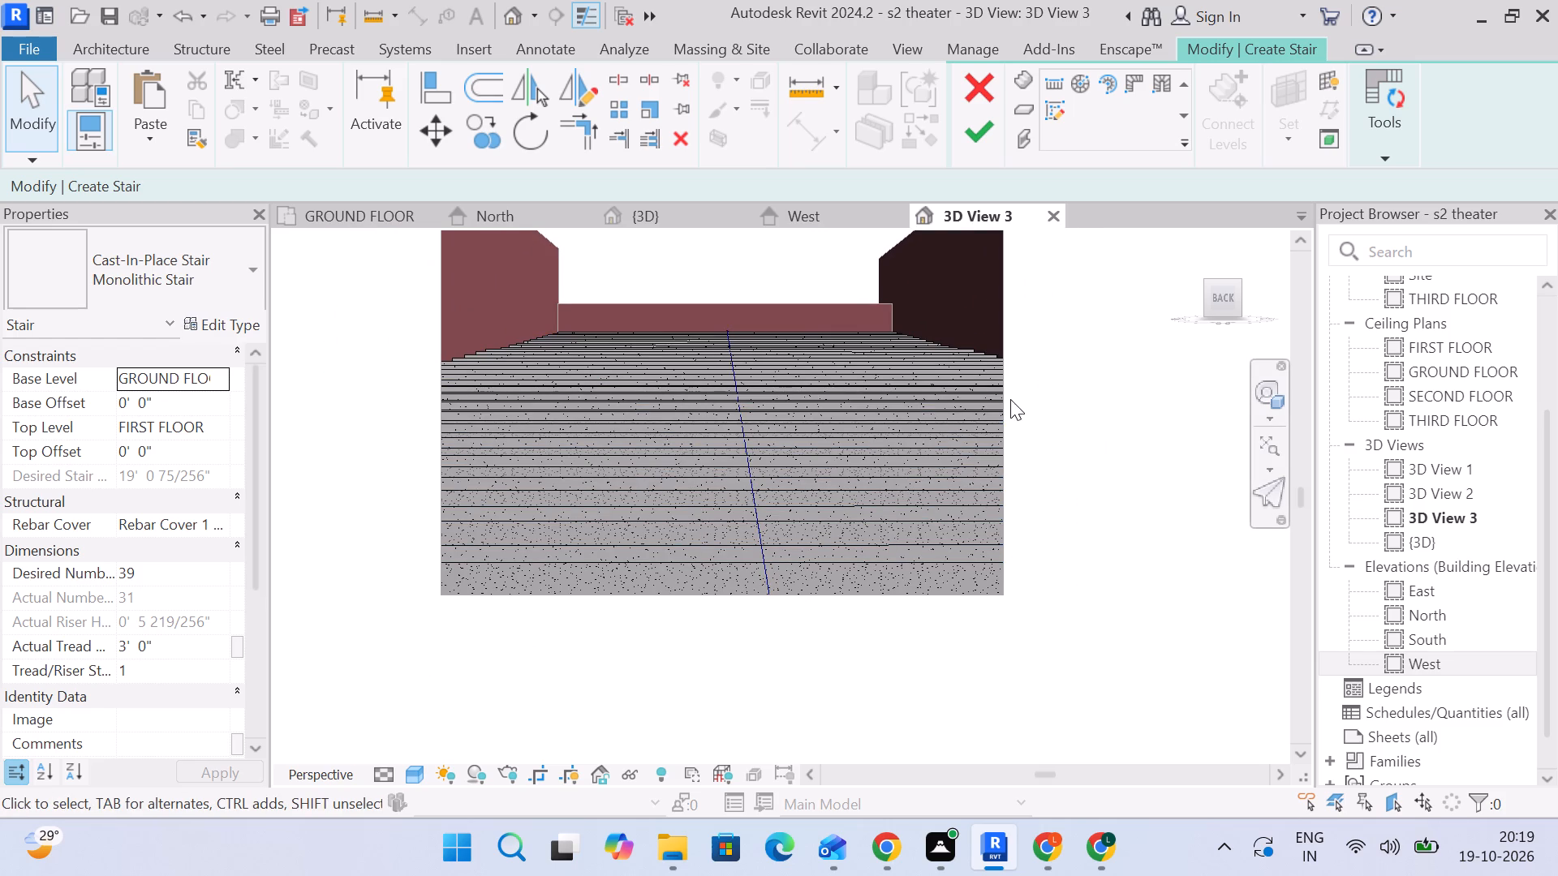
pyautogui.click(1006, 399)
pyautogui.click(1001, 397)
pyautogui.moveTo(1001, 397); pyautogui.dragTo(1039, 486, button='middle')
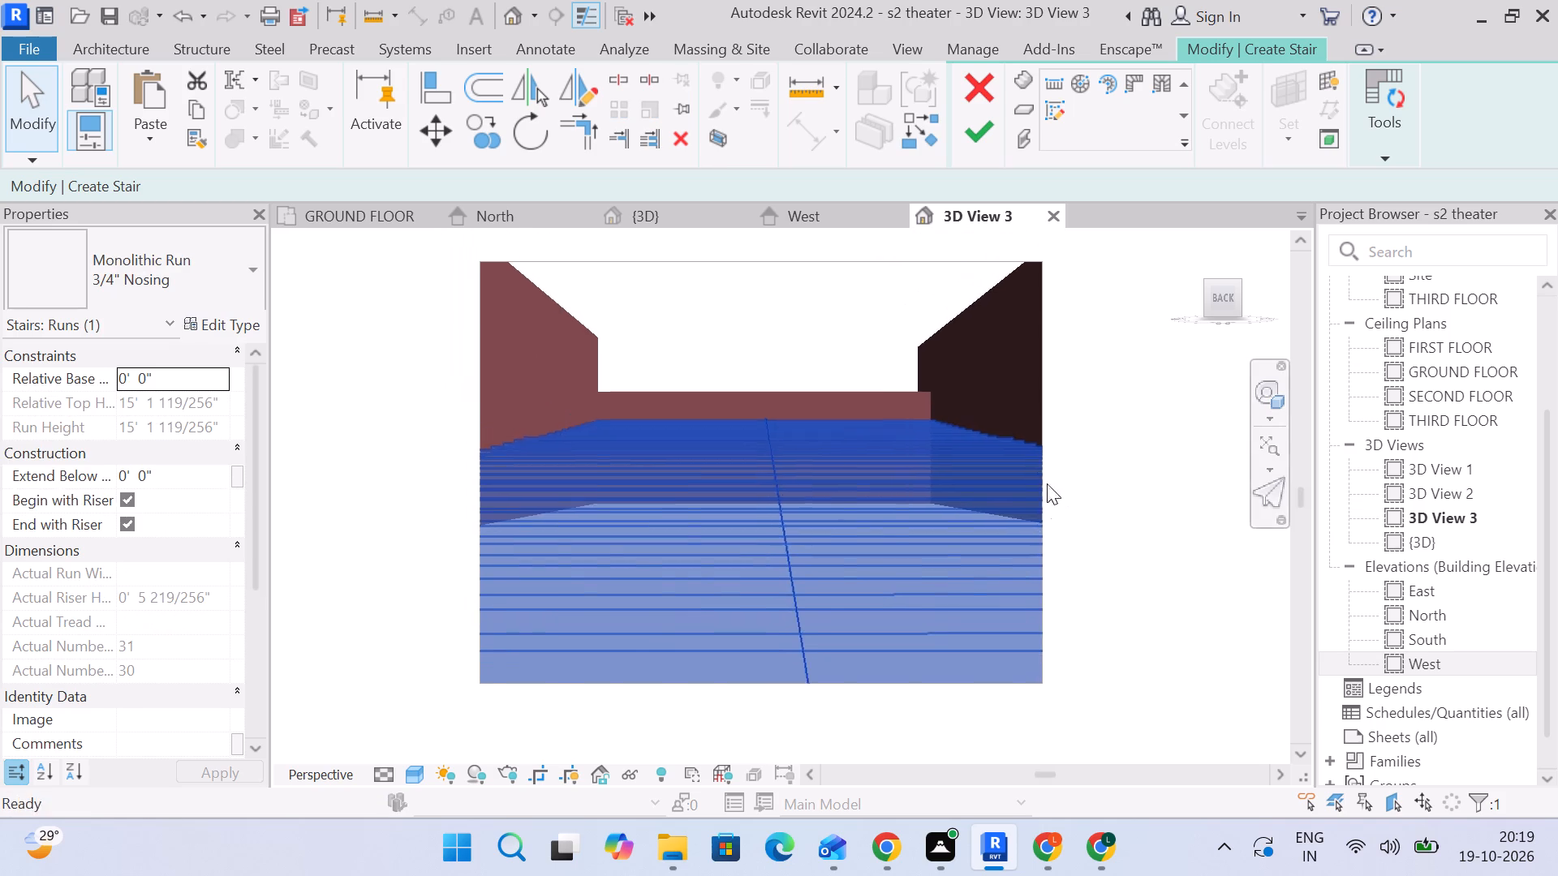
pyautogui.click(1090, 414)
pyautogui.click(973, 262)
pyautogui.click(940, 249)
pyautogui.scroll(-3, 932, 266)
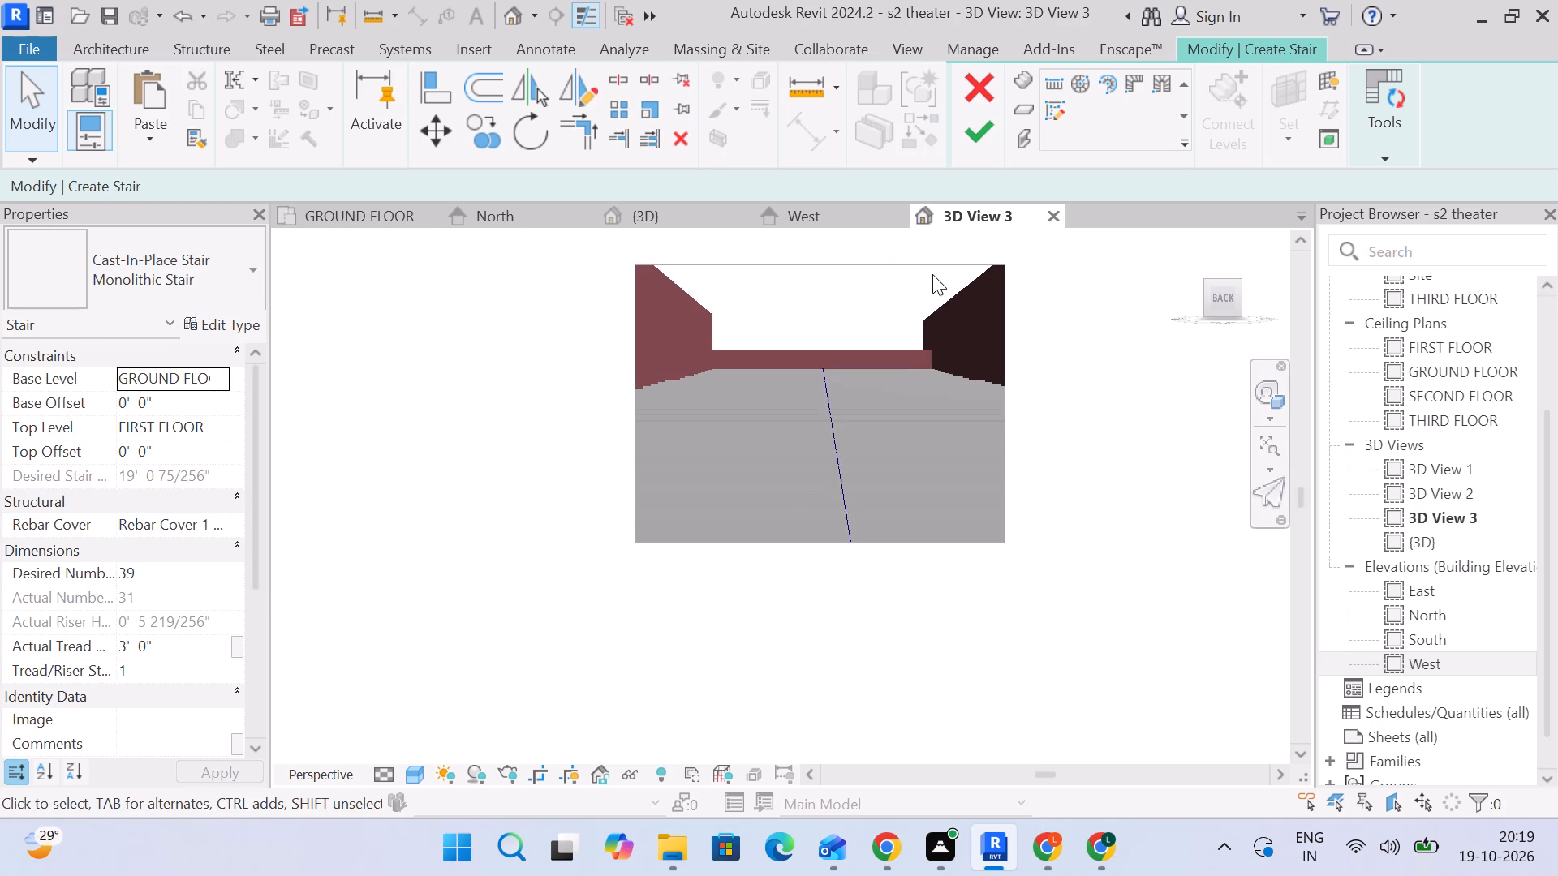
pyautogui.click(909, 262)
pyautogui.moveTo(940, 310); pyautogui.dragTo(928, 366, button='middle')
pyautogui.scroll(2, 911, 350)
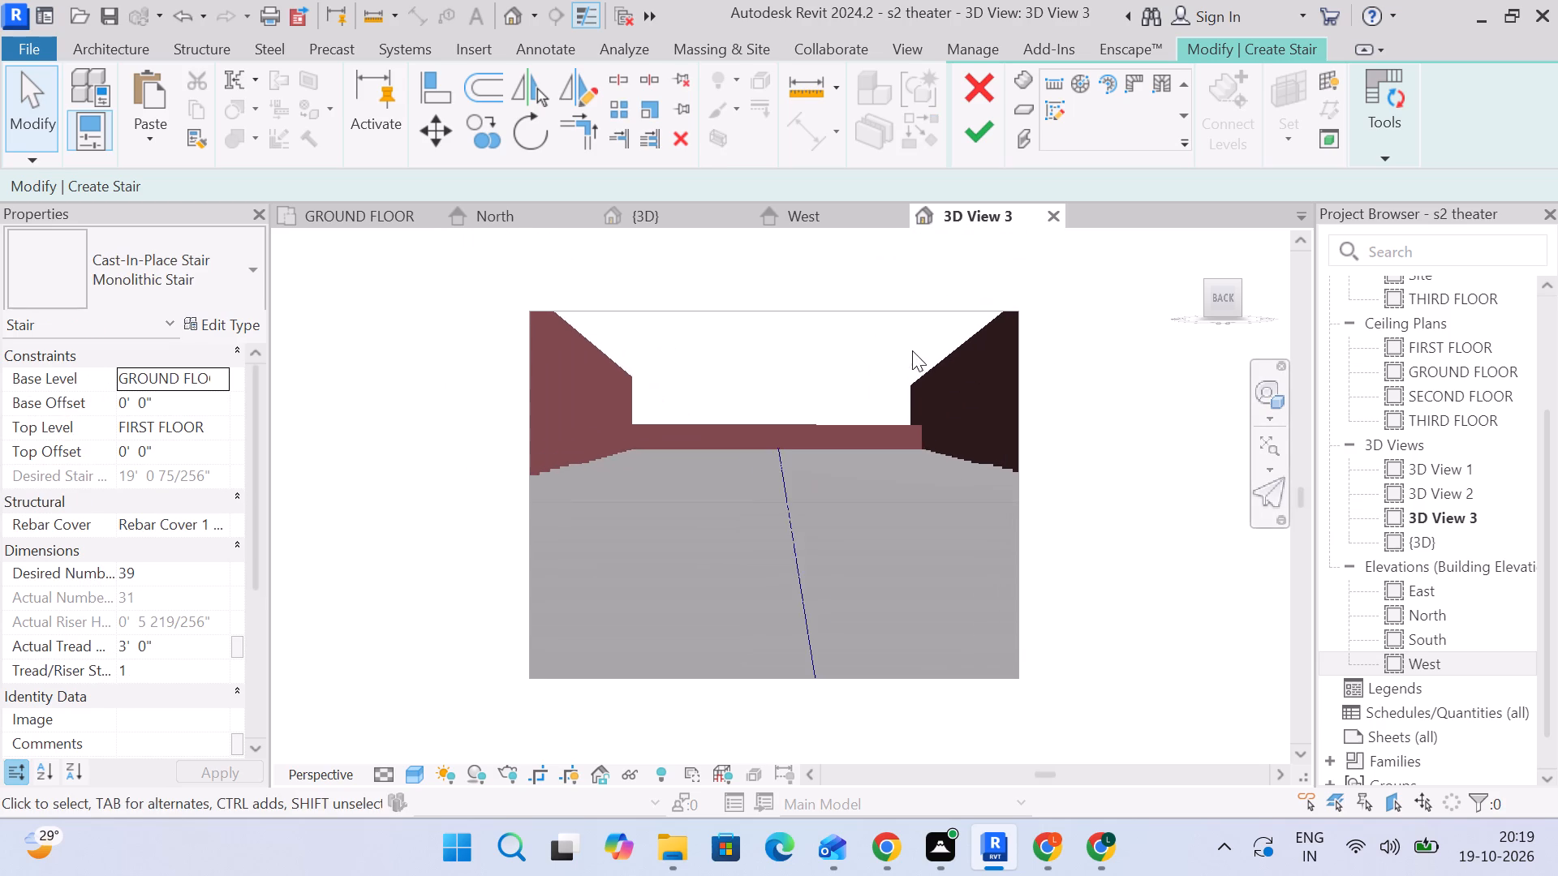
# Finish editing the stair.
pyautogui.click(986, 127)
# Widen the crop region of 3D View 3 on both sides to show more of the side walls.
pyautogui.click(876, 315)
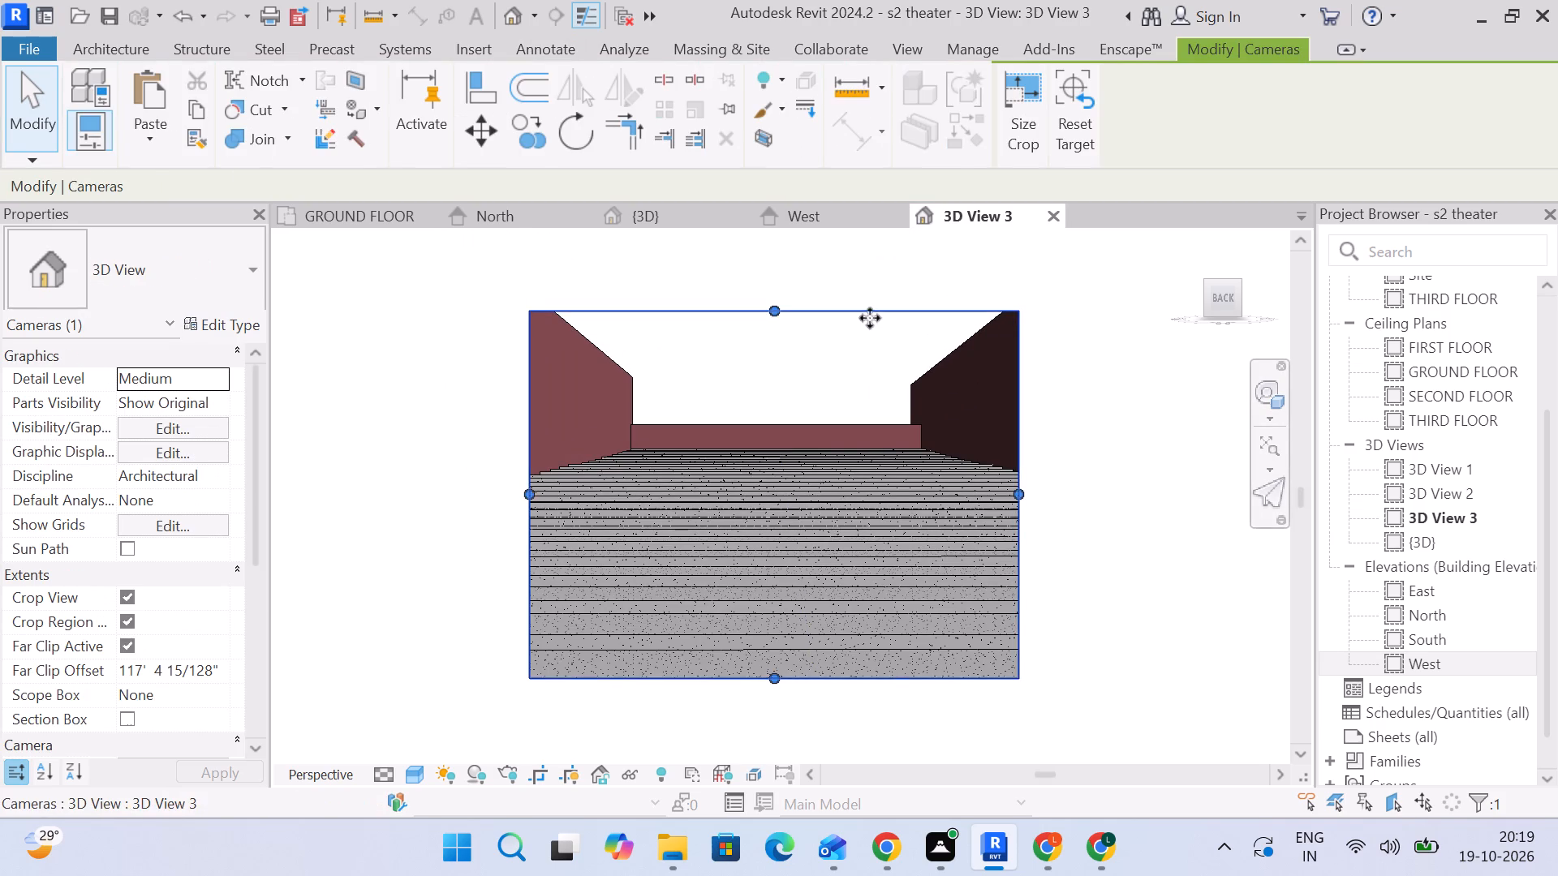
pyautogui.moveTo(1018, 495); pyautogui.dragTo(1079, 495)
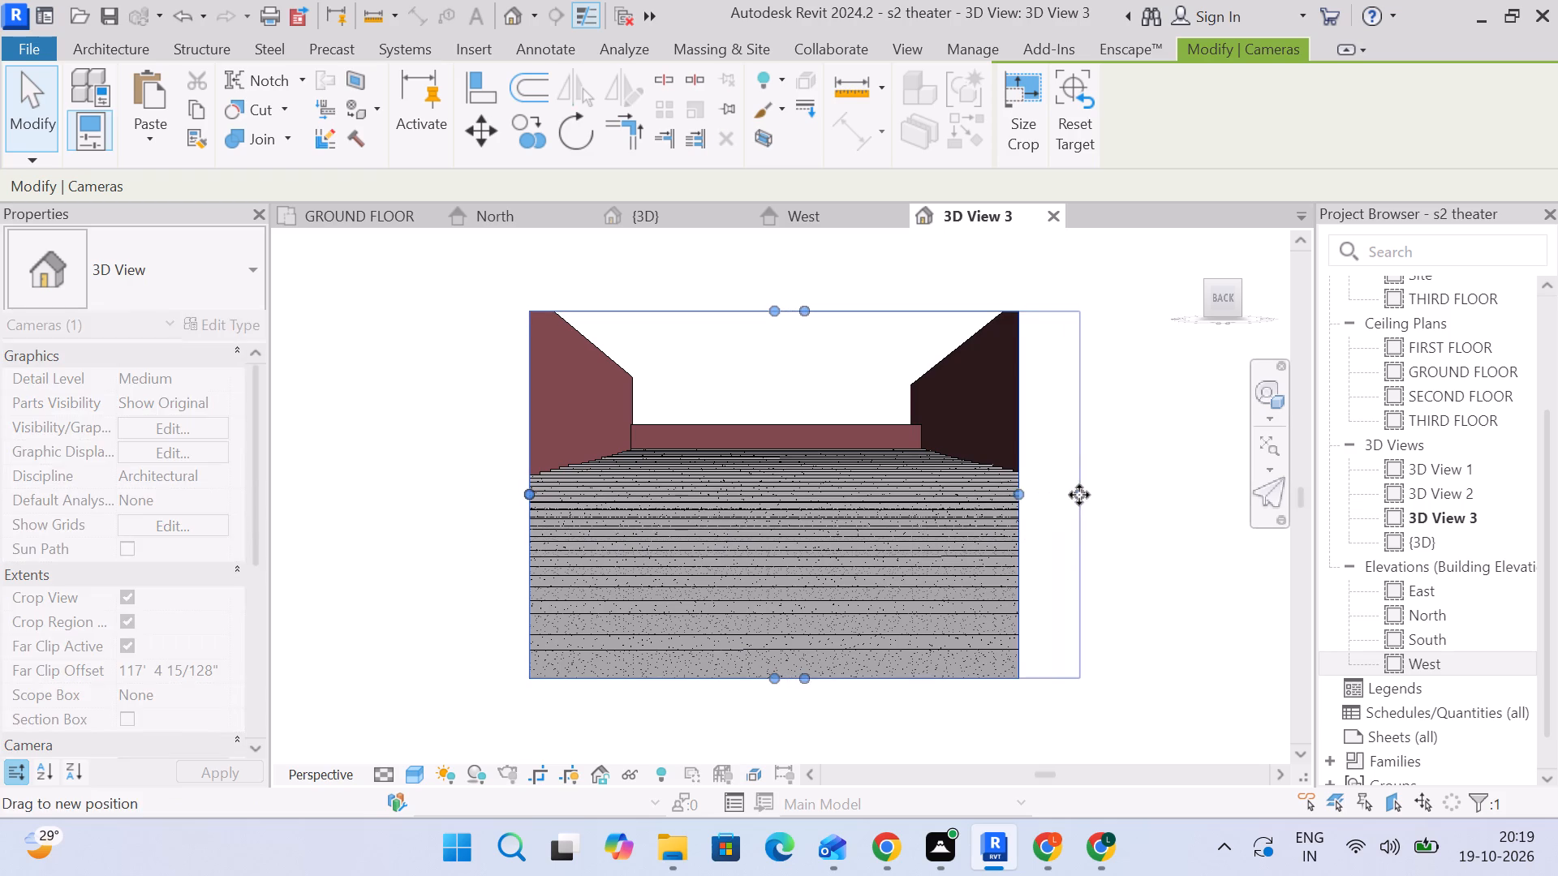
pyautogui.moveTo(1079, 495); pyautogui.dragTo(1081, 495)
pyautogui.moveTo(522, 492); pyautogui.dragTo(463, 499)
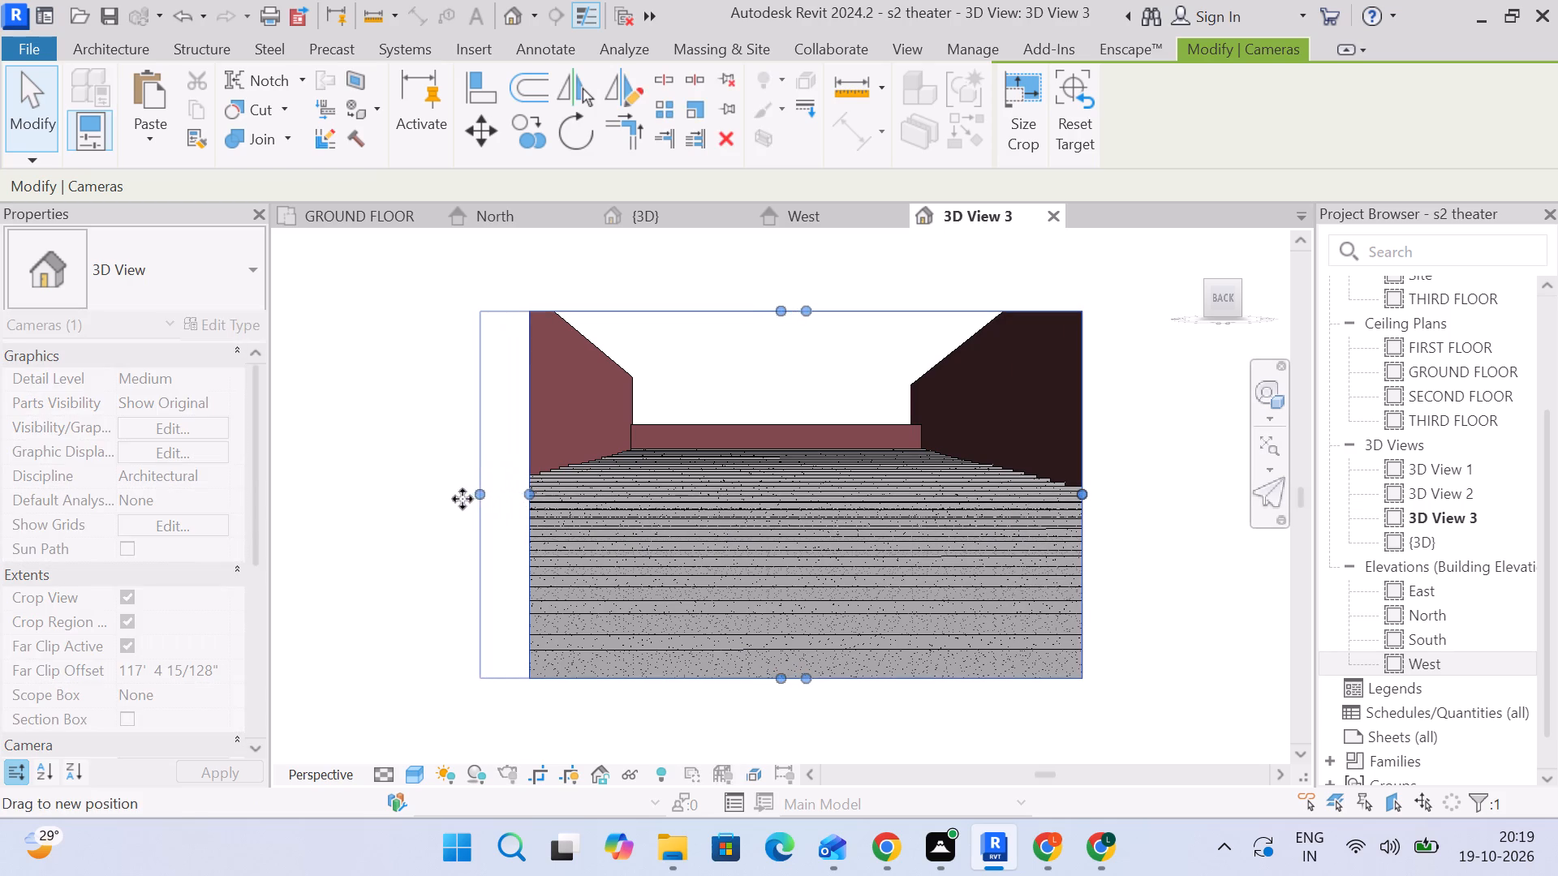
pyautogui.moveTo(463, 499); pyautogui.dragTo(439, 494)
# Select the stair and inspect its treads, risers and fit against the walls from other angles in 3D View 3.
pyautogui.click(781, 550)
pyautogui.scroll(-1, 781, 553)
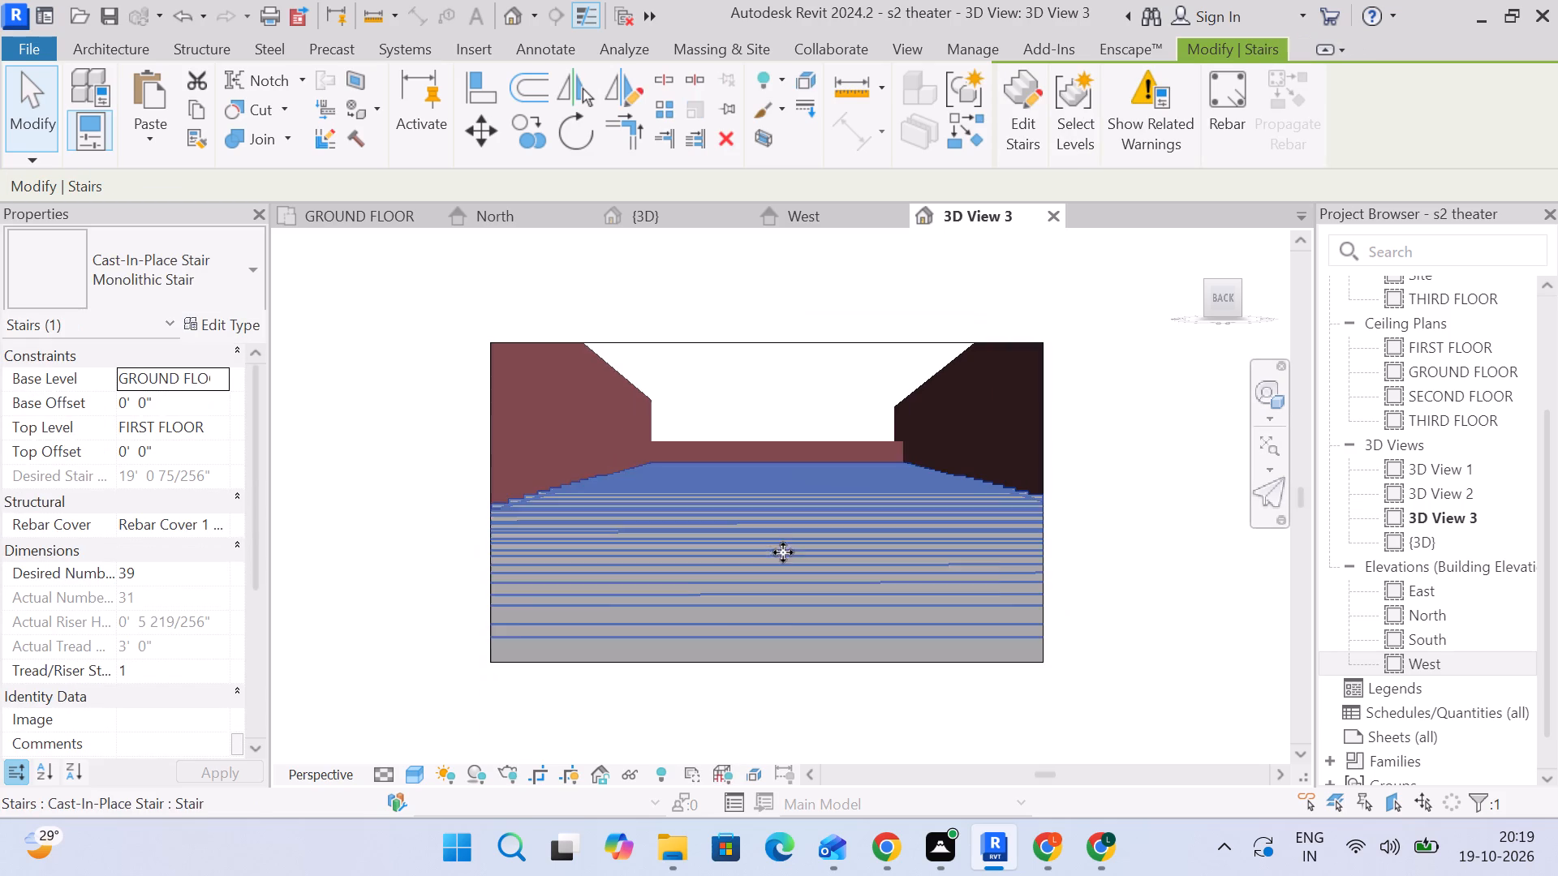
pyautogui.moveTo(791, 545); pyautogui.dragTo(780, 581, button='middle')
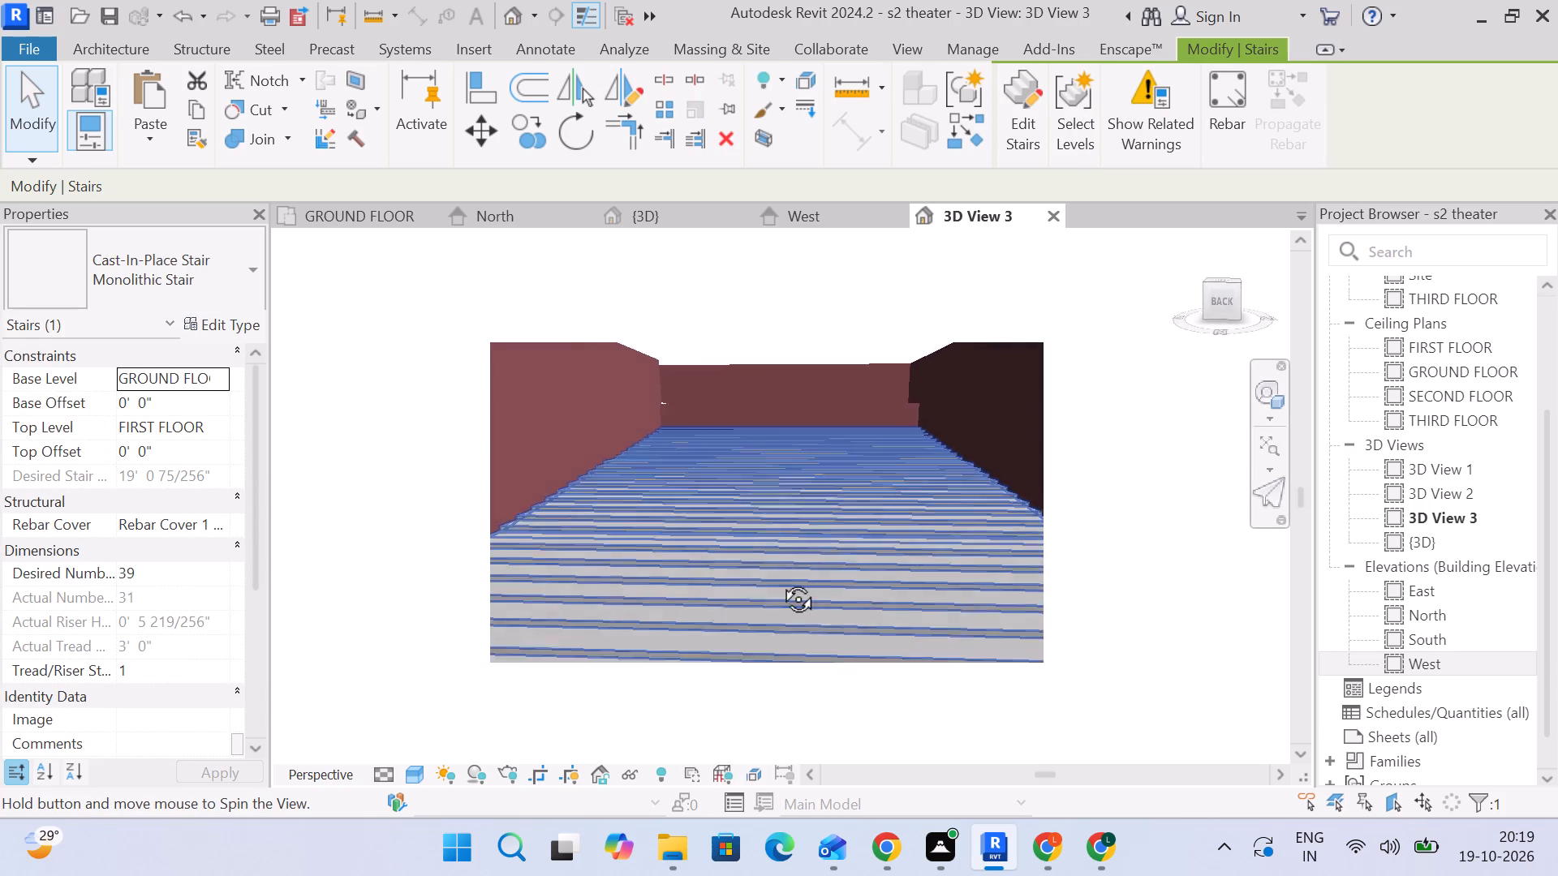
pyautogui.moveTo(780, 581); pyautogui.dragTo(781, 531, button='middle')
pyautogui.scroll(4, 789, 531)
pyautogui.moveTo(958, 576); pyautogui.dragTo(910, 584, button='middle')
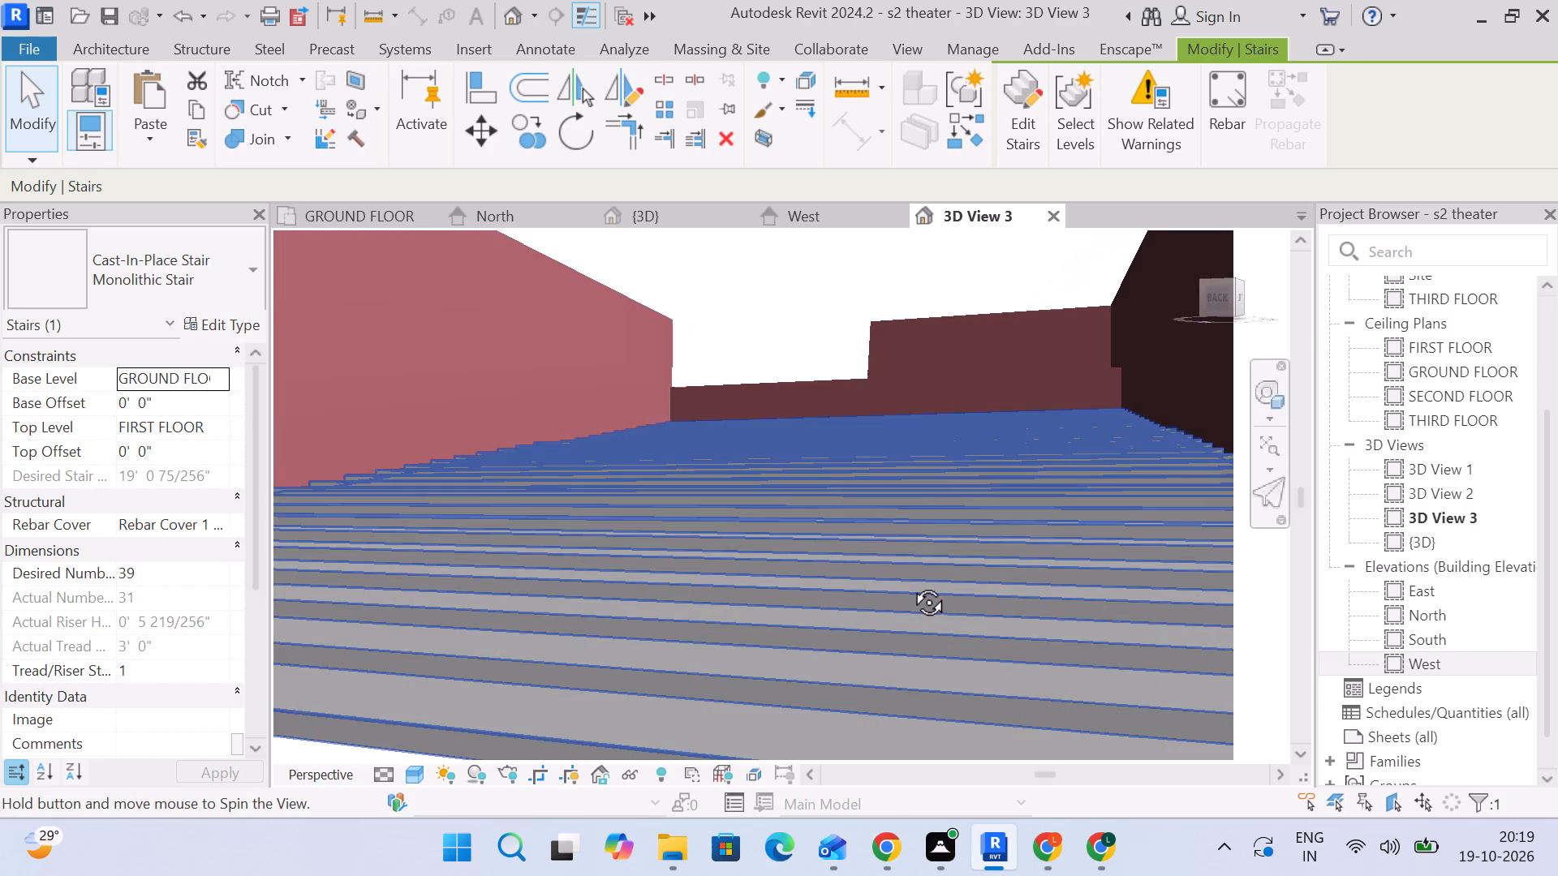
pyautogui.moveTo(910, 584); pyautogui.dragTo(884, 569, button='middle')
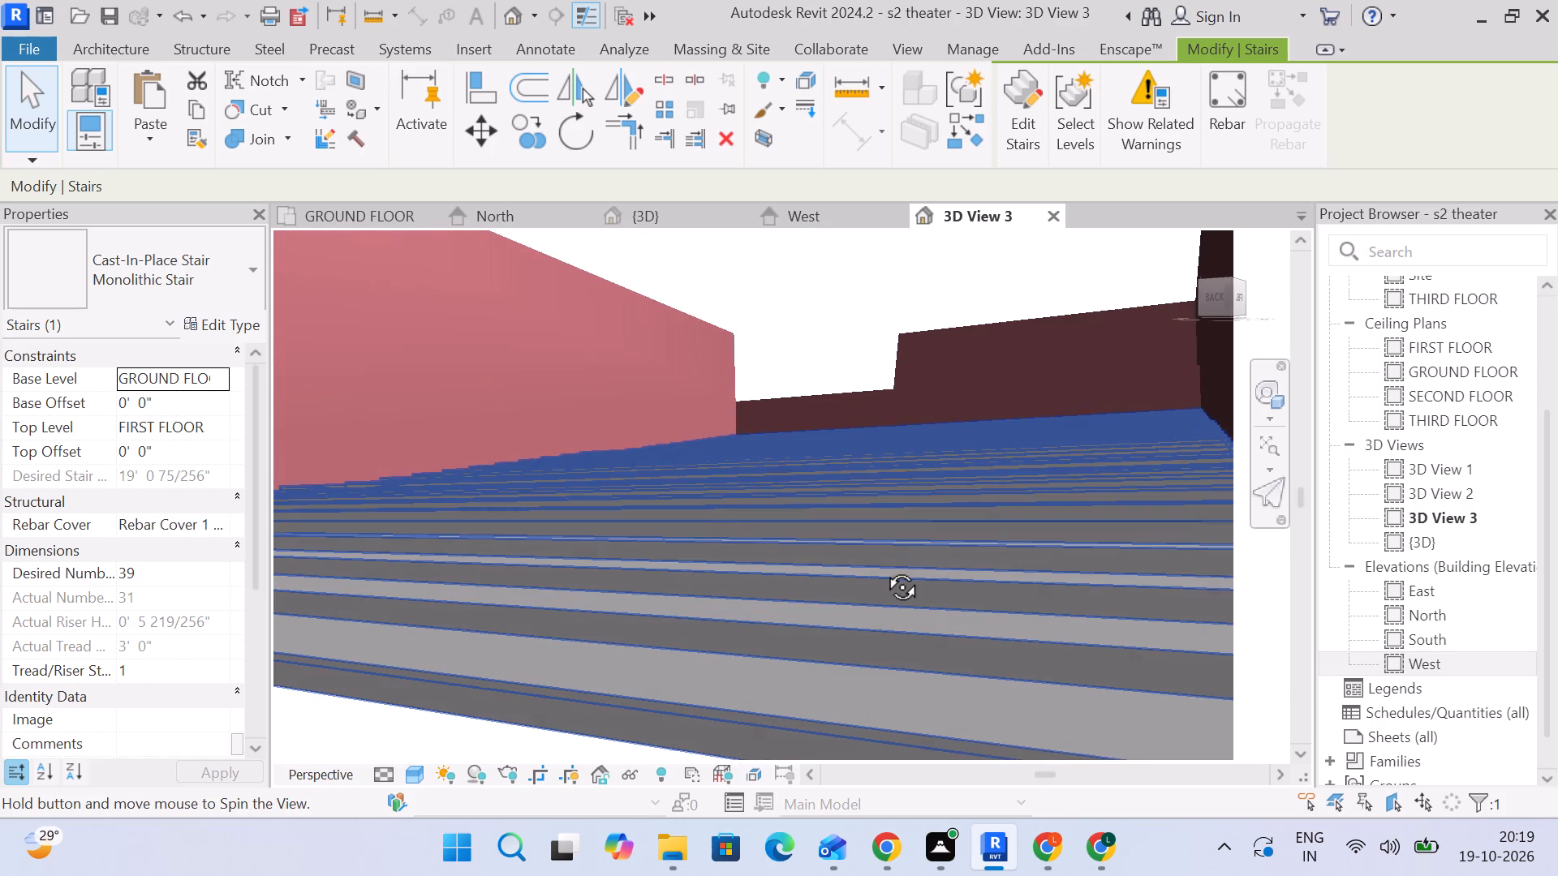
pyautogui.moveTo(884, 569); pyautogui.dragTo(883, 571, button='middle')
pyautogui.scroll(-4, 882, 569)
pyautogui.moveTo(882, 569); pyautogui.dragTo(835, 534, button='middle')
pyautogui.scroll(1, 835, 534)
pyautogui.click(1143, 502)
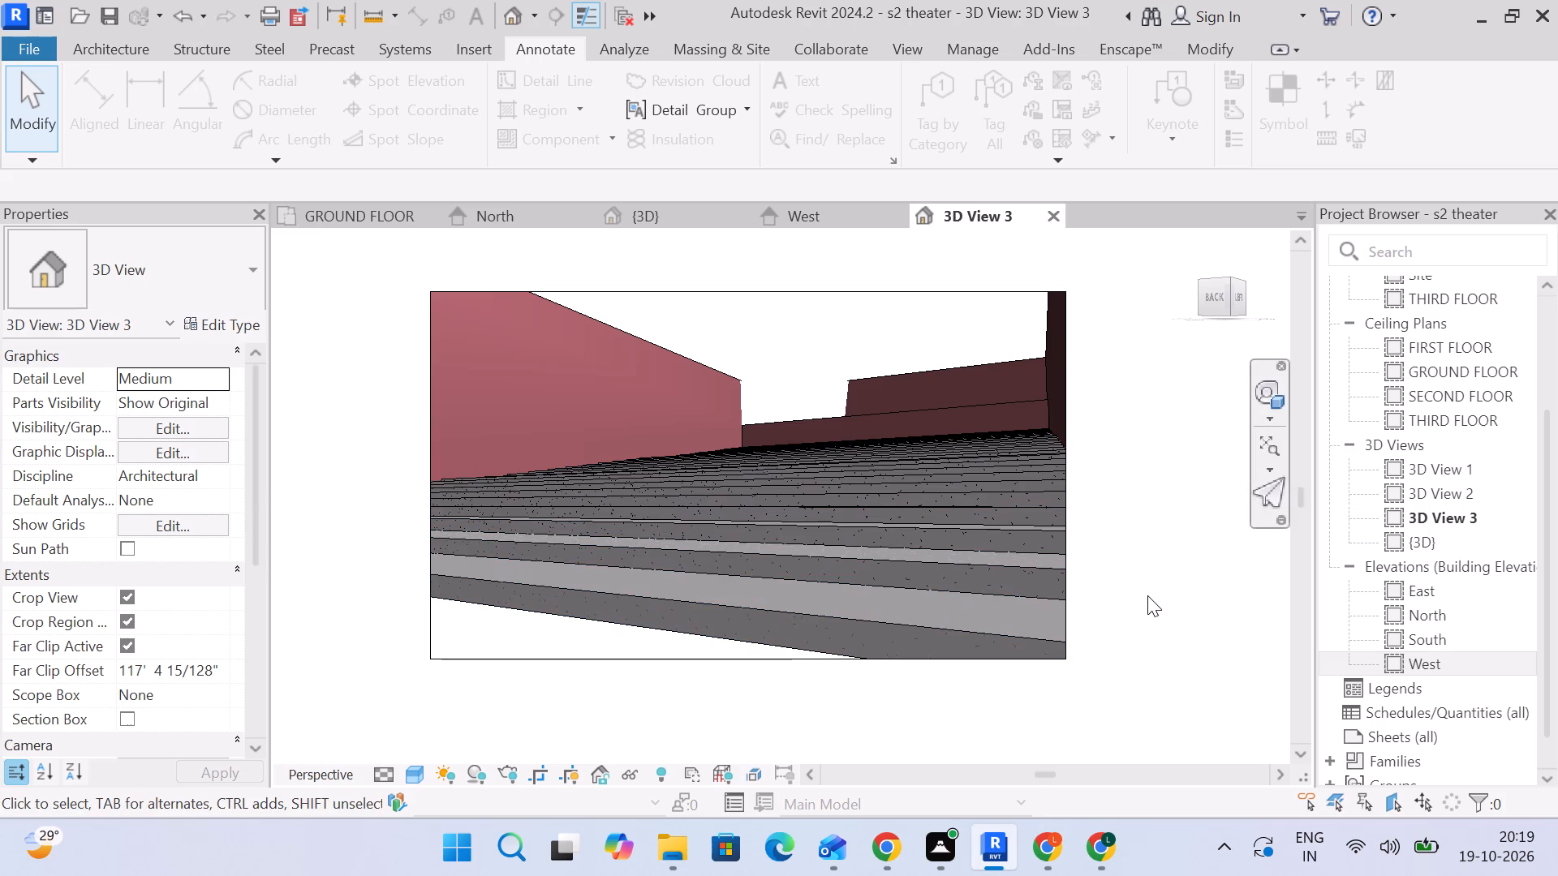
pyautogui.scroll(2, 1147, 595)
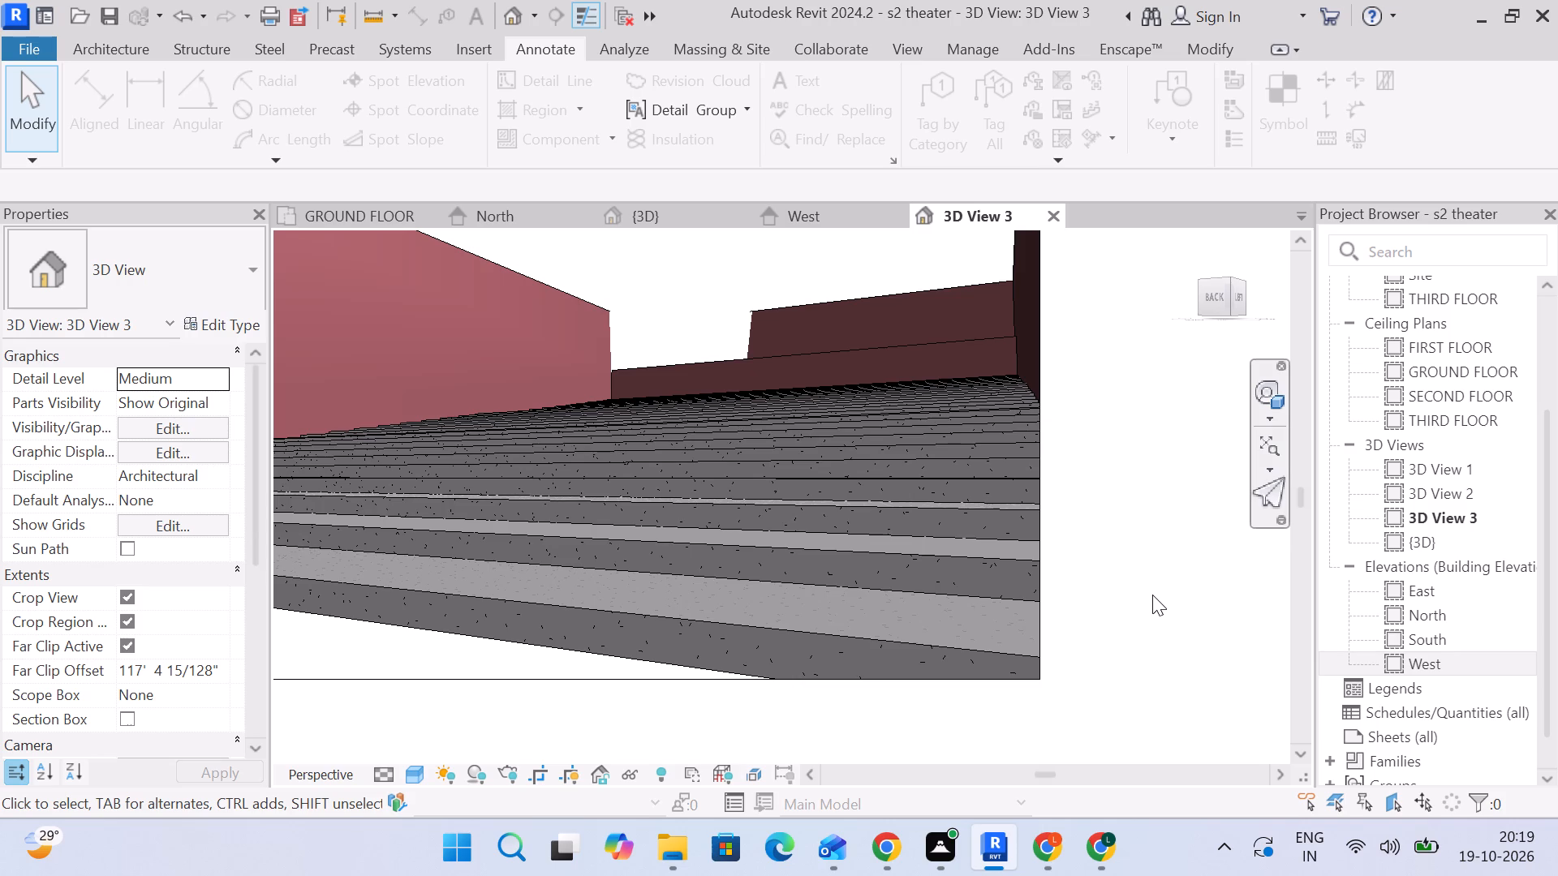
pyautogui.scroll(2, 1152, 595)
pyautogui.scroll(-4, 1143, 596)
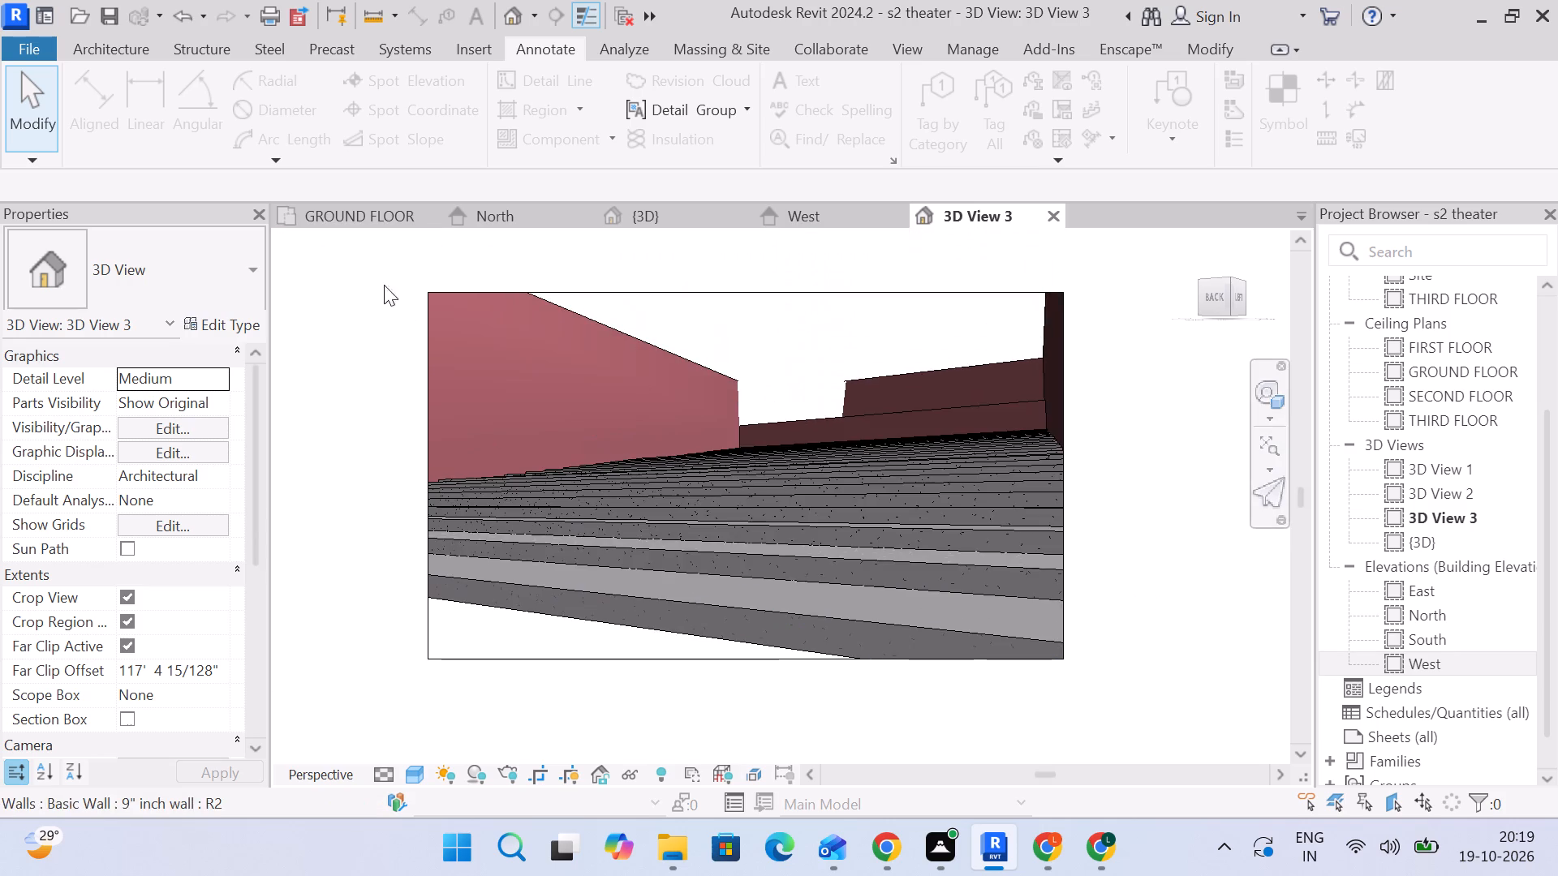
# Return to the GROUND FLOOR plan and check the finished stair within the overall layout.
pyautogui.click(362, 222)
pyautogui.scroll(-4, 729, 503)
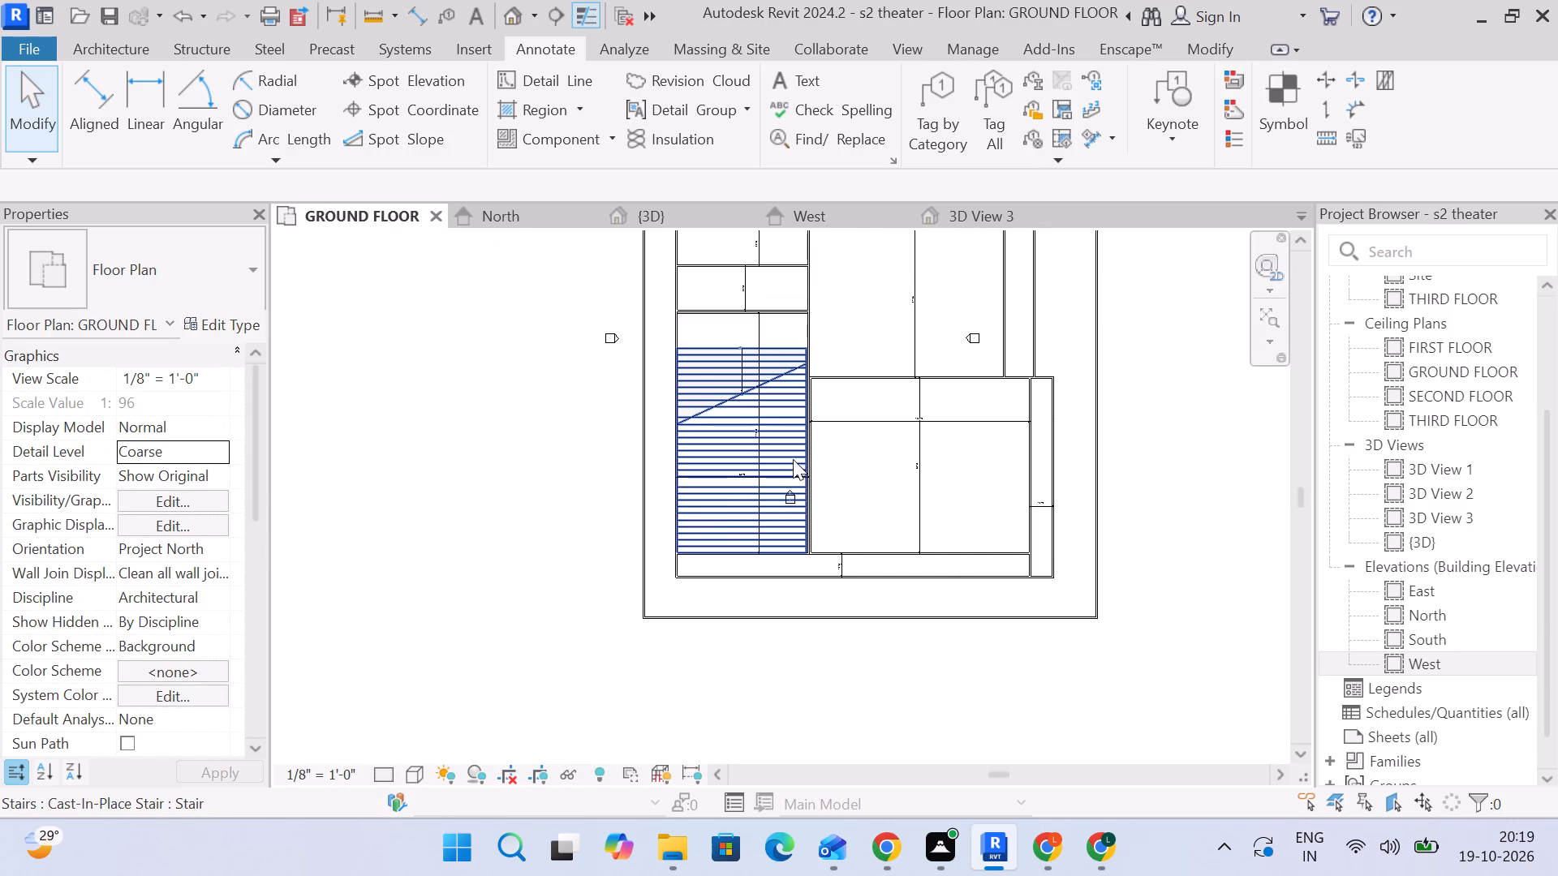
pyautogui.moveTo(776, 464); pyautogui.dragTo(704, 516, button='middle')
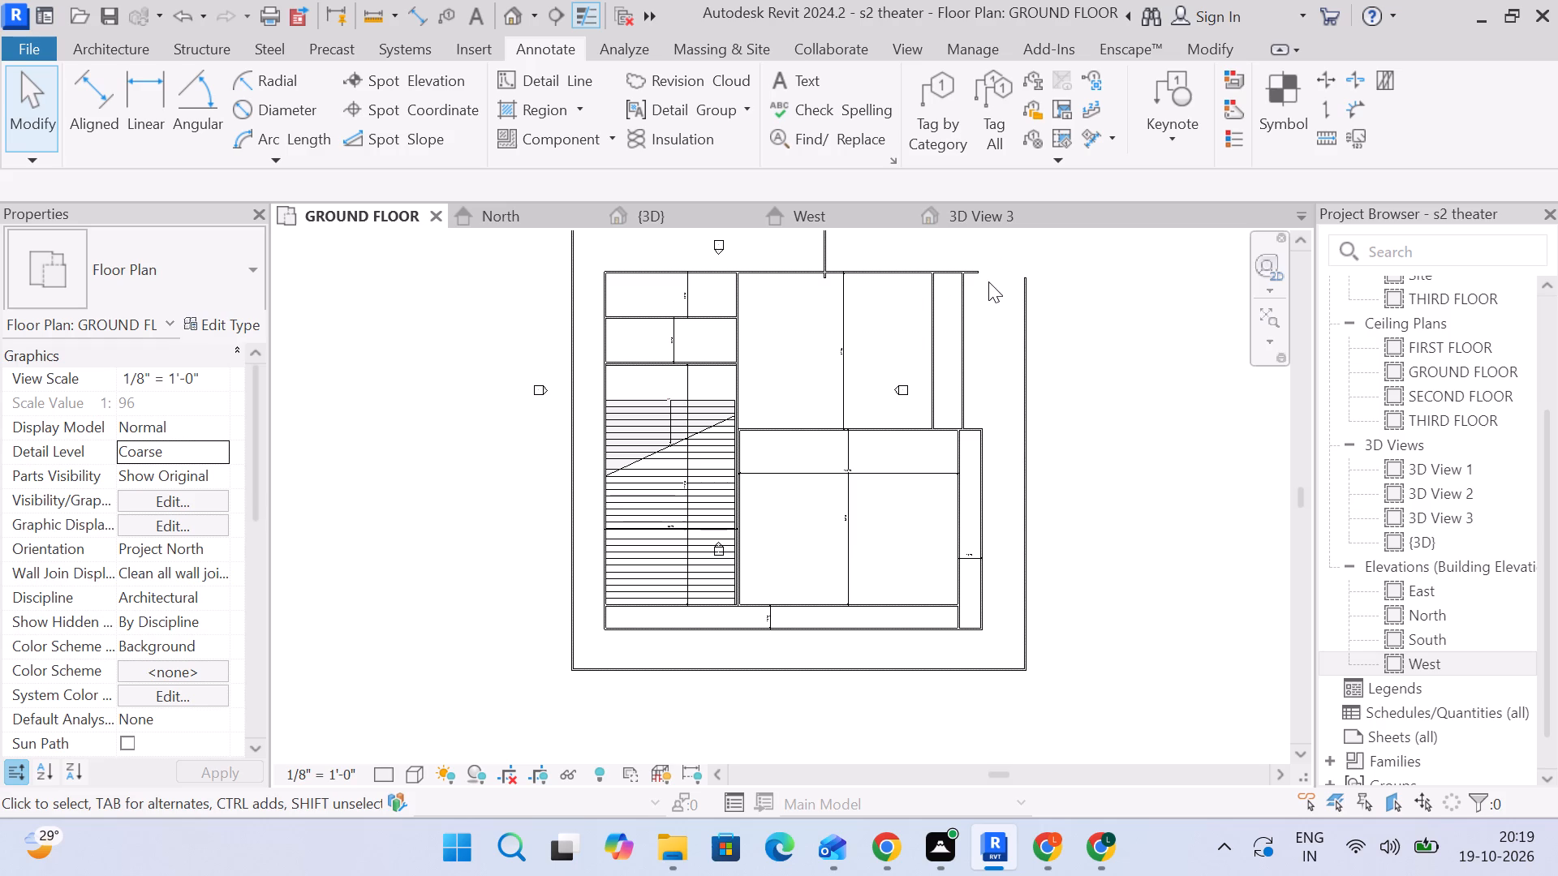
# Open 3D View 1 and 3D View 2 in turn and examine what each camera shows.
pyautogui.click(1433, 442)
pyautogui.doubleClick(1443, 461)
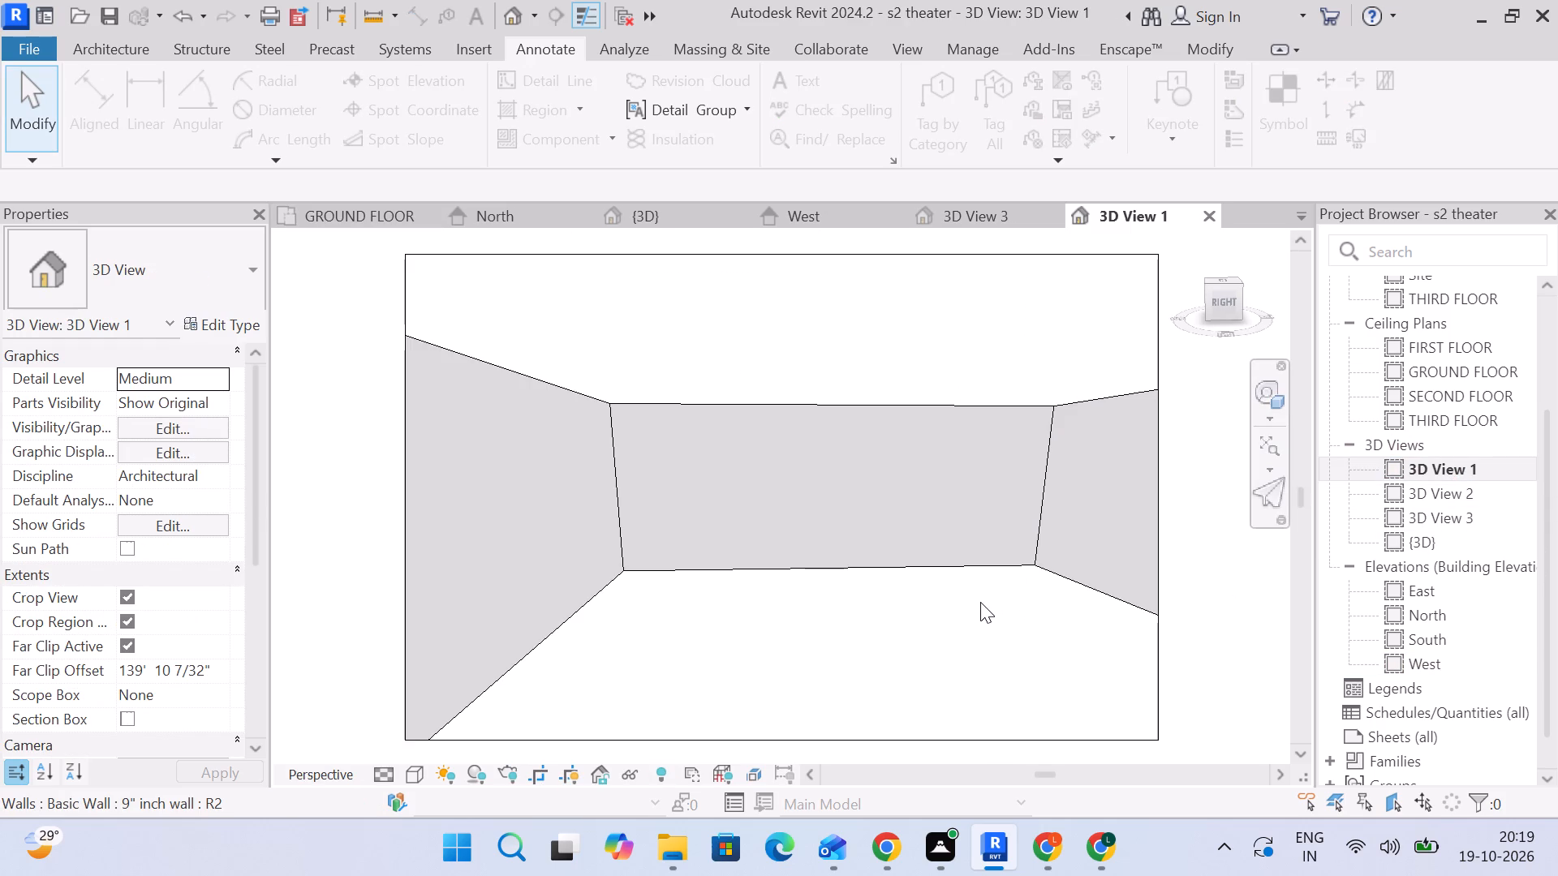
pyautogui.scroll(-4, 1091, 600)
pyautogui.moveTo(1091, 600); pyautogui.dragTo(883, 526, button='middle')
pyautogui.scroll(4, 883, 526)
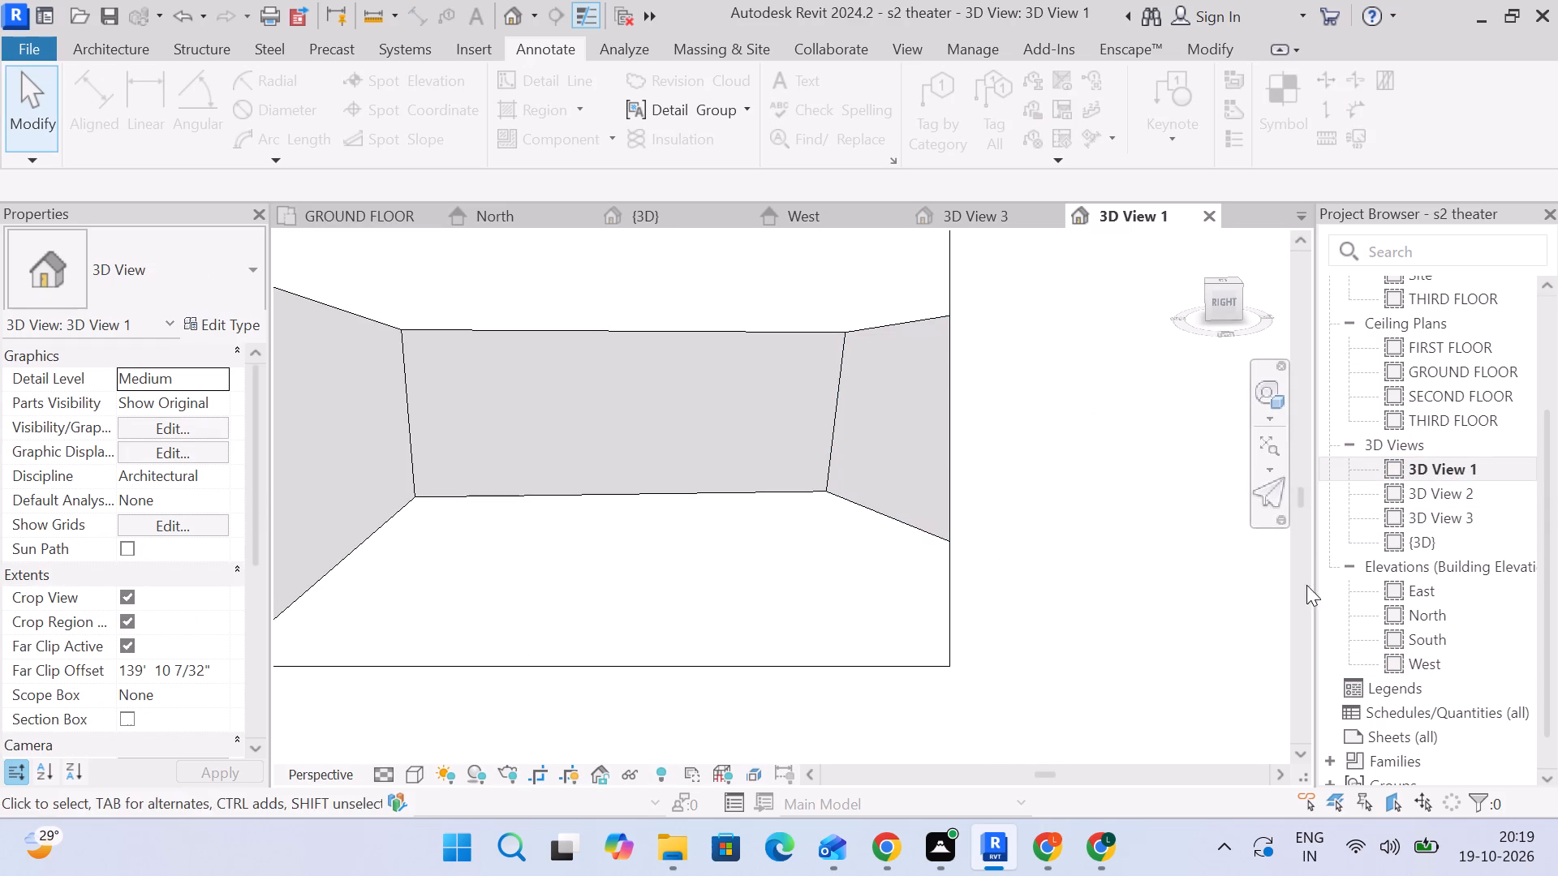
pyautogui.doubleClick(1437, 491)
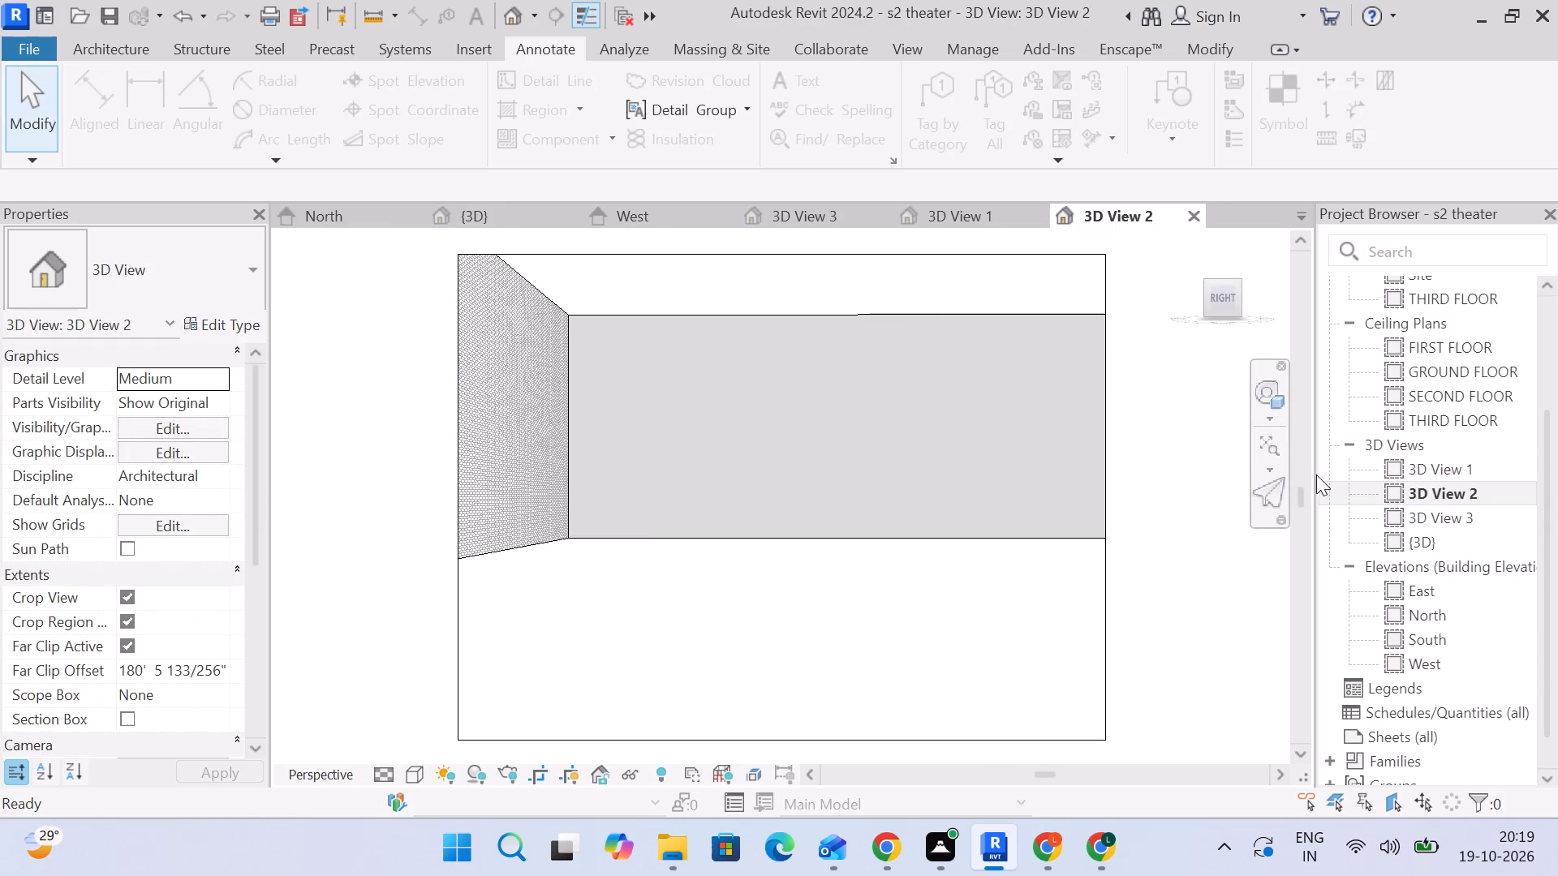
pyautogui.scroll(-5, 983, 444)
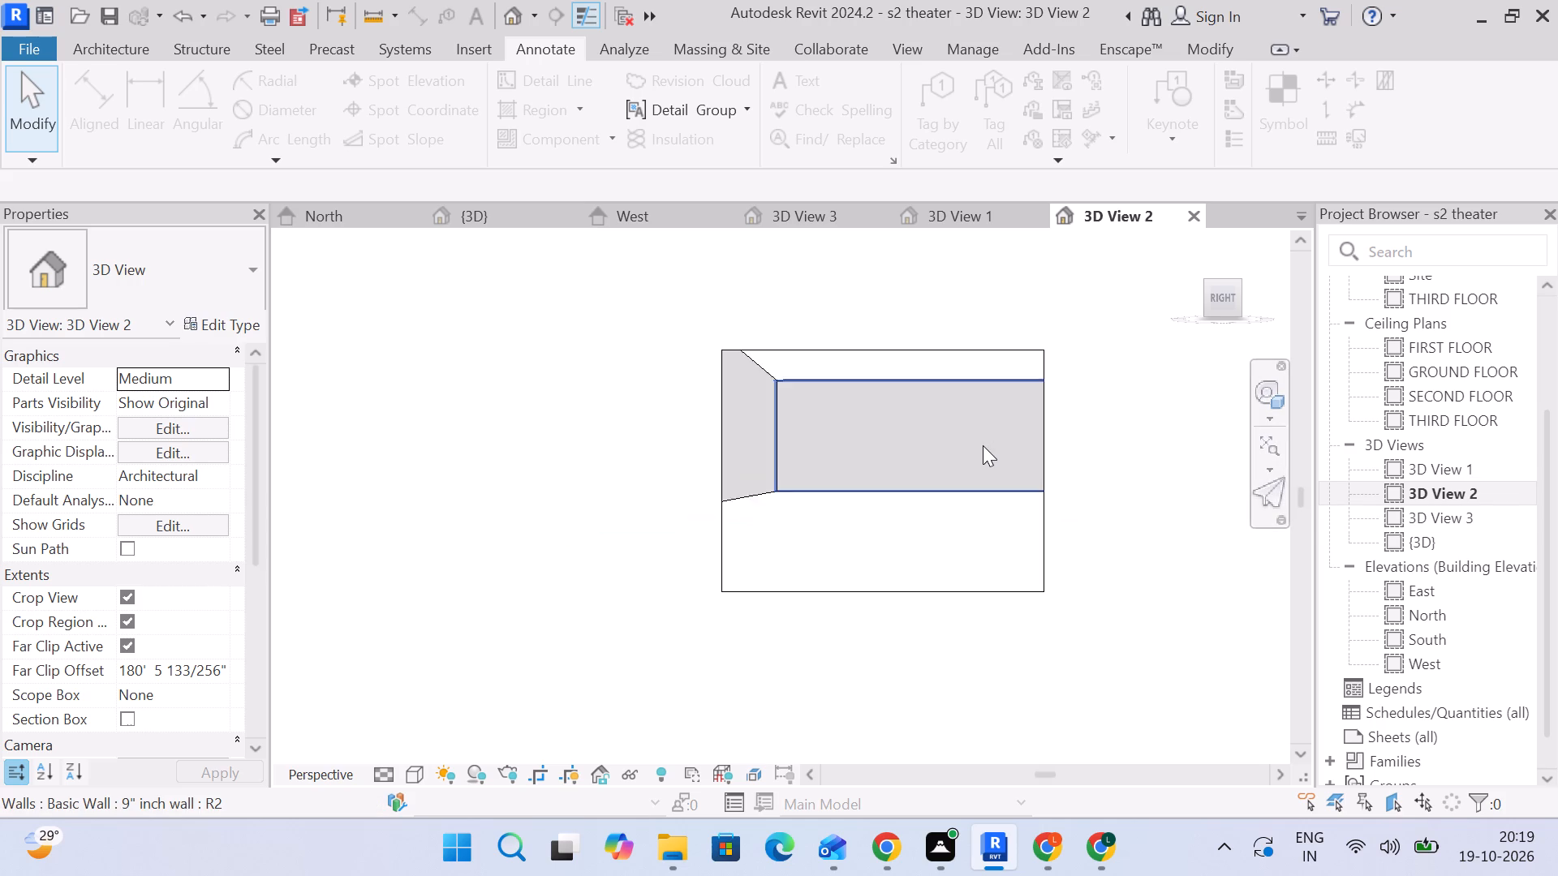
pyautogui.scroll(4, 983, 445)
# Select the large facing wall in 3D View 2 and locate it in the {3D} view.
pyautogui.click(983, 445)
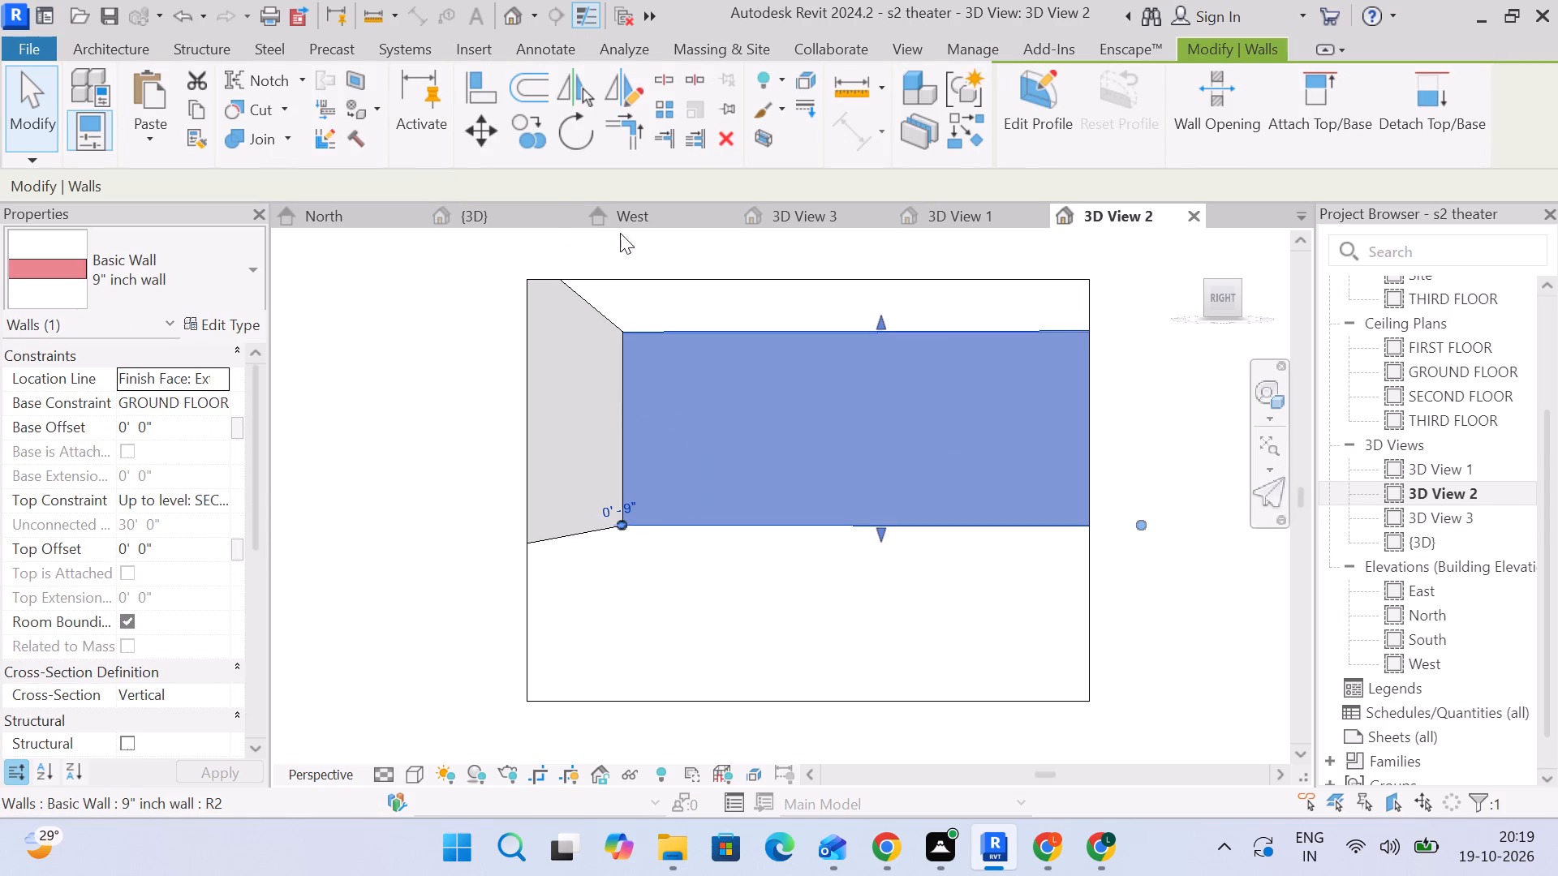
pyautogui.click(515, 208)
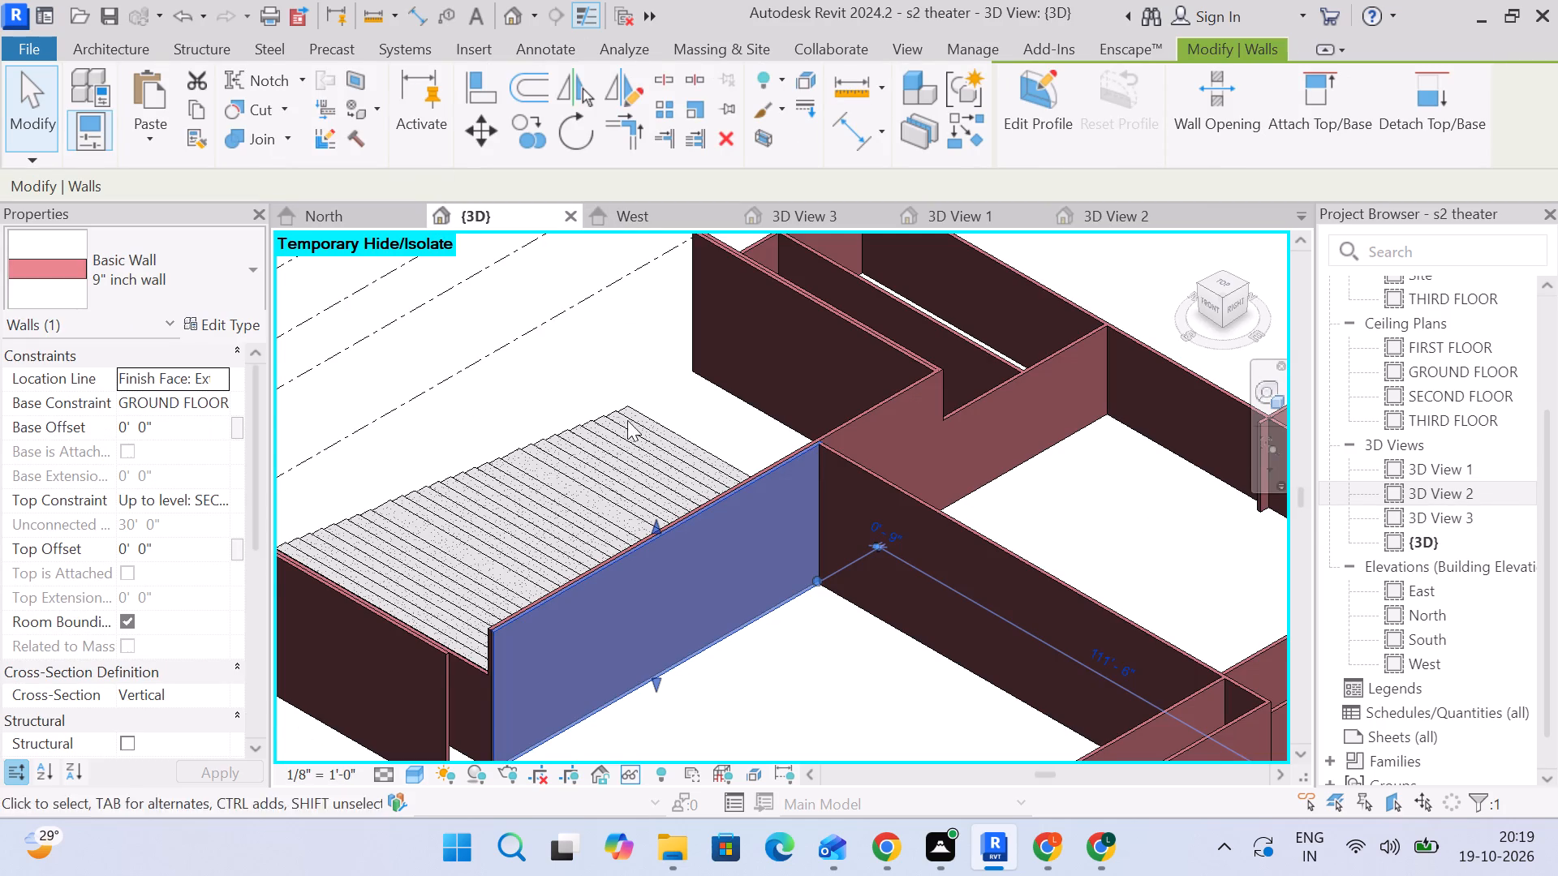
pyautogui.scroll(-5, 648, 459)
pyautogui.scroll(2, 968, 607)
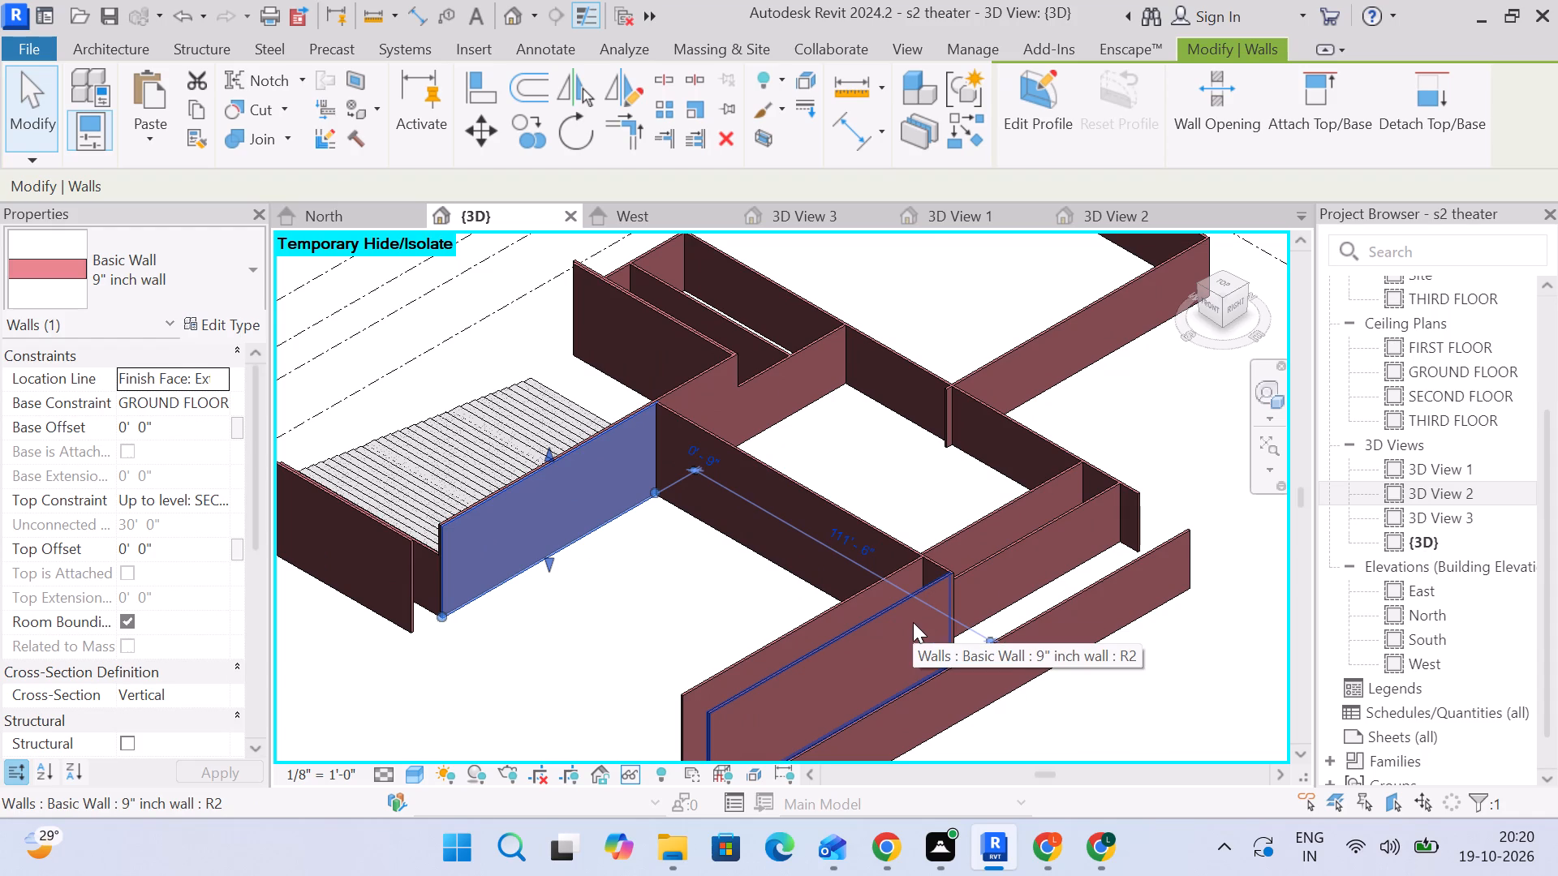
# Compare 3D View 1 and 3D View 2 using the selected wall as reference, and clear the selection.
pyautogui.doubleClick(1491, 472)
pyautogui.scroll(-2, 784, 535)
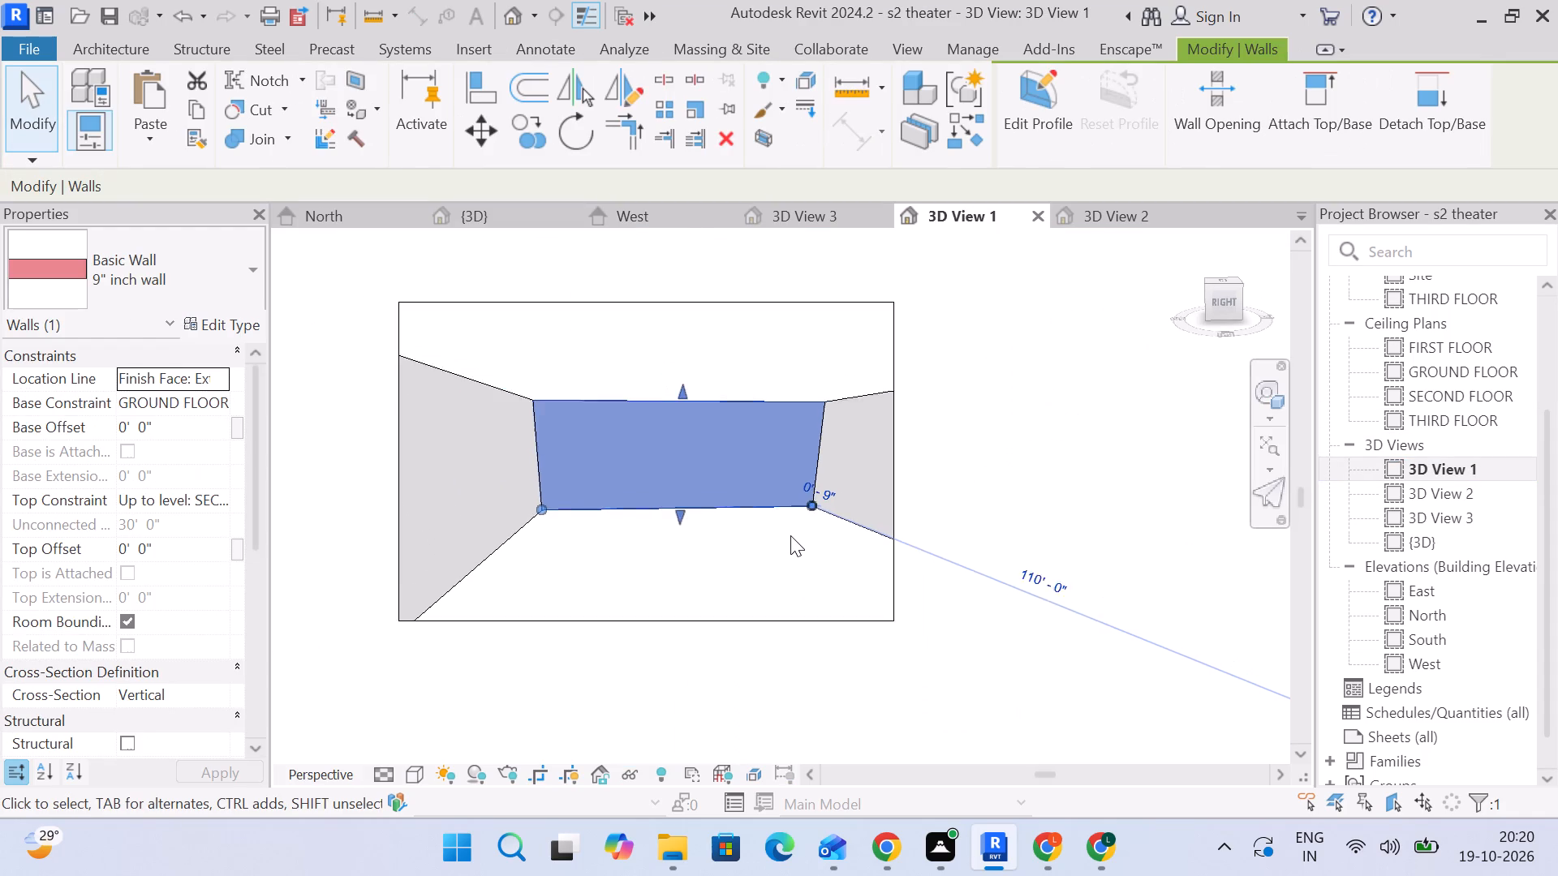
pyautogui.scroll(-2, 790, 535)
pyautogui.moveTo(790, 535); pyautogui.dragTo(880, 533, button='middle')
pyautogui.click(1103, 214)
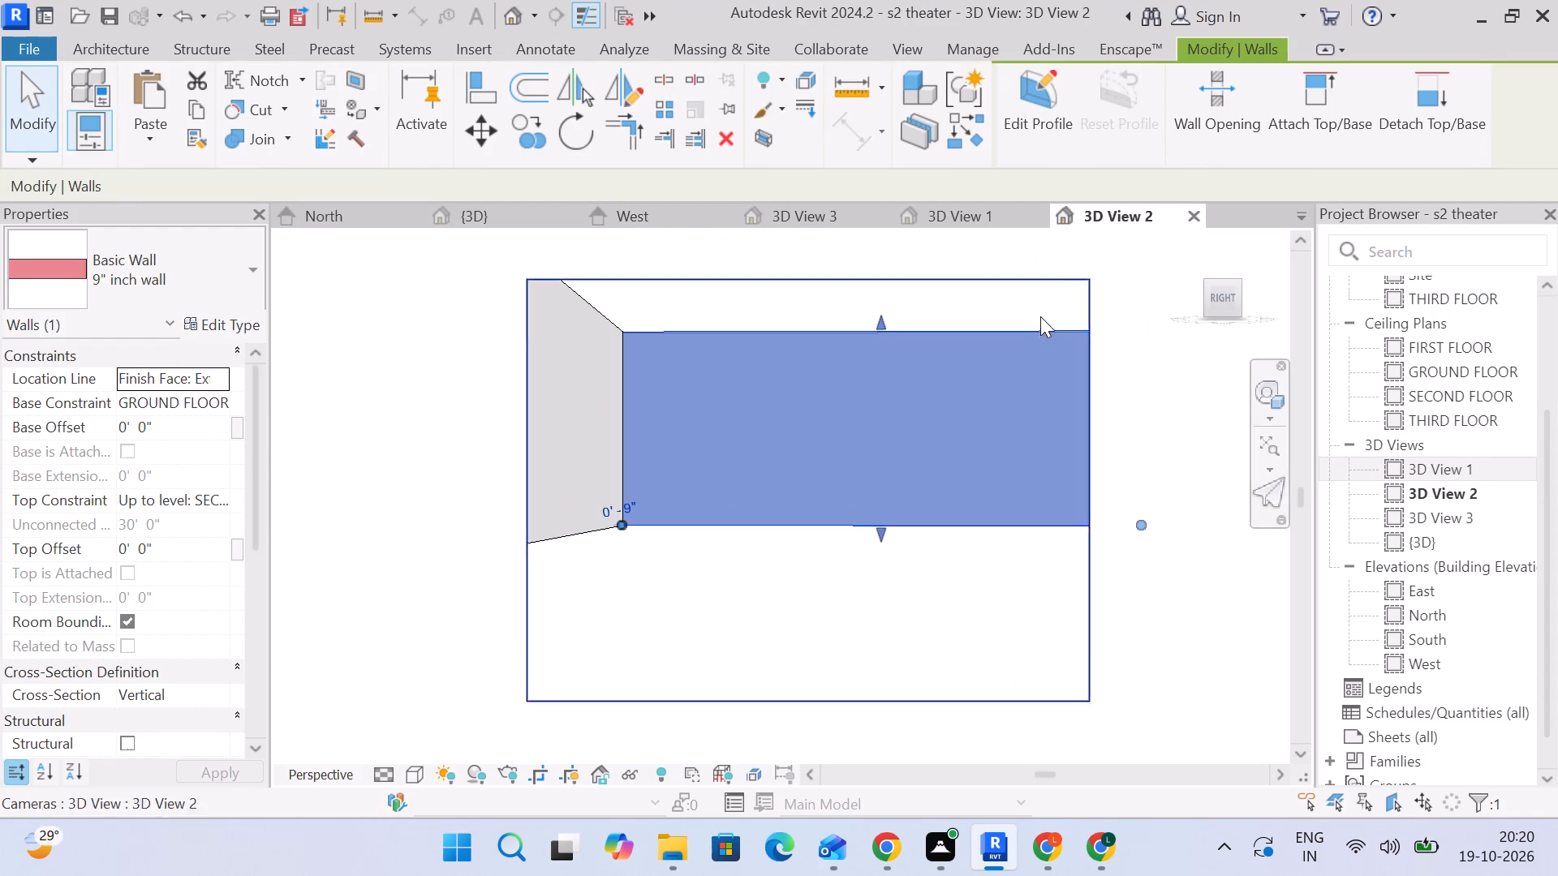
pyautogui.scroll(-3, 1035, 332)
pyautogui.click(1148, 318)
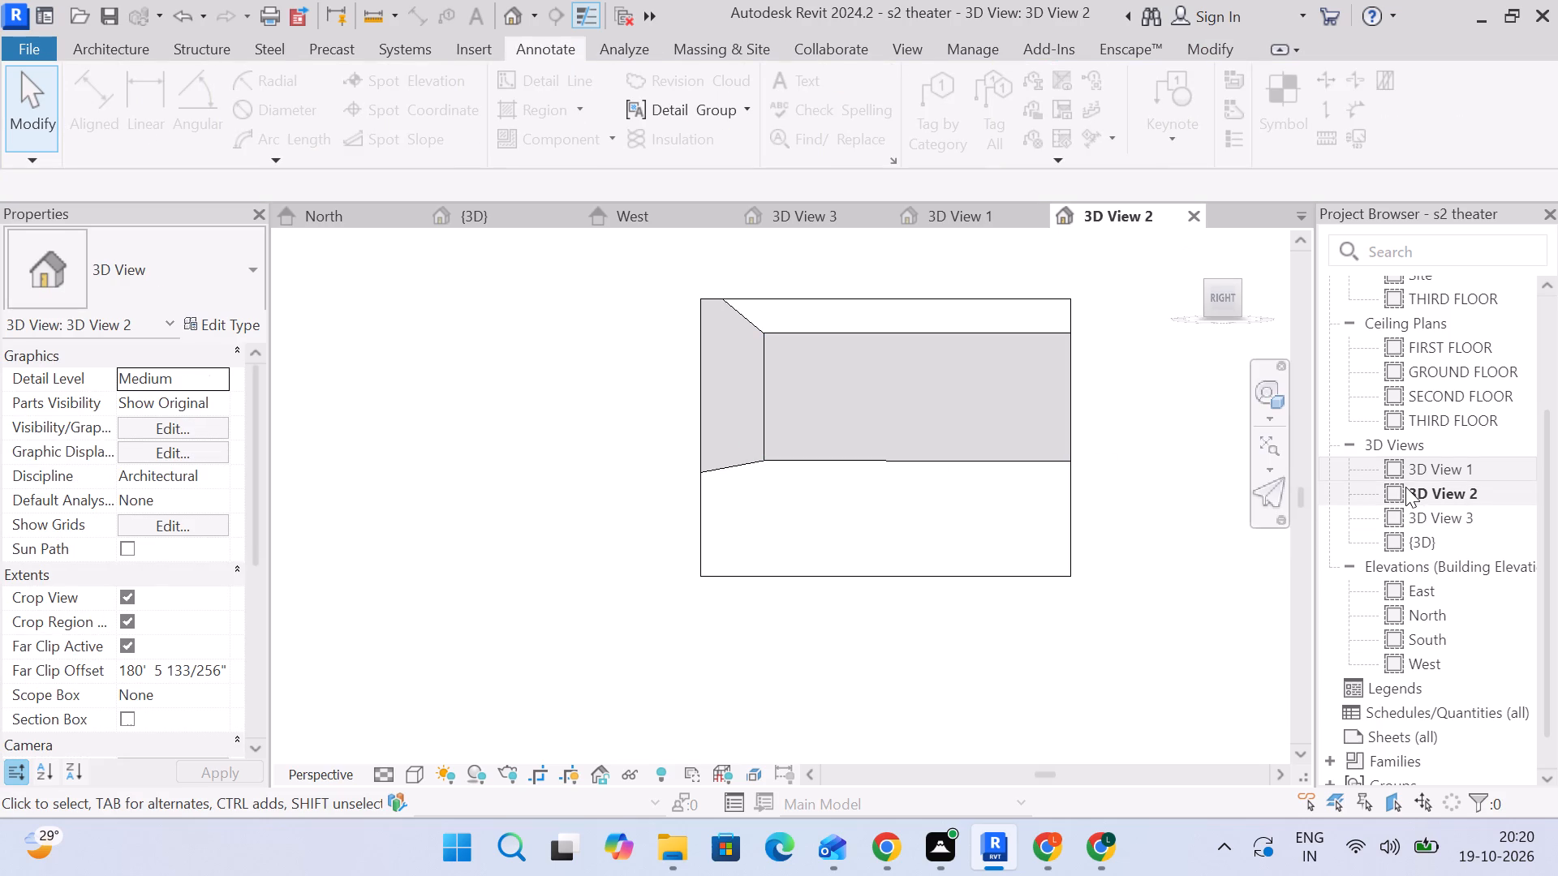
# Delete the camera views 3D View 1 and 3D View 2 from the project.
pyautogui.click(1425, 479)
pyautogui.rightClick(1425, 479)
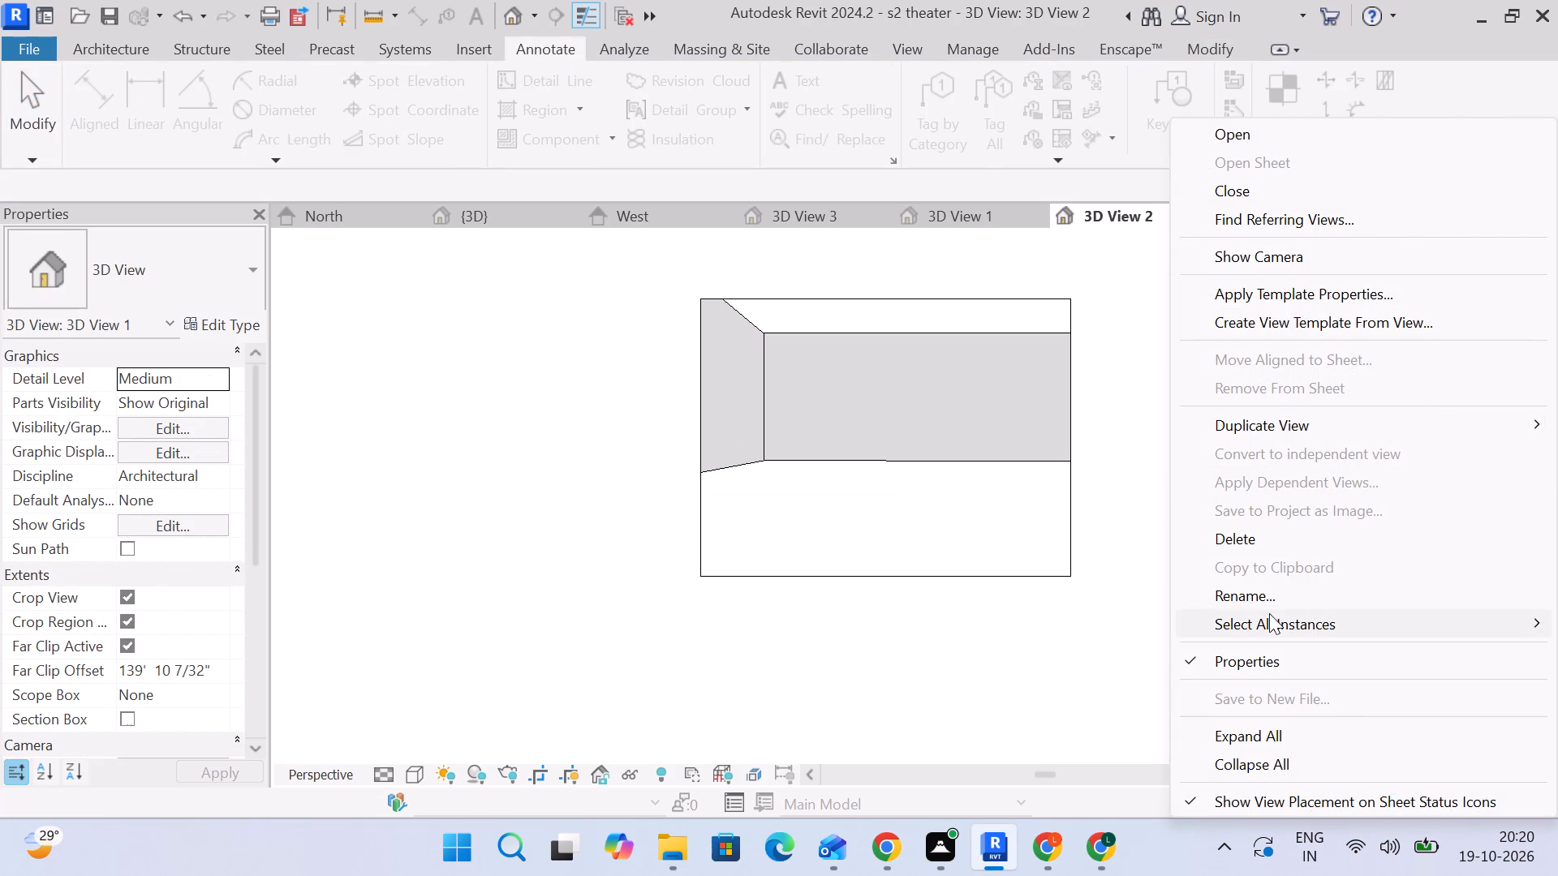
pyautogui.click(1274, 543)
pyautogui.click(1467, 469)
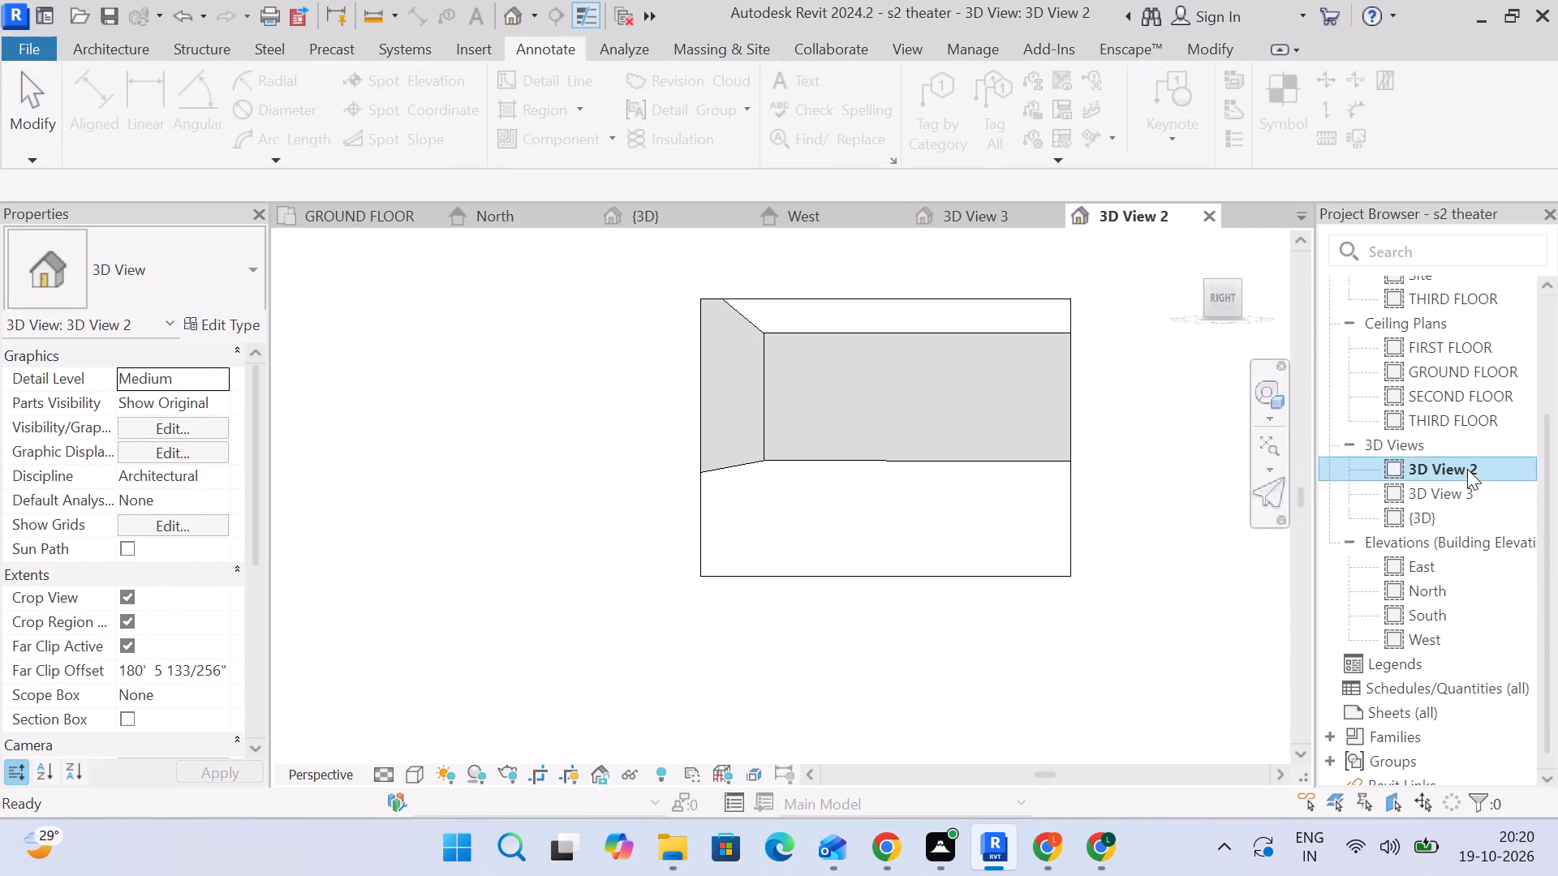
pyautogui.rightClick(1467, 469)
pyautogui.click(1327, 545)
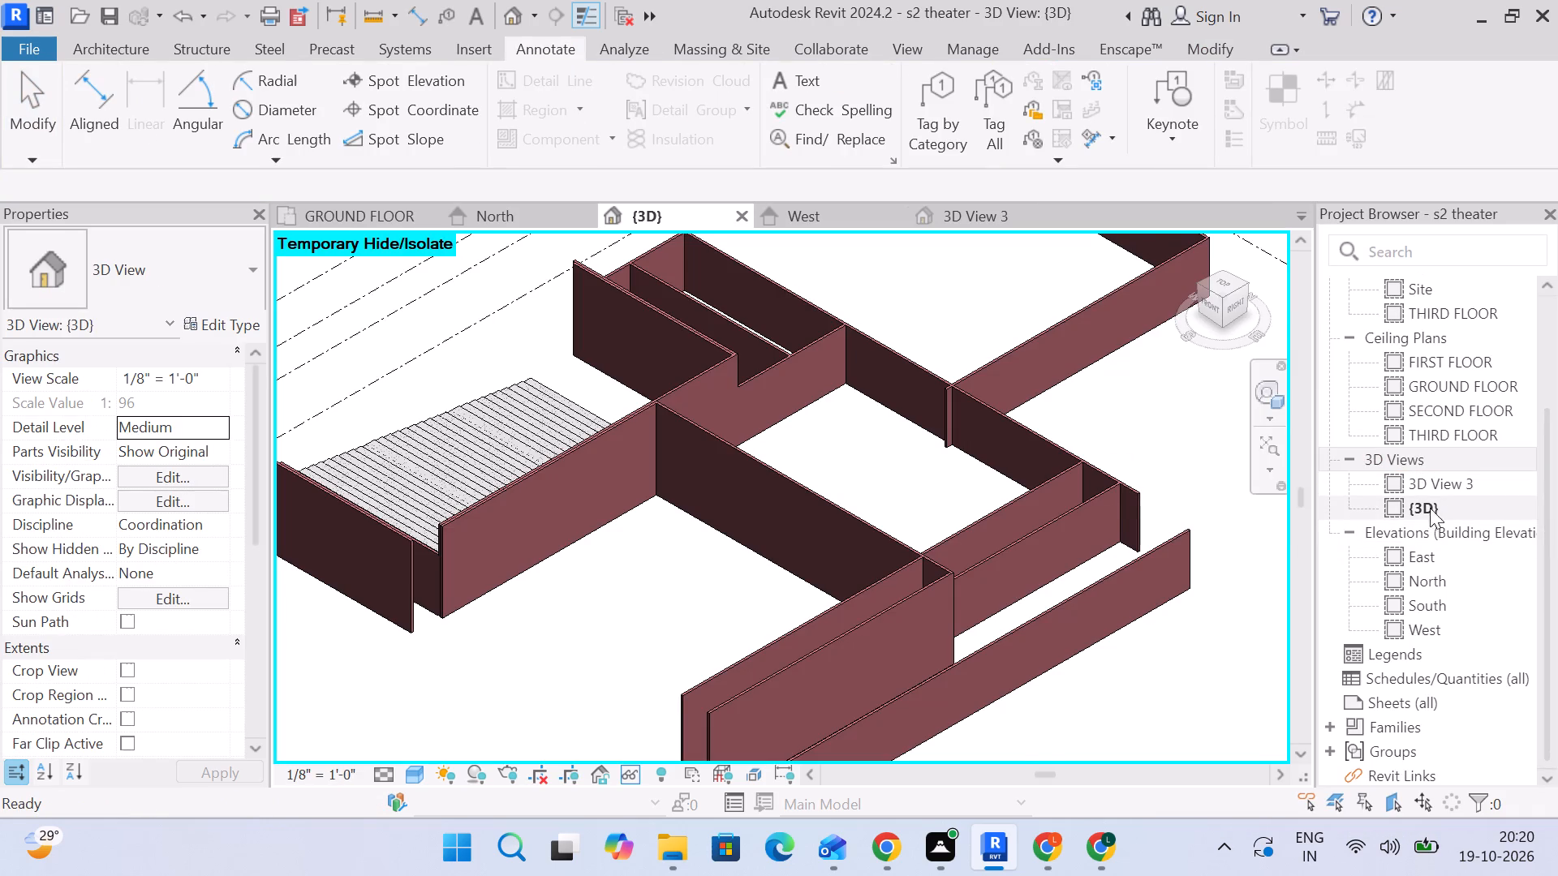
# In the GROUND FLOOR plan, shorten the 9" inch wall crossing the inner block's upper wall, leaving a gap of about 13' 1 1/2".
pyautogui.scroll(-3, 1003, 576)
pyautogui.moveTo(1003, 576); pyautogui.dragTo(875, 530, button='middle')
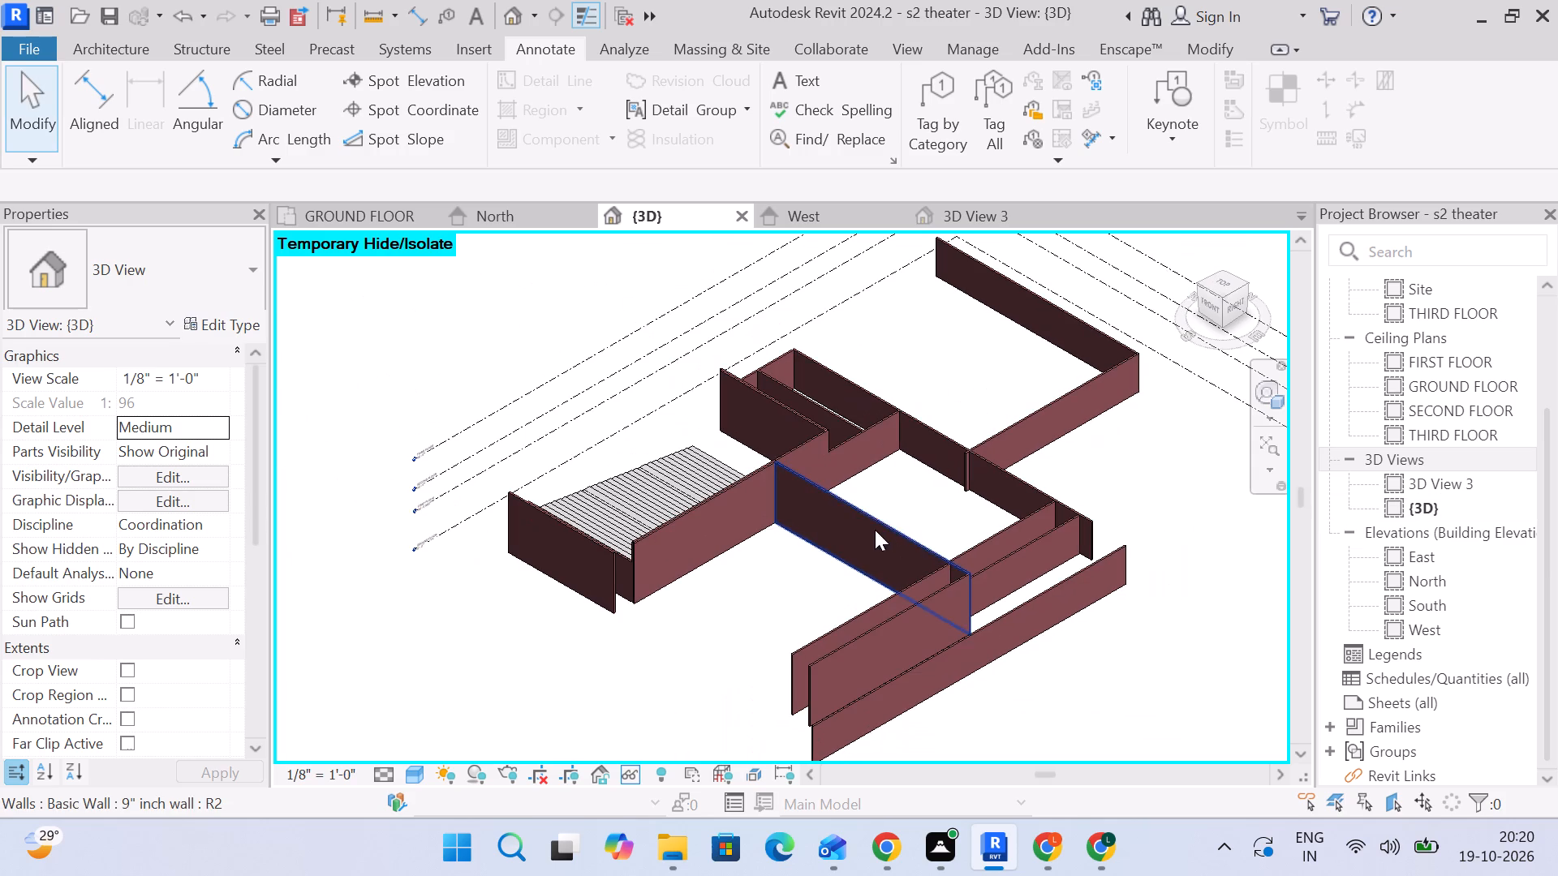
pyautogui.click(1127, 434)
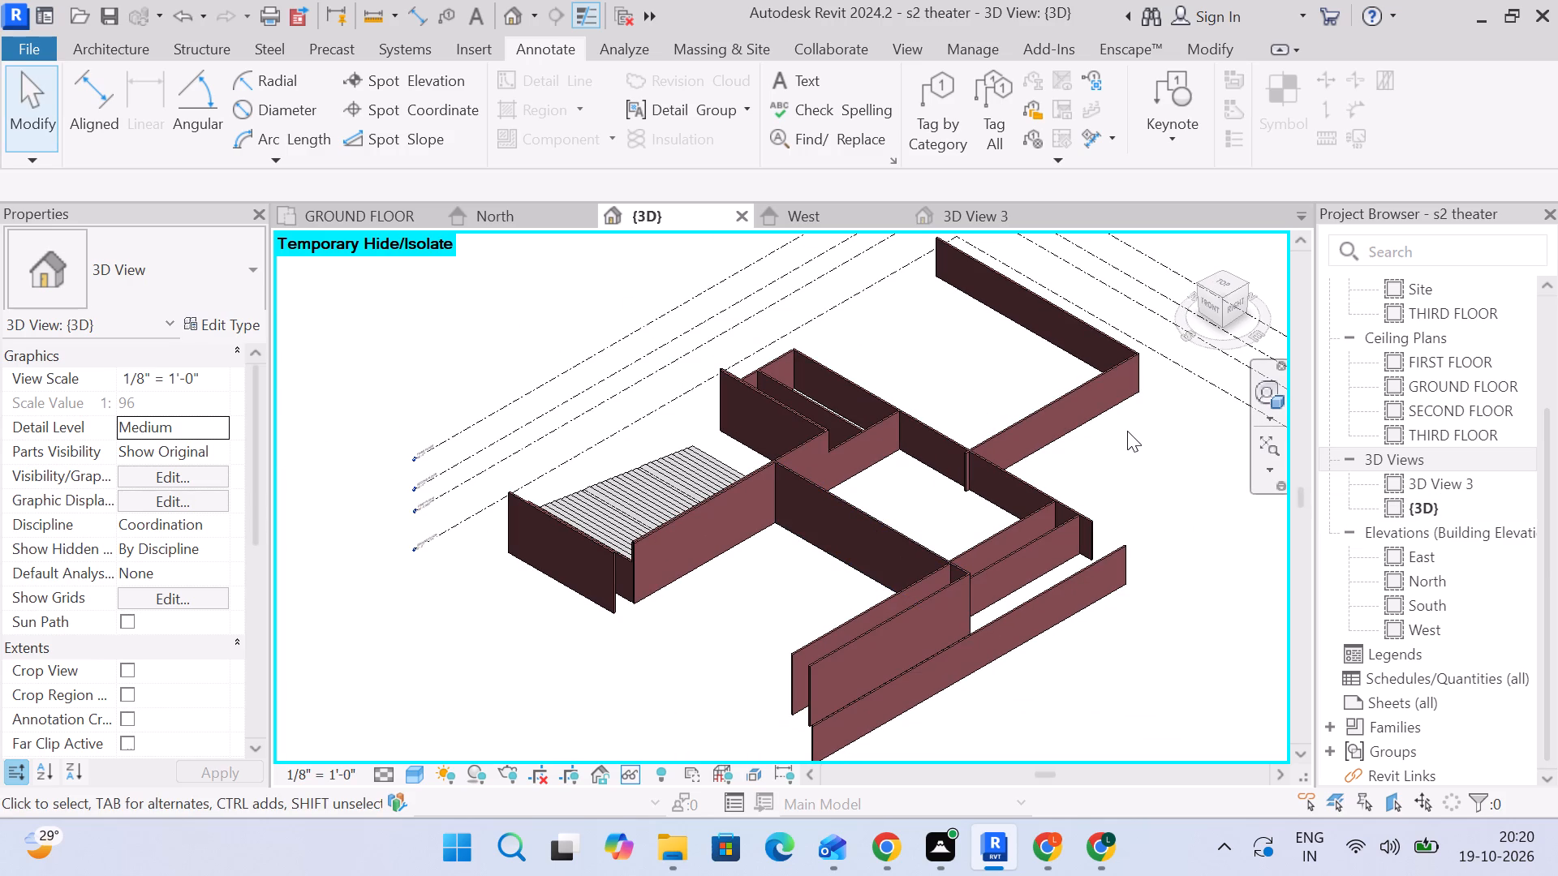
pyautogui.scroll(3, 1052, 440)
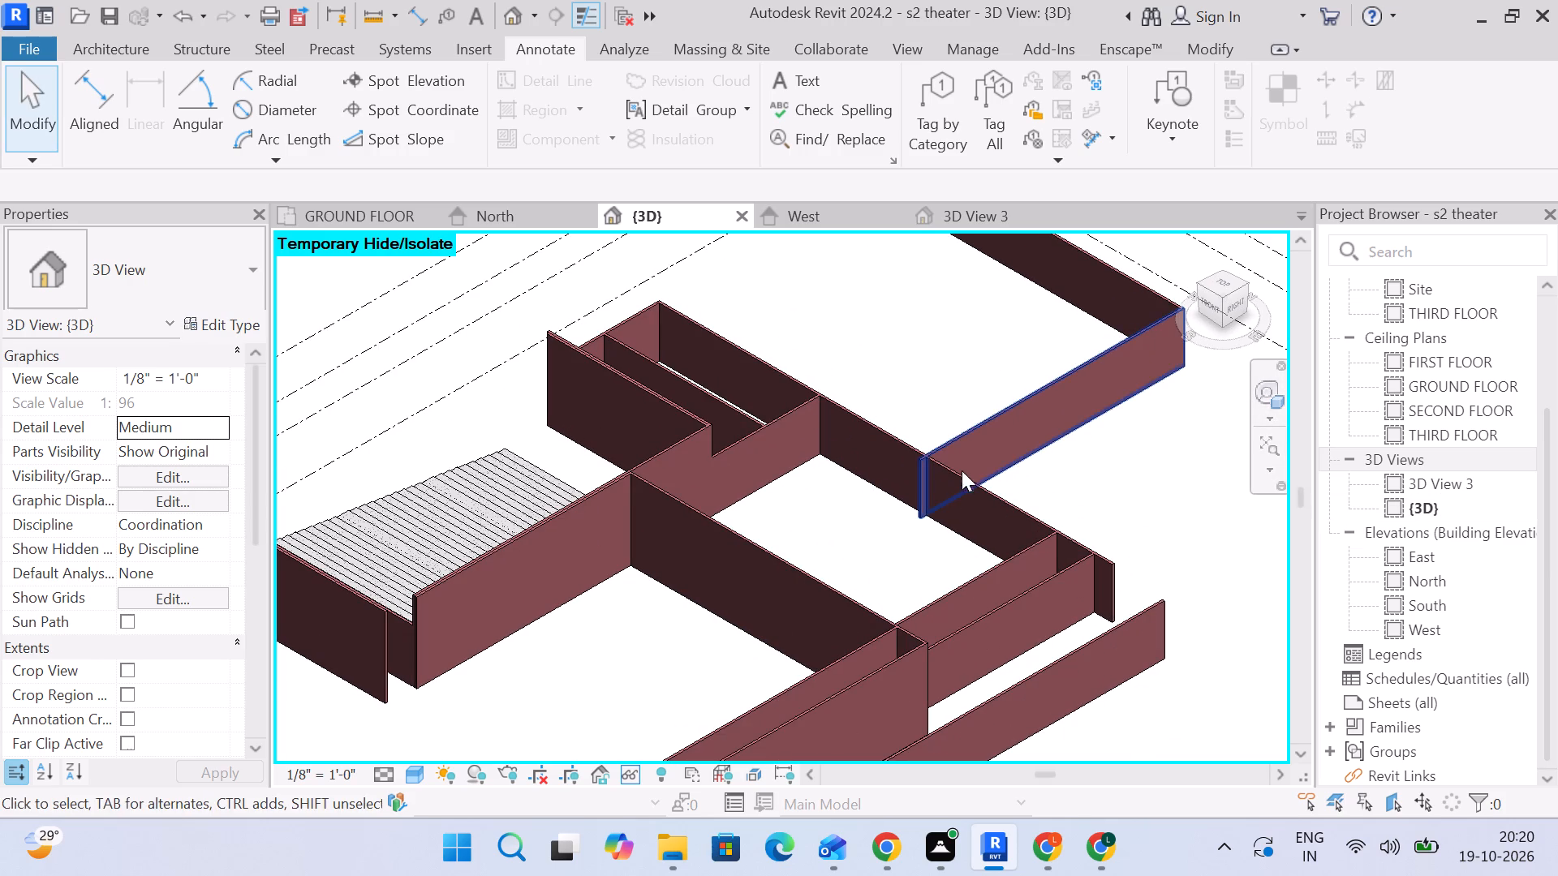
pyautogui.click(970, 457)
pyautogui.click(314, 212)
pyautogui.scroll(5, 861, 434)
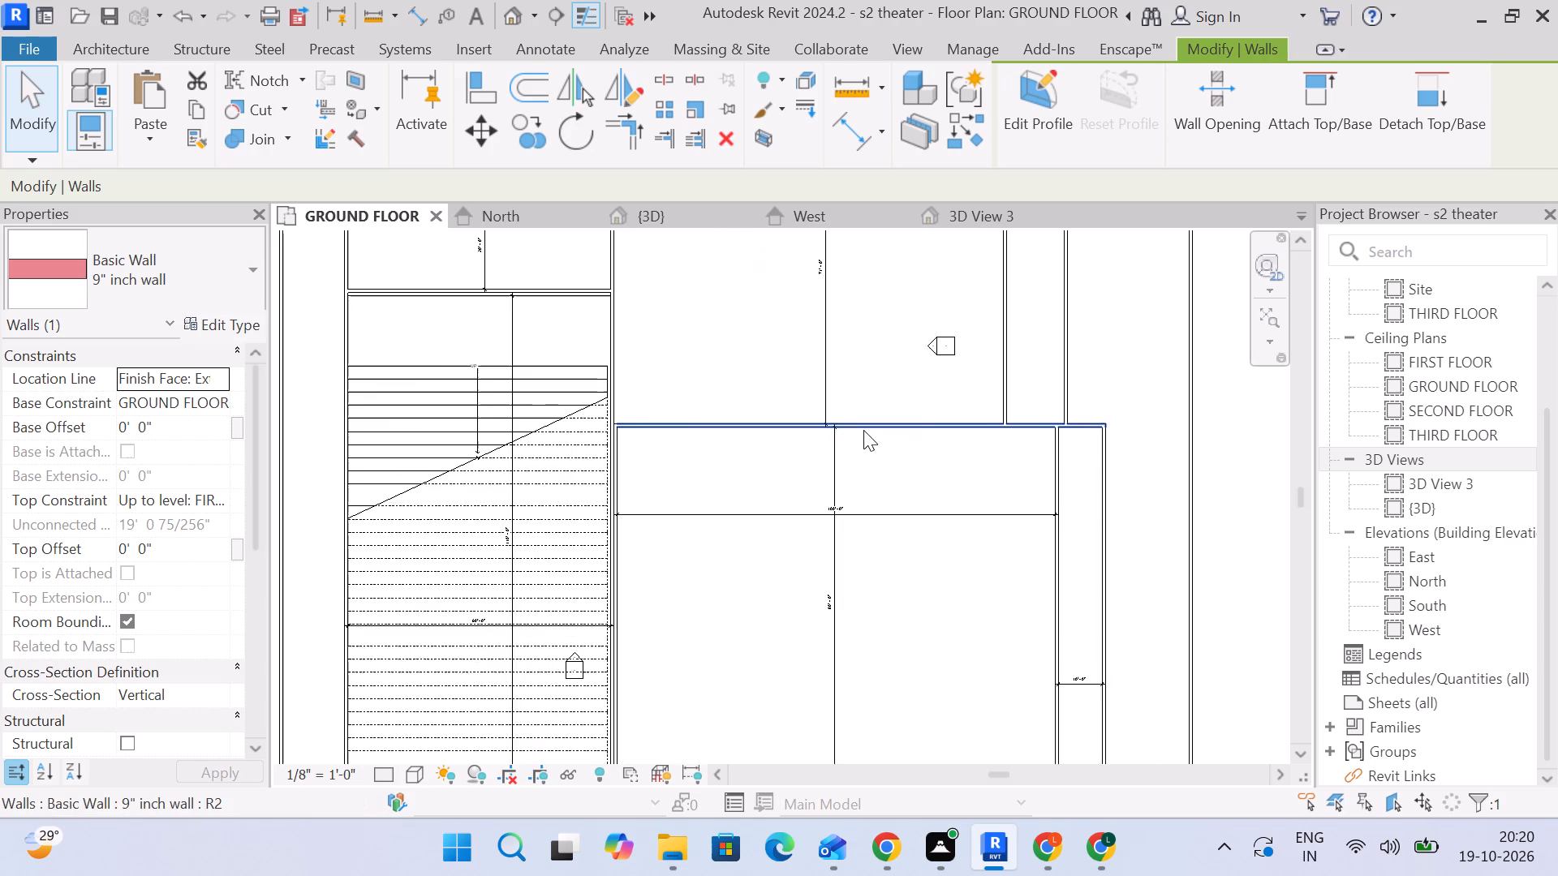
pyautogui.moveTo(865, 435); pyautogui.dragTo(959, 814, button='middle')
pyautogui.scroll(10, 912, 442)
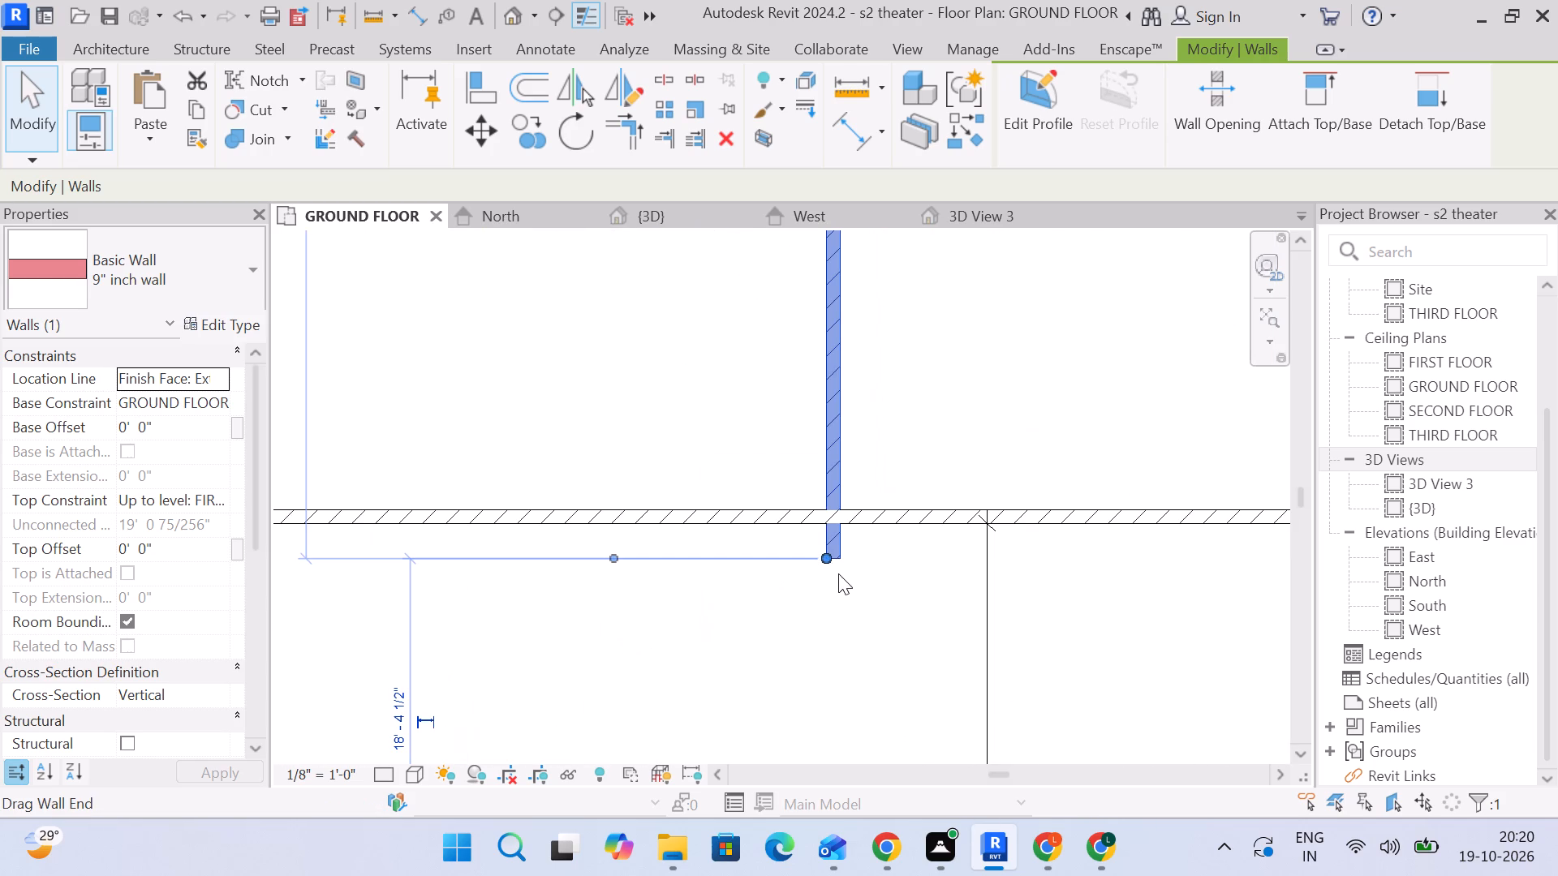
pyautogui.moveTo(823, 560); pyautogui.dragTo(824, 522)
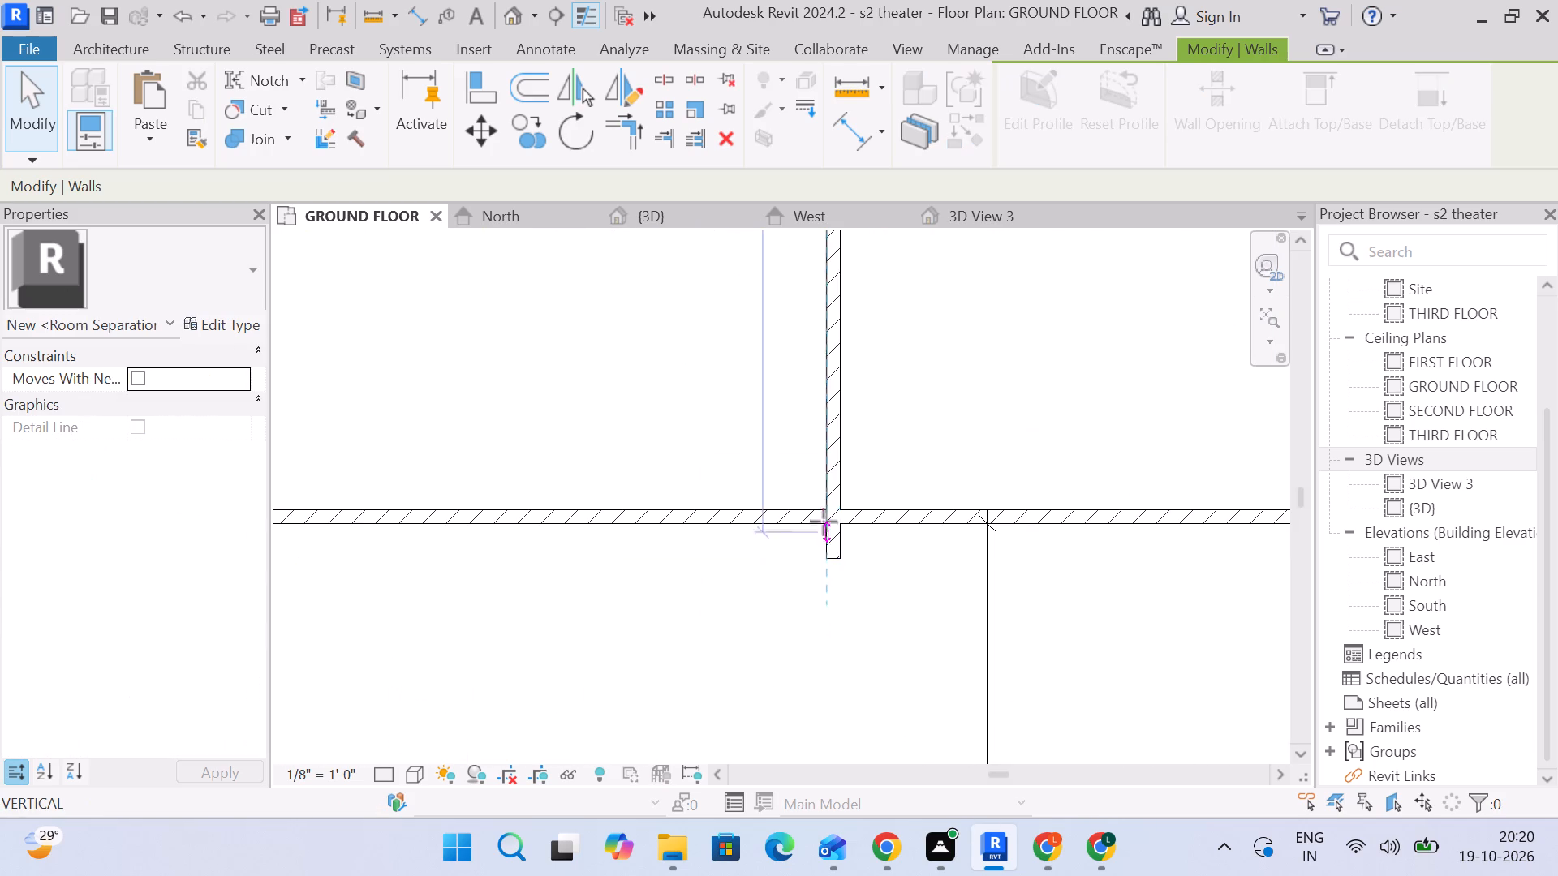
pyautogui.moveTo(824, 522); pyautogui.dragTo(850, 288)
pyautogui.scroll(-4, 860, 366)
pyautogui.scroll(-2, 867, 479)
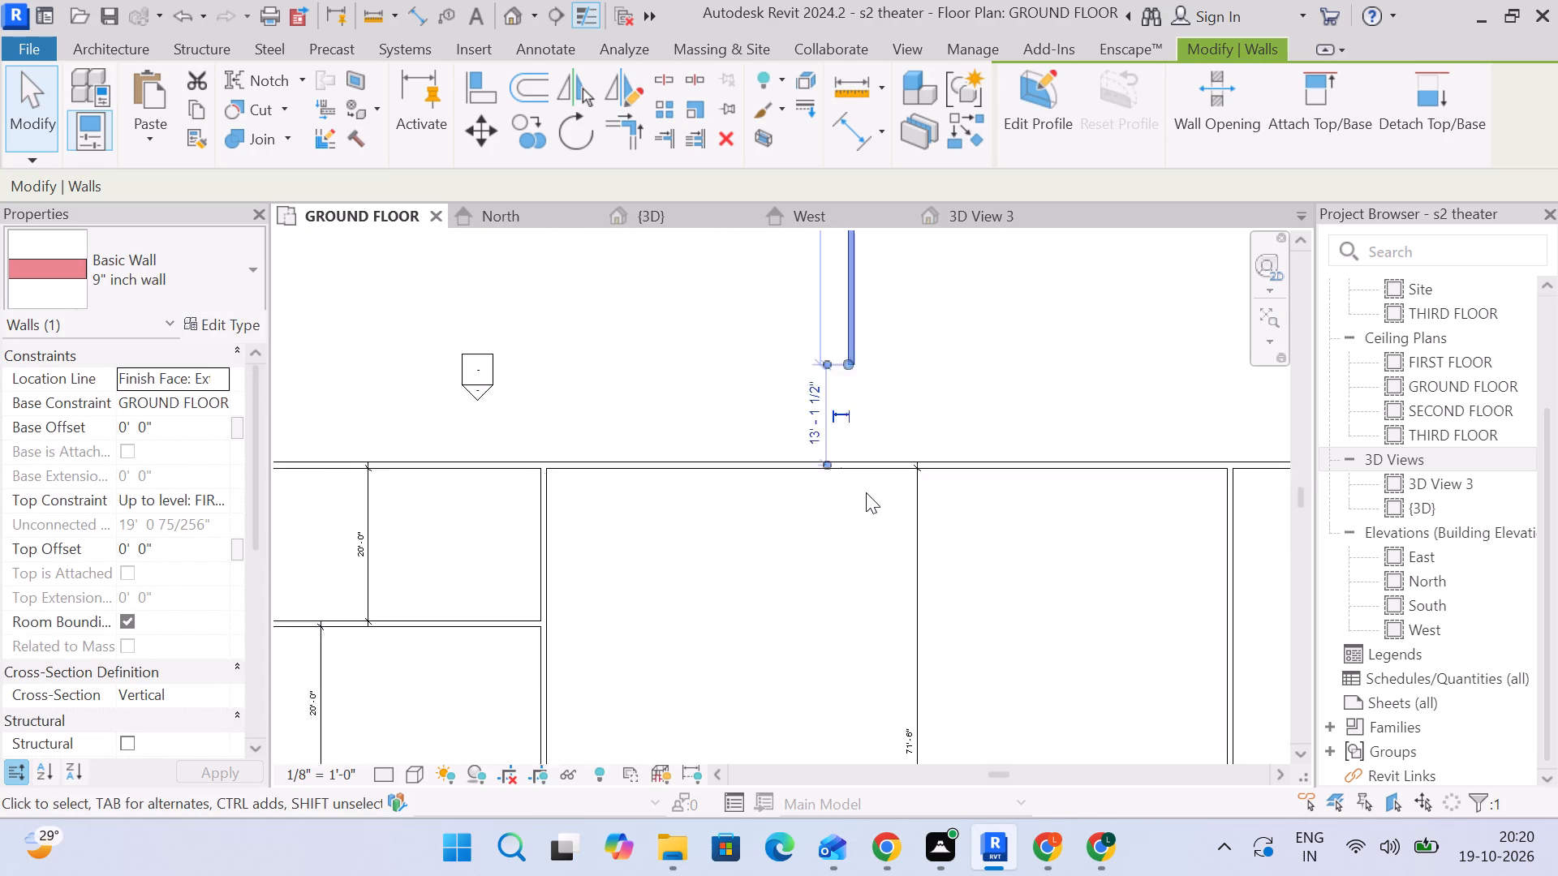
pyautogui.scroll(-8, 866, 492)
pyautogui.click(1190, 531)
pyautogui.scroll(-3, 1192, 533)
pyautogui.moveTo(1160, 530); pyautogui.dragTo(1098, 439, button='middle')
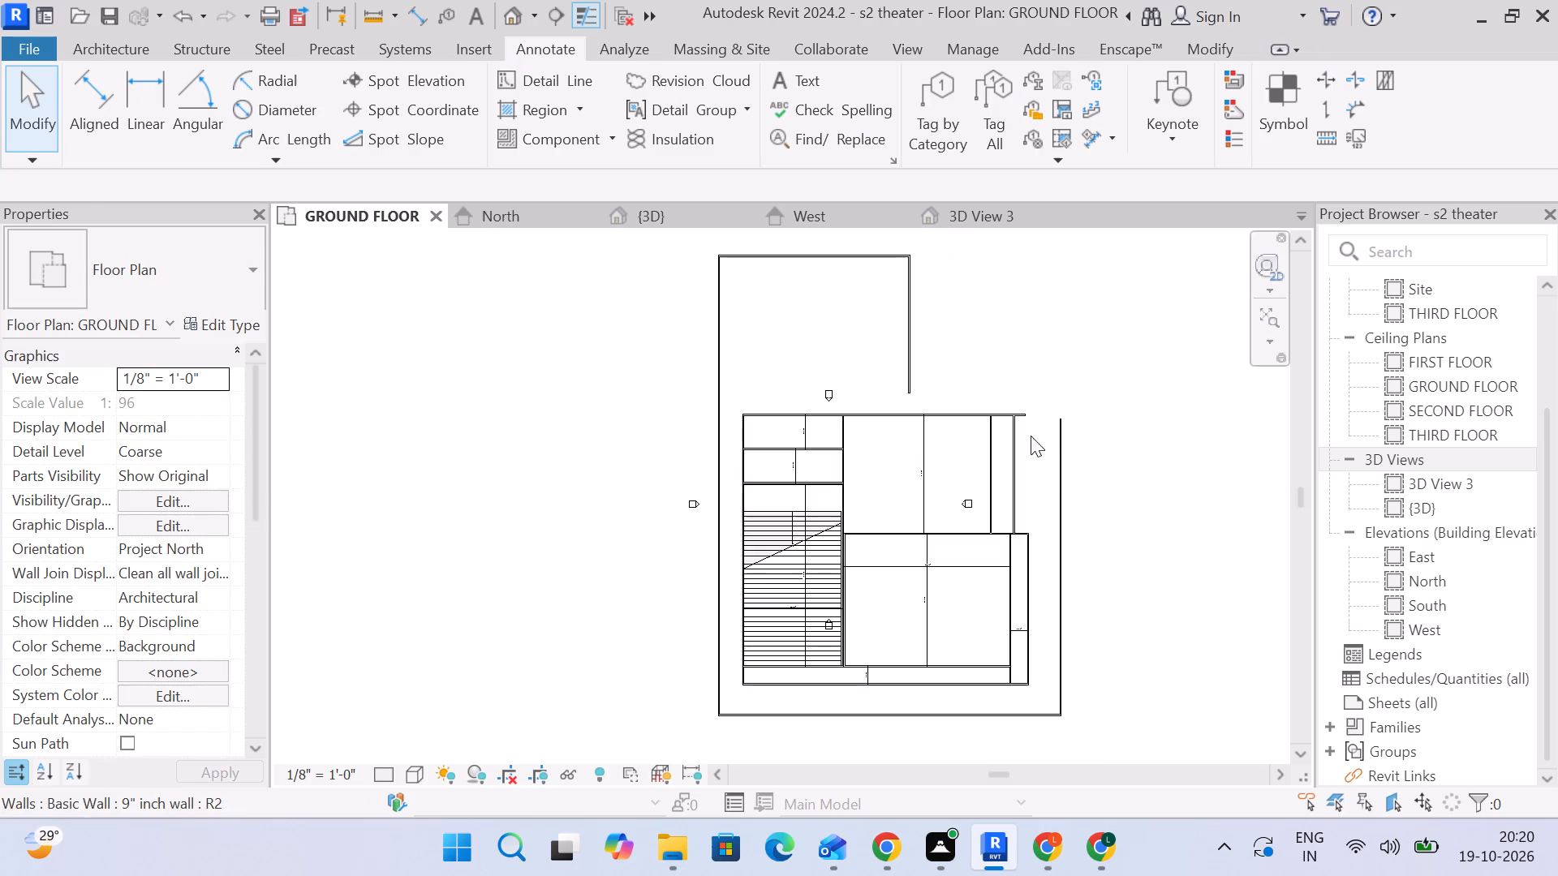
# Select the cast-in-place monolithic stair in the GROUND FLOOR plan and examine its run and position among the surrounding walls.
pyautogui.moveTo(831, 552); pyautogui.dragTo(772, 521, button='middle')
pyautogui.scroll(5, 722, 541)
pyautogui.click(760, 455)
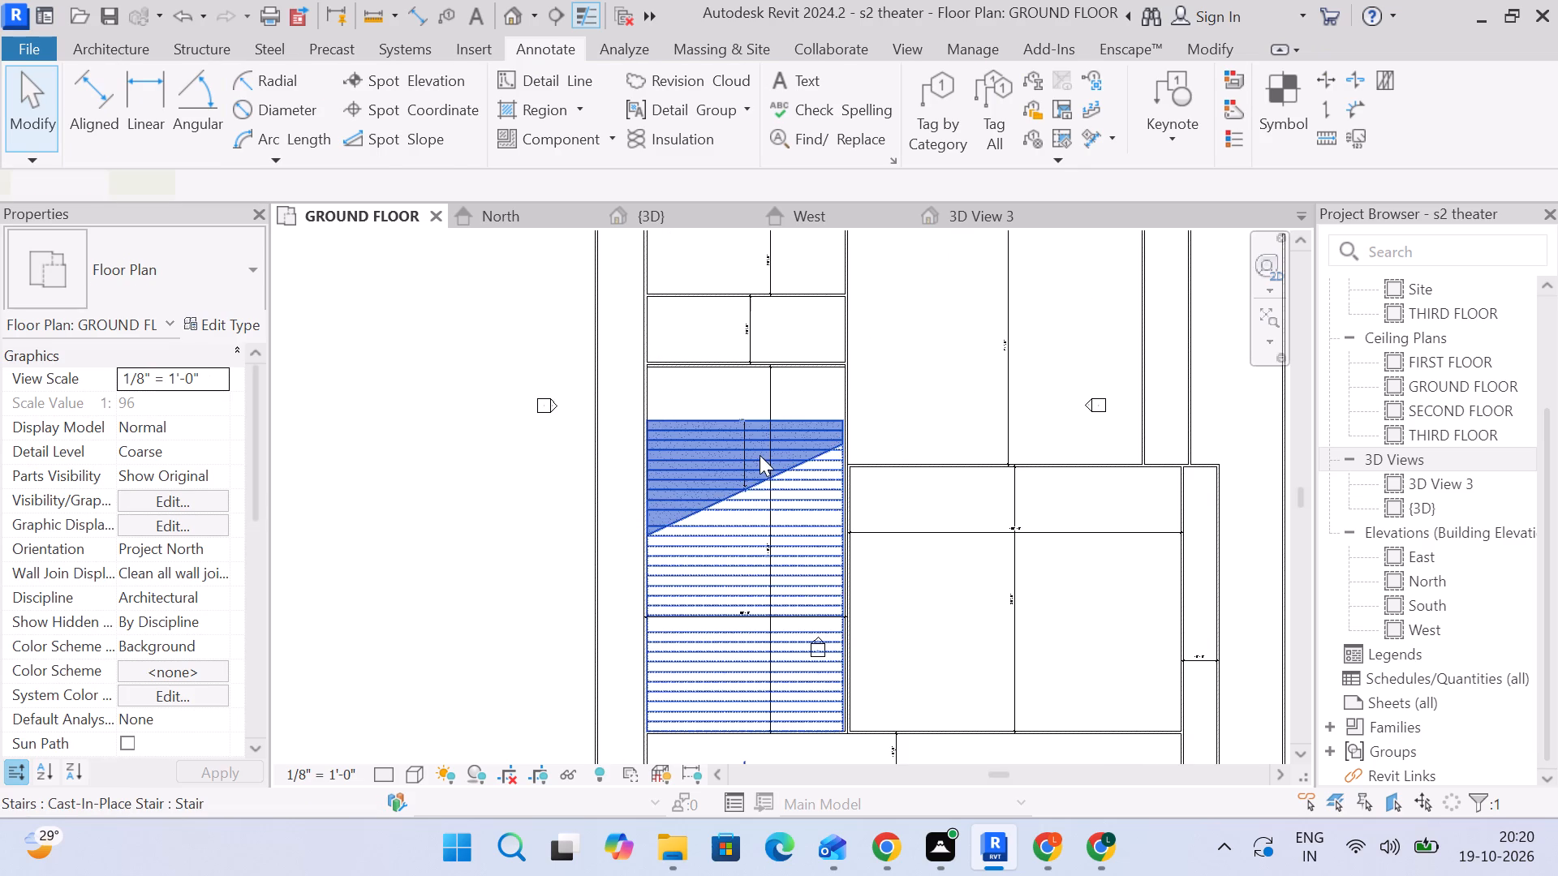
pyautogui.scroll(3, 744, 505)
pyautogui.click(816, 529)
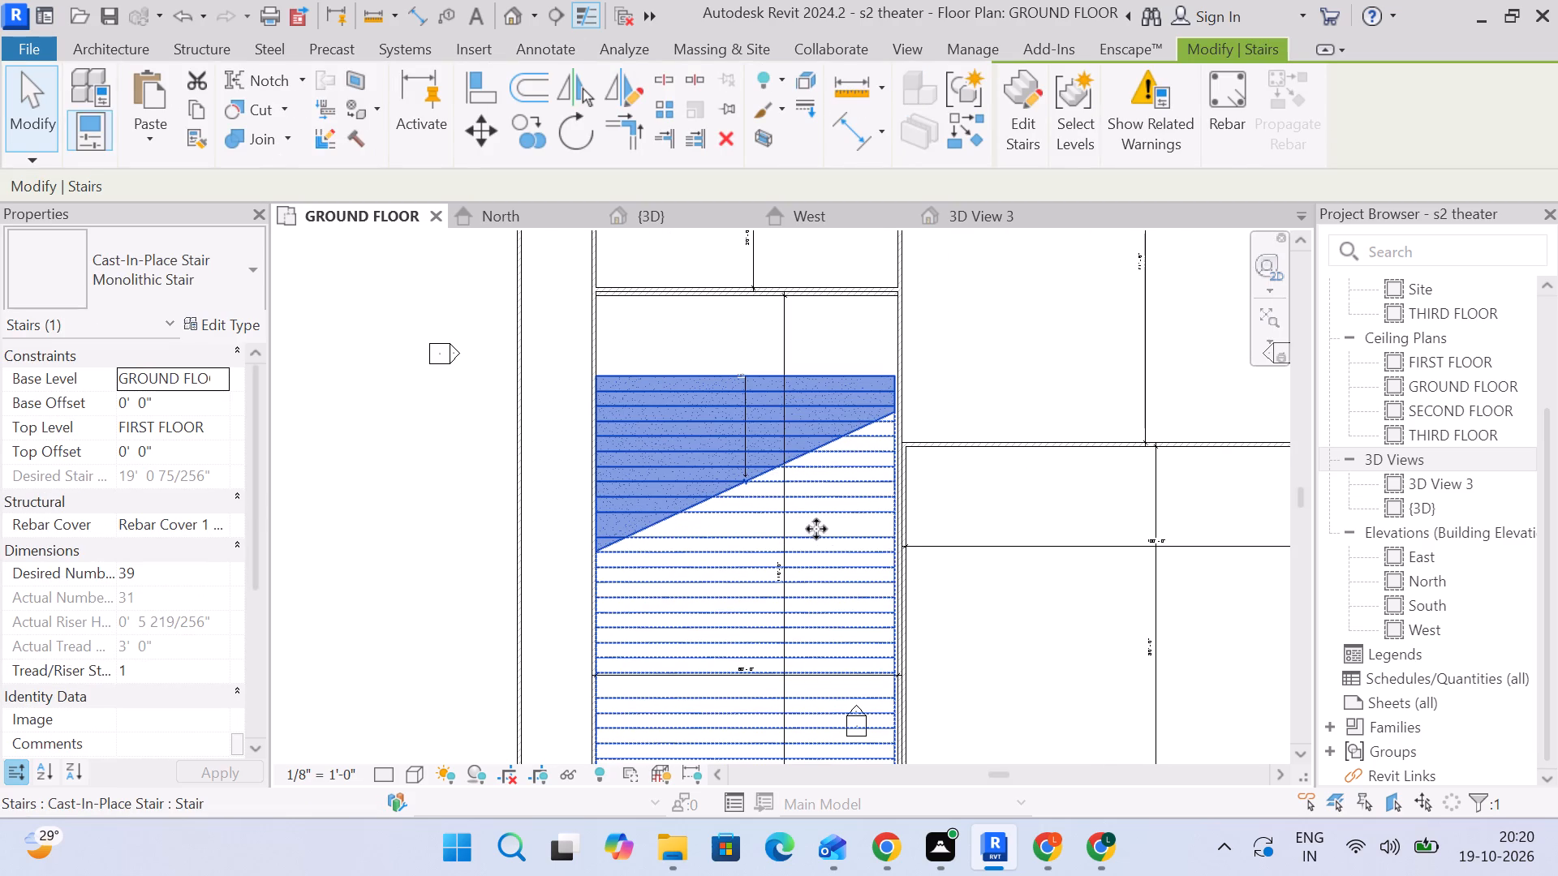
pyautogui.click(400, 425)
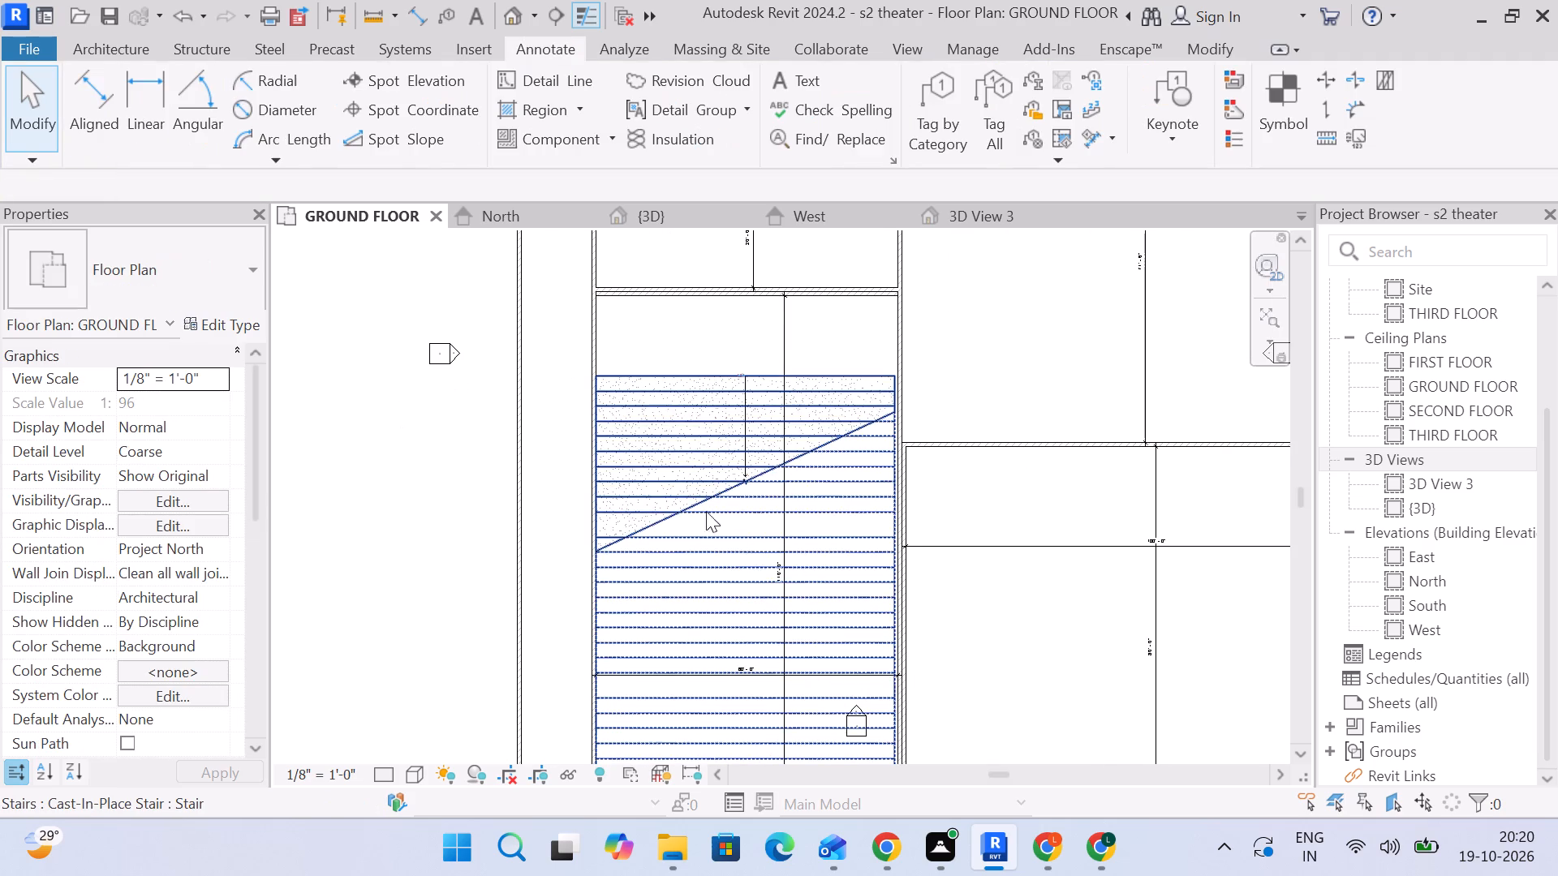
pyautogui.click(768, 576)
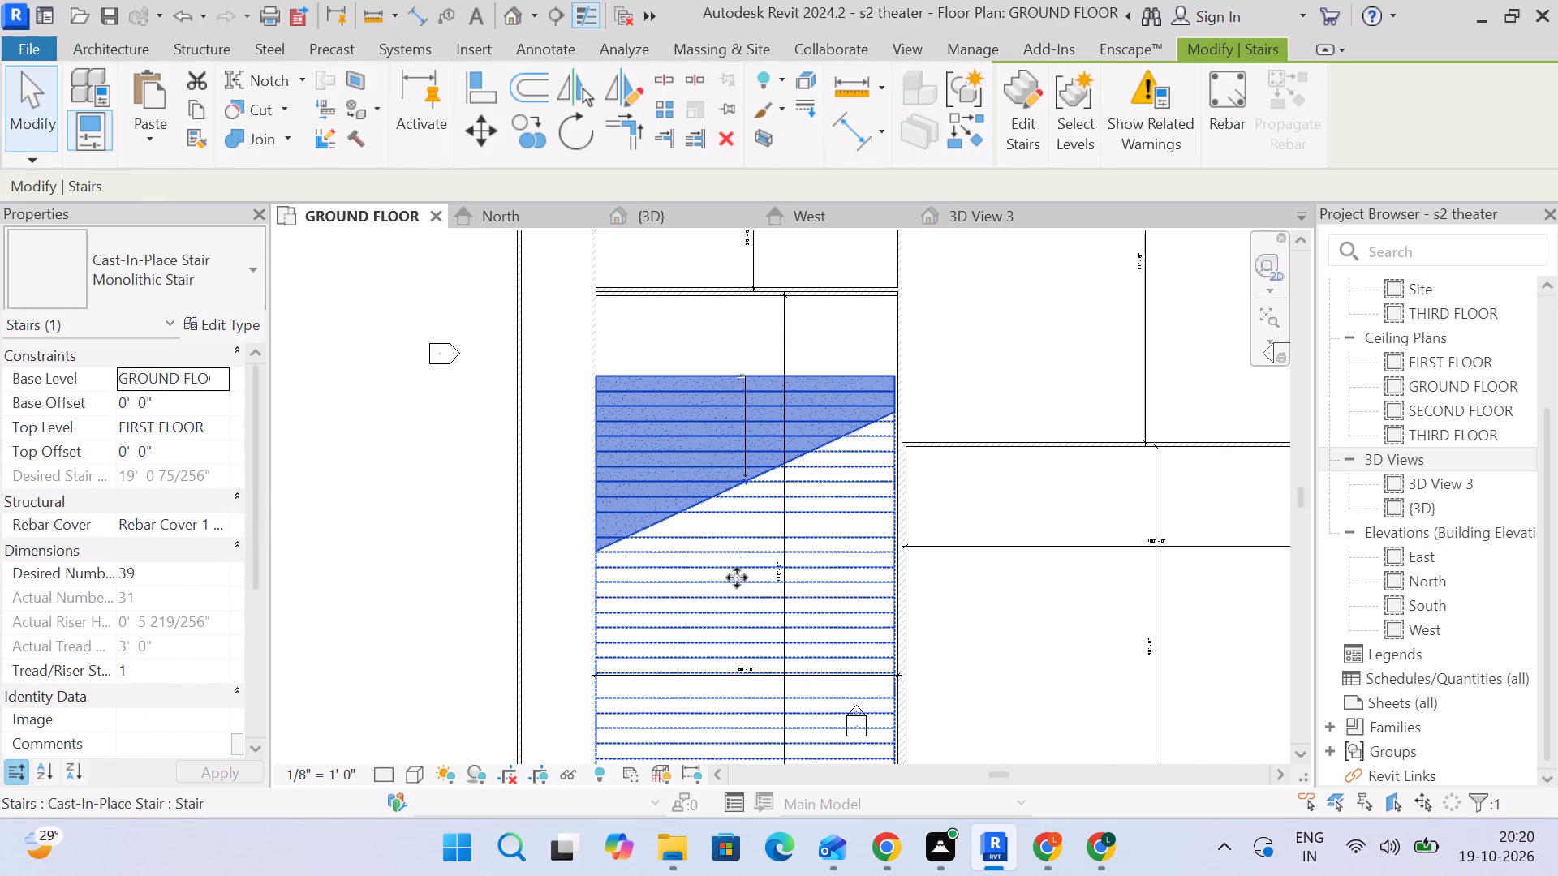
pyautogui.scroll(3, 700, 462)
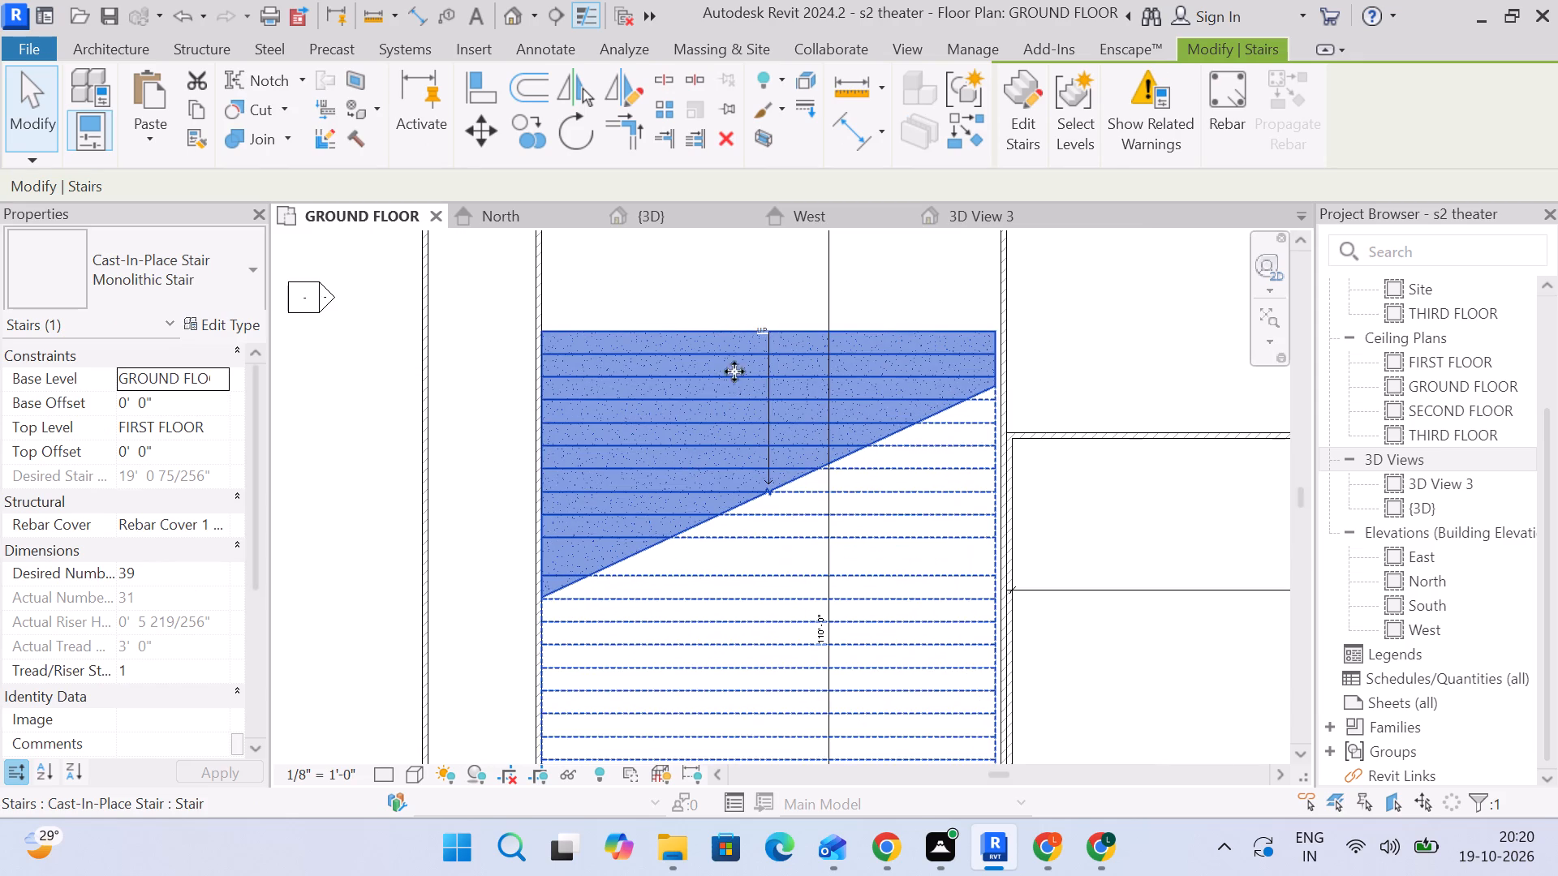
pyautogui.scroll(-3, 725, 424)
pyautogui.moveTo(725, 424); pyautogui.dragTo(699, 342, button='middle')
pyautogui.scroll(-3, 692, 351)
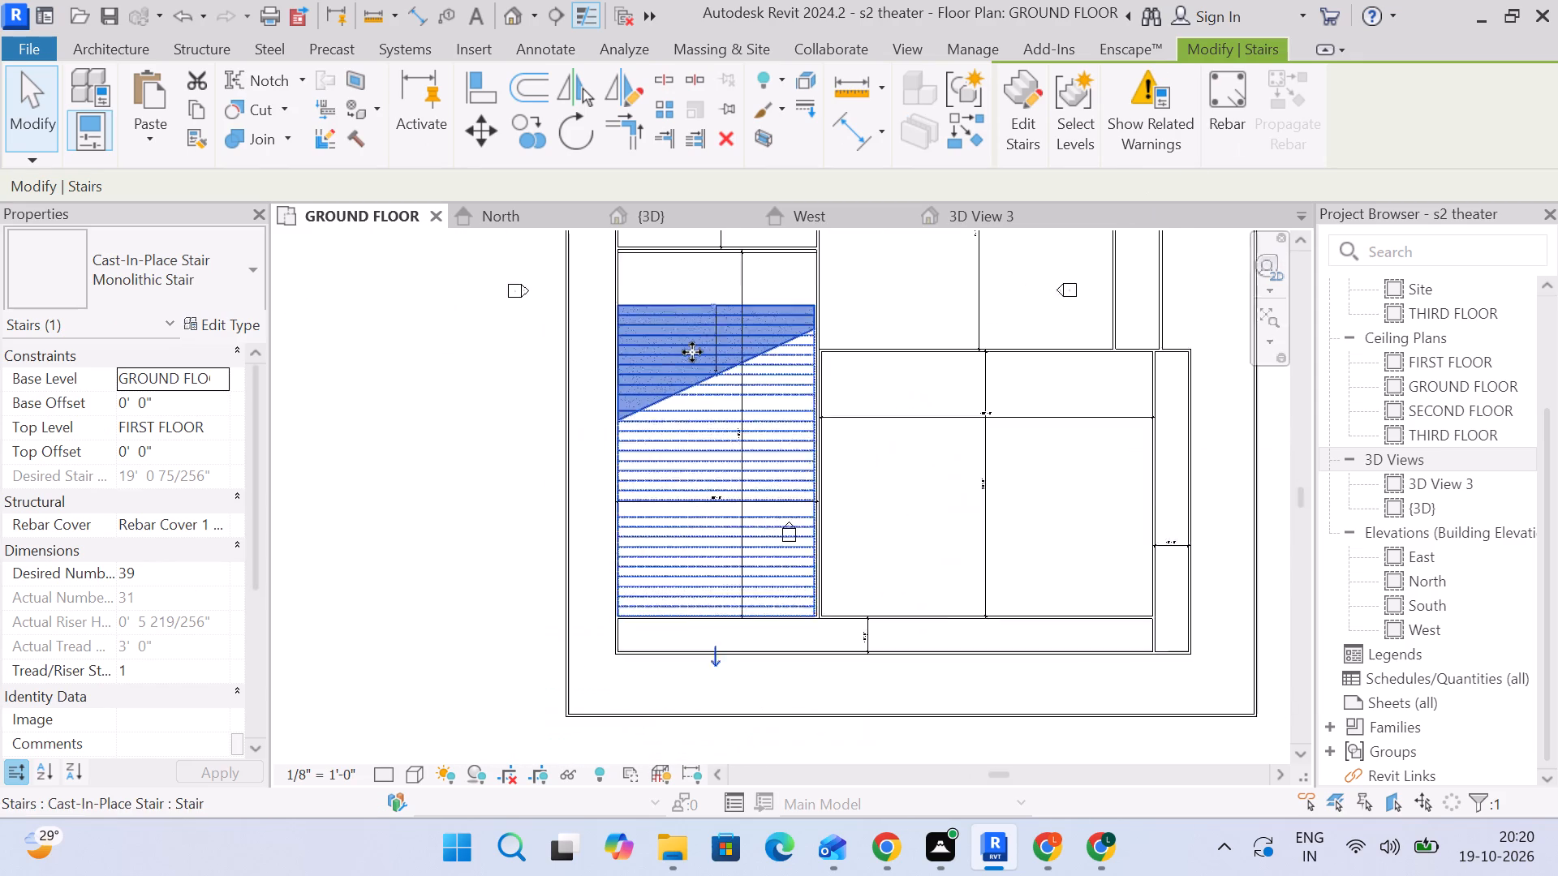
pyautogui.scroll(-1, 692, 352)
pyautogui.moveTo(692, 352); pyautogui.dragTo(657, 297, button='middle')
pyautogui.scroll(1, 657, 297)
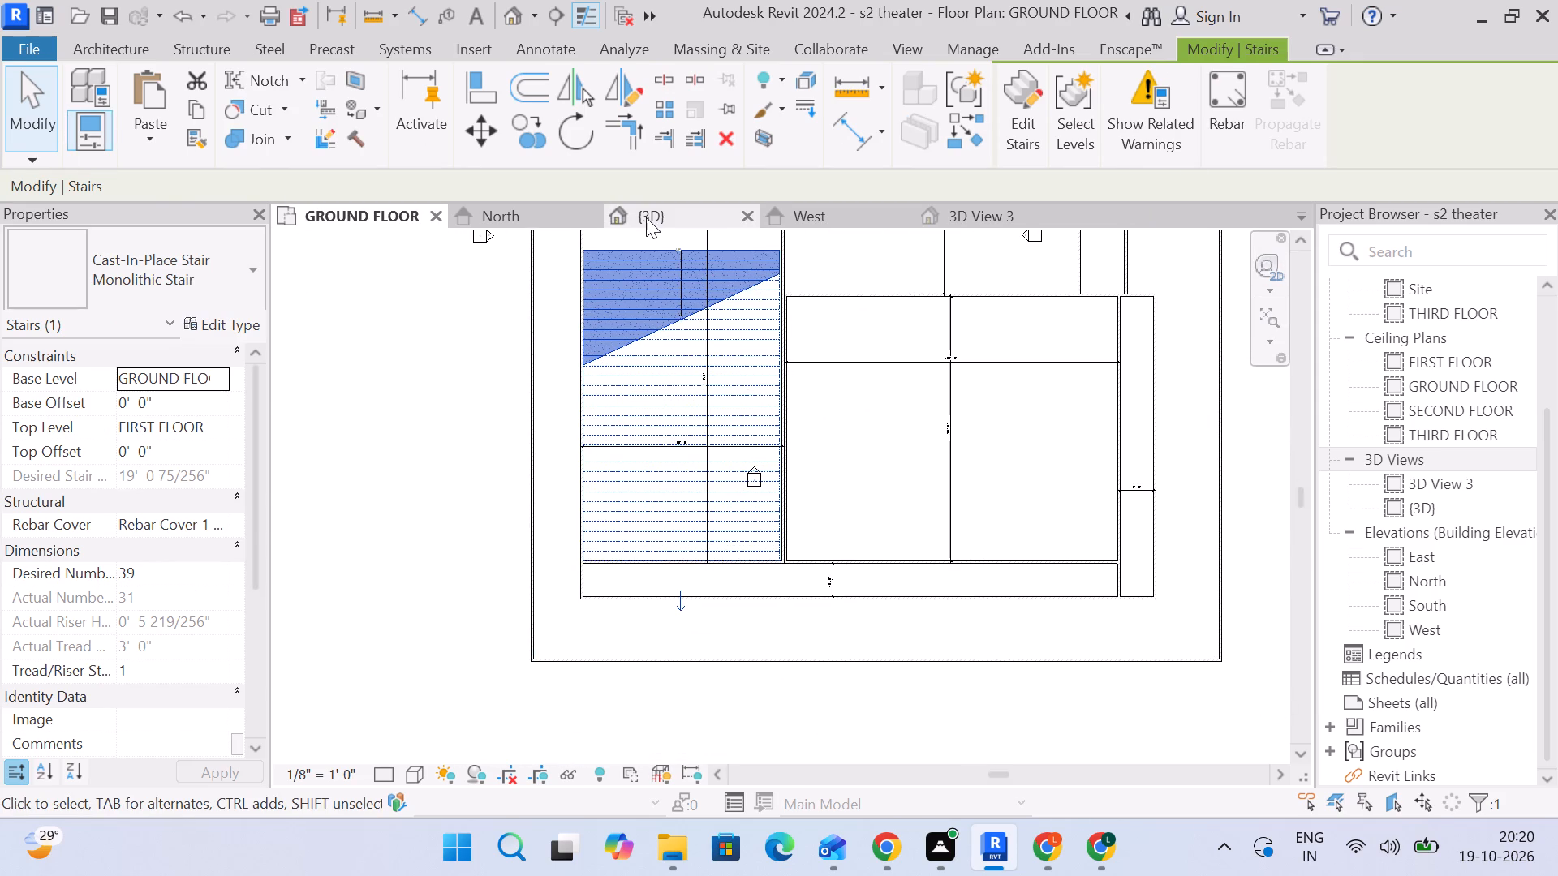
# Examine the selected stair in the {3D} view and the West elevation, checking its top end against the first floor, and clear the selection.
pyautogui.click(646, 217)
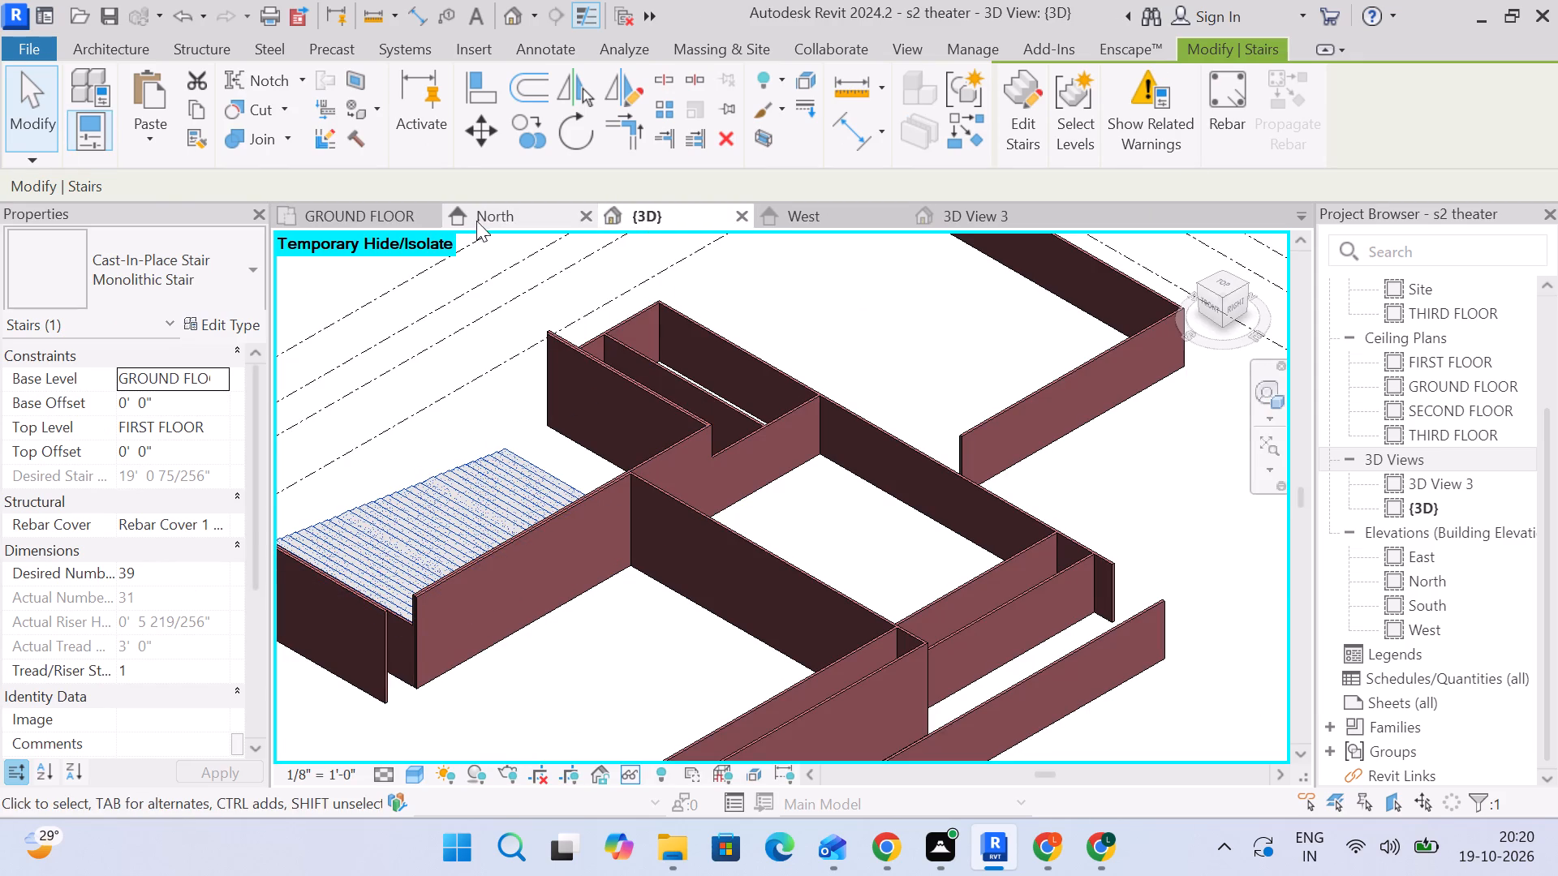
pyautogui.moveTo(479, 218); pyautogui.dragTo(490, 219)
pyautogui.click(799, 221)
pyautogui.scroll(3, 1122, 440)
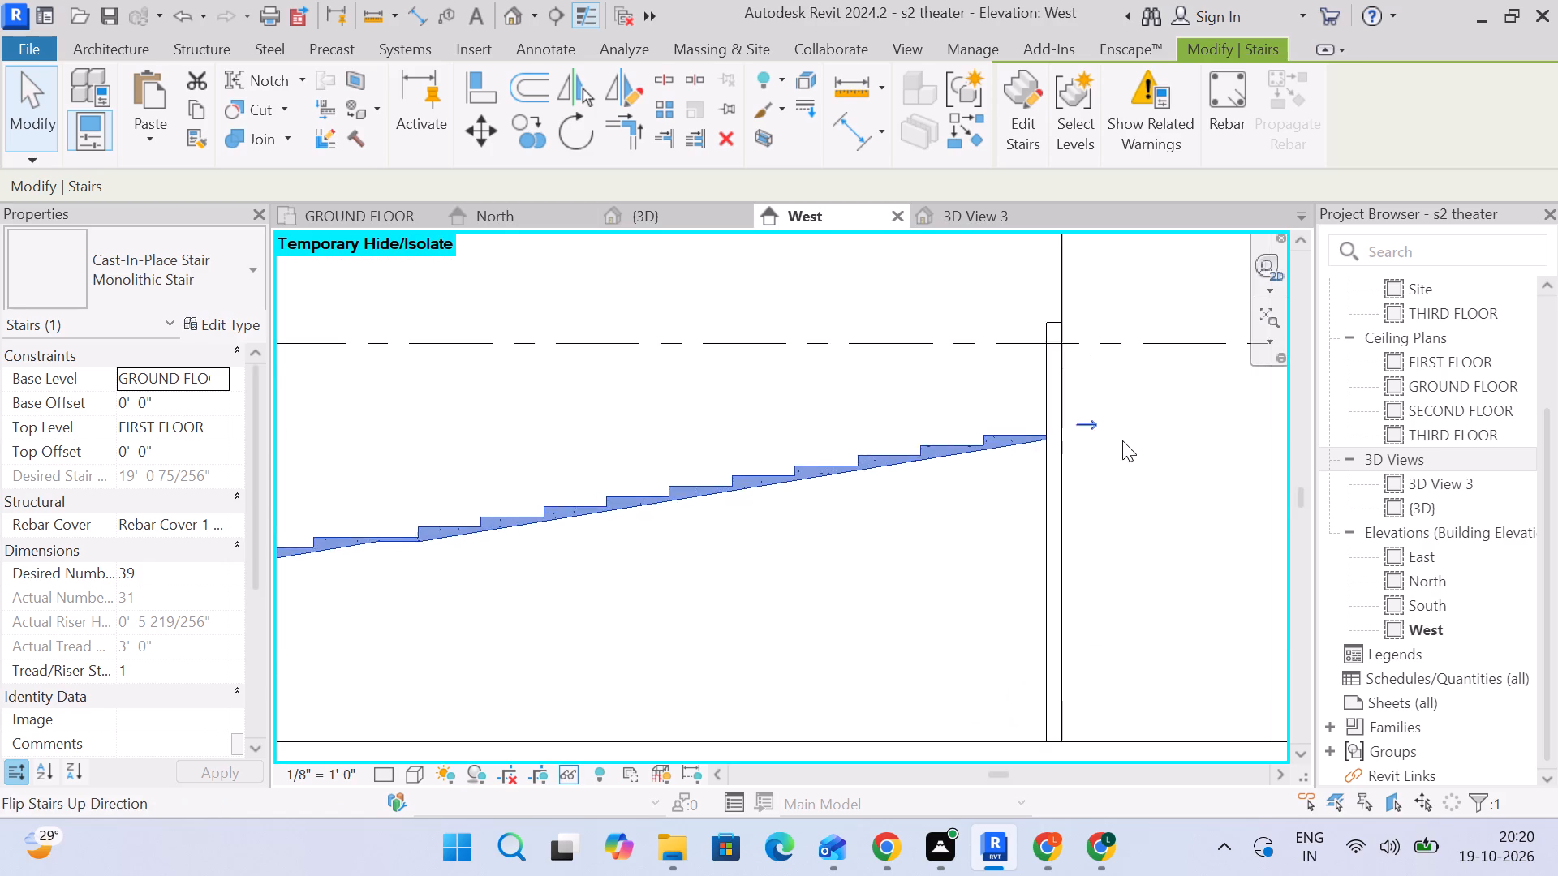
pyautogui.scroll(-10, 1122, 440)
pyautogui.moveTo(1082, 458); pyautogui.dragTo(1105, 431, button='middle')
pyautogui.scroll(4, 1105, 431)
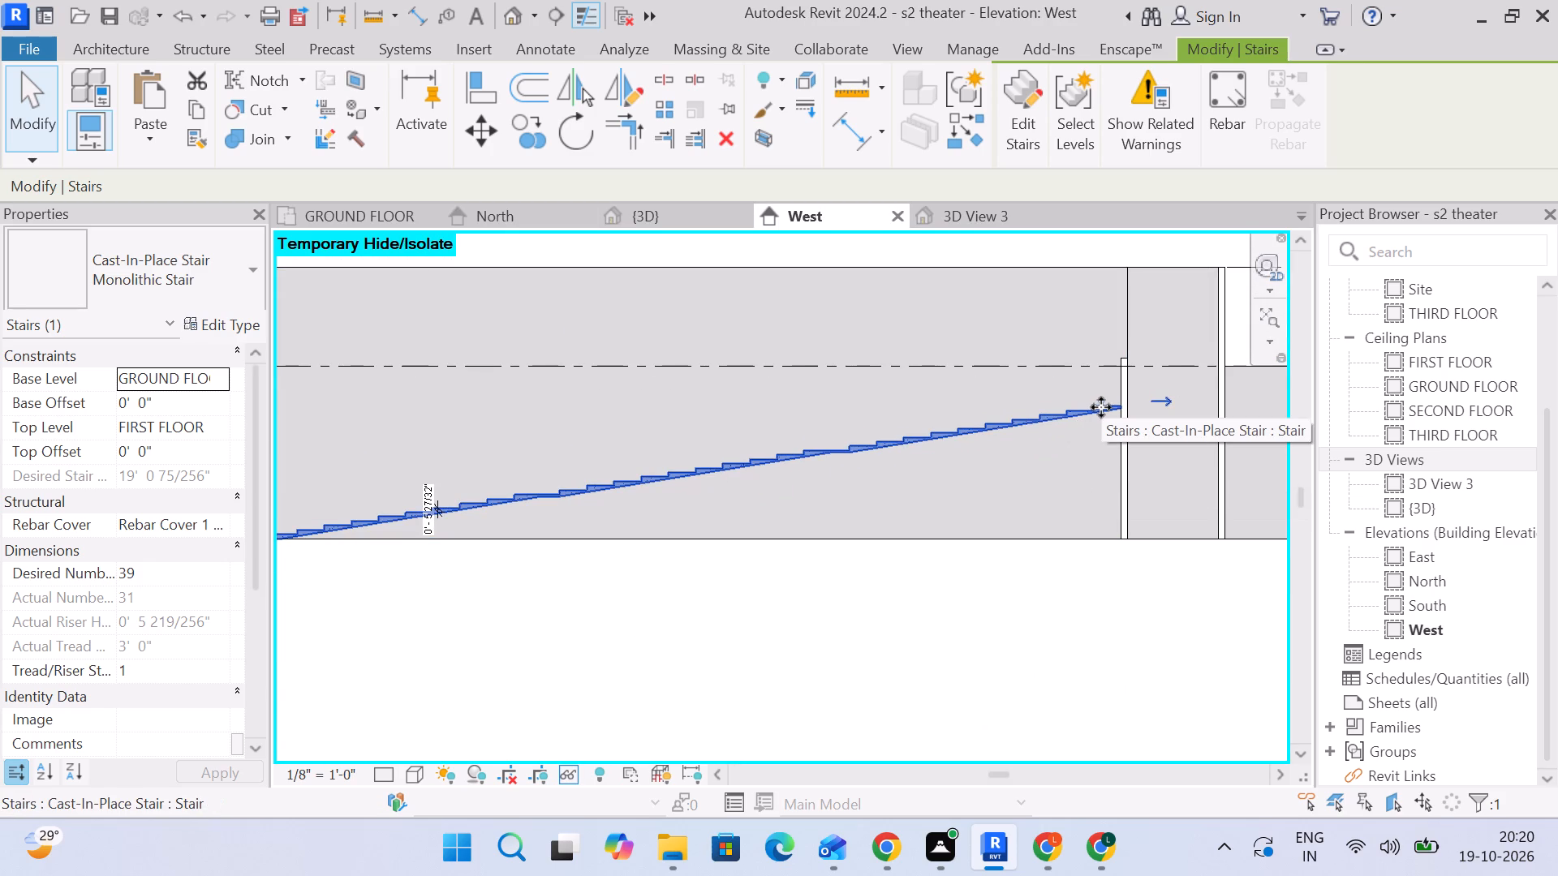
pyautogui.scroll(-2, 1102, 406)
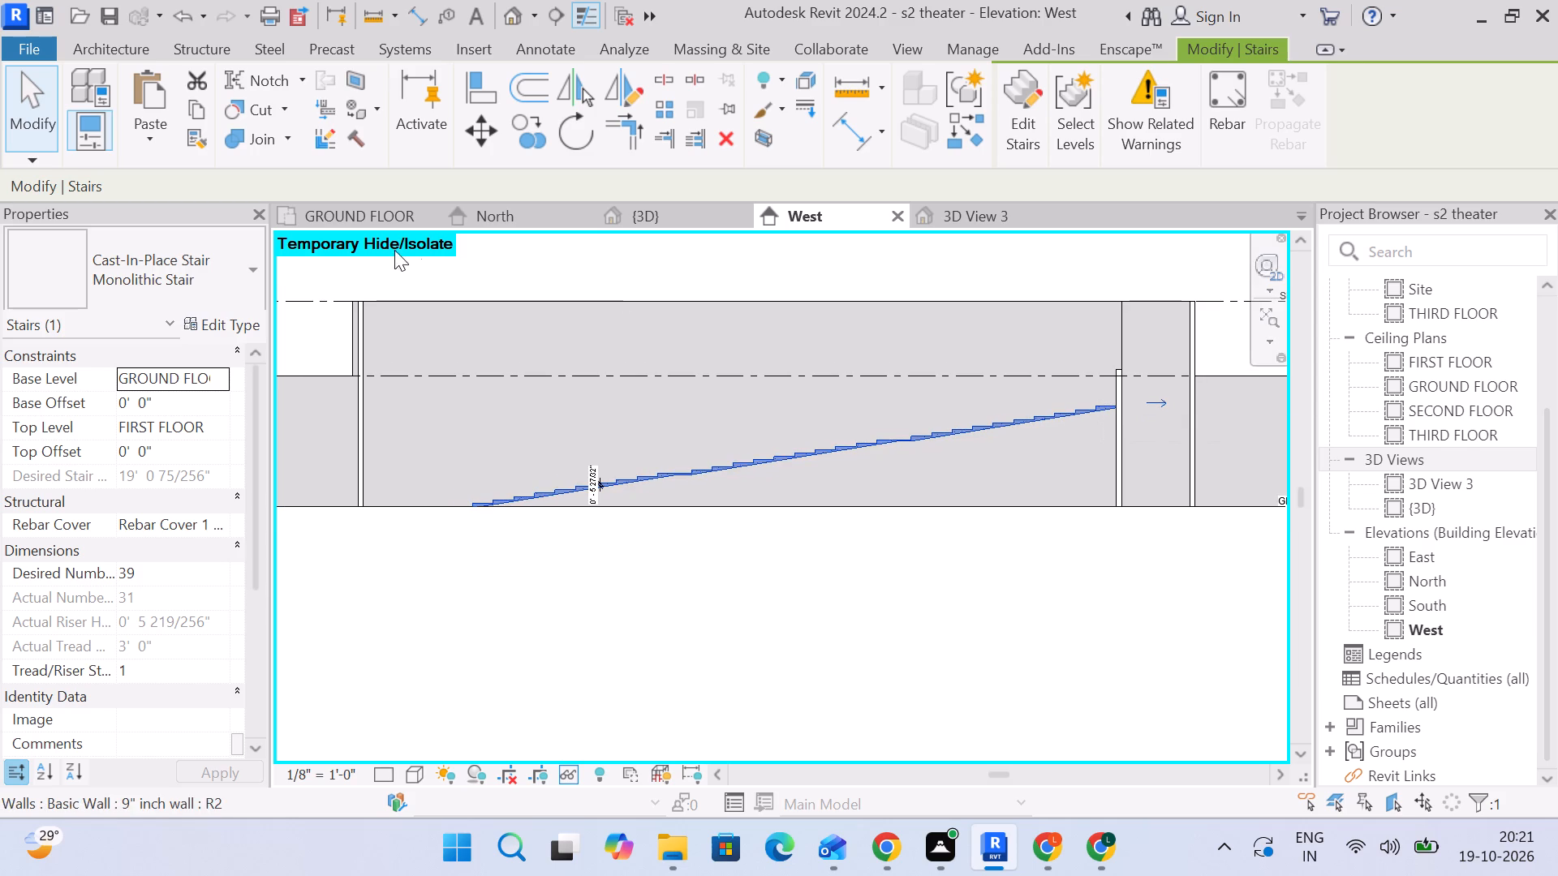
pyautogui.click(24, 100)
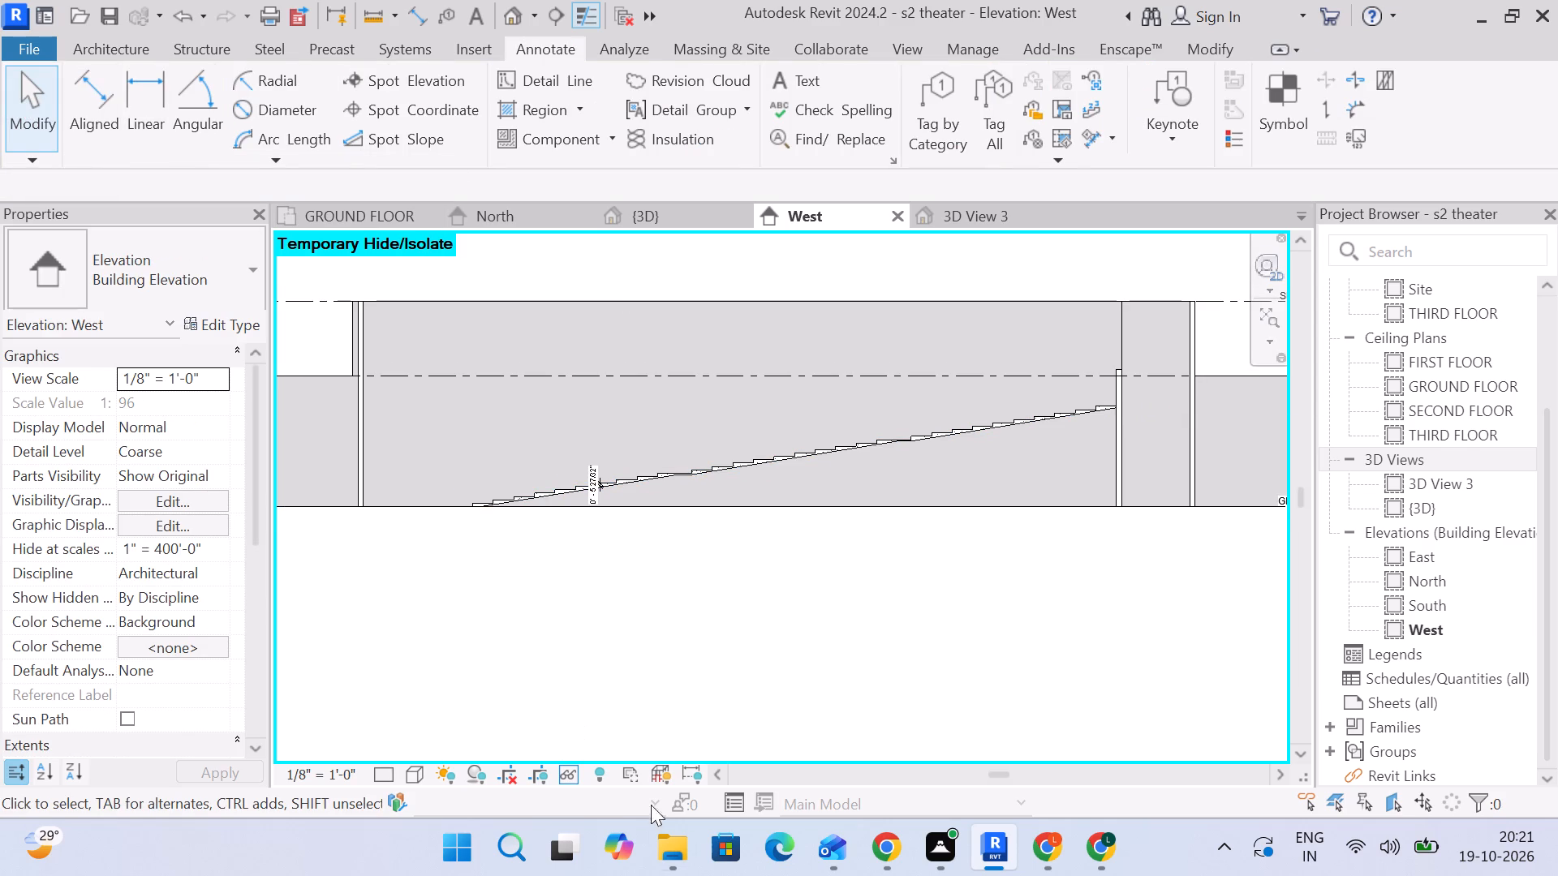
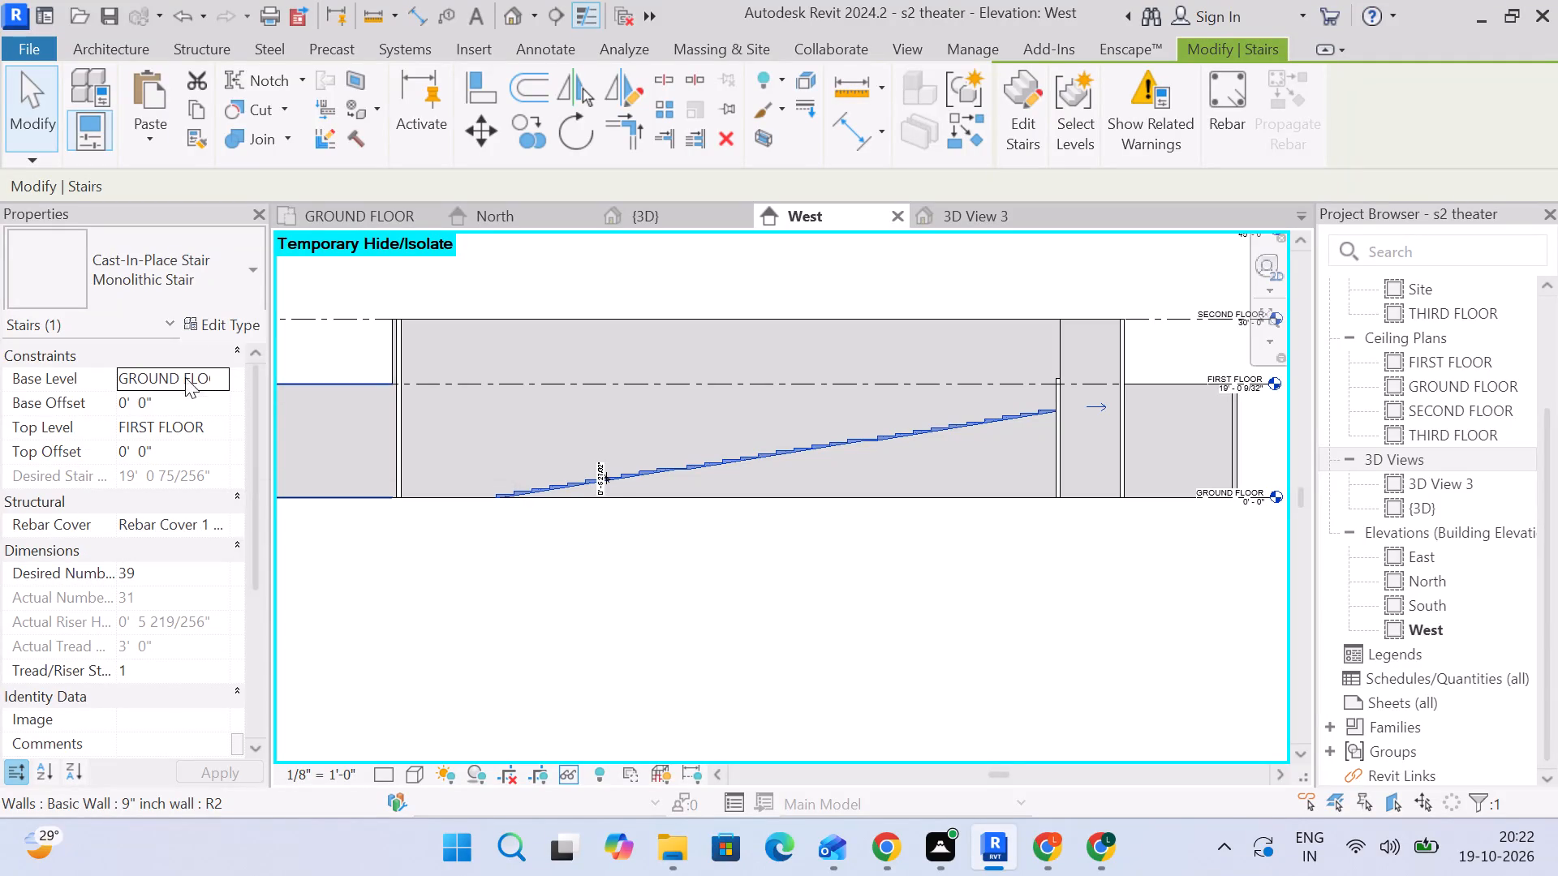
# Set the Maximum Riser Height of the selected stair's Monolithic Stair type to 8".
pyautogui.click(215, 310)
pyautogui.click(335, 243)
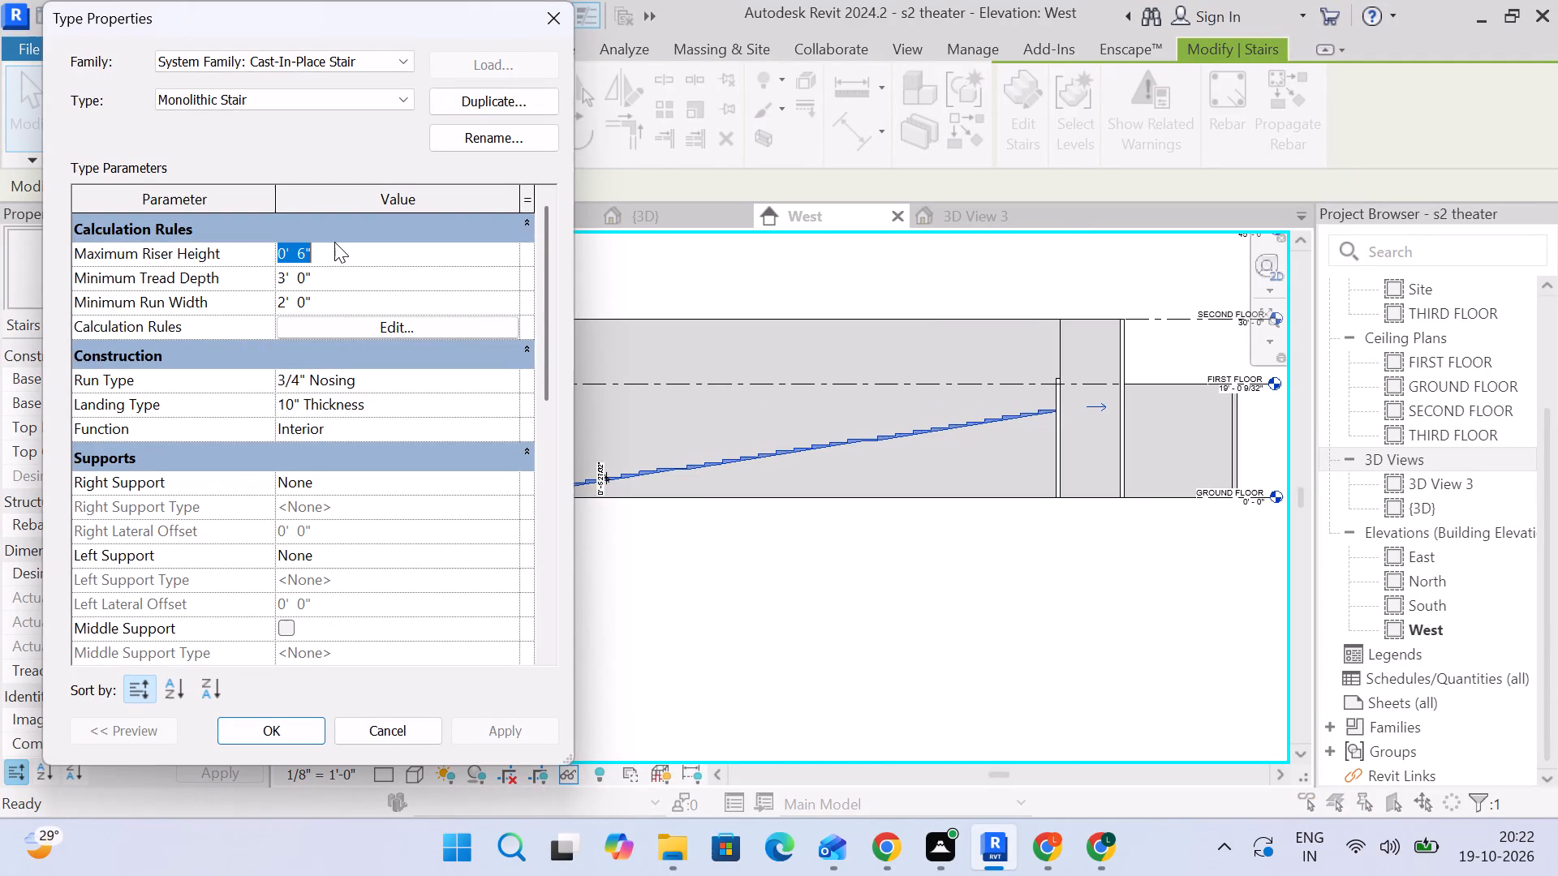
pyautogui.press('8')
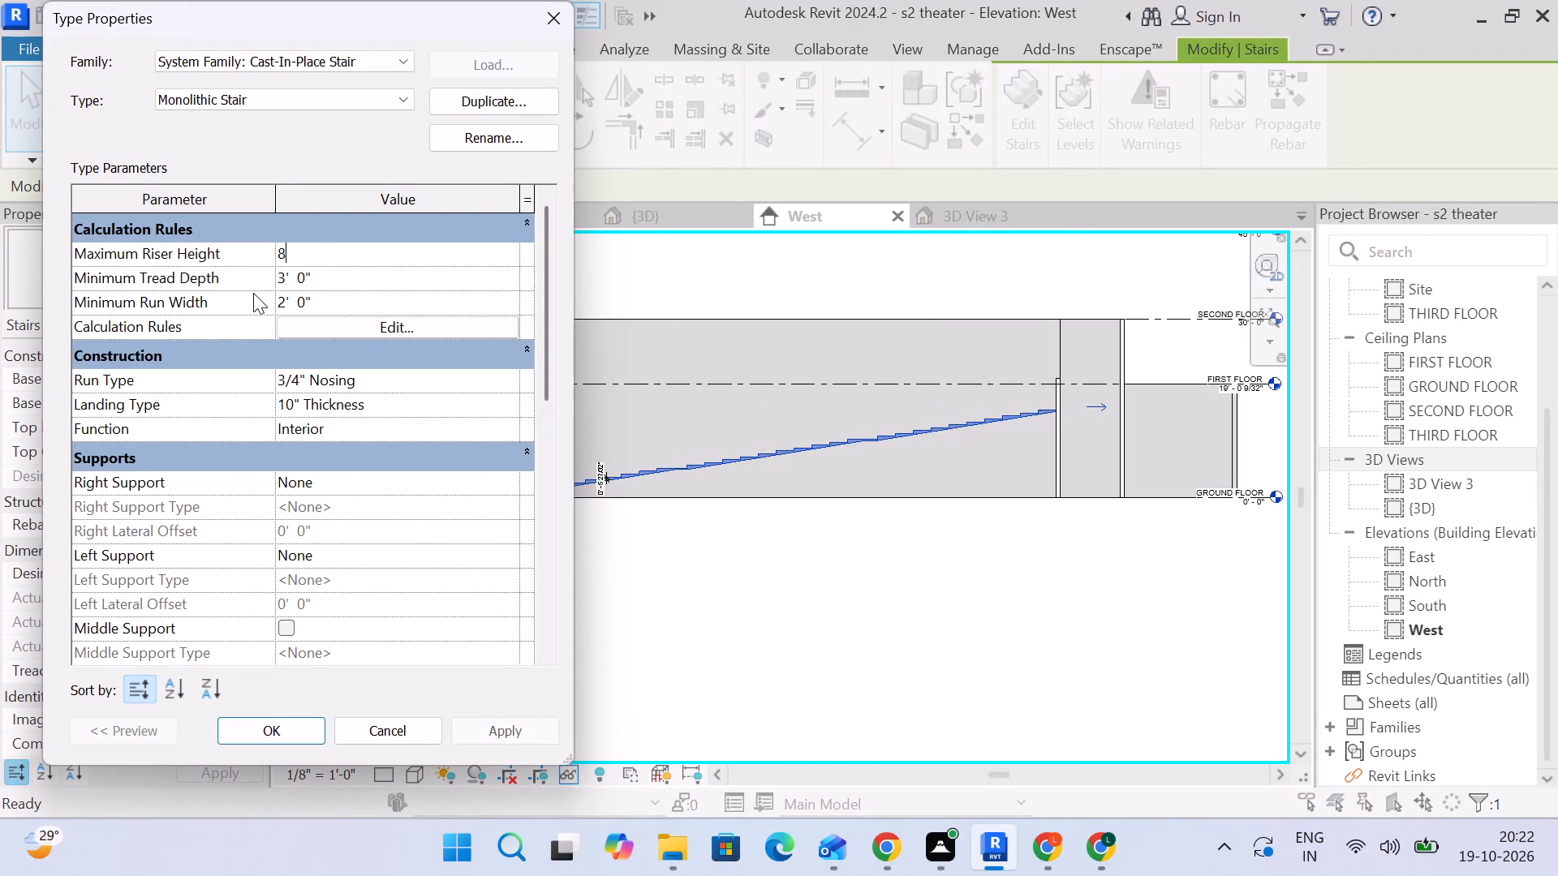
pyautogui.hotkey('shift', '"')
pyautogui.press('Return')
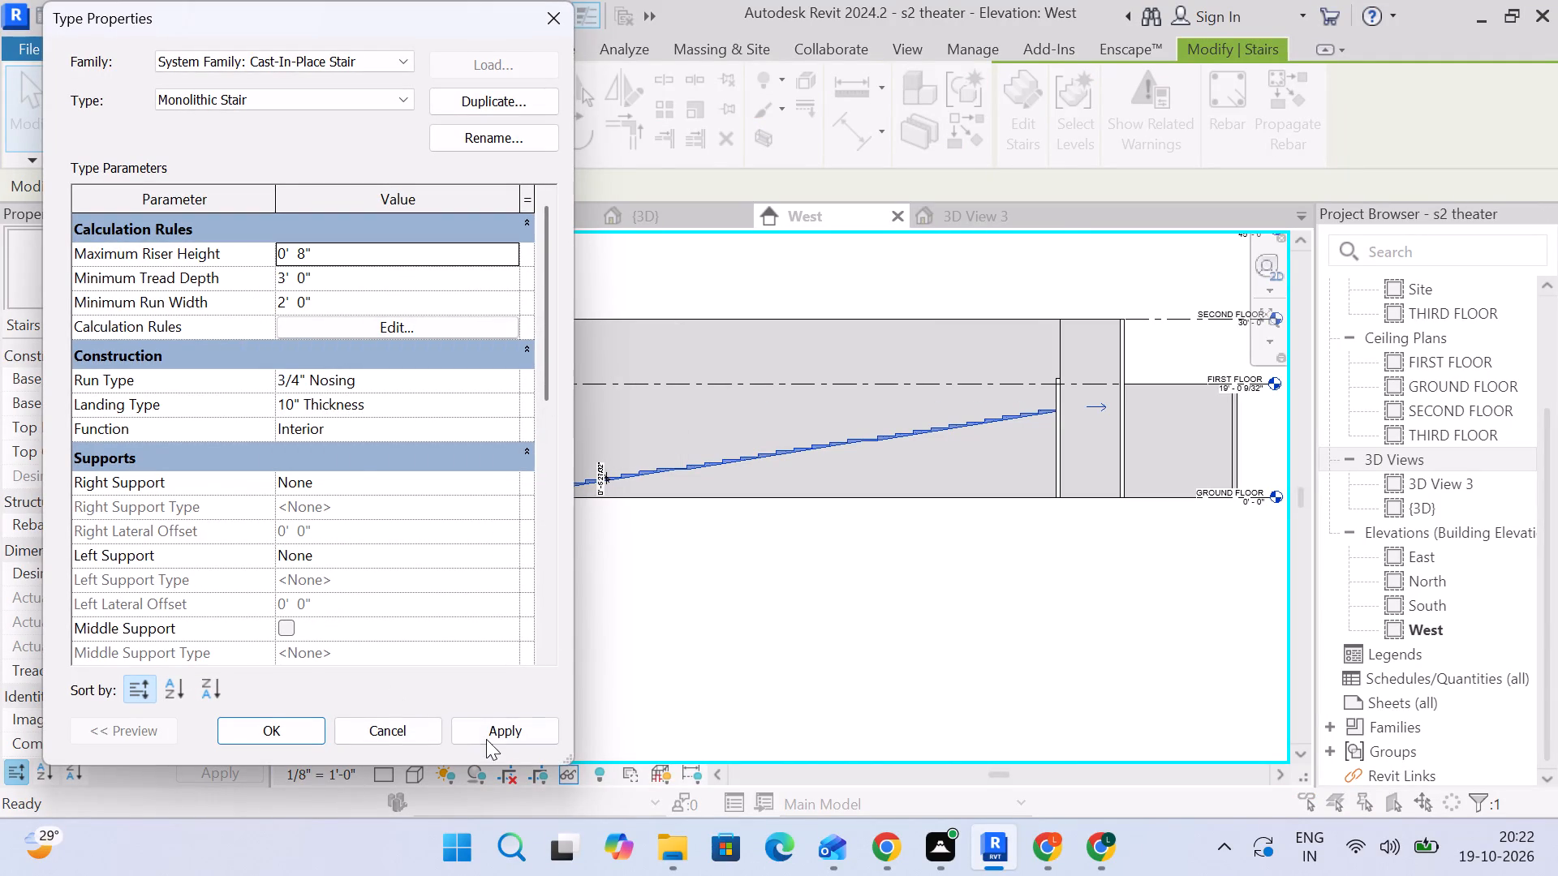
pyautogui.click(486, 739)
pyautogui.moveTo(247, 725); pyautogui.dragTo(260, 729)
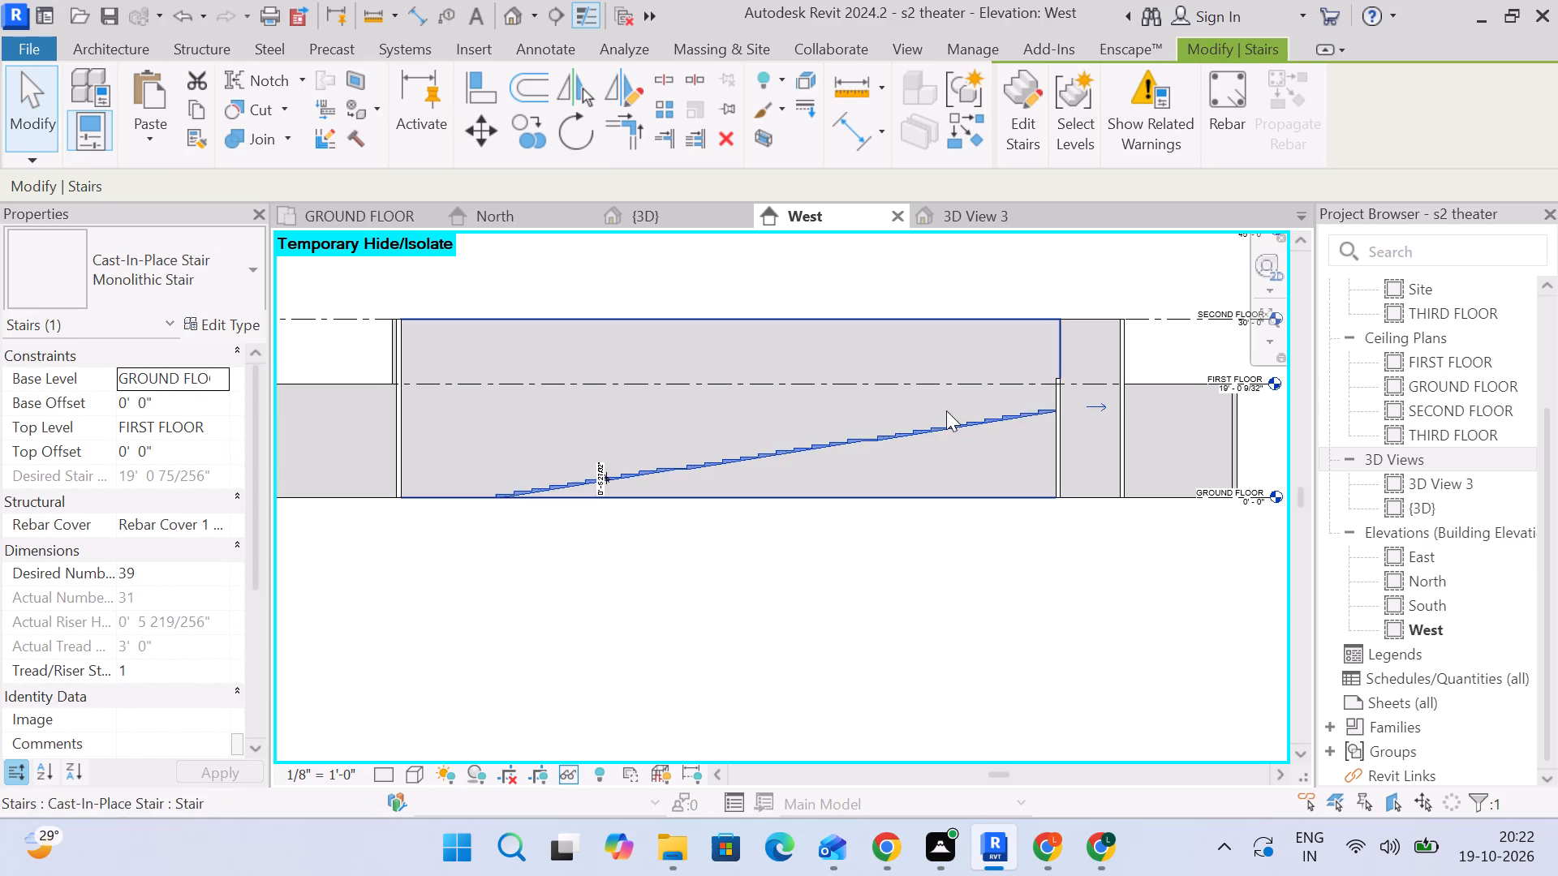
# Set the Minimum Run Width of the Monolithic Stair type to 3' and clear the selection.
pyautogui.click(950, 439)
pyautogui.scroll(15, 620, 452)
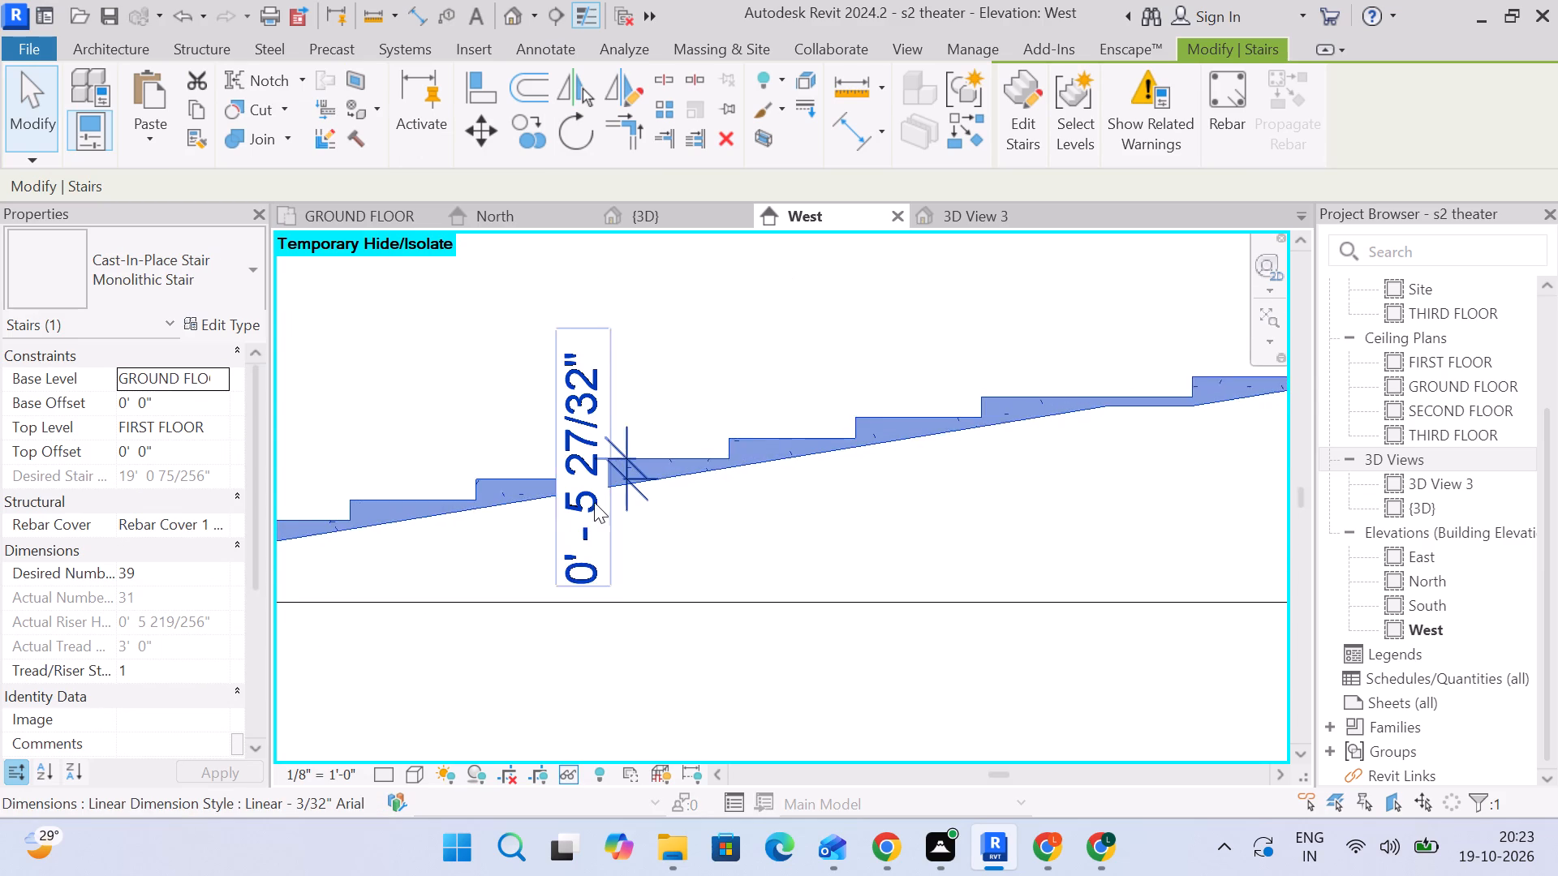
pyautogui.scroll(-5, 645, 486)
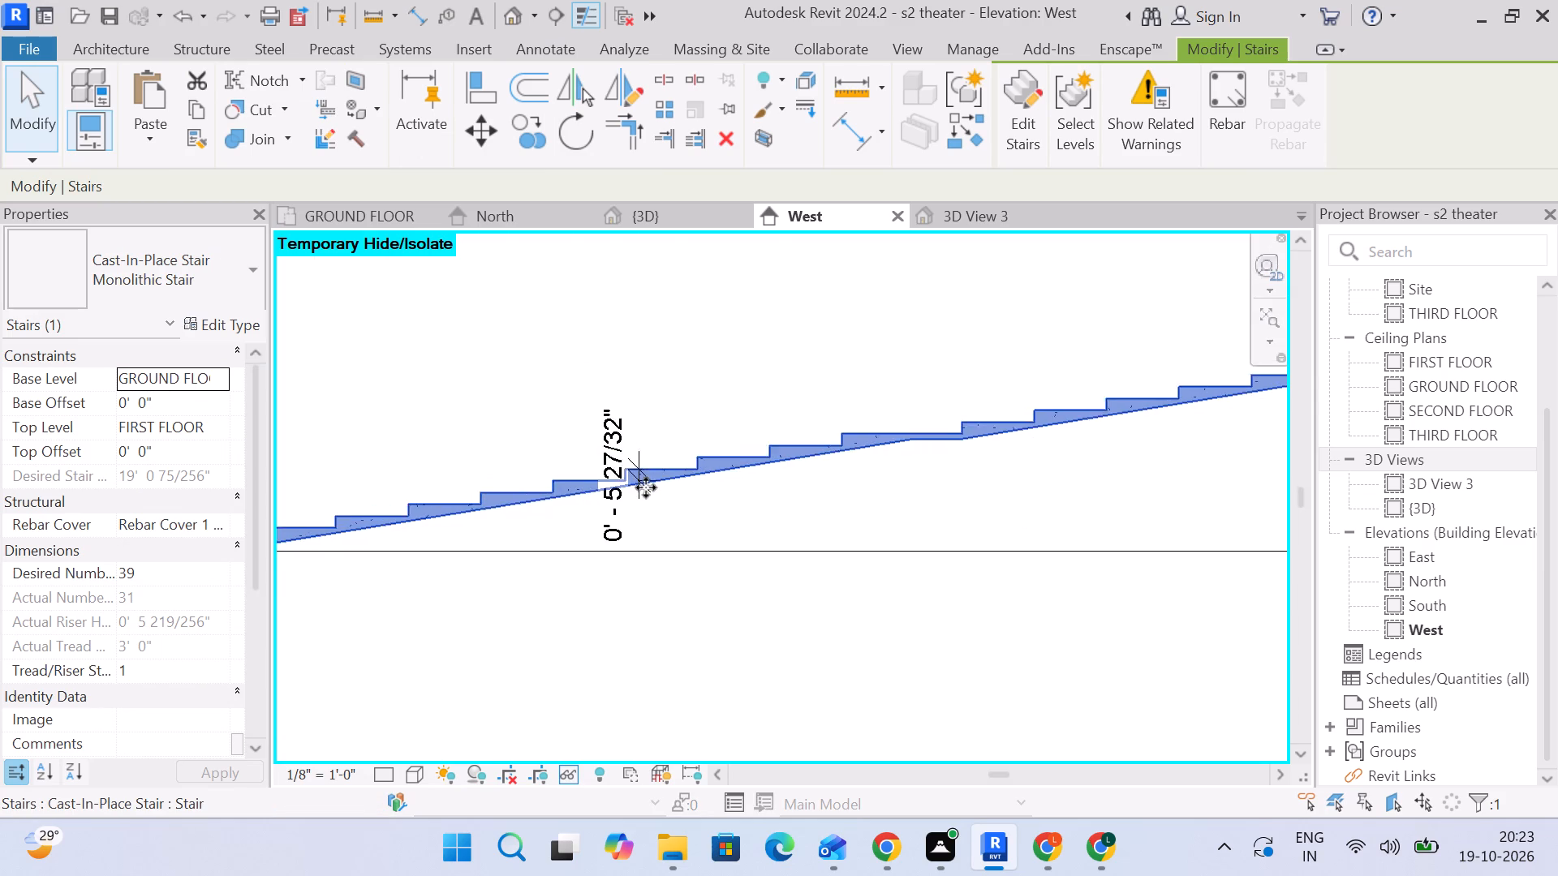
pyautogui.scroll(-4, 646, 488)
pyautogui.scroll(3, 617, 496)
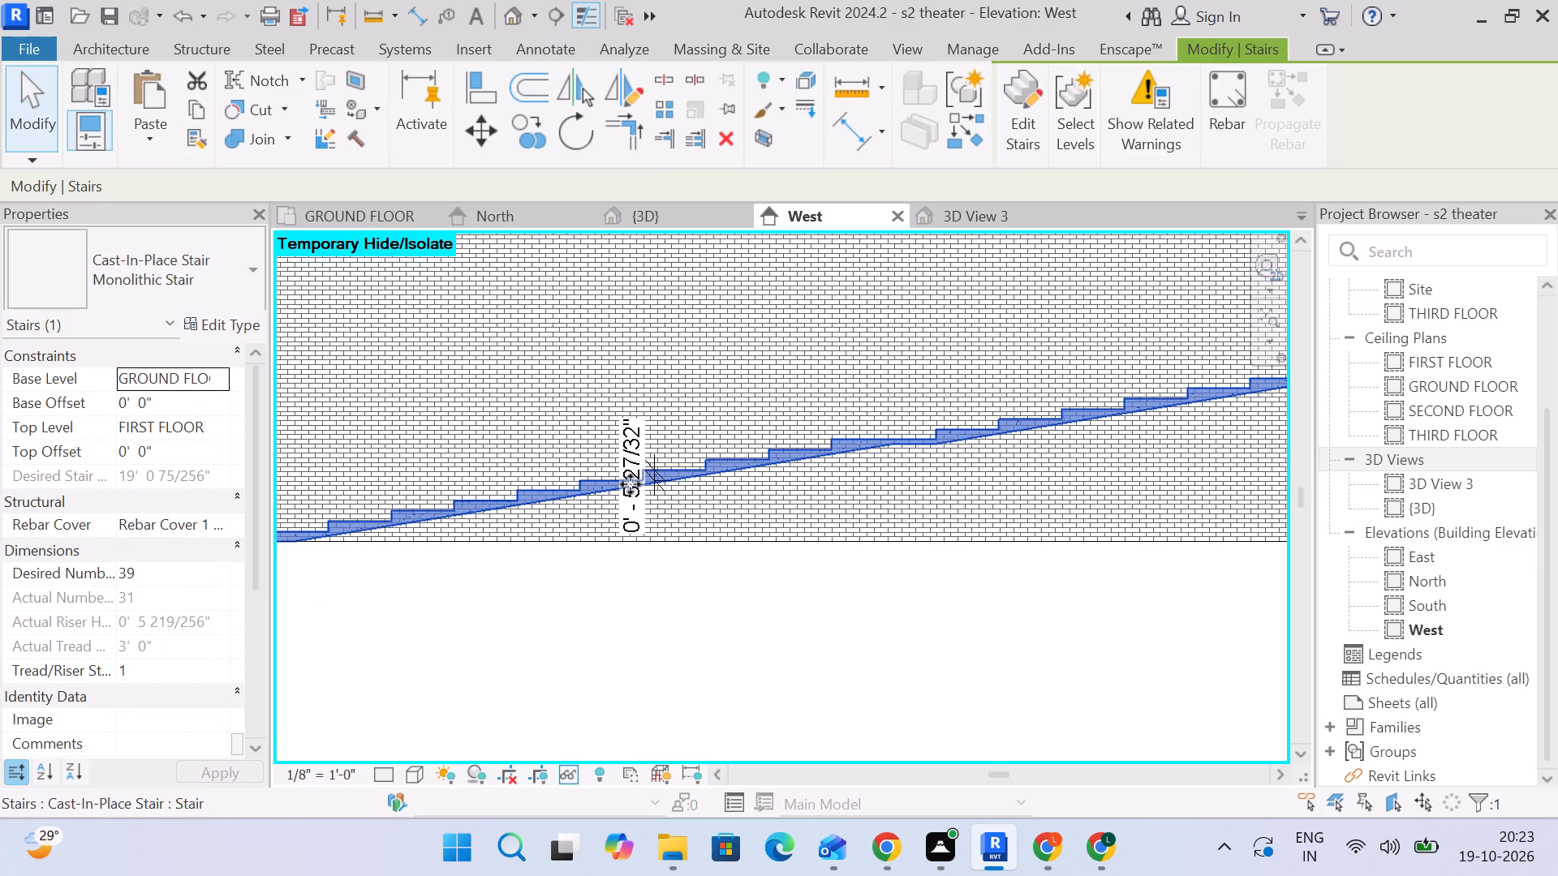
pyautogui.click(634, 485)
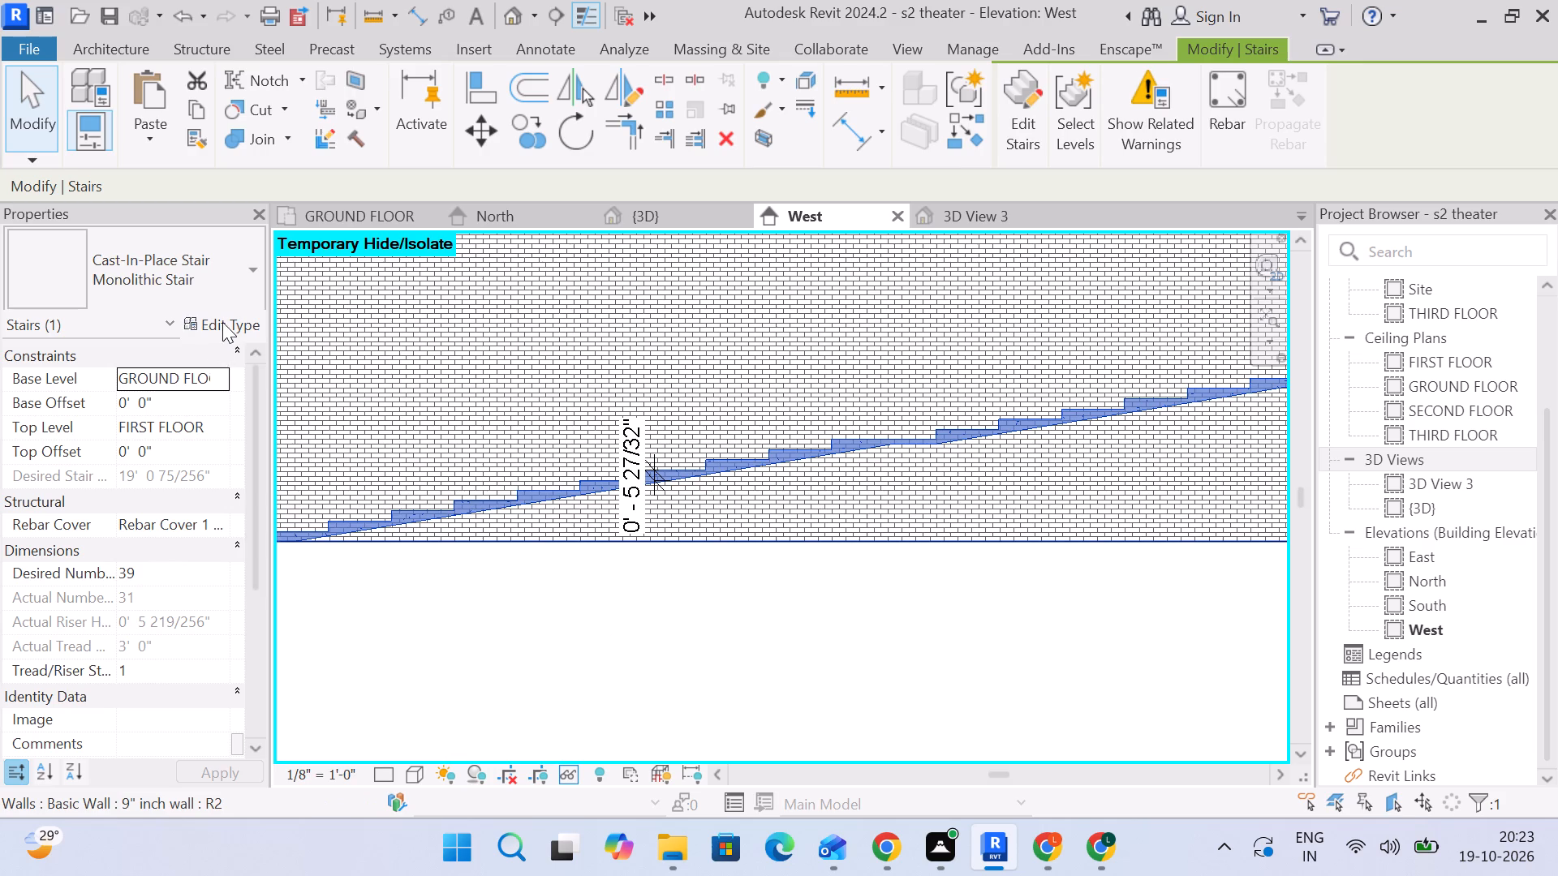
pyautogui.click(222, 322)
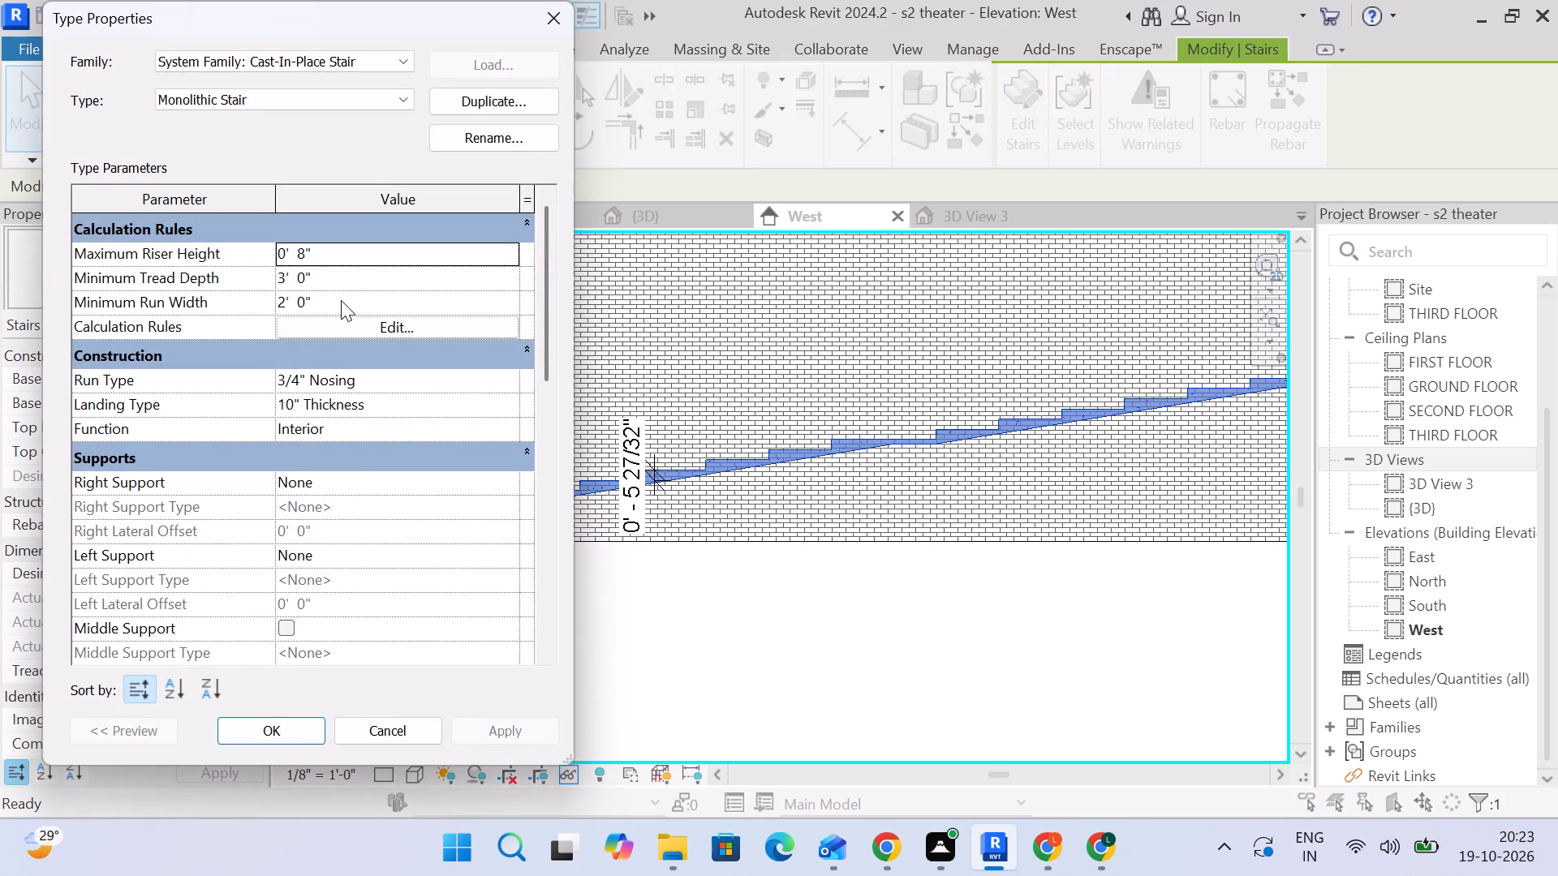
pyautogui.click(341, 300)
pyautogui.write("3'")
pyautogui.press('Return')
pyautogui.click(523, 734)
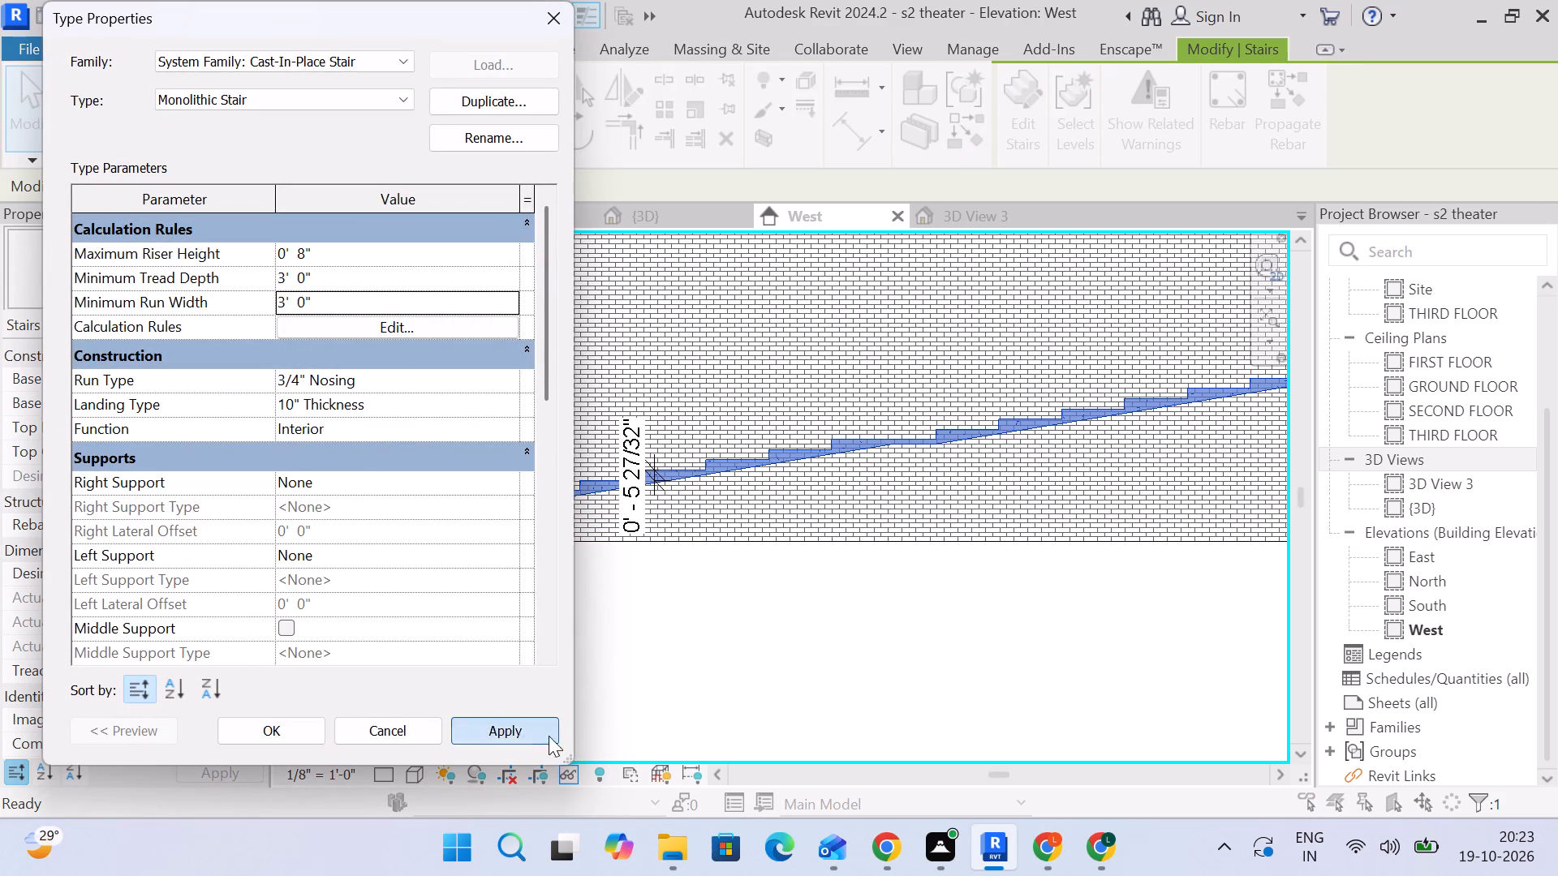
pyautogui.click(308, 732)
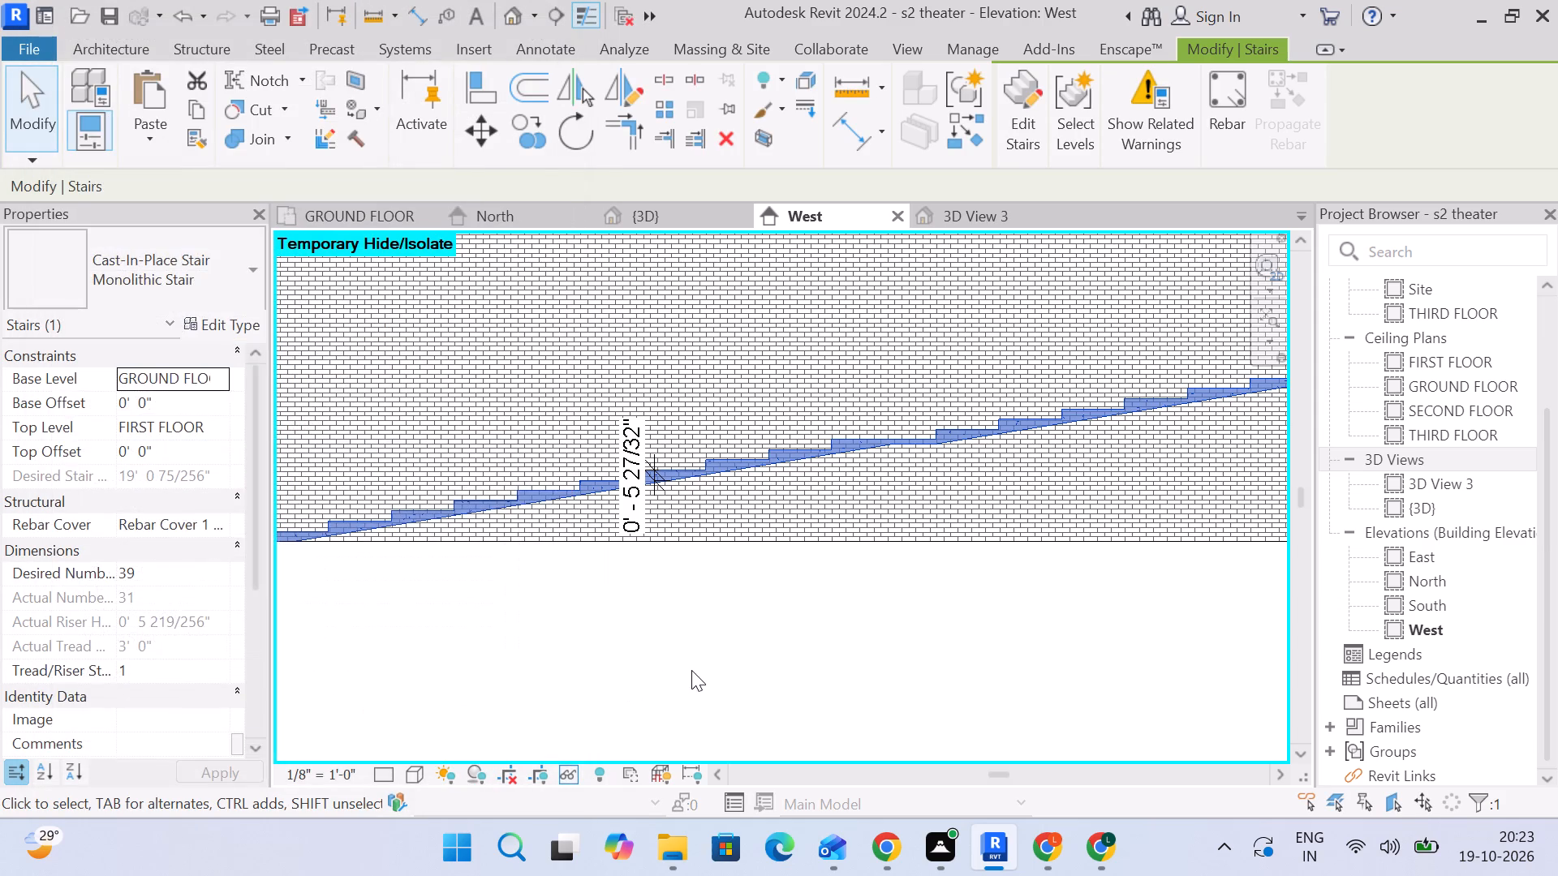
pyautogui.click(671, 667)
# Open the stair for editing, examine its run and the run's type properties in the GROUND FLOOR plan, and finish editing.
pyautogui.scroll(-7, 668, 667)
pyautogui.moveTo(747, 681); pyautogui.dragTo(687, 656, button='middle')
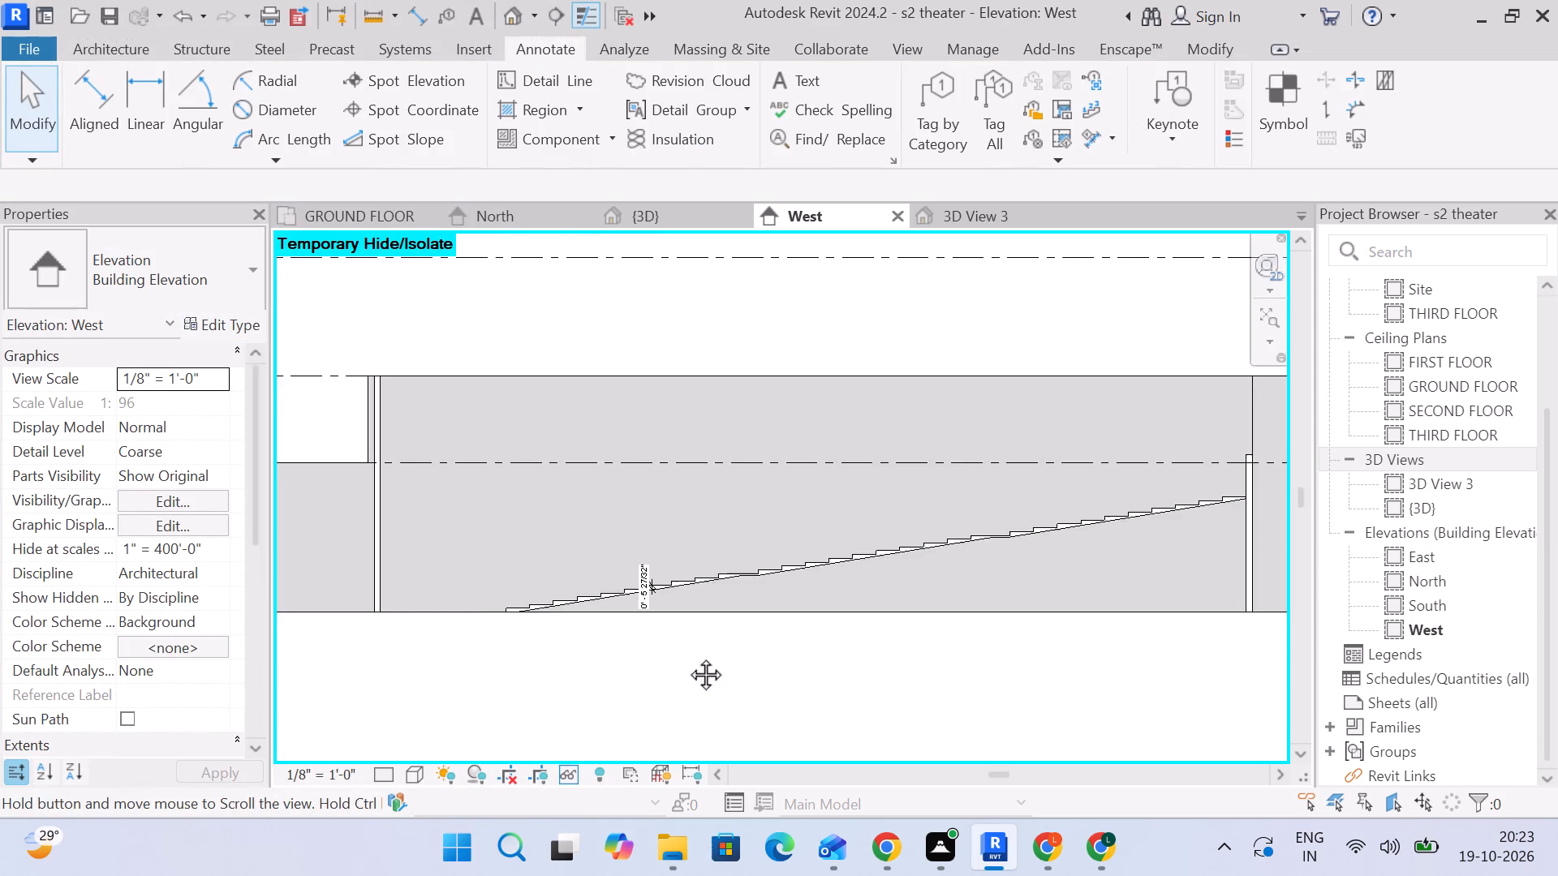
pyautogui.moveTo(687, 656); pyautogui.dragTo(669, 648, button='middle')
pyautogui.click(905, 514)
pyautogui.doubleClick(905, 514)
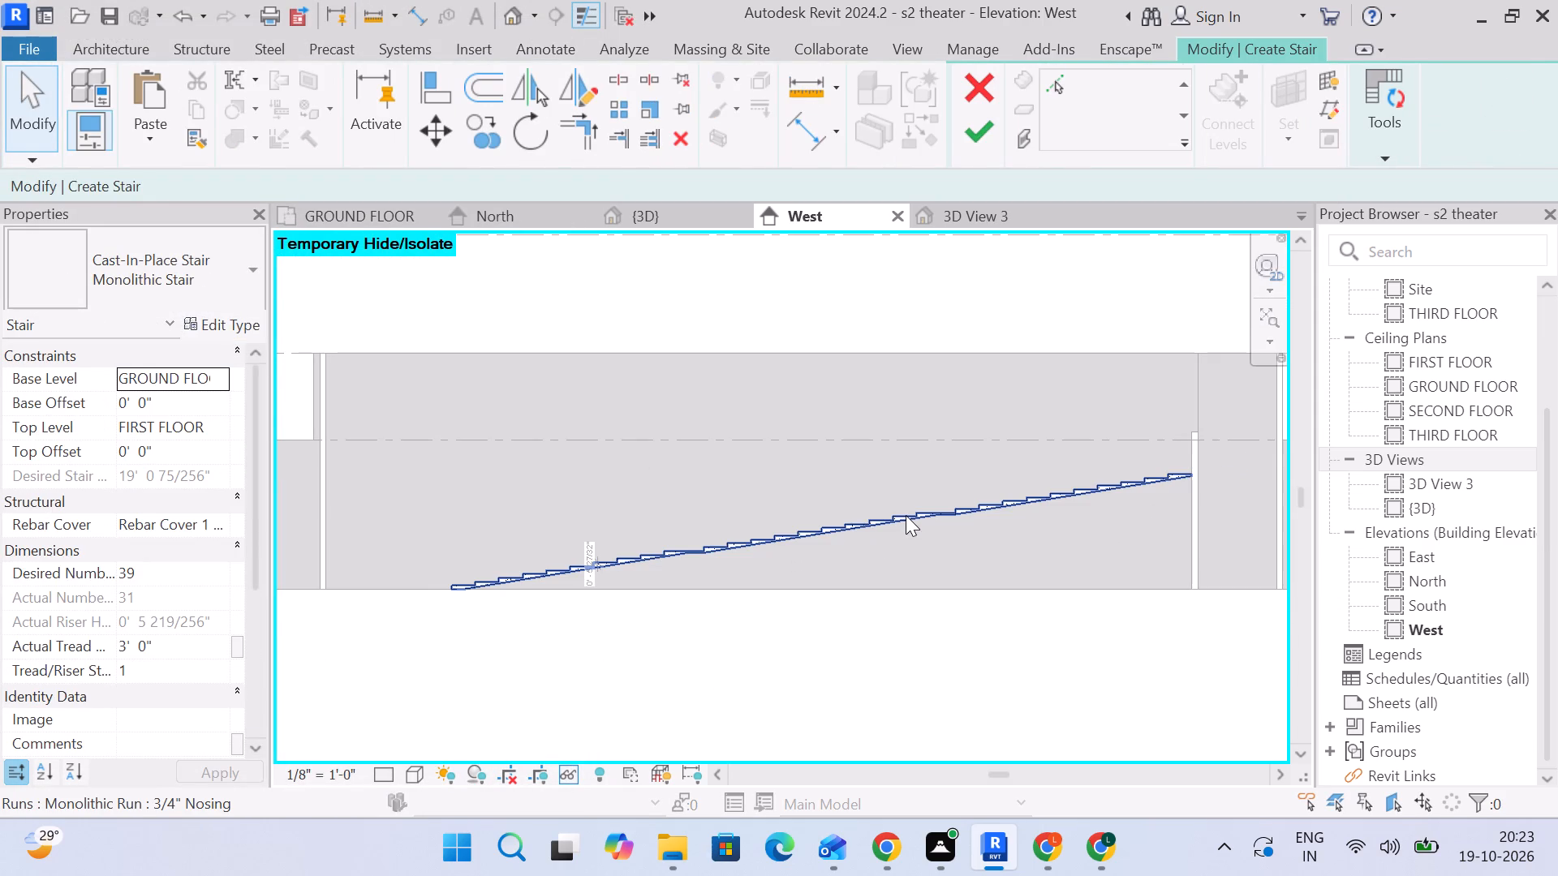
pyautogui.tripleClick(915, 515)
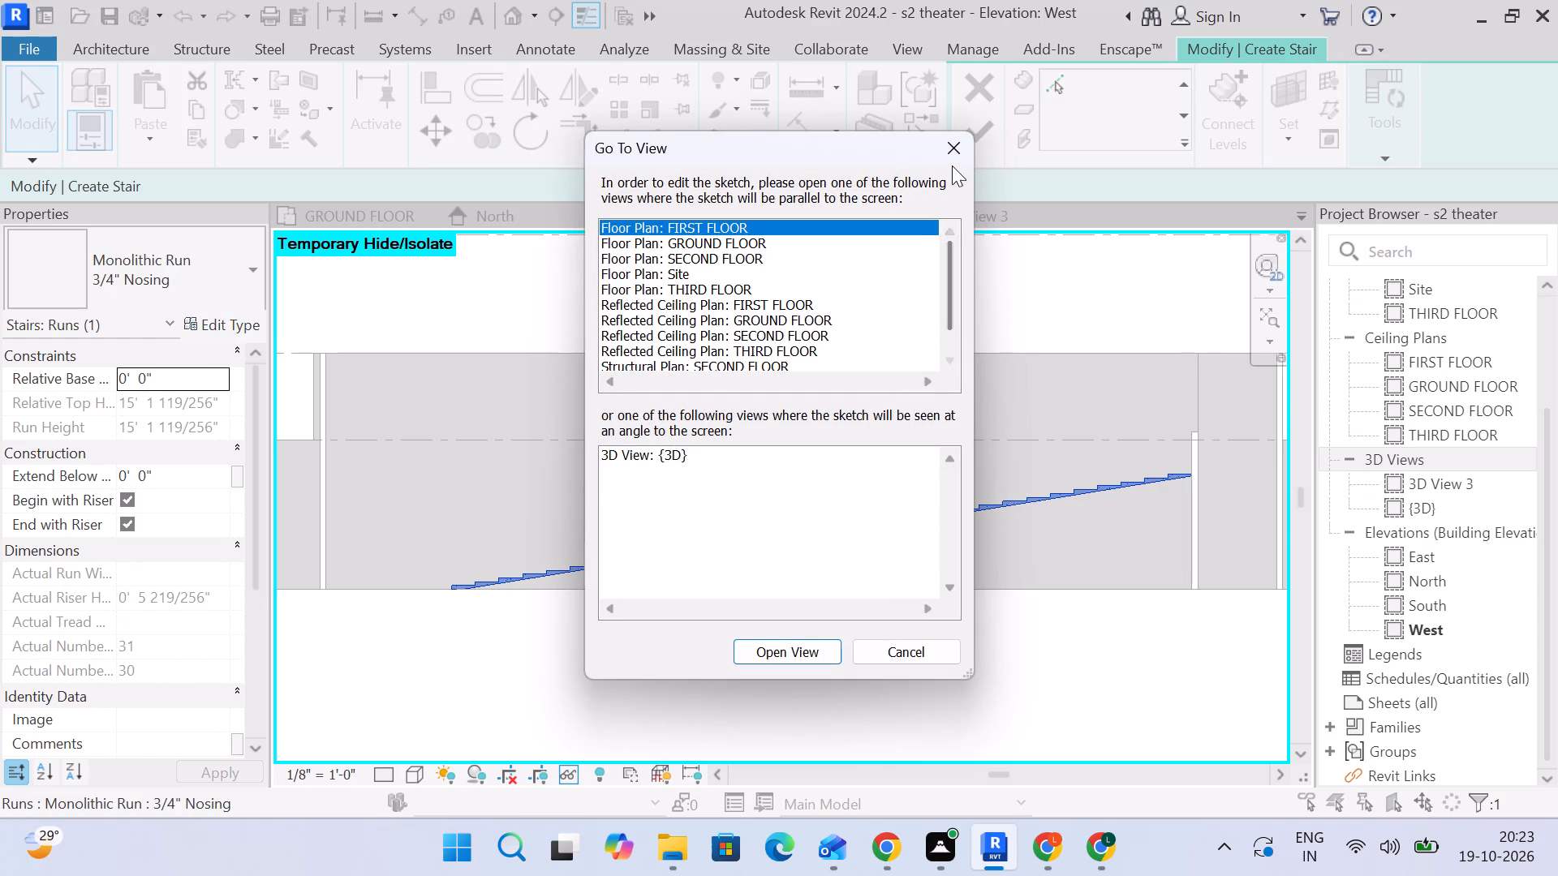
pyautogui.click(952, 150)
pyautogui.click(363, 212)
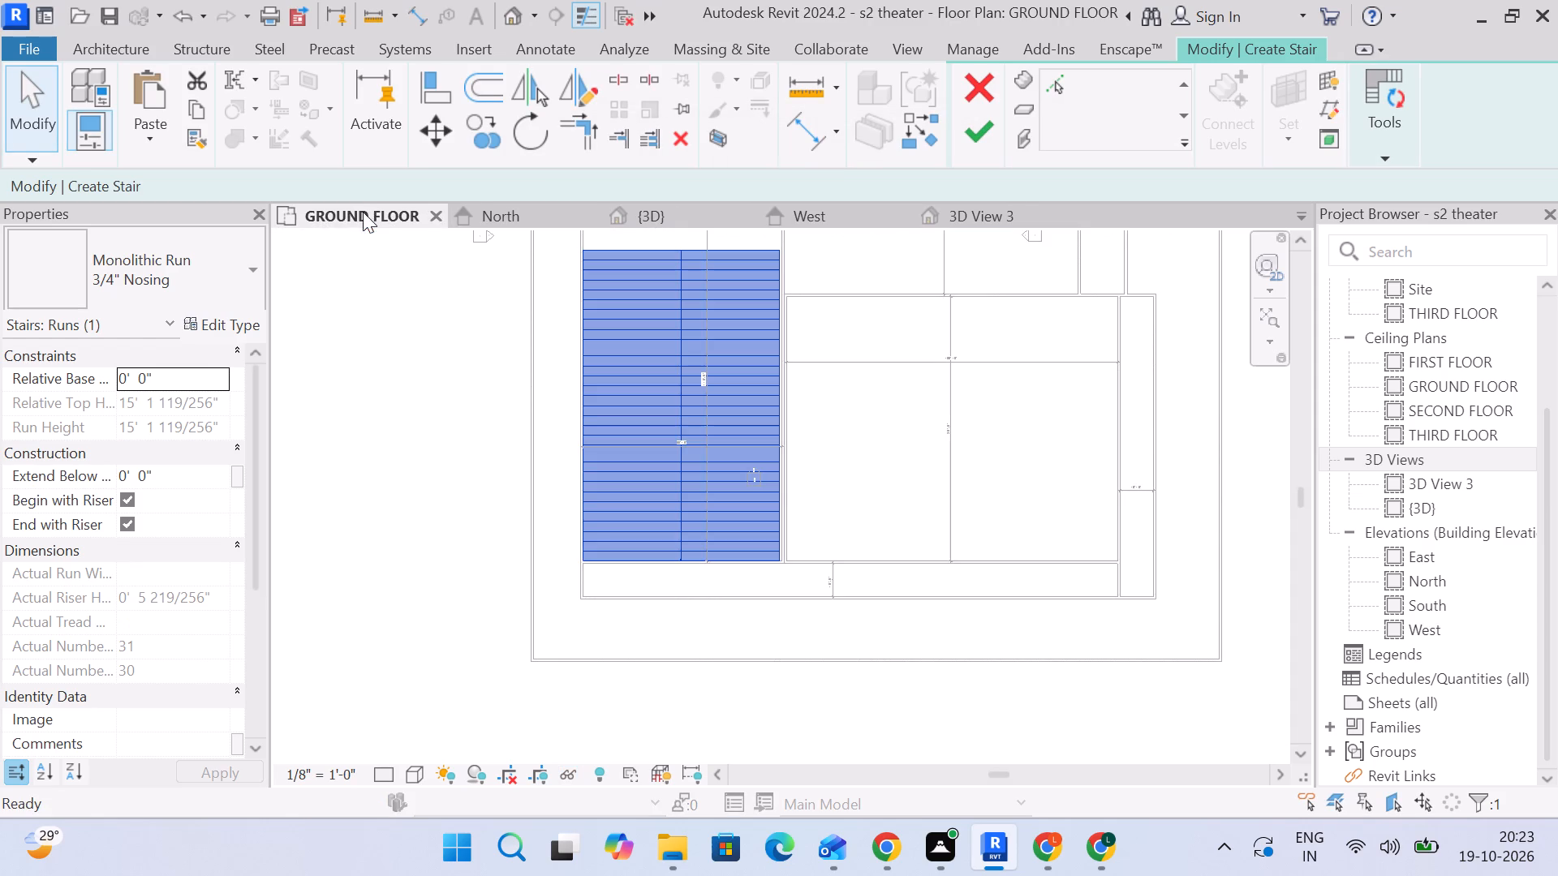
pyautogui.click(645, 436)
pyautogui.click(417, 513)
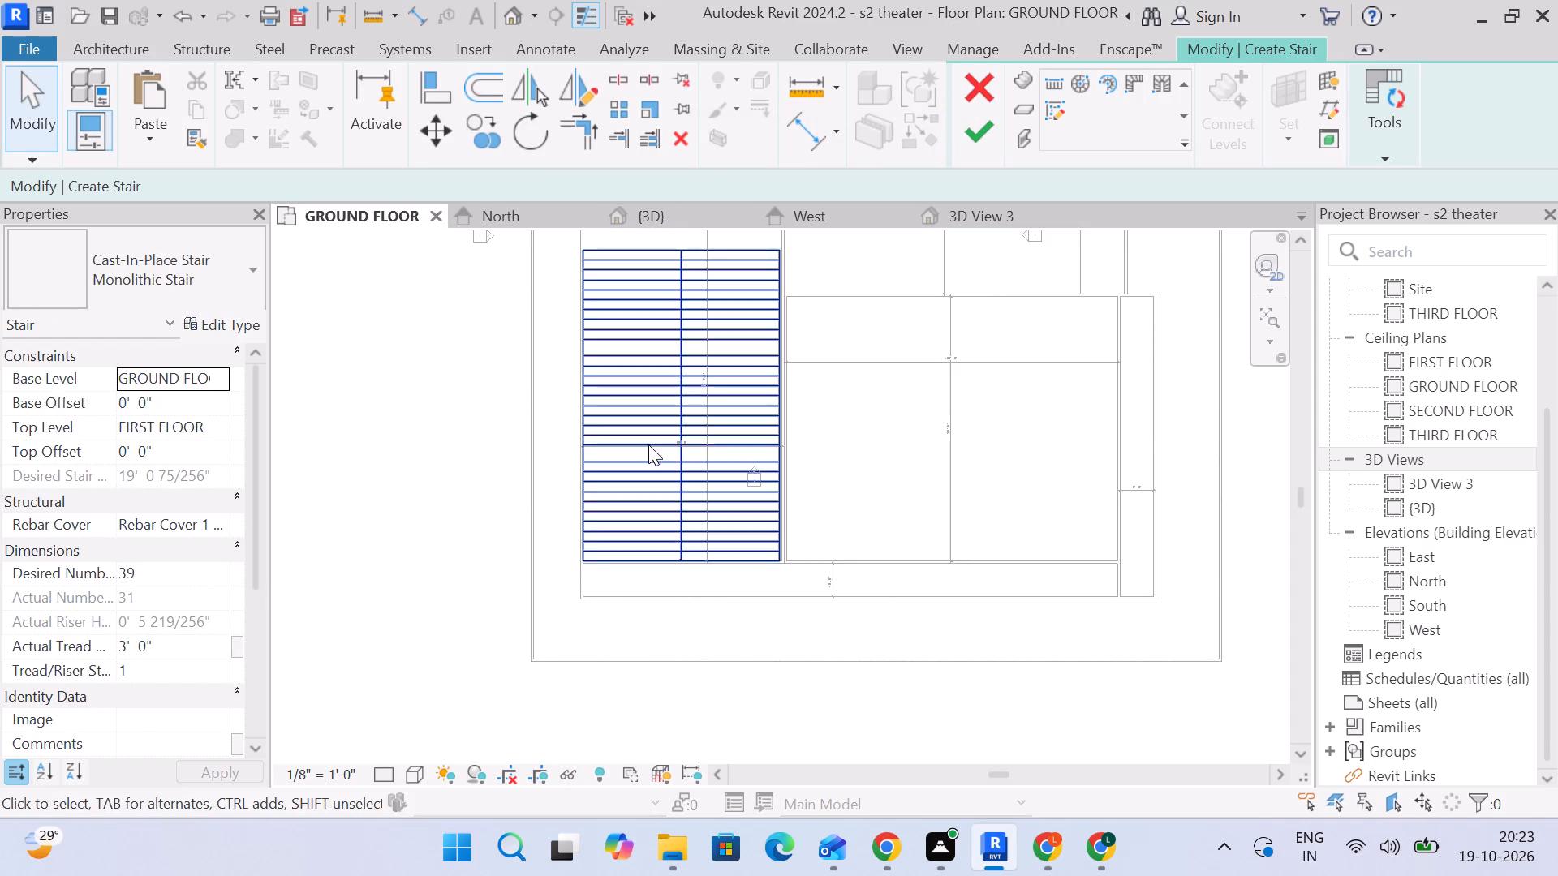
pyautogui.click(689, 417)
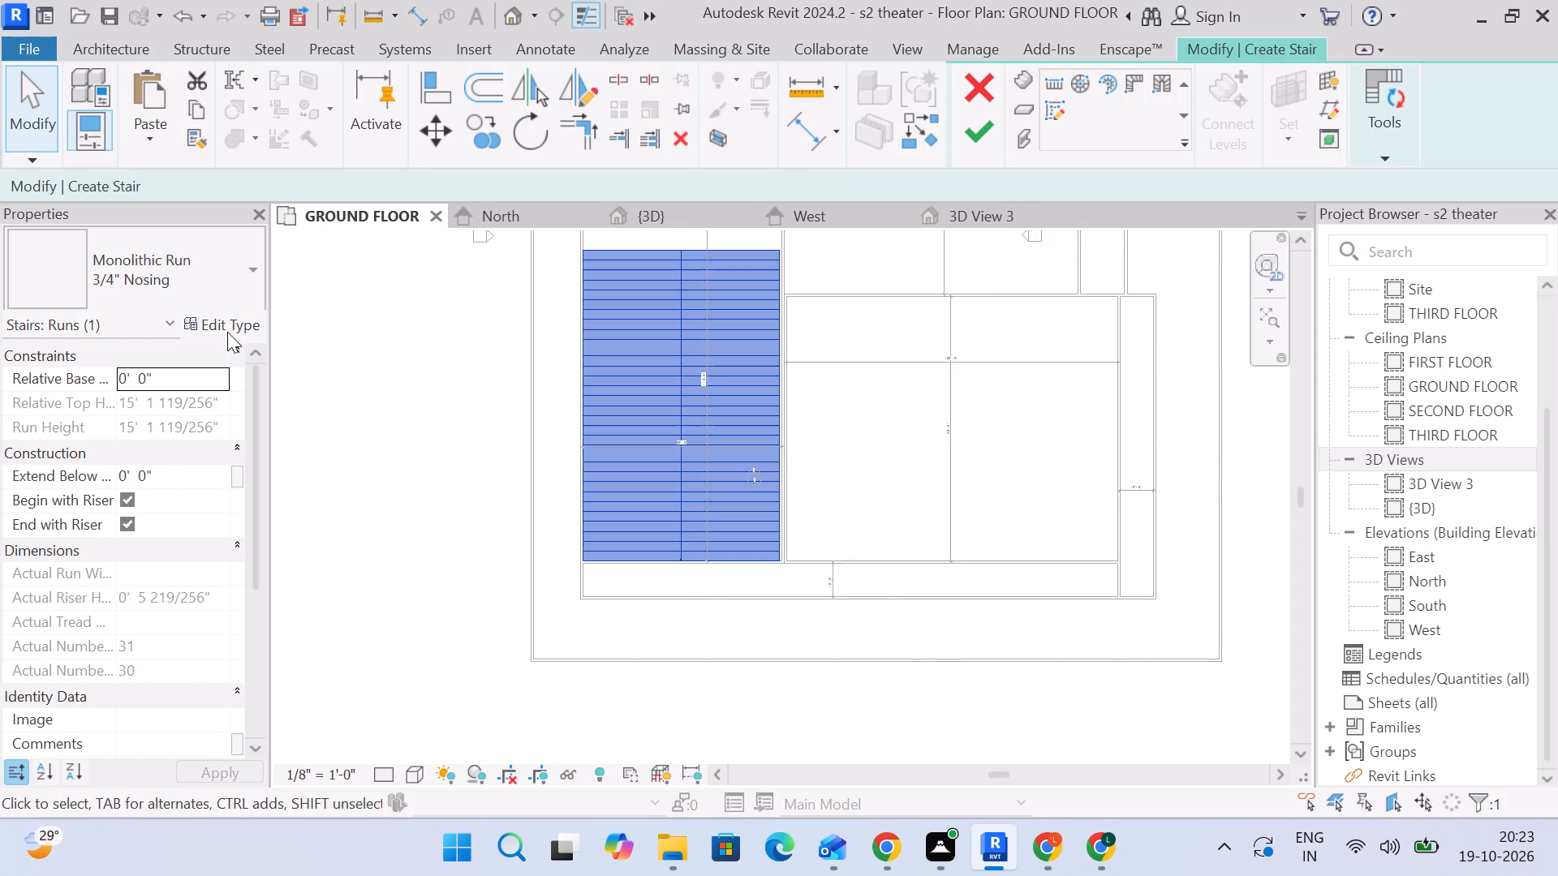
pyautogui.click(227, 325)
pyautogui.click(553, 23)
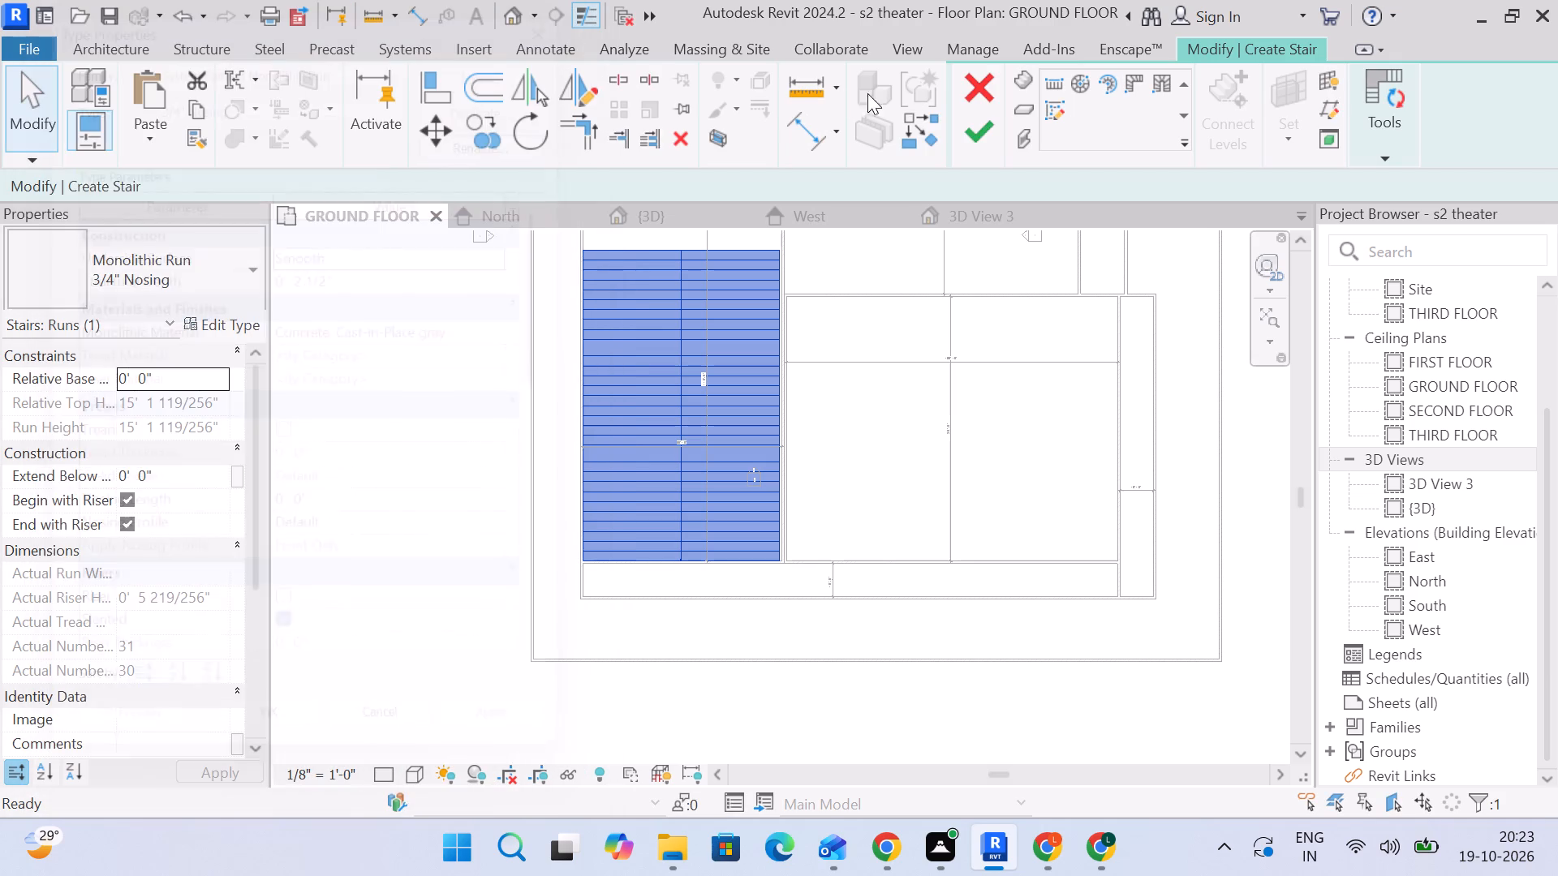
pyautogui.click(992, 141)
# Review the Monolithic Stair type's calculation rules from the GROUND FLOOR plan and check the stair in the {3D}, North and West views.
pyautogui.click(674, 470)
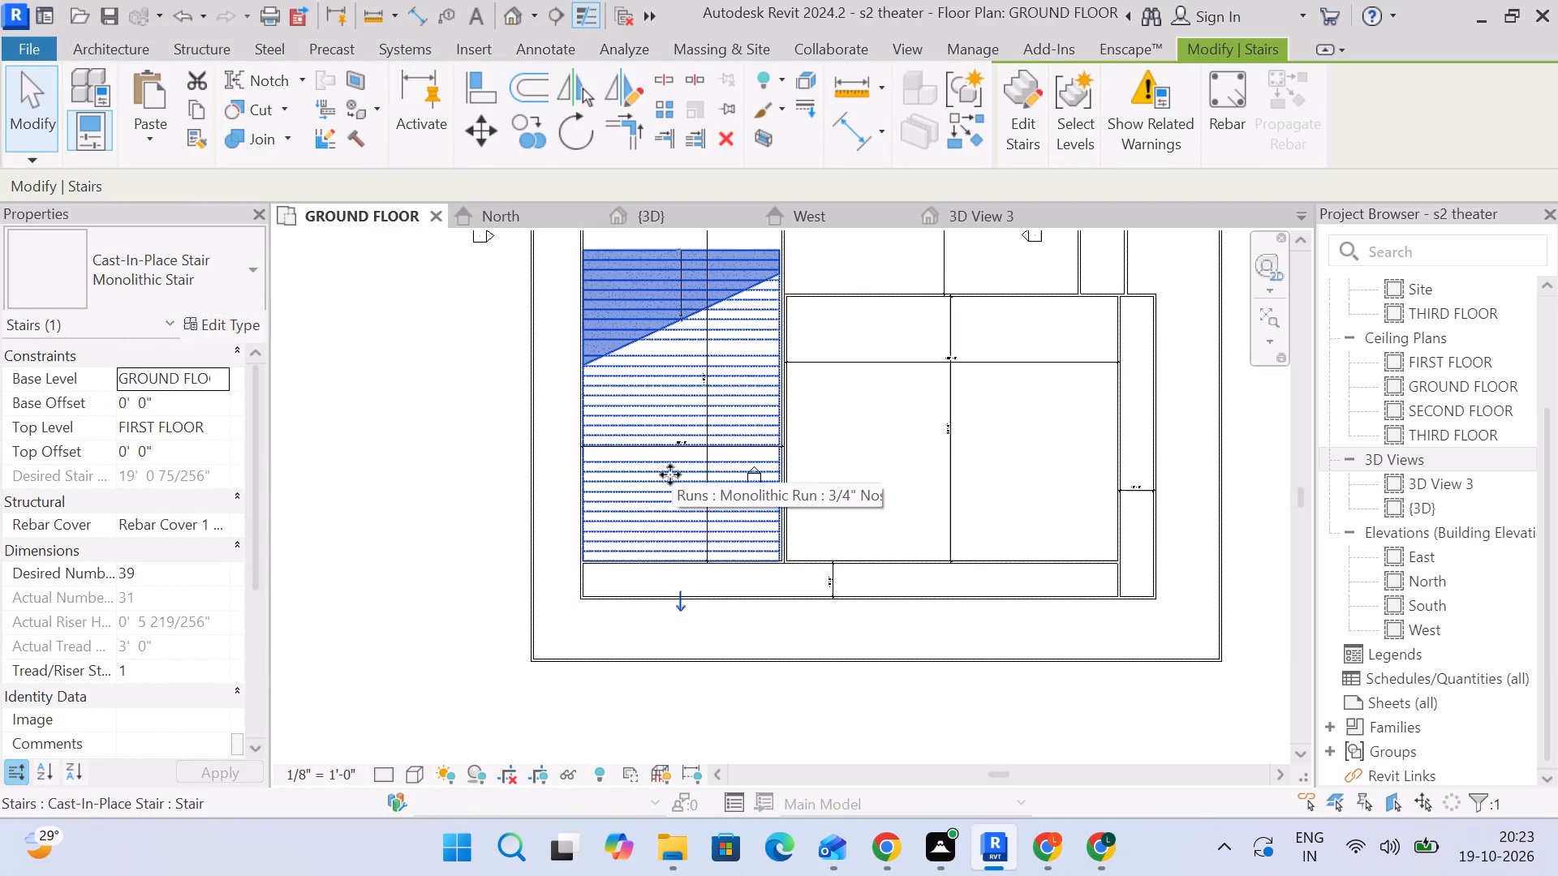
pyautogui.moveTo(669, 483); pyautogui.dragTo(703, 587, button='middle')
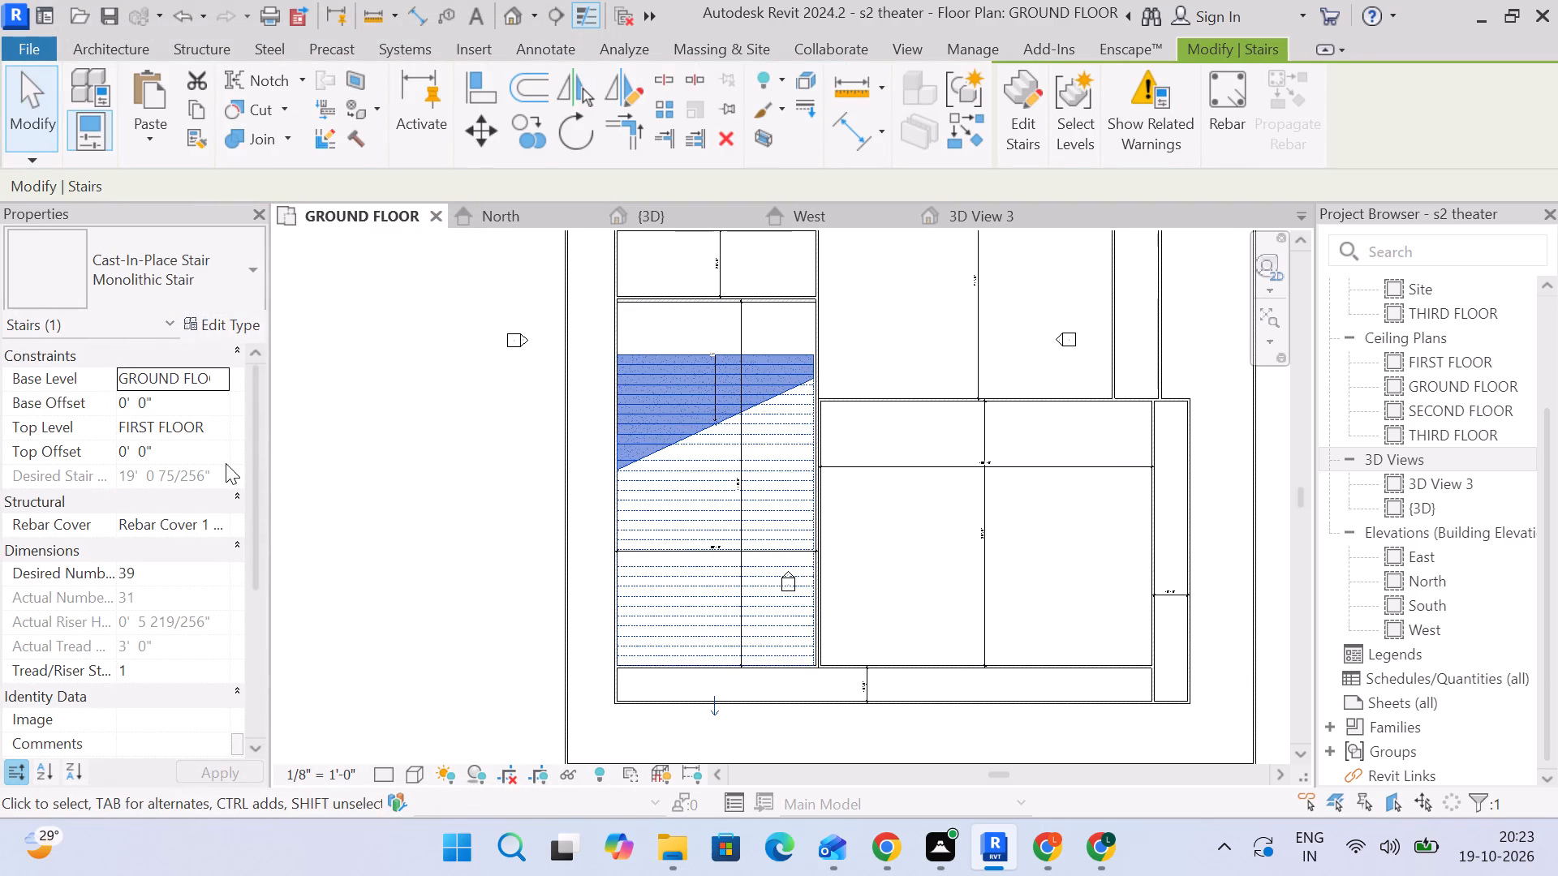
pyautogui.click(213, 324)
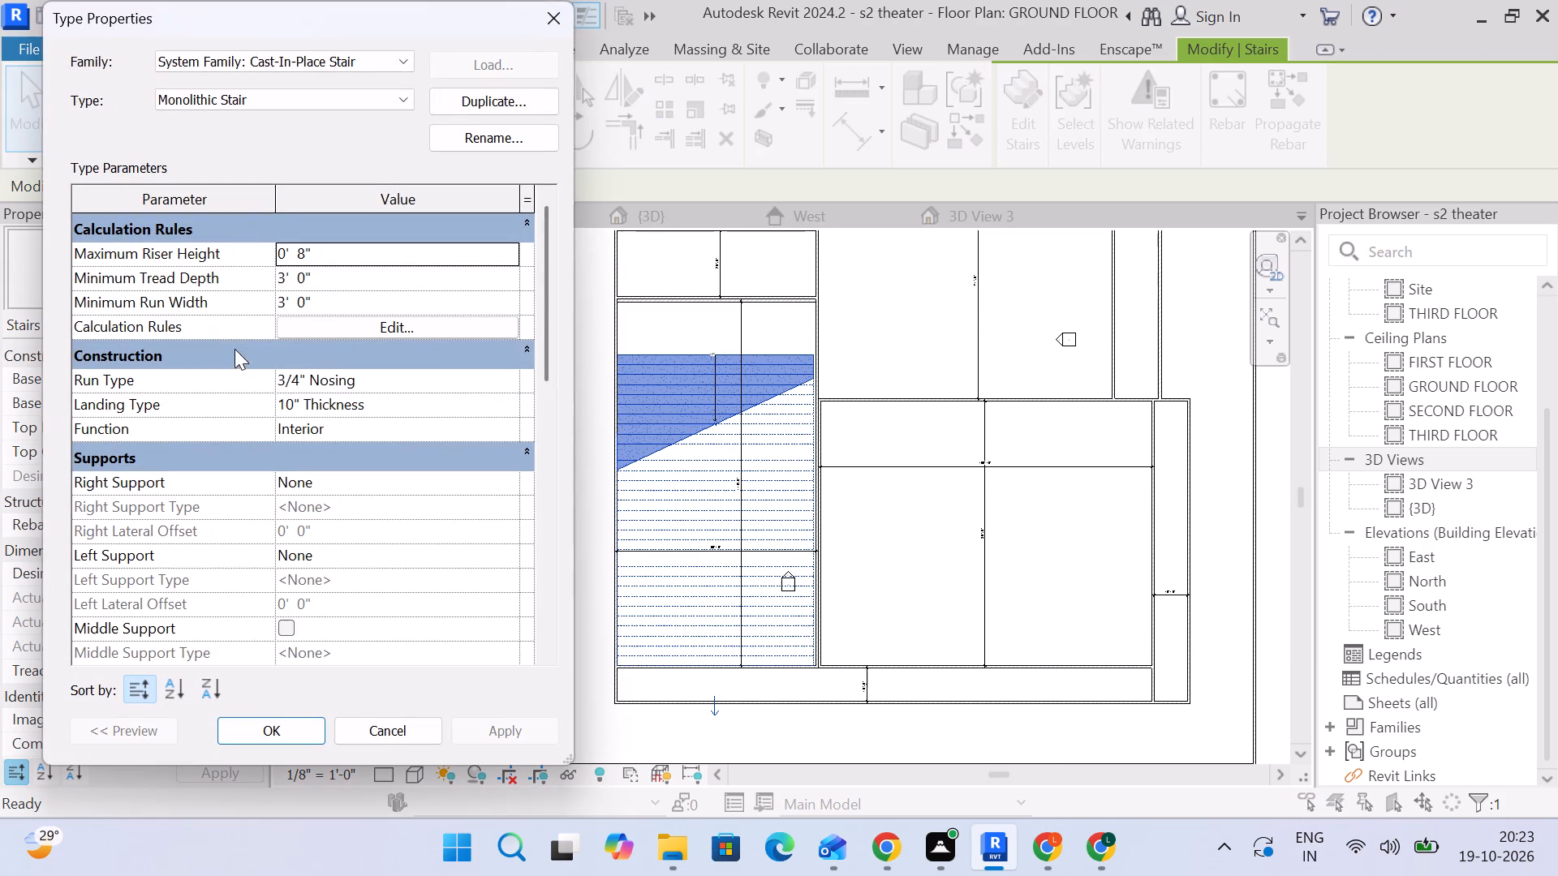
pyautogui.click(542, 738)
pyautogui.click(290, 732)
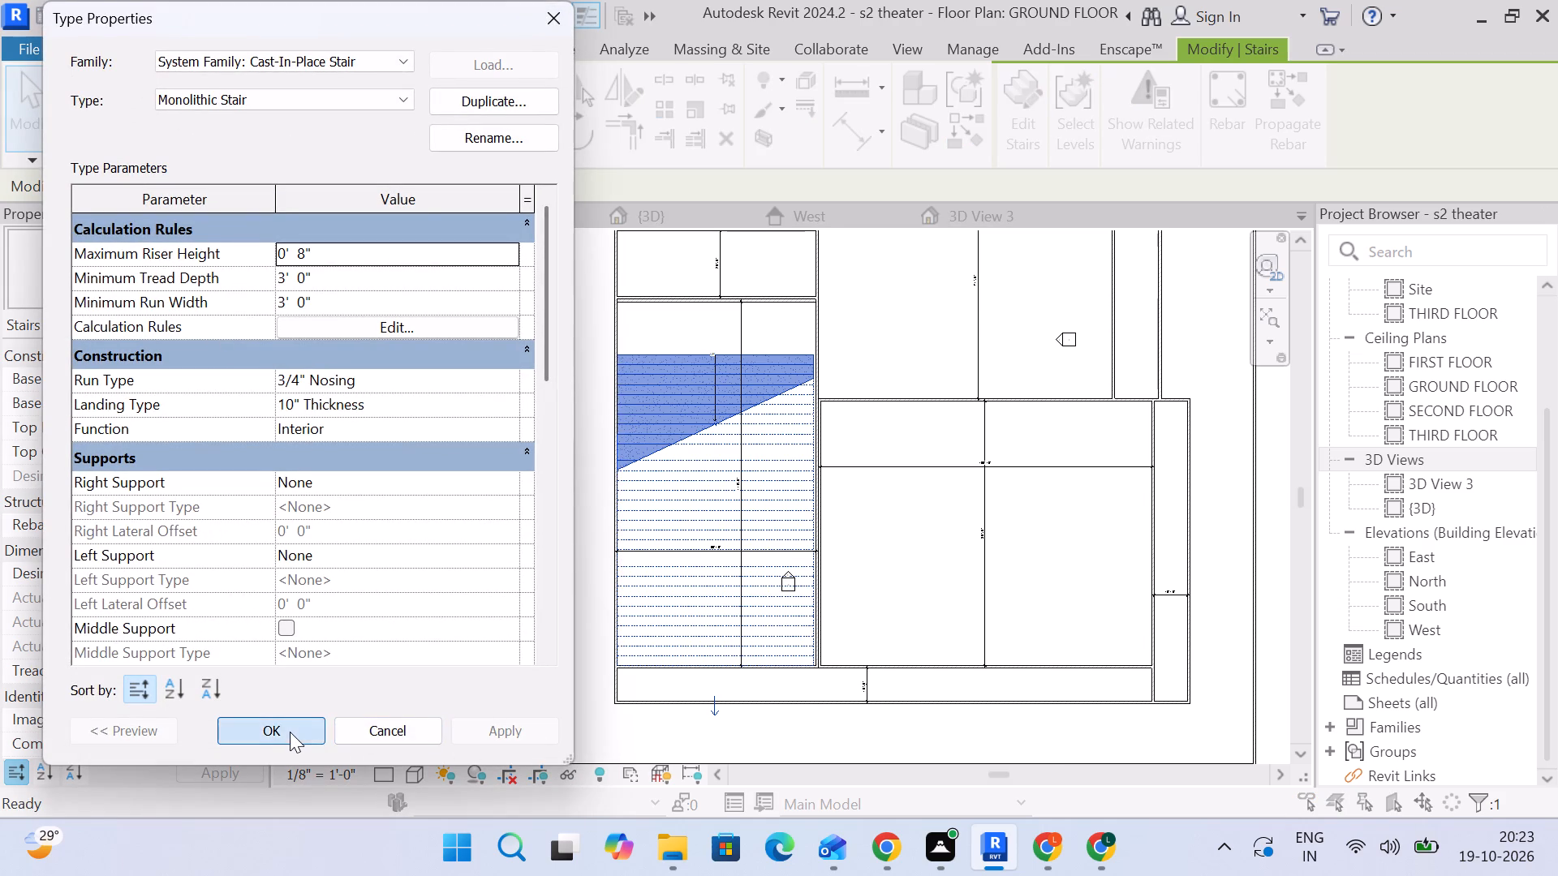
pyautogui.click(472, 535)
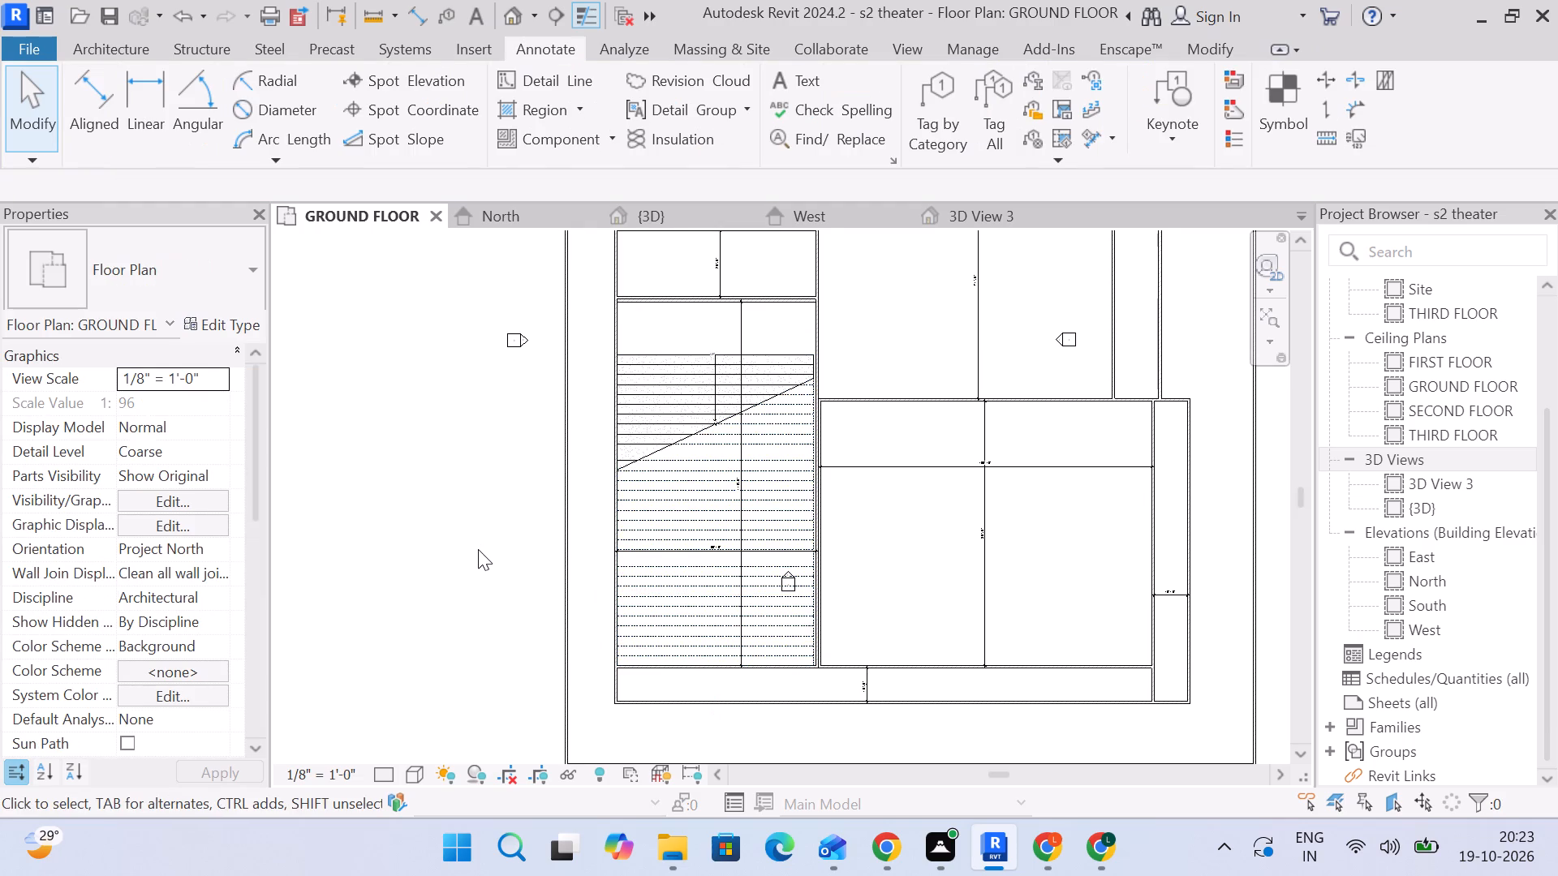
pyautogui.scroll(-3, 478, 549)
pyautogui.moveTo(480, 553); pyautogui.dragTo(417, 508, button='middle')
pyautogui.click(631, 207)
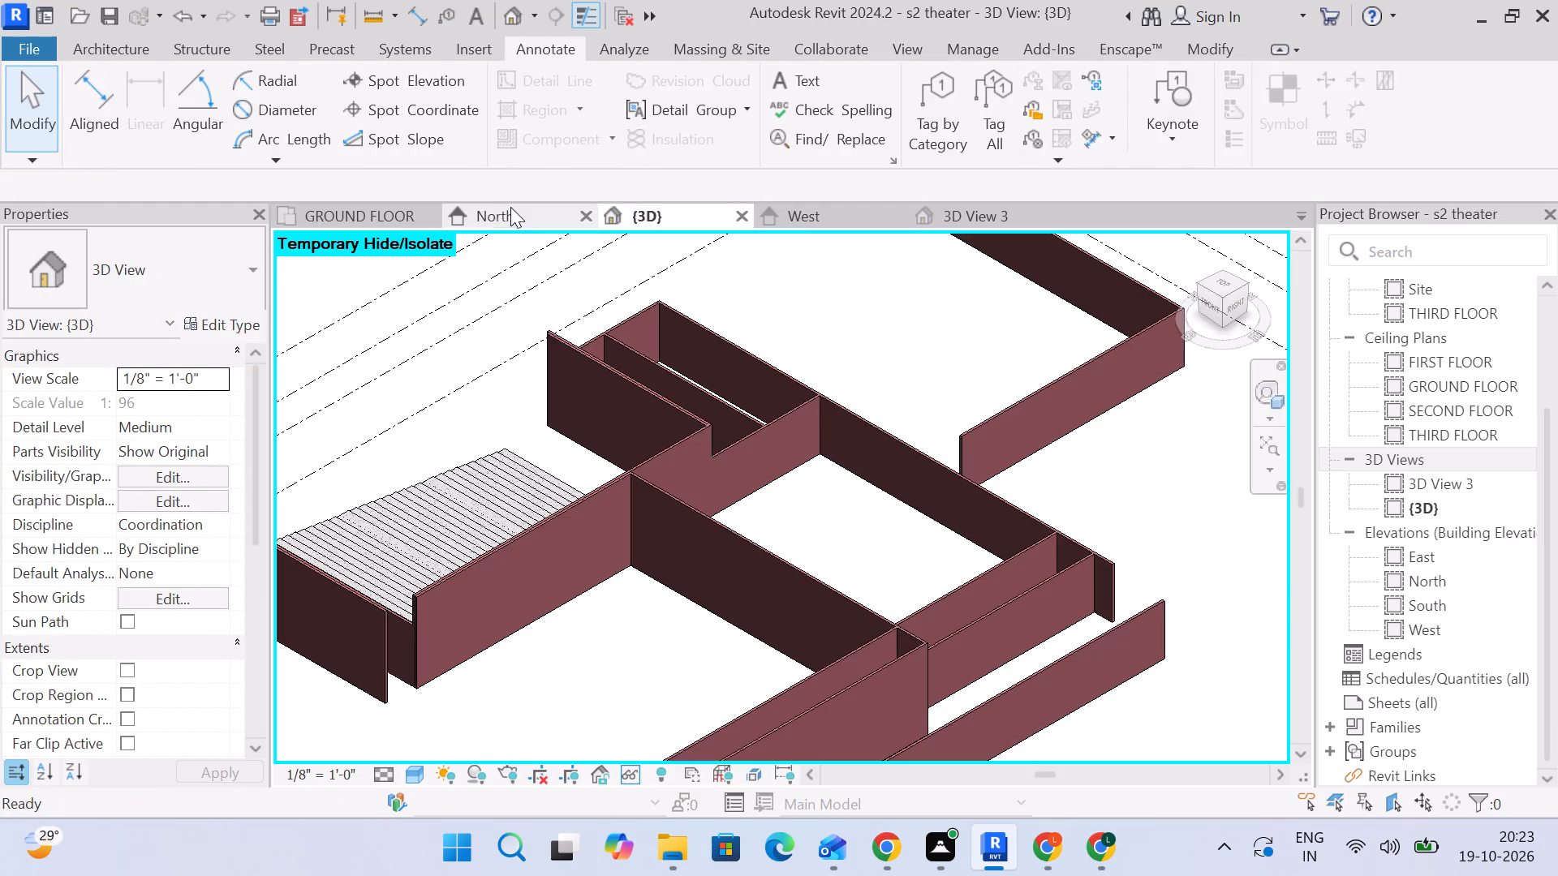
pyautogui.click(502, 212)
pyautogui.click(828, 221)
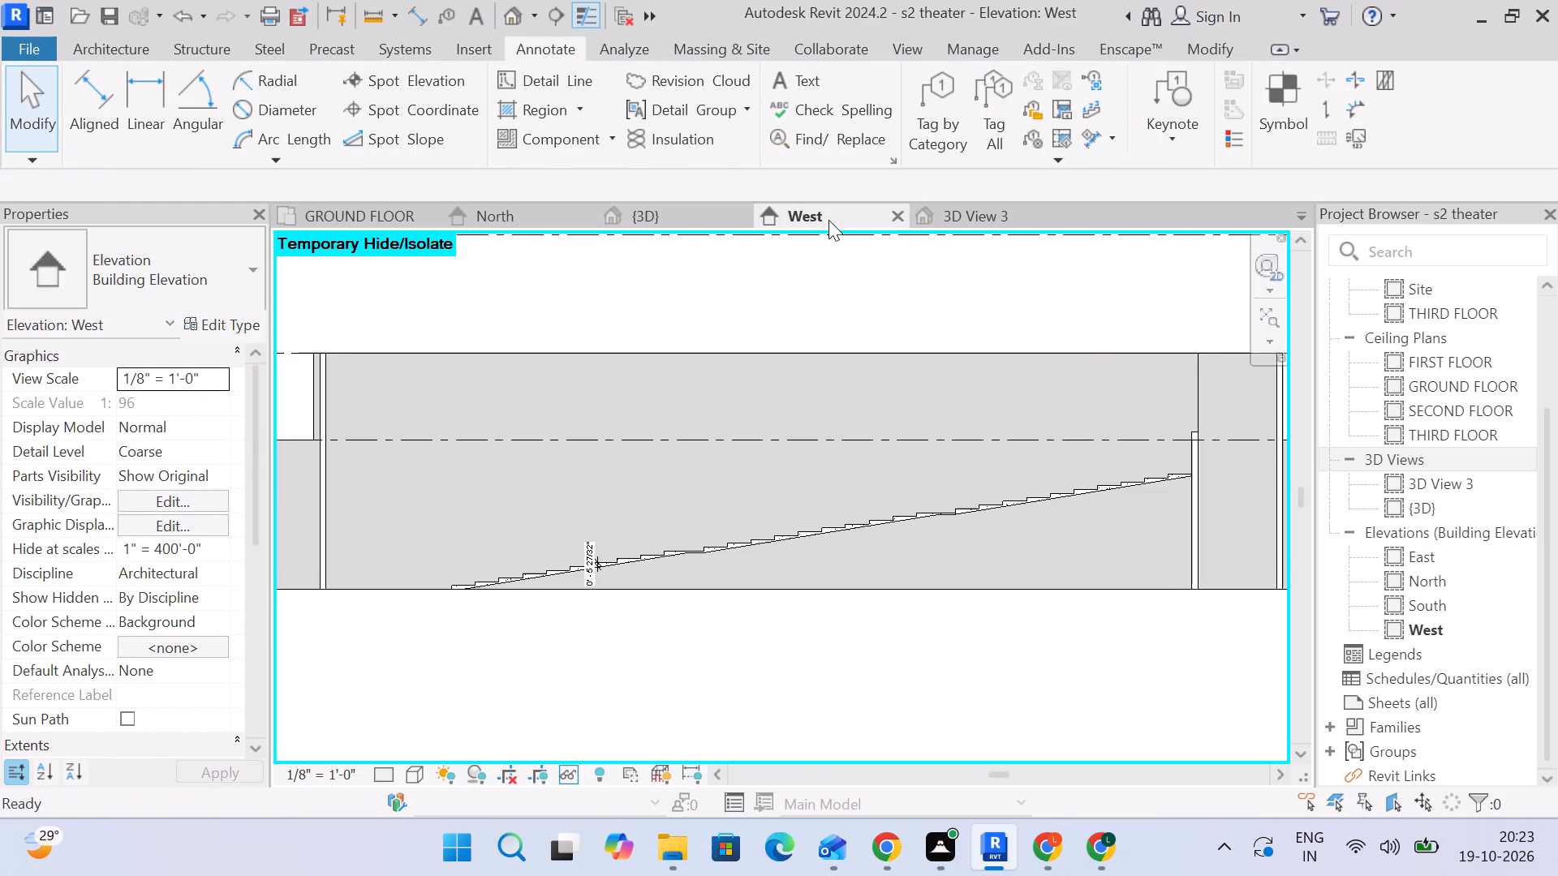
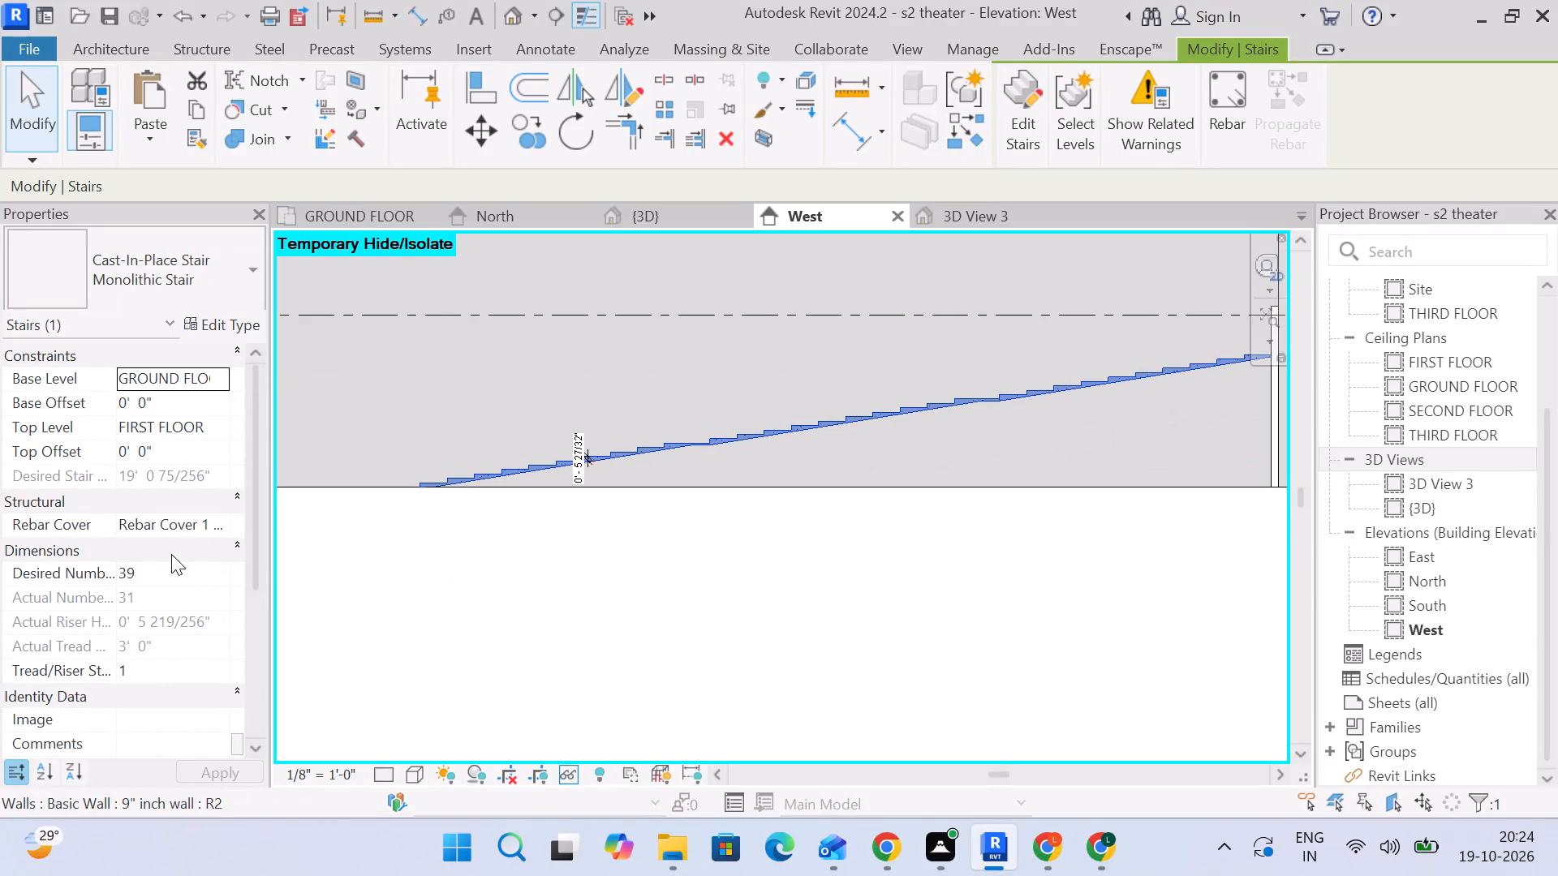
# Set the Maximum Riser Height of the selected stair's Monolithic Stair type to 7".
pyautogui.scroll(-3, 171, 554)
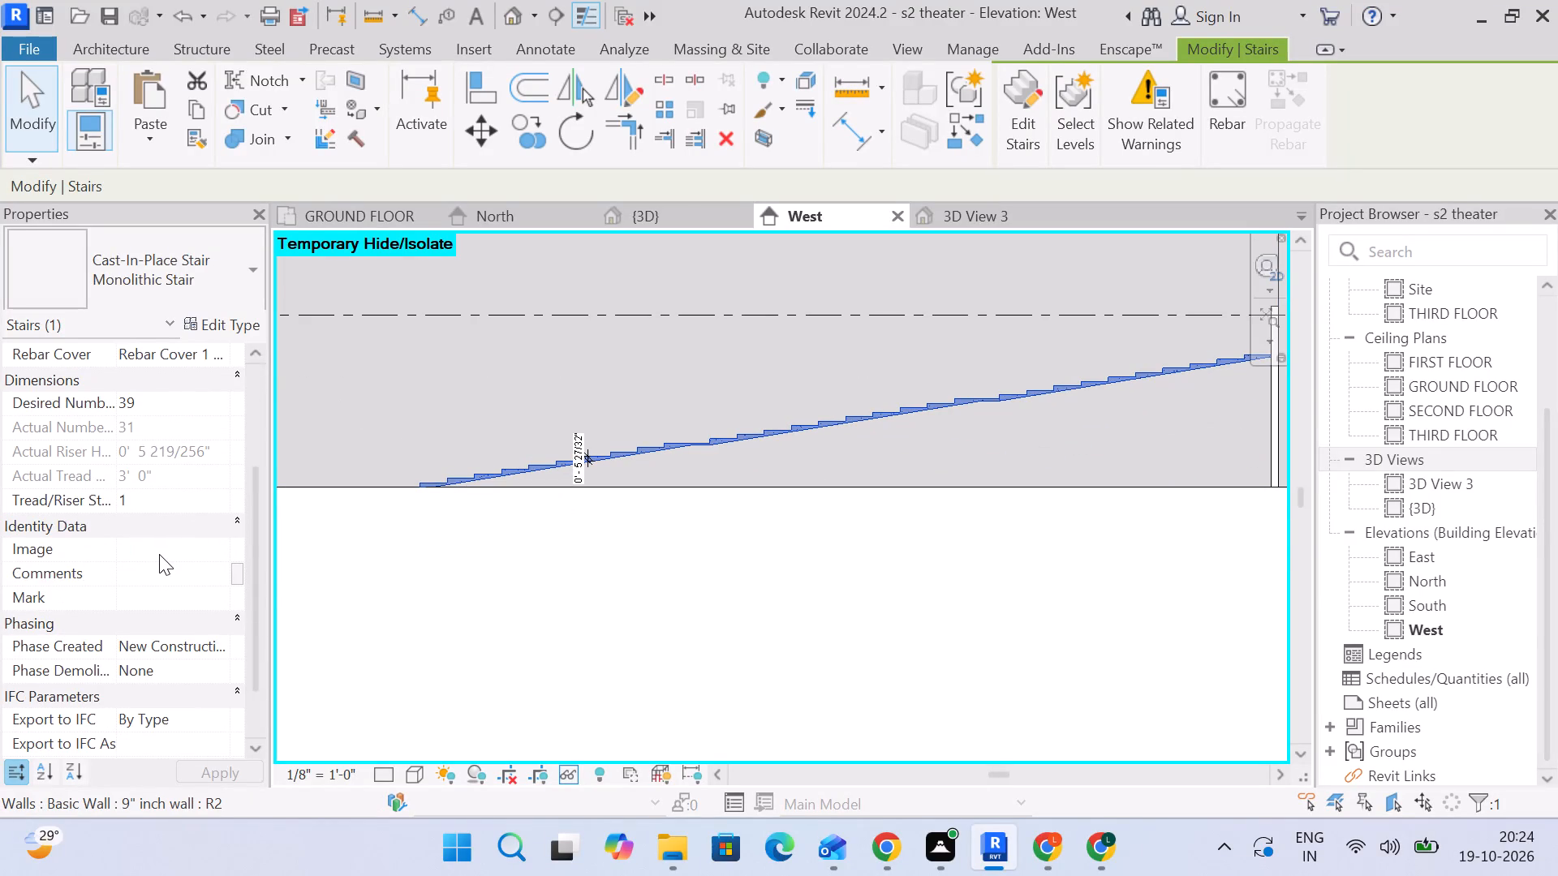
pyautogui.scroll(3, 159, 554)
pyautogui.click(234, 322)
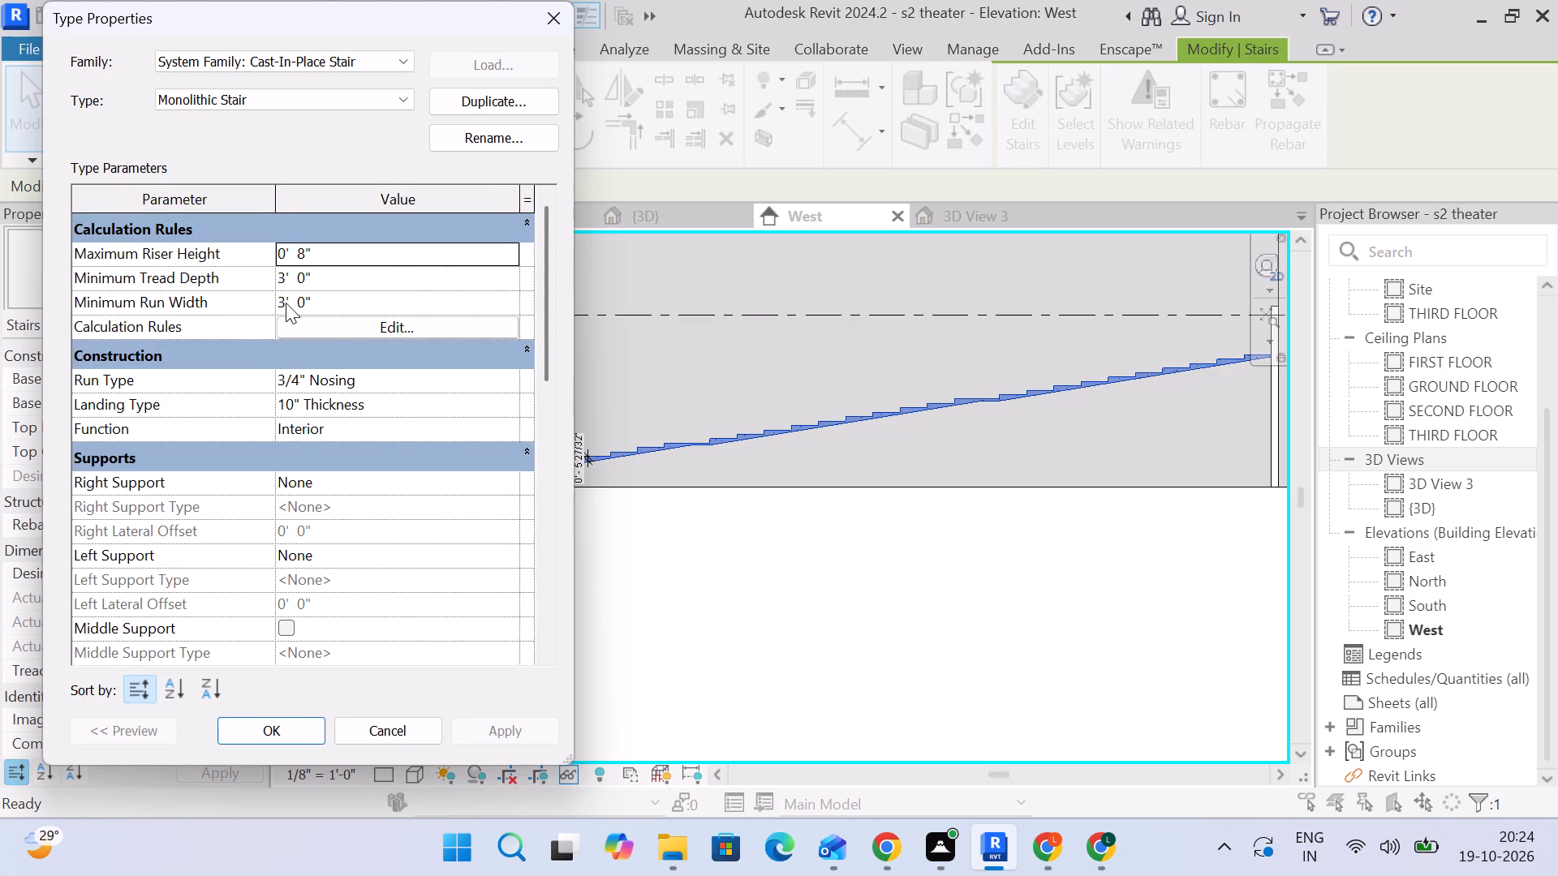
pyautogui.click(461, 255)
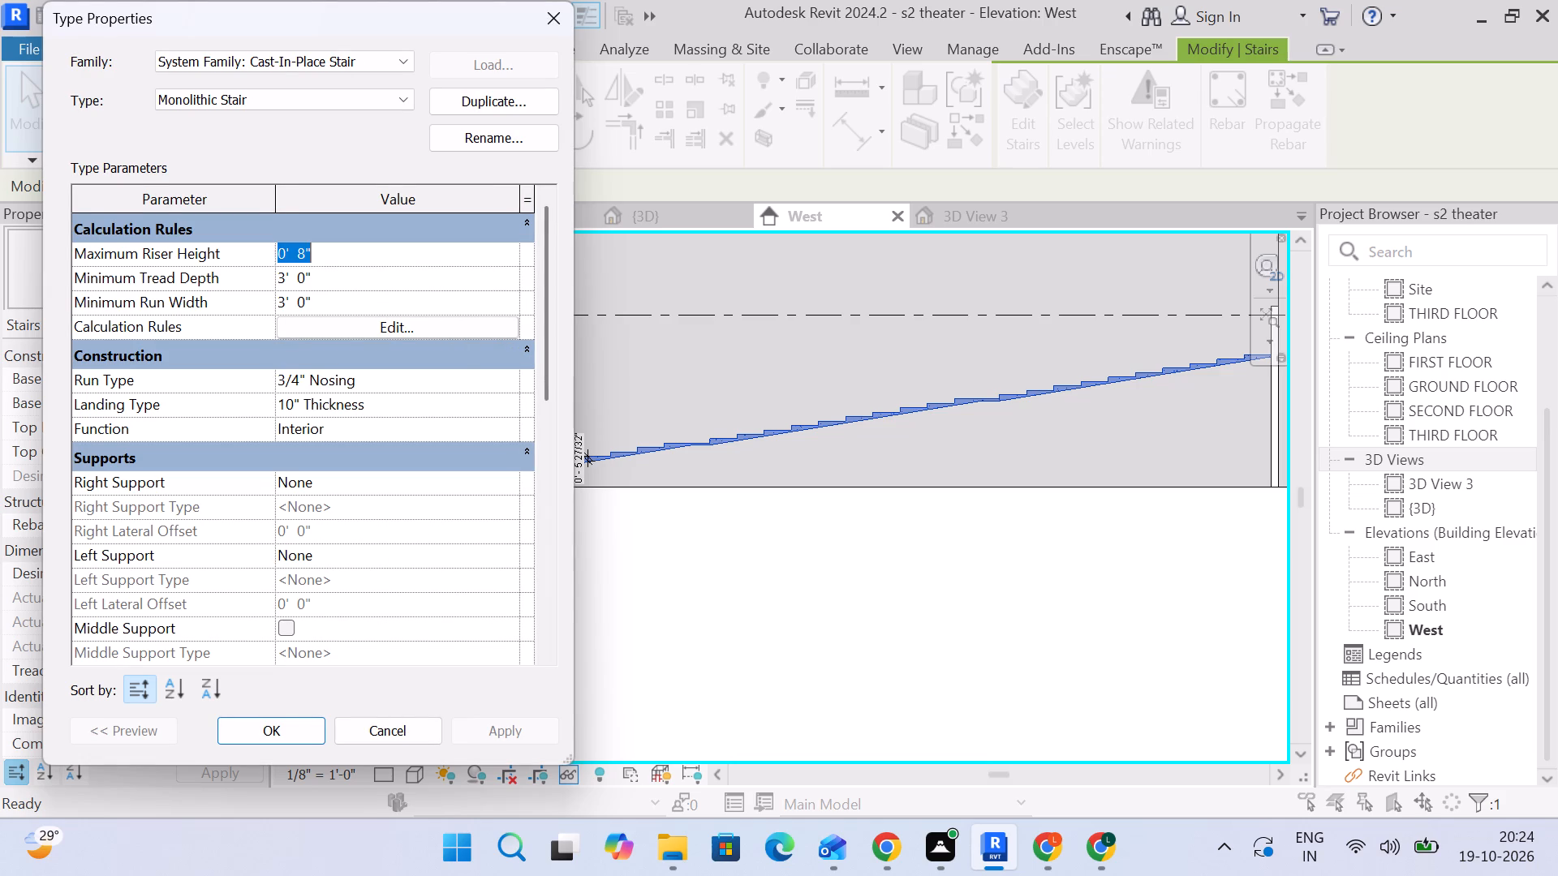
pyautogui.click(461, 255)
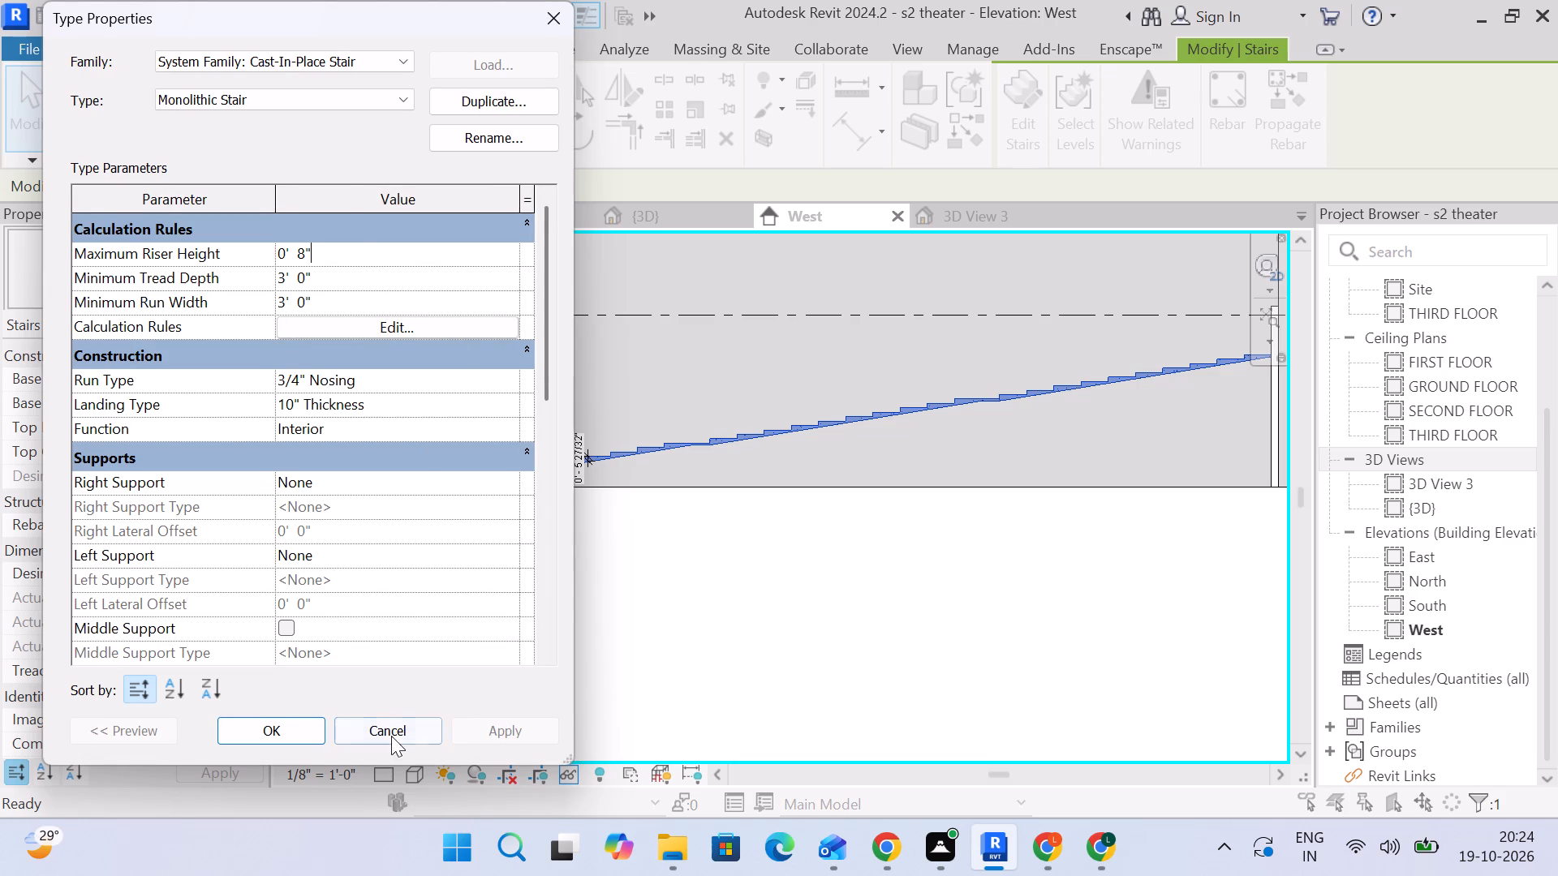
pyautogui.click(346, 259)
pyautogui.moveTo(342, 259); pyautogui.dragTo(239, 252)
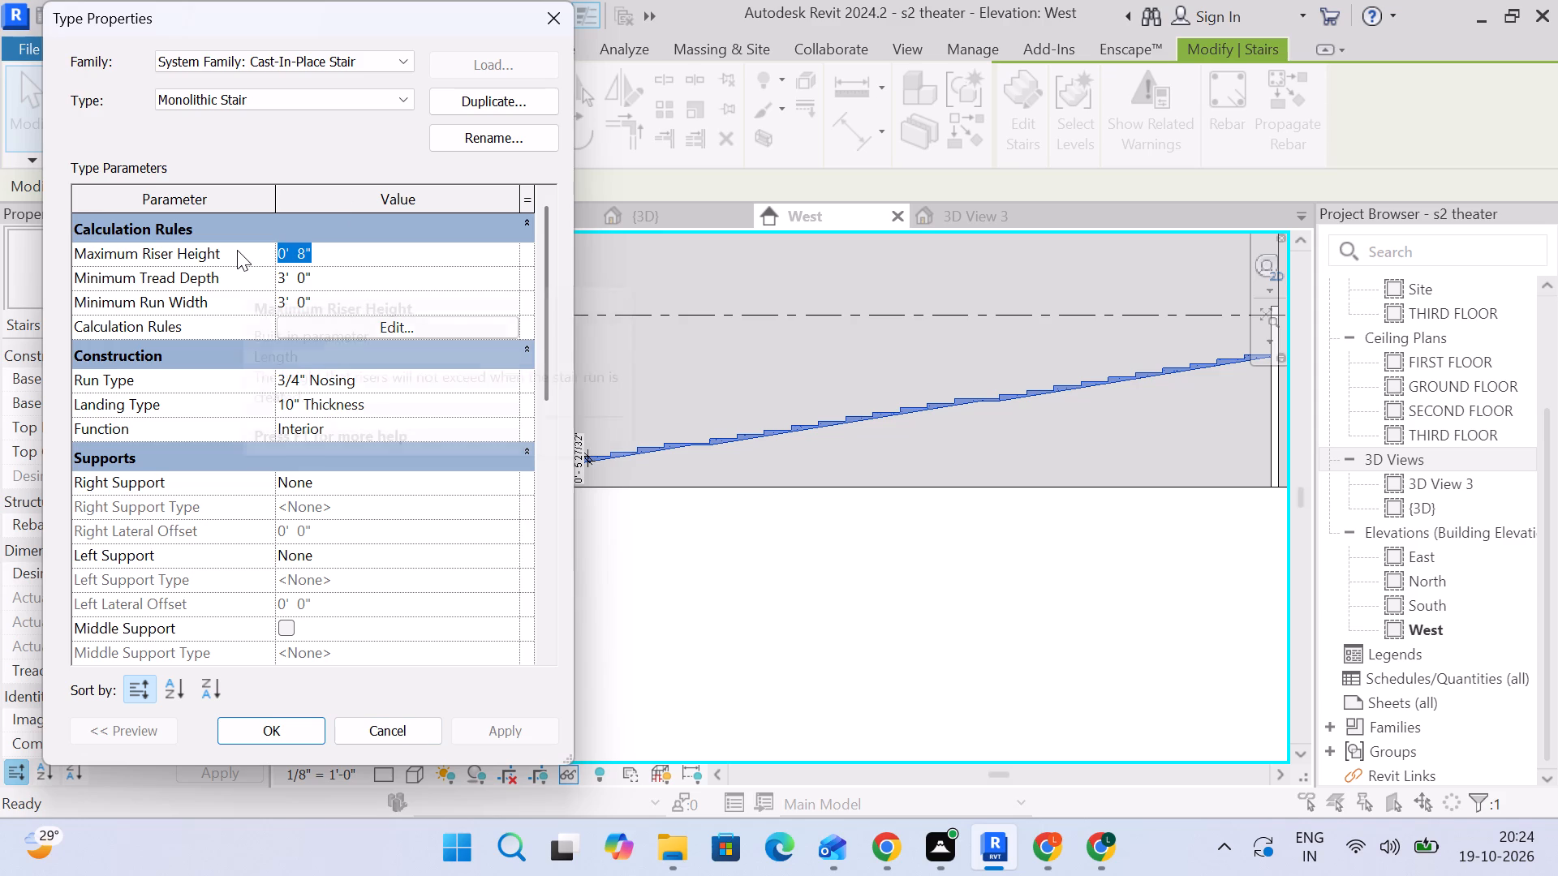
pyautogui.press('8')
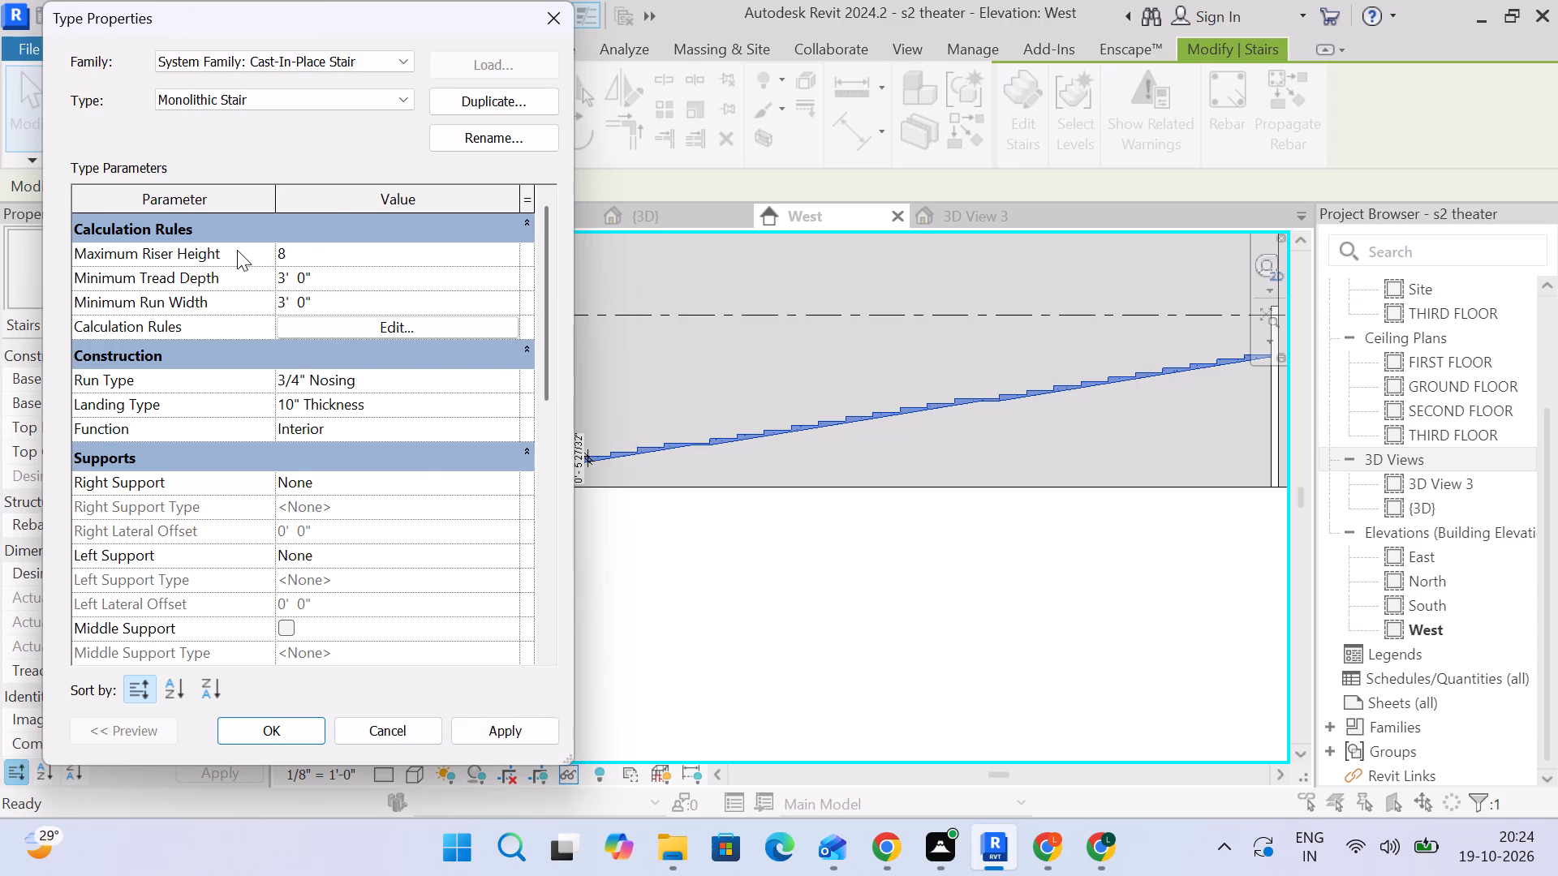
pyautogui.hotkey('shift', '"')
pyautogui.press('Return')
pyautogui.press('7')
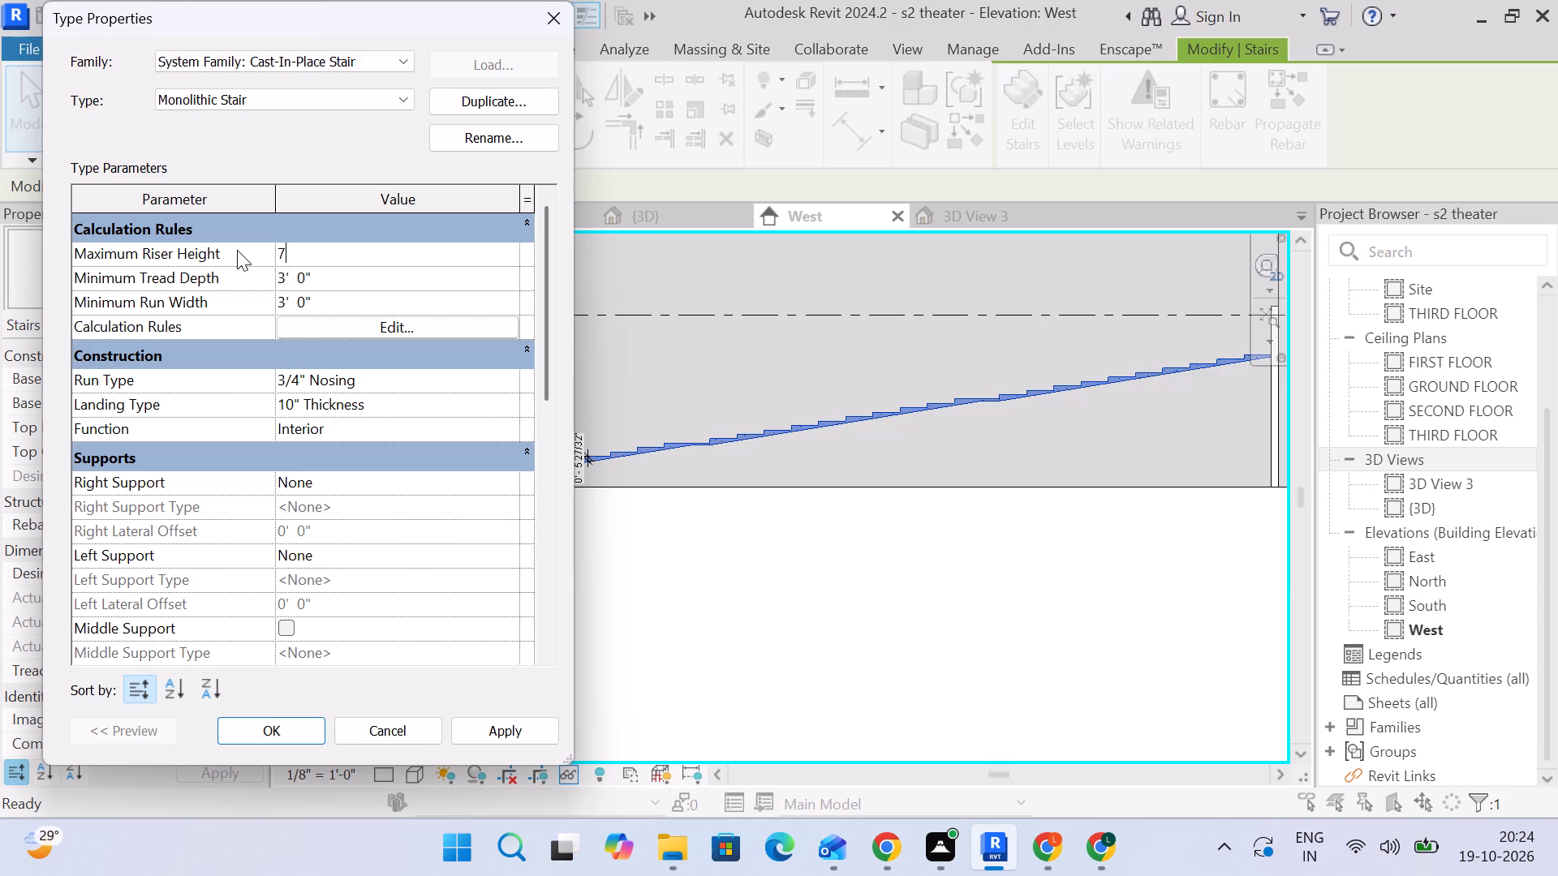
pyautogui.hotkey('shift', '"')
pyautogui.press('Return')
pyautogui.click(487, 735)
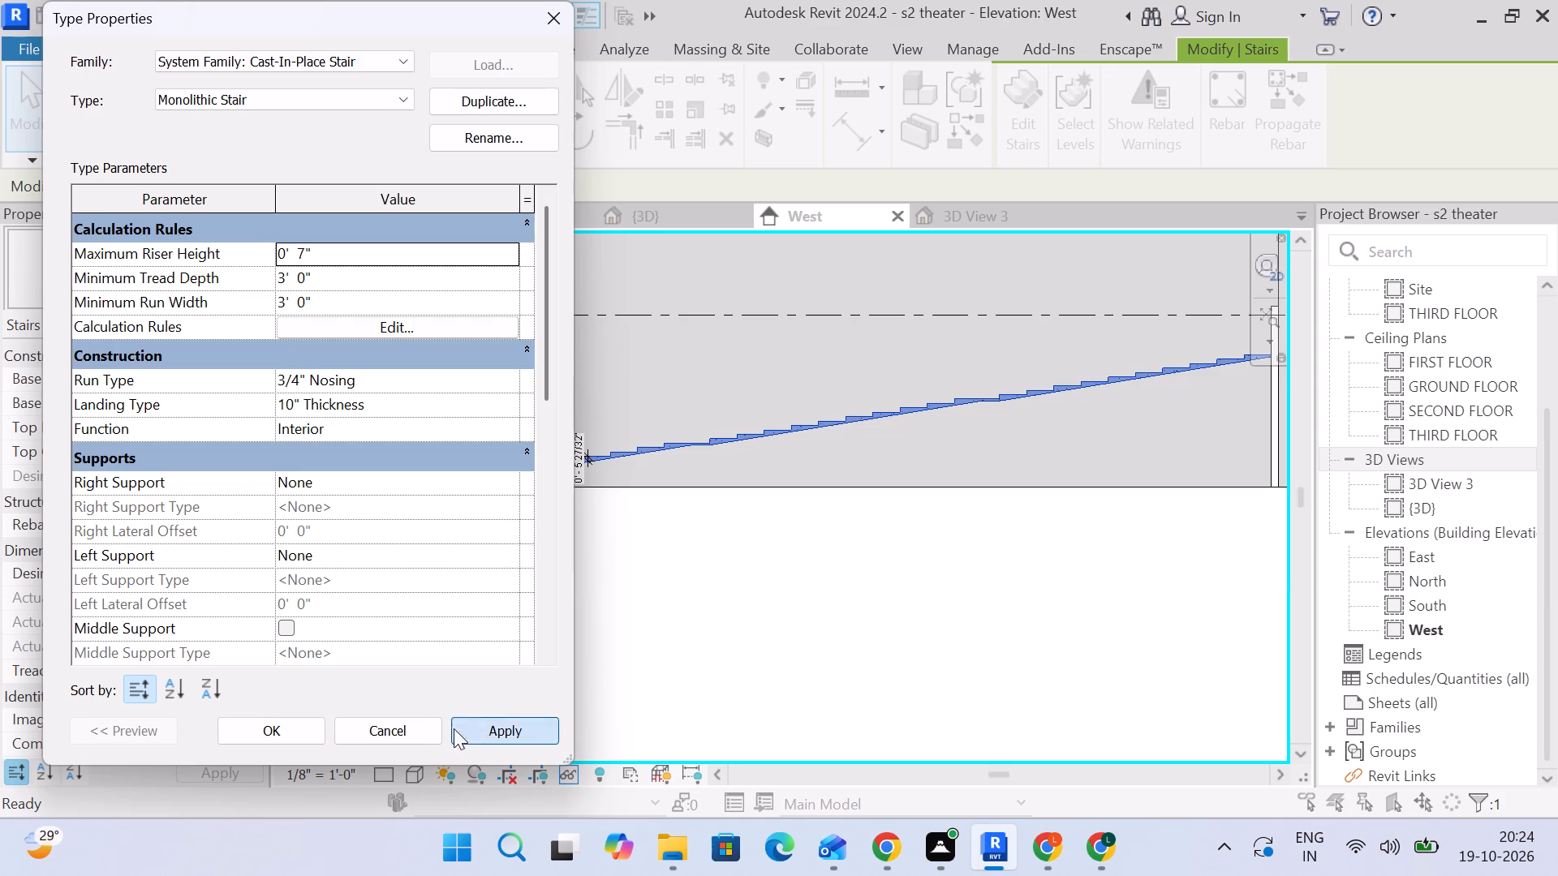
pyautogui.click(301, 728)
# Delete the riser height dimension on the lower part of the stair in the West elevation.
pyautogui.scroll(3, 579, 457)
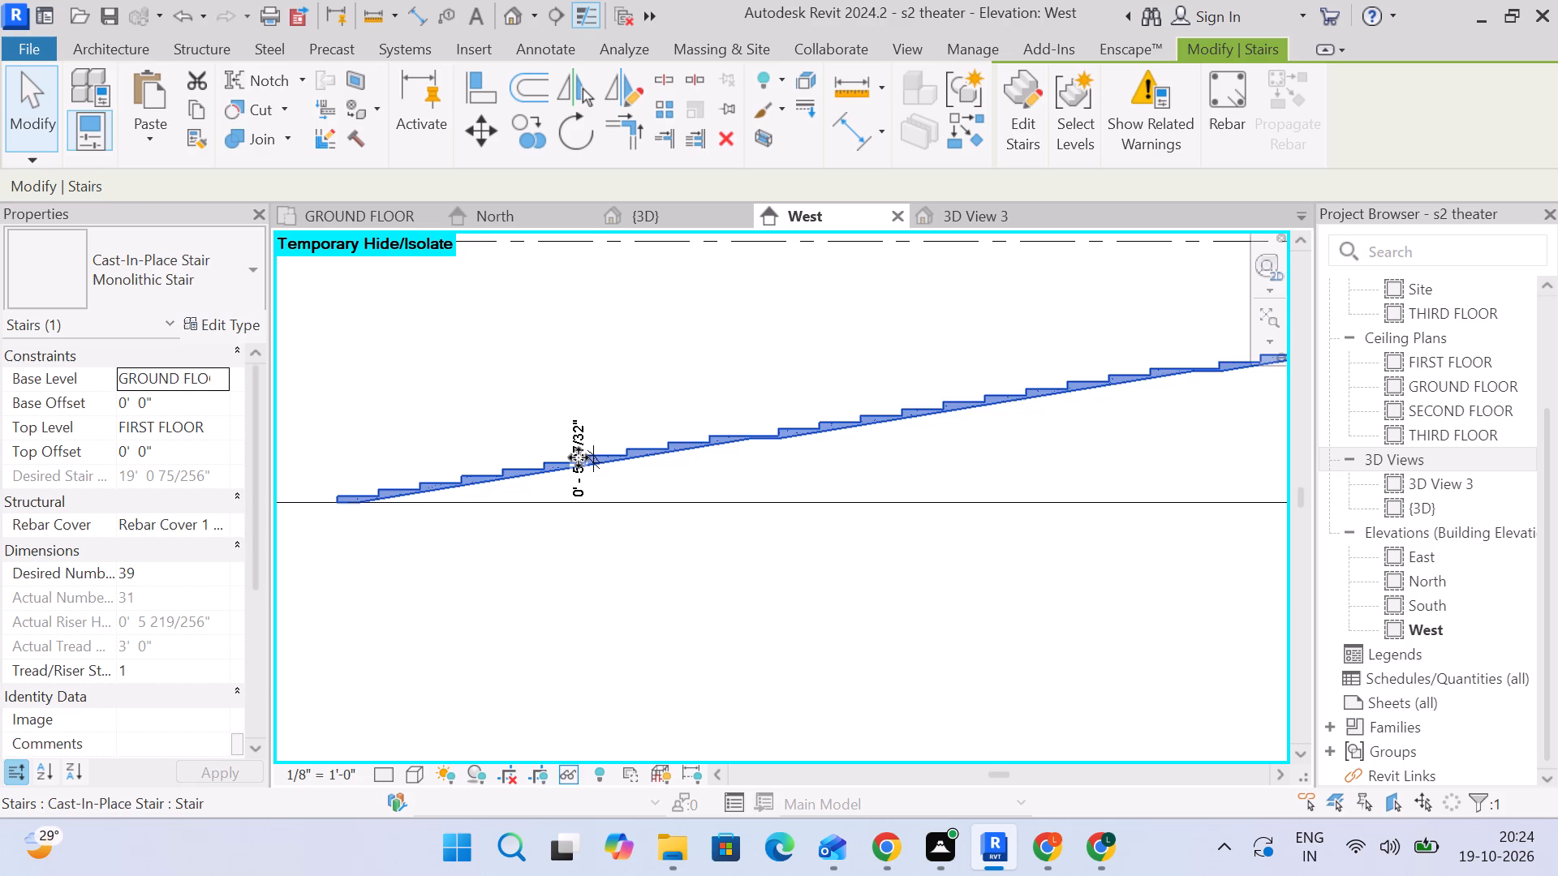
pyautogui.click(562, 578)
pyautogui.click(575, 468)
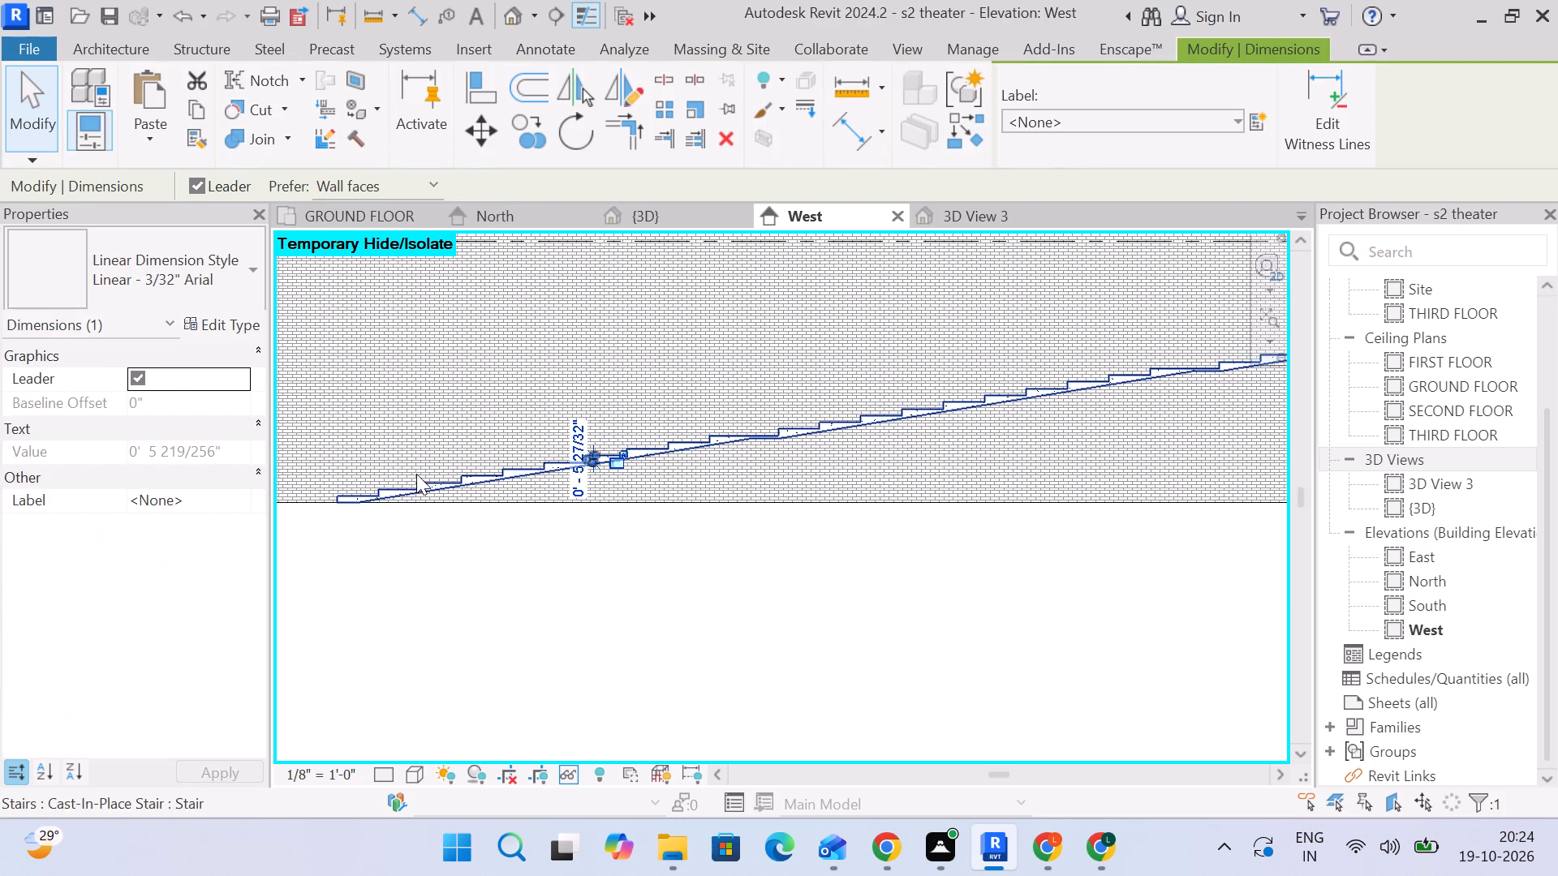
pyautogui.press('Delete')
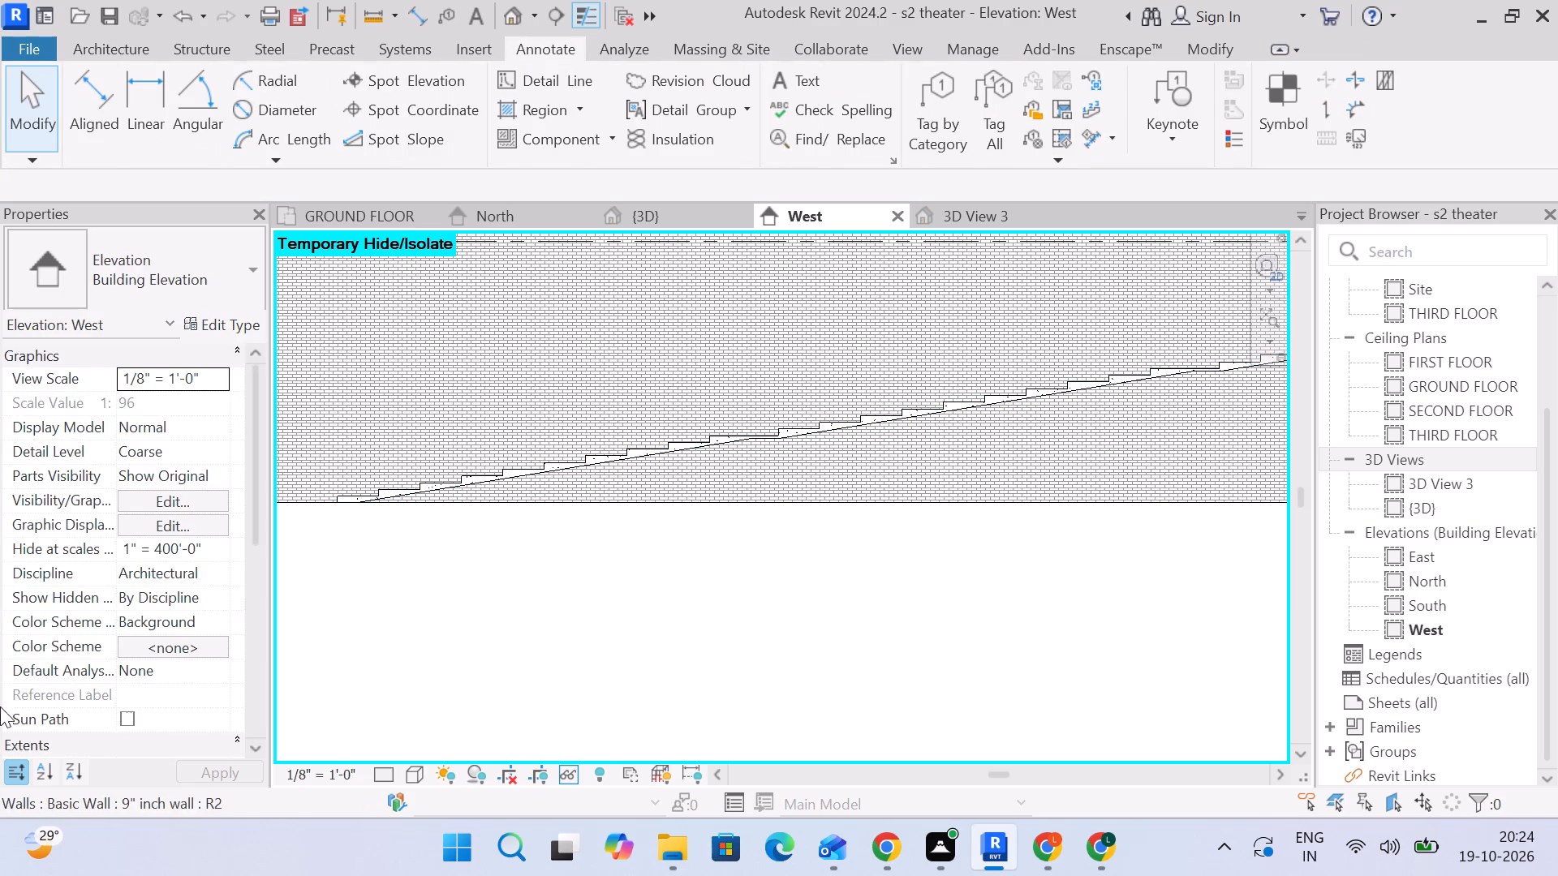
# Examine the stair's rise from the ground line toward the FIRST FLOOR level in the West elevation.
pyautogui.scroll(-4, 1072, 363)
pyautogui.moveTo(1073, 355); pyautogui.dragTo(905, 305, button='middle')
pyautogui.click(1039, 303)
pyautogui.moveTo(1095, 362); pyautogui.dragTo(999, 430, button='middle')
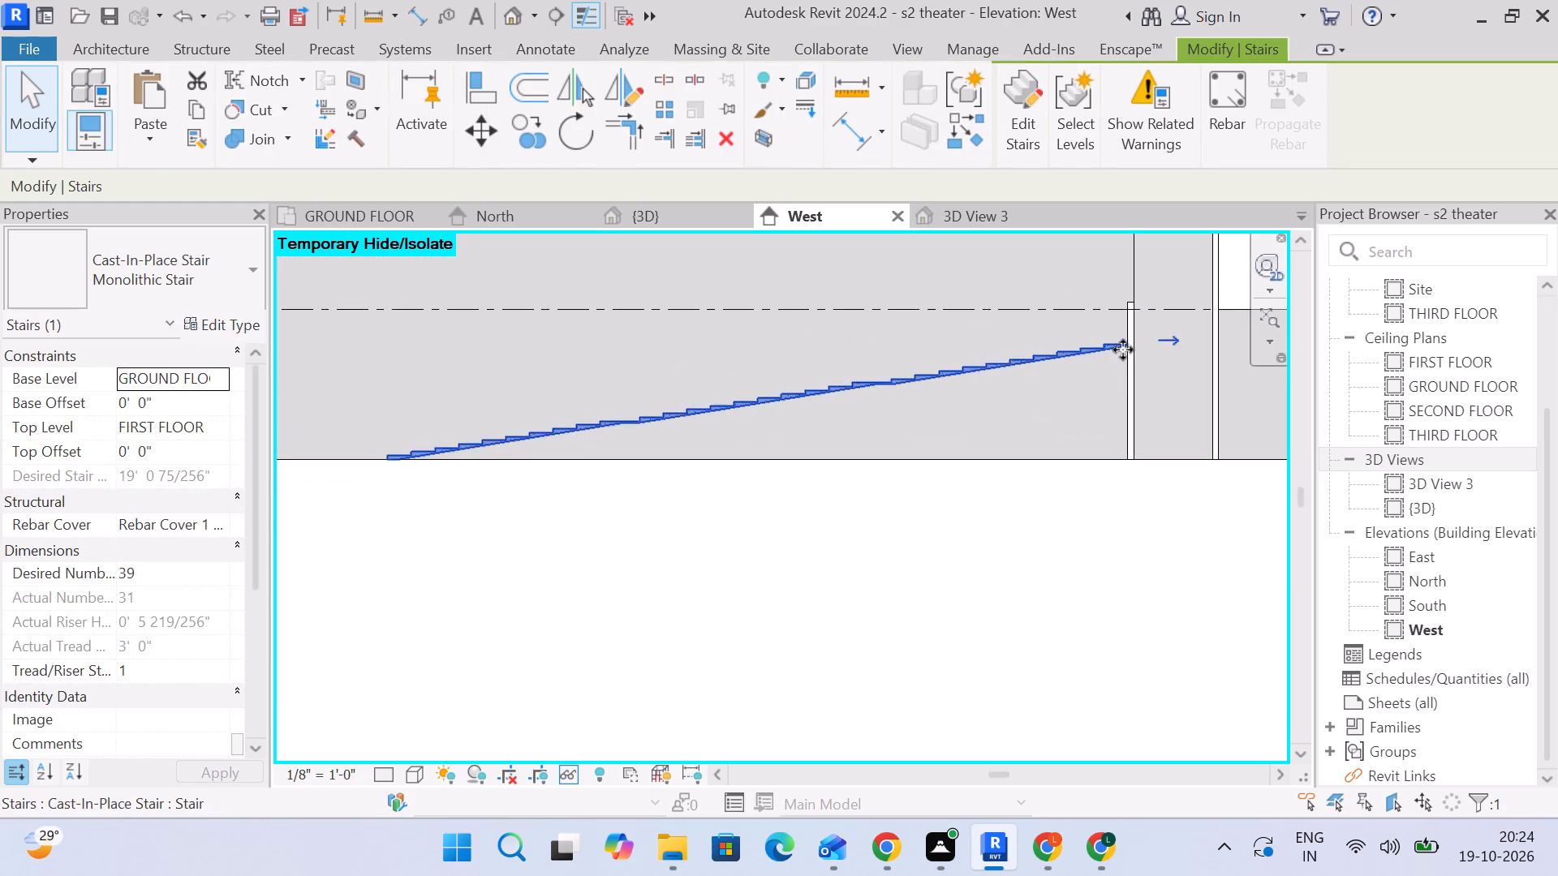
pyautogui.scroll(3, 1124, 346)
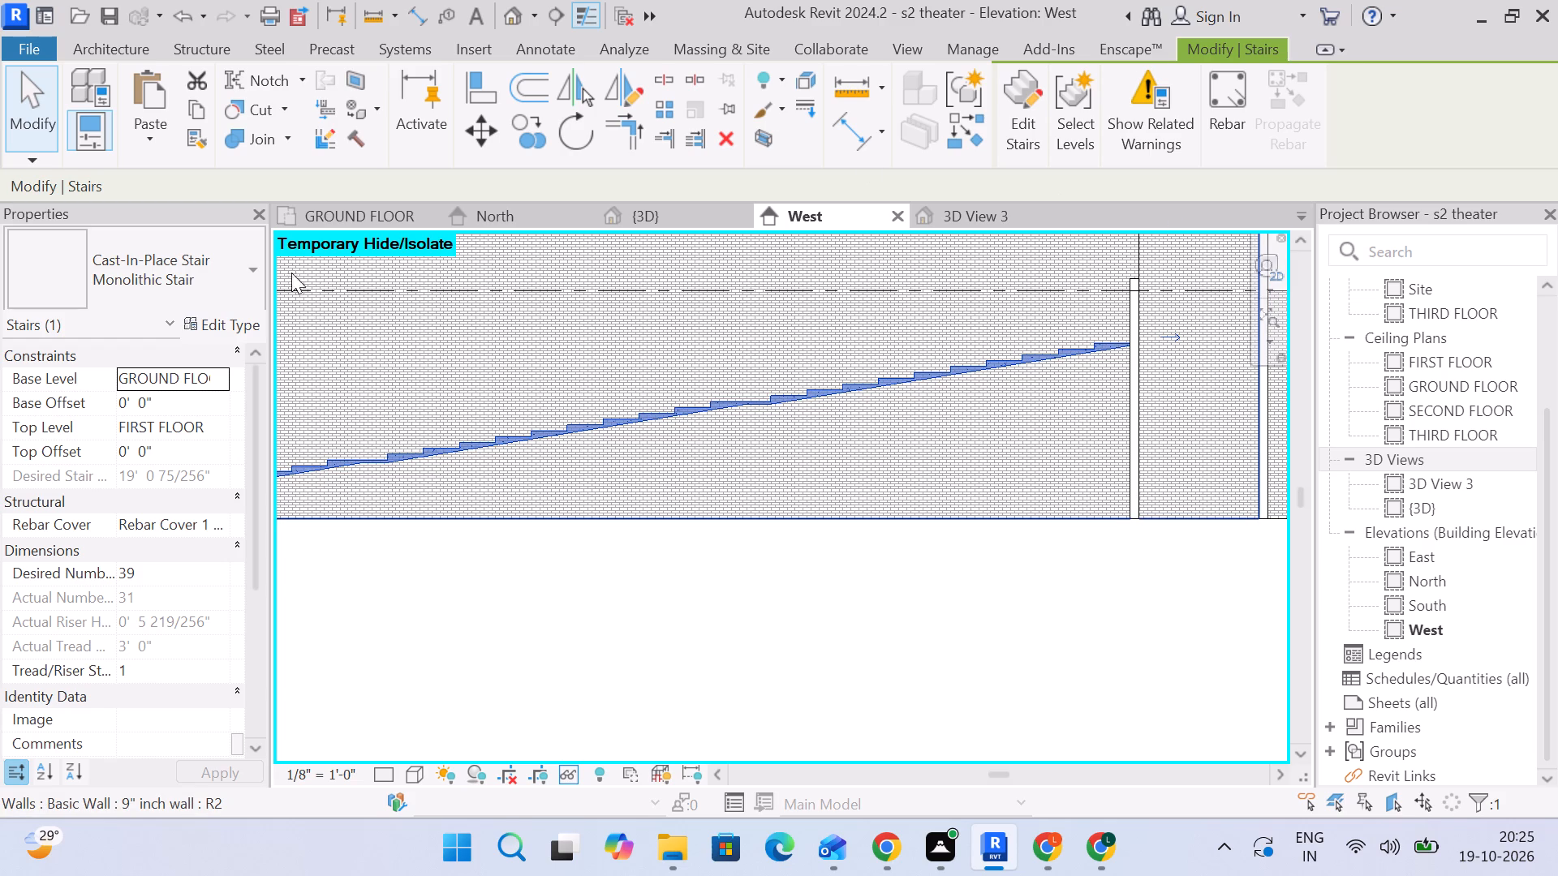
pyautogui.scroll(-4, 1073, 407)
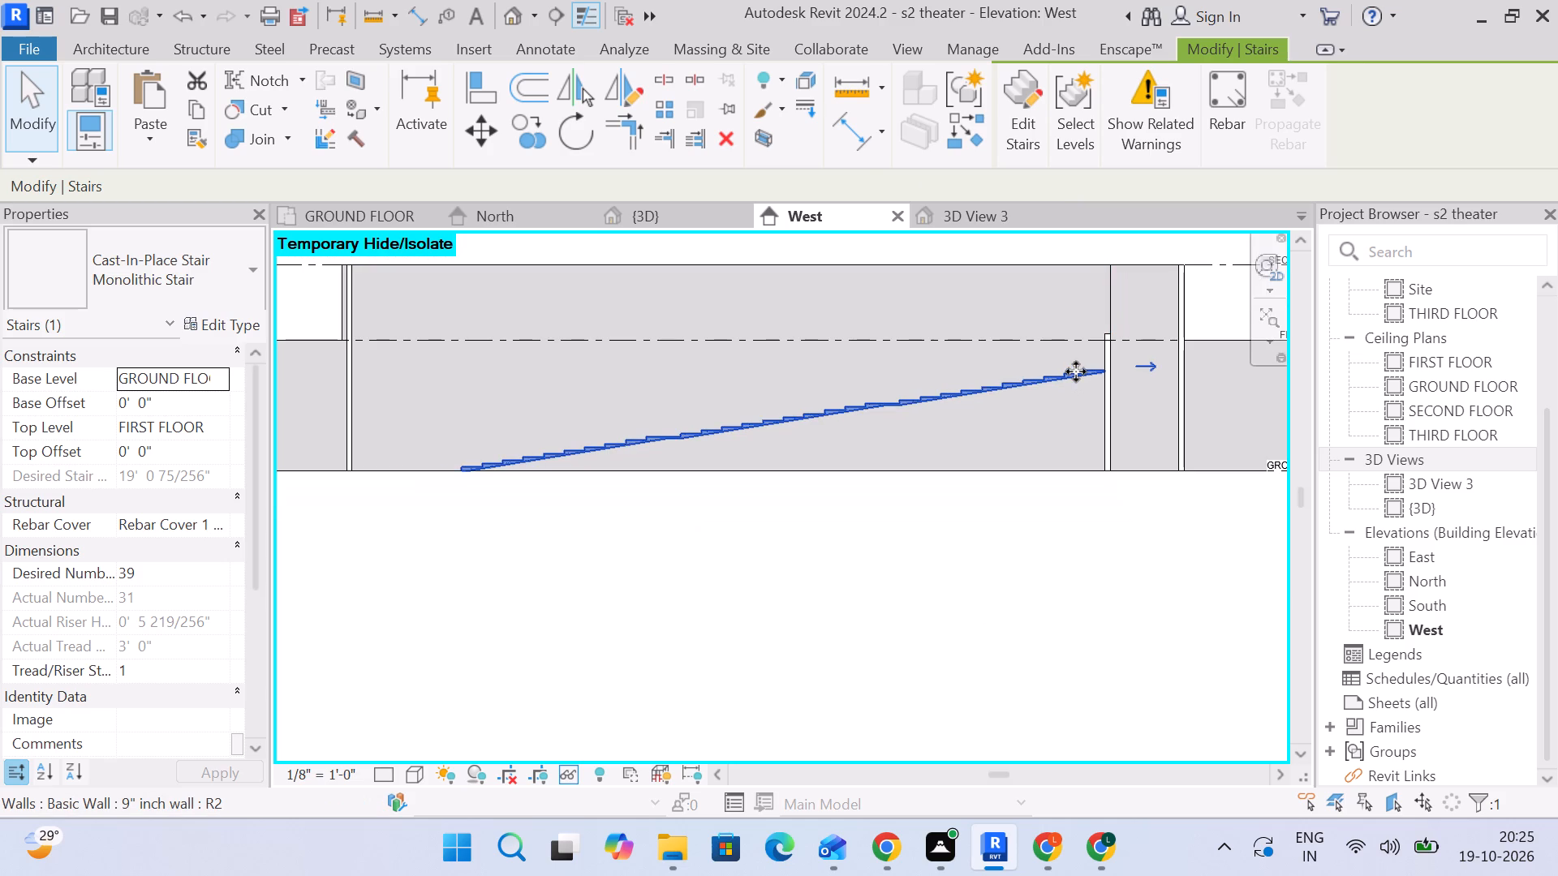
pyautogui.click(1076, 371)
pyautogui.click(1018, 530)
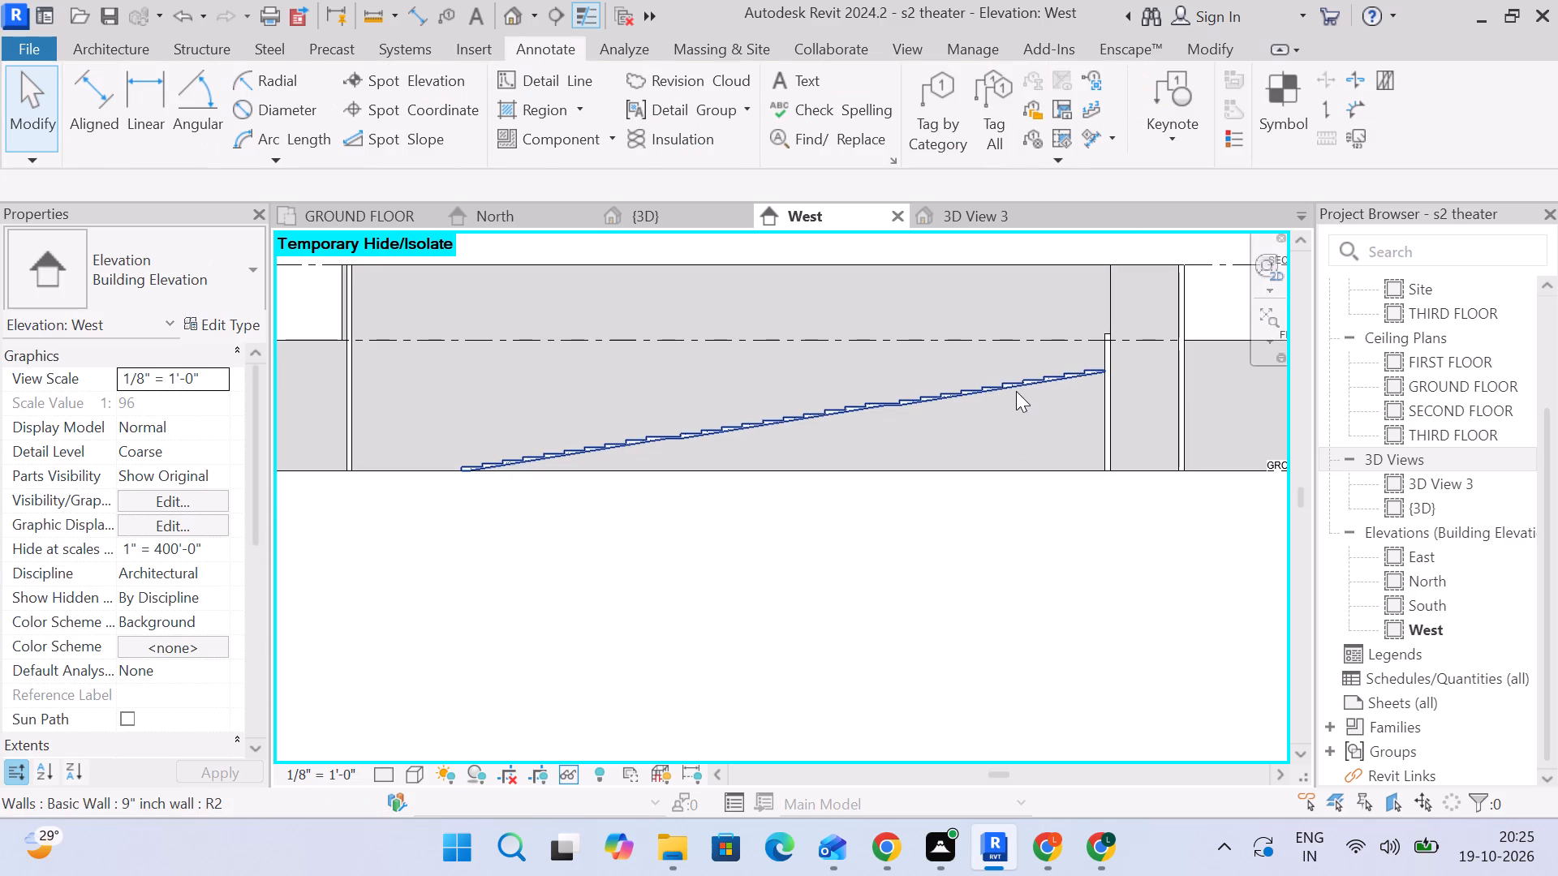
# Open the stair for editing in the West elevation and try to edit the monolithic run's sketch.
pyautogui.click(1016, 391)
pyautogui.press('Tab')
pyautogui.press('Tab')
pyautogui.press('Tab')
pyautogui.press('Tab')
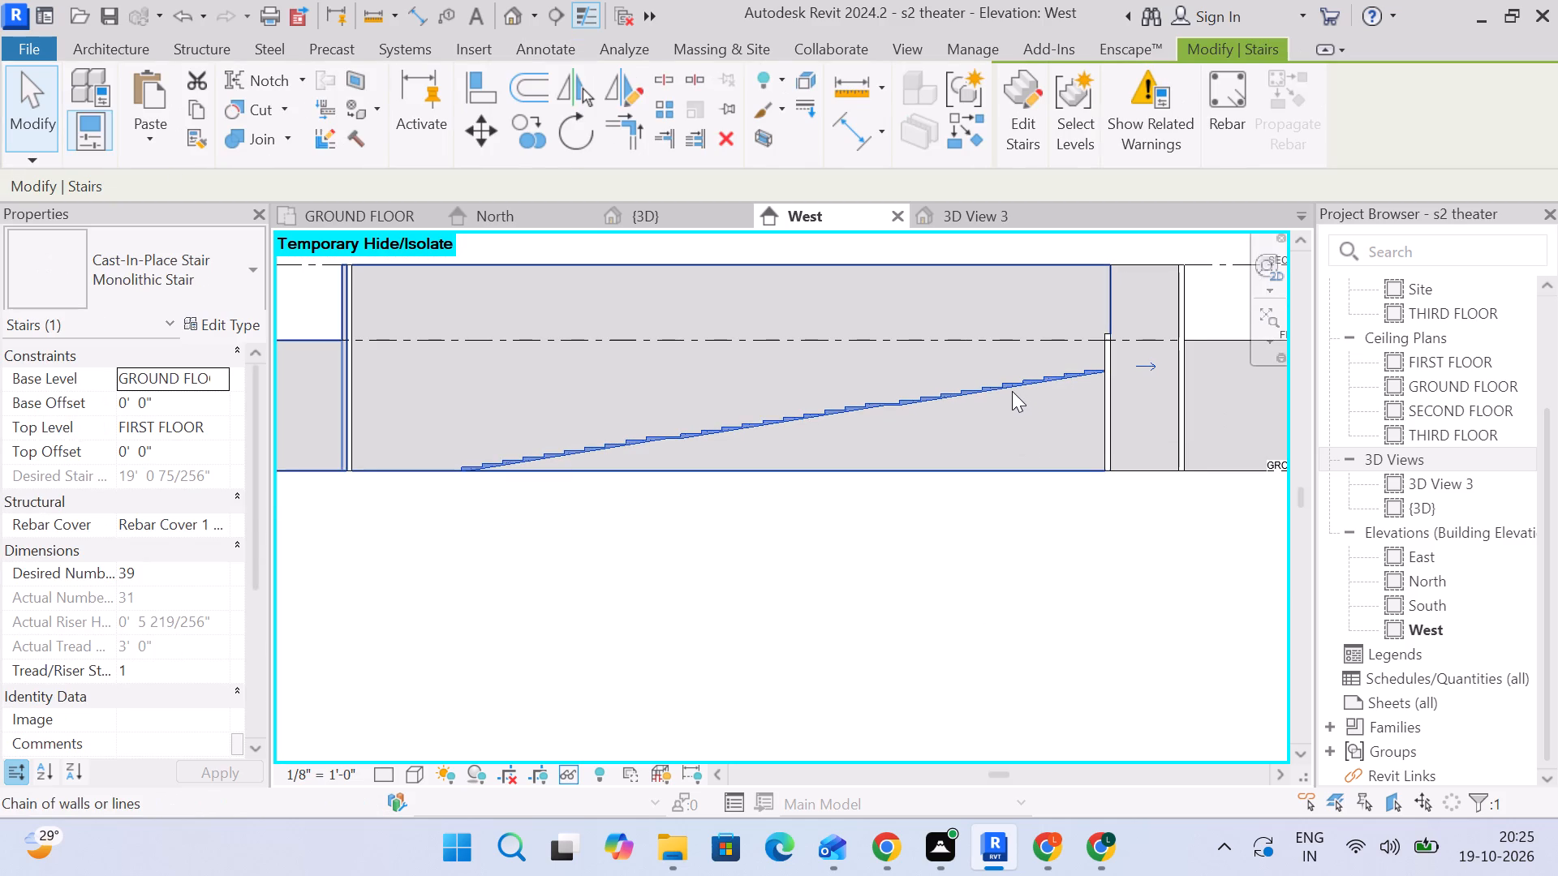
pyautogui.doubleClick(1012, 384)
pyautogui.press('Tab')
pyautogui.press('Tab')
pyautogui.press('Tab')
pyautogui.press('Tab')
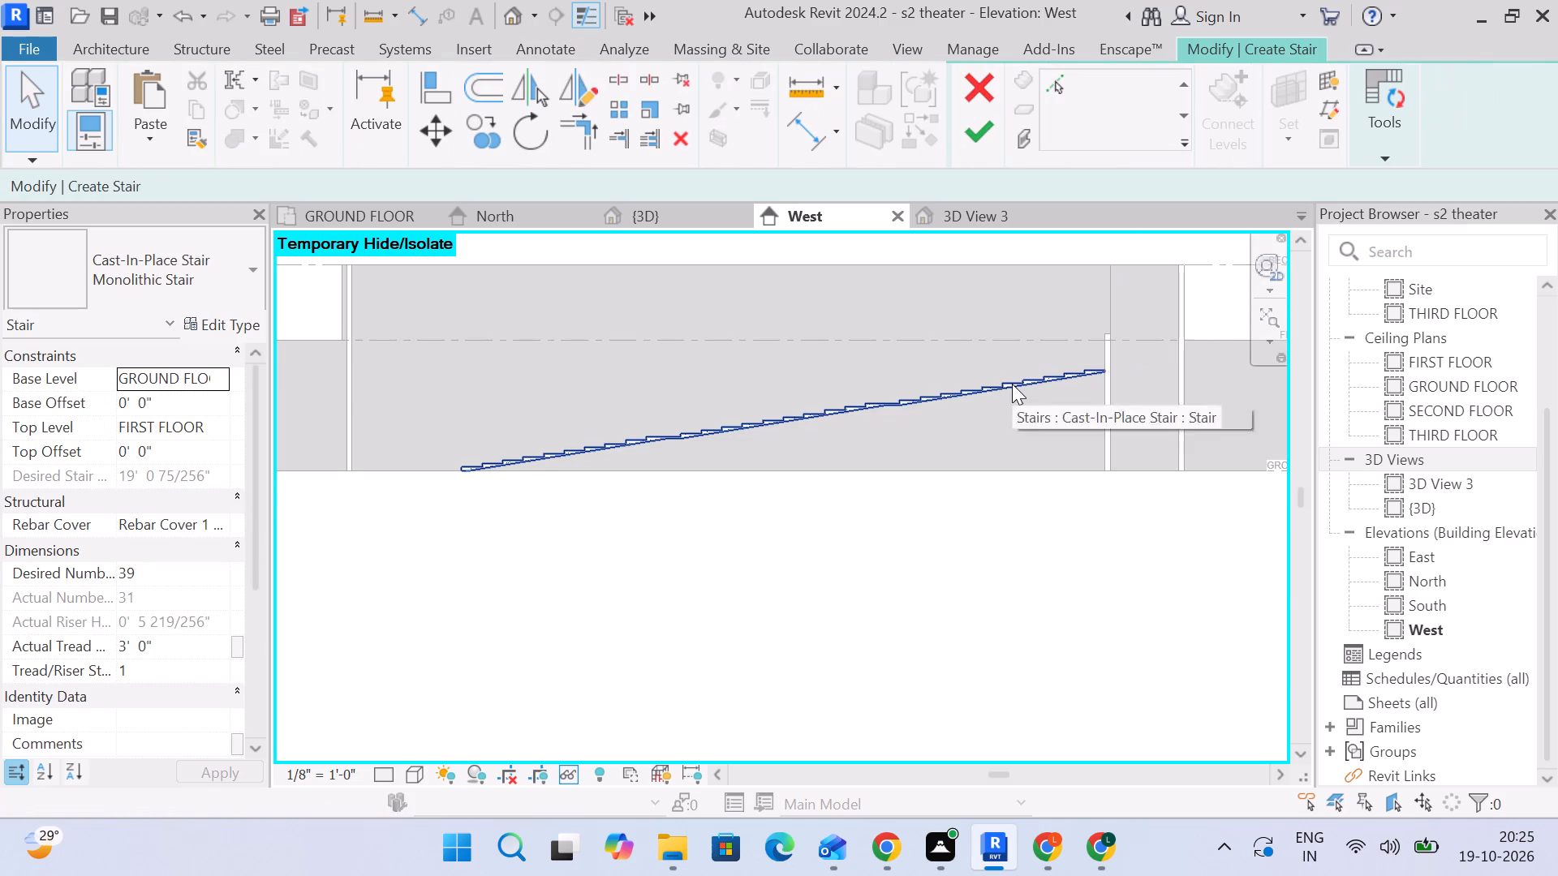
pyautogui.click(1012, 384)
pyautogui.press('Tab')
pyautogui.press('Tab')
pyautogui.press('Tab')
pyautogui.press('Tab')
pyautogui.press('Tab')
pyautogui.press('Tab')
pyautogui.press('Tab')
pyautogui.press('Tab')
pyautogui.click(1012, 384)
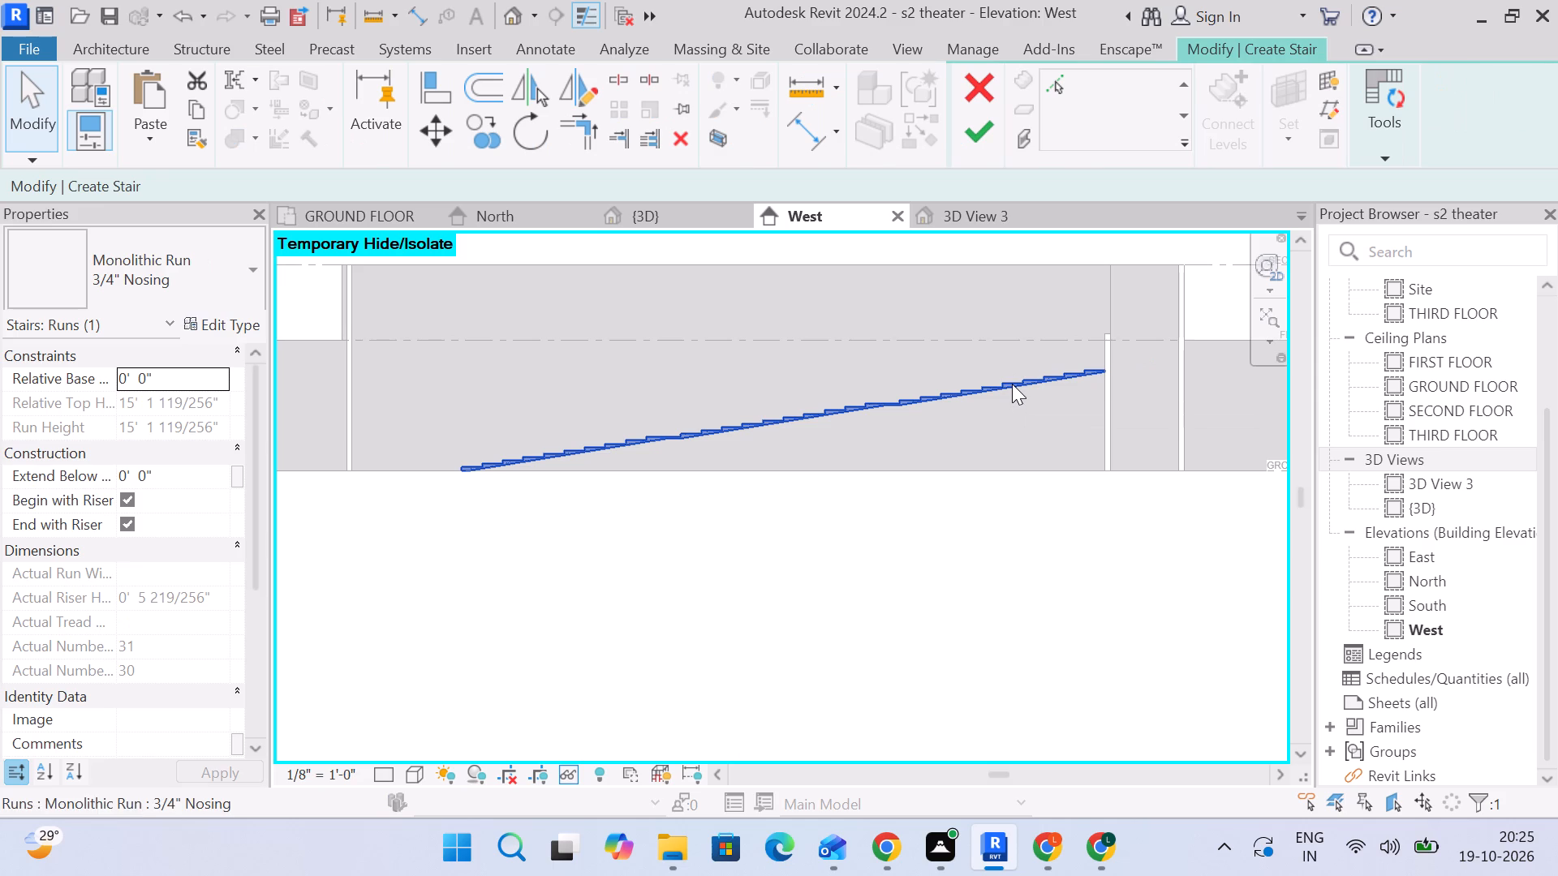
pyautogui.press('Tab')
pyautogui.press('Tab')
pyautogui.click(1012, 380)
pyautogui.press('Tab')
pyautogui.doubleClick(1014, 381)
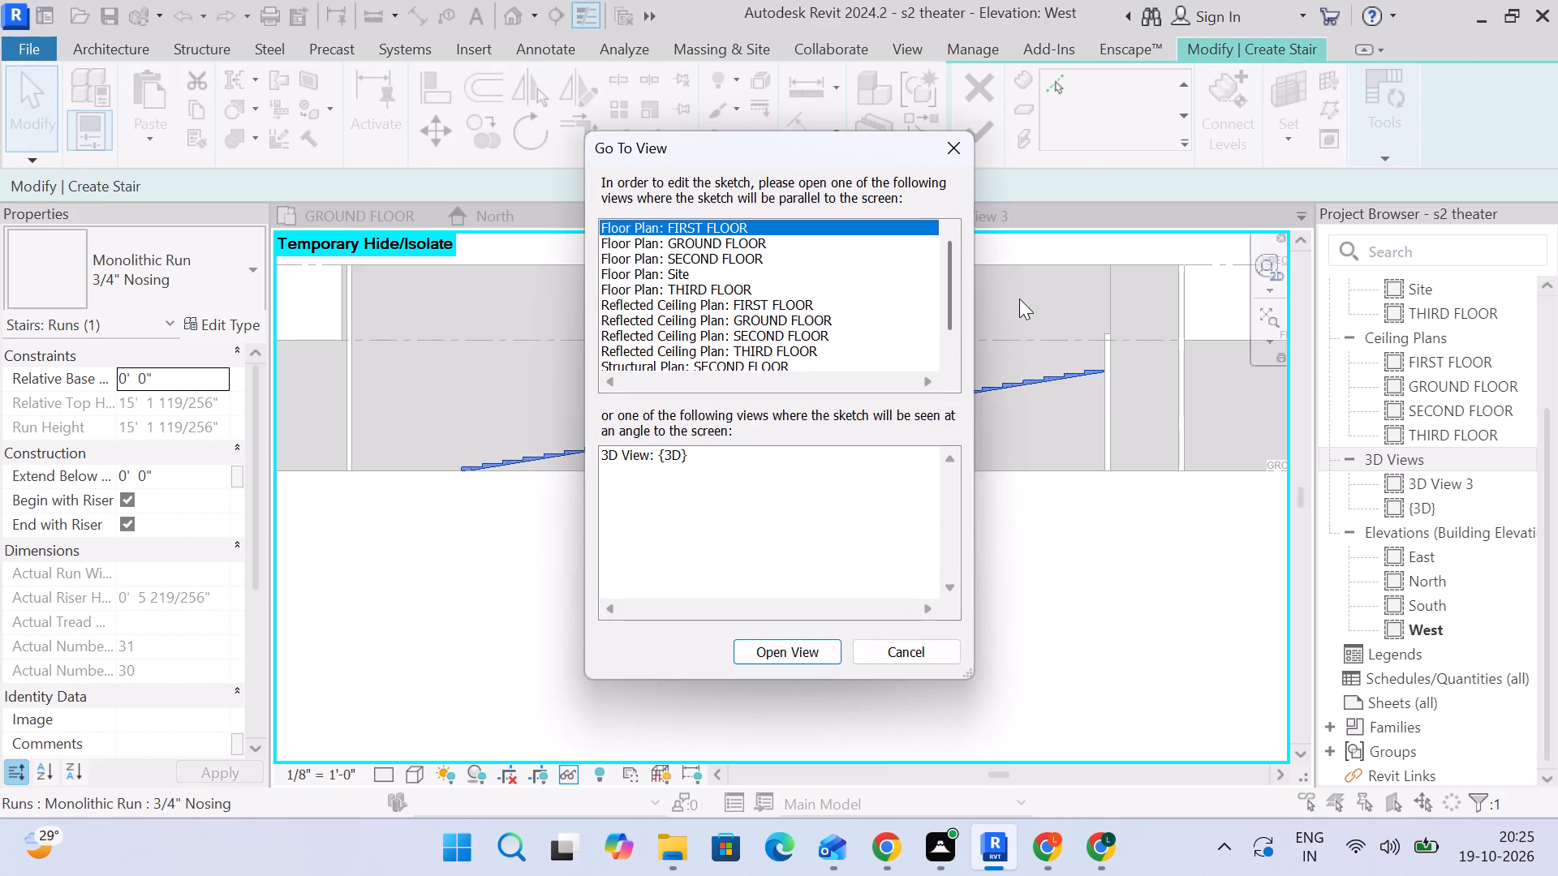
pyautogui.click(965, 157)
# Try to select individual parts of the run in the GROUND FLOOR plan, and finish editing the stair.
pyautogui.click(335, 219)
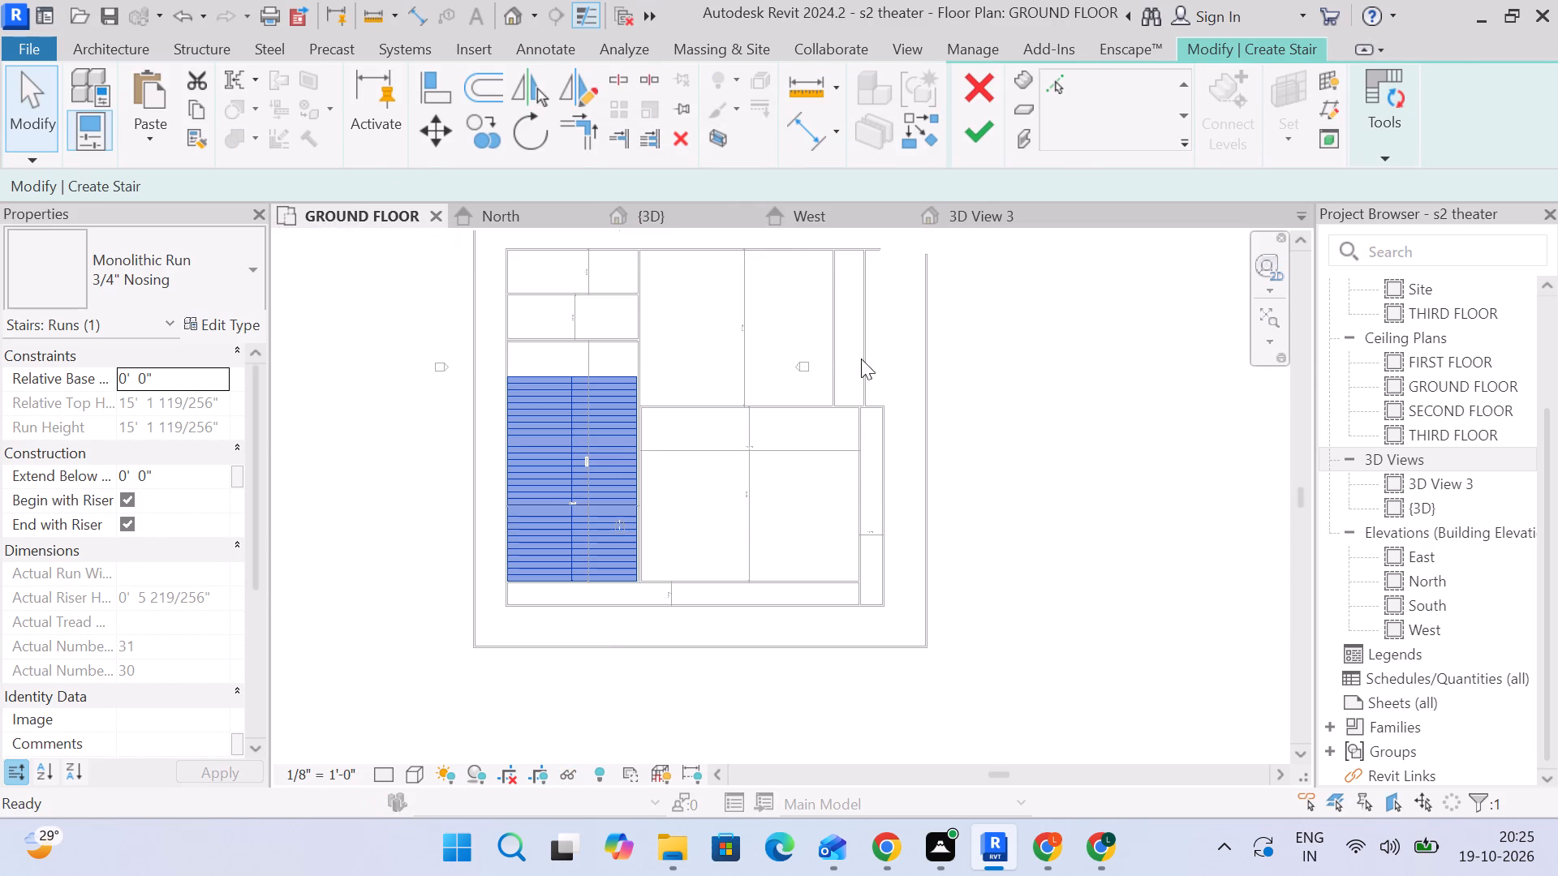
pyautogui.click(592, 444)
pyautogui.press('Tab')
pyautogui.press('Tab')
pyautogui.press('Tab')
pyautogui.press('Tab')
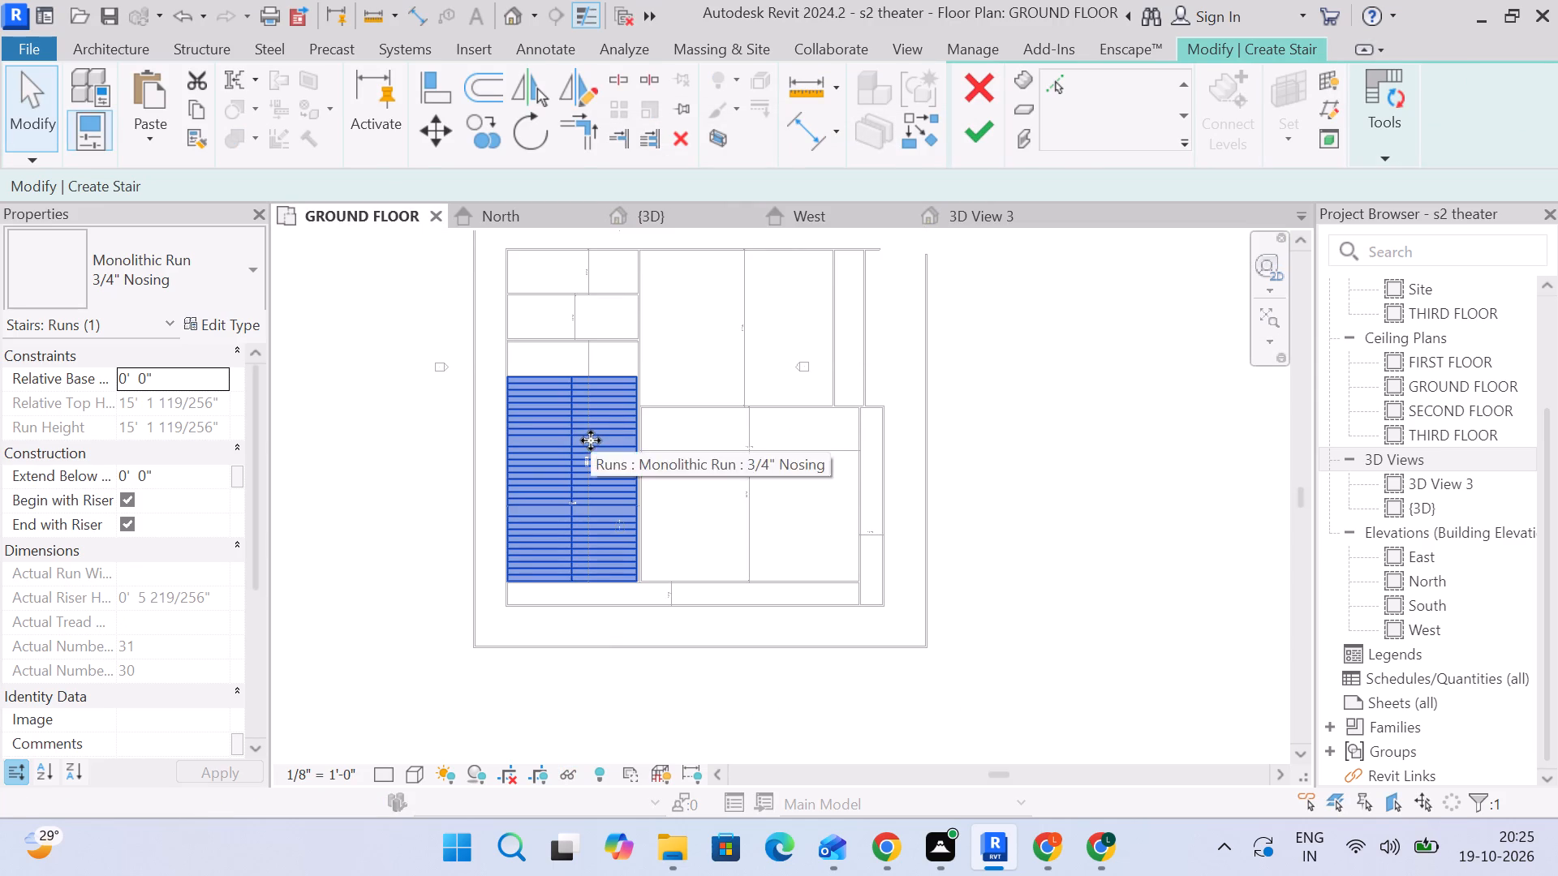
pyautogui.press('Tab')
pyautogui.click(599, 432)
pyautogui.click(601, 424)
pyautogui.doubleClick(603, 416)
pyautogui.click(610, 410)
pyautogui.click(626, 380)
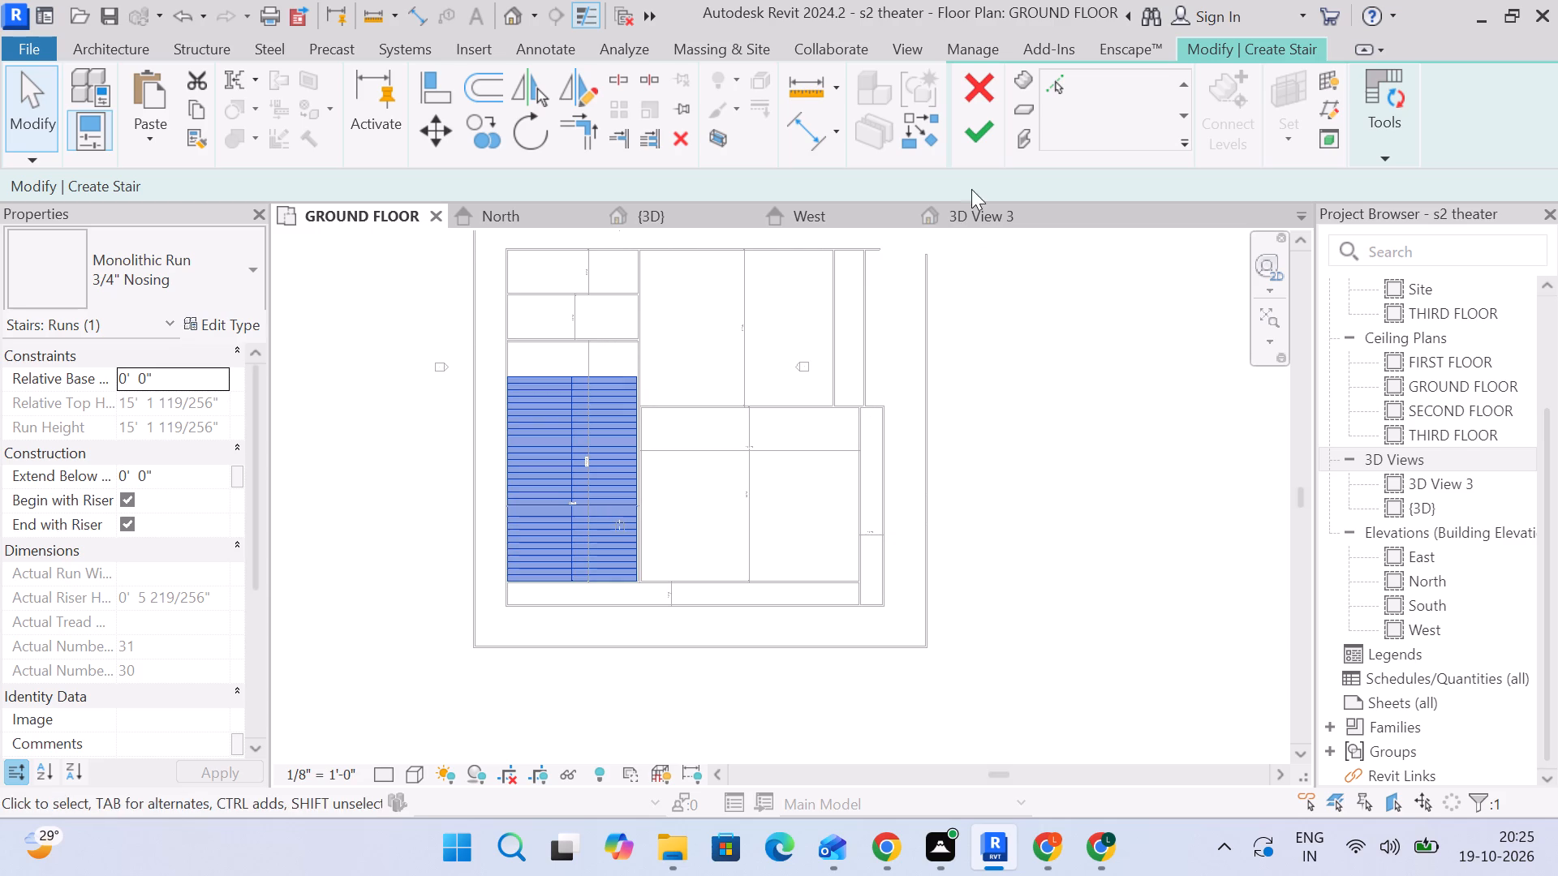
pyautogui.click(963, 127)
# Reopen the stair's run sketch in the GROUND FLOOR plan, examine the run's type and instance properties, and finish the sketch.
pyautogui.tripleClick(532, 481)
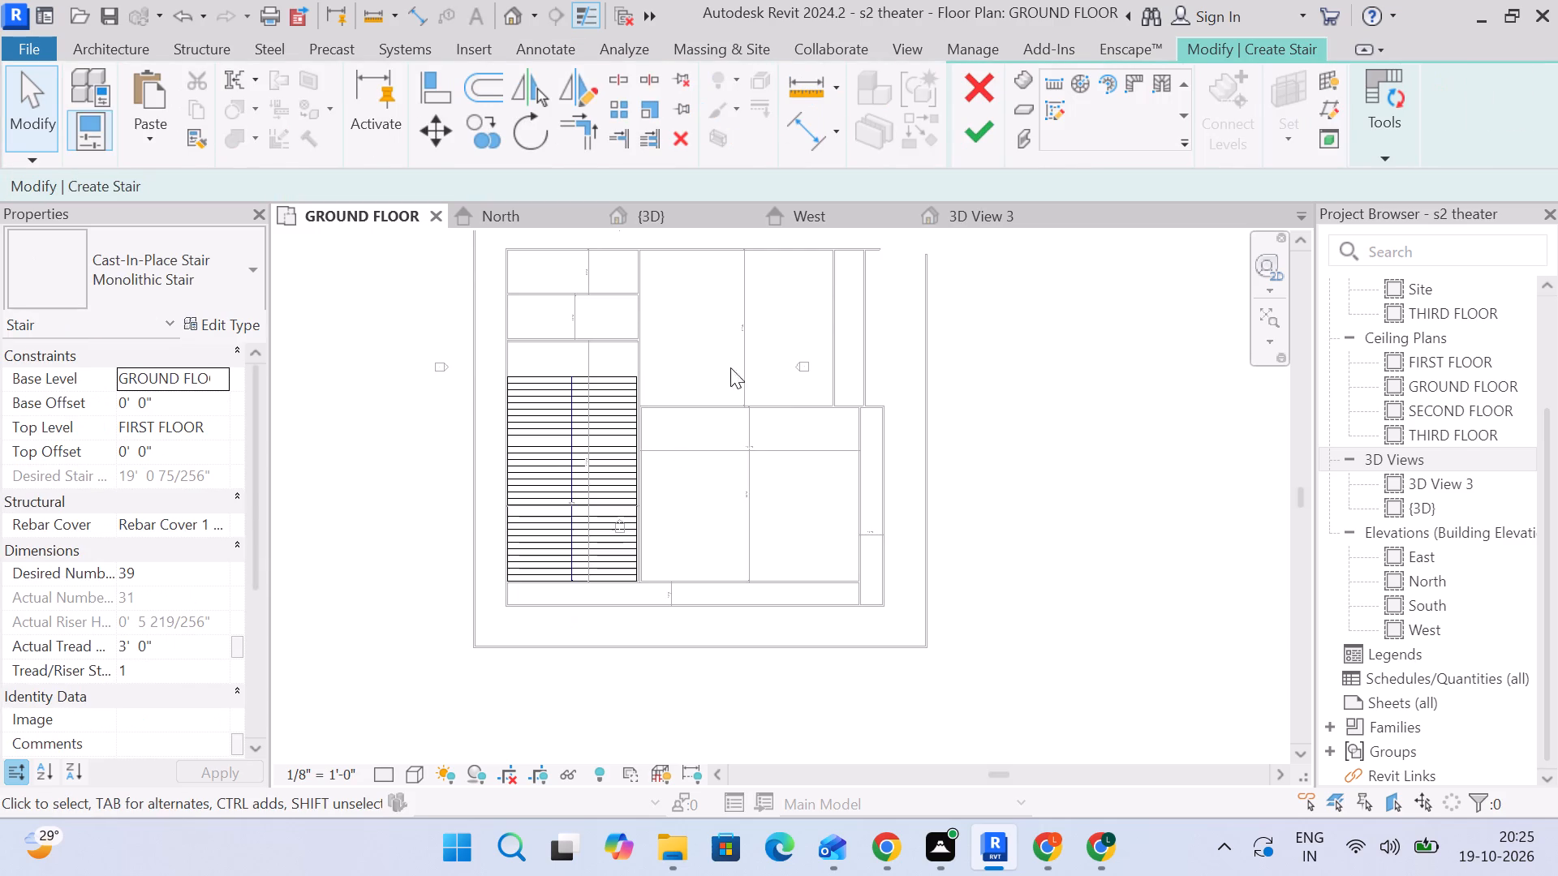
pyautogui.tripleClick(593, 462)
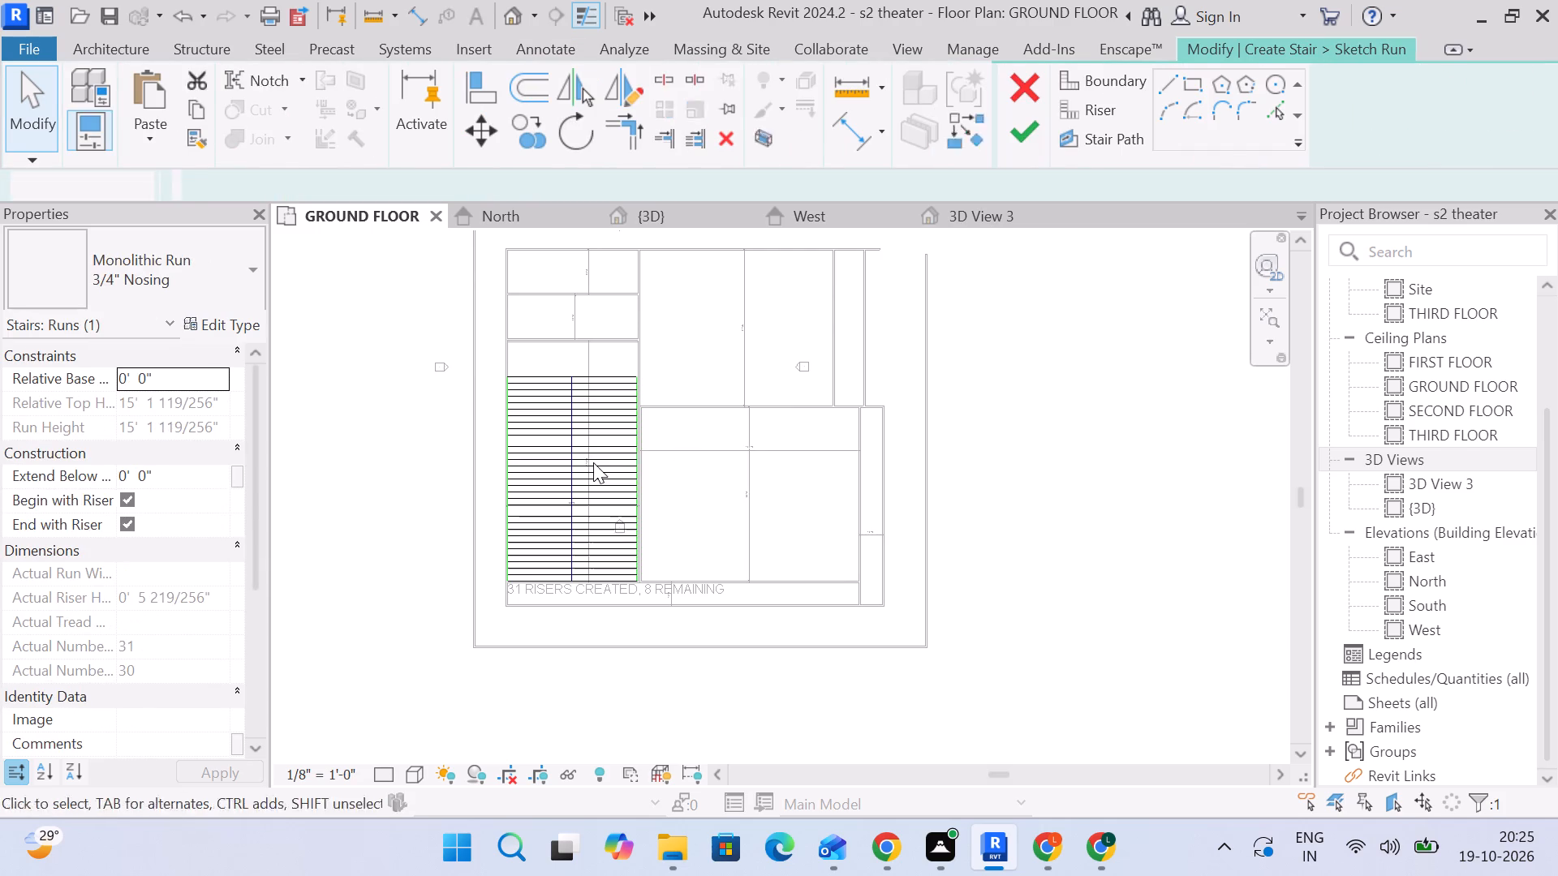
pyautogui.click(1006, 352)
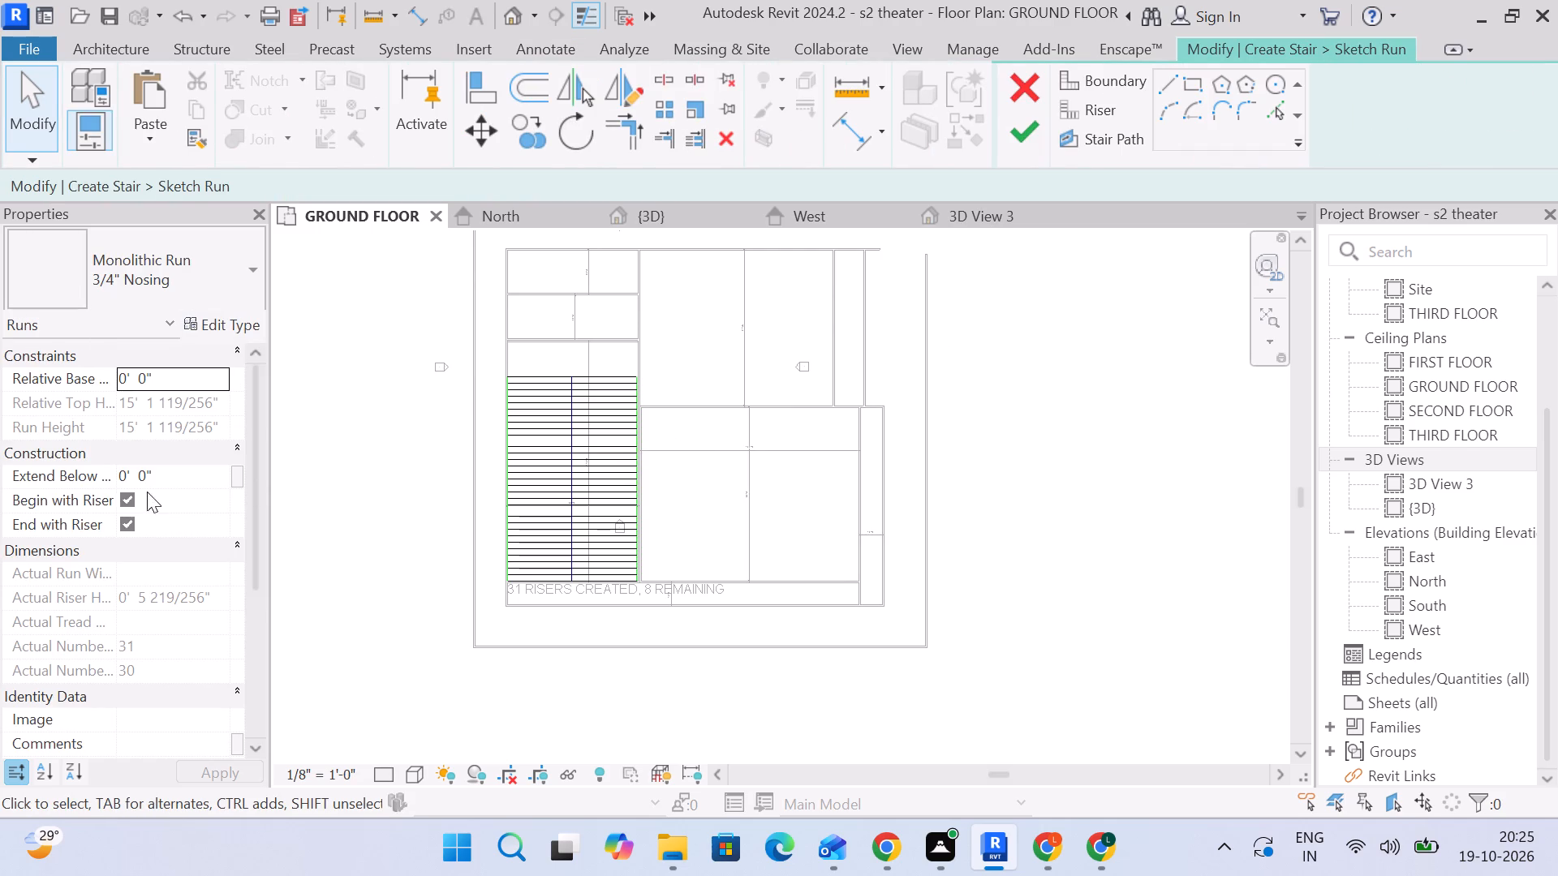
pyautogui.click(229, 330)
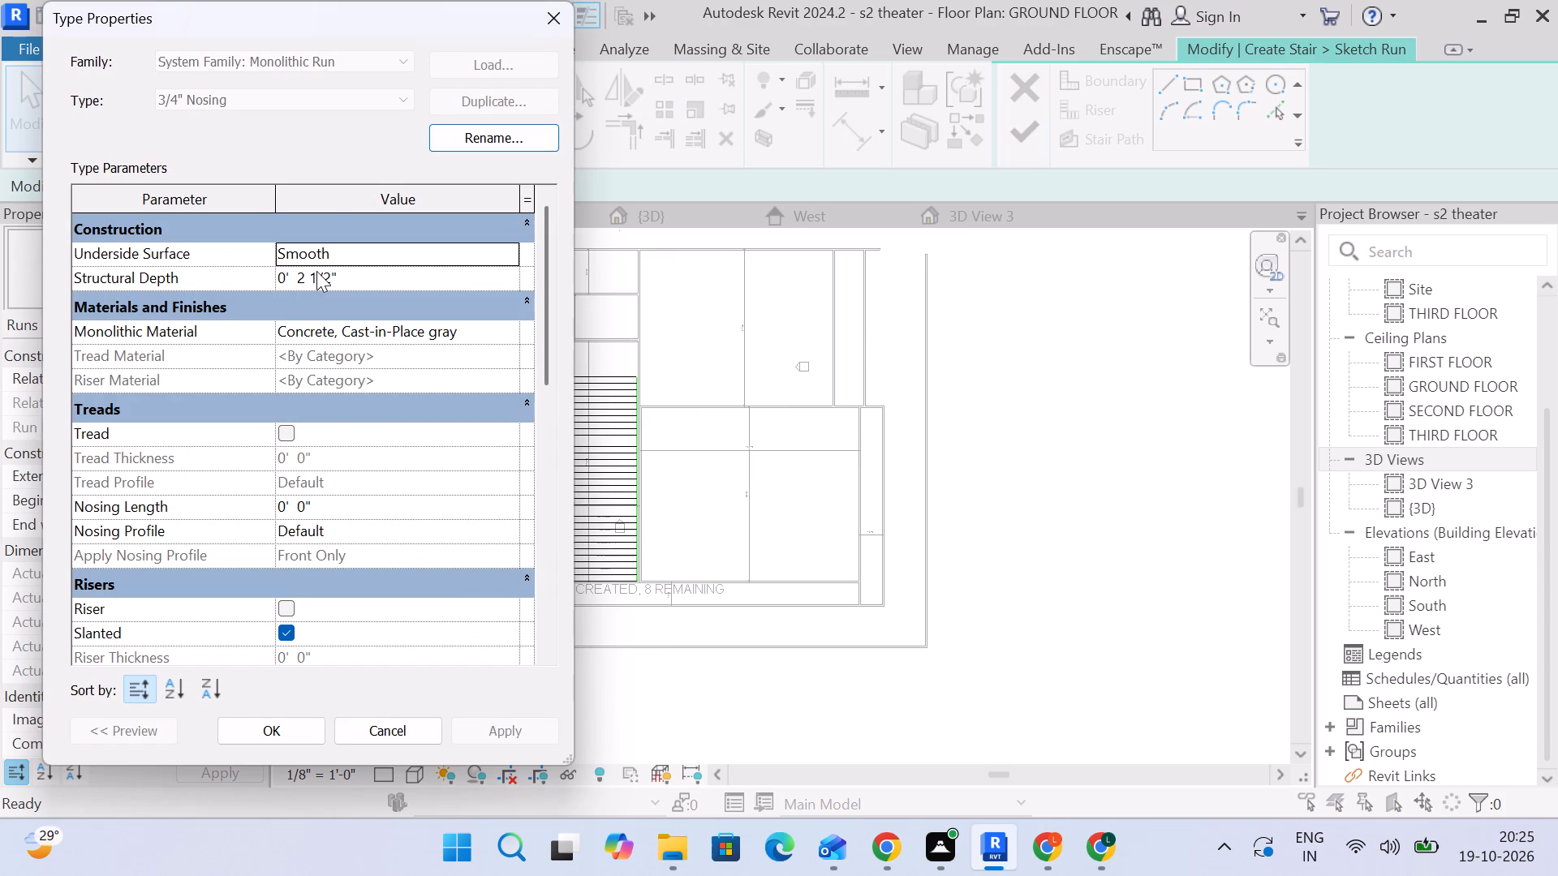
pyautogui.click(545, 24)
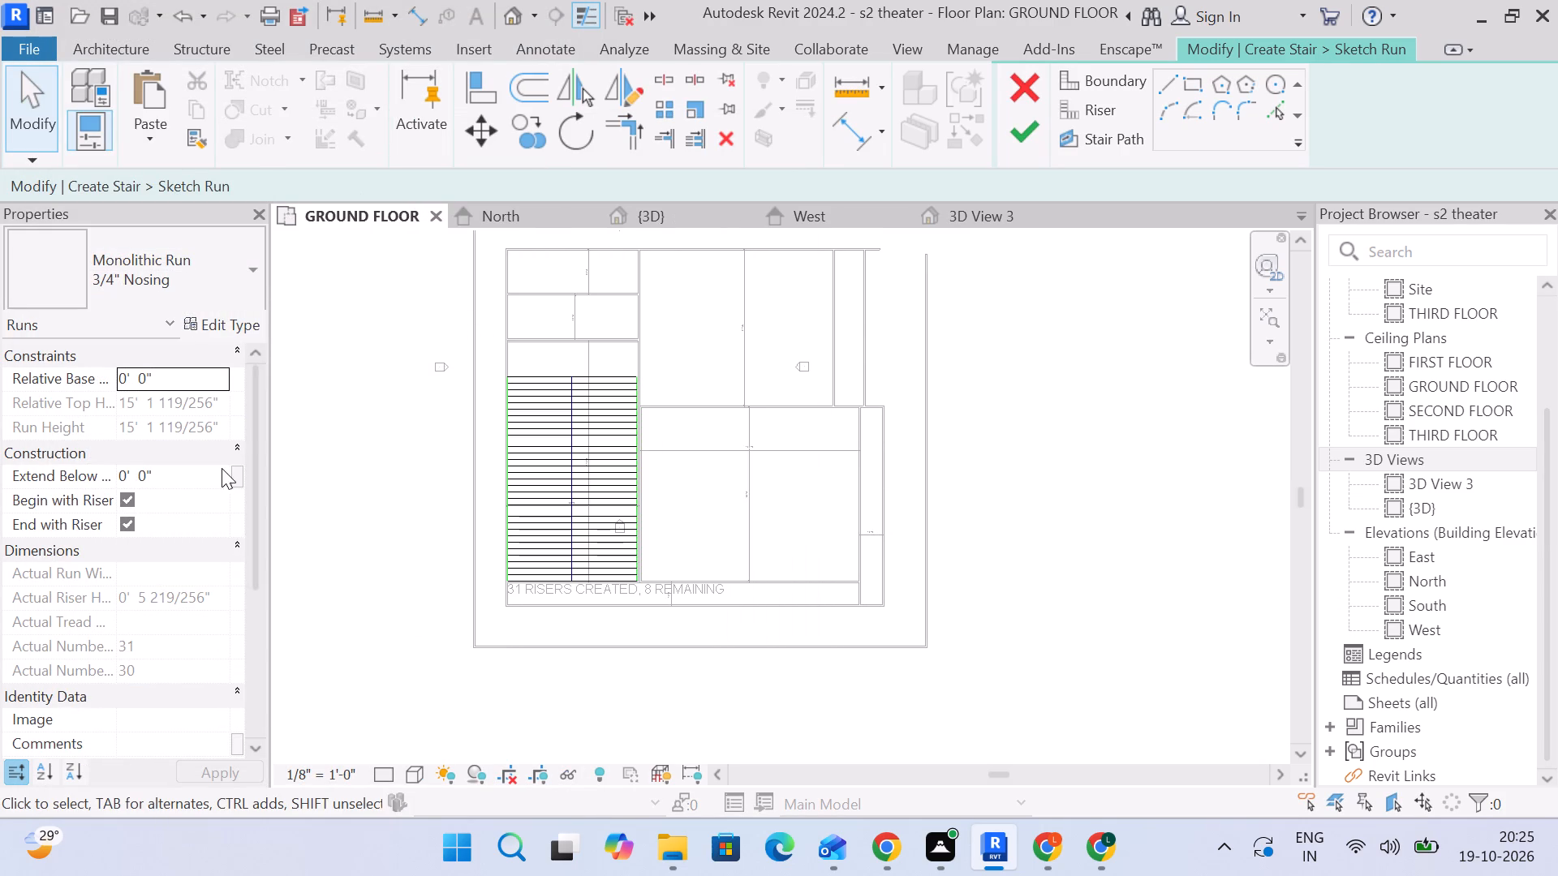
pyautogui.scroll(-3, 195, 492)
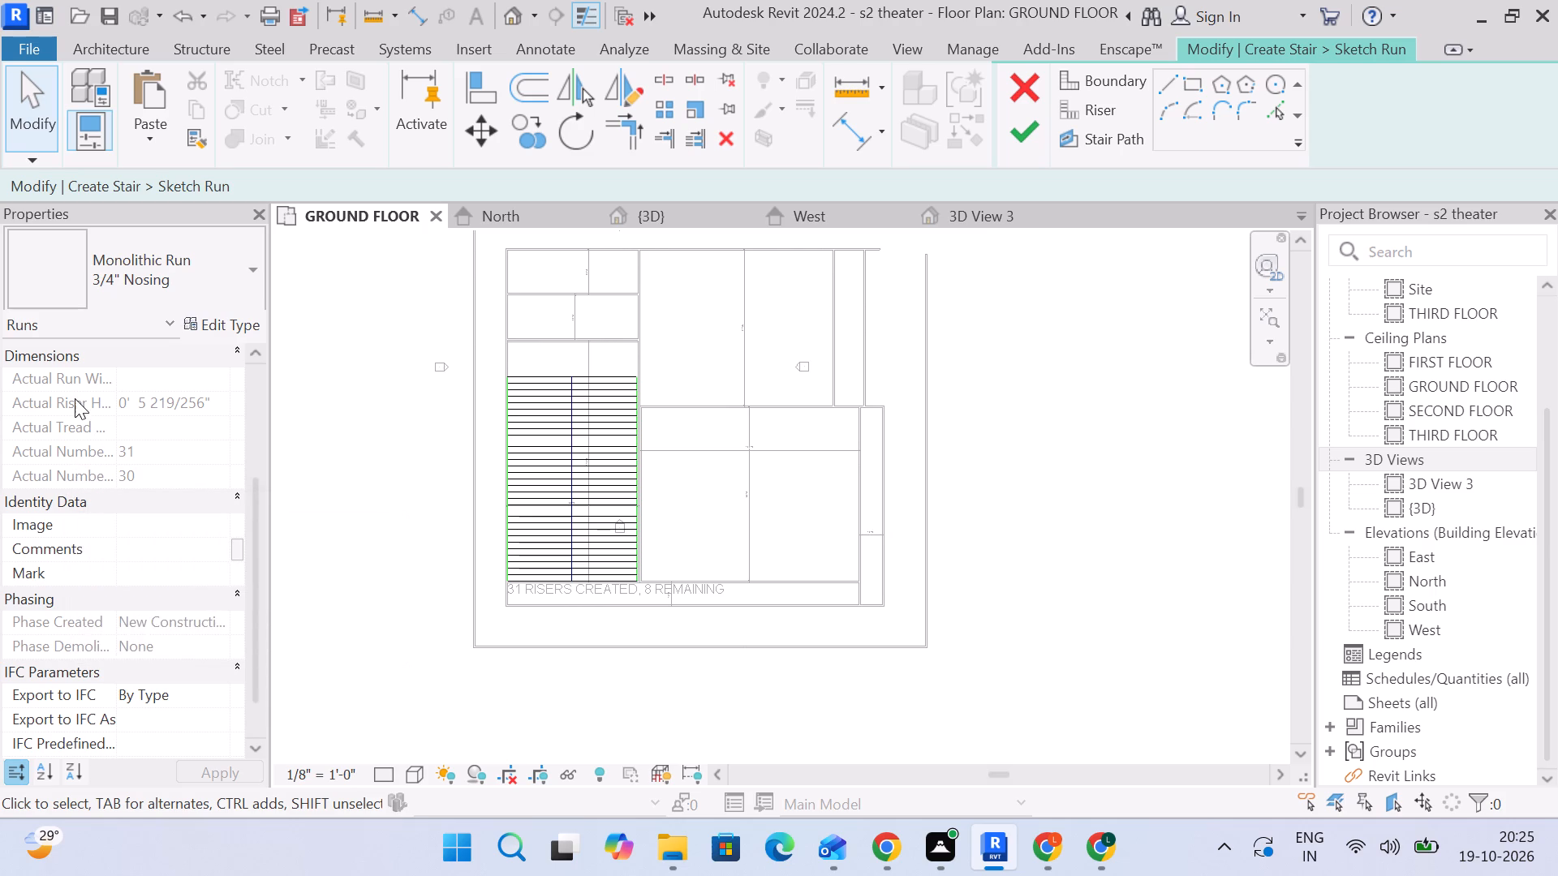
pyautogui.scroll(2, 73, 397)
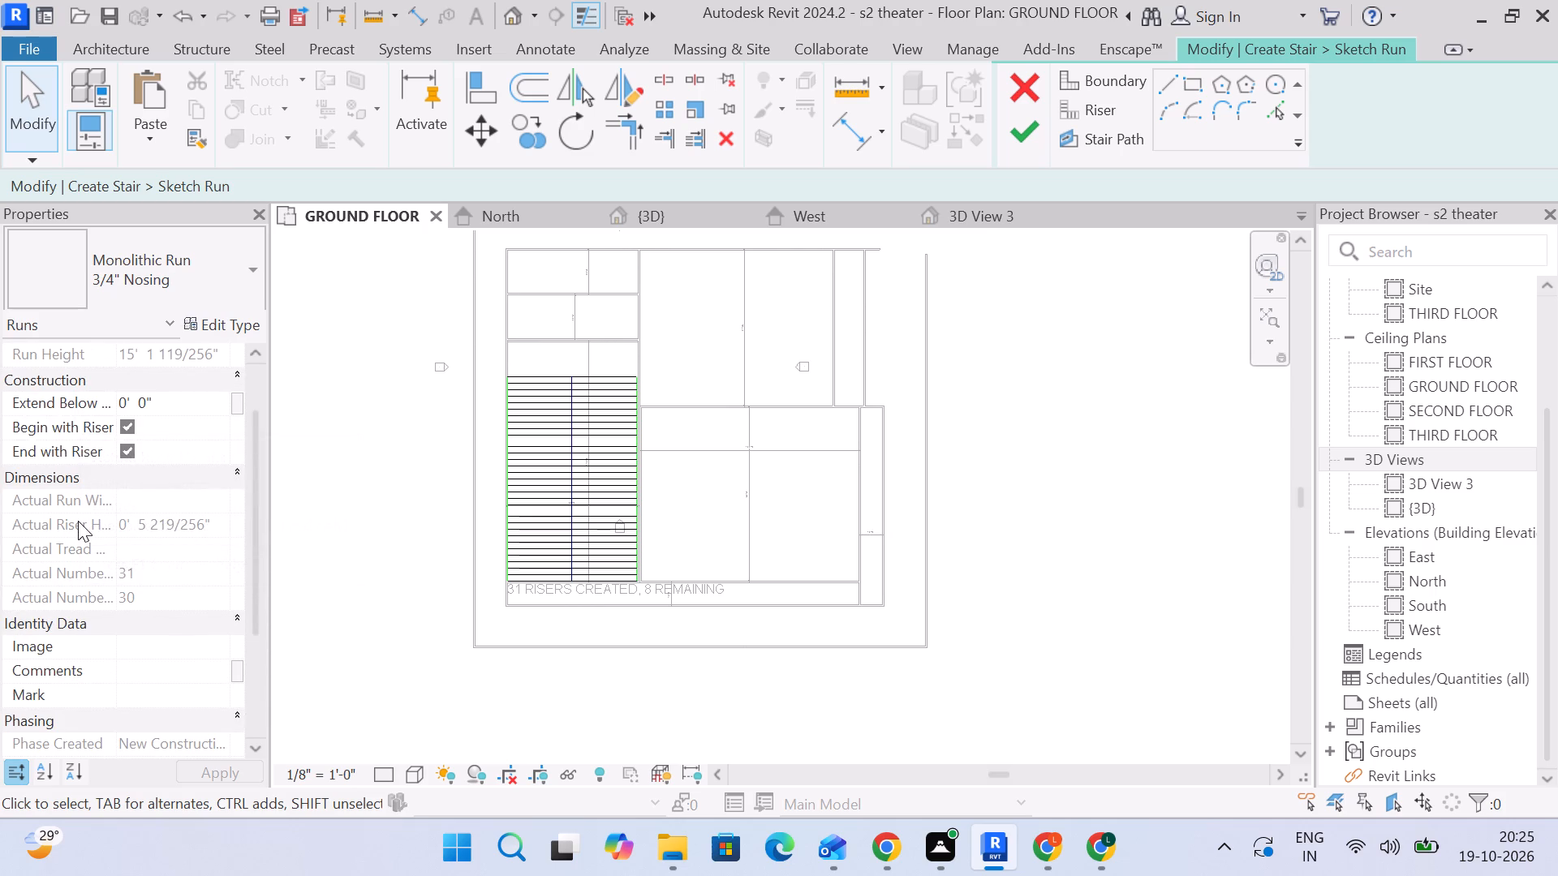
pyautogui.click(1032, 143)
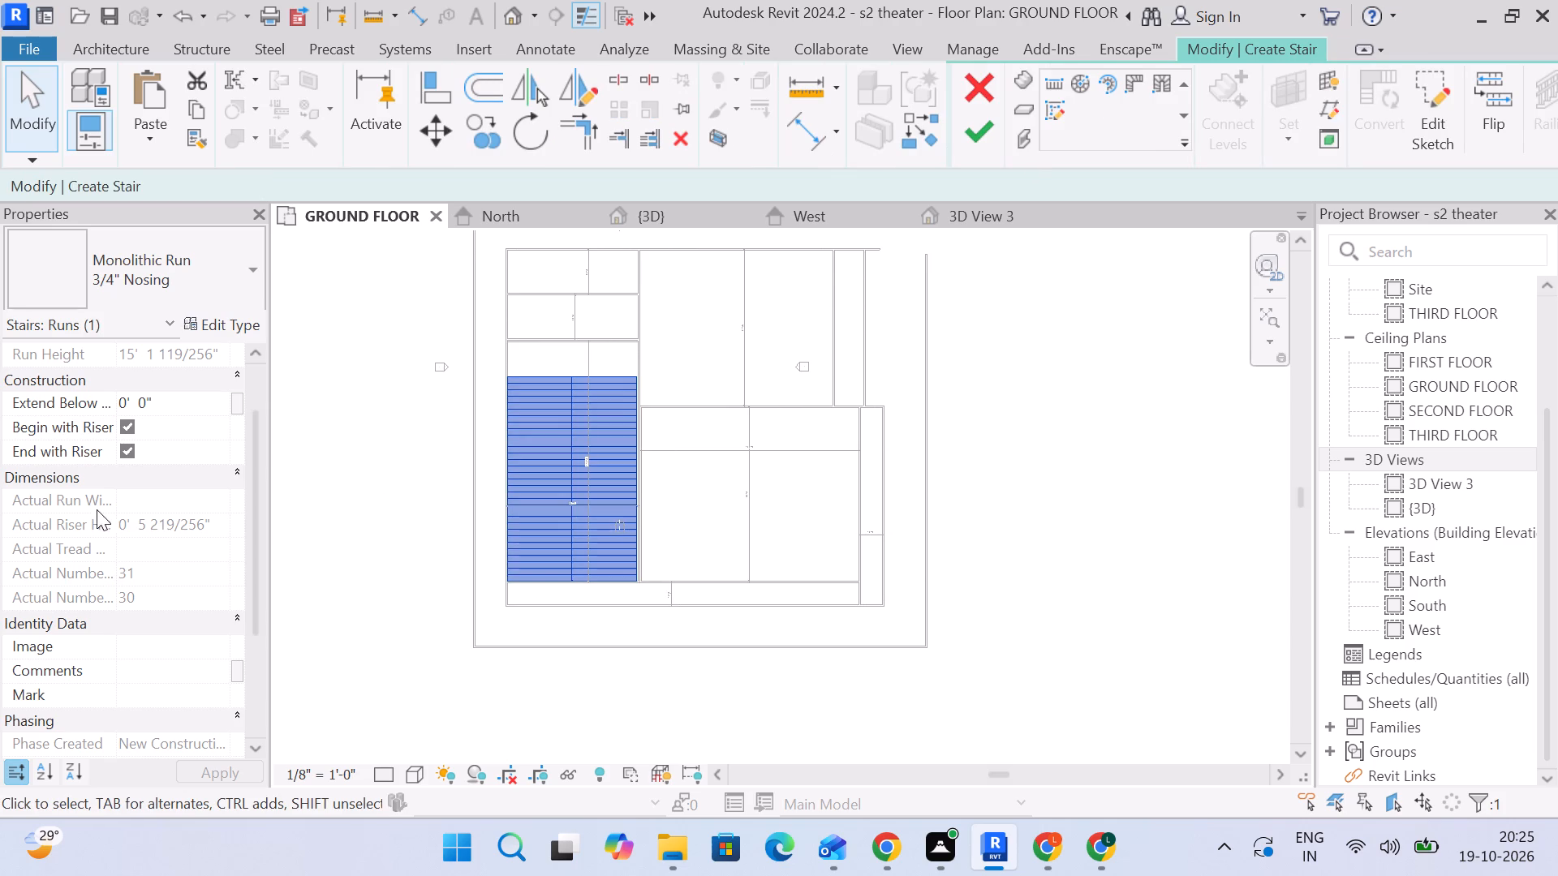
# Check the monolithic run's type properties and finish editing the stair.
pyautogui.click(214, 327)
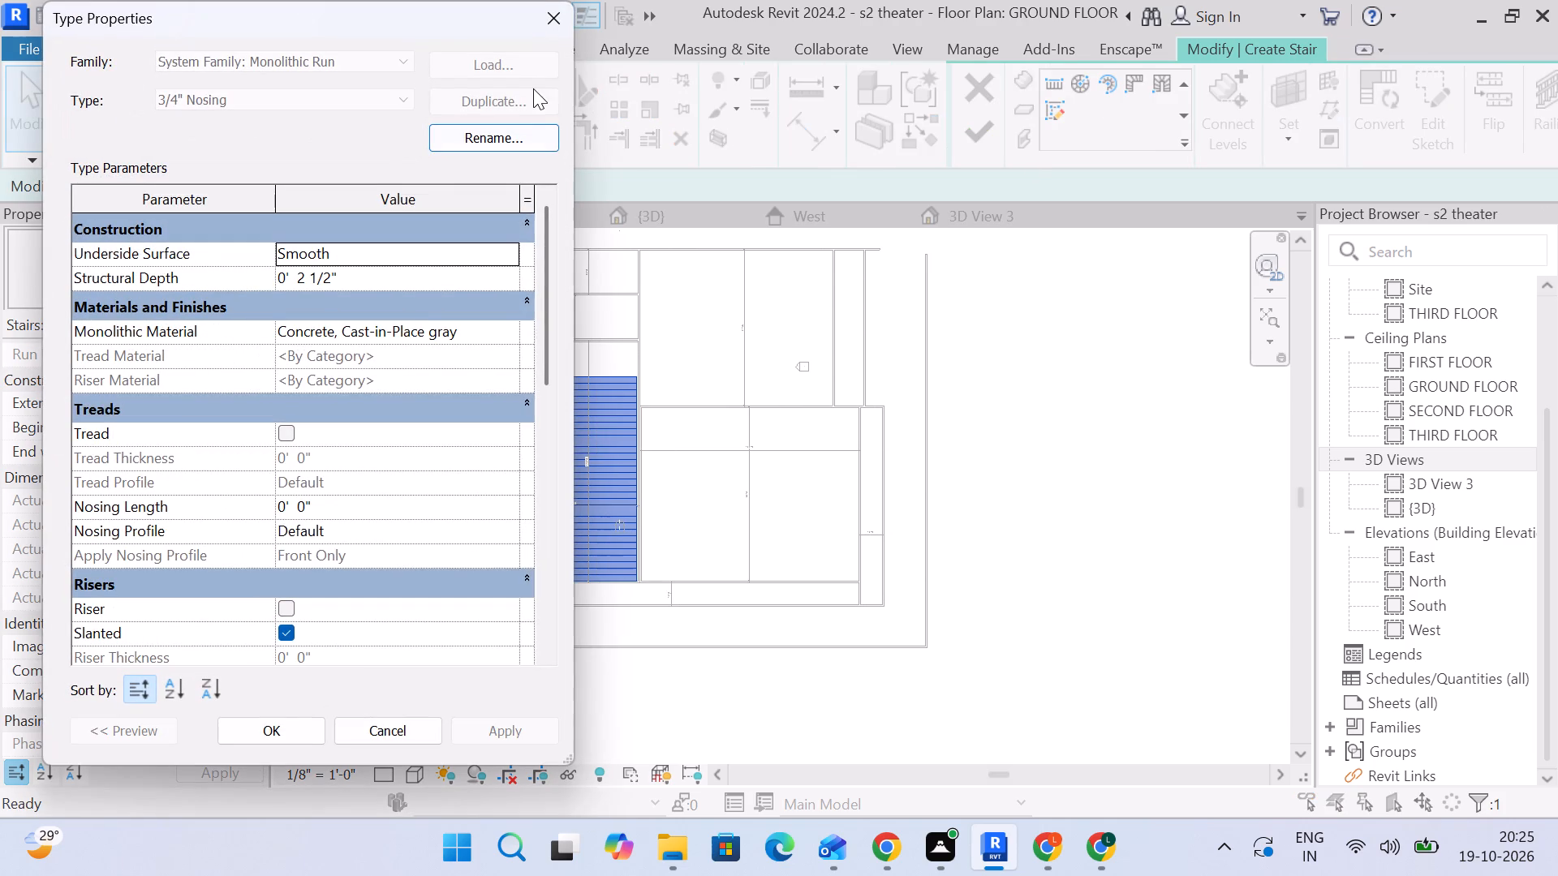
pyautogui.moveTo(549, 22); pyautogui.dragTo(578, 42)
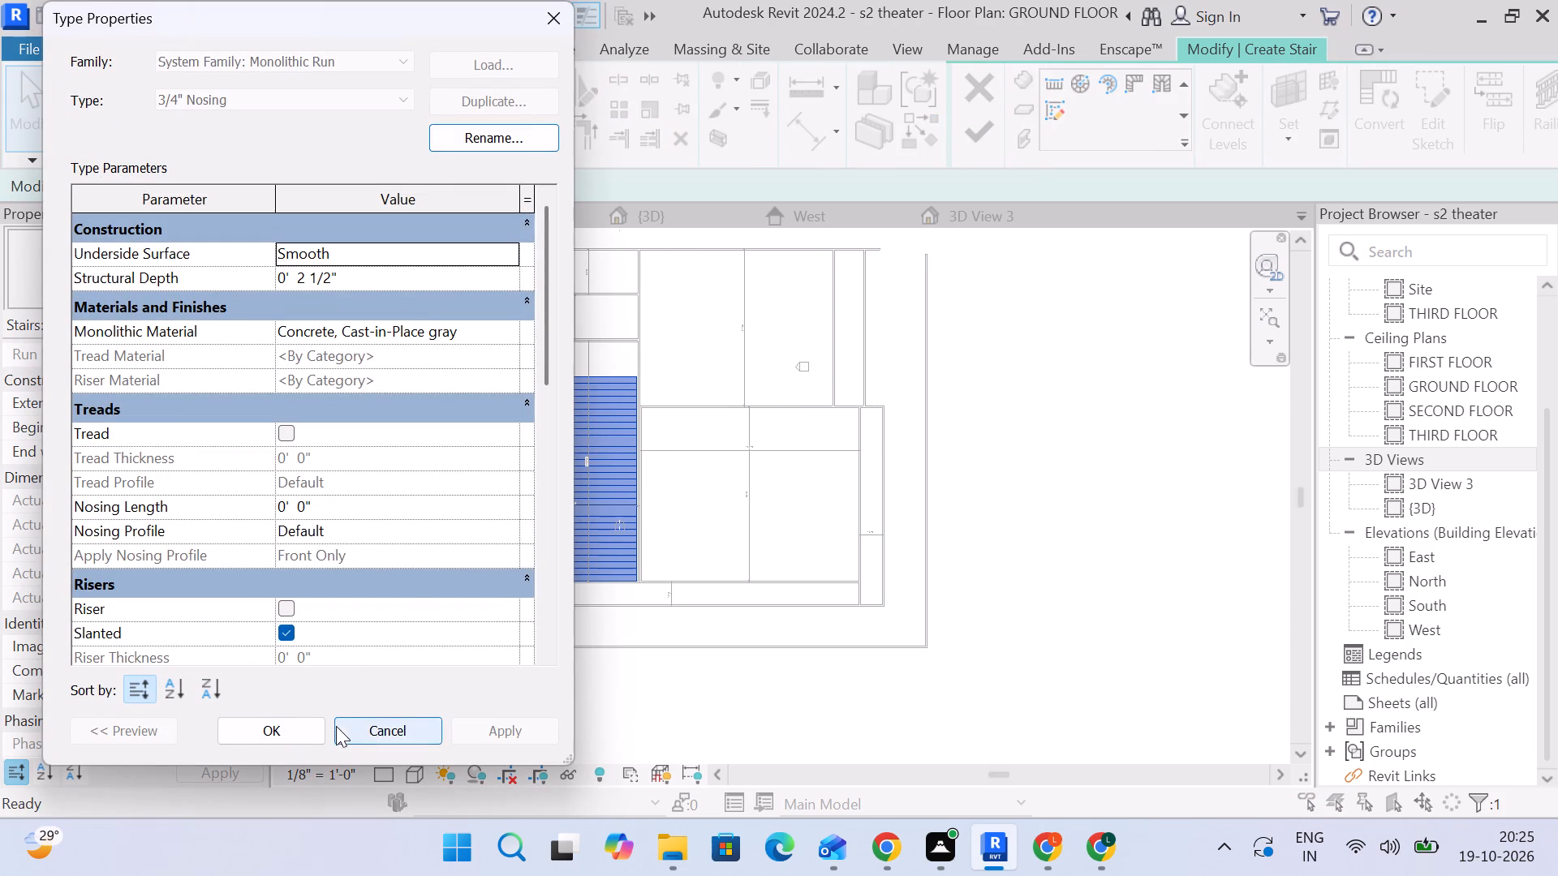
pyautogui.click(295, 732)
pyautogui.click(980, 131)
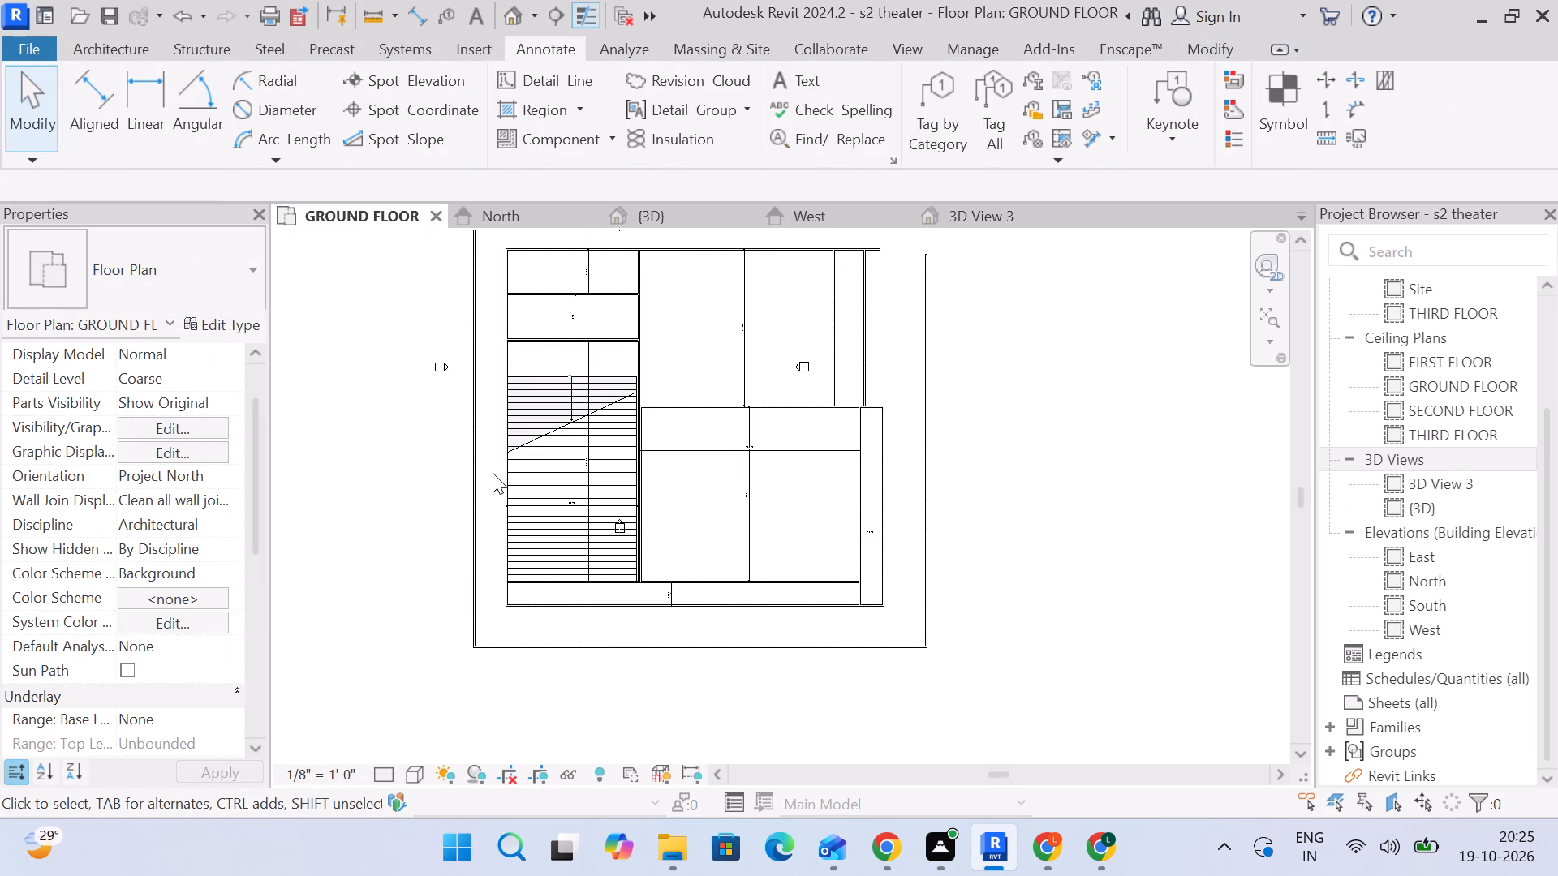
# Check the cast-in-place stair's type properties and try to edit its actual riser height in the instance properties.
pyautogui.click(550, 490)
pyautogui.click(218, 331)
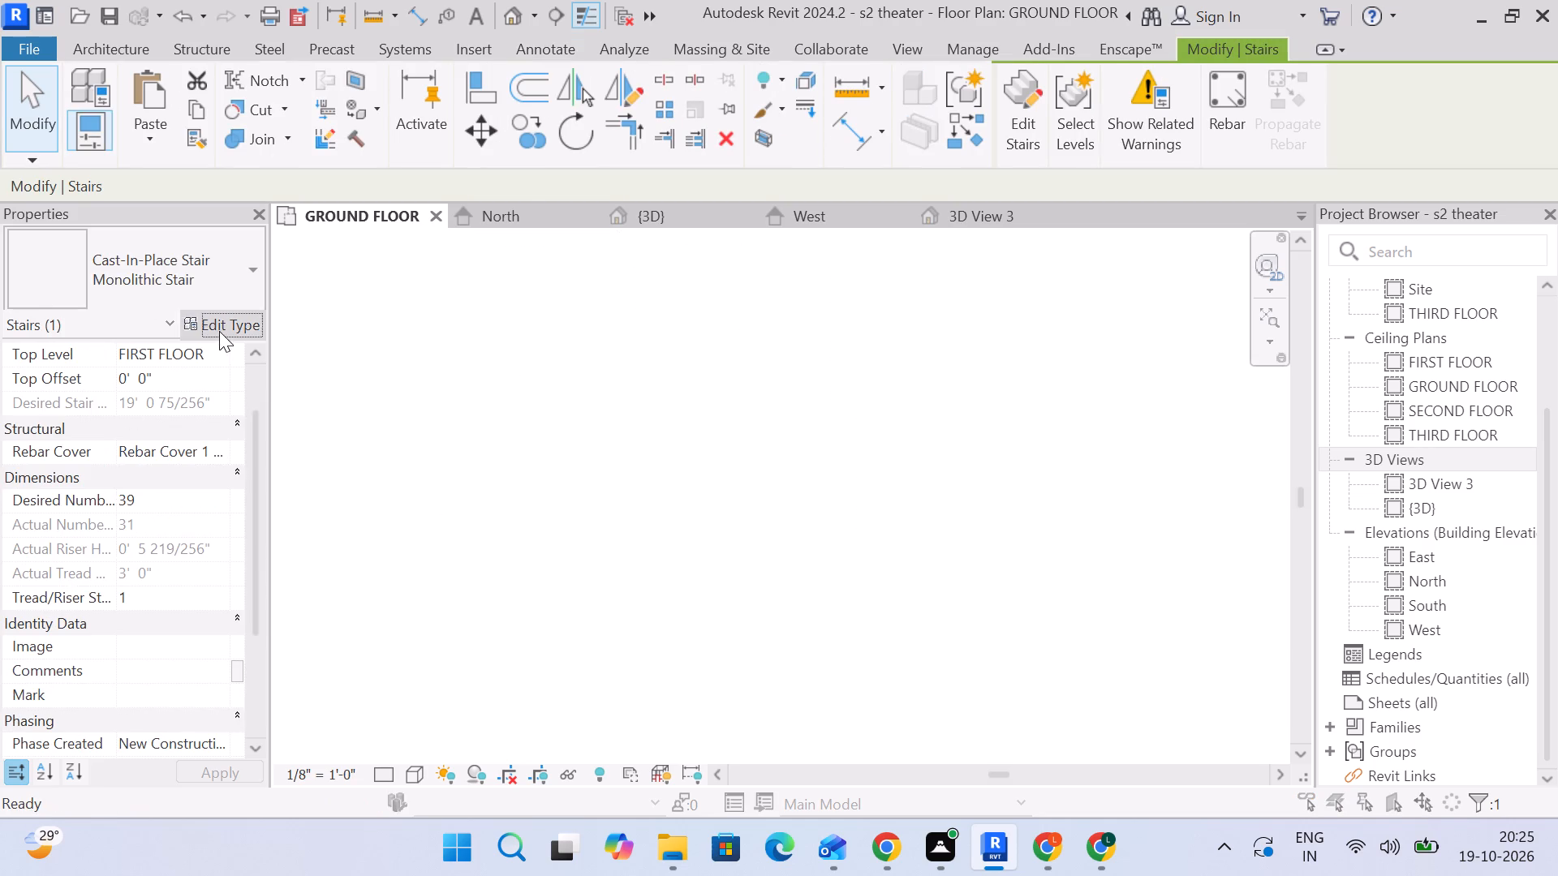
pyautogui.click(262, 731)
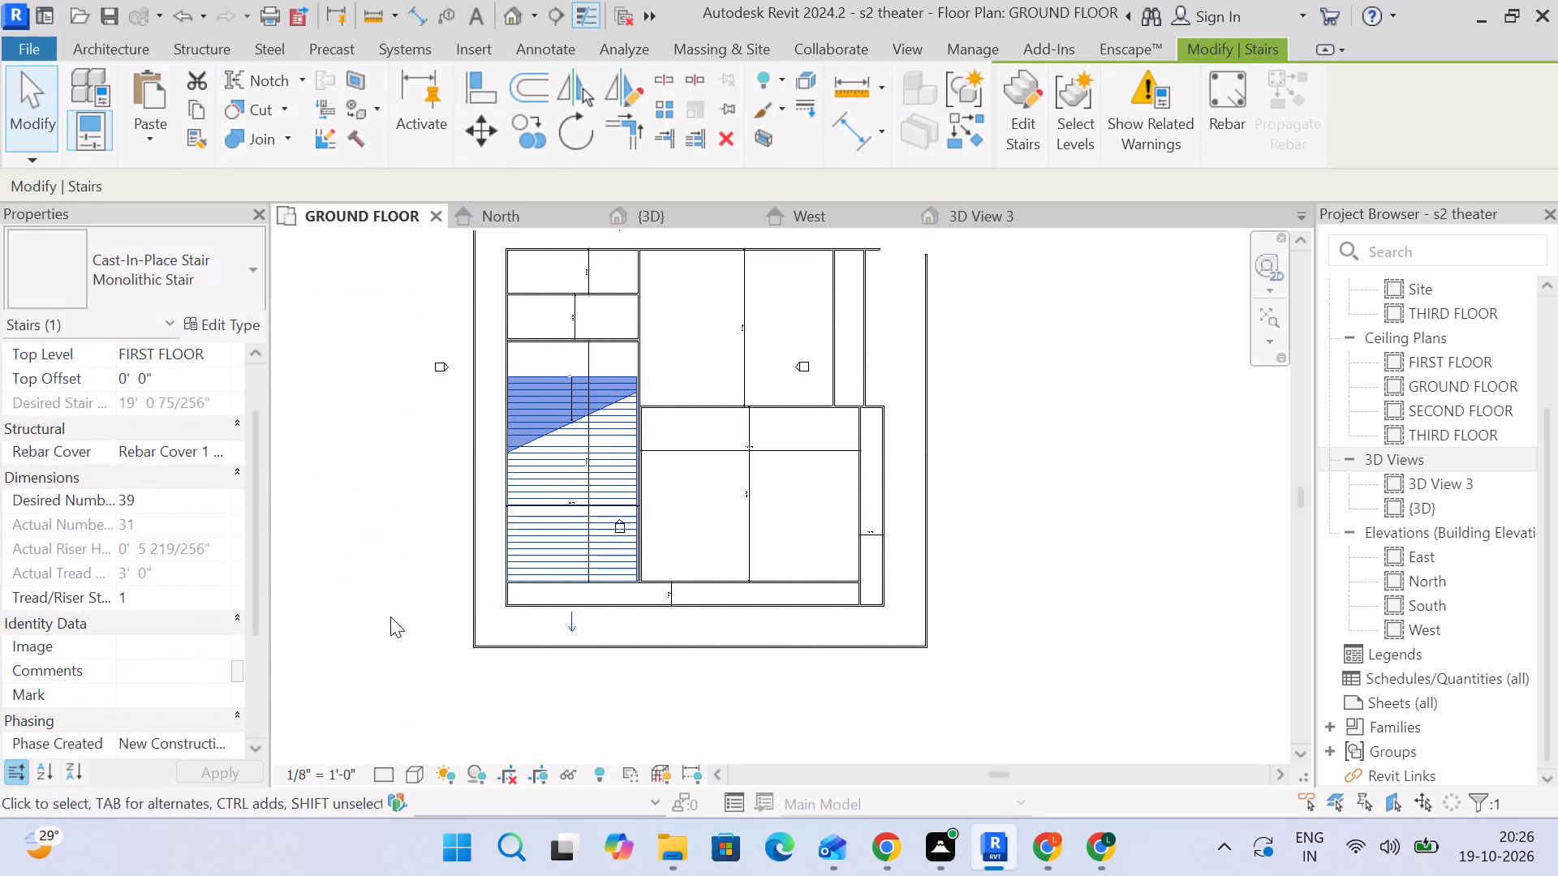
pyautogui.click(123, 539)
pyautogui.click(172, 546)
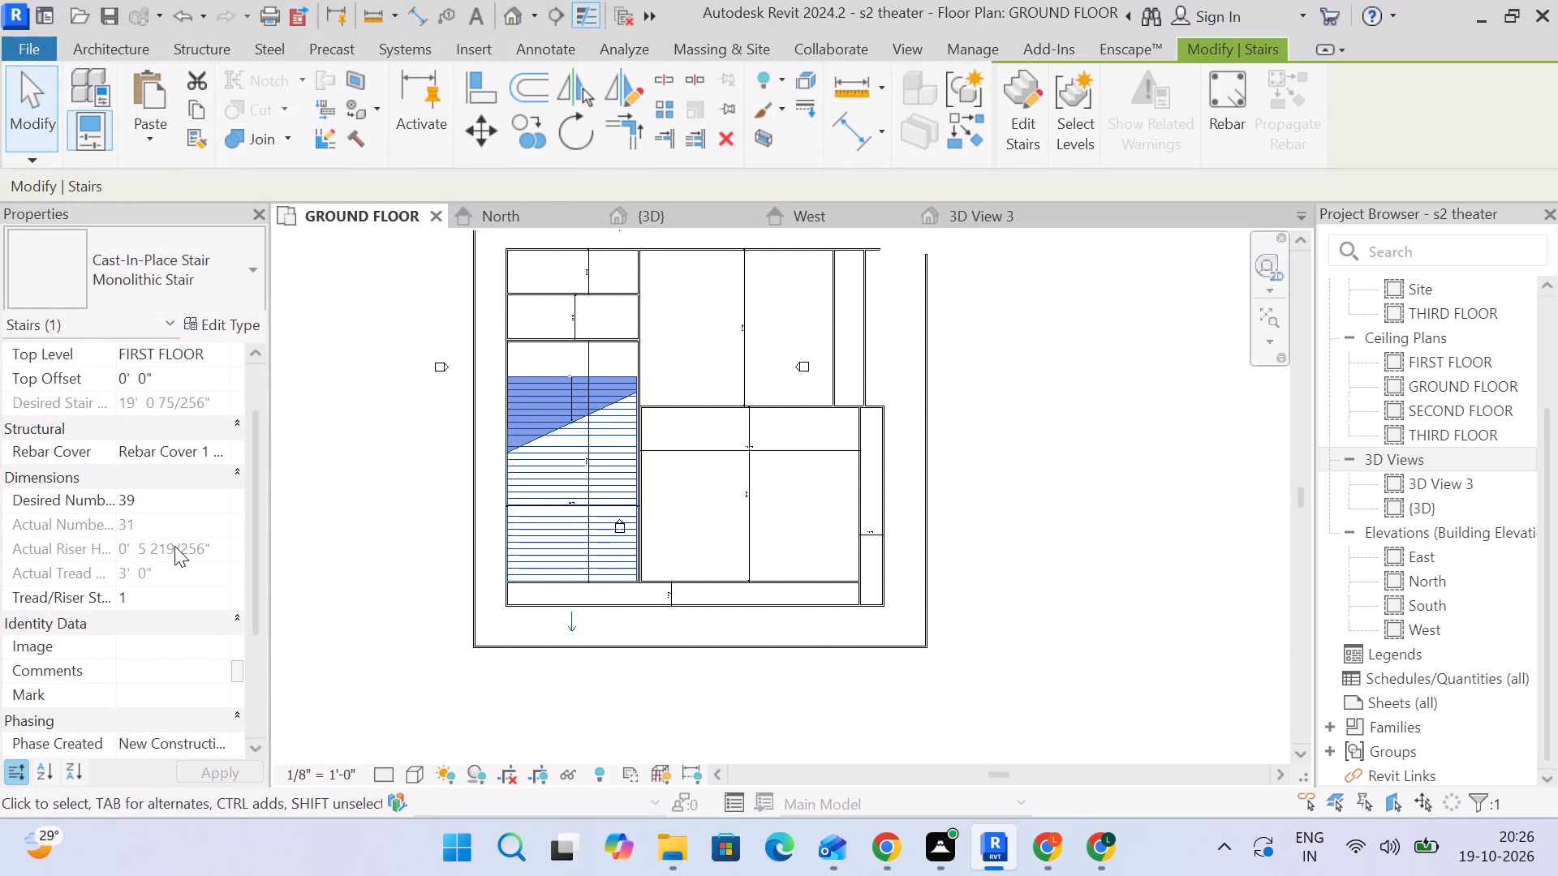
pyautogui.click(174, 546)
pyautogui.tripleClick(174, 546)
pyautogui.rightClick(174, 552)
pyautogui.rightClick(199, 547)
# Open the stair for editing in the GROUND FLOOR plan and examine its type and instance properties.
pyautogui.click(560, 480)
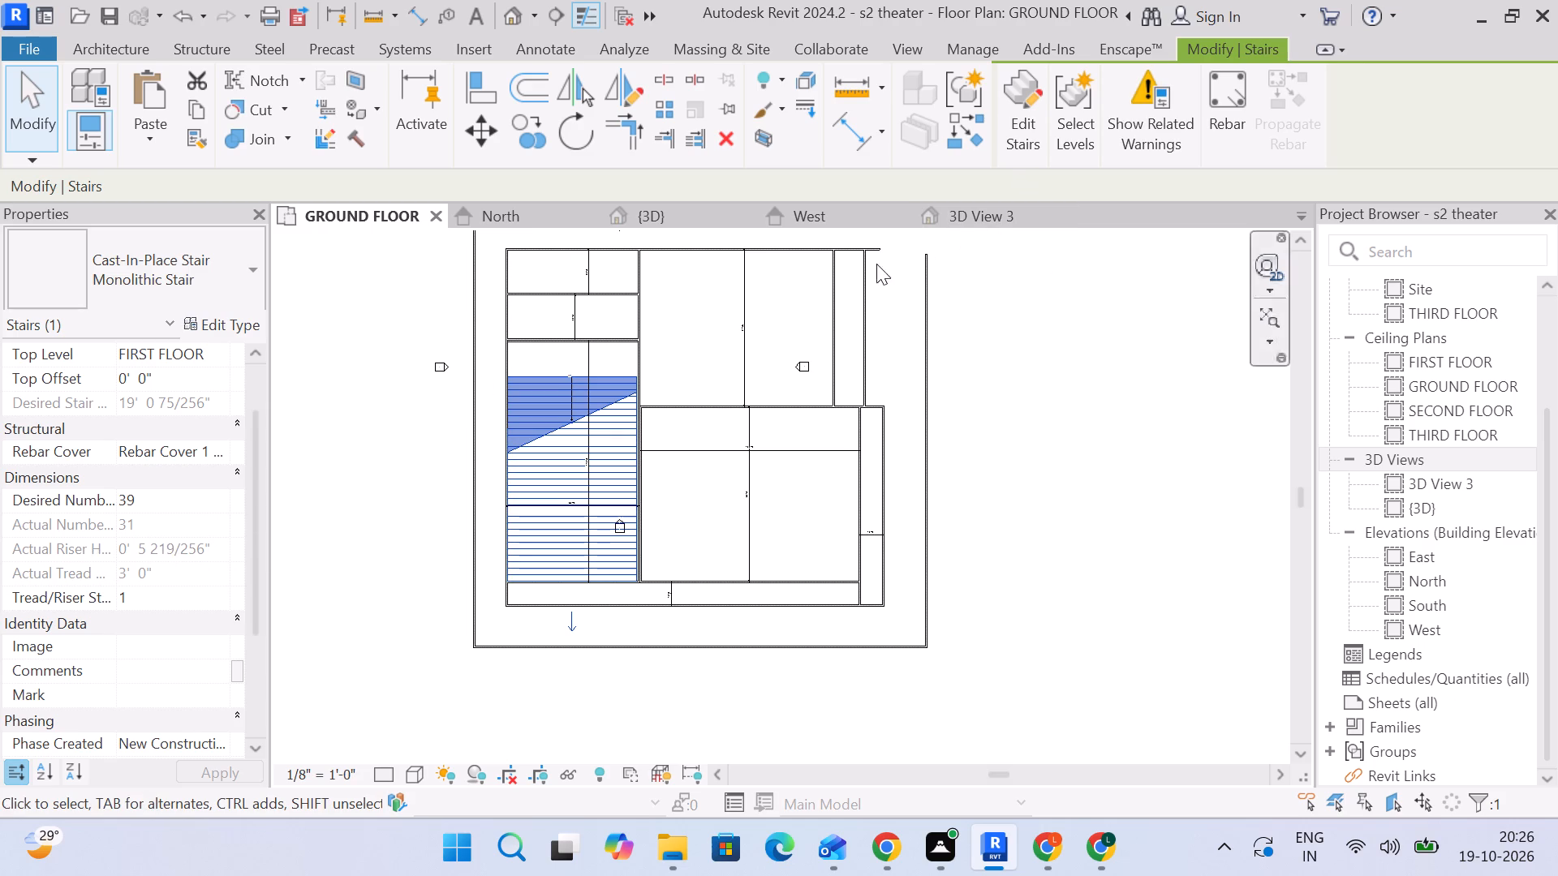
pyautogui.click(1026, 123)
pyautogui.click(581, 445)
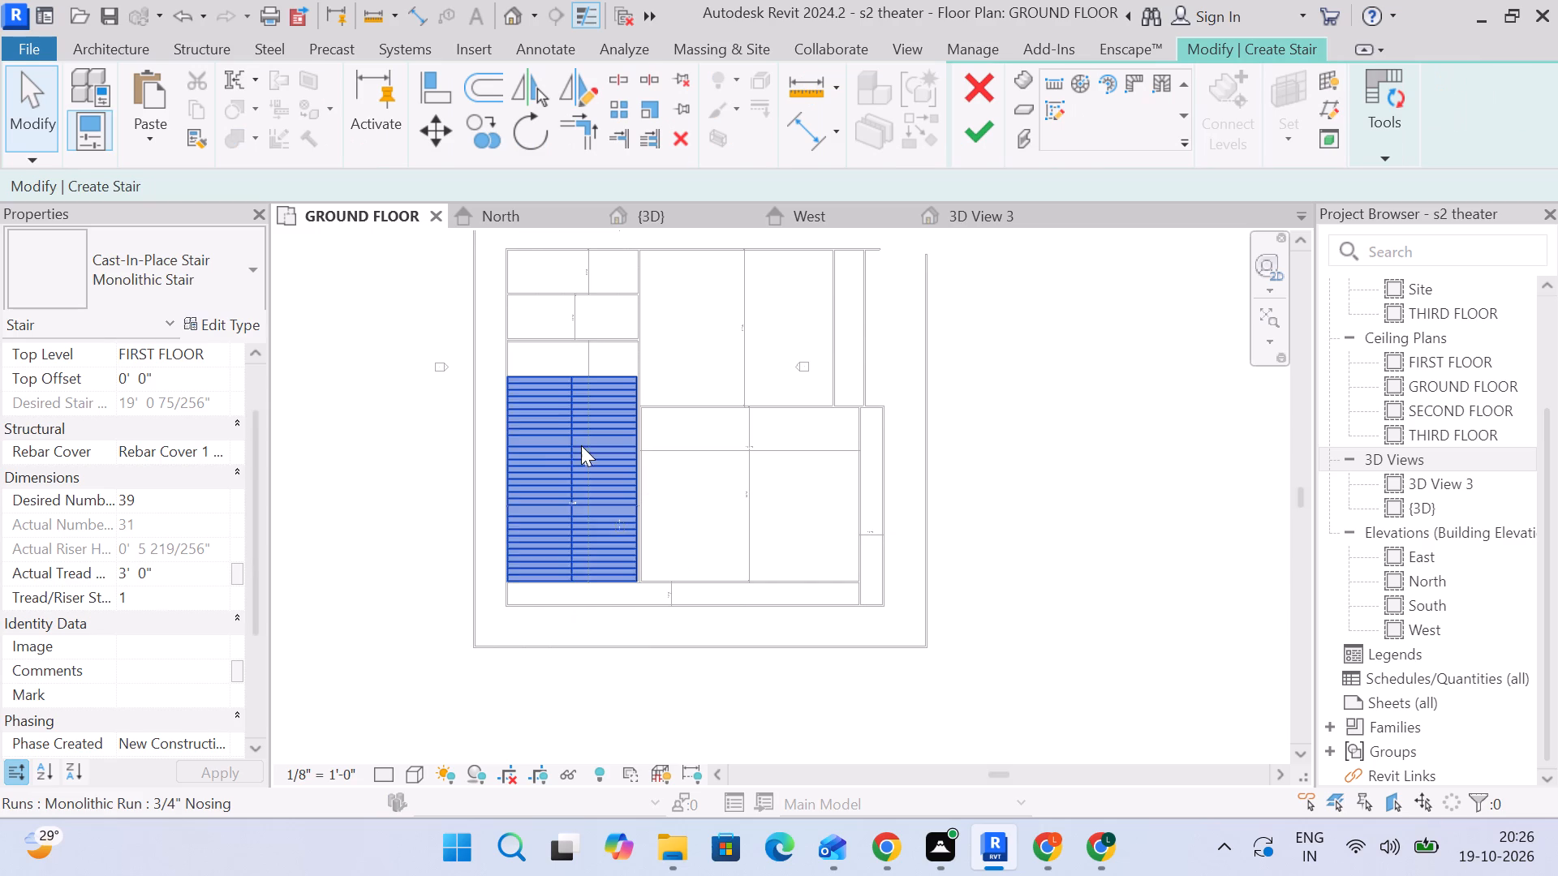
pyautogui.click(356, 540)
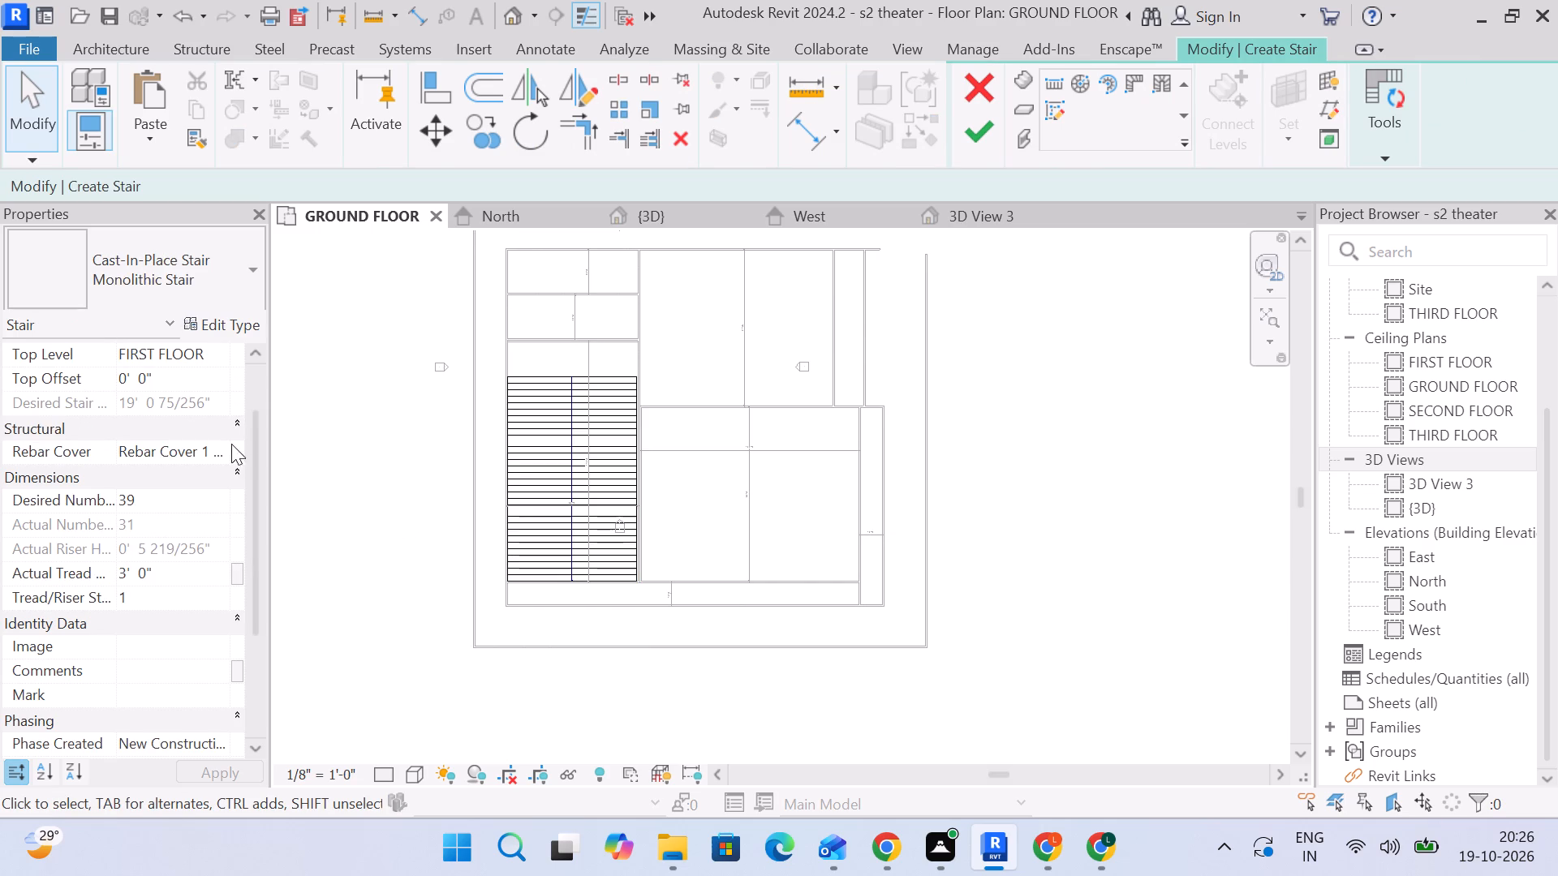
pyautogui.click(222, 323)
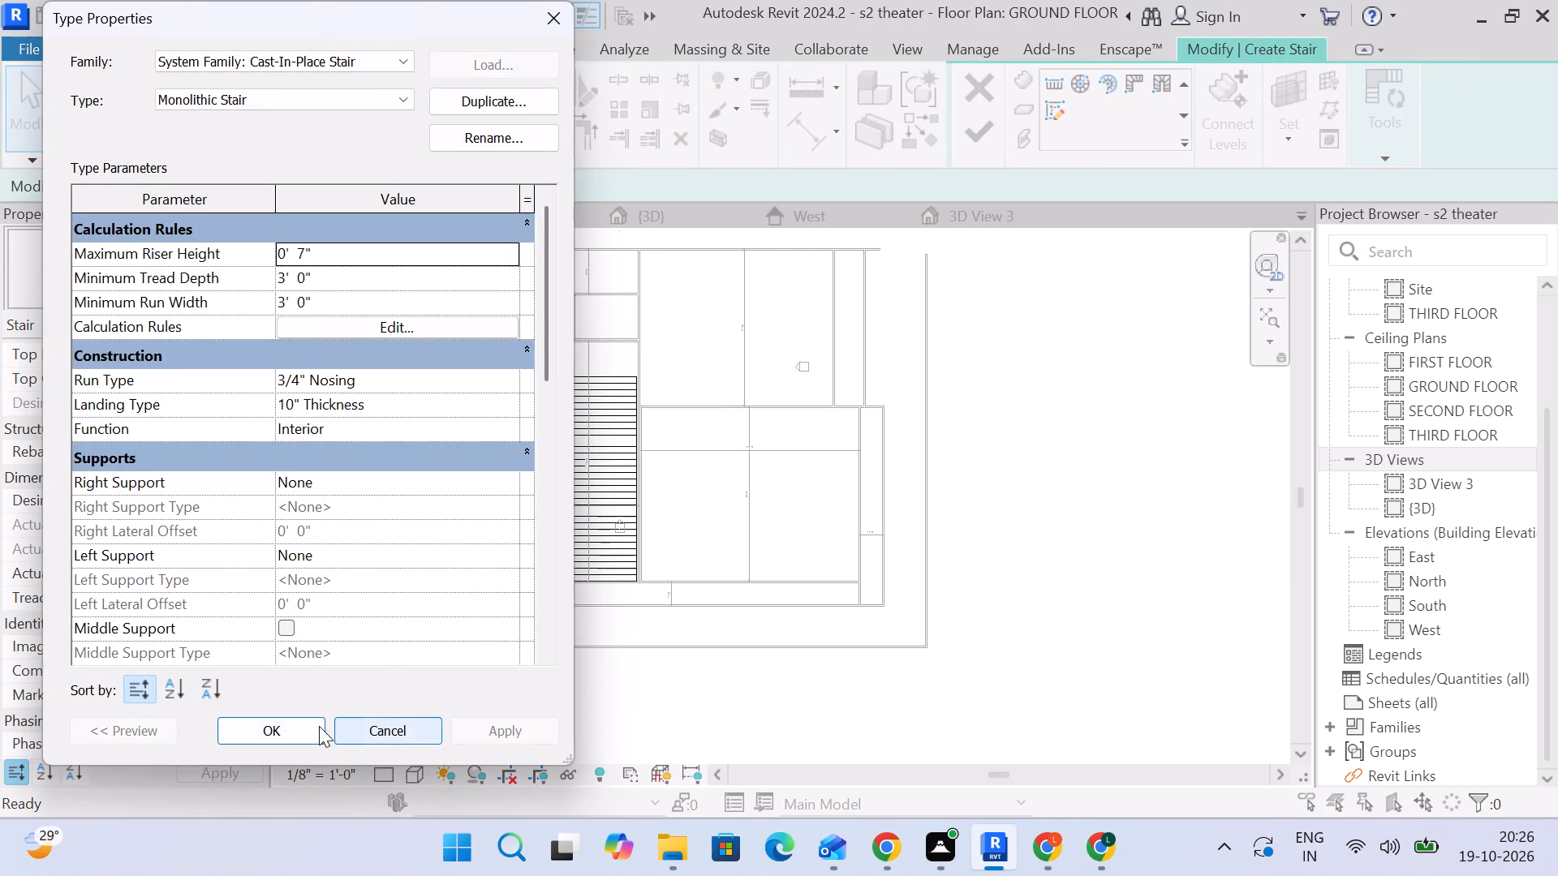
pyautogui.click(317, 727)
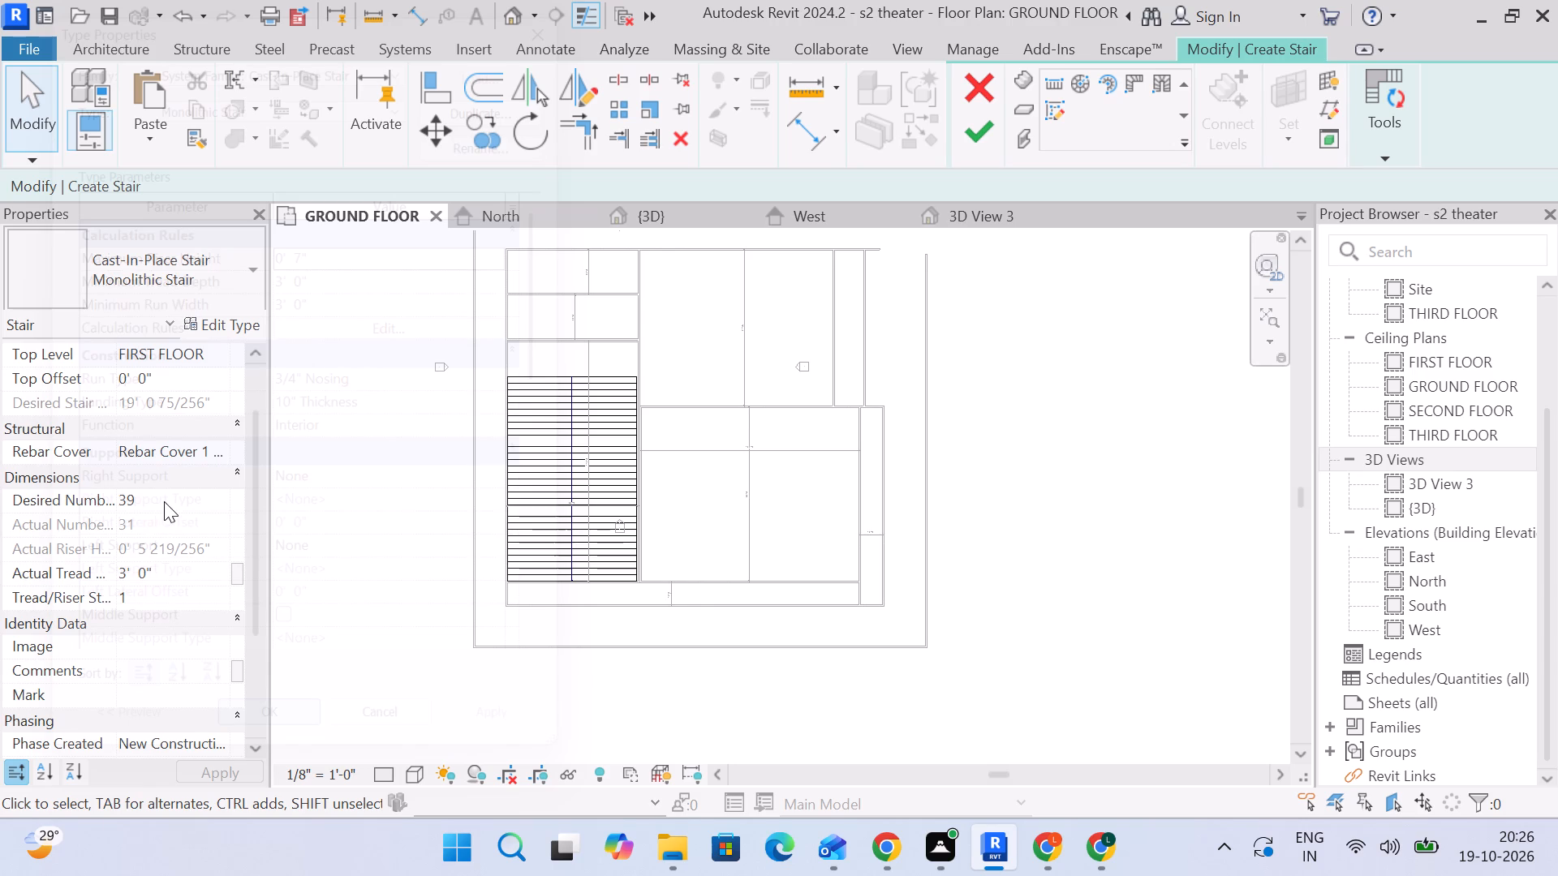
pyautogui.scroll(-6, 78, 626)
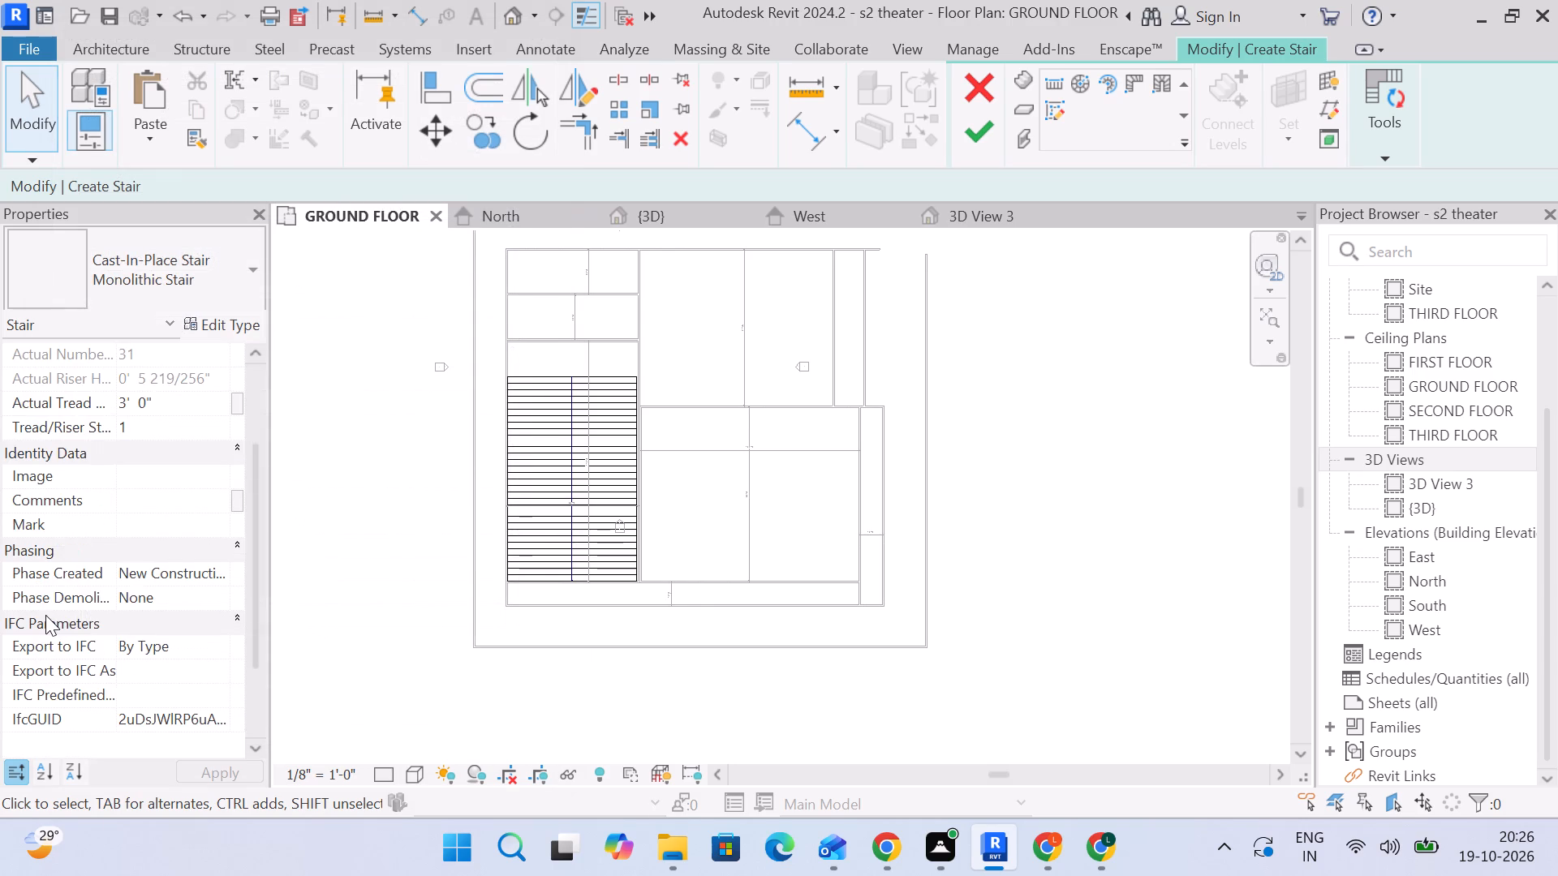
pyautogui.scroll(-5, 45, 615)
pyautogui.scroll(17, 62, 611)
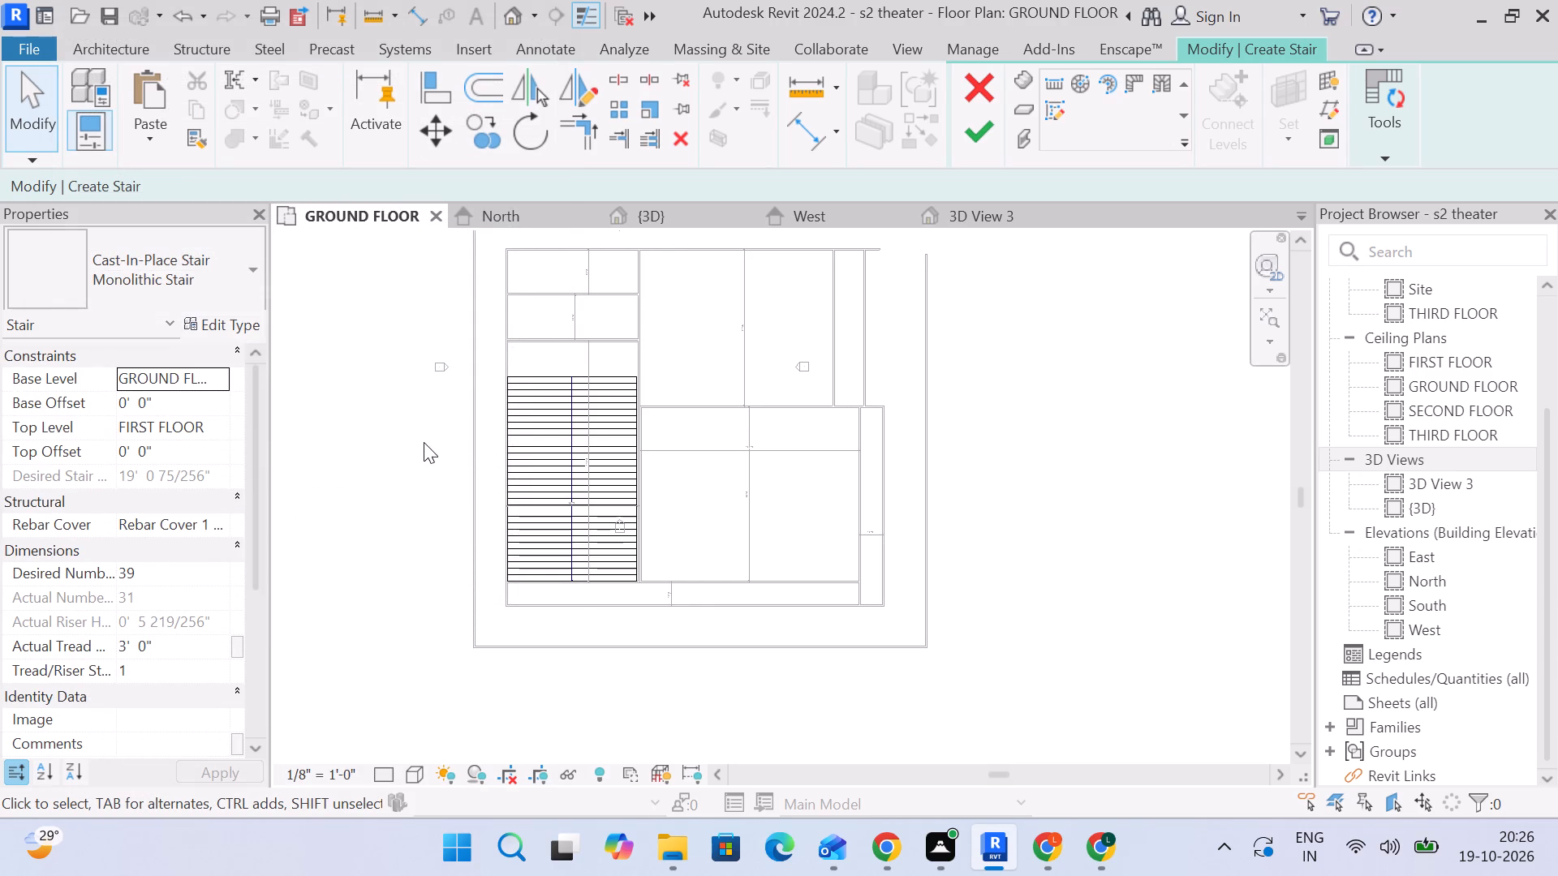
# Inspect the monolithic run in the North and West elevations, closing 3D View 3.
pyautogui.click(423, 442)
pyautogui.moveTo(515, 475); pyautogui.dragTo(523, 476)
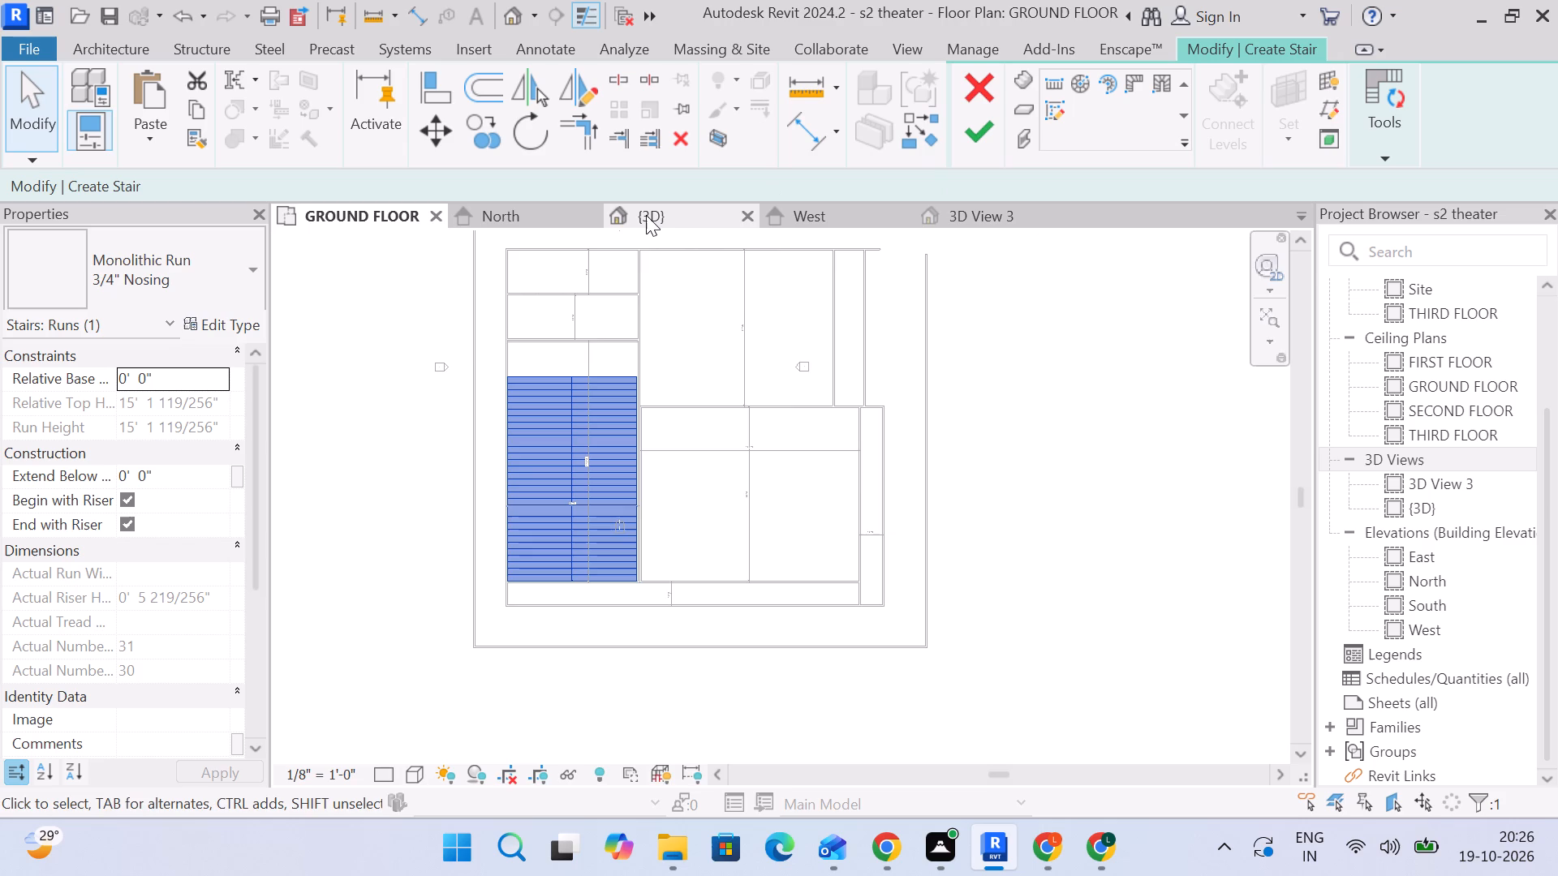
pyautogui.click(645, 215)
pyautogui.click(512, 207)
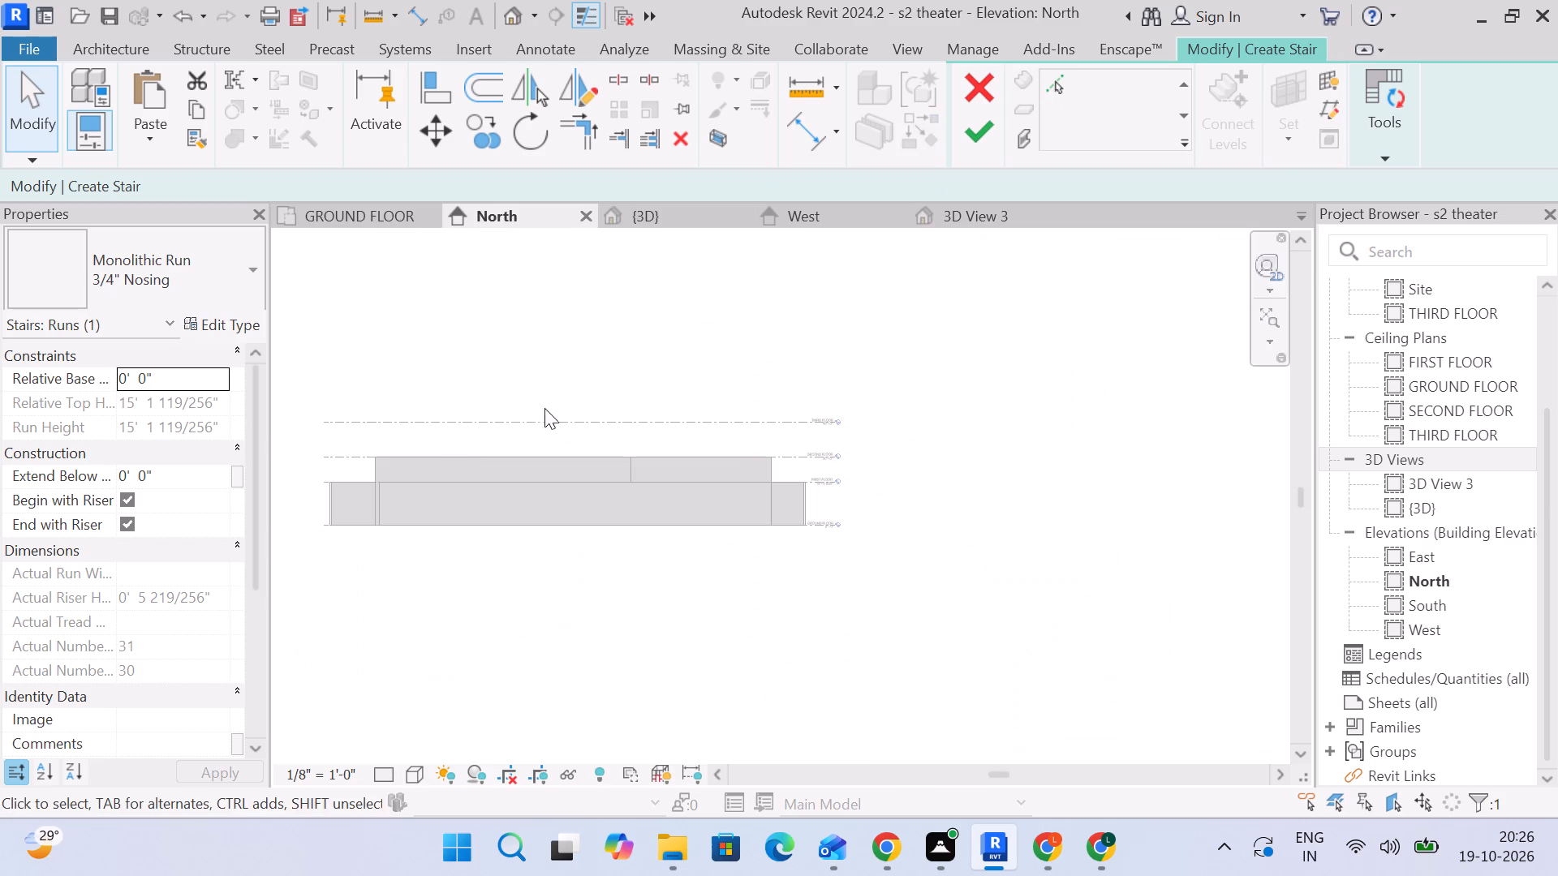
pyautogui.click(851, 214)
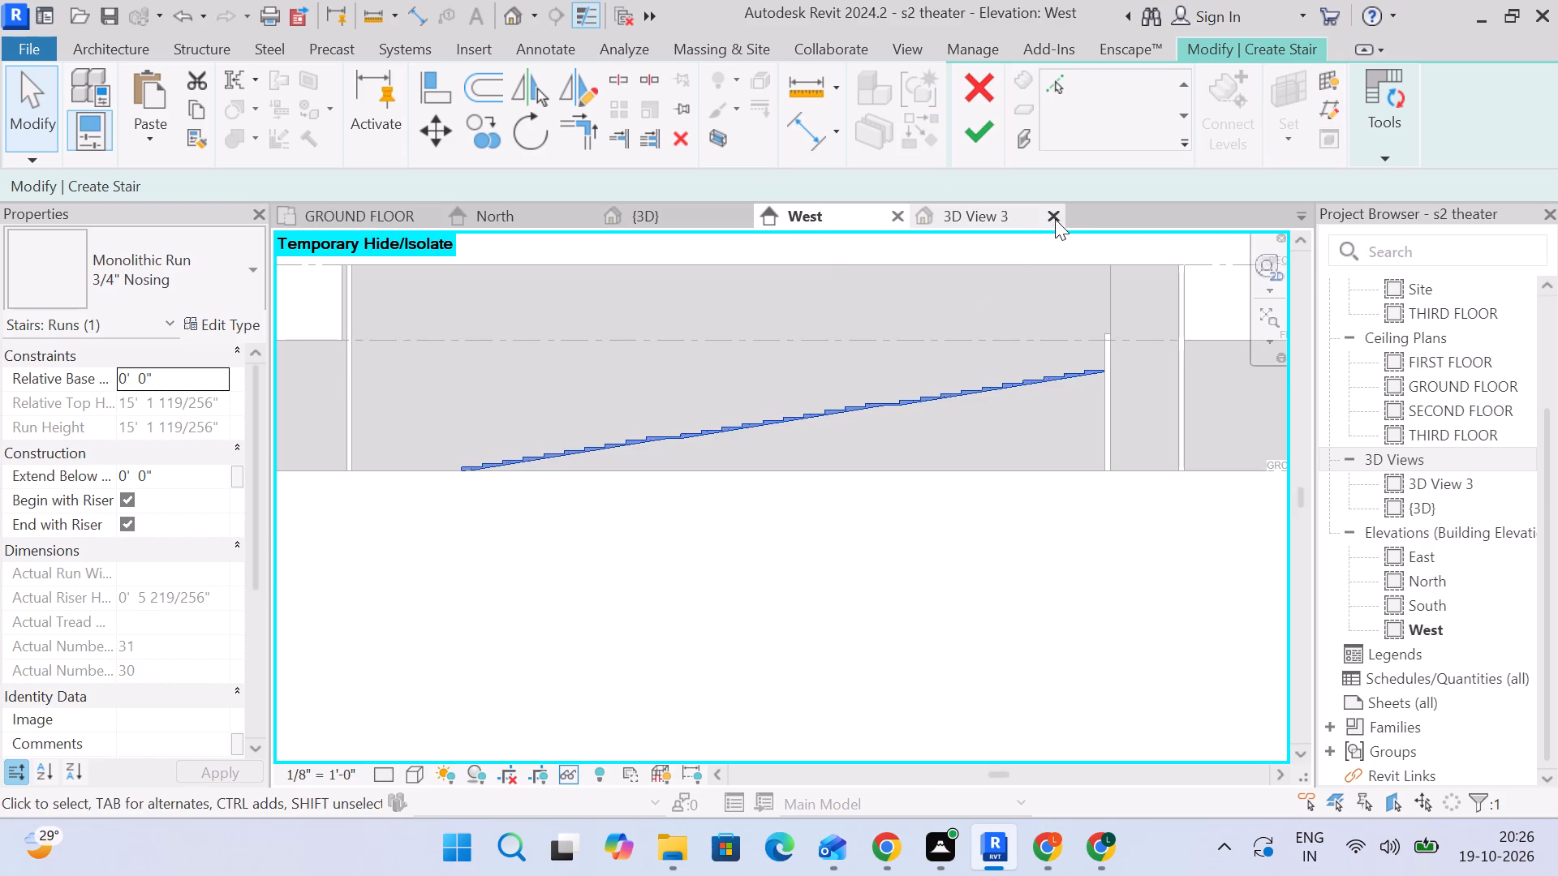
pyautogui.click(1057, 217)
pyautogui.scroll(4, 816, 457)
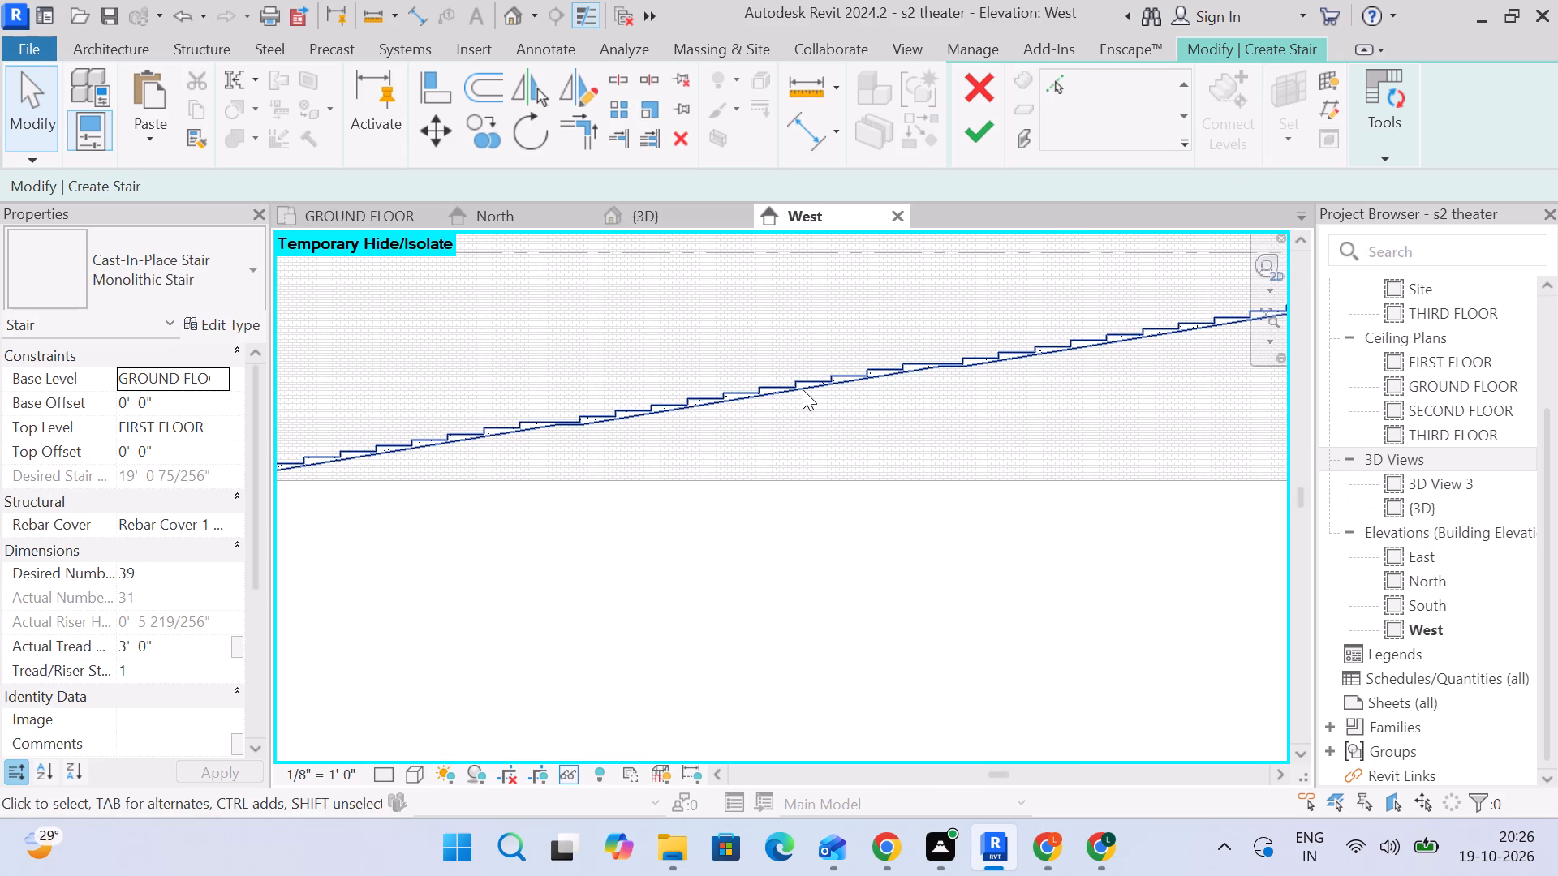
pyautogui.click(803, 389)
pyautogui.scroll(-5, 803, 389)
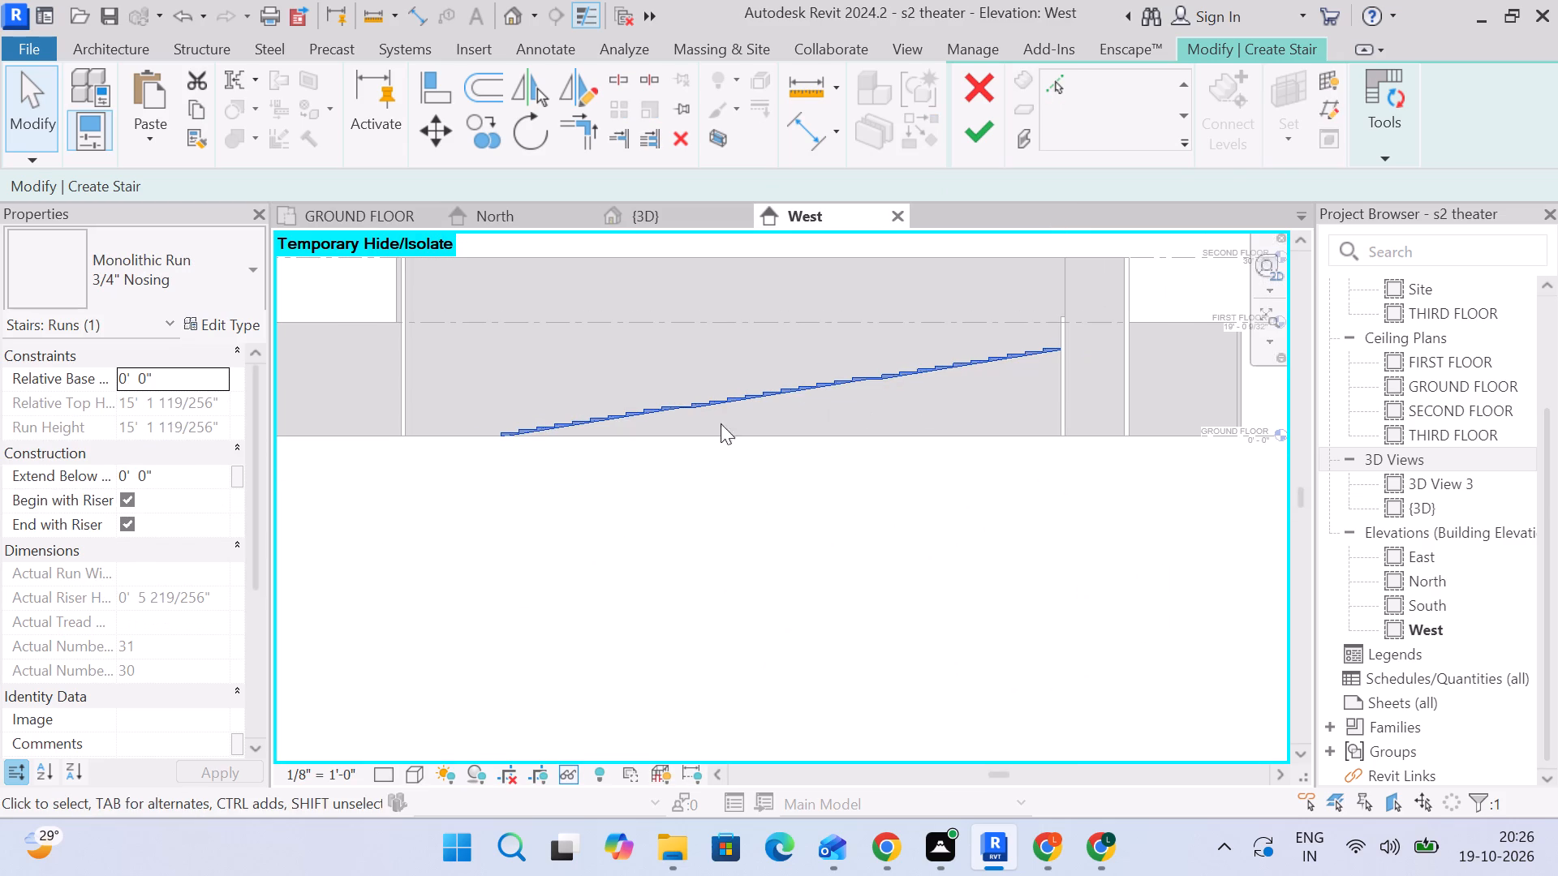
# Set the stair's Base Offset to 1' 6".
pyautogui.click(498, 542)
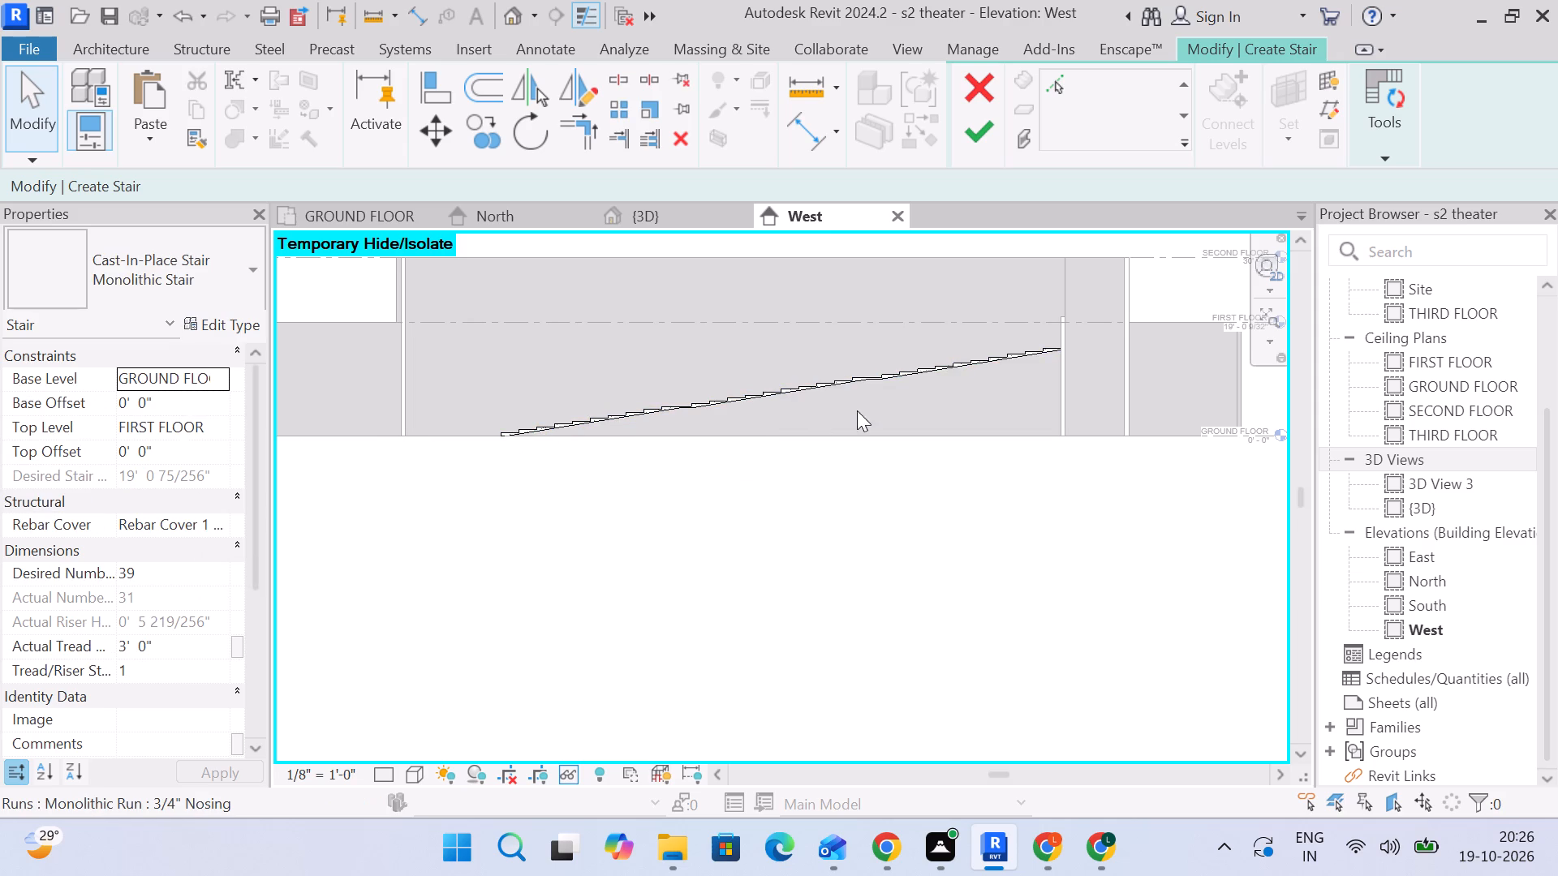
pyautogui.click(189, 410)
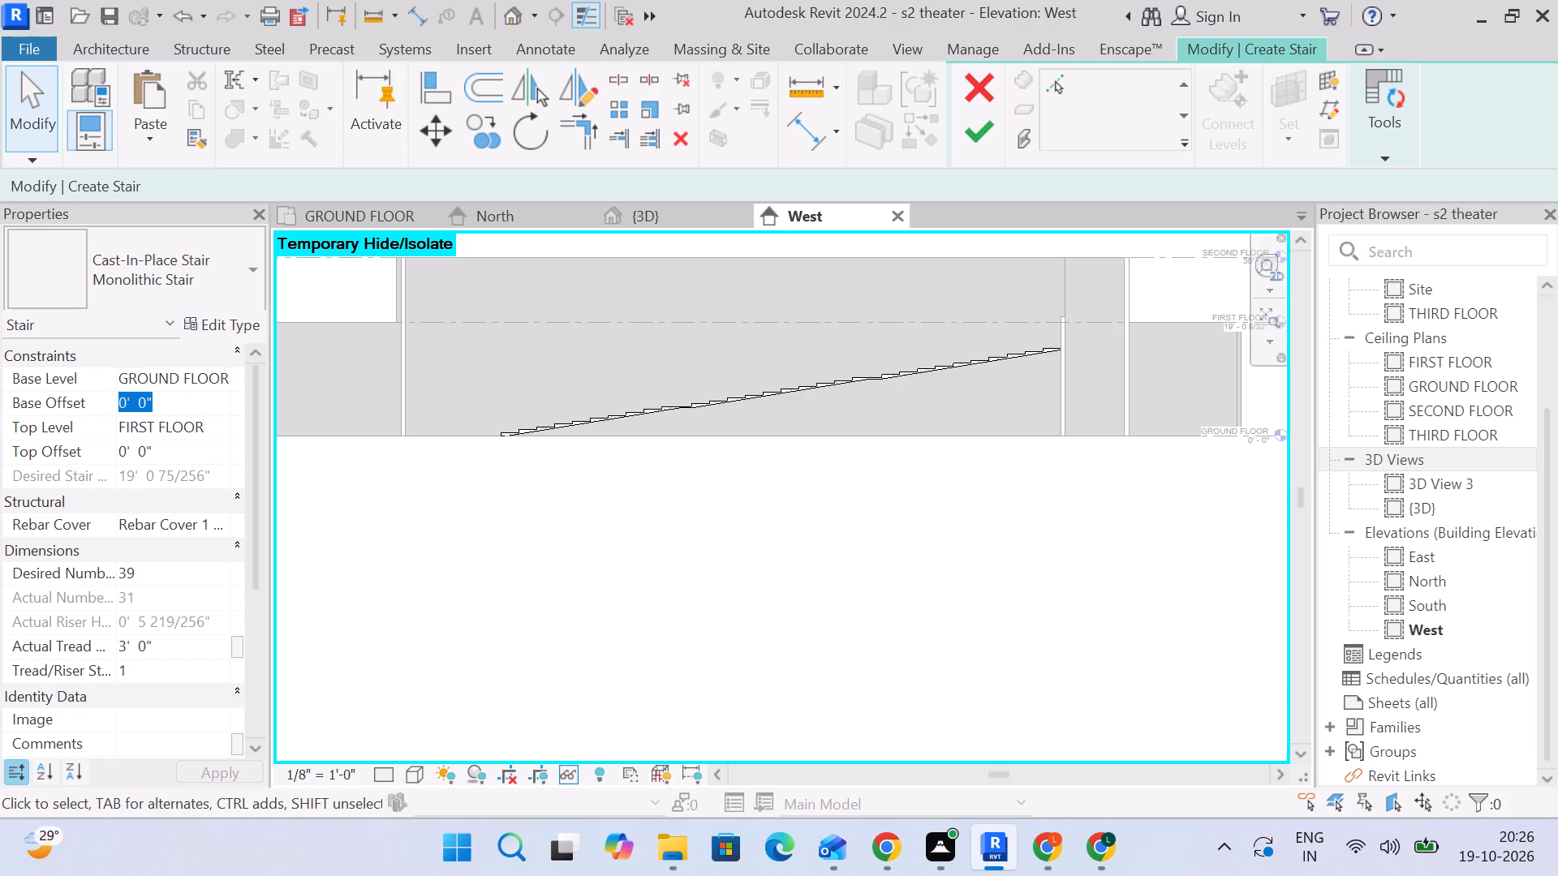
pyautogui.write("1'6")
pyautogui.hotkey('shift', '"')
pyautogui.press('Return')
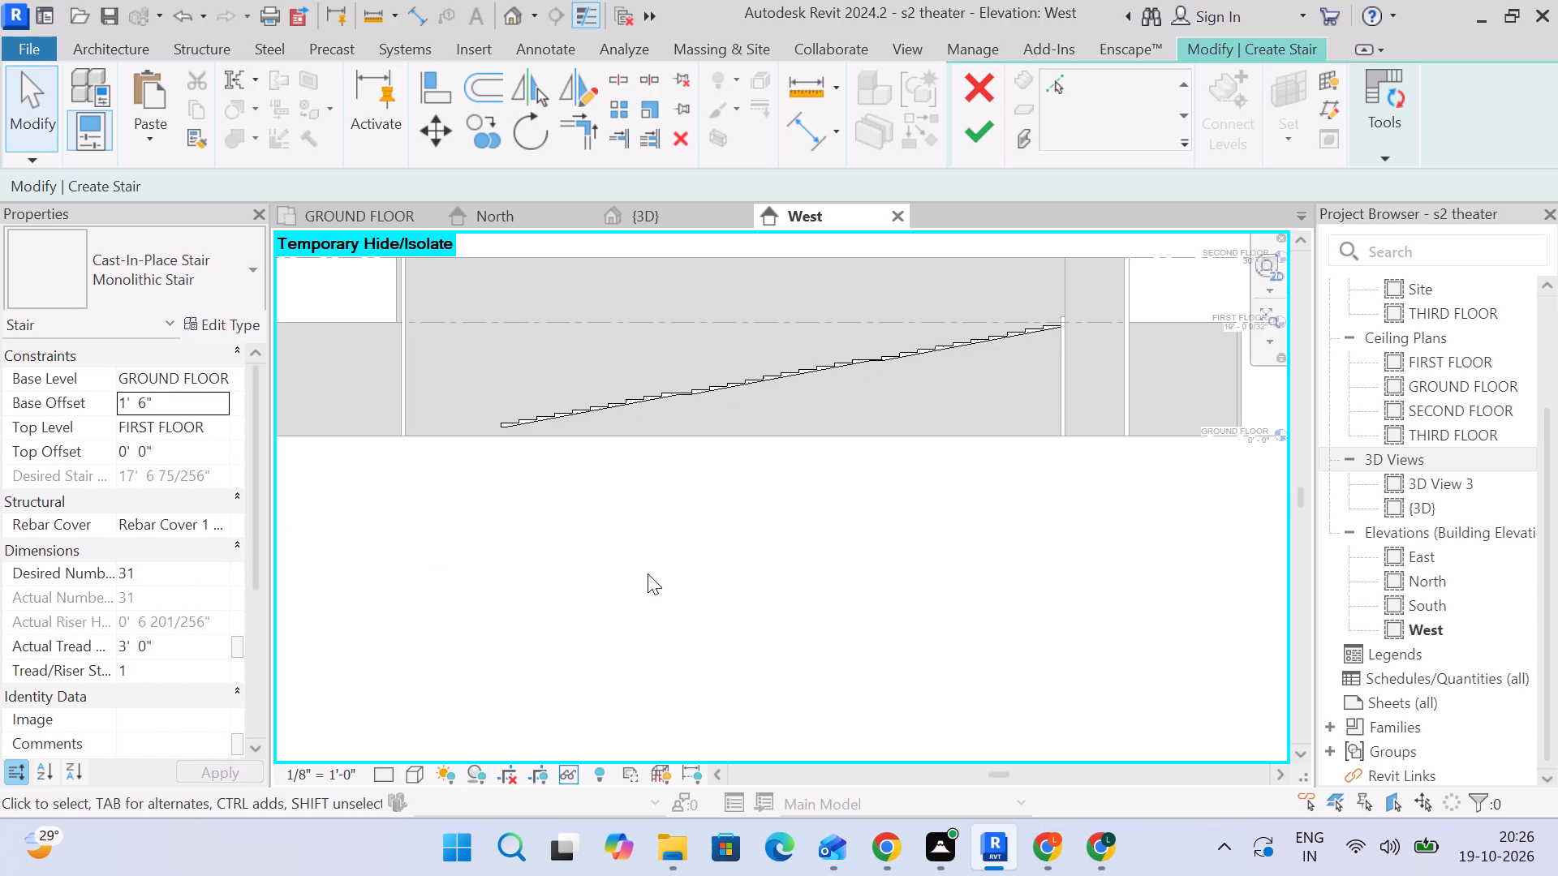
# Measure one riser's height above the intermediate landing in the West elevation with an aligned dimension, without placing it.
pyautogui.click(735, 529)
pyautogui.scroll(10, 708, 410)
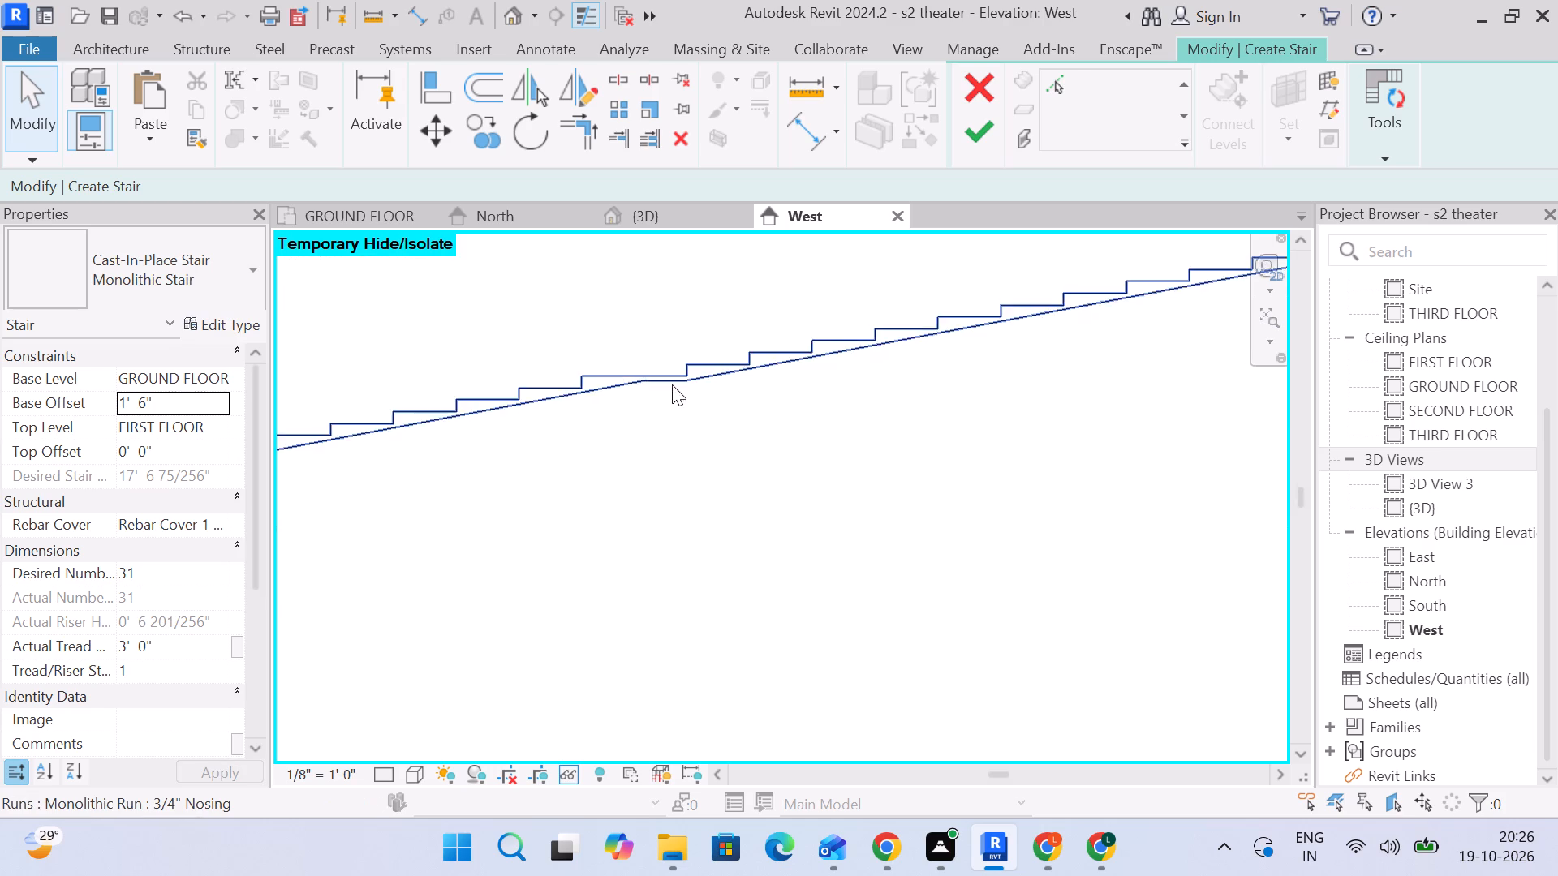
pyautogui.scroll(10, 672, 384)
pyautogui.moveTo(798, 398); pyautogui.dragTo(767, 404, button='middle')
pyautogui.click(802, 141)
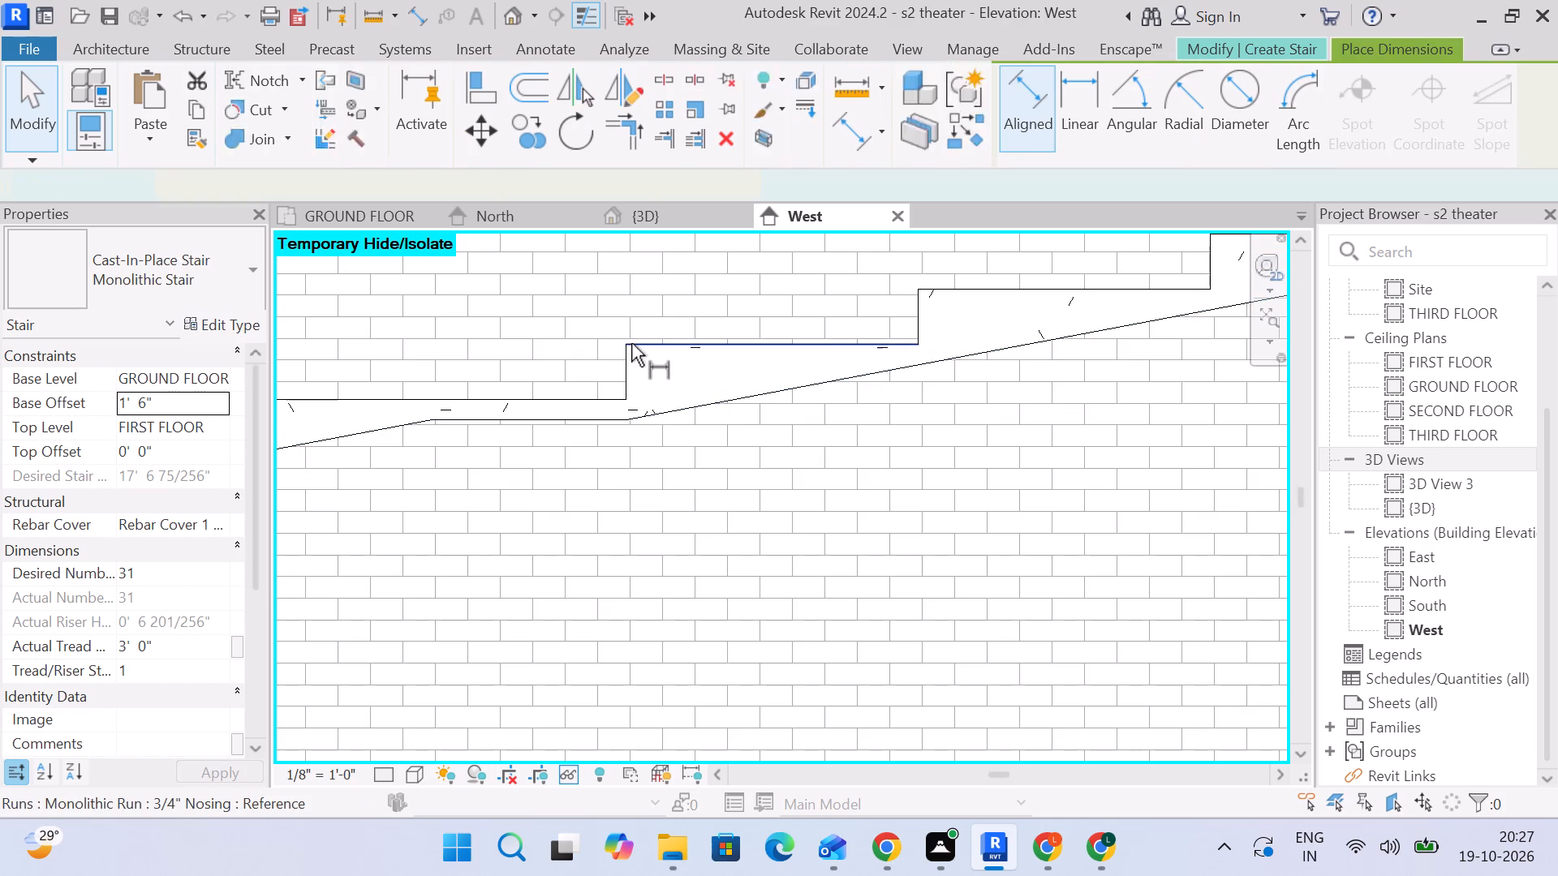
pyautogui.click(631, 343)
pyautogui.click(589, 401)
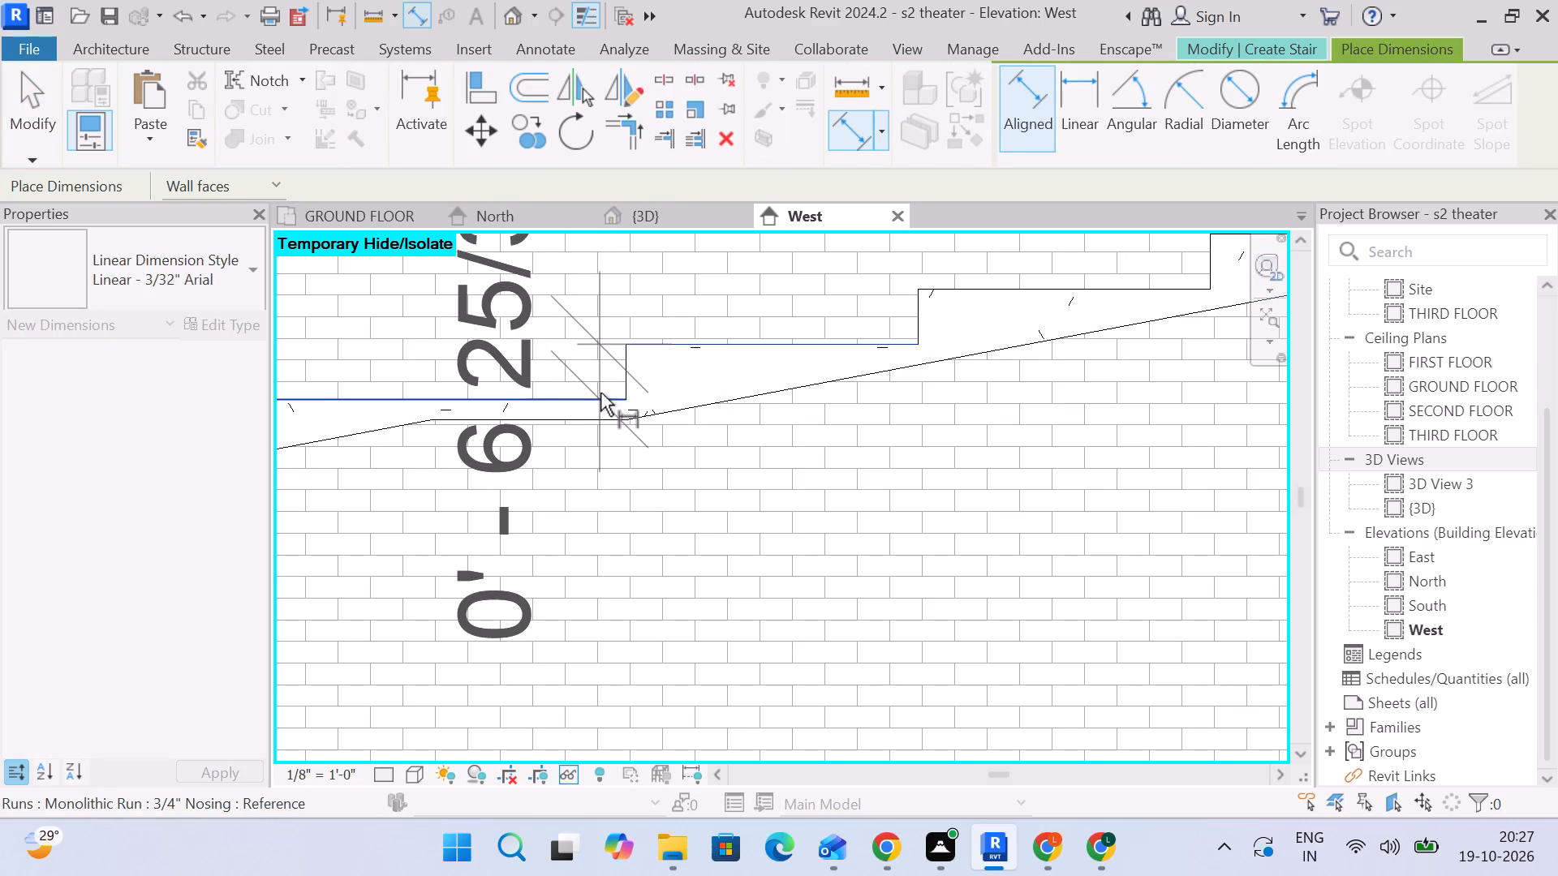
pyautogui.scroll(-5, 600, 389)
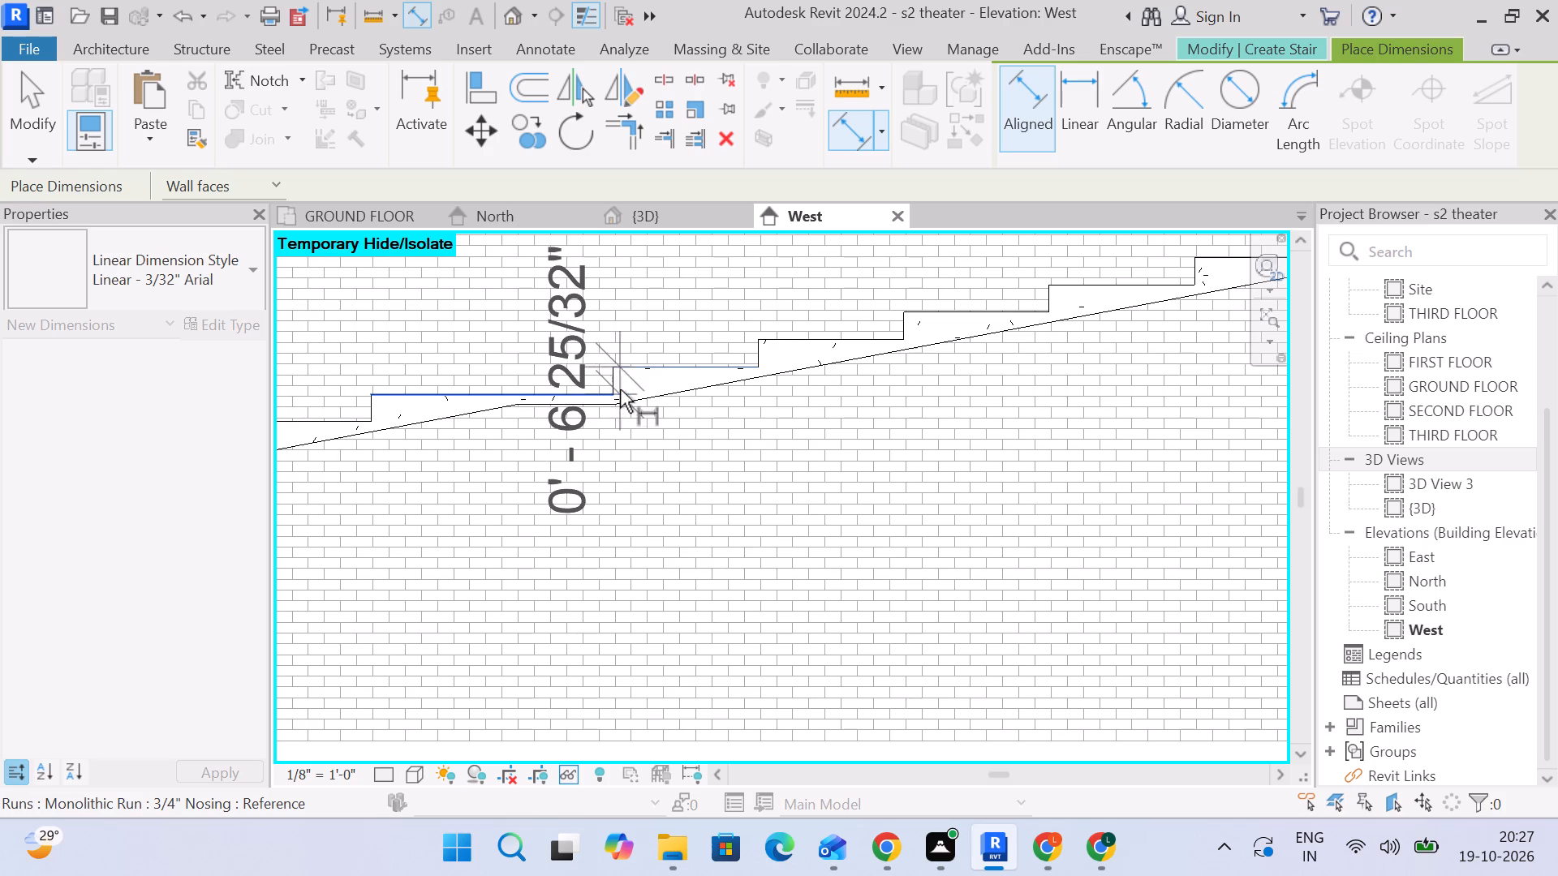
pyautogui.scroll(-4, 698, 396)
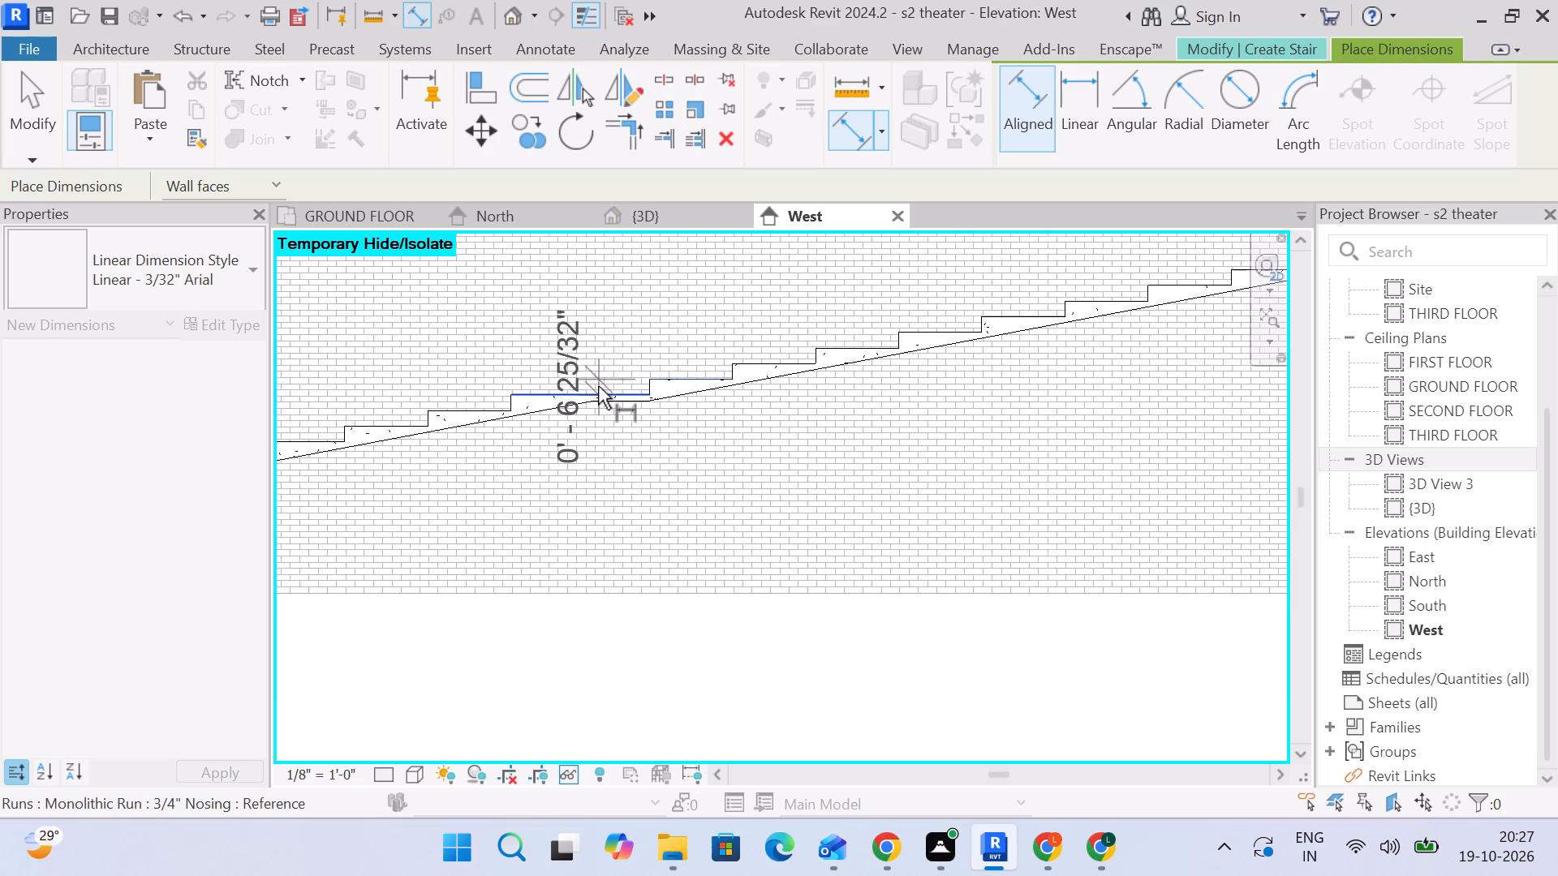
pyautogui.scroll(-8, 598, 386)
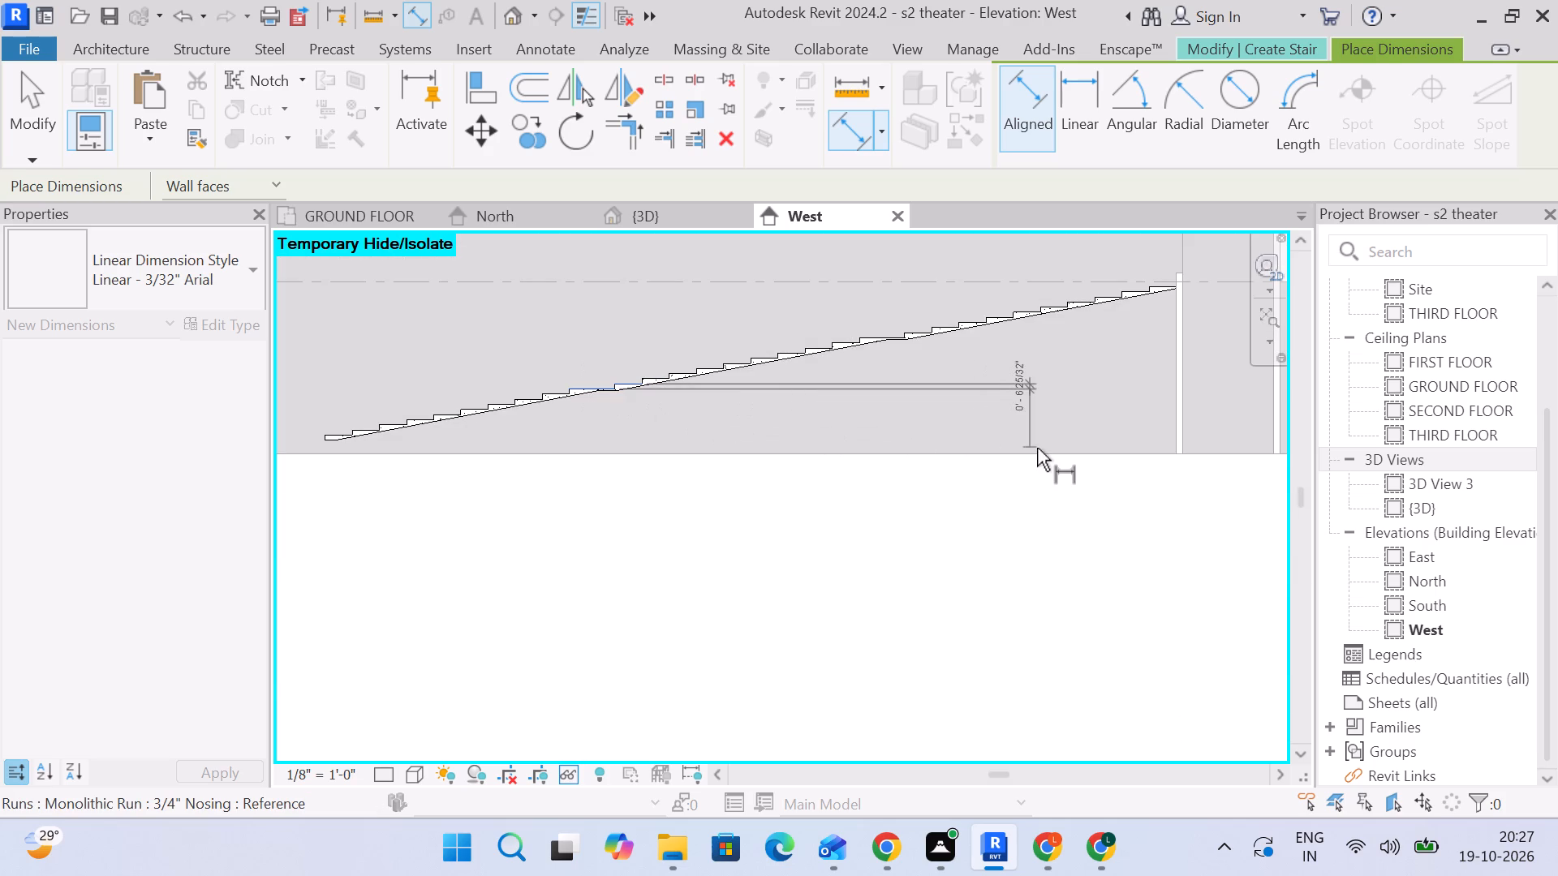
pyautogui.press('Escape')
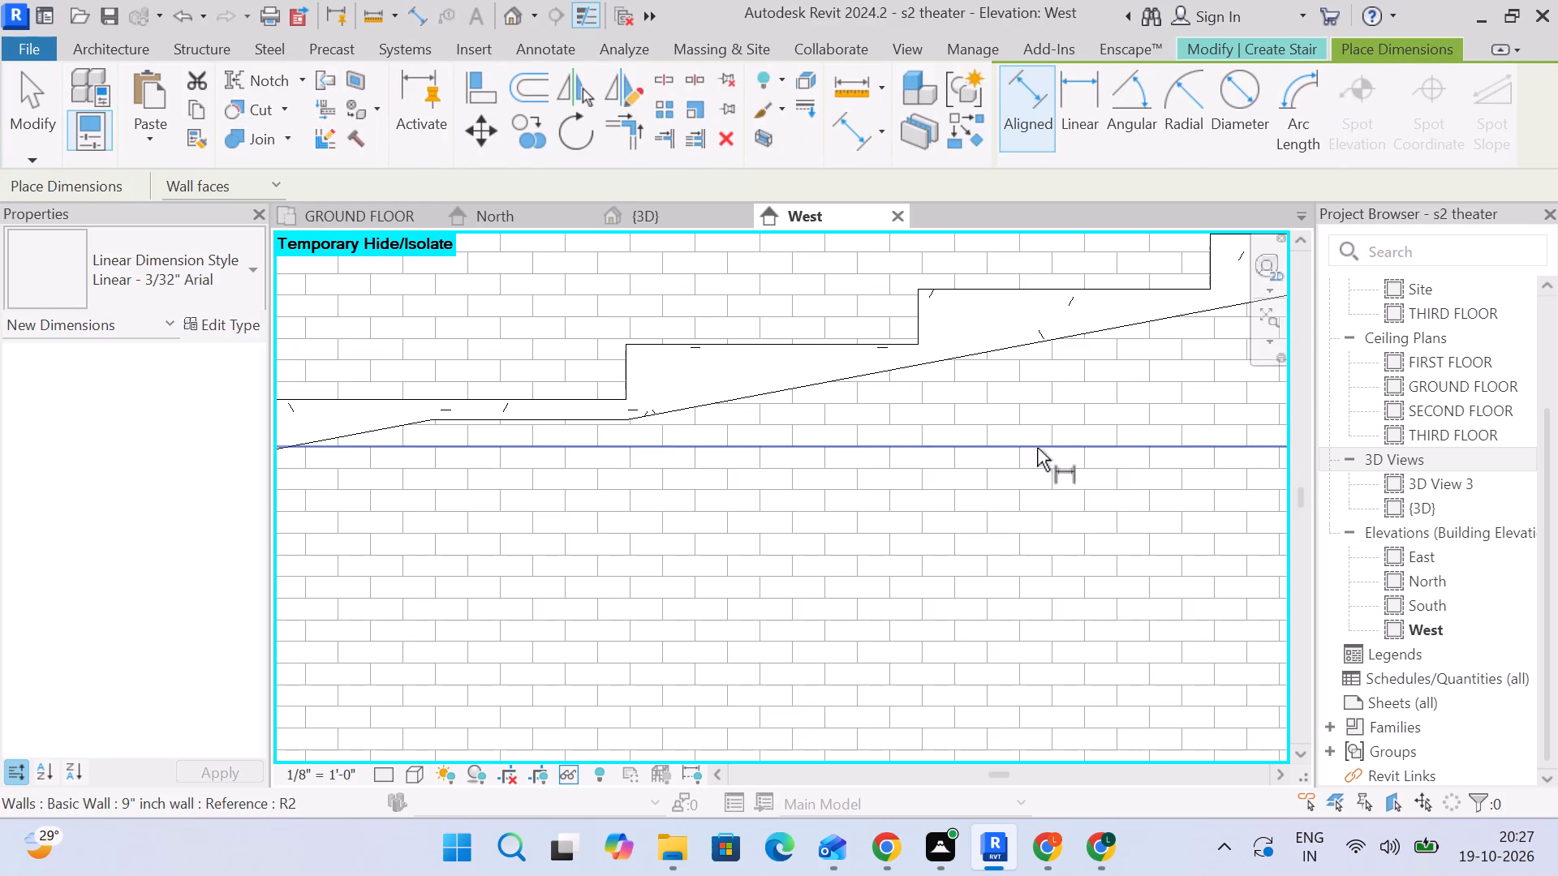
# Measure the vertical gap between the stair's top tread and the FIRST FLOOR level in the West elevation, without placing the dimension.
pyautogui.scroll(-3, 1203, 437)
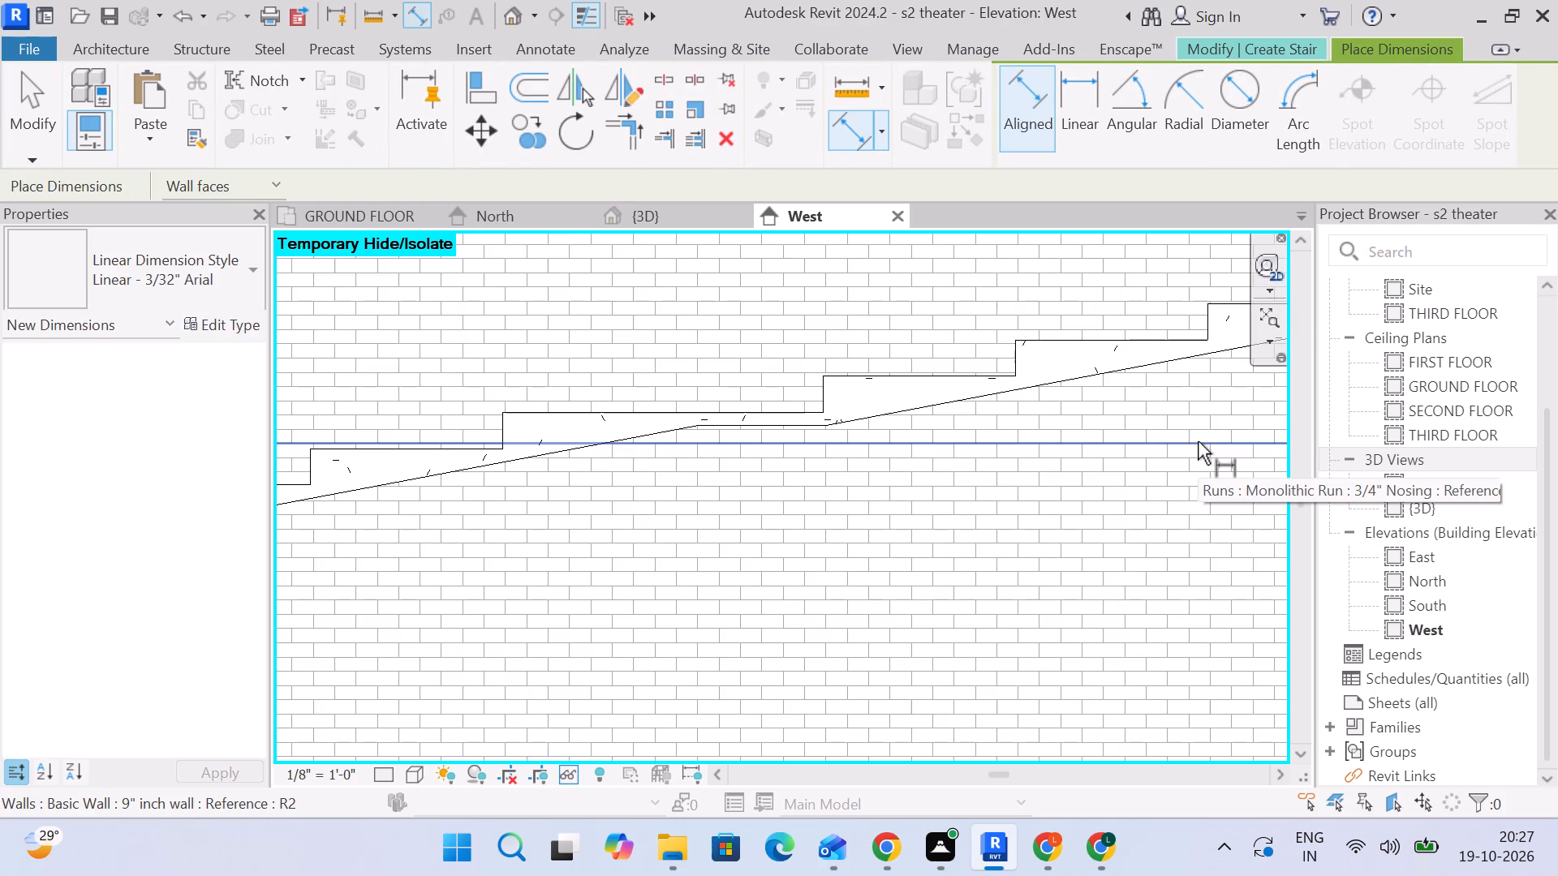
pyautogui.scroll(-9, 1060, 414)
pyautogui.moveTo(1060, 452); pyautogui.dragTo(685, 540, button='middle')
pyautogui.scroll(1, 685, 540)
pyautogui.scroll(-4, 979, 470)
pyautogui.moveTo(1074, 459); pyautogui.dragTo(859, 515, button='middle')
pyautogui.scroll(-1, 859, 515)
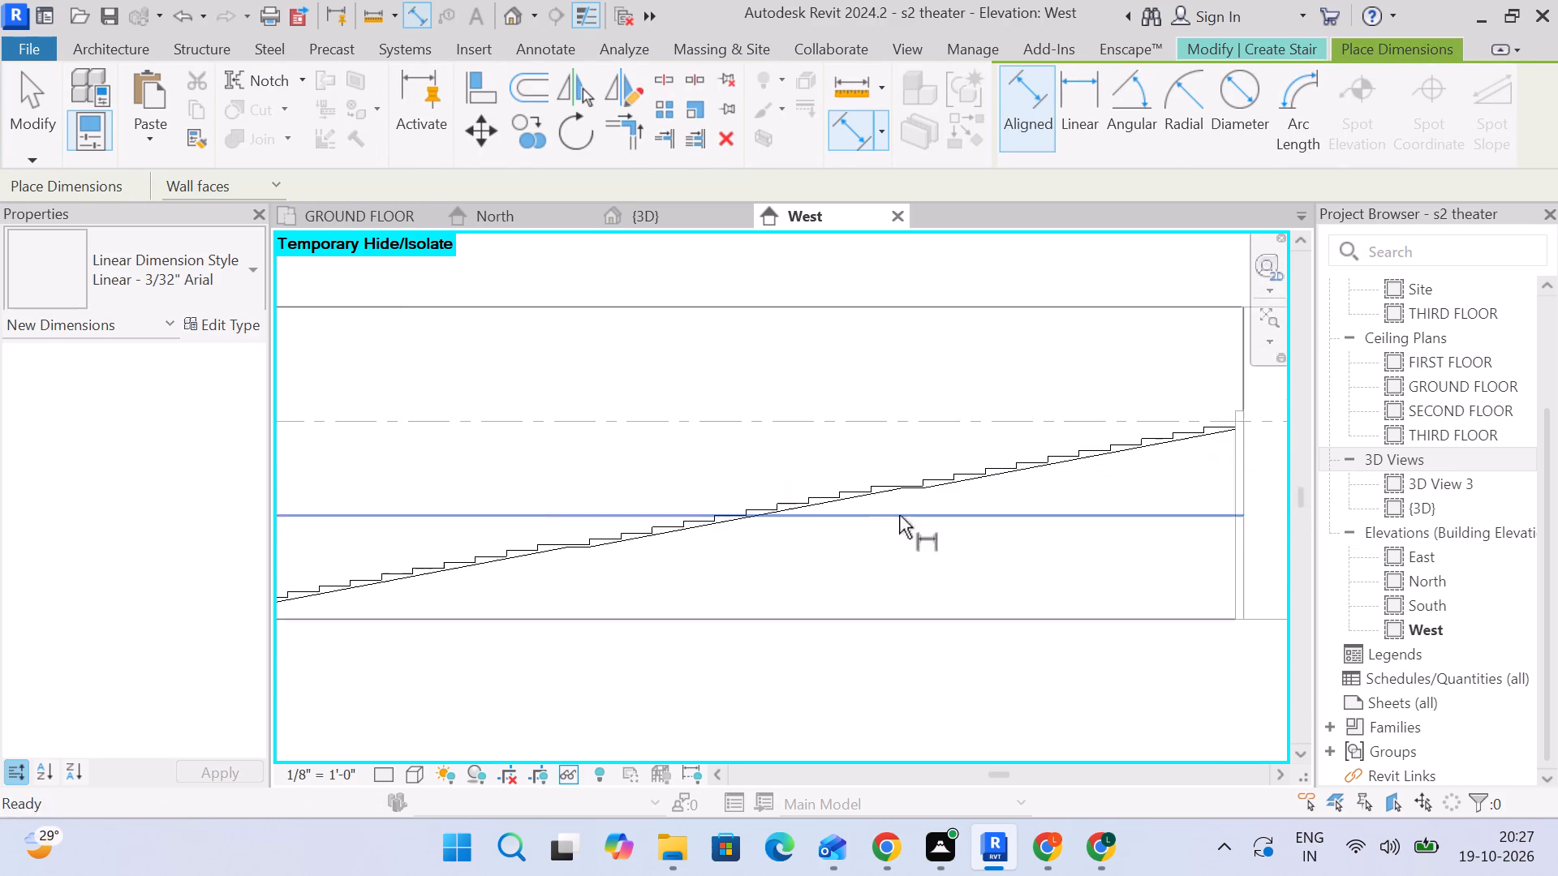
pyautogui.scroll(1, 1416, 393)
pyautogui.moveTo(1416, 393); pyautogui.dragTo(1238, 436, button='middle')
pyautogui.scroll(-1, 1238, 436)
pyautogui.moveTo(1237, 436); pyautogui.dragTo(992, 499, button='middle')
pyautogui.scroll(5, 1108, 462)
pyautogui.moveTo(1133, 471); pyautogui.dragTo(740, 536, button='middle')
pyautogui.scroll(8, 1062, 444)
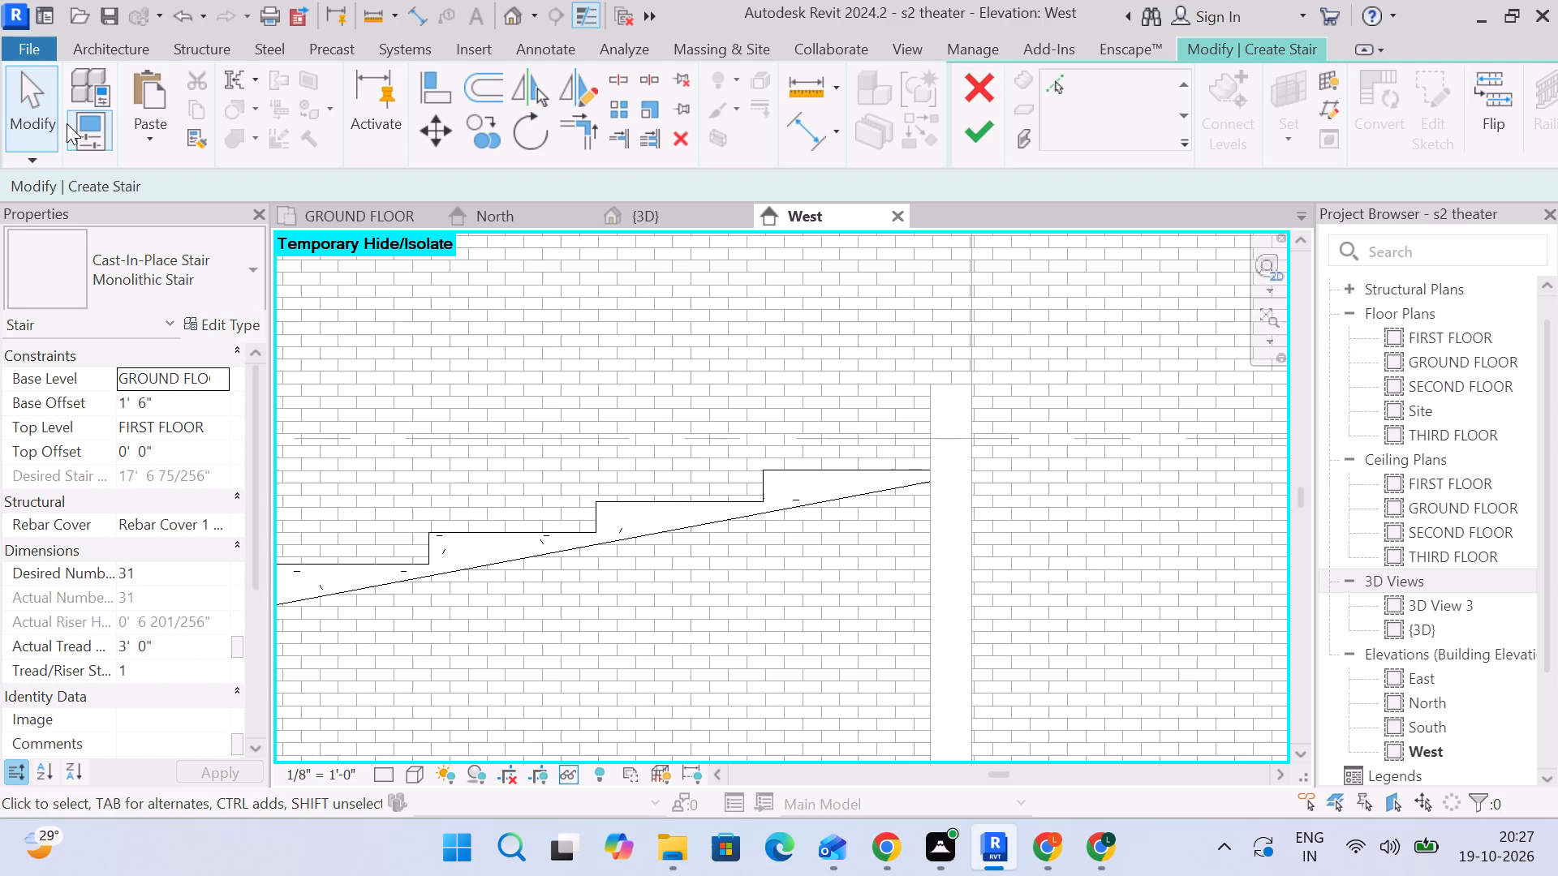
pyautogui.click(816, 119)
pyautogui.click(862, 472)
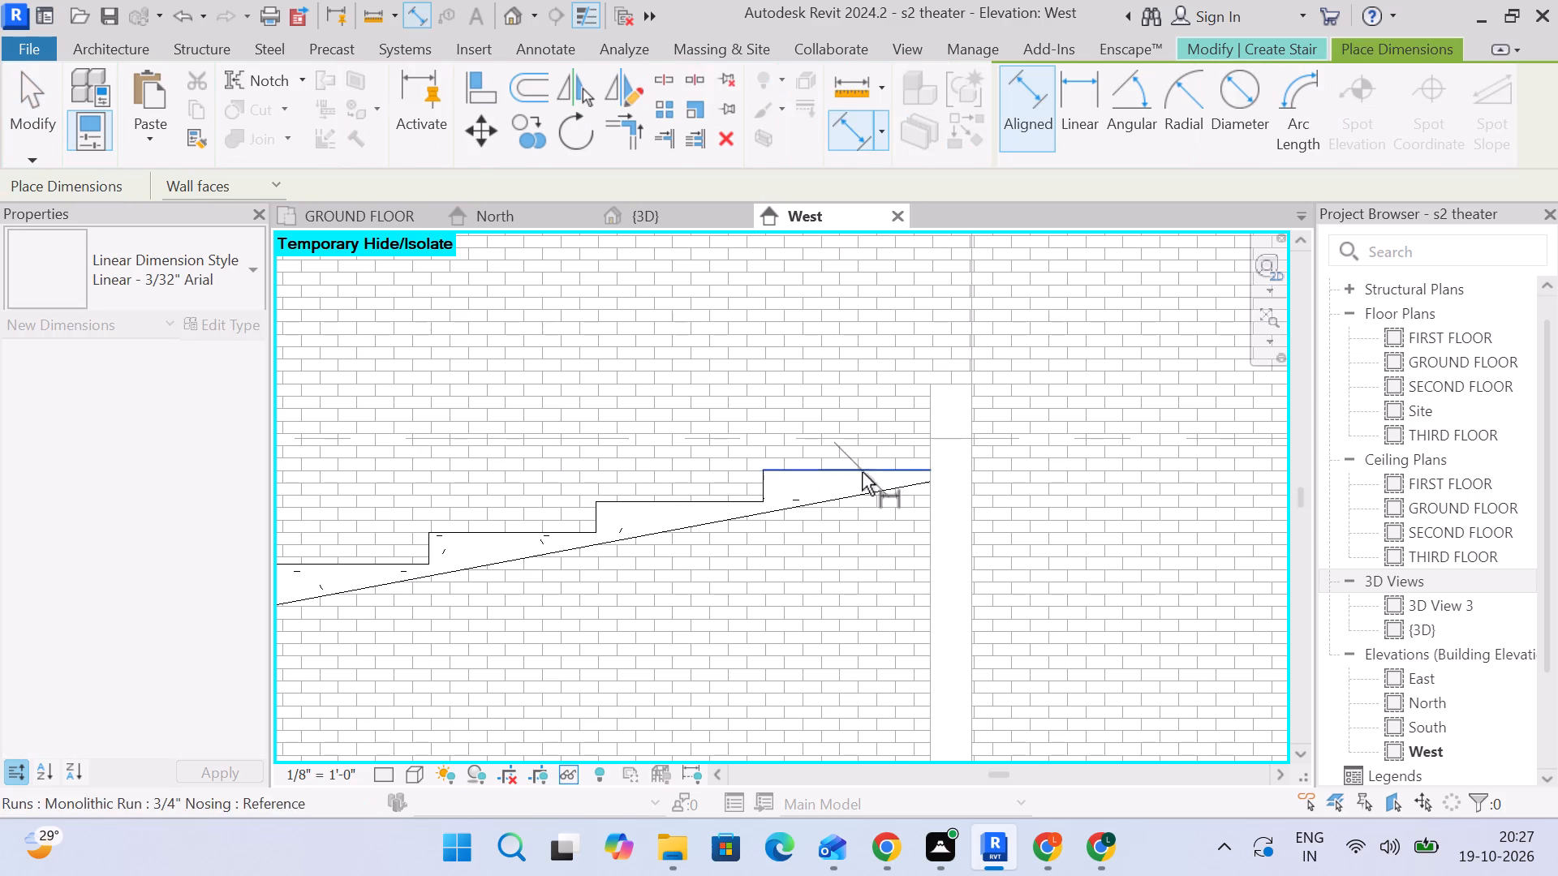
pyautogui.click(874, 437)
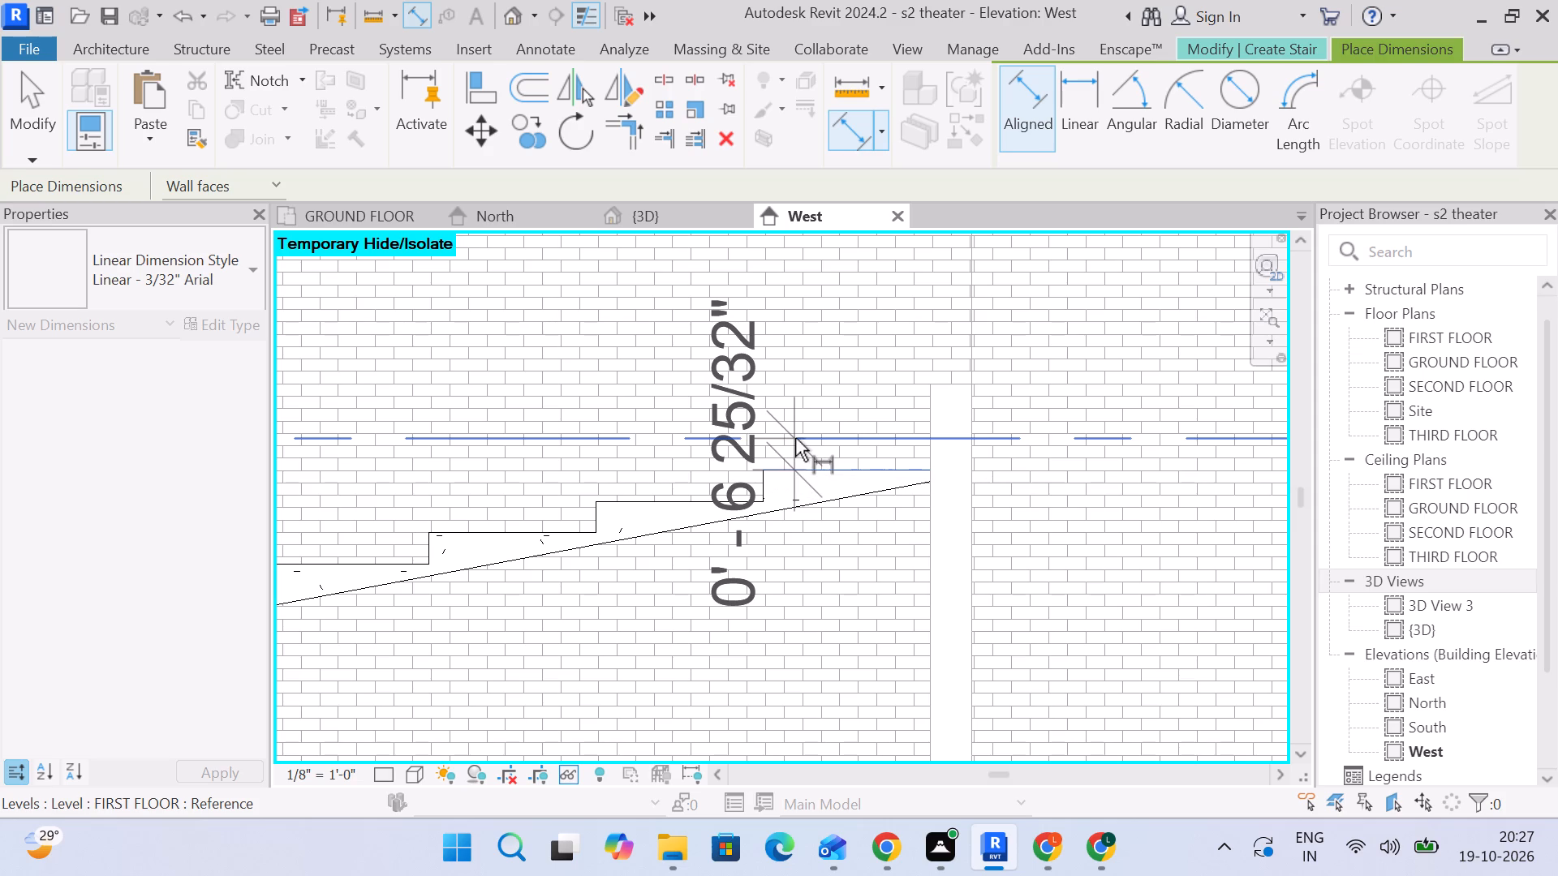
pyautogui.press('Escape')
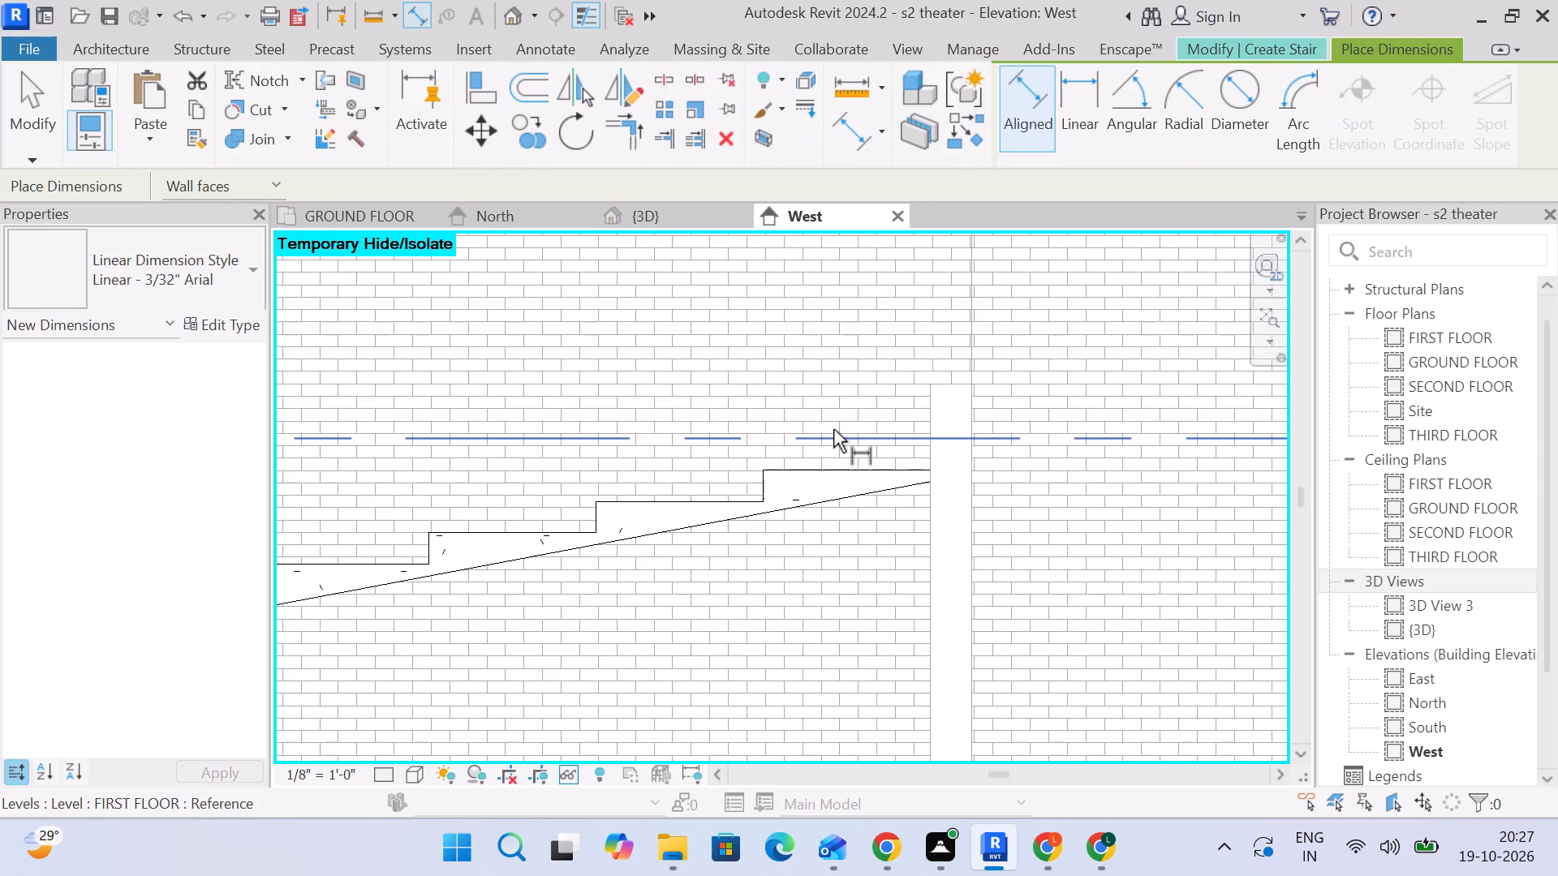
pyautogui.press('Escape')
# Finish editing the cast-in-place stair and accept its changes.
pyautogui.scroll(-9, 833, 429)
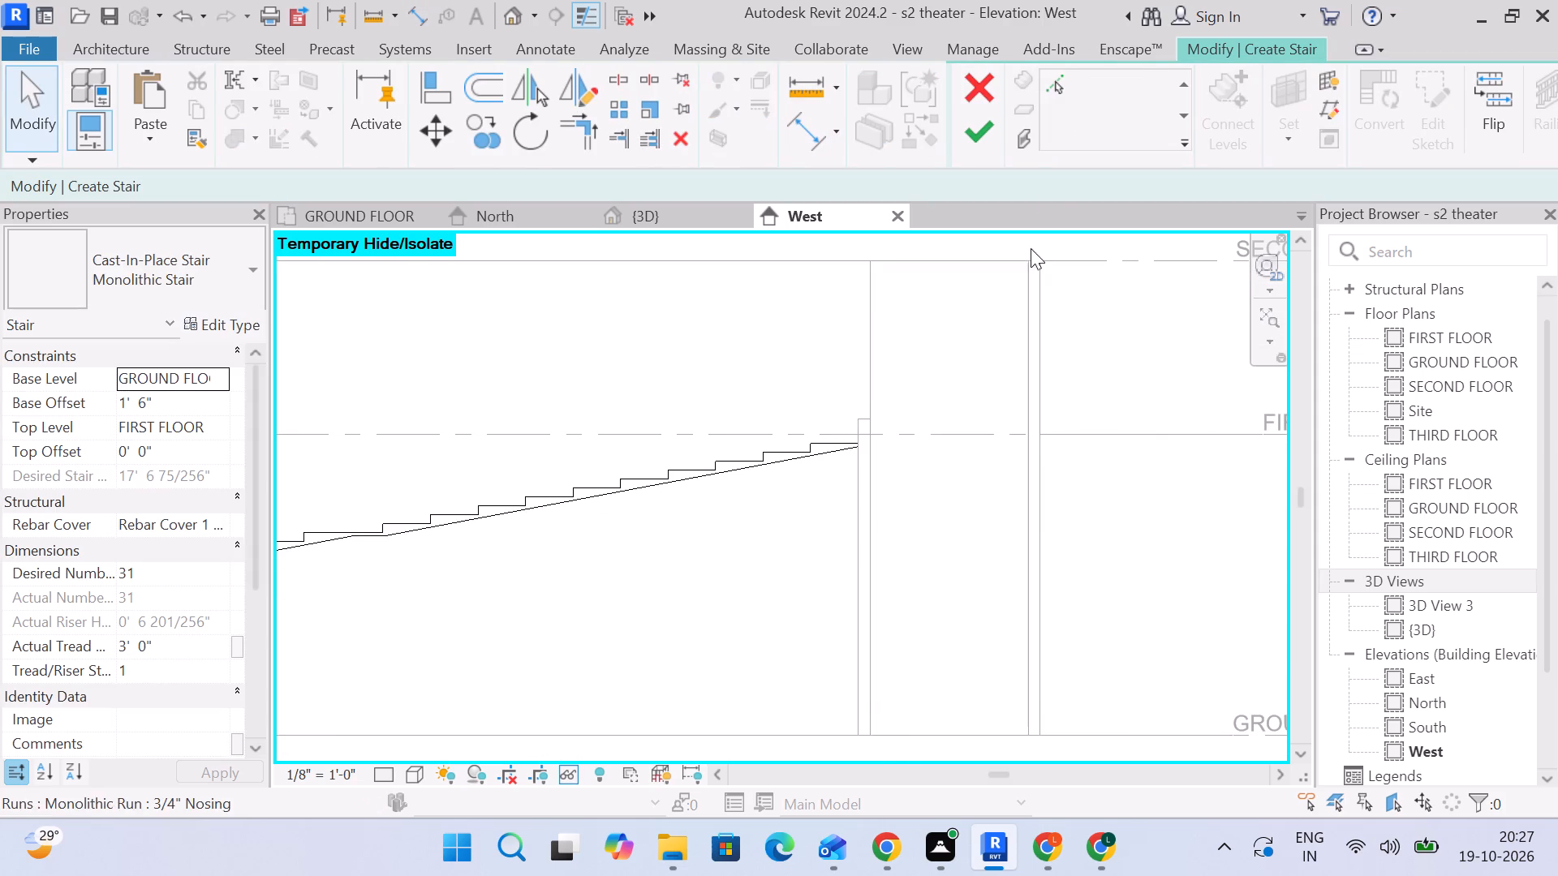
pyautogui.click(975, 121)
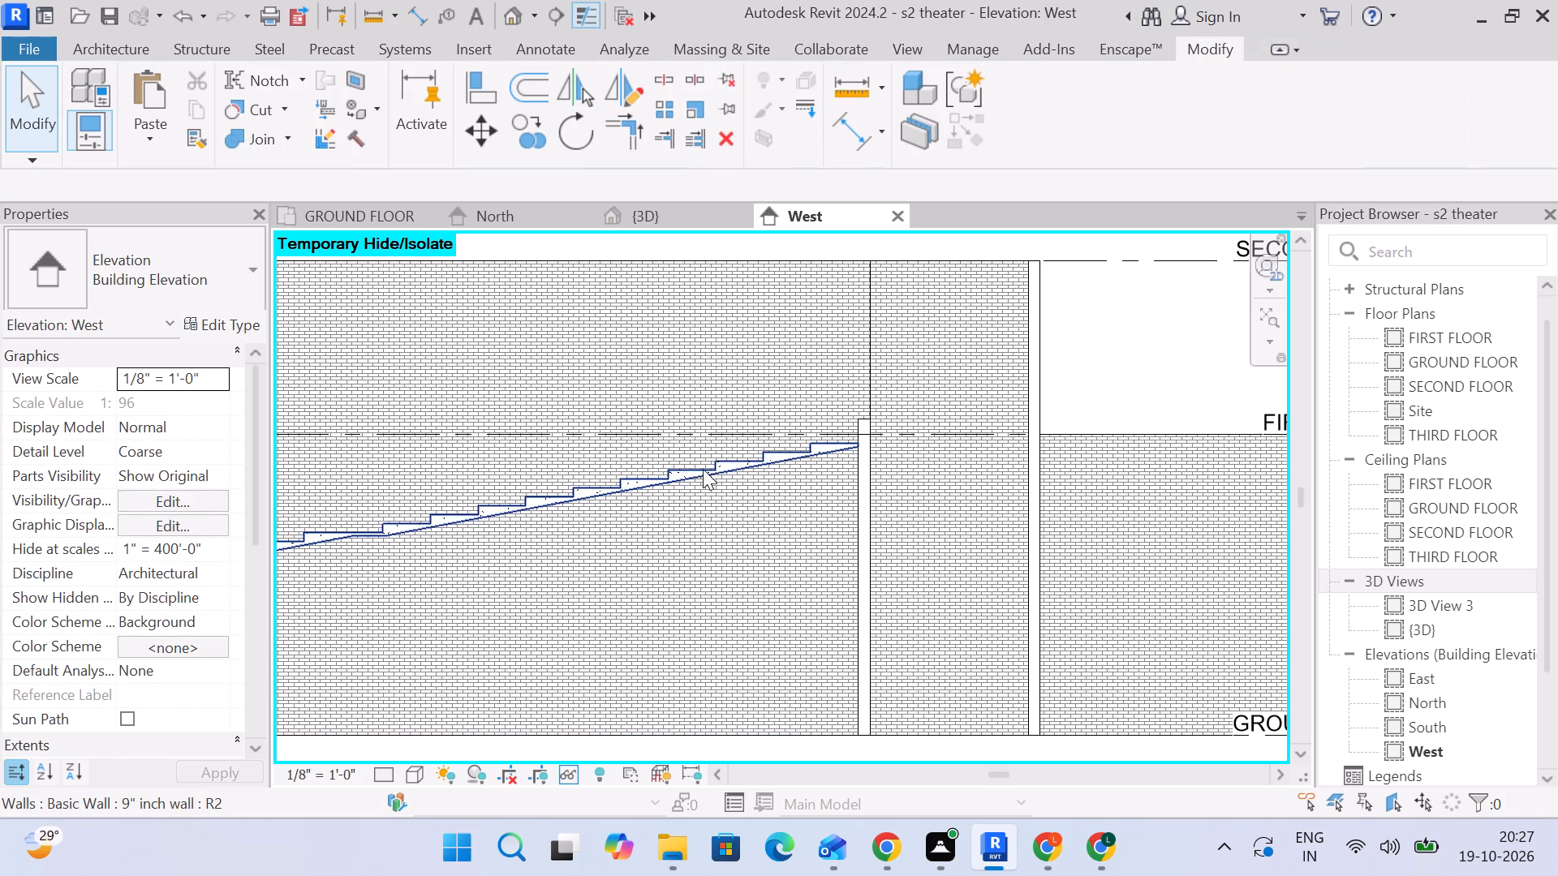
# Inspect the finished stair's full length in the West elevation and its treads in 3D View 3.
pyautogui.click(703, 469)
pyautogui.scroll(-9, 703, 469)
pyautogui.moveTo(703, 470); pyautogui.dragTo(832, 478, button='middle')
pyautogui.scroll(4, 797, 483)
pyautogui.moveTo(489, 548); pyautogui.dragTo(799, 479, button='middle')
pyautogui.click(648, 590)
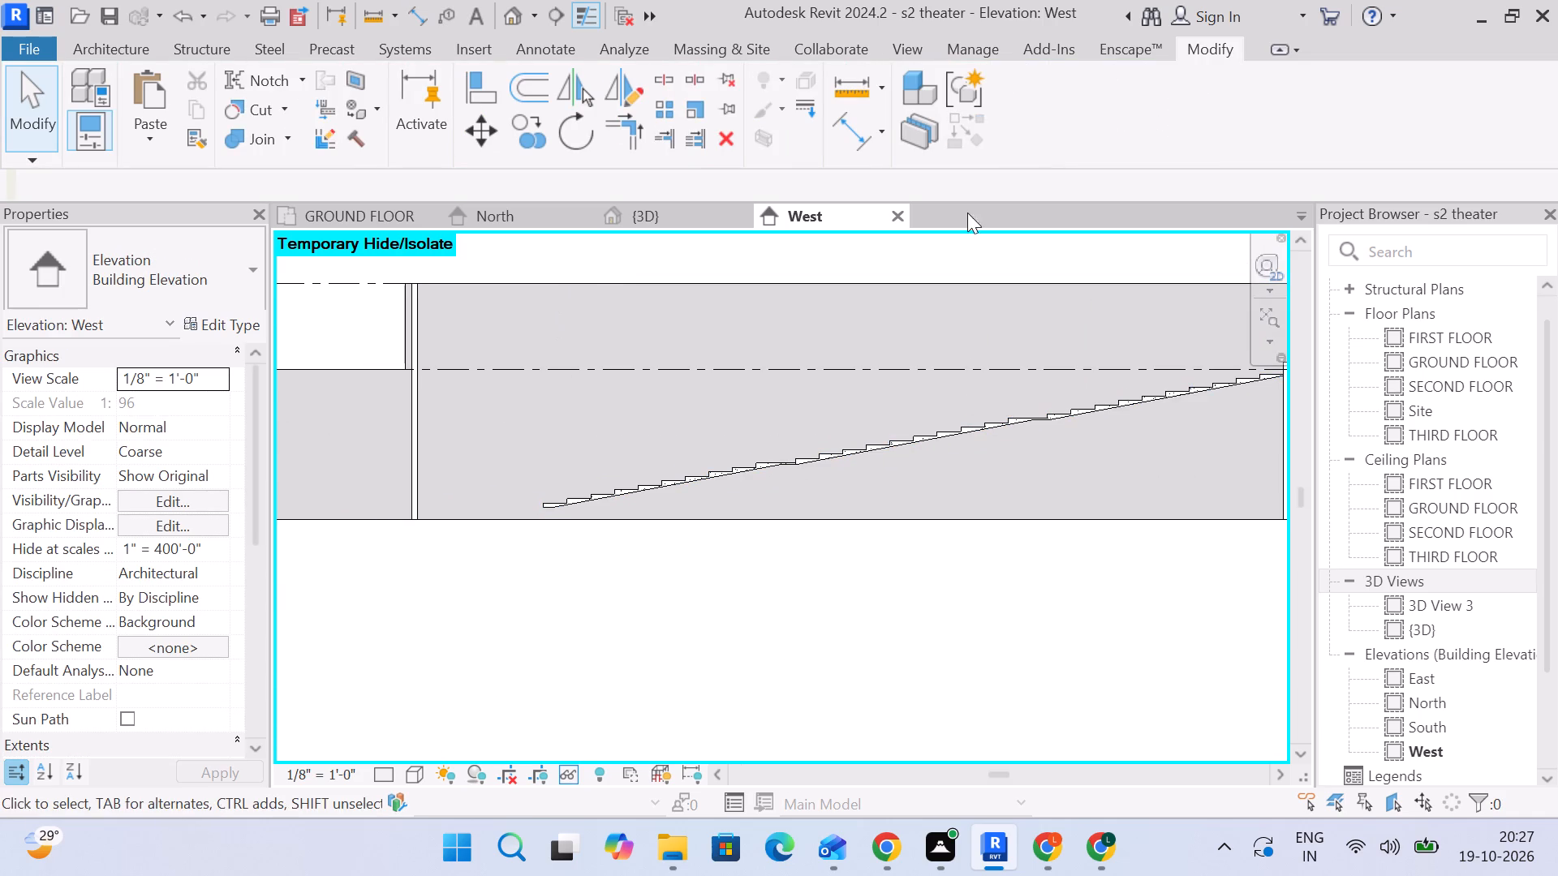
pyautogui.doubleClick(1450, 604)
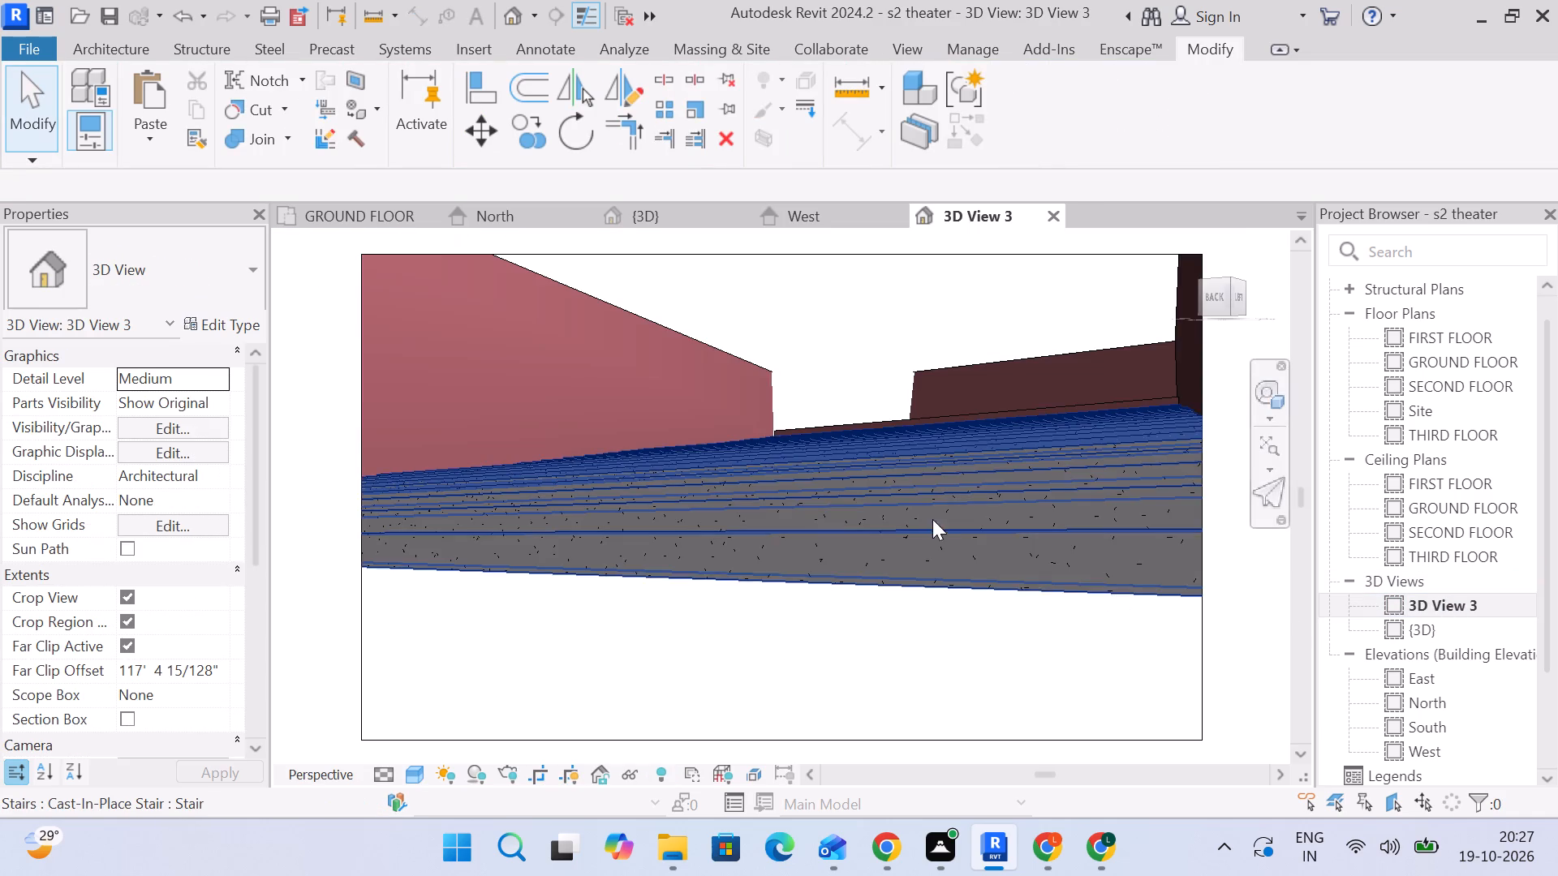
pyautogui.scroll(3, 910, 505)
pyautogui.scroll(-3, 834, 593)
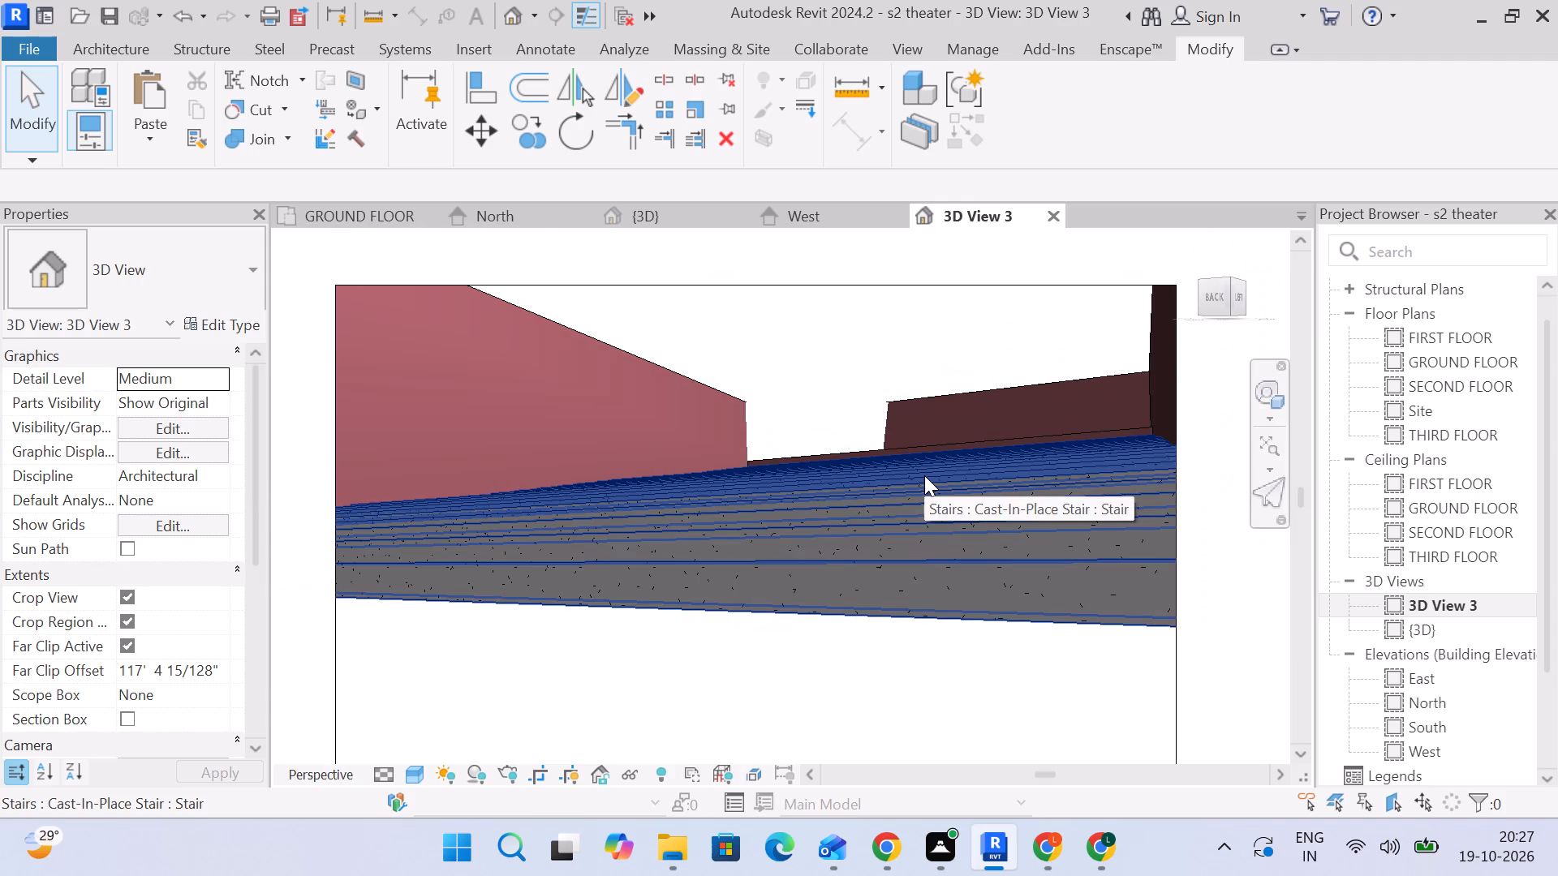
pyautogui.keyDown('shift'); pyautogui.moveTo(924, 475); pyautogui.dragTo(925, 510, button='middle'); pyautogui.keyUp('shift')
pyautogui.scroll(-3, 925, 510)
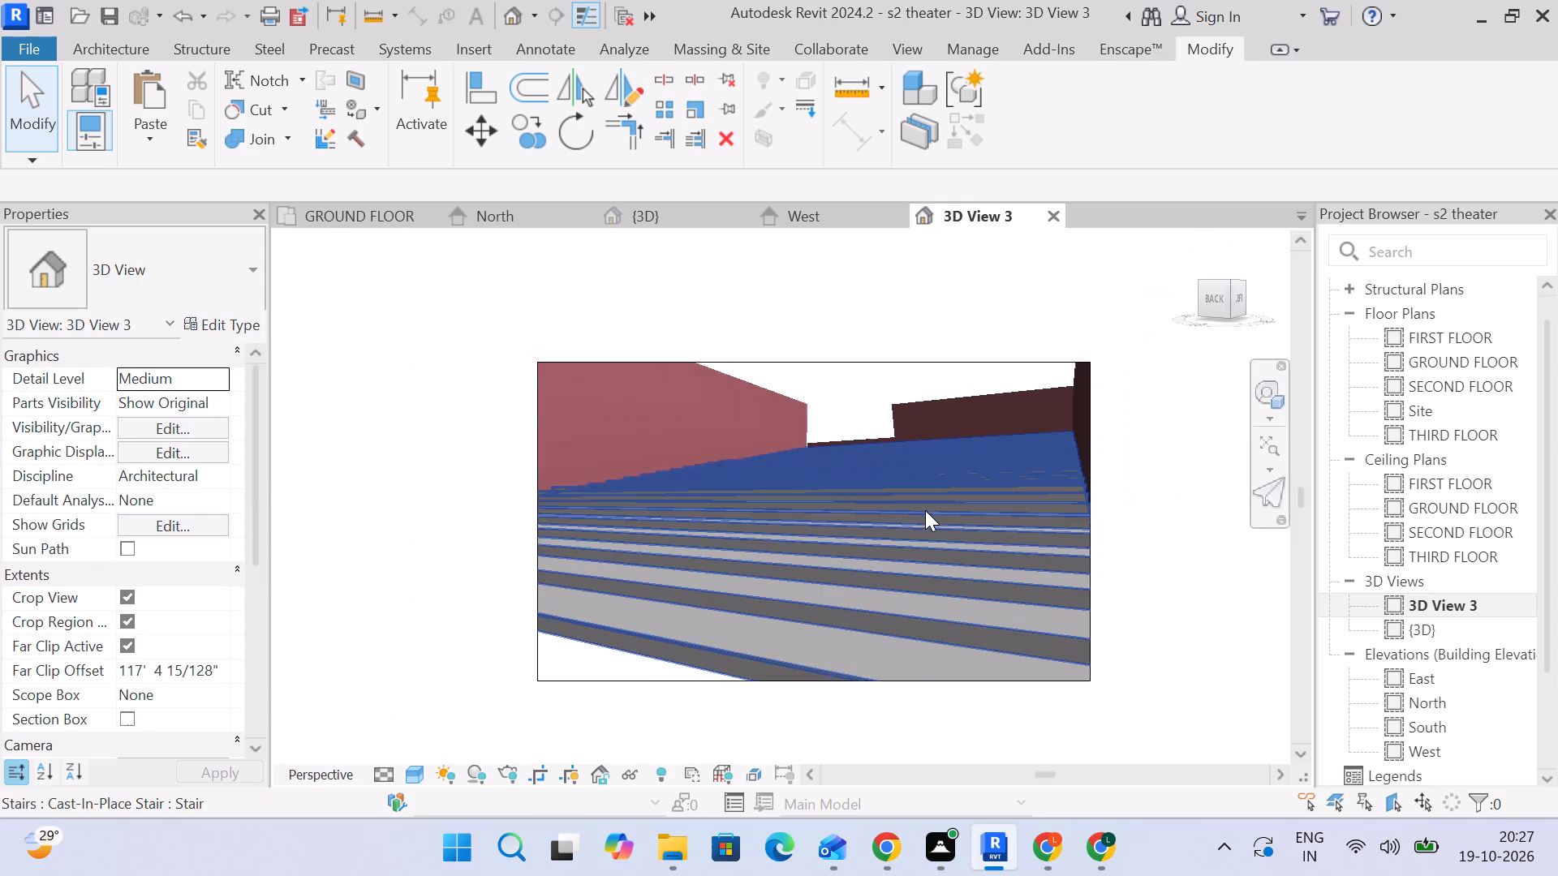
pyautogui.moveTo(925, 510); pyautogui.dragTo(953, 480, button='middle')
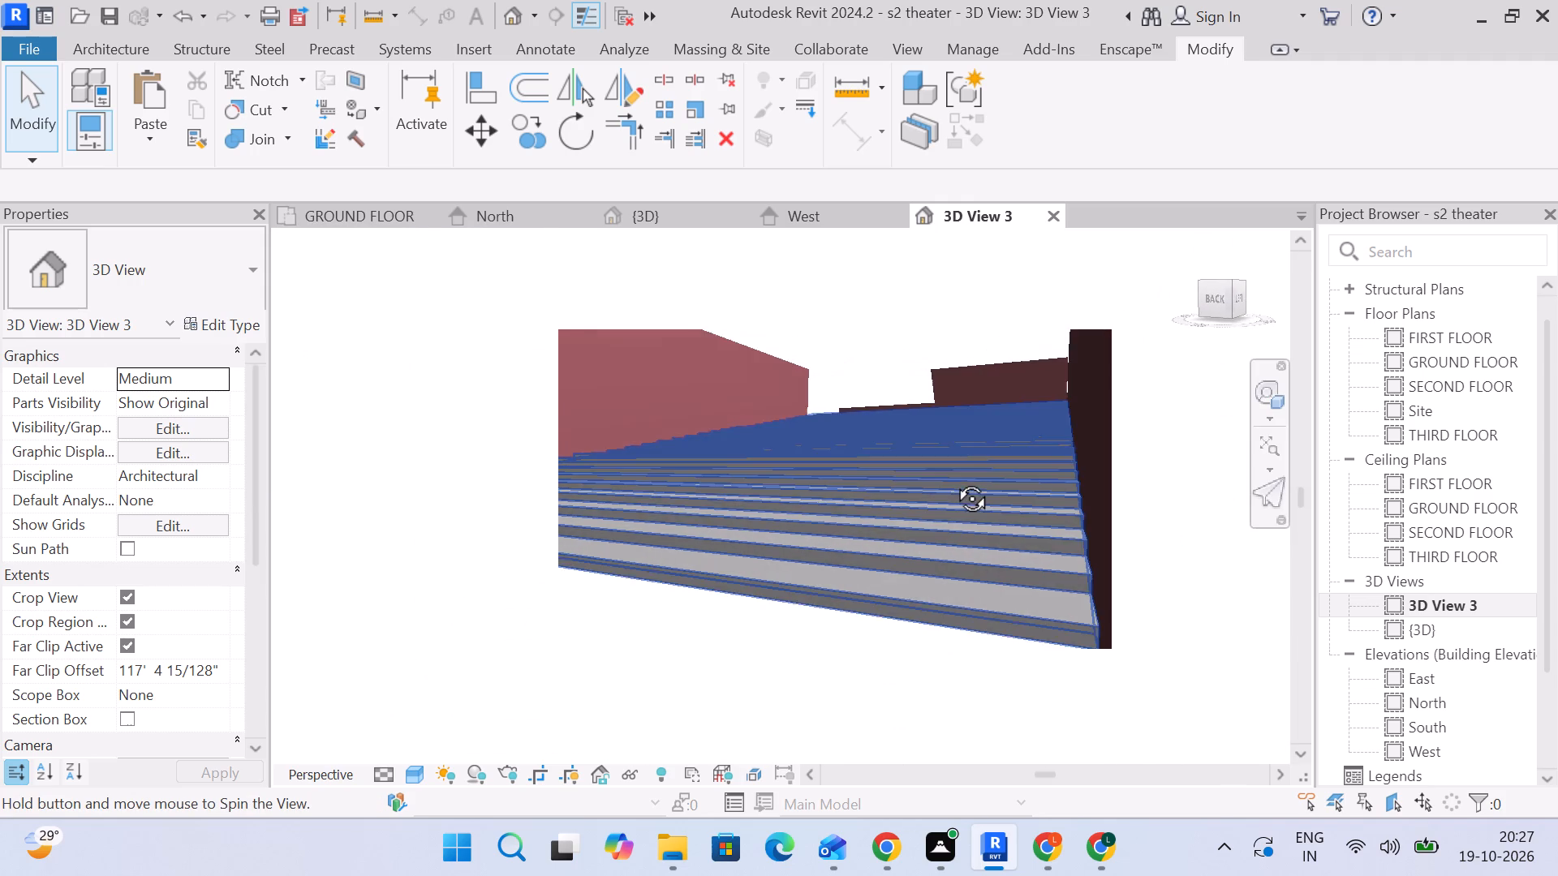
pyautogui.moveTo(953, 480); pyautogui.dragTo(950, 502, button='middle')
pyautogui.moveTo(930, 520); pyautogui.dragTo(941, 425, button='middle')
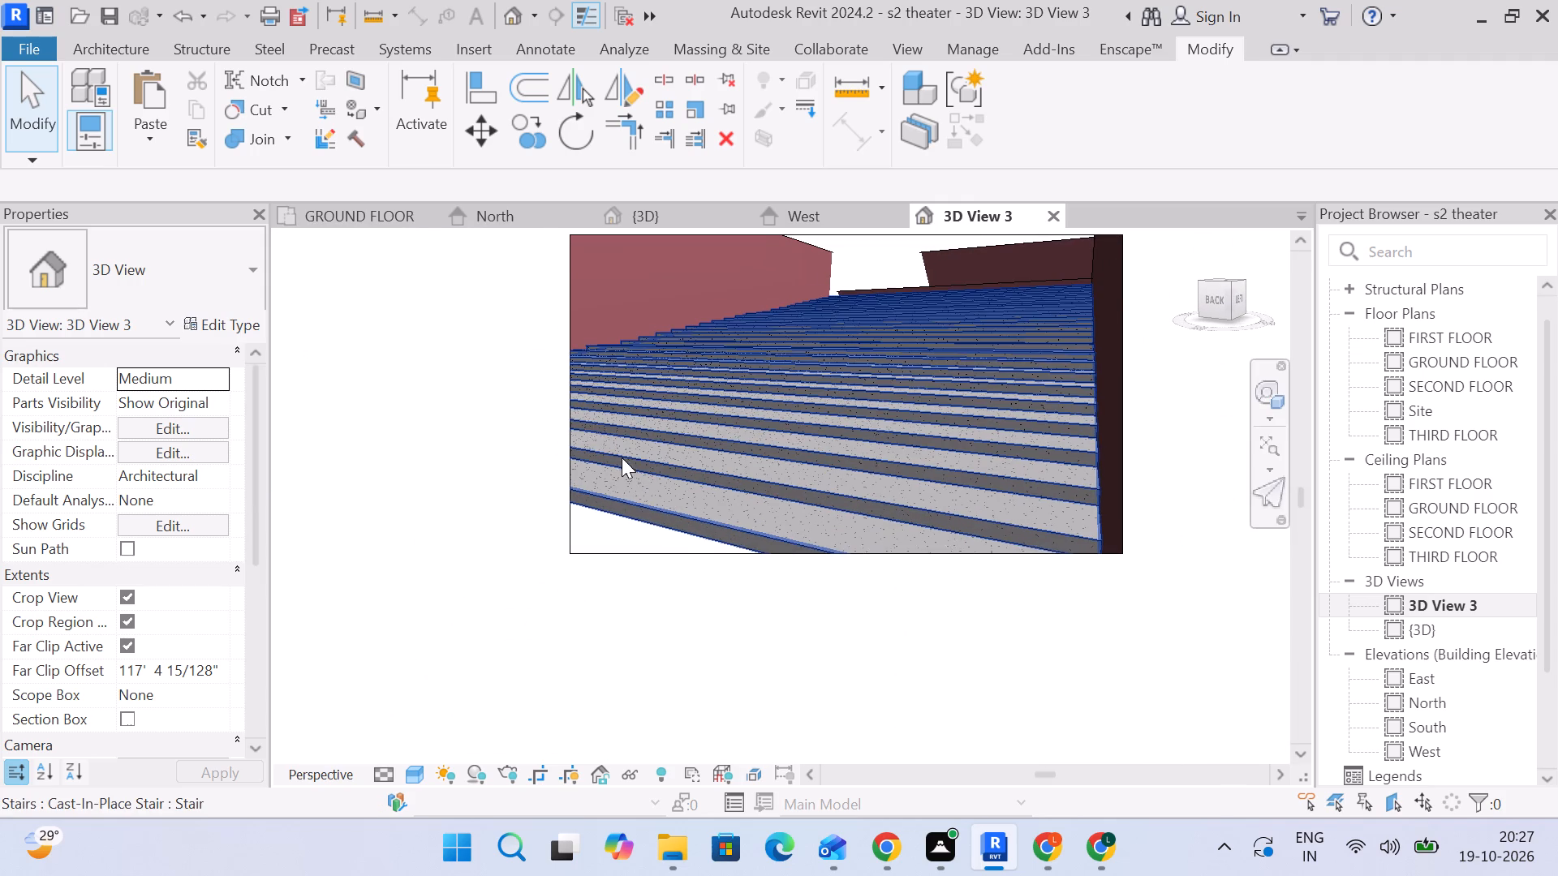
# Widen the camera crop region of 3D View 3 beside the brick wall so more of the stair is included.
pyautogui.click(560, 415)
pyautogui.moveTo(564, 394); pyautogui.dragTo(450, 395)
pyautogui.scroll(-3, 675, 429)
pyautogui.scroll(3, 633, 557)
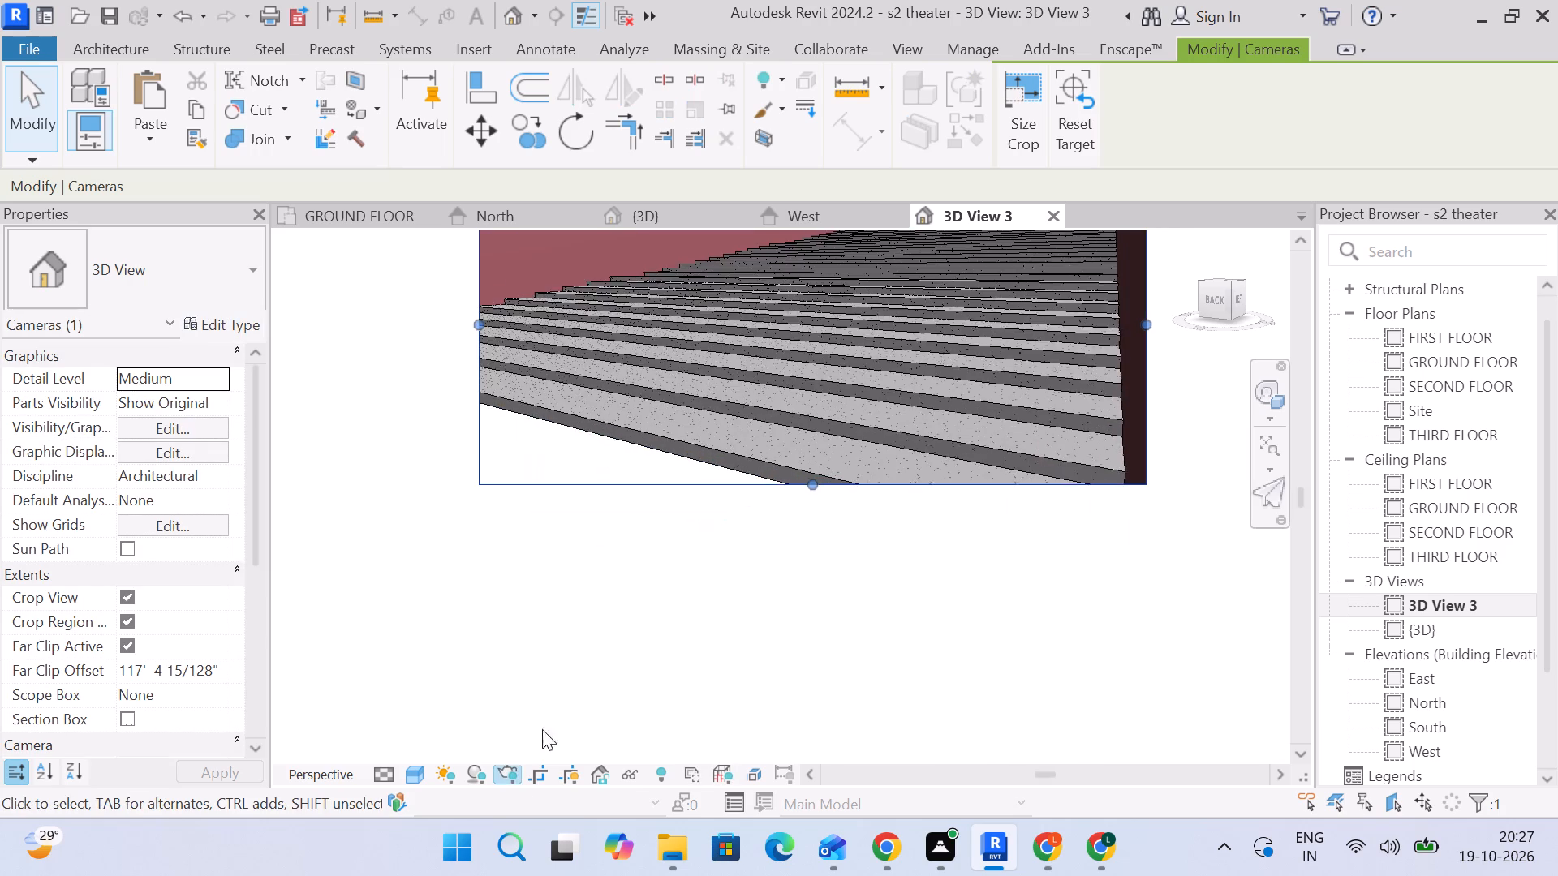
pyautogui.moveTo(586, 683); pyautogui.dragTo(575, 875, button='middle')
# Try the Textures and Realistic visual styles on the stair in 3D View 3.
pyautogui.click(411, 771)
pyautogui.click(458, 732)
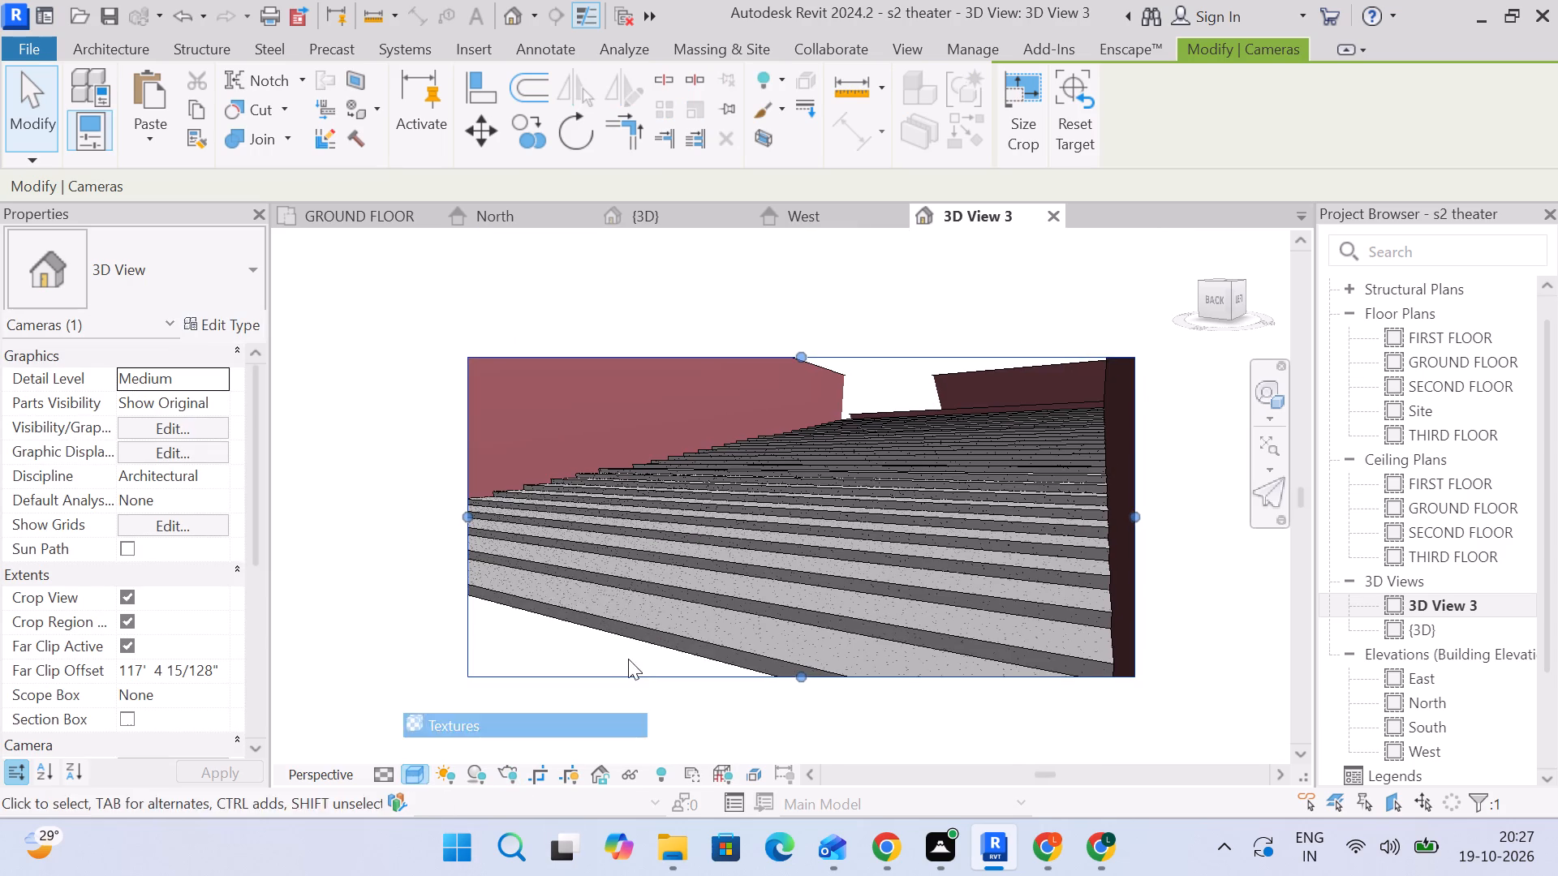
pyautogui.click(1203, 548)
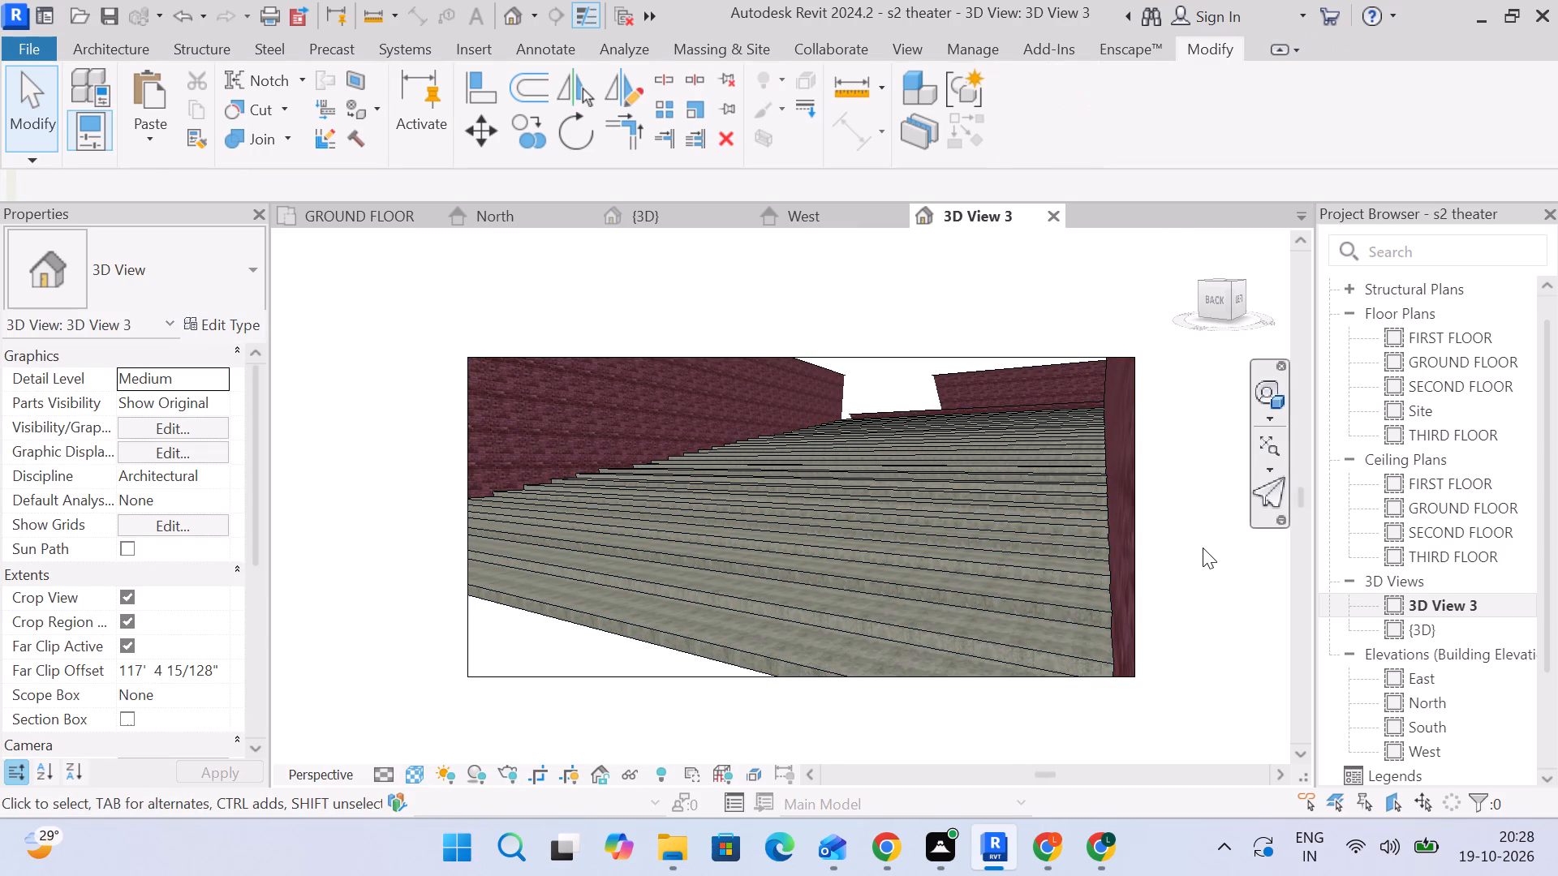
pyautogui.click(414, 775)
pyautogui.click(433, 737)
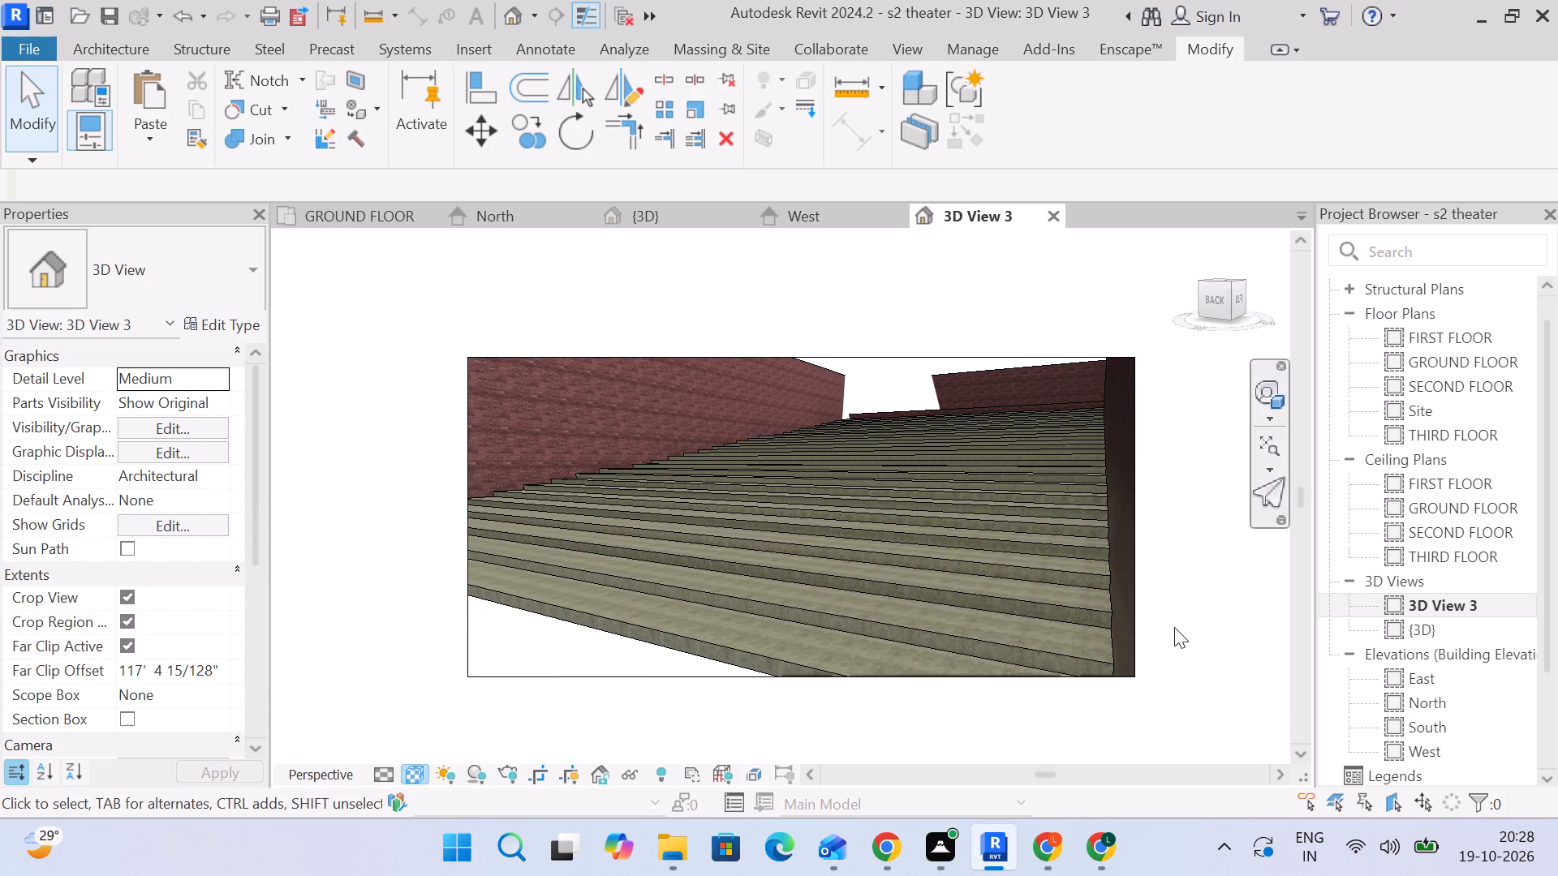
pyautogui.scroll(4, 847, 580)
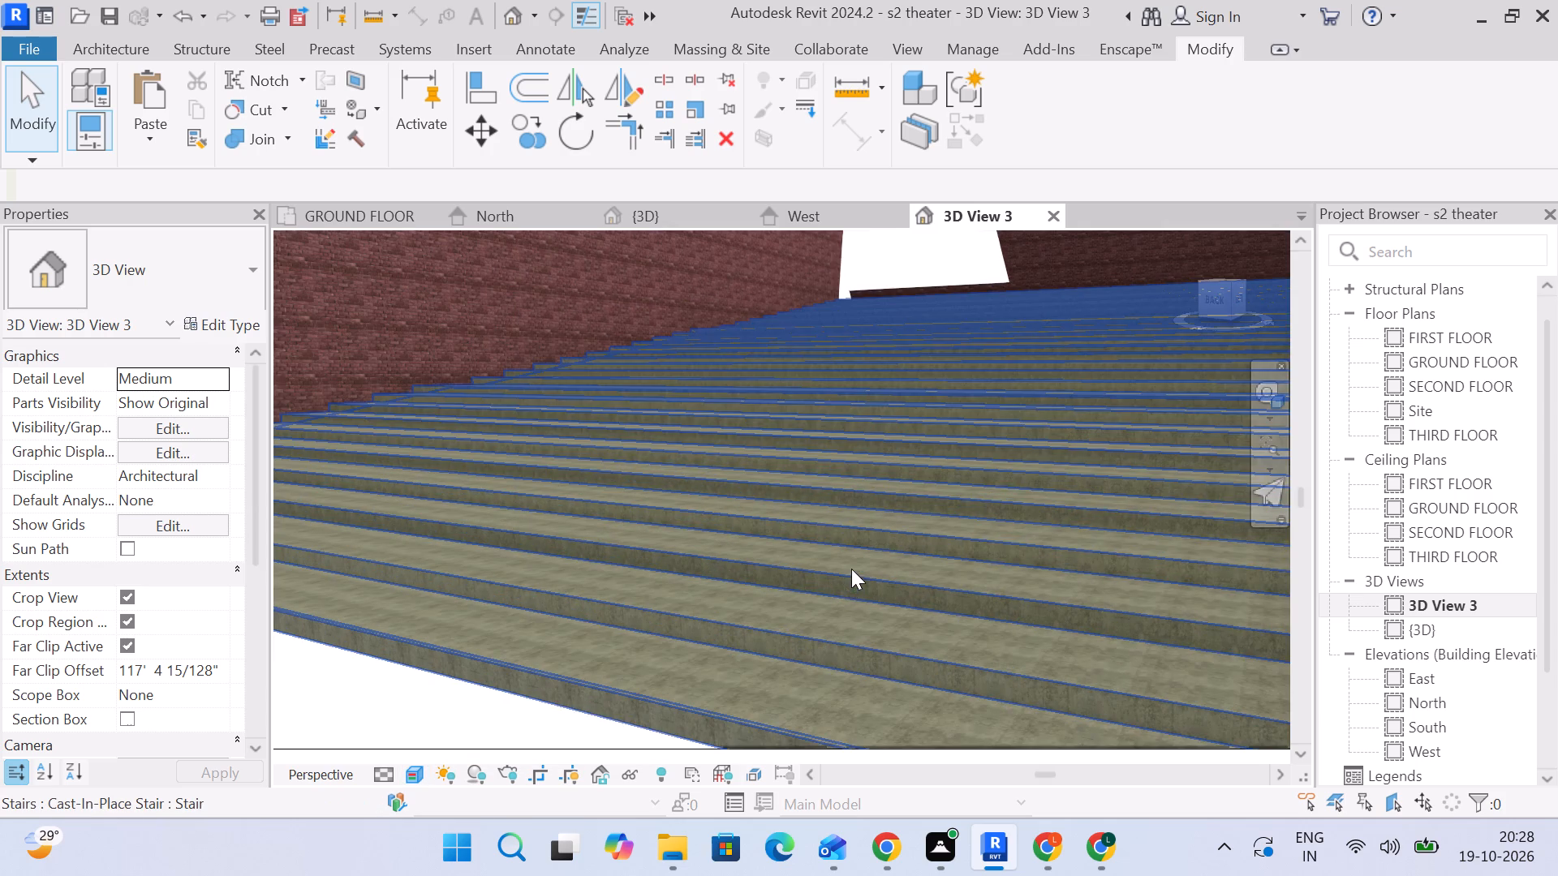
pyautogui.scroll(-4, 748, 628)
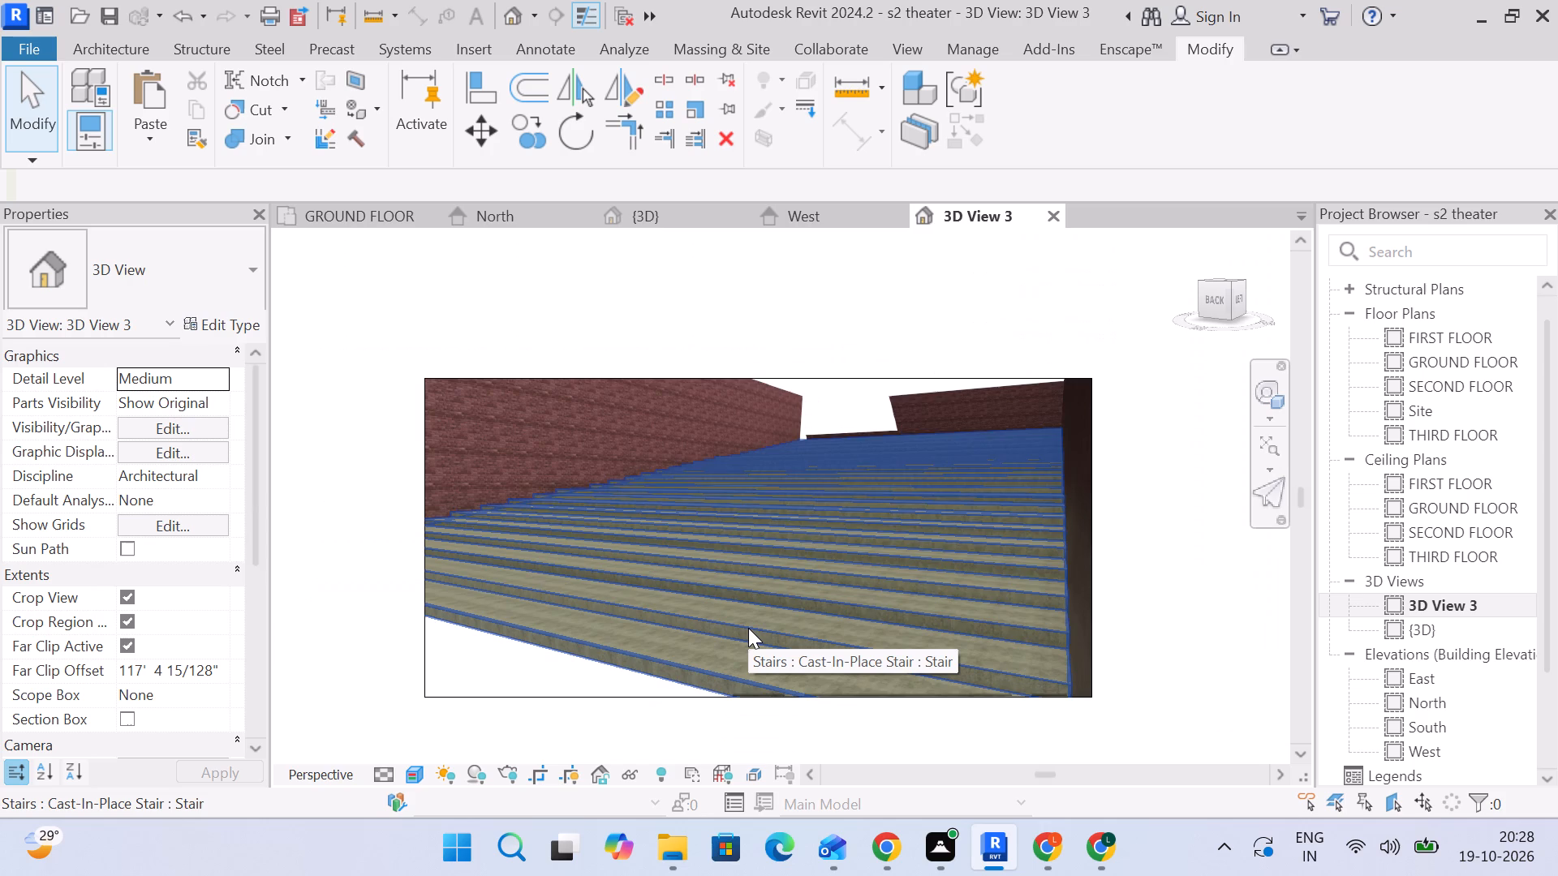
# Set the visual style of 3D View 3 to Hidden Line.
pyautogui.click(414, 772)
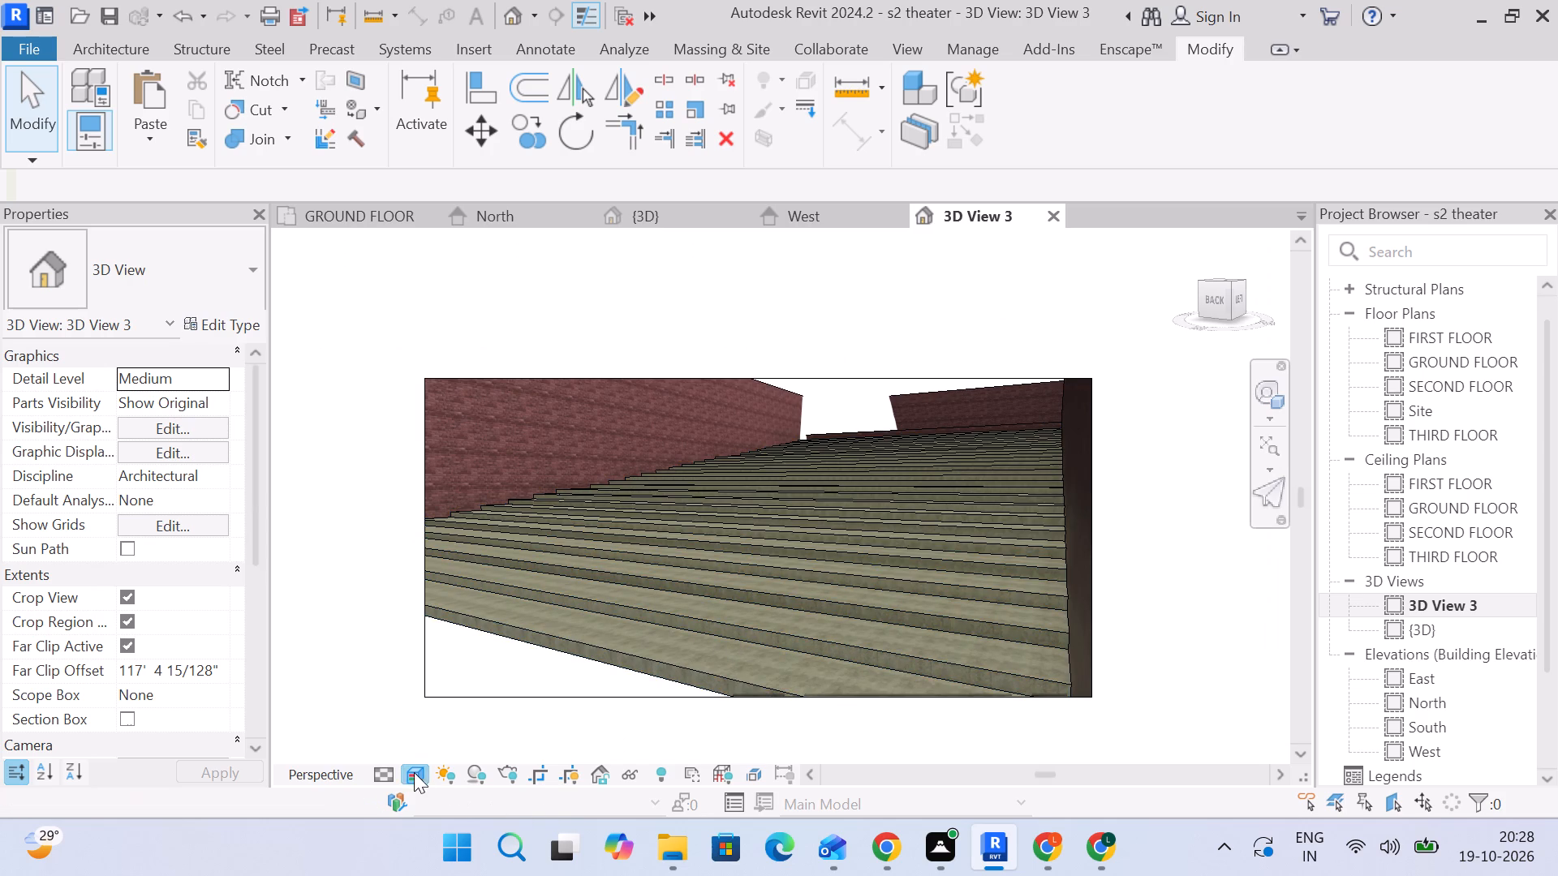
pyautogui.click(480, 654)
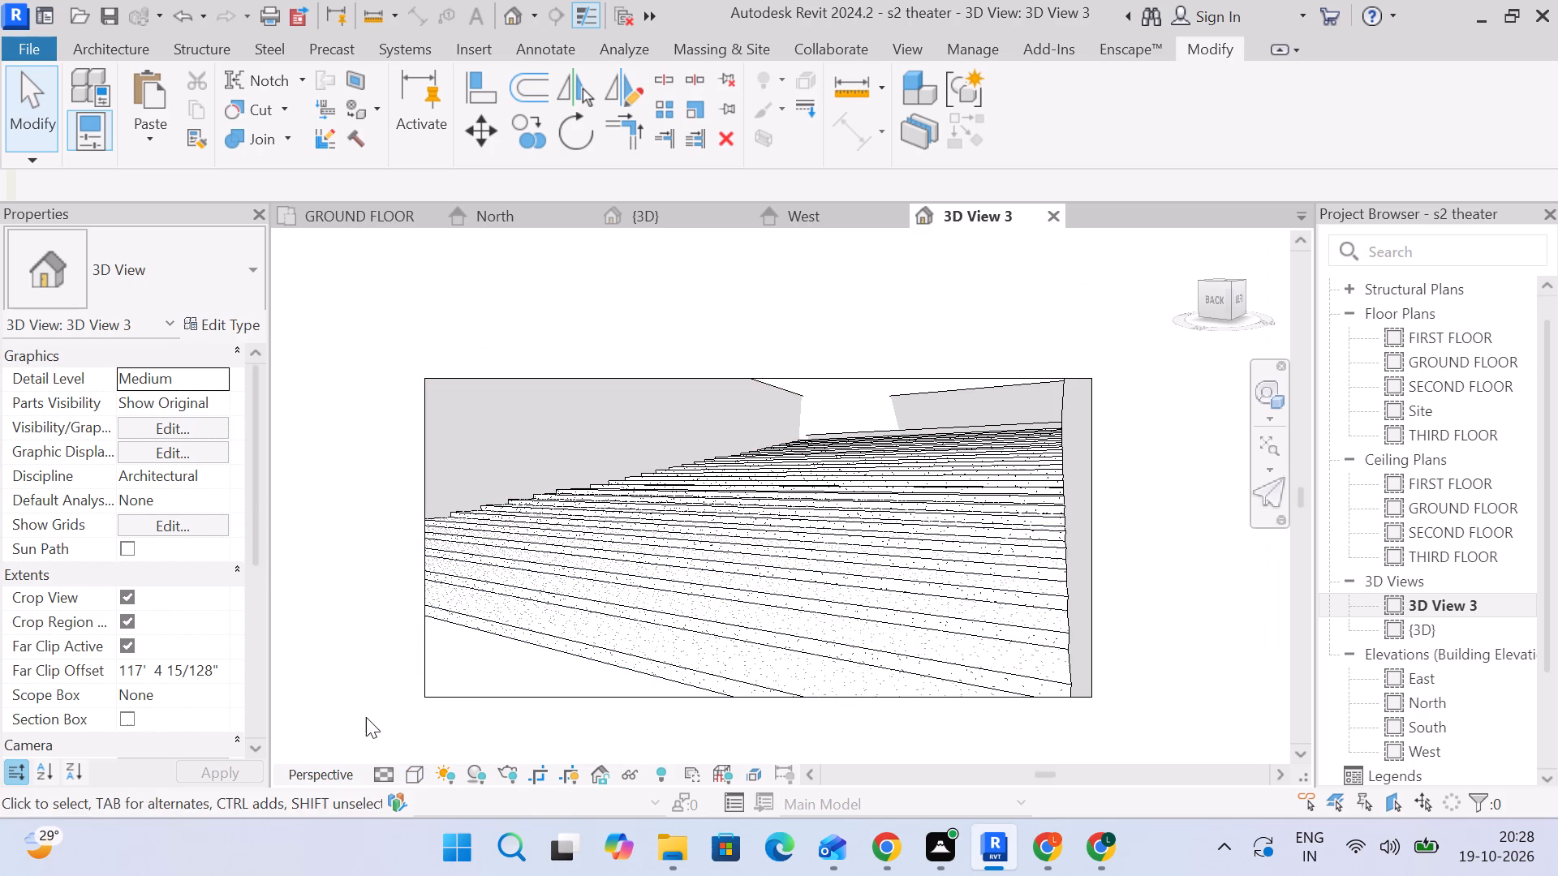
pyautogui.click(402, 613)
# Measure from the stair's second riser line to the cross wall facing its start in the GROUND FLOOR plan, without placing the dimension.
pyautogui.click(379, 226)
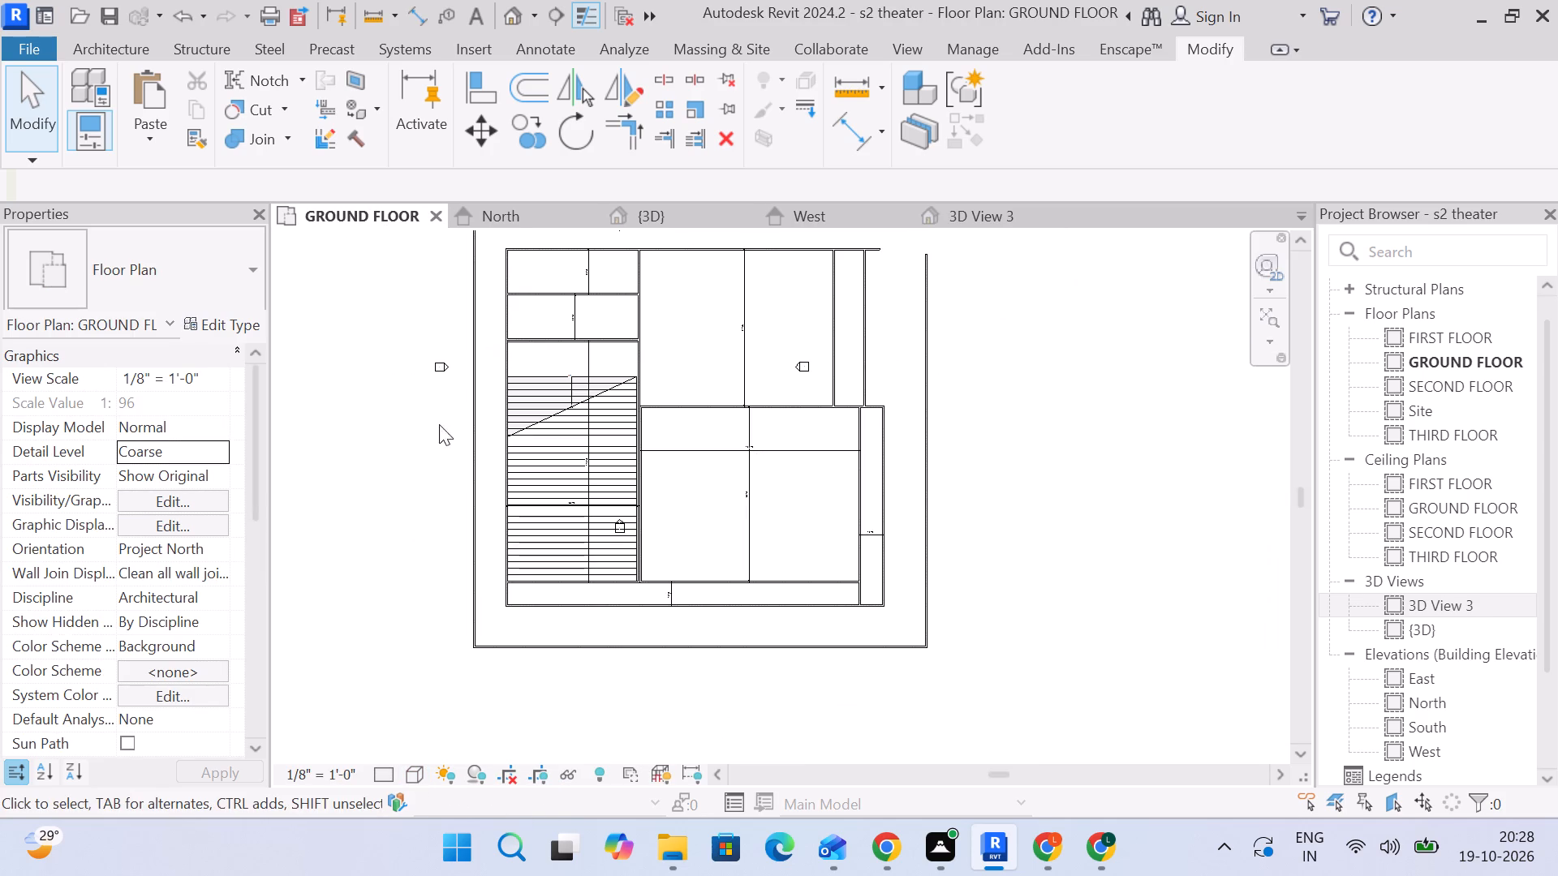
pyautogui.scroll(4, 481, 376)
pyautogui.scroll(4, 609, 383)
pyautogui.moveTo(614, 415); pyautogui.dragTo(605, 446, button='middle')
pyautogui.click(854, 128)
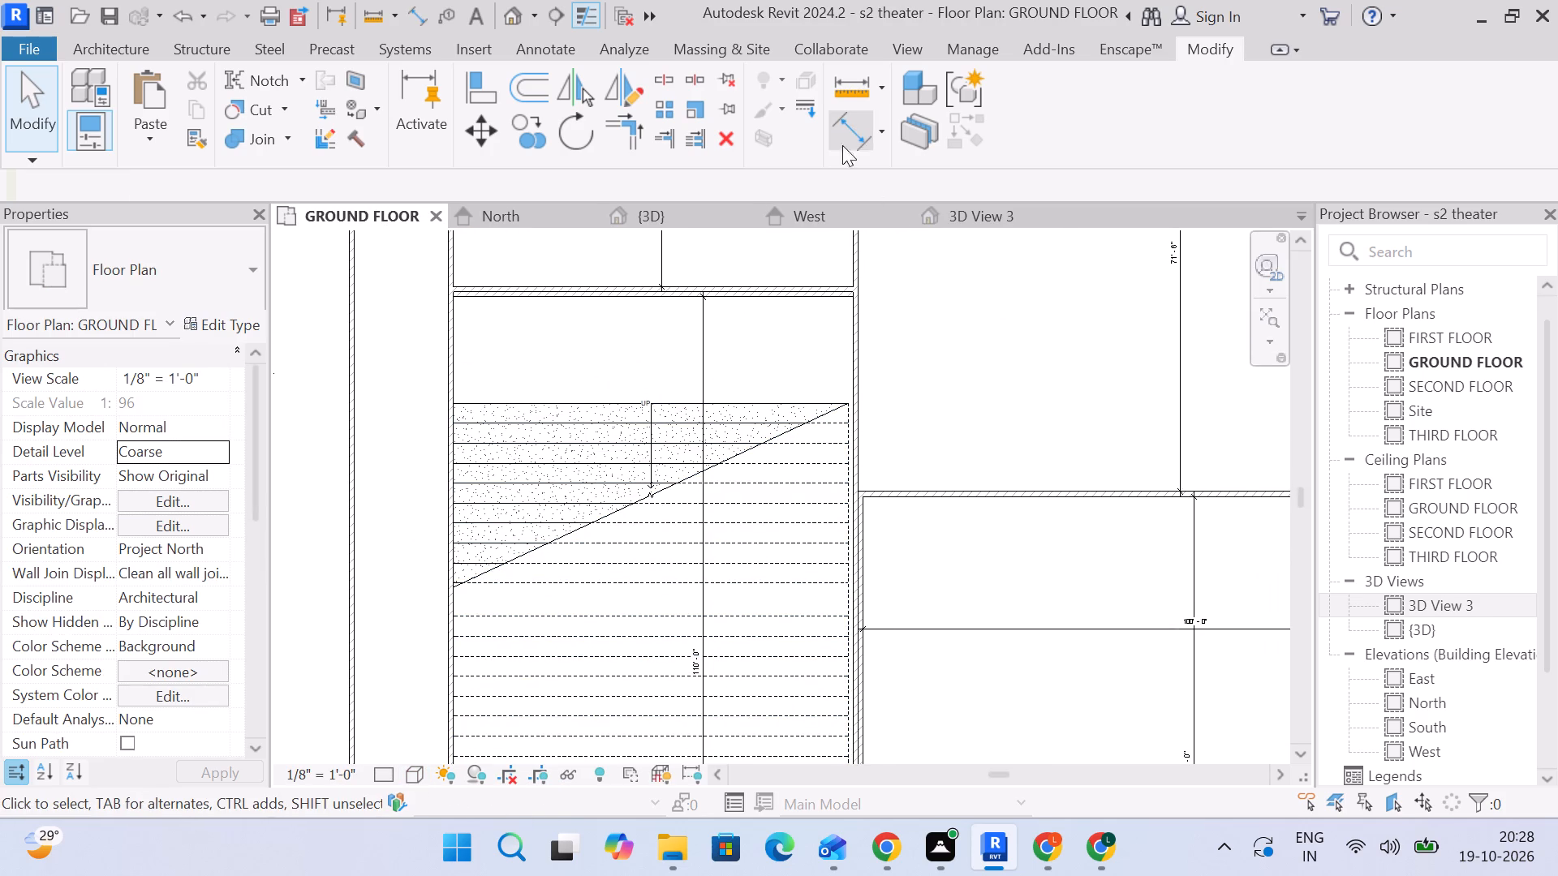
pyautogui.scroll(6, 565, 400)
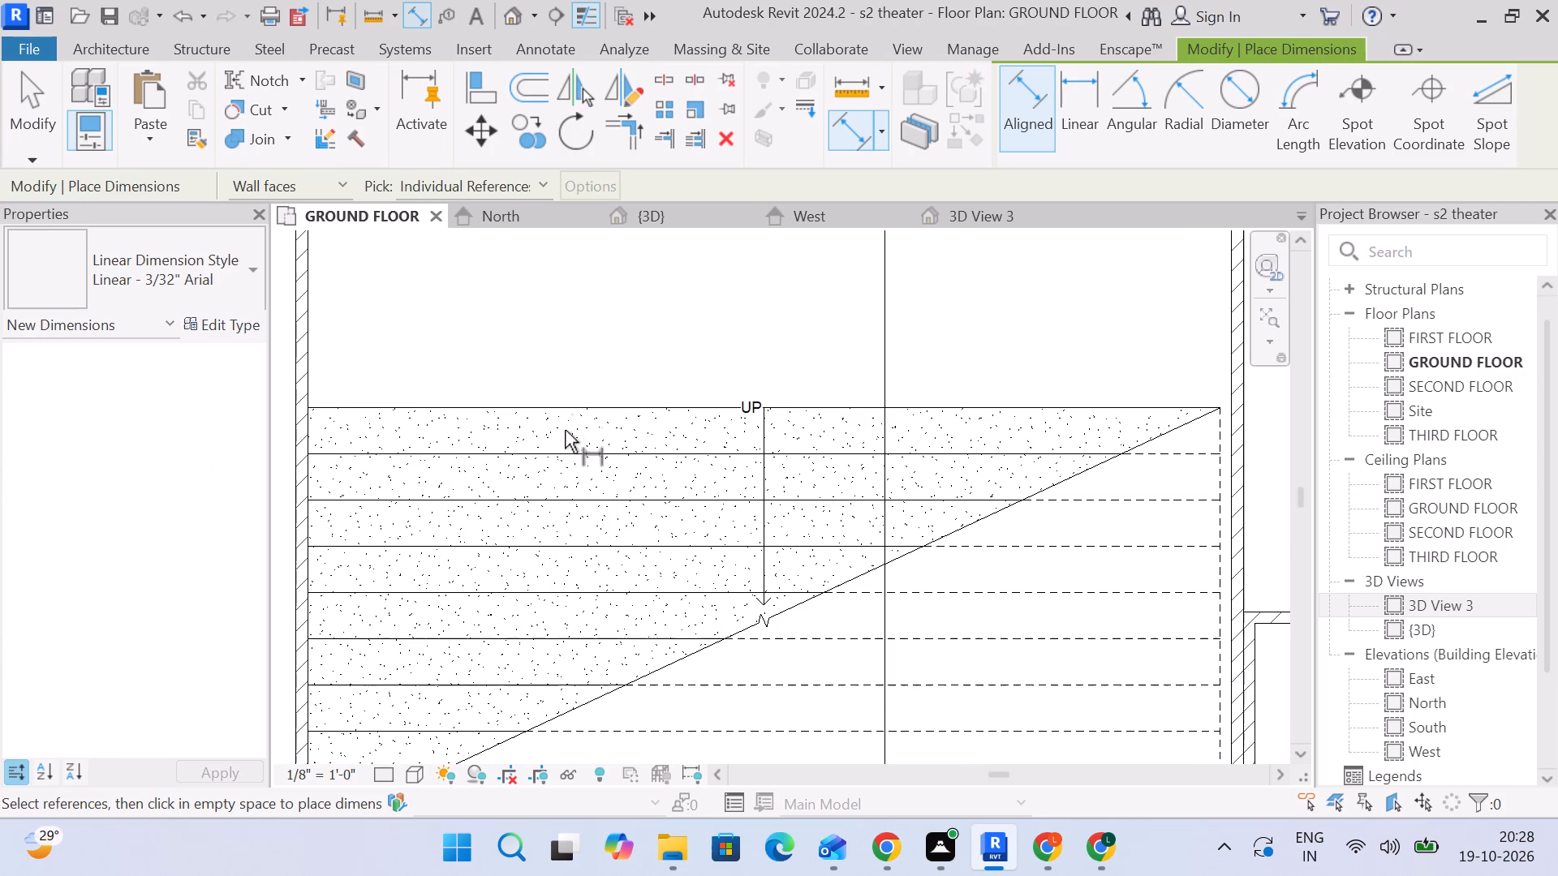
pyautogui.click(565, 444)
pyautogui.moveTo(576, 315); pyautogui.dragTo(596, 505, button='middle')
pyautogui.click(622, 353)
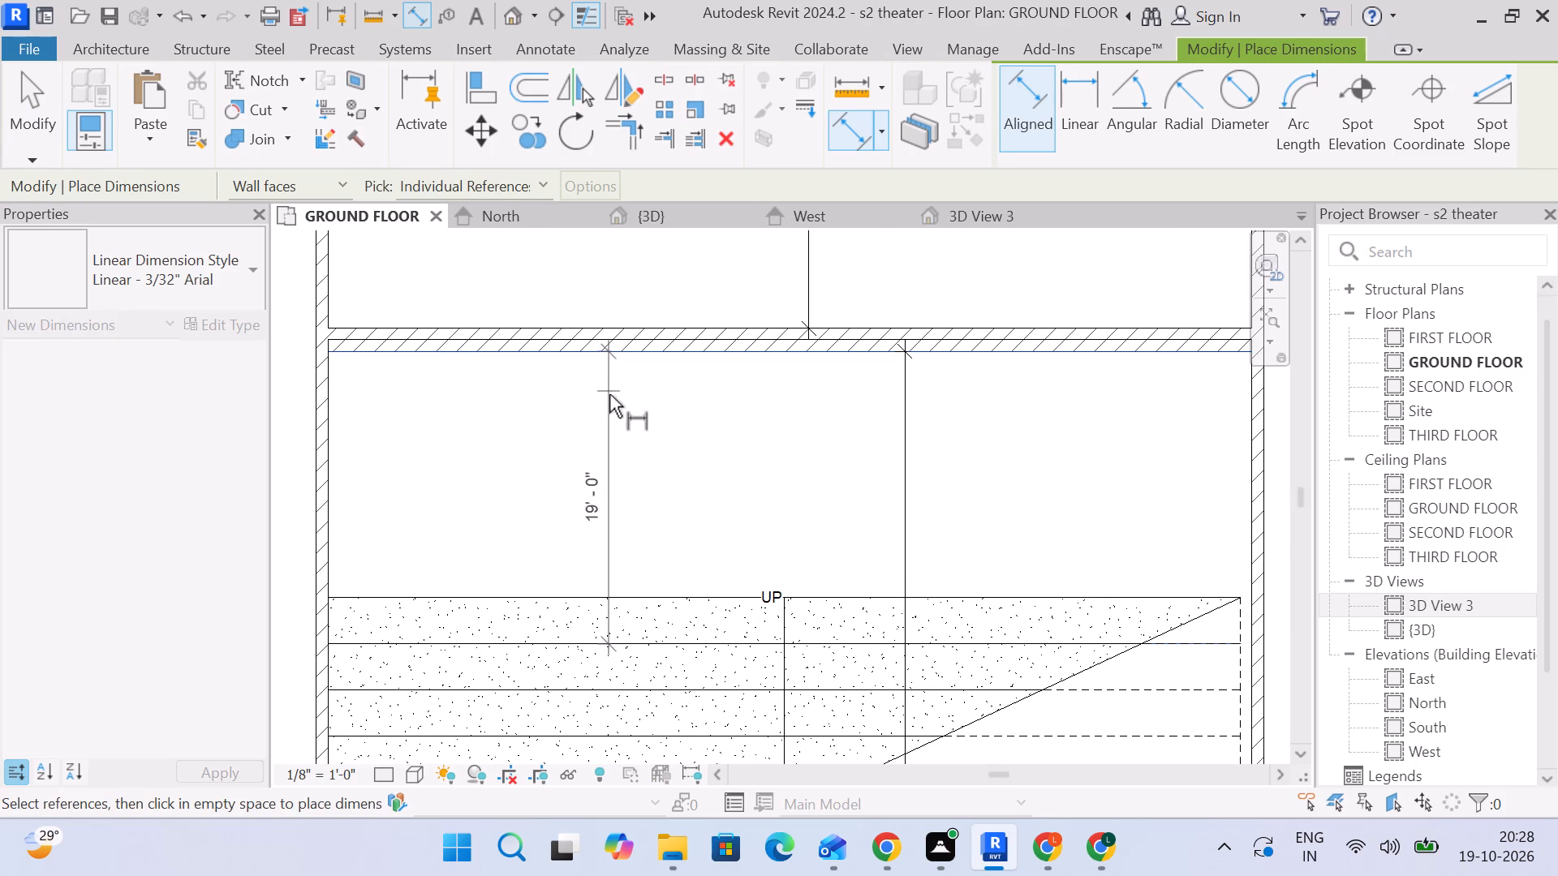
pyautogui.press('Escape')
pyautogui.scroll(-4, 612, 395)
pyautogui.moveTo(613, 401); pyautogui.dragTo(655, 560, button='middle')
pyautogui.scroll(1, 656, 560)
pyautogui.scroll(-3, 656, 552)
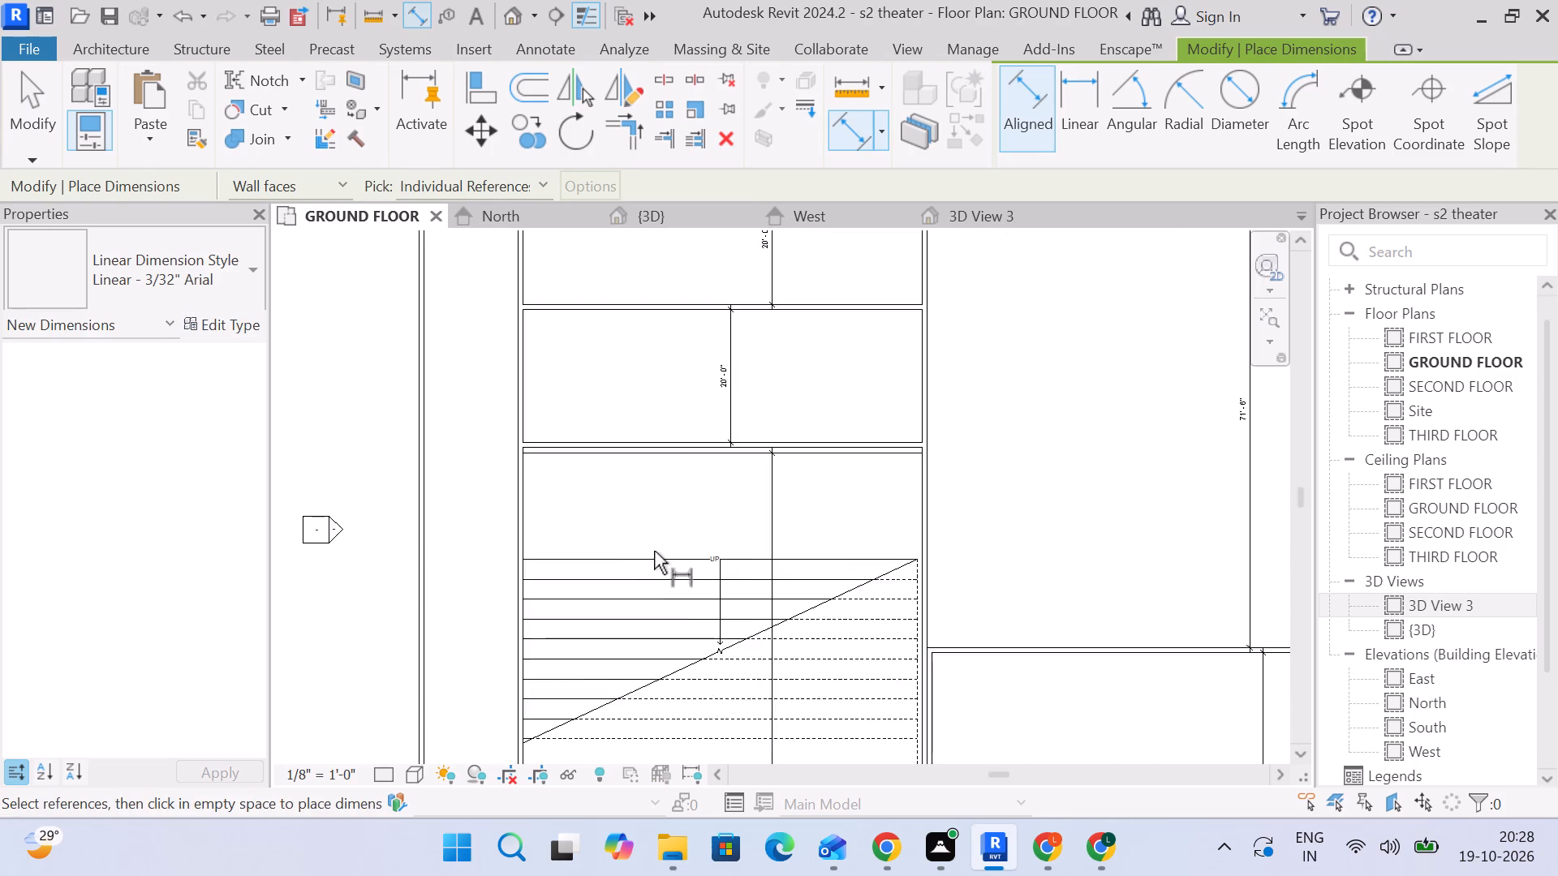
pyautogui.moveTo(648, 547); pyautogui.dragTo(603, 505, button='middle')
pyautogui.click(50, 104)
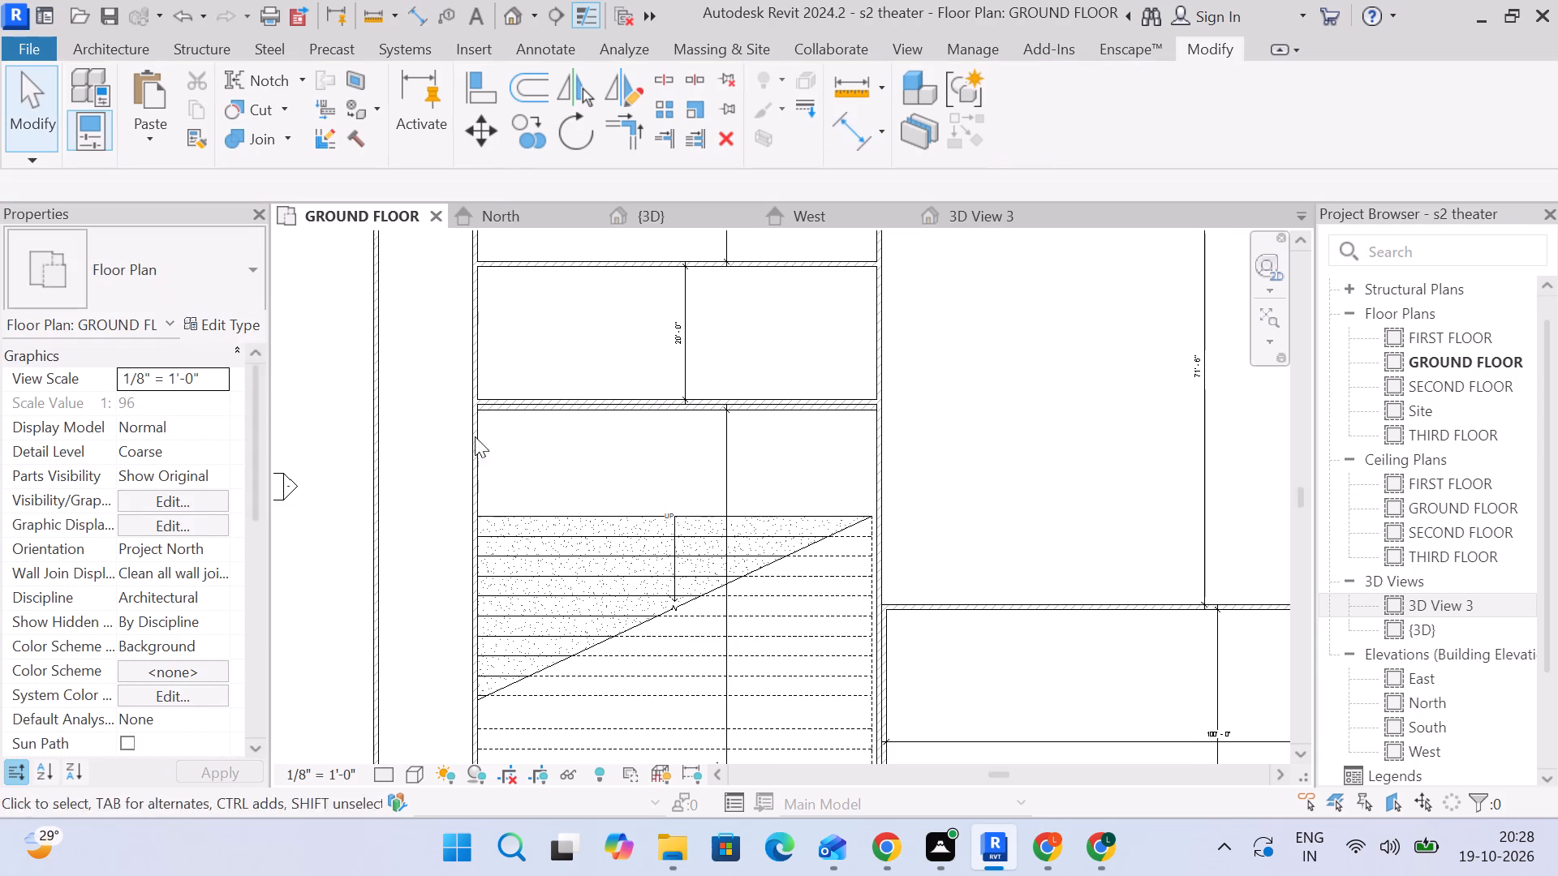
# Examine the stair's extent and the adjoining rooms in the GROUND FLOOR plan.
pyautogui.scroll(3, 552, 396)
pyautogui.moveTo(655, 467); pyautogui.dragTo(514, 401, button='middle')
pyautogui.scroll(-5, 515, 406)
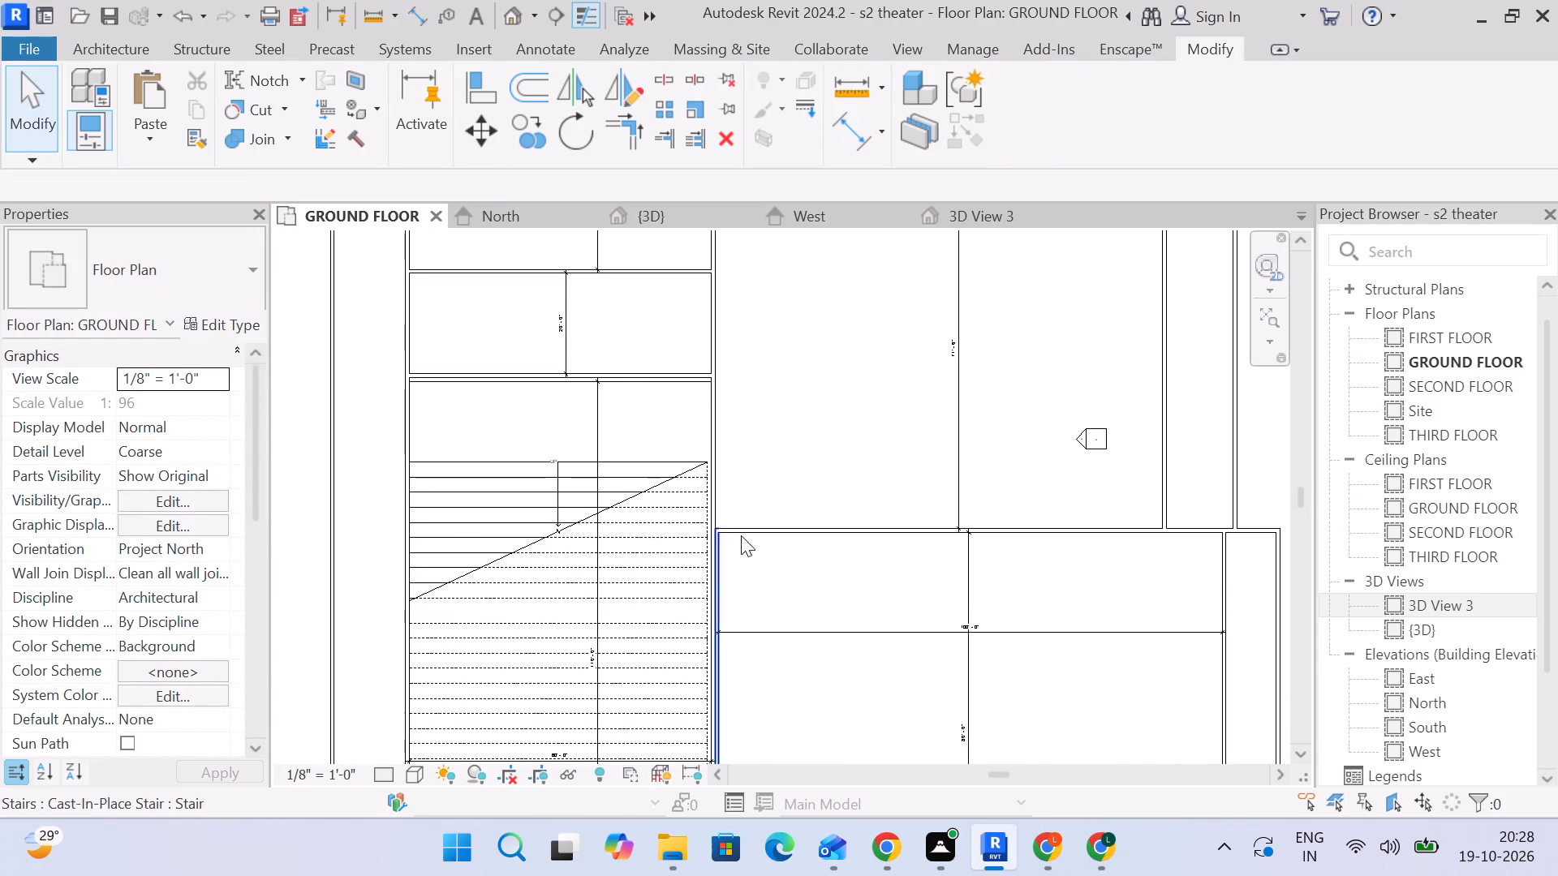
pyautogui.moveTo(741, 535); pyautogui.dragTo(645, 399, button='middle')
pyautogui.scroll(4, 463, 371)
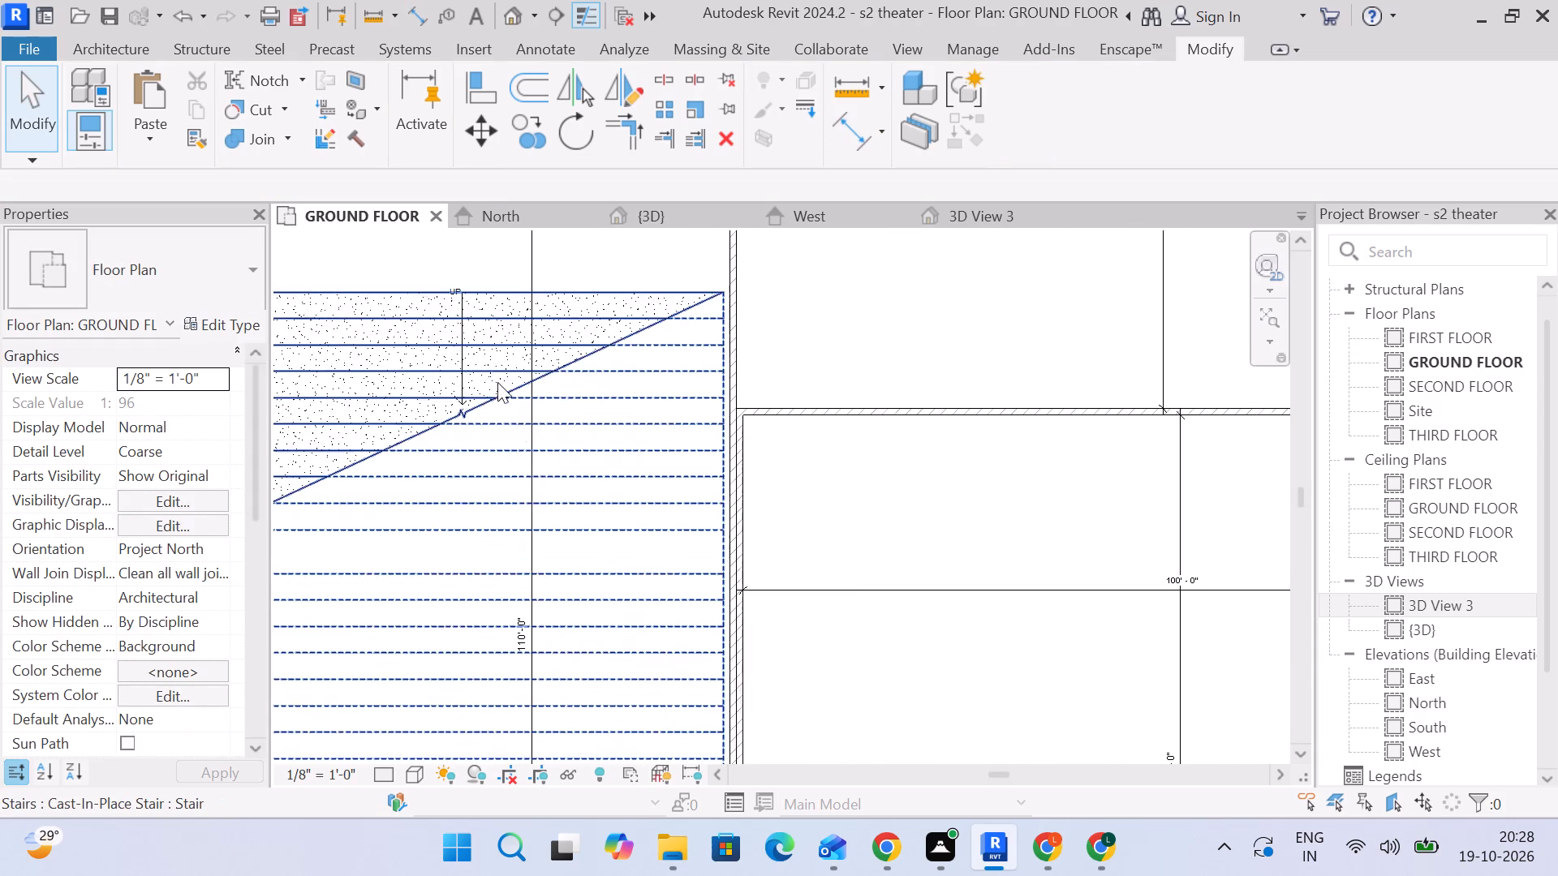
pyautogui.scroll(4, 480, 342)
pyautogui.scroll(-6, 480, 342)
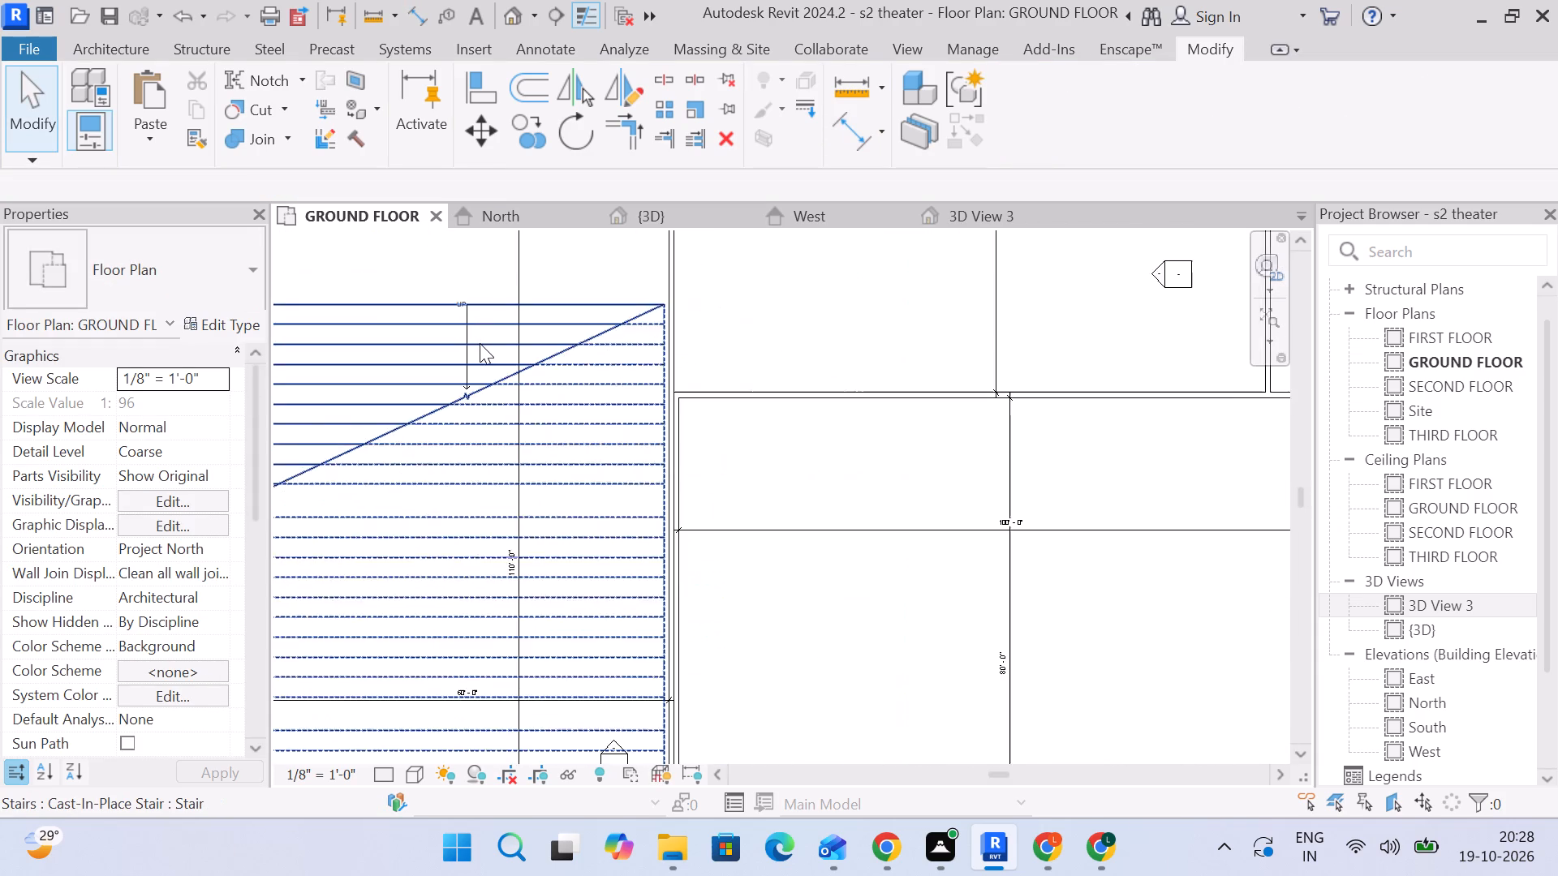
pyautogui.scroll(-4, 480, 343)
pyautogui.moveTo(480, 346); pyautogui.dragTo(560, 356, button='middle')
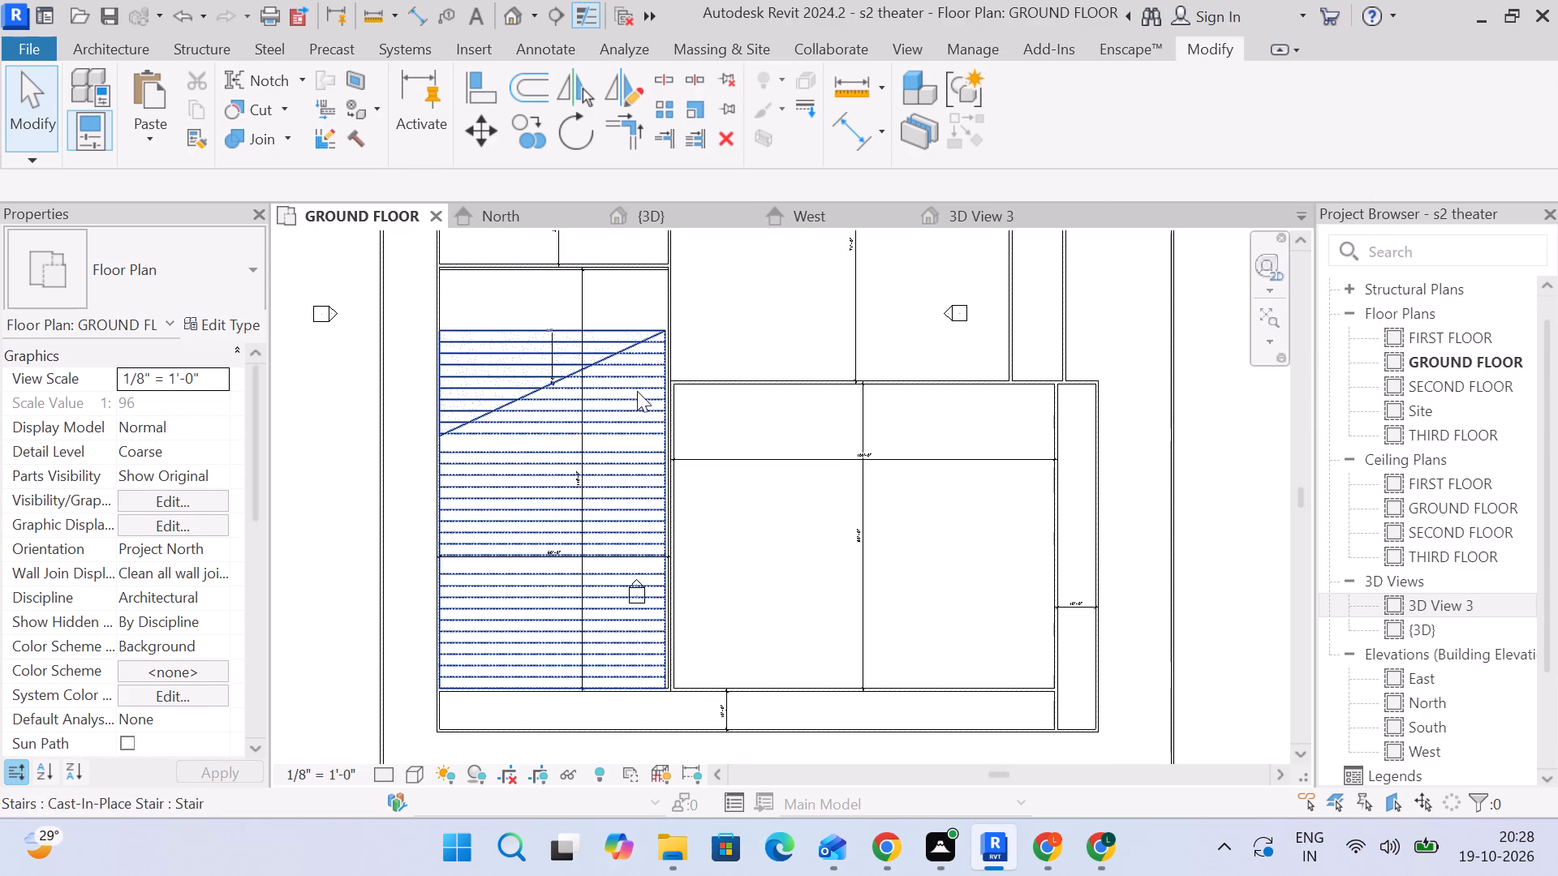
pyautogui.scroll(1, 639, 391)
pyautogui.scroll(-2, 663, 393)
pyautogui.moveTo(738, 430); pyautogui.dragTo(670, 426, button='middle')
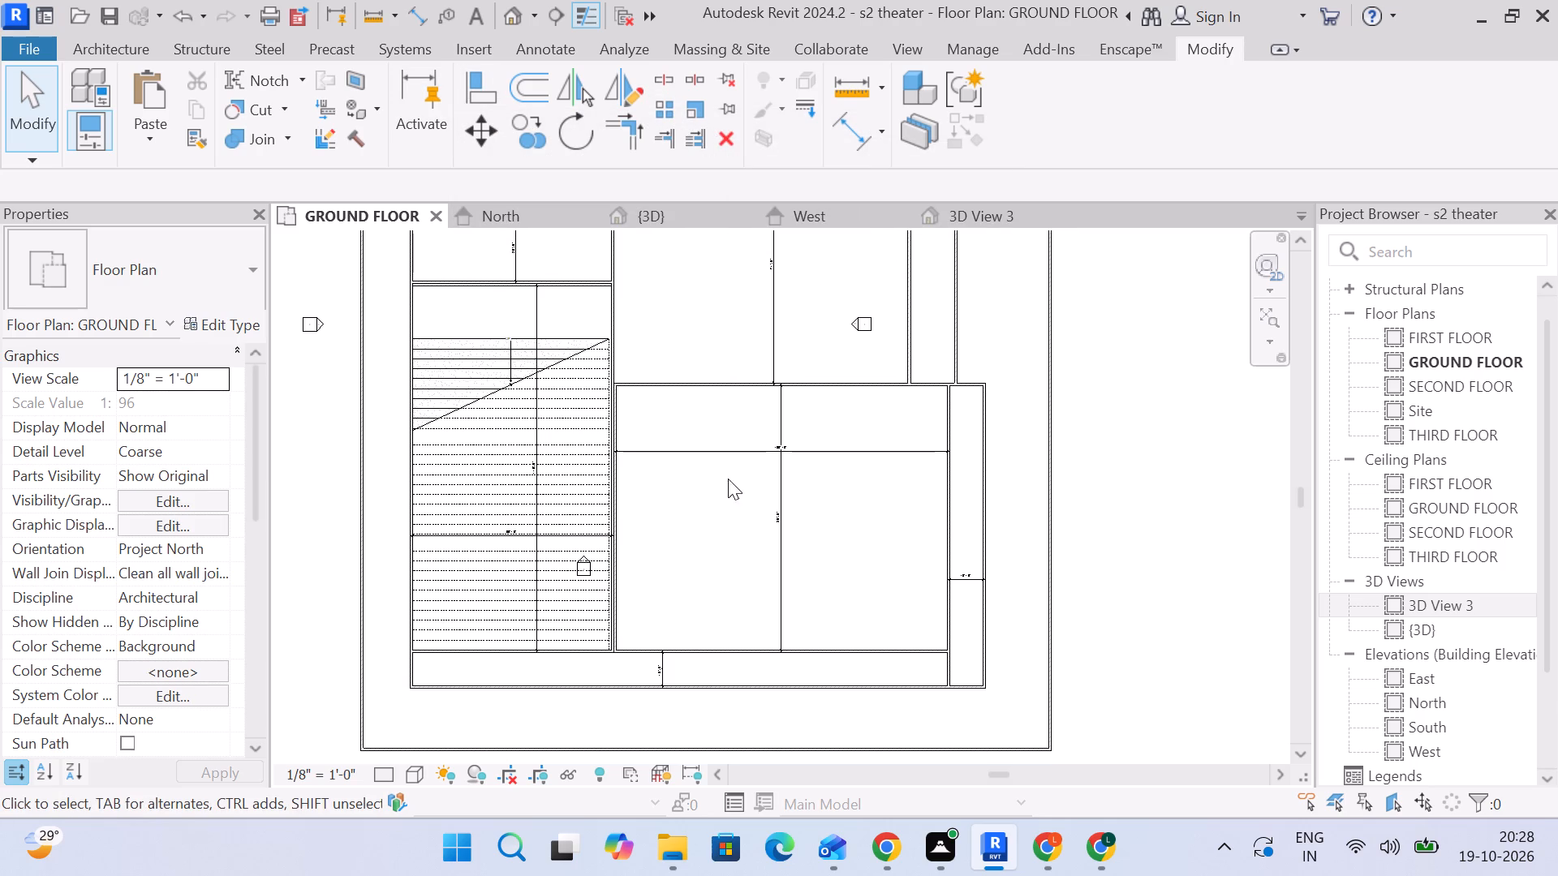
pyautogui.scroll(2, 493, 316)
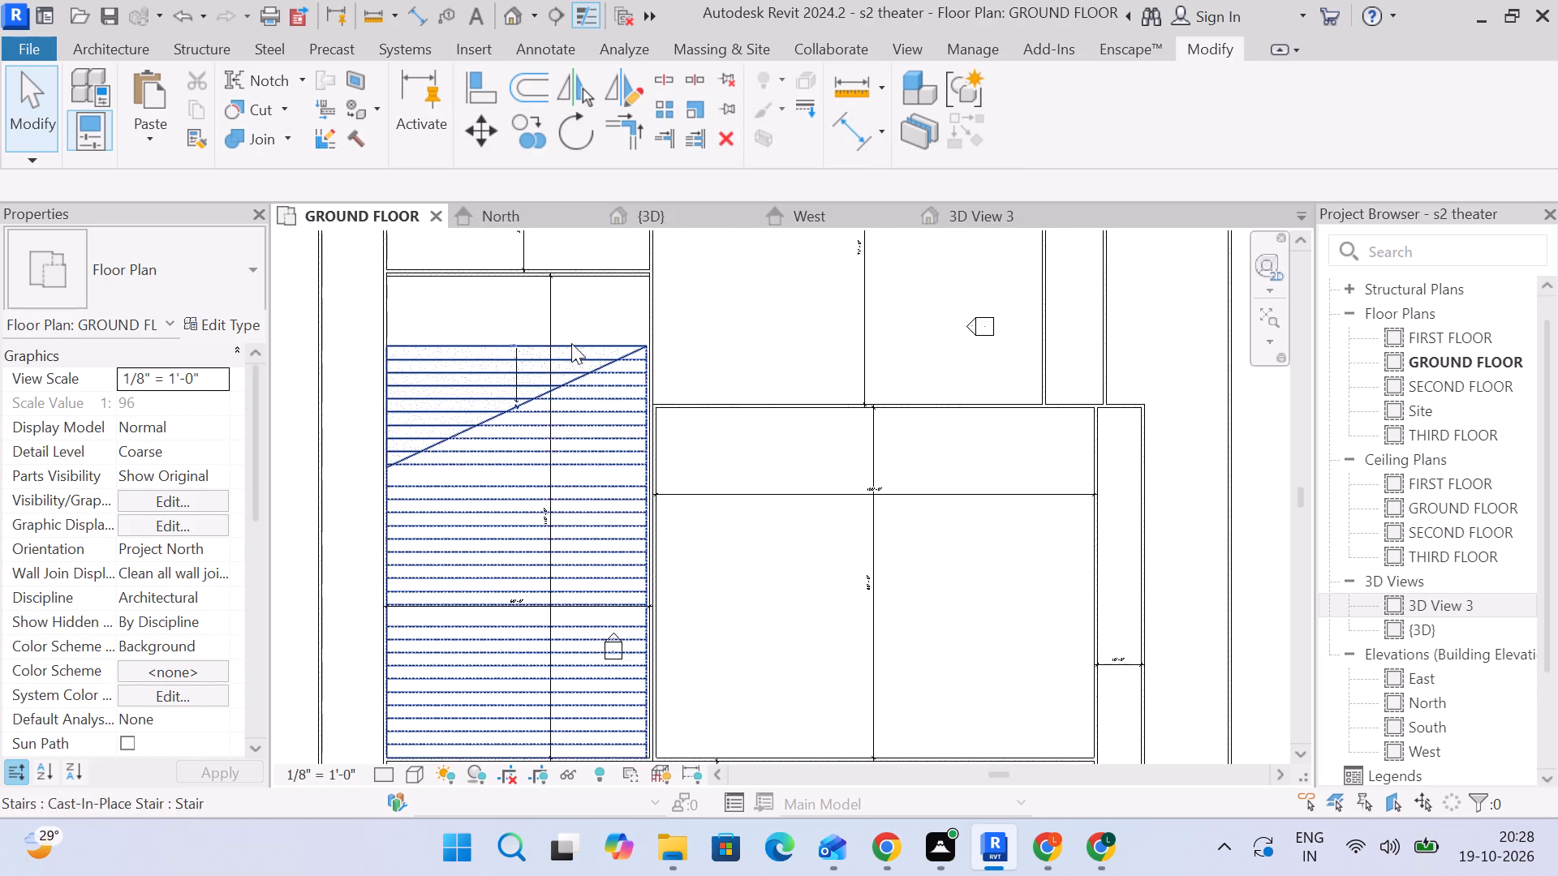
pyautogui.moveTo(572, 343); pyautogui.dragTo(532, 326, button='middle')
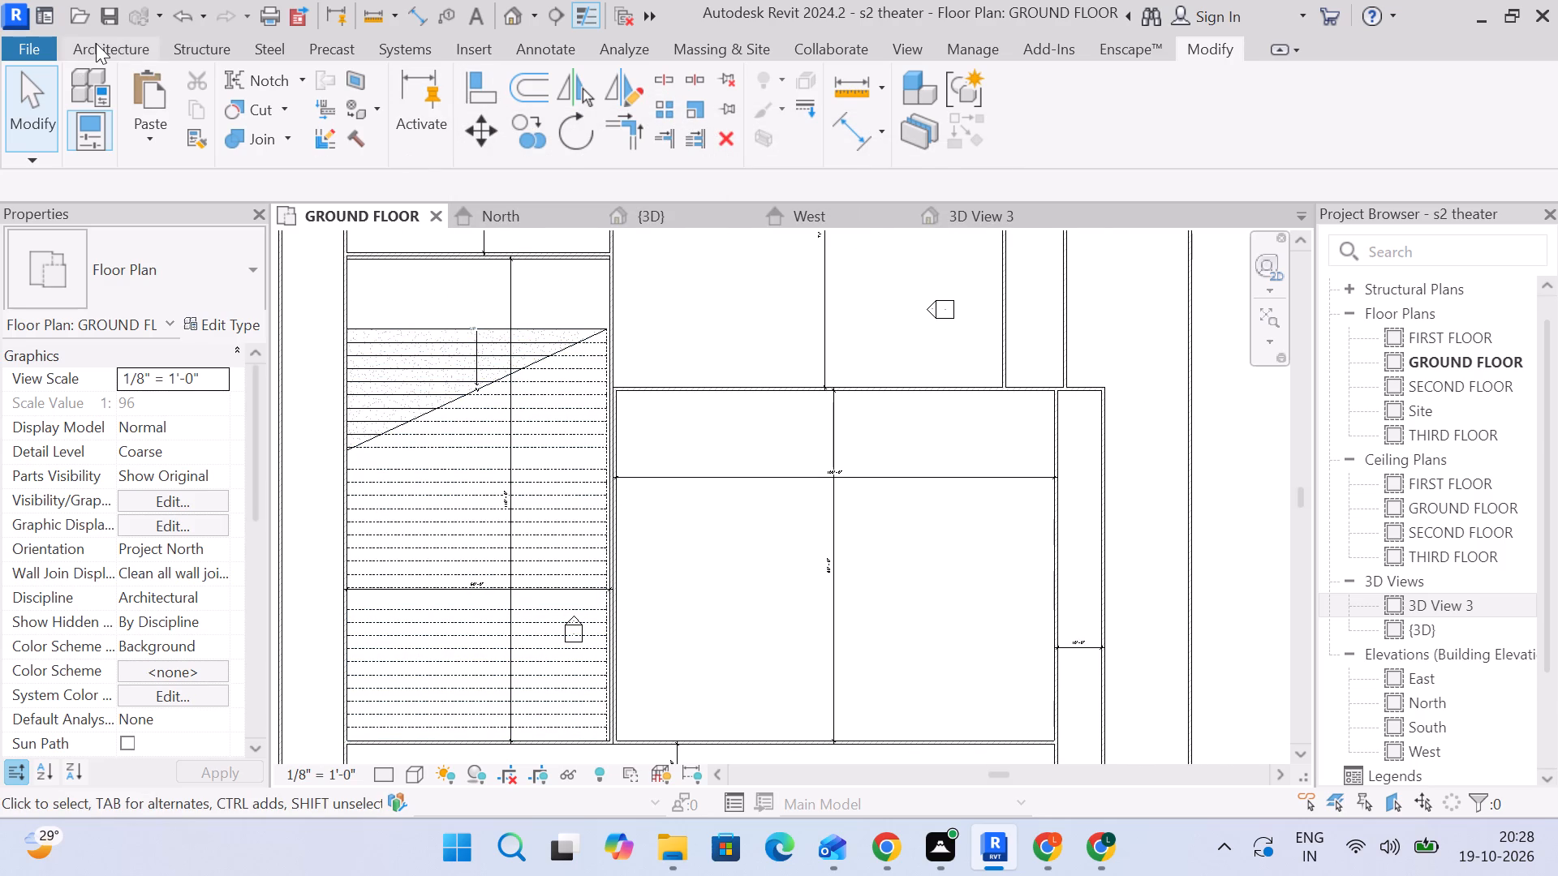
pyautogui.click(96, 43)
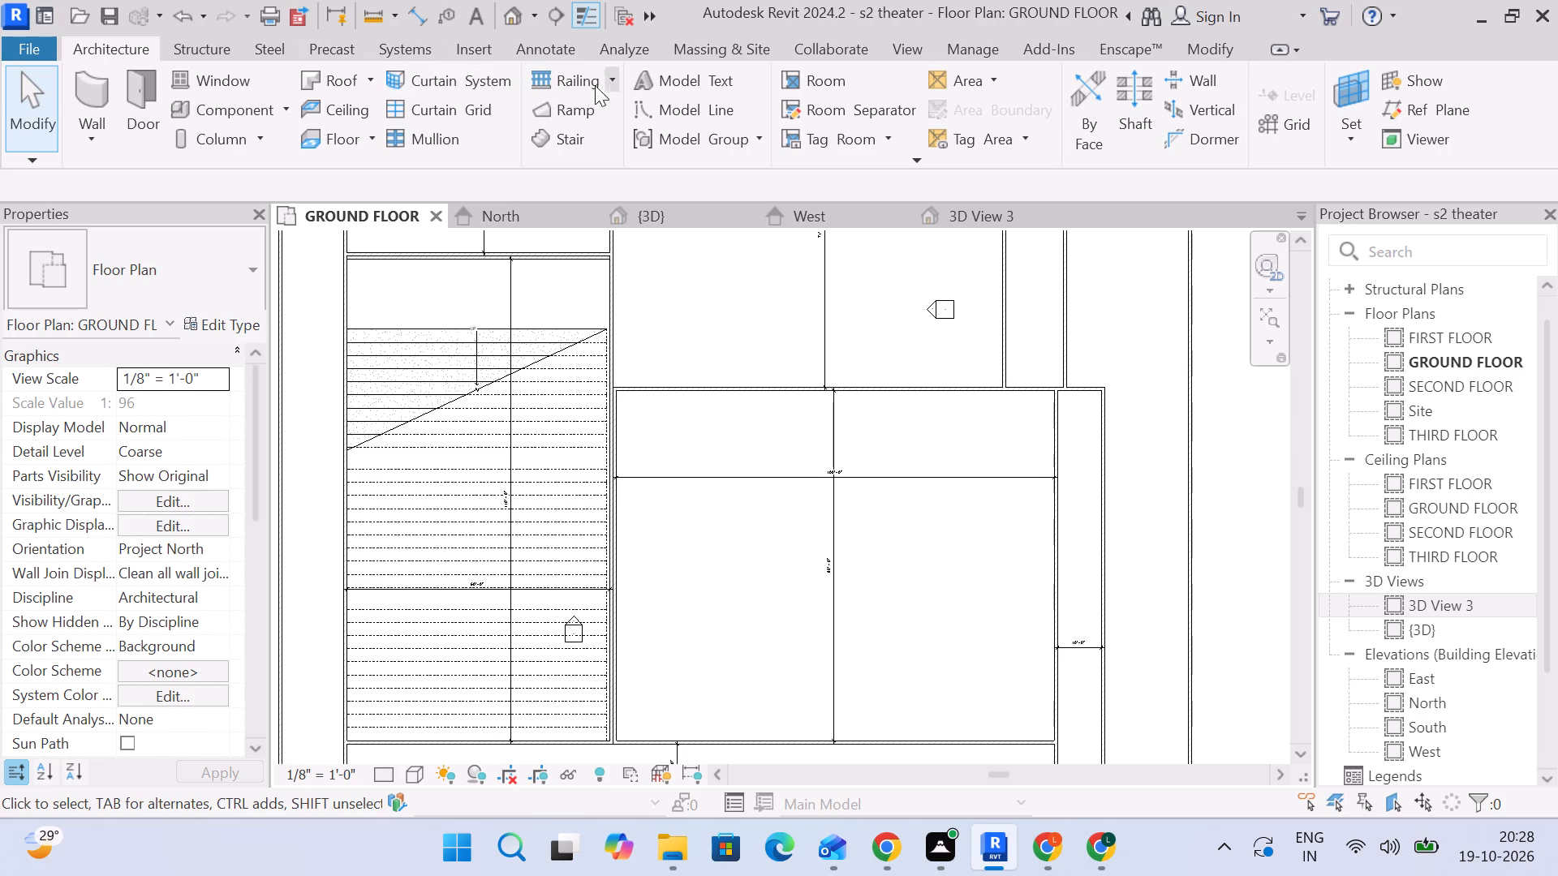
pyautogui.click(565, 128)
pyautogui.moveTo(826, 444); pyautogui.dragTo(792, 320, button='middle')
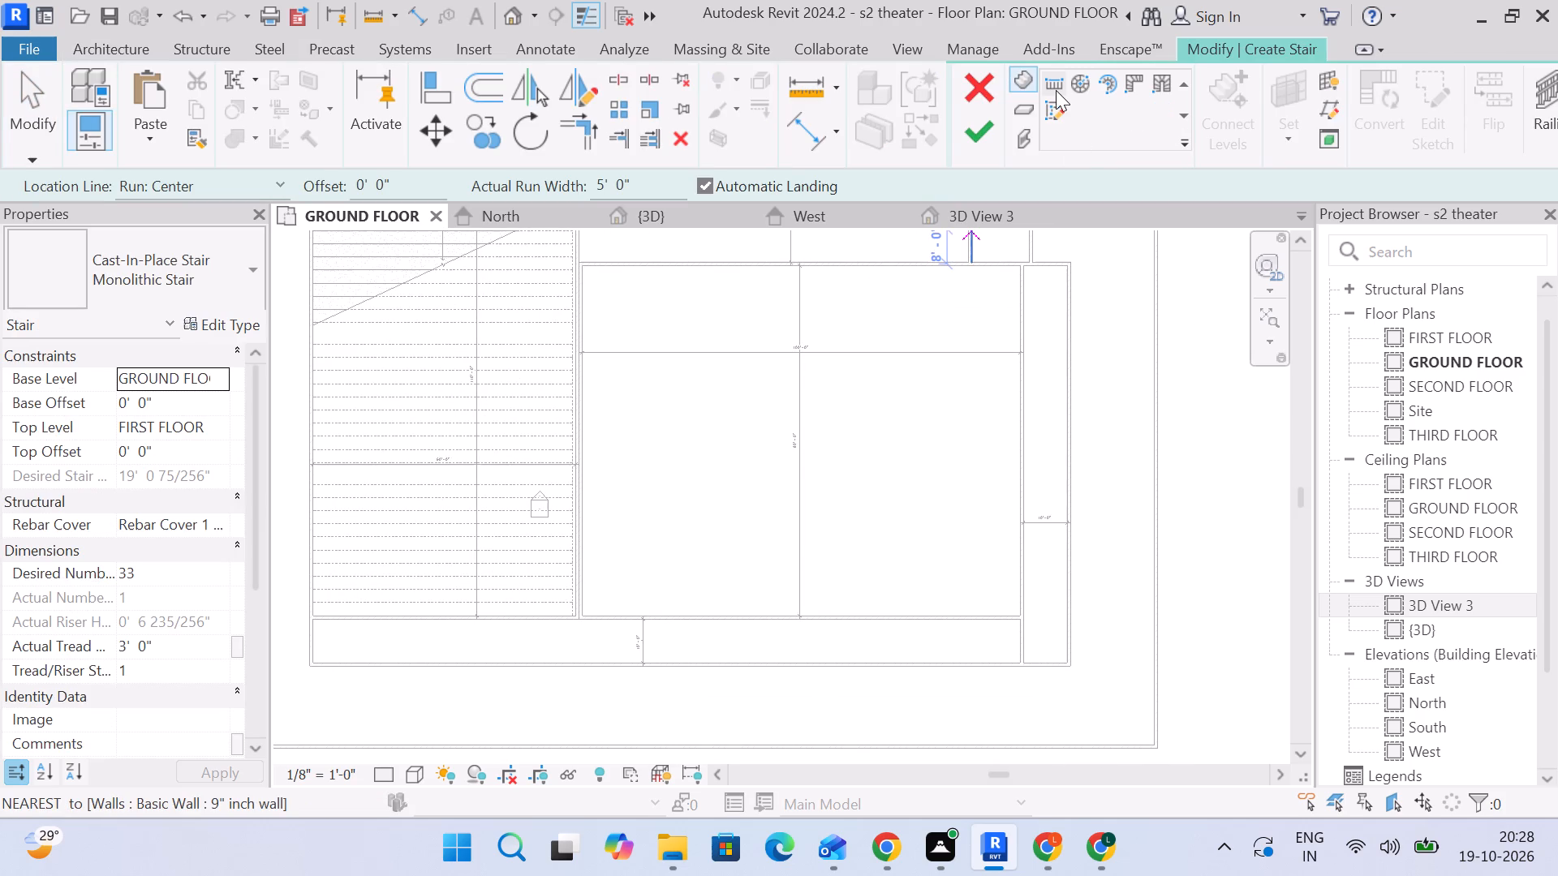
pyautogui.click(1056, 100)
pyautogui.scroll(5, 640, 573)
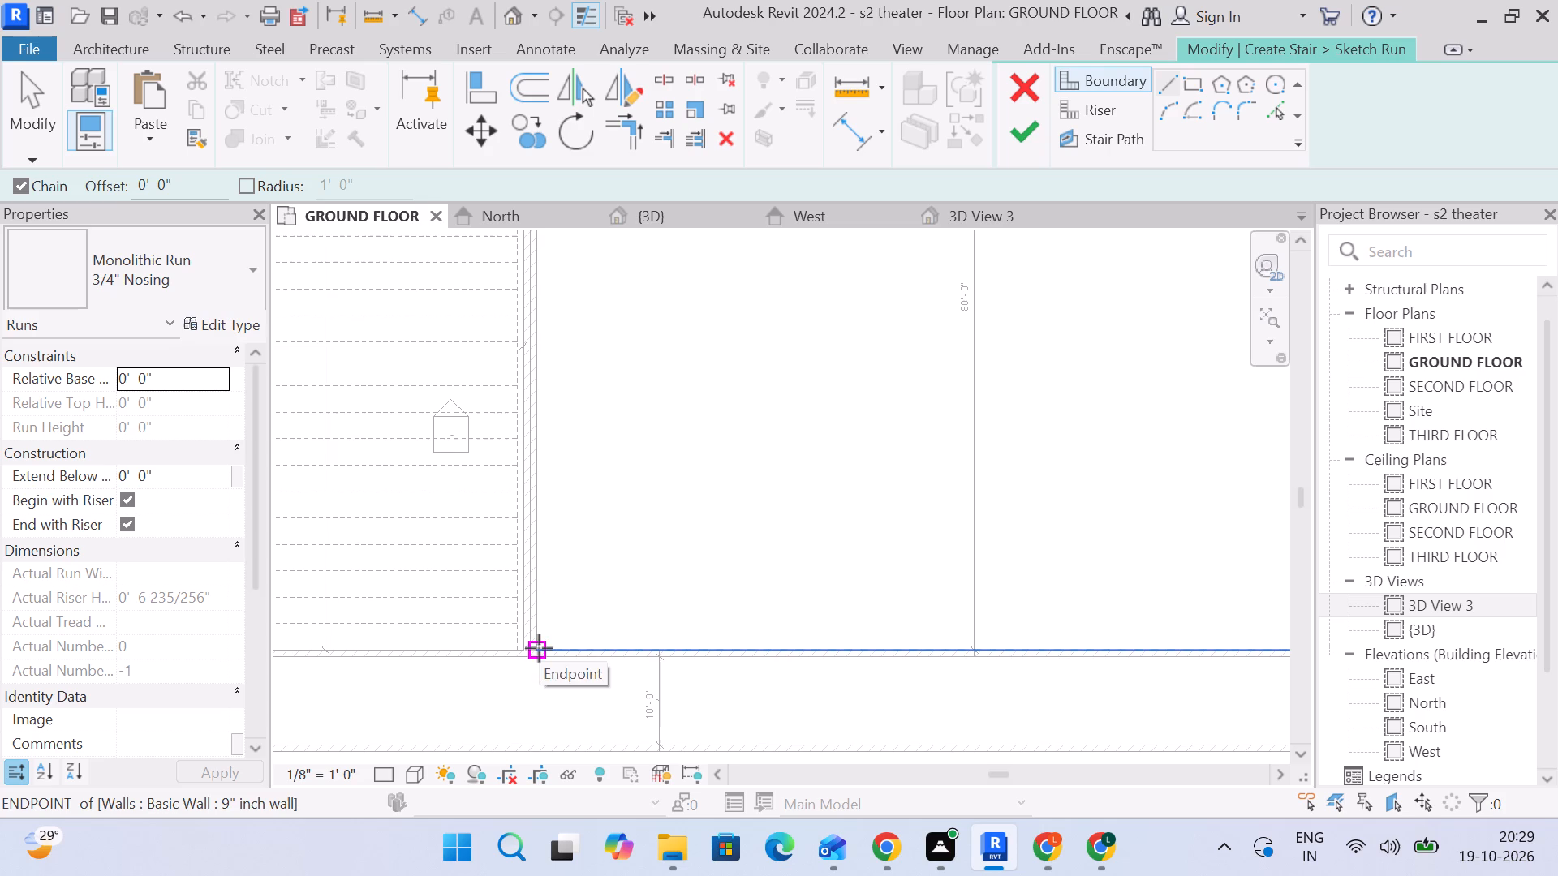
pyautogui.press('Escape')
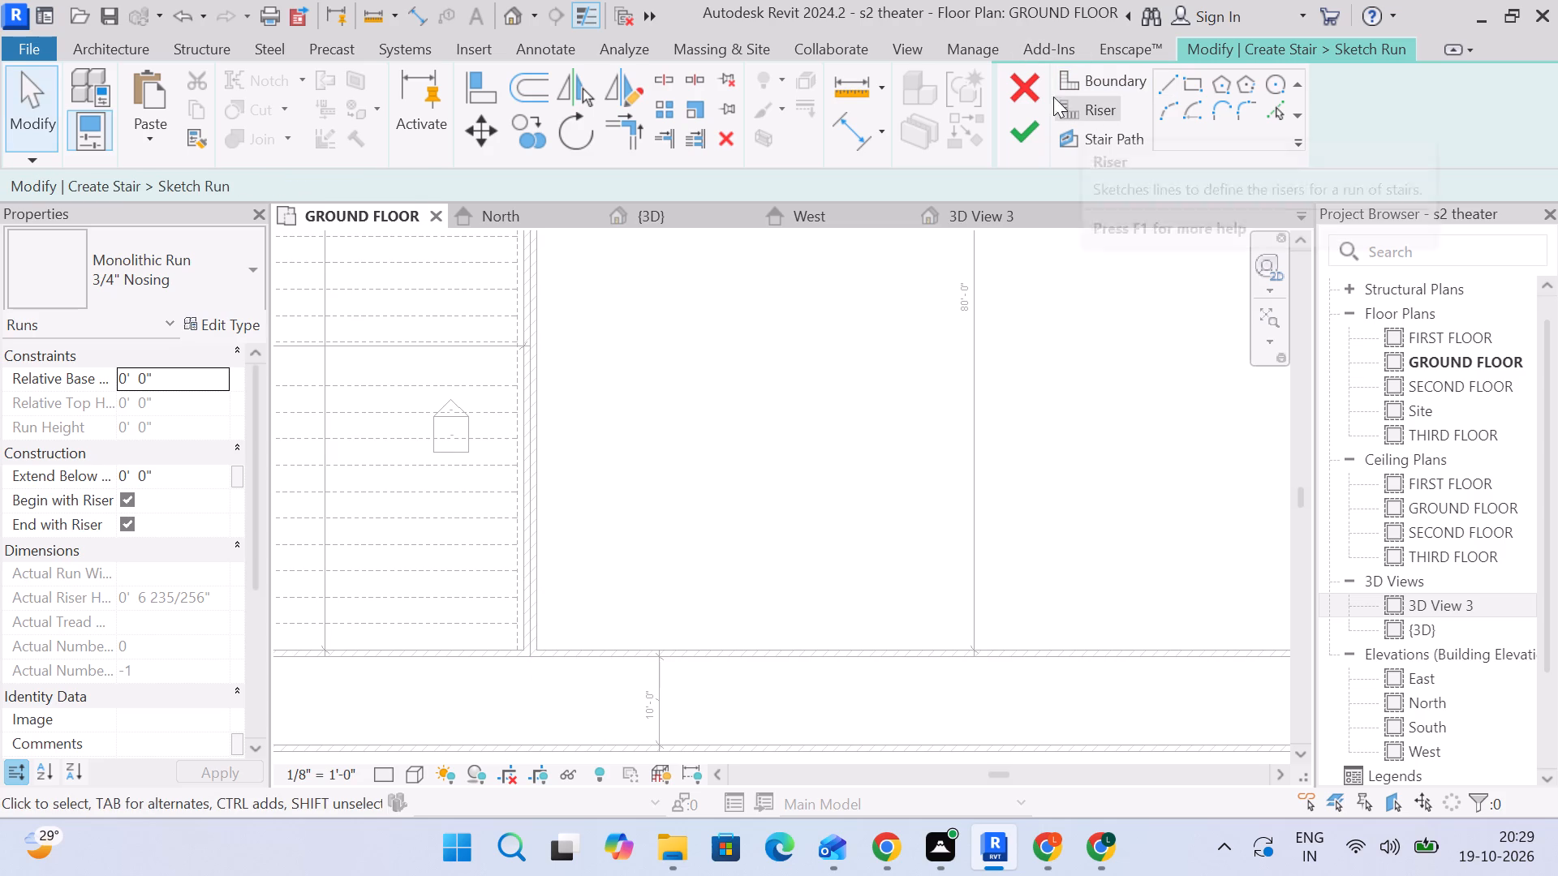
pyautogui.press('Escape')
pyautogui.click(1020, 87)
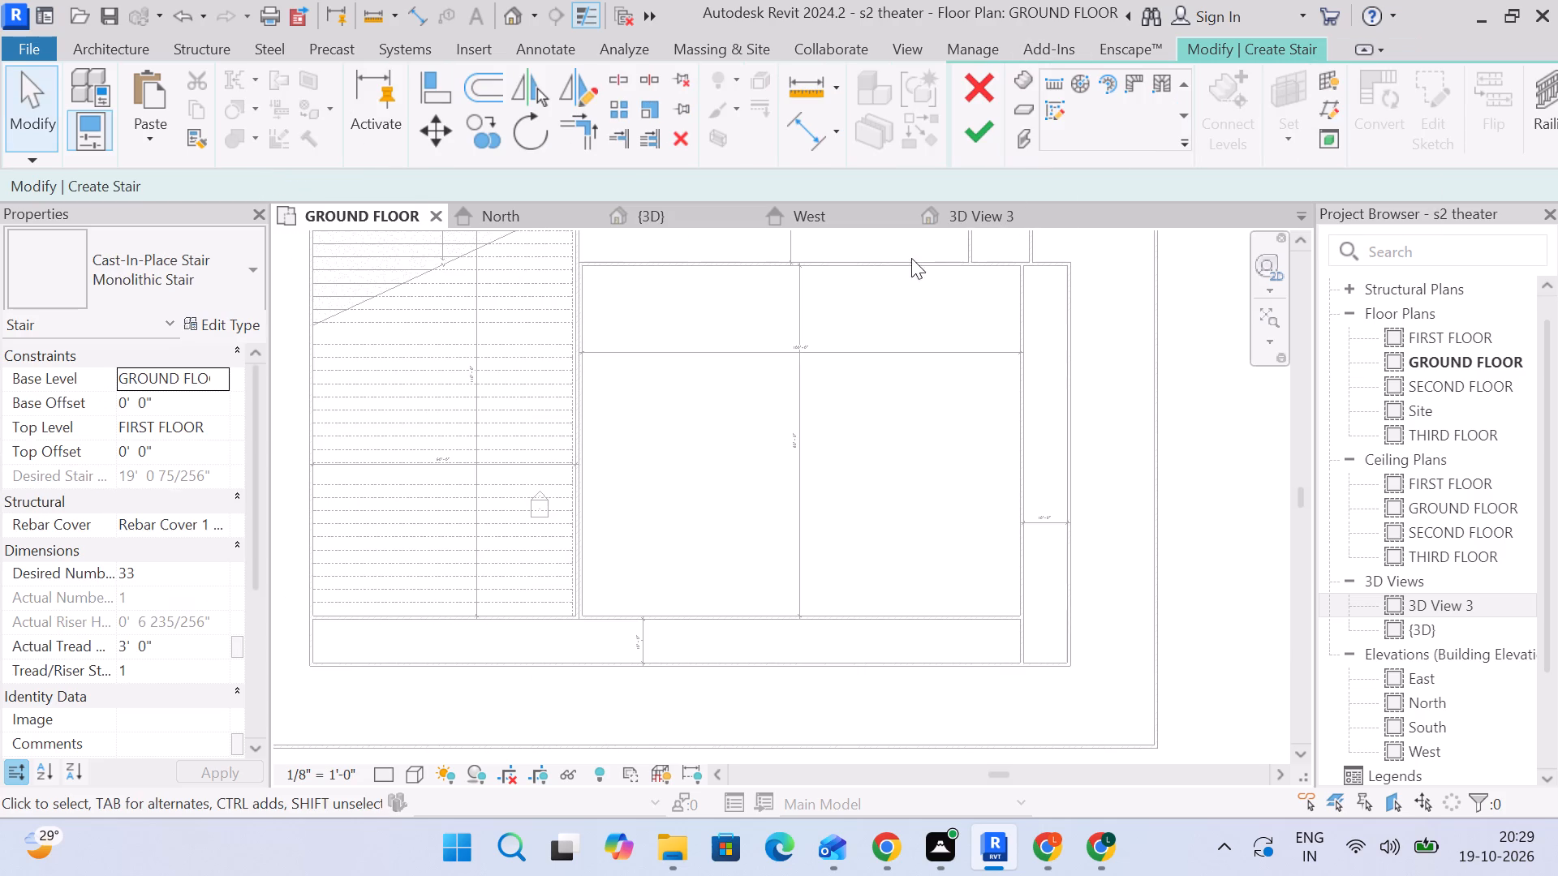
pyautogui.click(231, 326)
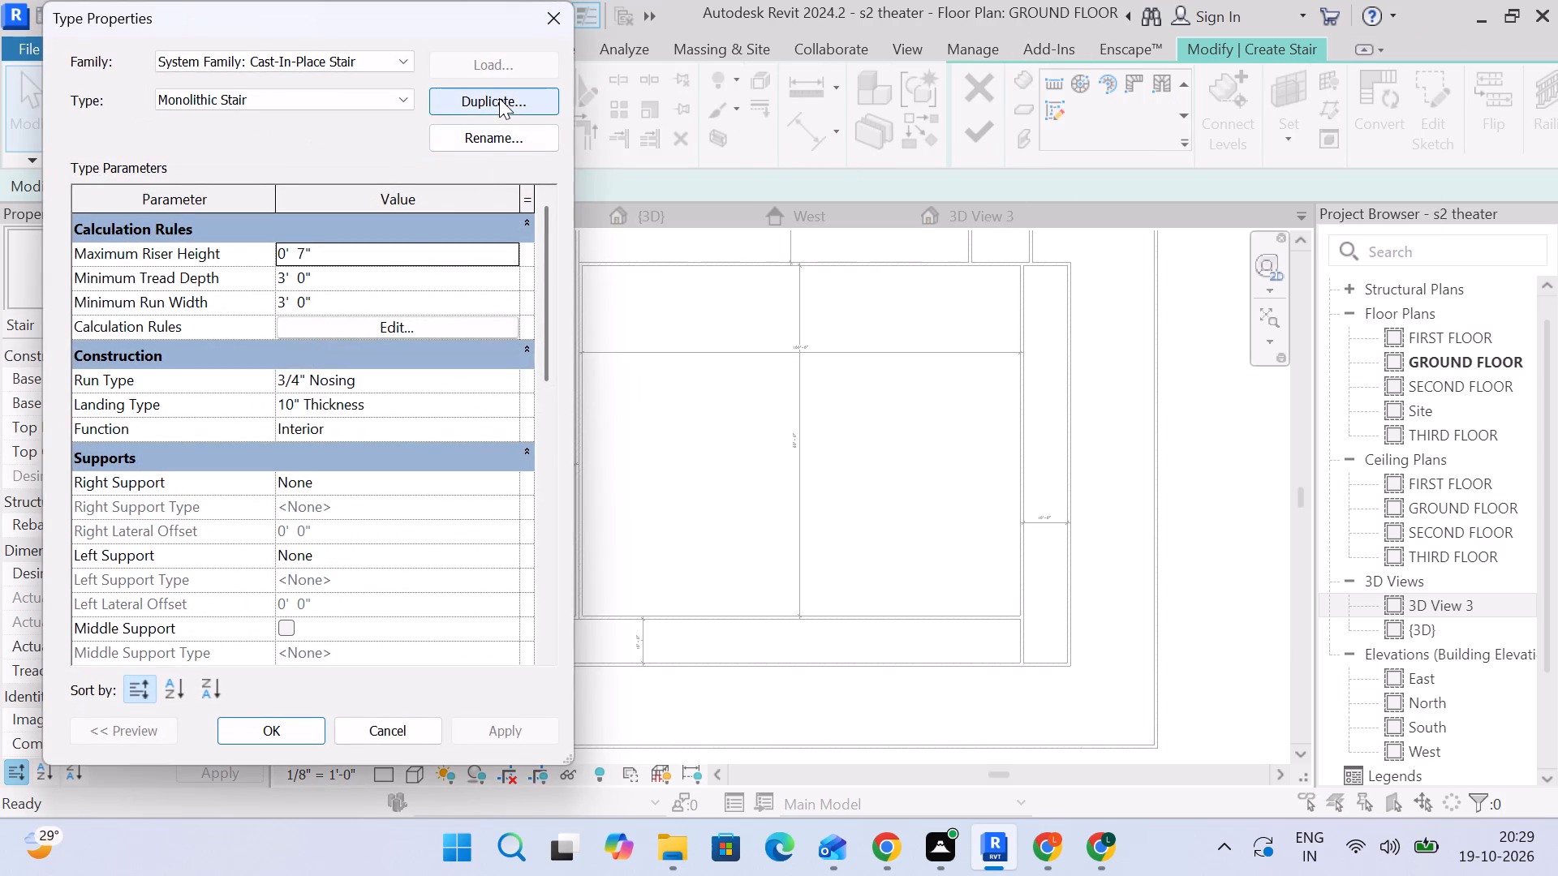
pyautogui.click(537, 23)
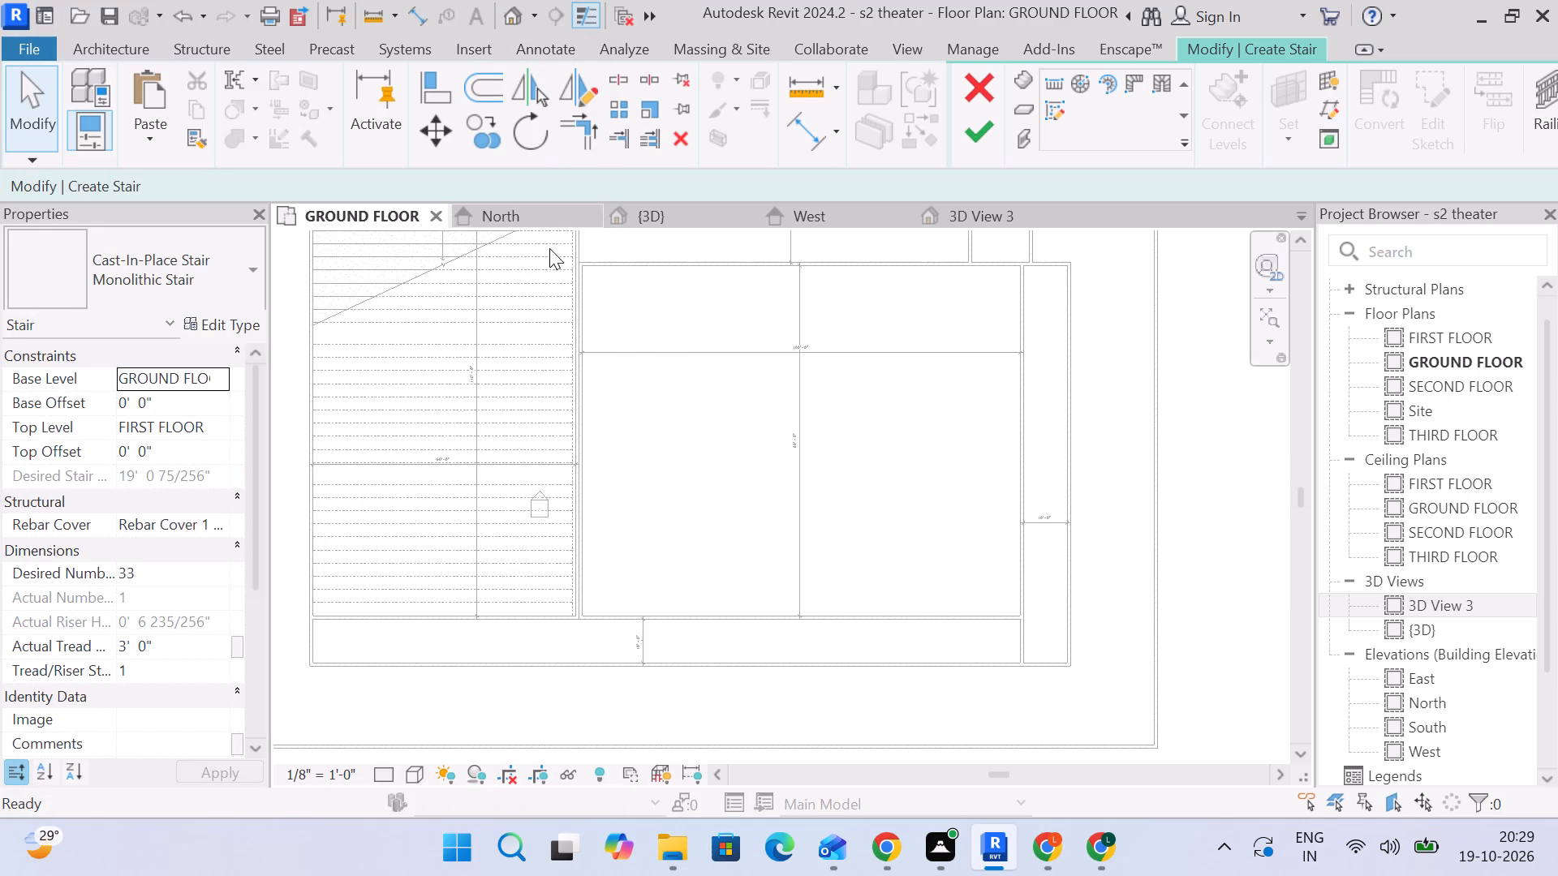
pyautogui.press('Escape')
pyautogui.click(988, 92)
# Rename the existing cast-in-place stair's type to Monolithic Stair SCREEN 2.
pyautogui.click(496, 466)
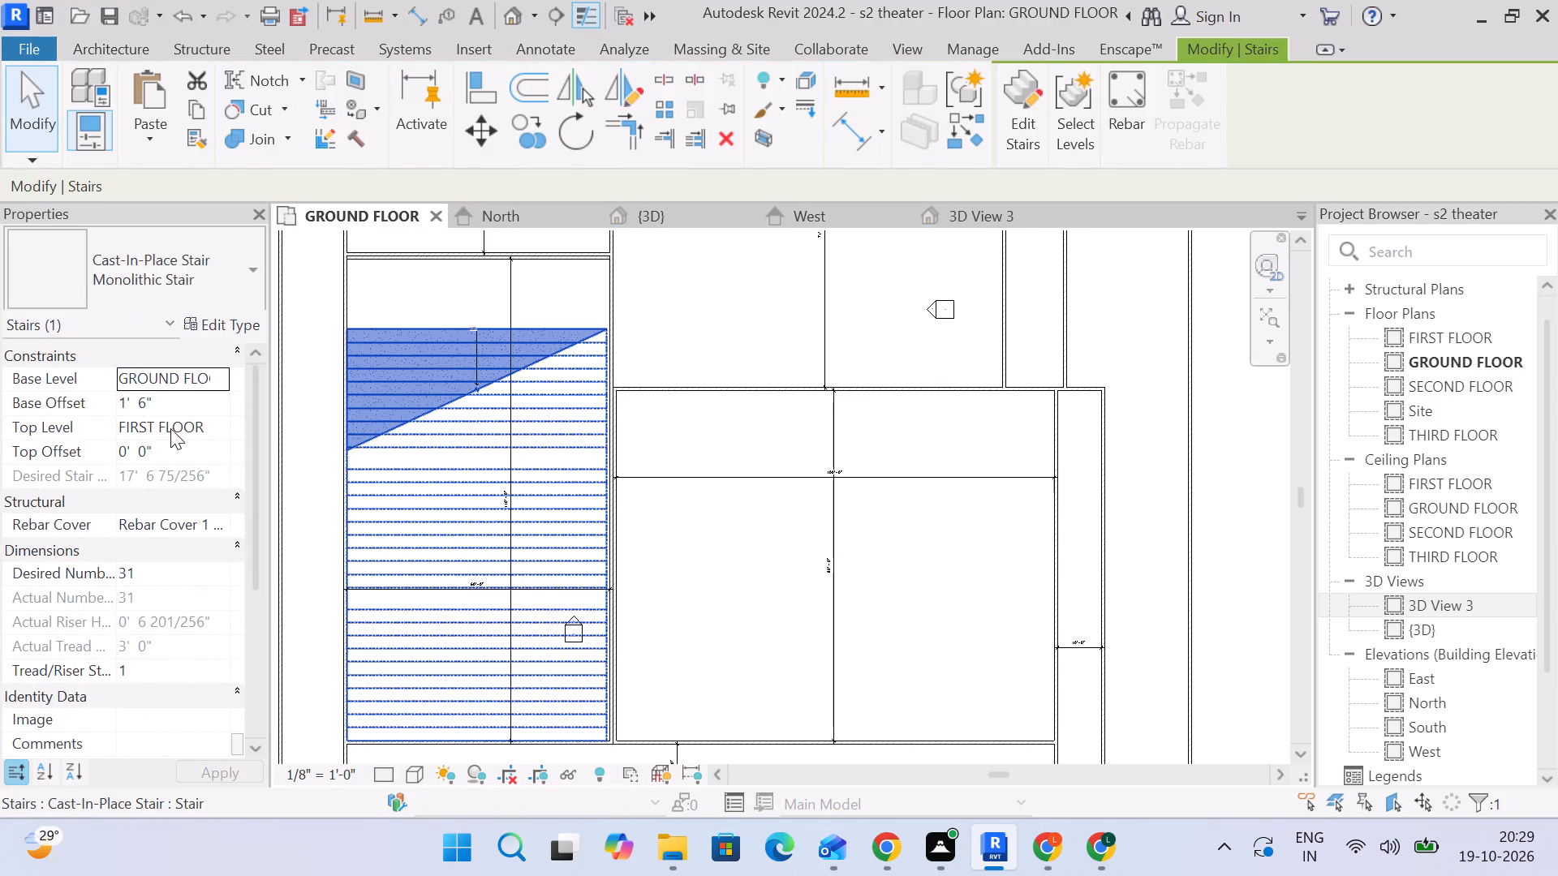
pyautogui.click(205, 322)
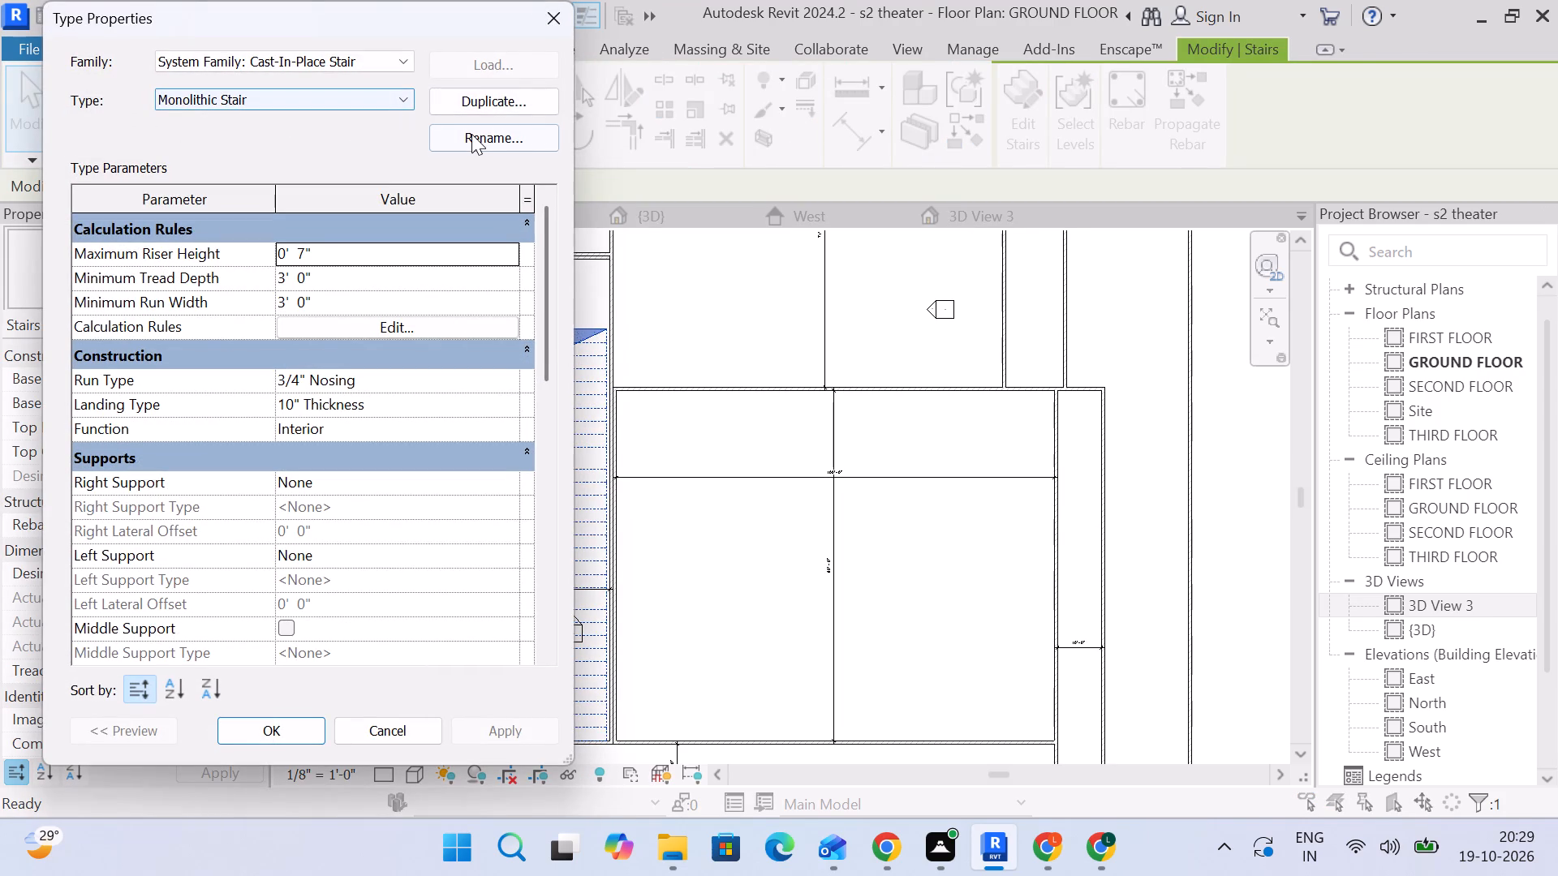
pyautogui.click(471, 134)
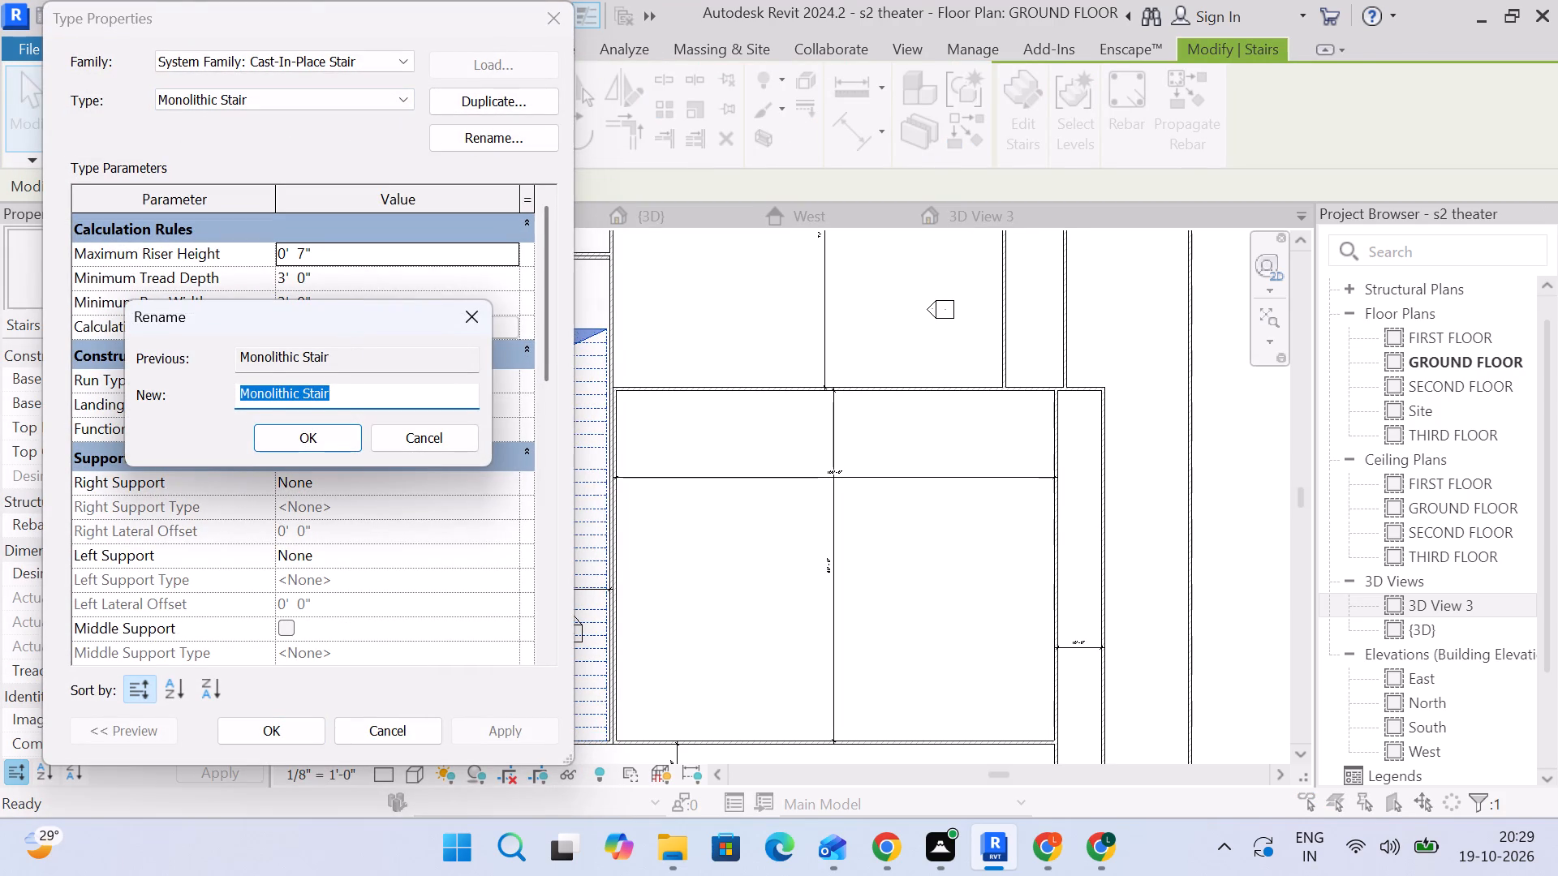
pyautogui.click(359, 395)
pyautogui.press('space')
pyautogui.write('SCREEN 1')
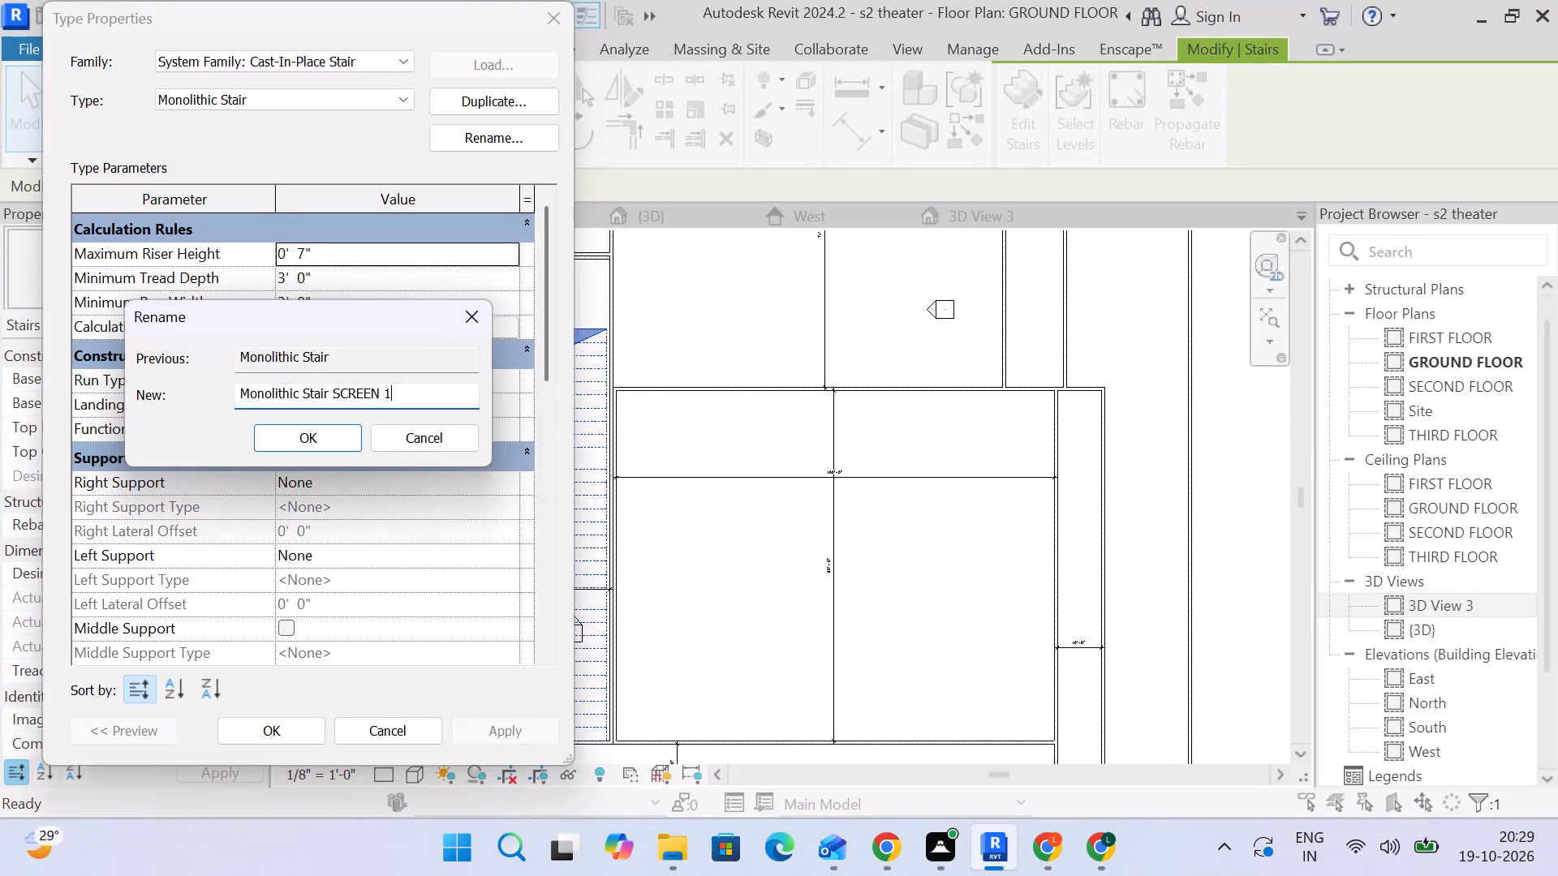
pyautogui.press('BackSpace')
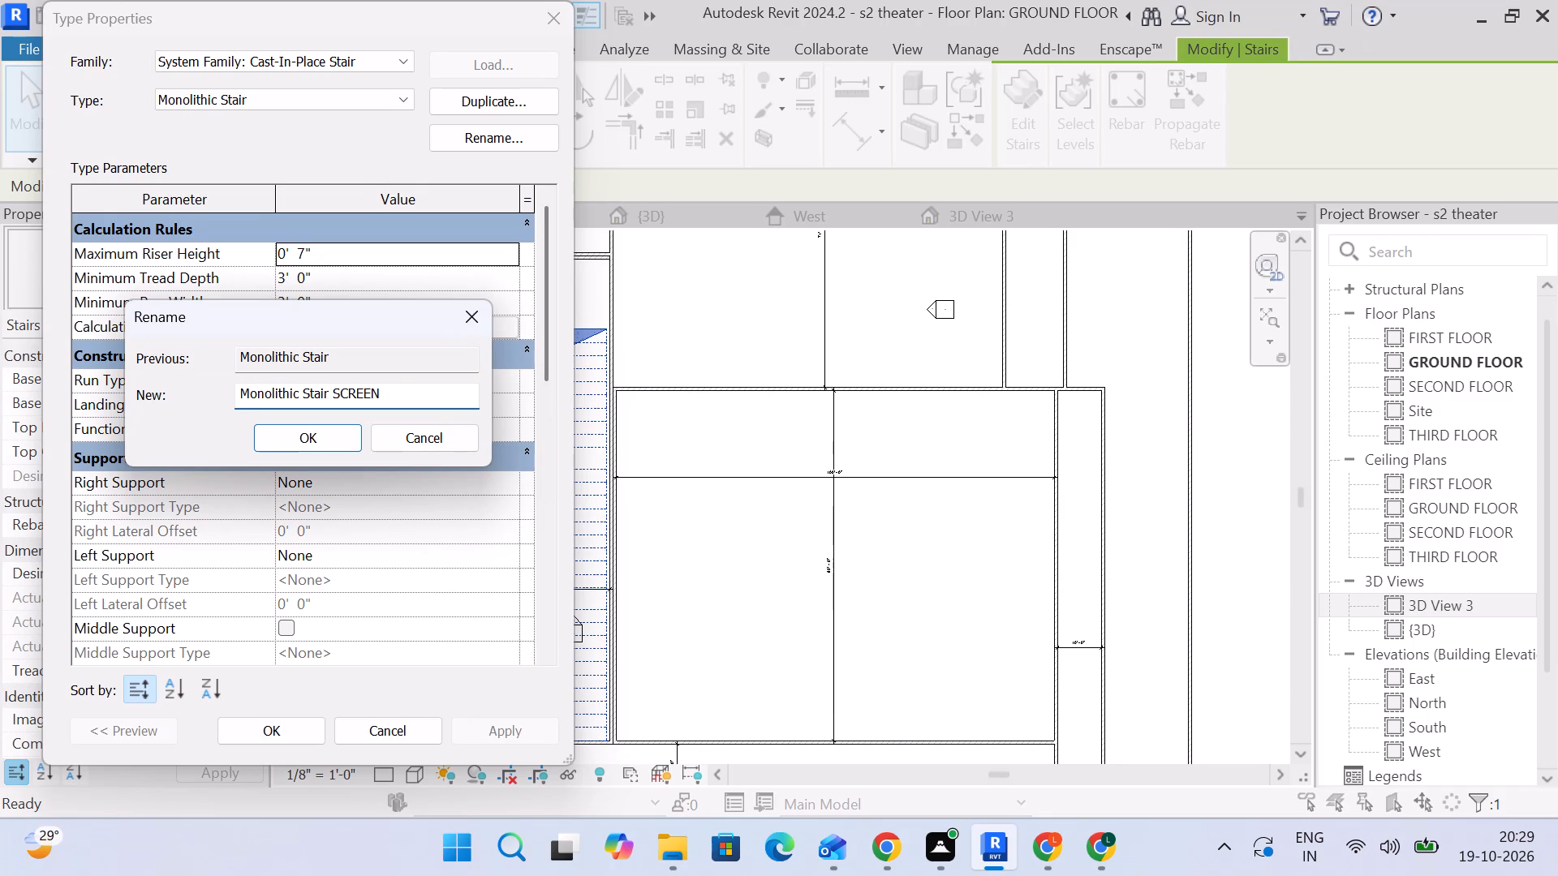
pyautogui.press('2')
pyautogui.press('Return')
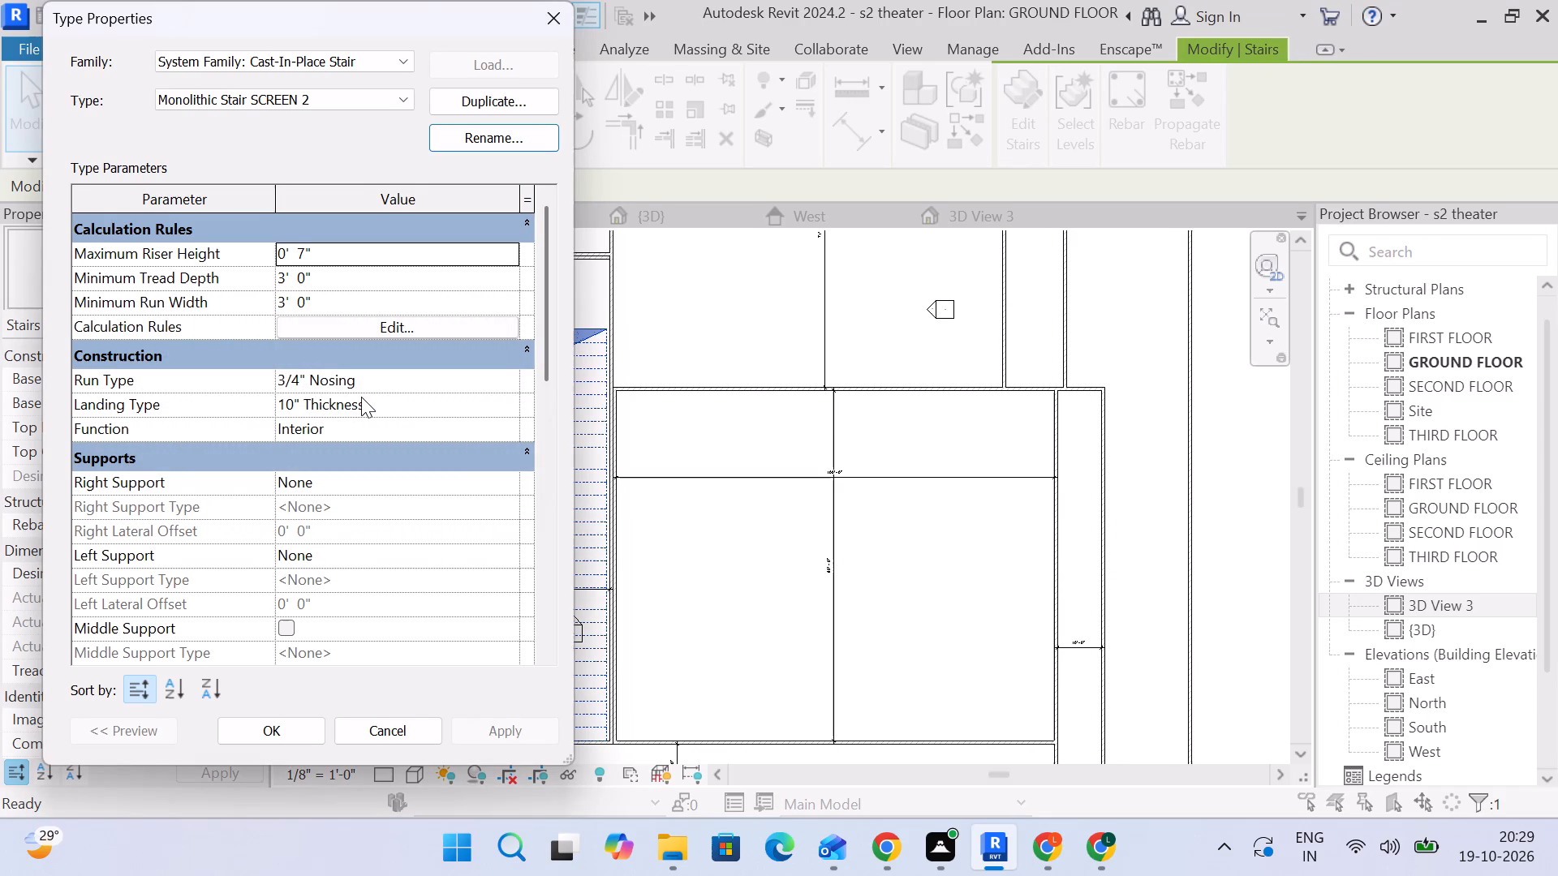
pyautogui.click(283, 738)
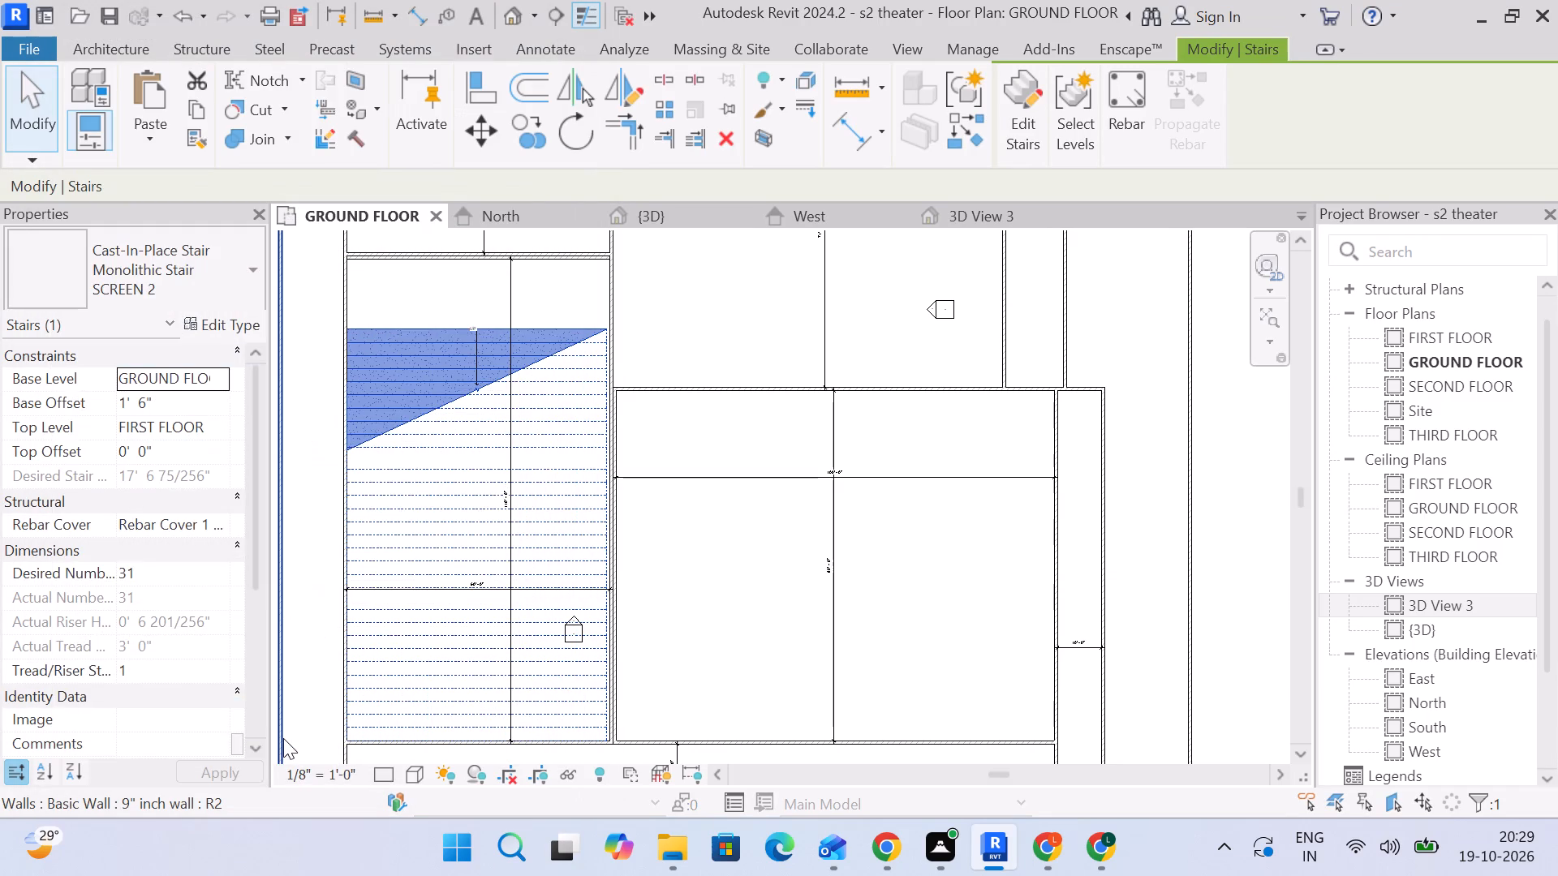
pyautogui.scroll(-7, 418, 691)
pyautogui.scroll(2, 497, 564)
pyautogui.moveTo(497, 564); pyautogui.dragTo(484, 522, button='middle')
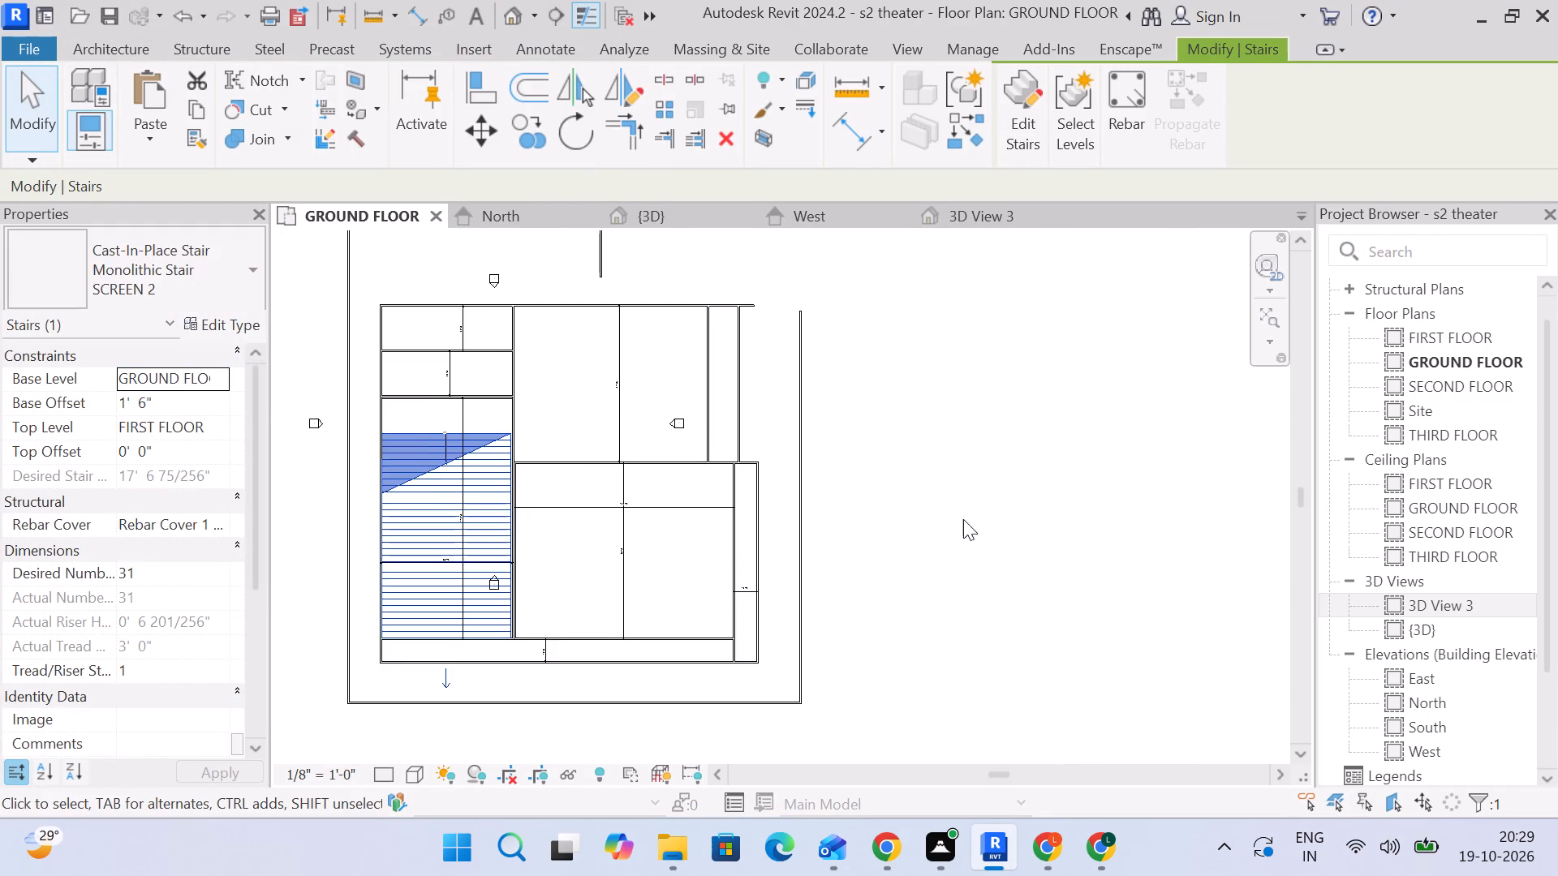
pyautogui.scroll(2, 963, 519)
pyautogui.click(964, 511)
# Start a new stair and try a straight run along the lower wall of the large room adjoining the existing stair.
pyautogui.scroll(-3, 946, 463)
pyautogui.moveTo(946, 463); pyautogui.dragTo(1007, 359, button='middle')
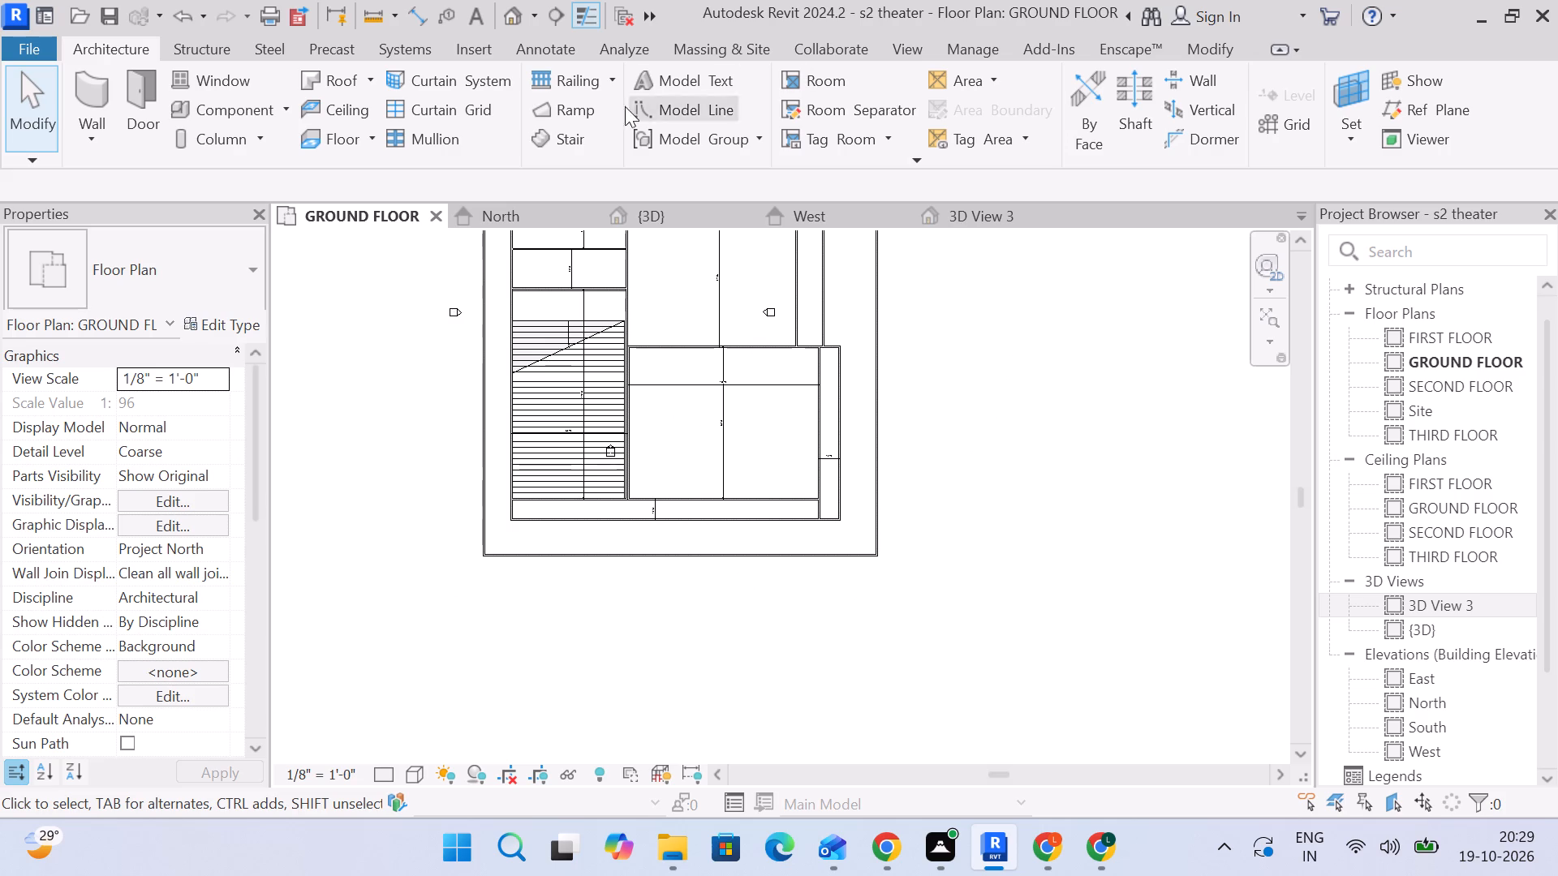
pyautogui.click(576, 136)
pyautogui.scroll(10, 639, 498)
pyautogui.scroll(-1, 628, 501)
pyautogui.scroll(3, 628, 501)
pyautogui.click(593, 496)
pyautogui.scroll(-3, 996, 493)
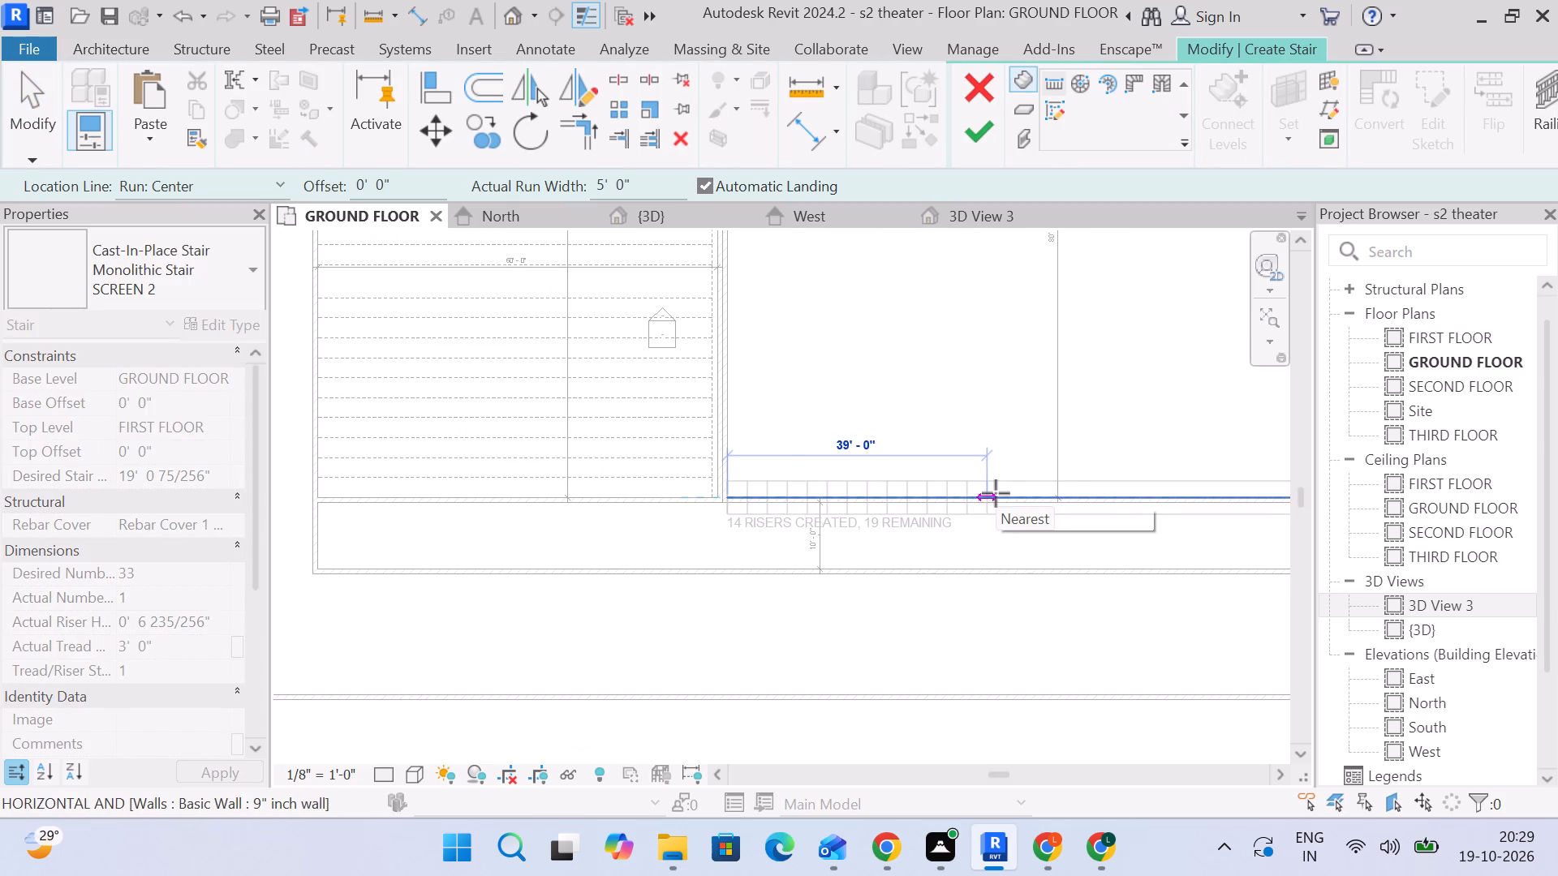
pyautogui.scroll(-2, 996, 493)
pyautogui.moveTo(996, 493); pyautogui.dragTo(956, 533, button='middle')
pyautogui.scroll(-1, 956, 533)
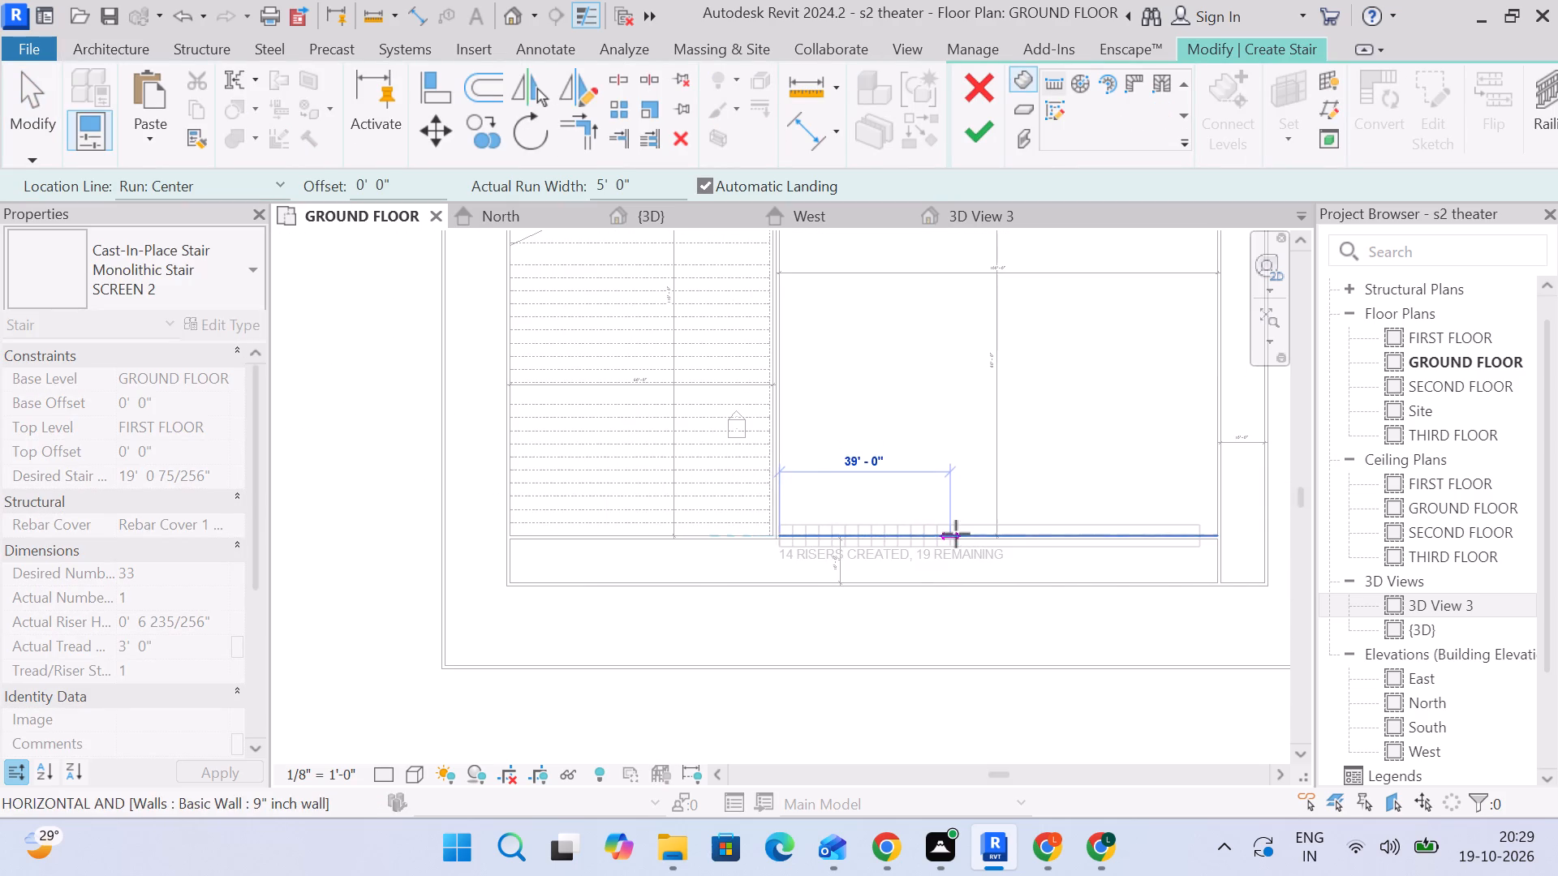
pyautogui.press('Escape')
# Duplicate the new stair's type as Monolithic Stair SCREEN 1.
pyautogui.click(170, 278)
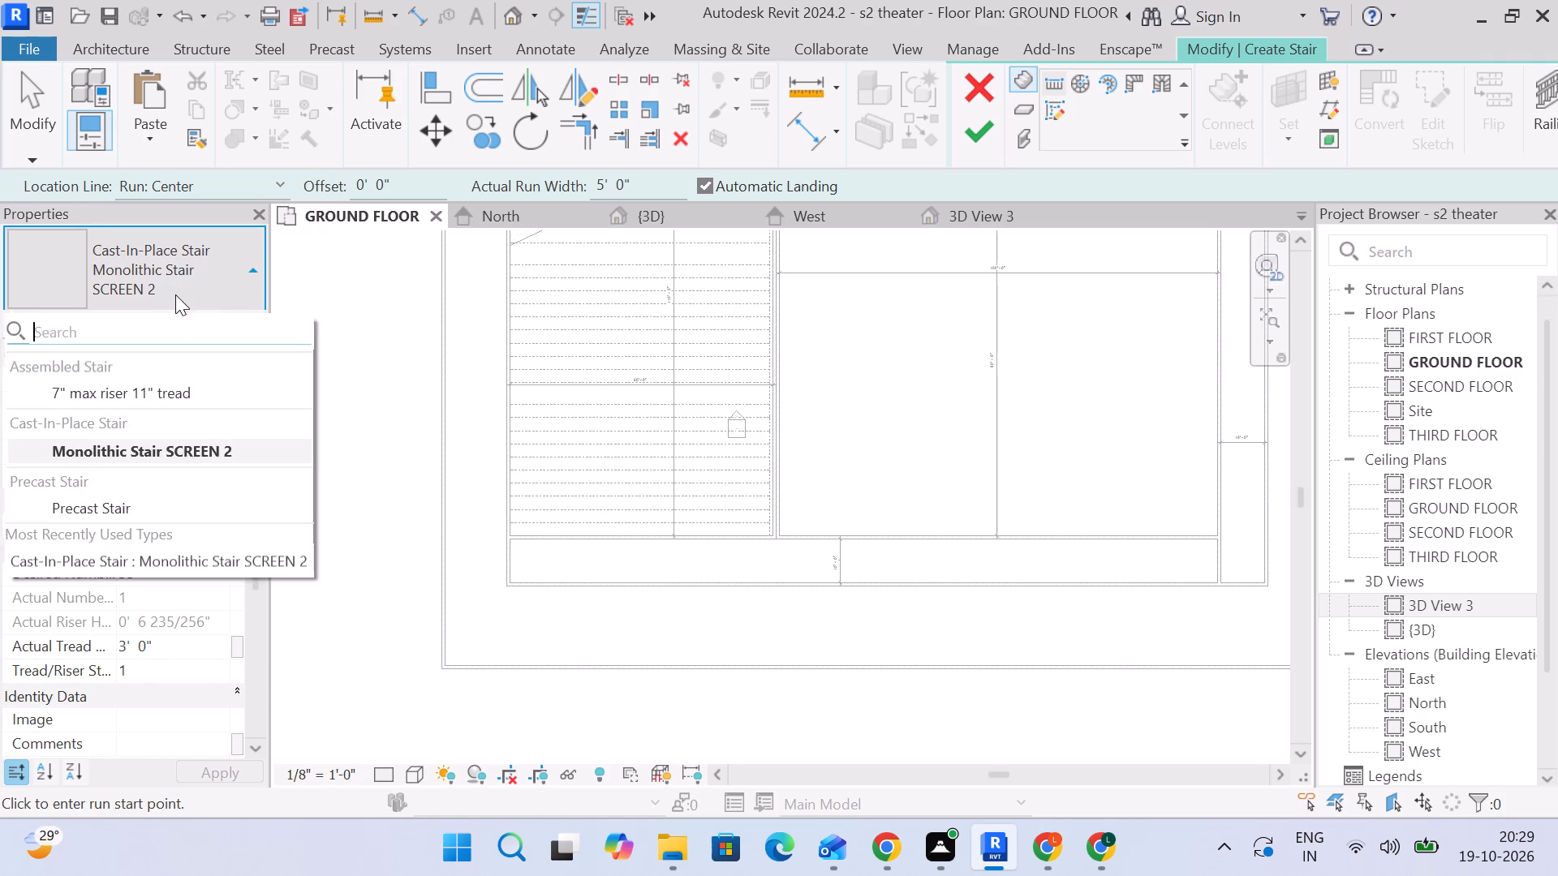
pyautogui.click(175, 295)
pyautogui.click(206, 316)
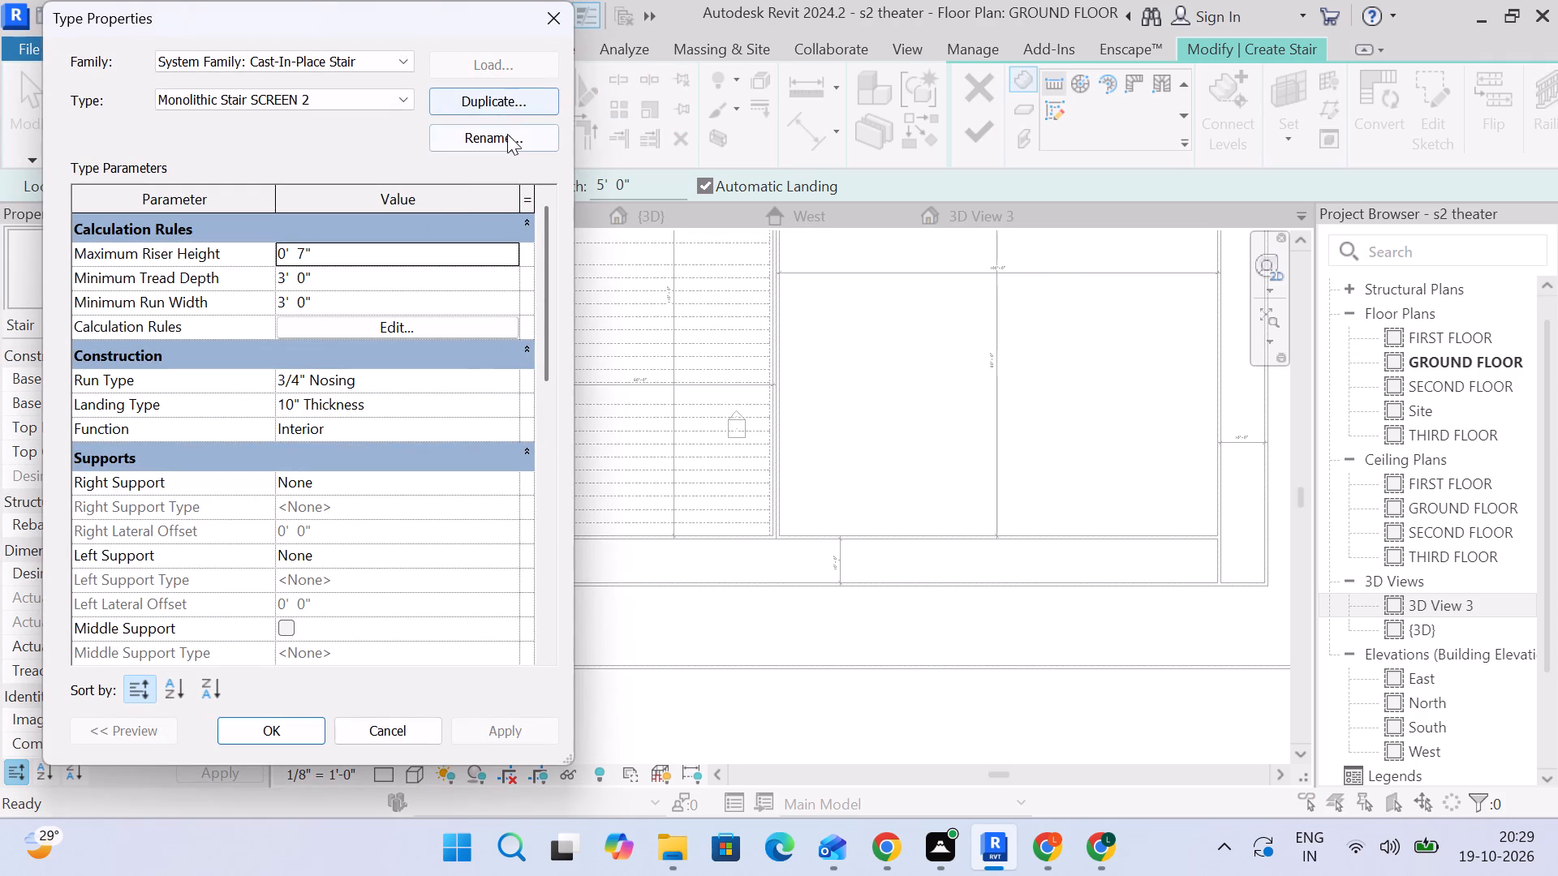
pyautogui.click(509, 89)
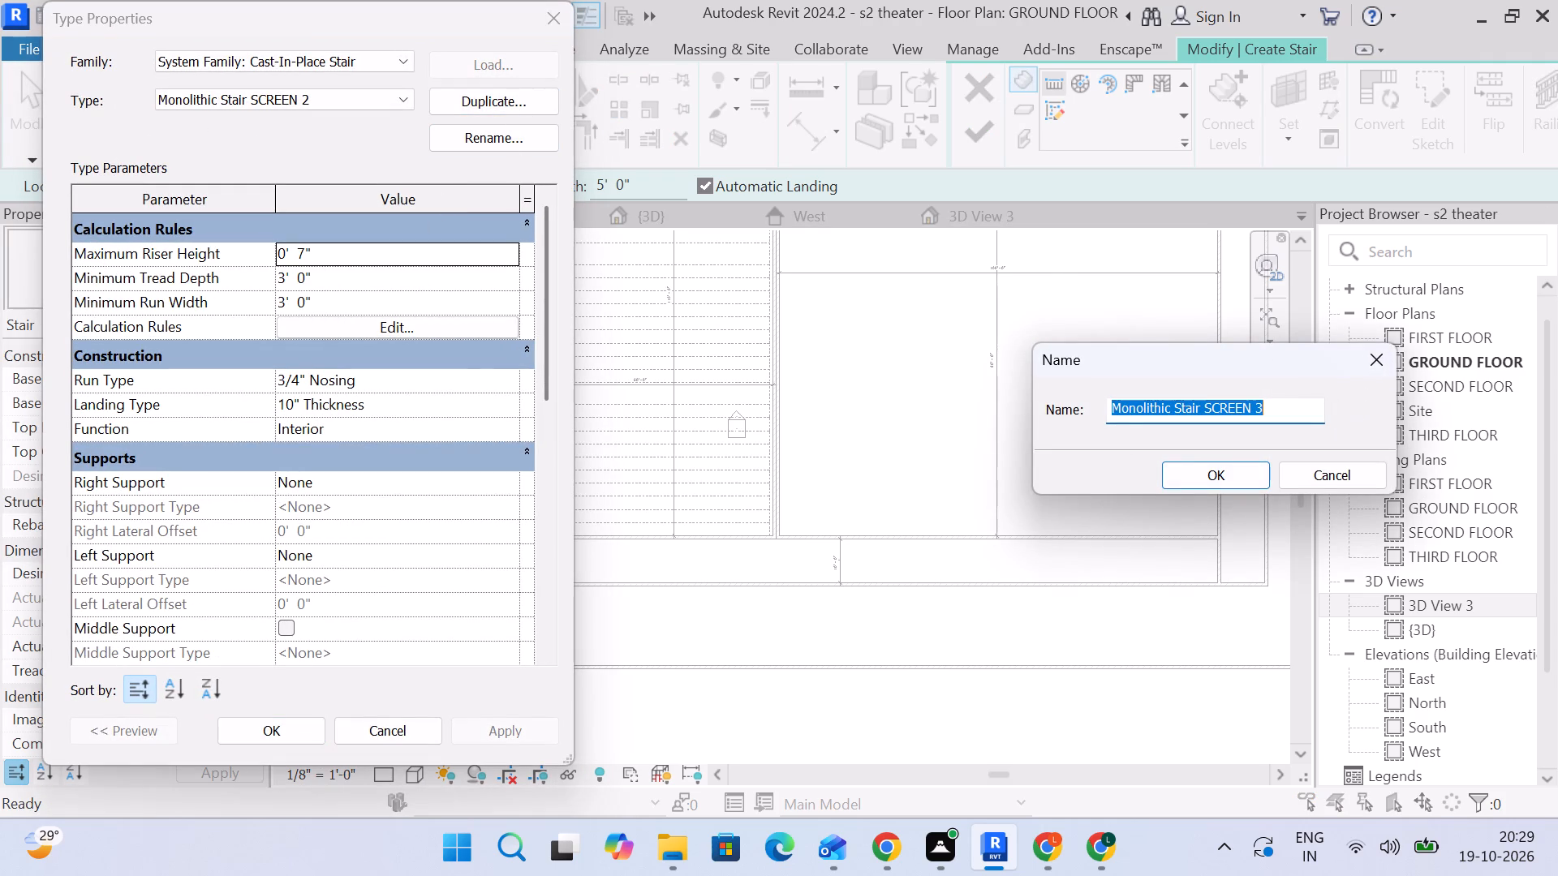
pyautogui.click(1291, 409)
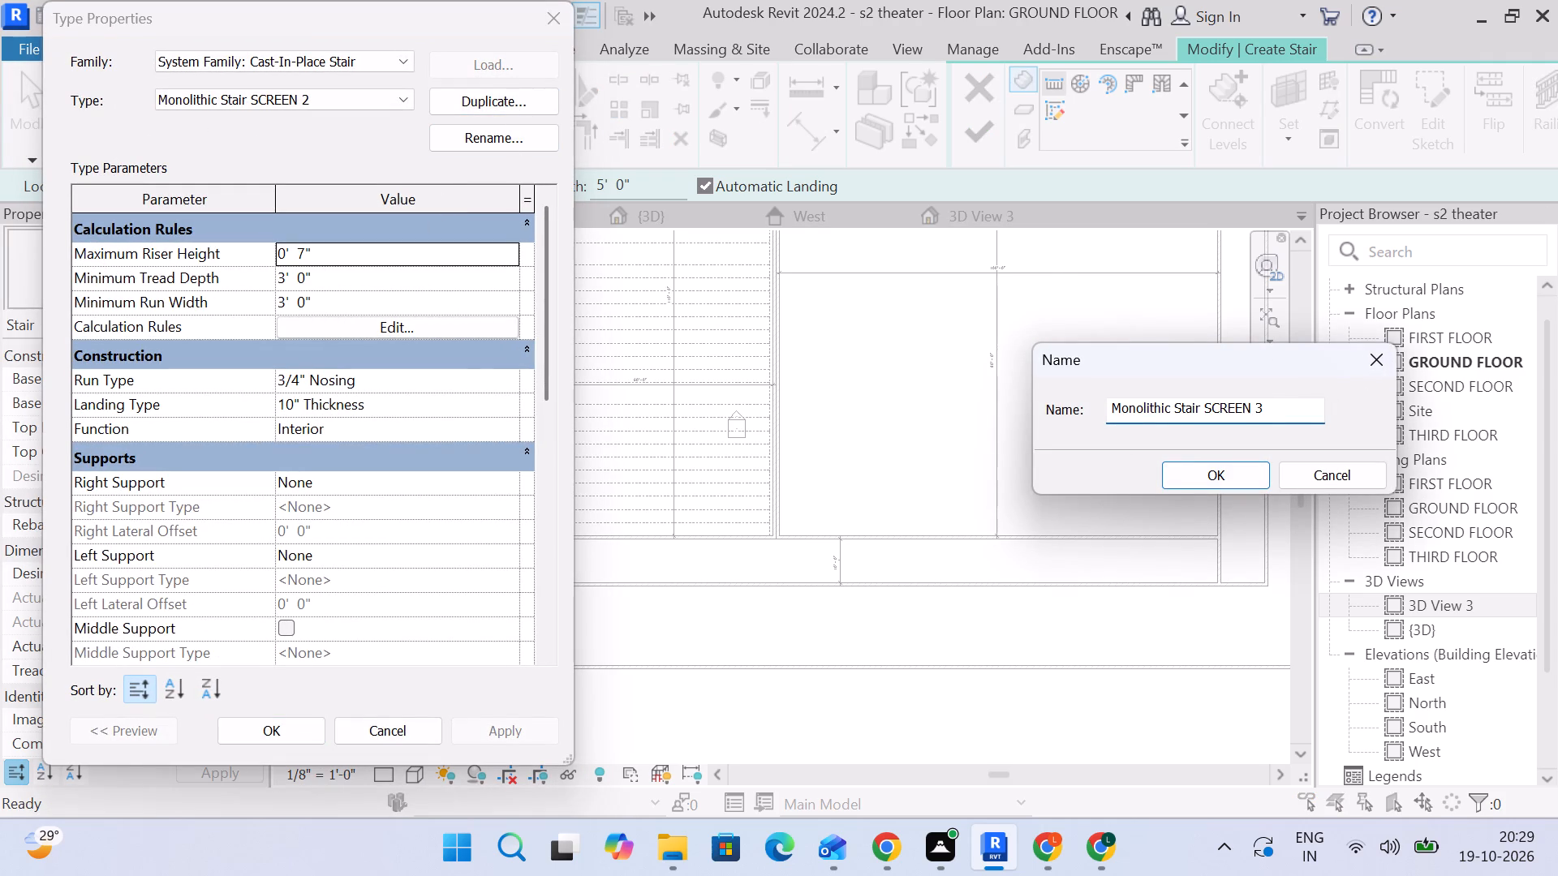
pyautogui.click(1317, 470)
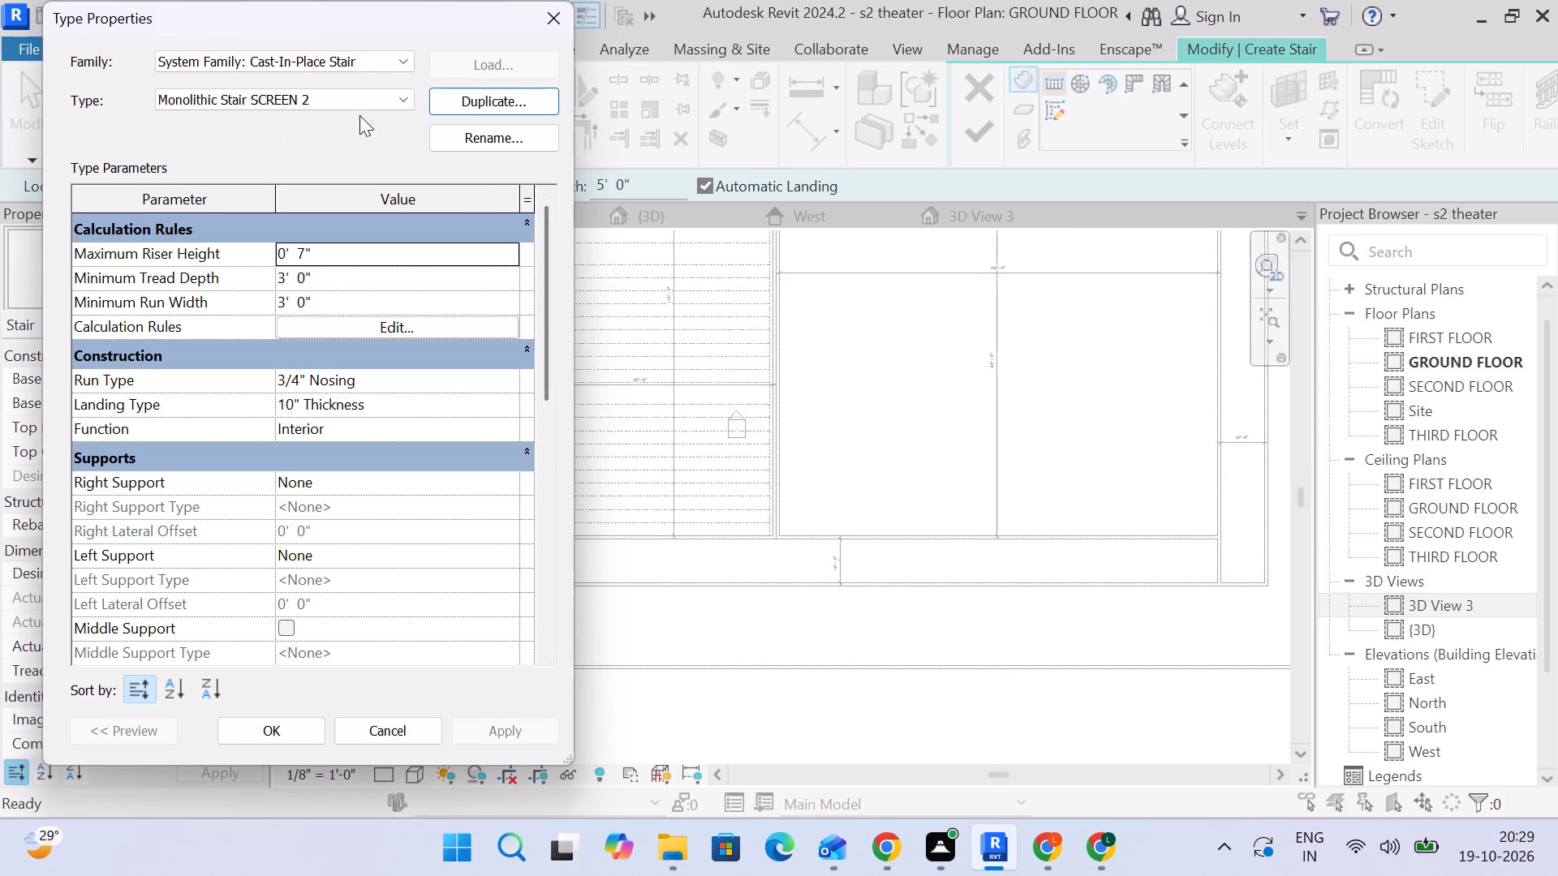
pyautogui.click(458, 143)
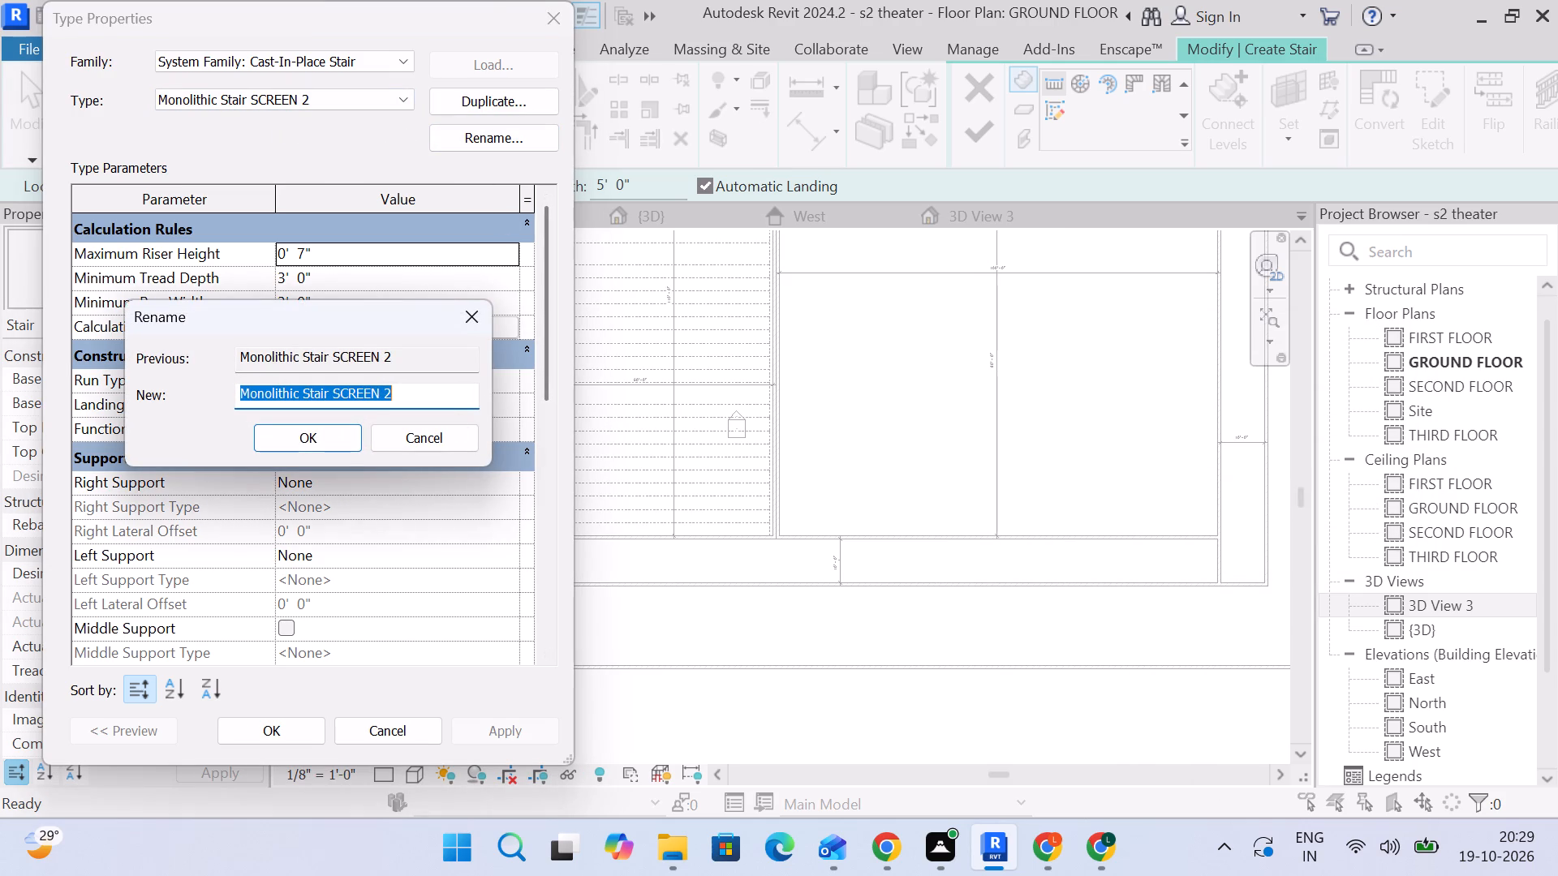
pyautogui.click(422, 441)
pyautogui.click(476, 100)
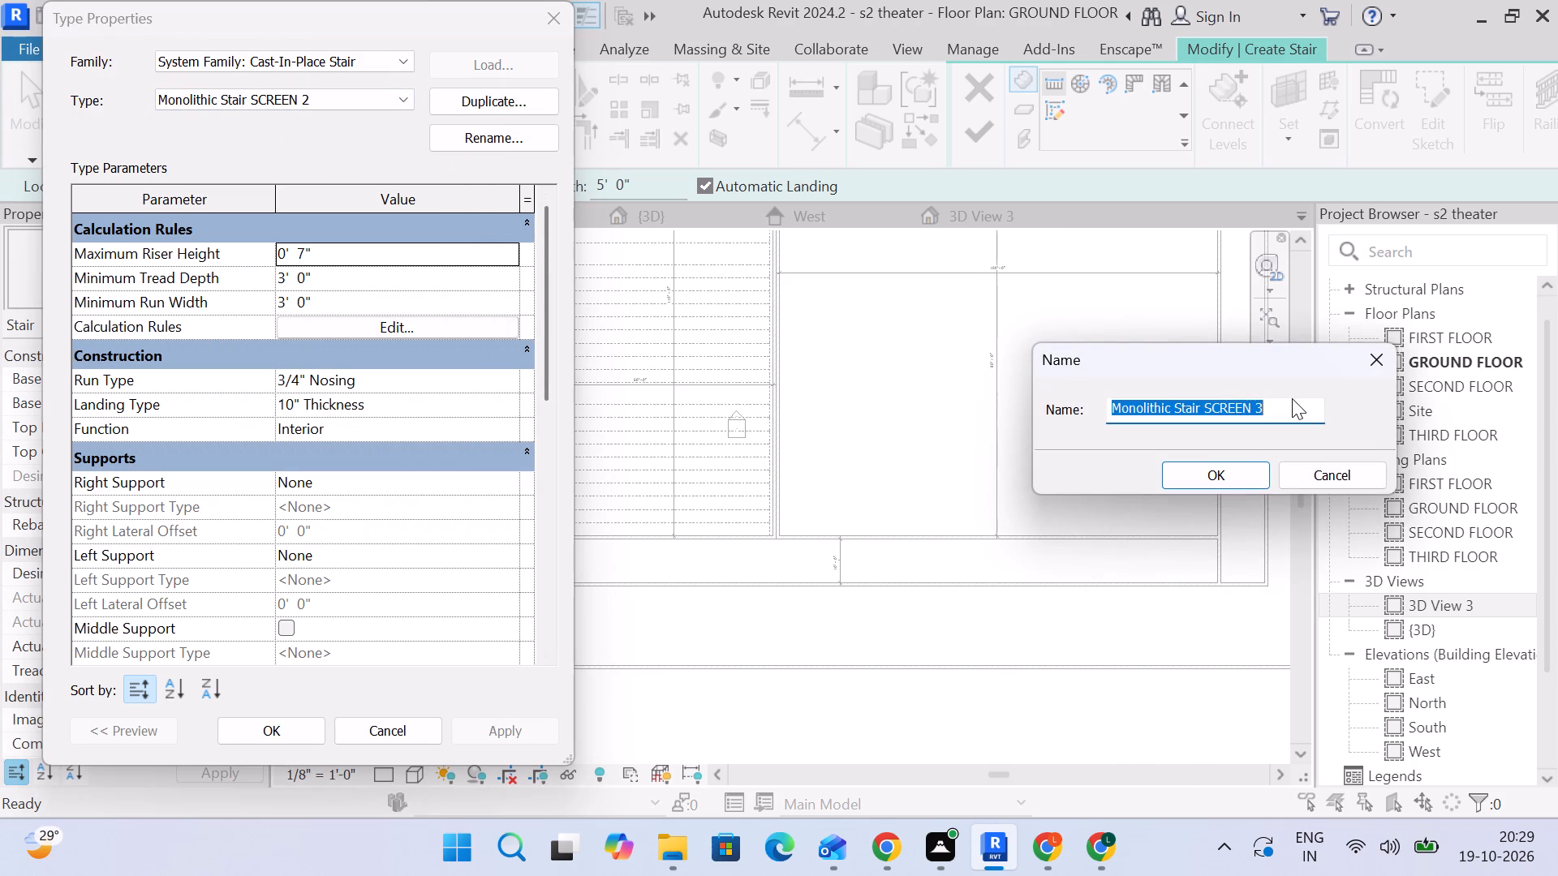
pyautogui.click(1292, 398)
pyautogui.click(1258, 410)
pyautogui.click(1268, 408)
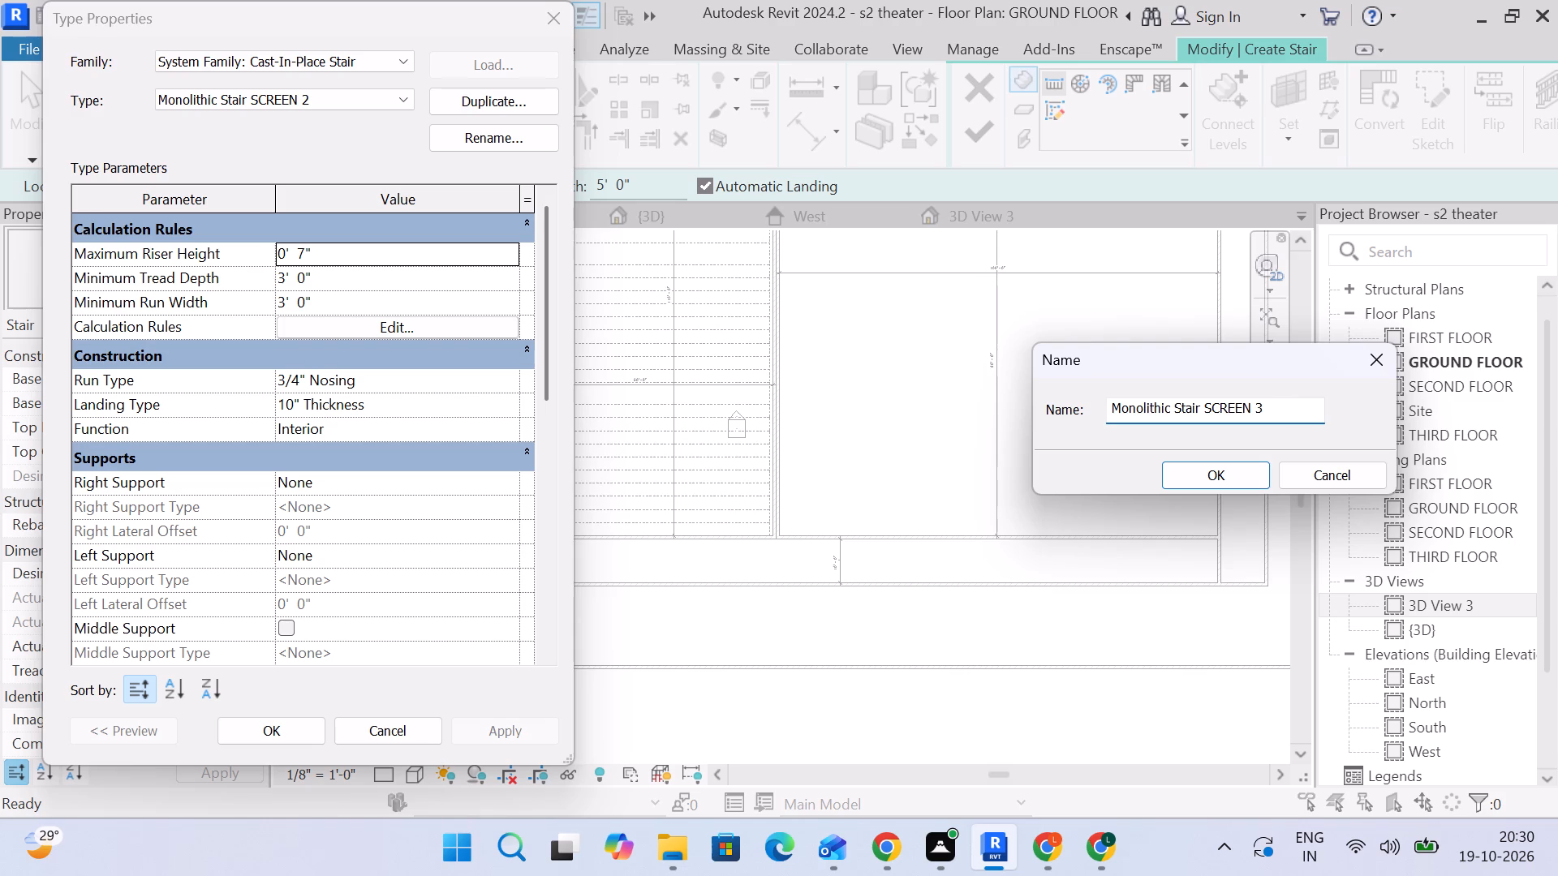
pyautogui.press('BackSpace')
pyautogui.write('11')
pyautogui.press('BackSpace')
pyautogui.click(1237, 474)
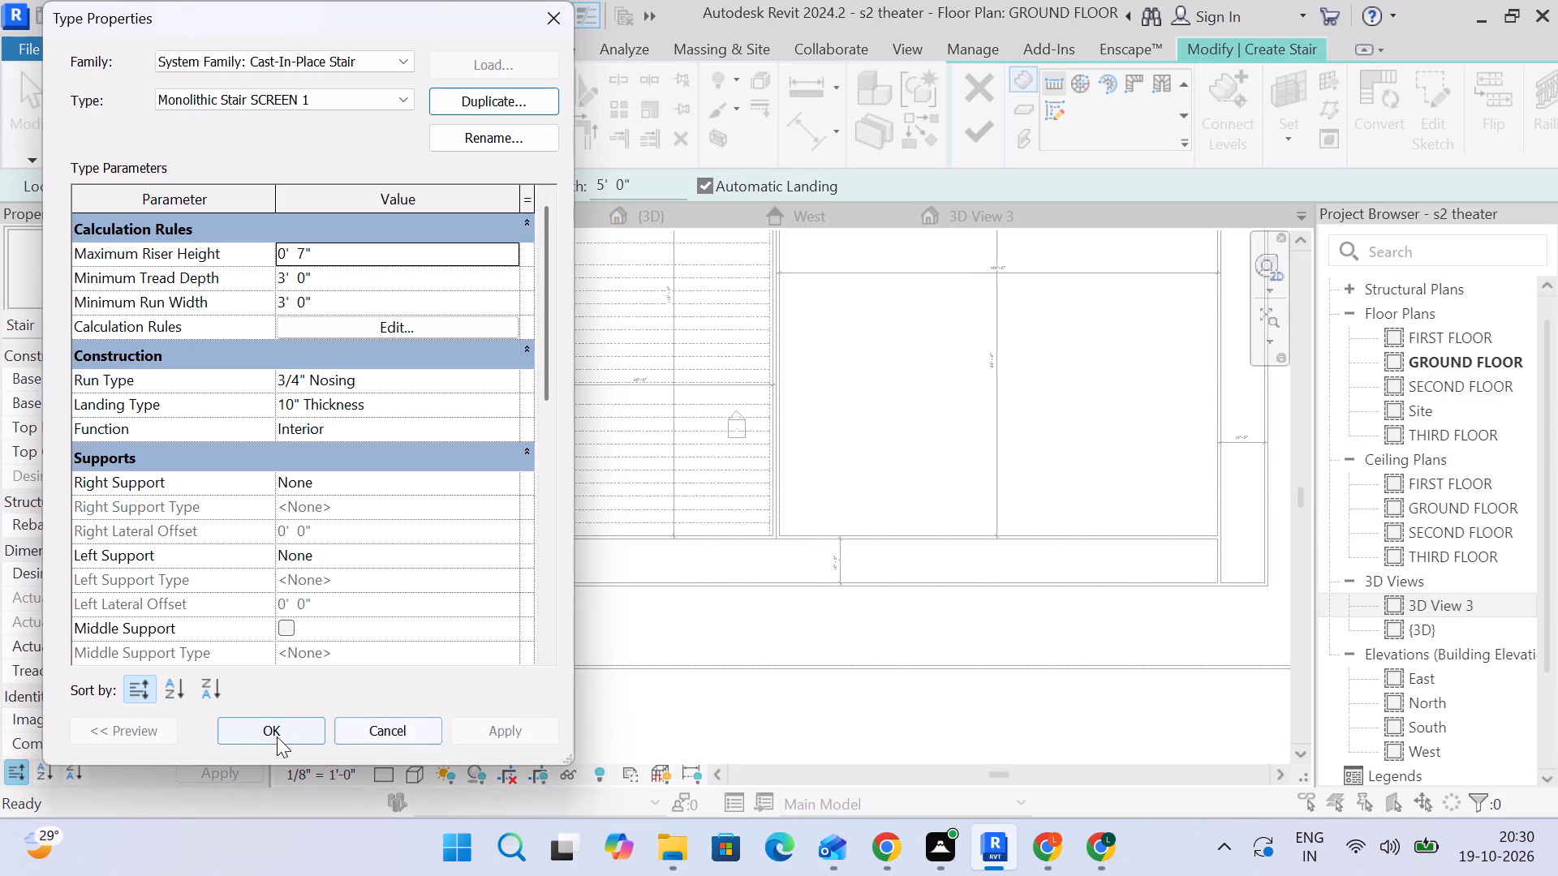
pyautogui.click(277, 736)
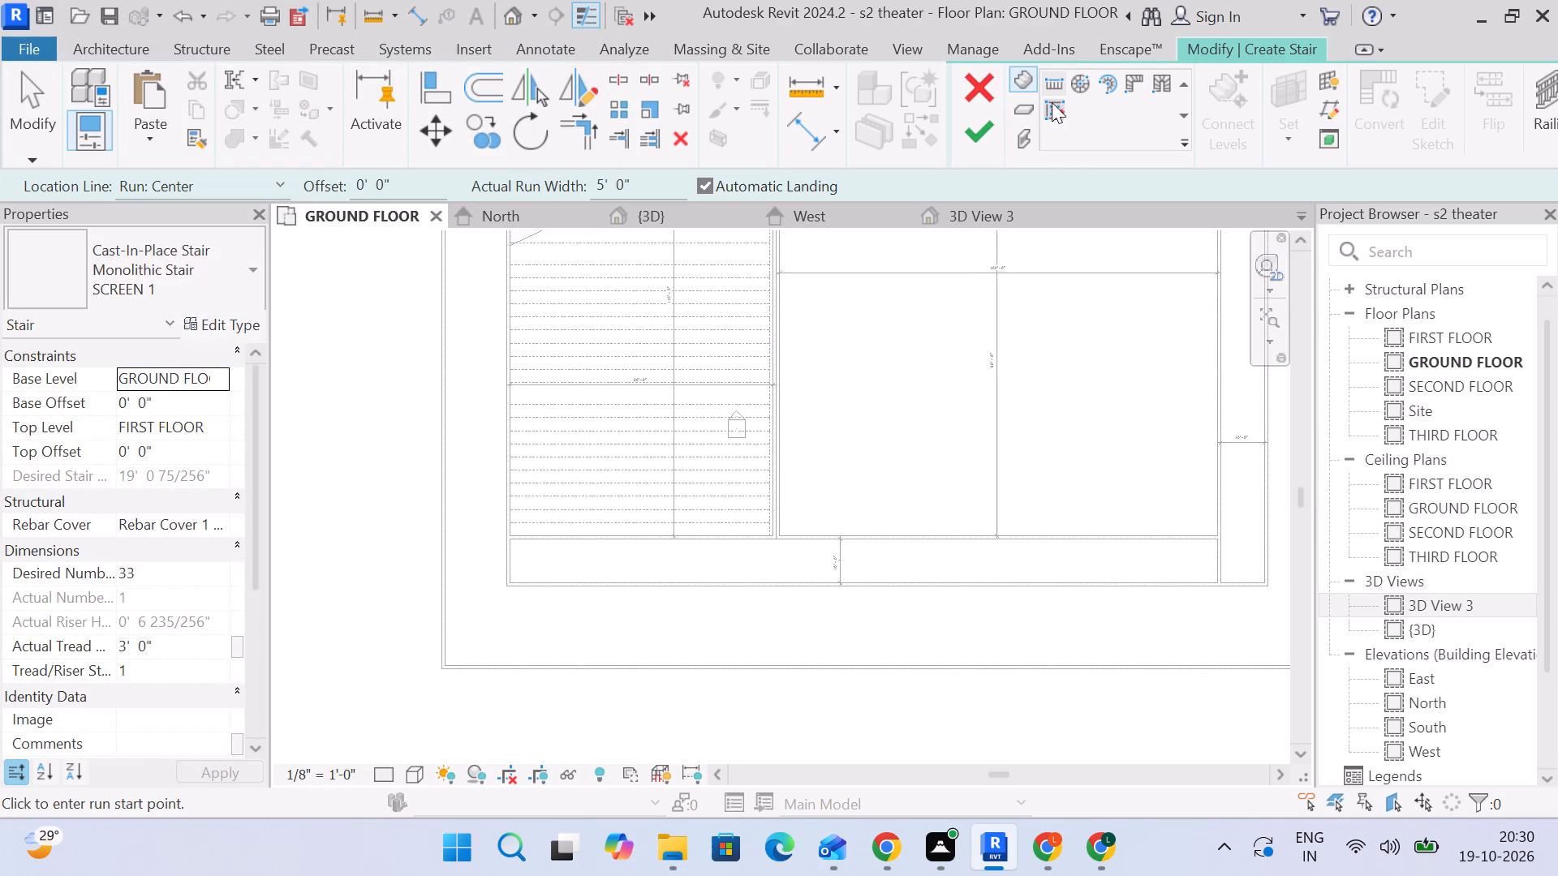
# Start a sketched run and draw its first boundary line along the large room's lower wall, from corner to corner.
pyautogui.click(1057, 103)
pyautogui.scroll(7, 783, 555)
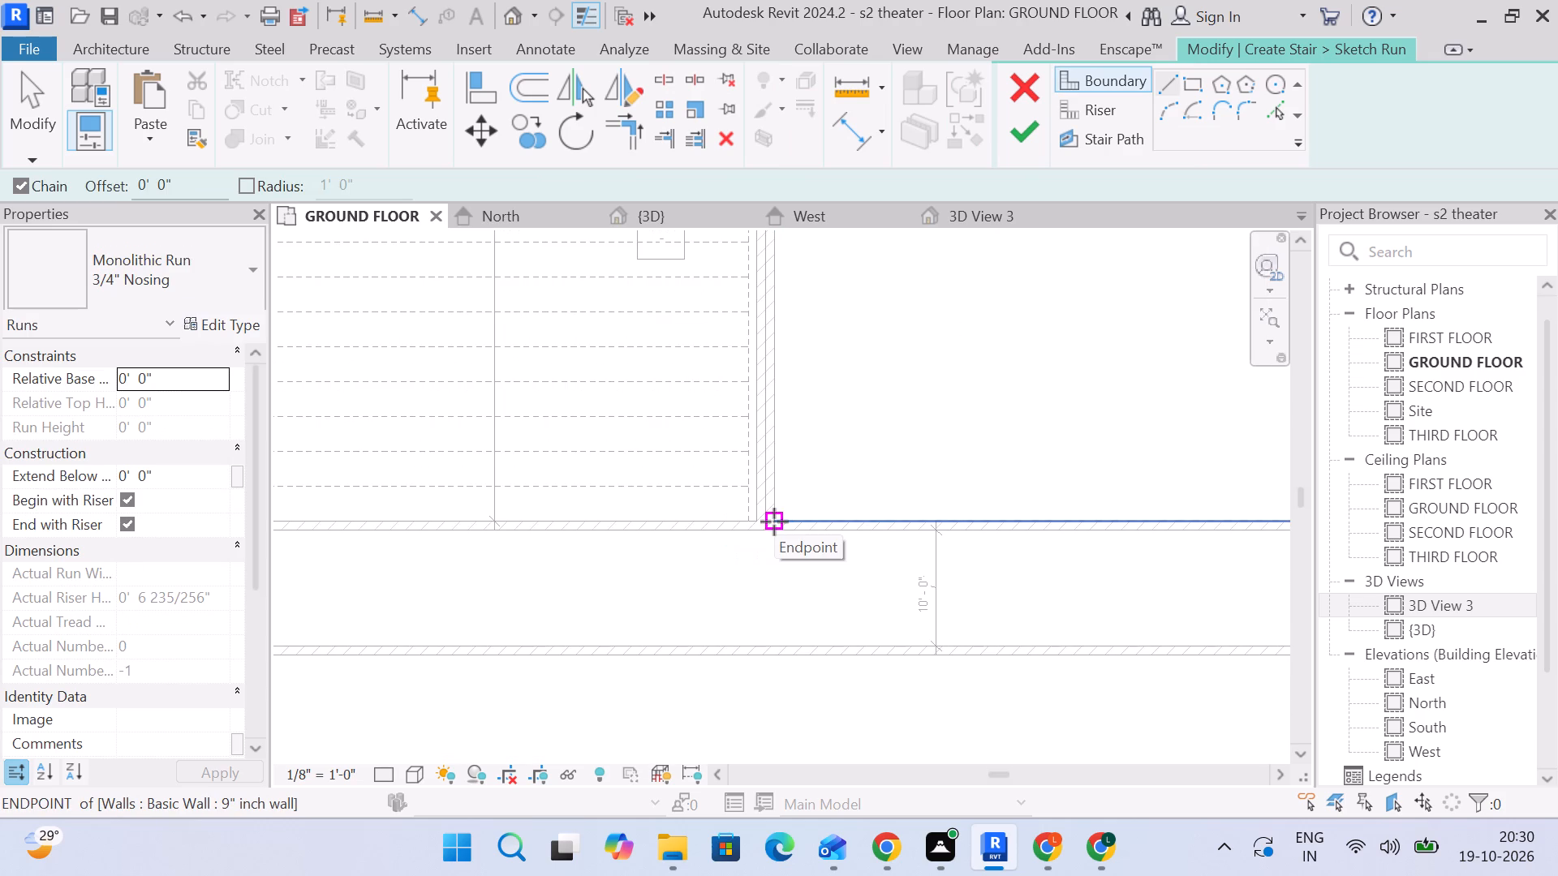
pyautogui.click(777, 519)
pyautogui.scroll(-5, 919, 501)
pyautogui.moveTo(934, 502); pyautogui.dragTo(234, 502, button='middle')
pyautogui.scroll(1, 234, 502)
pyautogui.scroll(7, 711, 515)
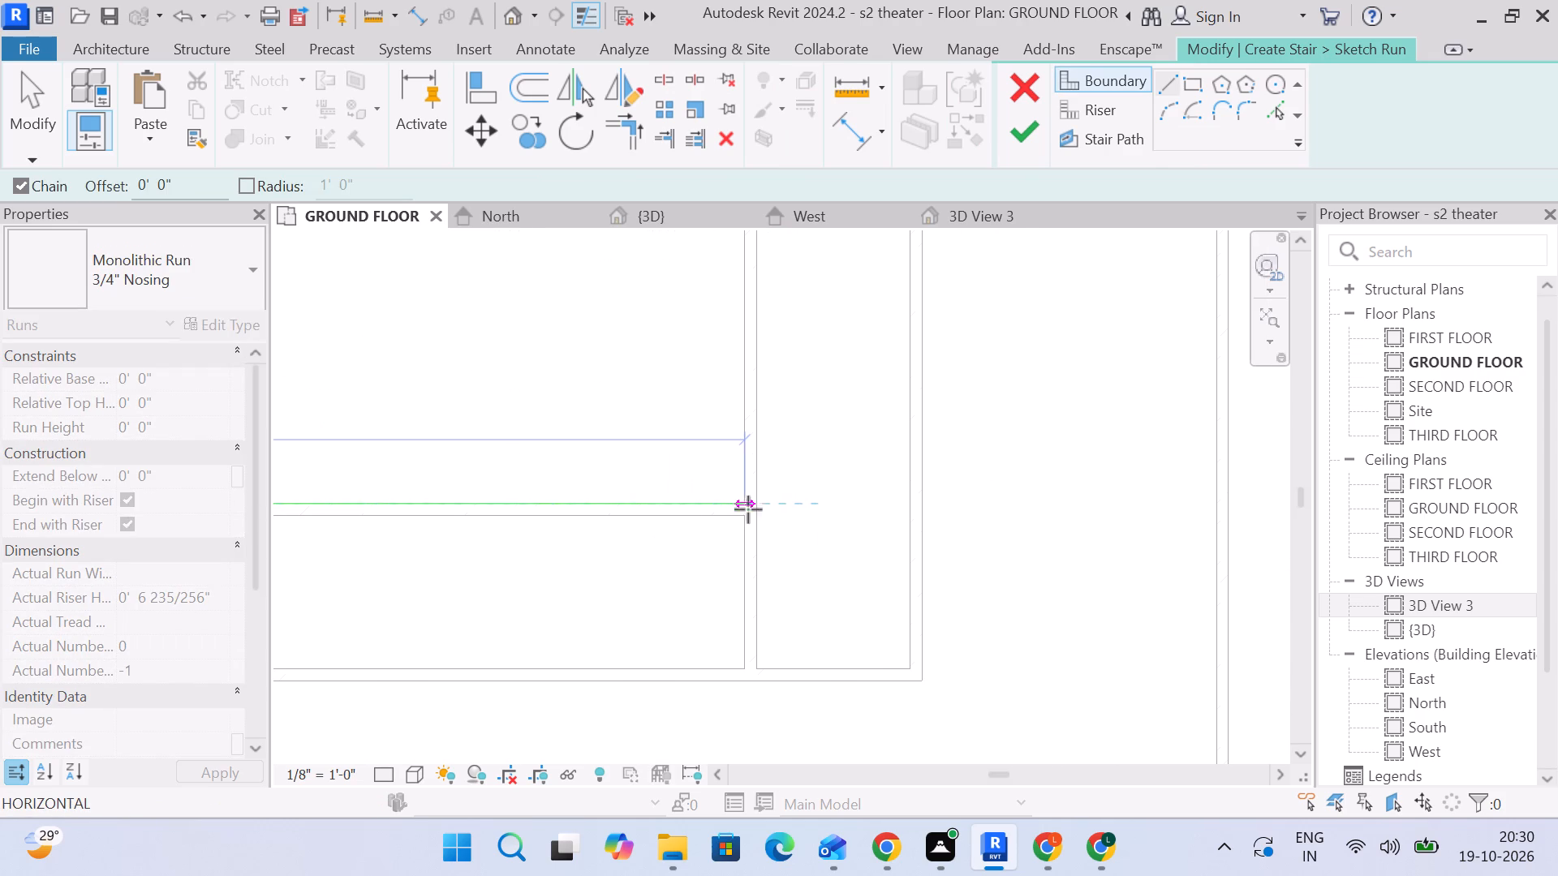
pyautogui.click(746, 503)
pyautogui.scroll(-5, 743, 428)
pyautogui.moveTo(742, 429); pyautogui.dragTo(884, 616, button='middle')
pyautogui.scroll(1, 893, 614)
pyautogui.press('Escape')
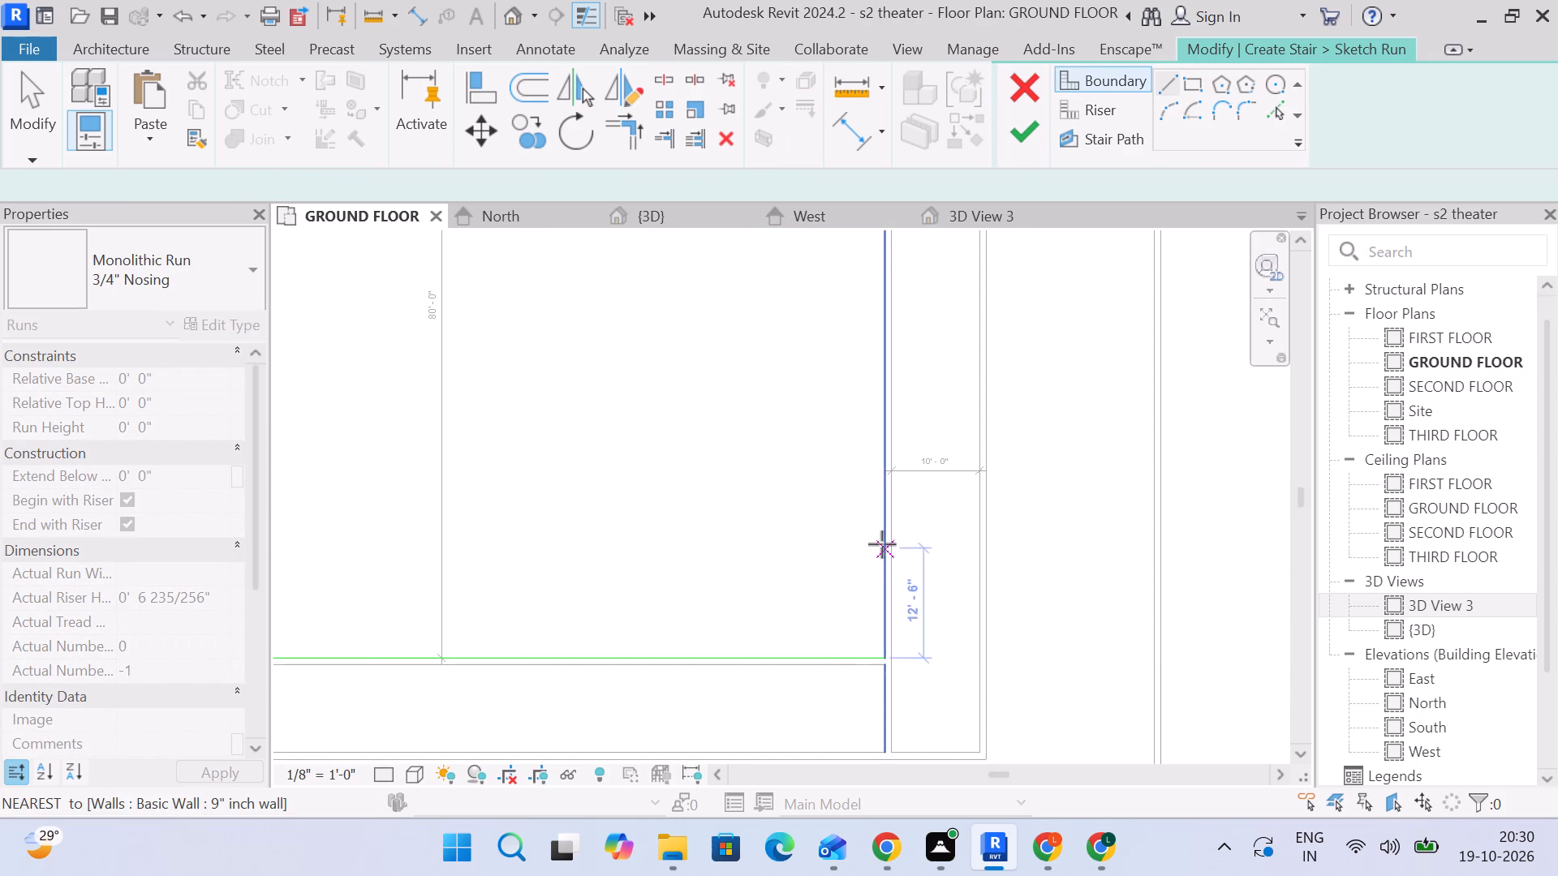
# Draw the run's second boundary line, about 100 ft long, along the large room's upper wall from corner to corner.
pyautogui.scroll(-4, 882, 542)
pyautogui.moveTo(884, 547); pyautogui.dragTo(947, 755, button='middle')
pyautogui.scroll(8, 935, 453)
pyautogui.scroll(-5, 957, 410)
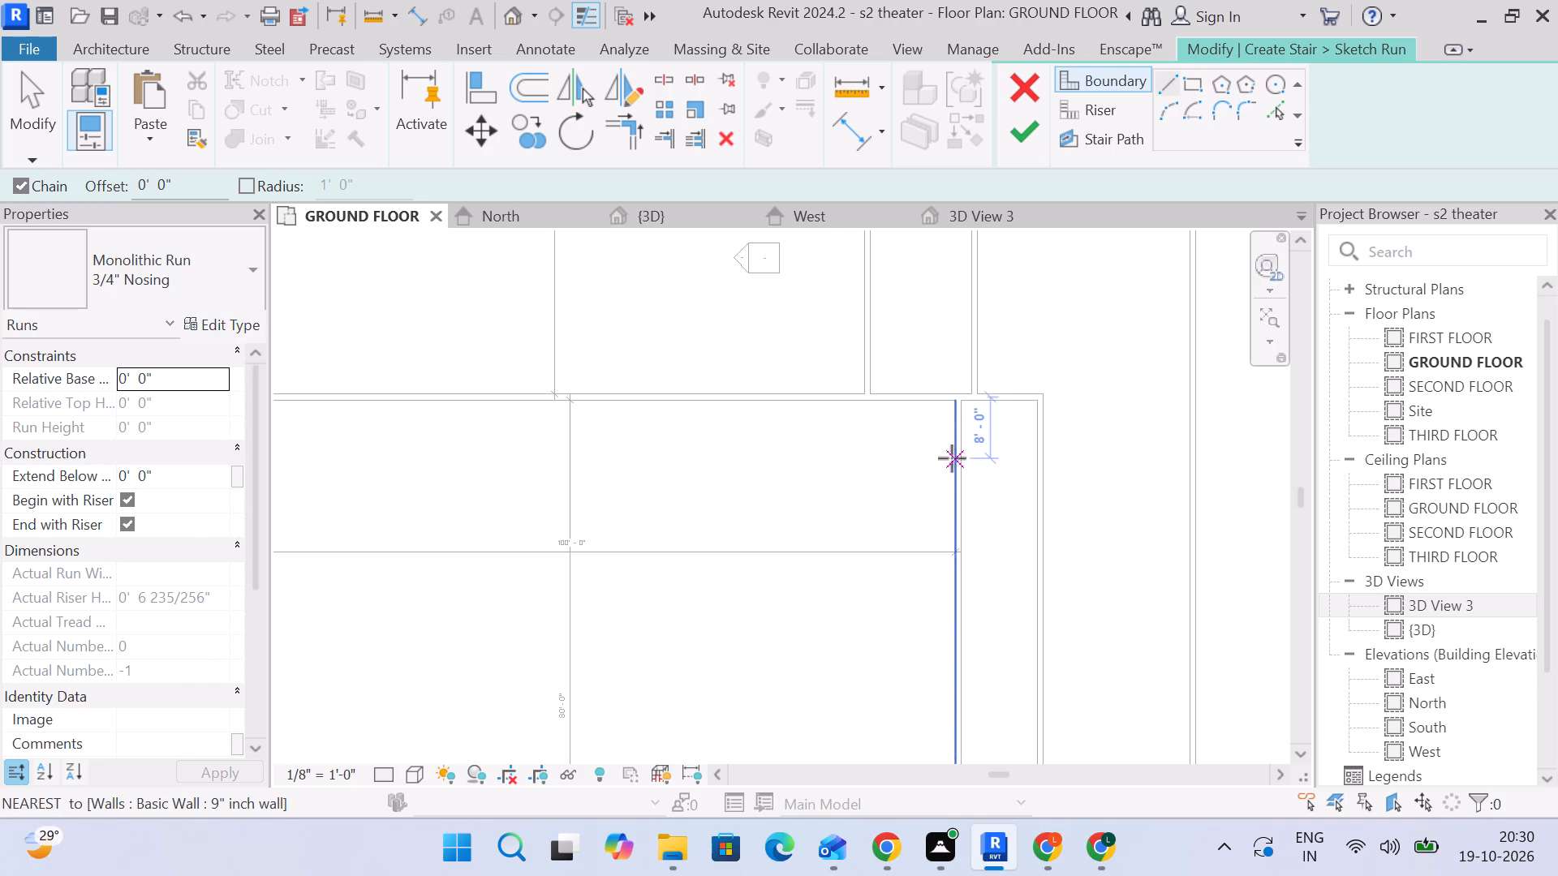
pyautogui.scroll(10, 943, 393)
pyautogui.click(980, 392)
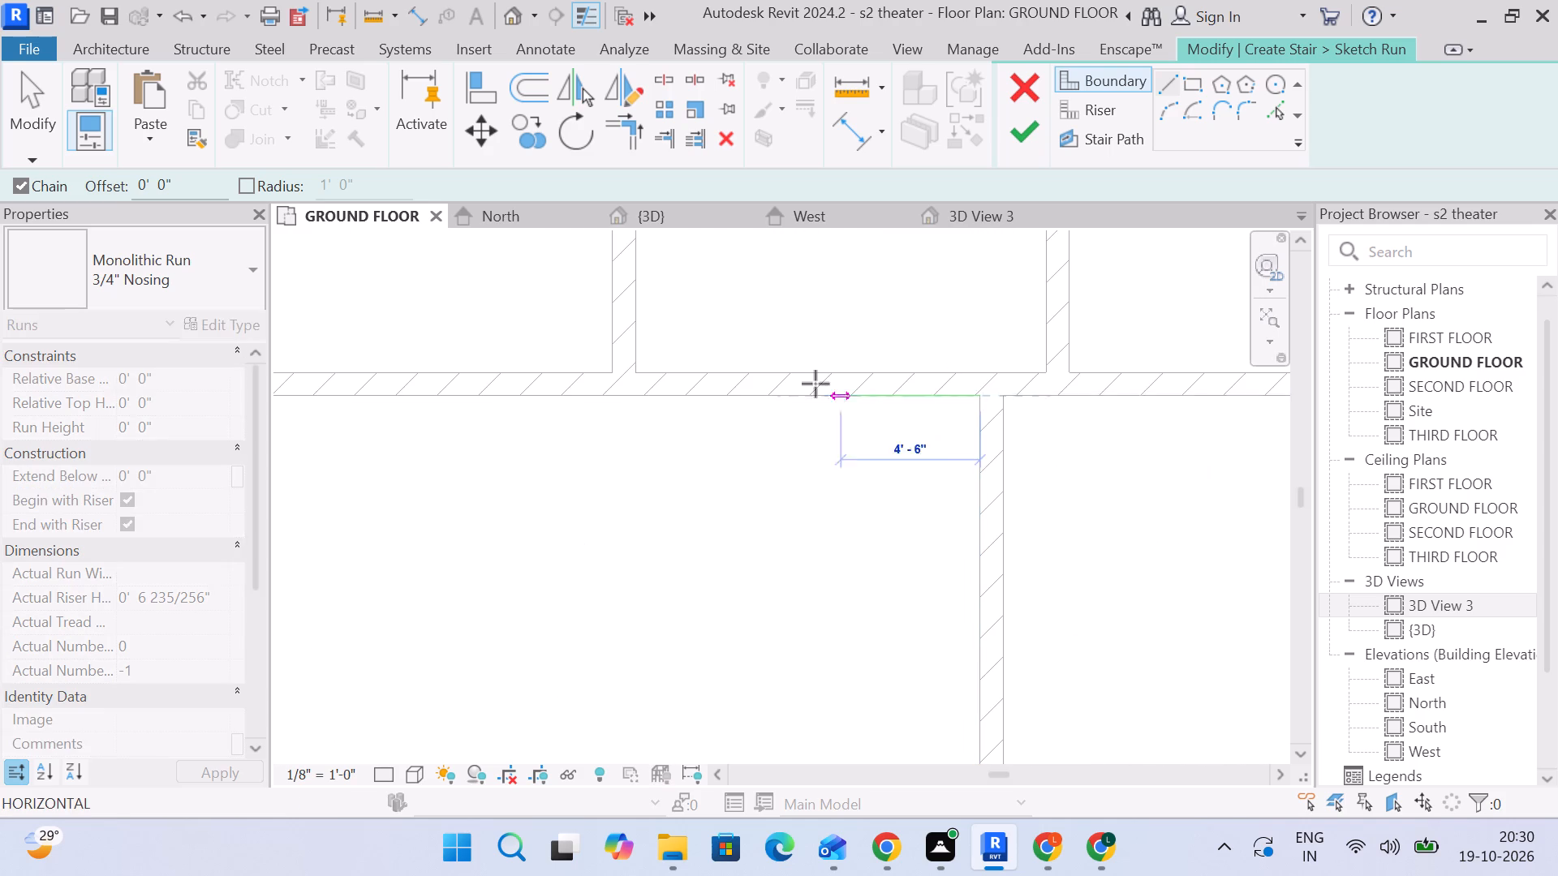
pyautogui.scroll(-5, 777, 391)
pyautogui.moveTo(770, 400); pyautogui.dragTo(1303, 433, button='middle')
pyautogui.scroll(-4, 695, 444)
pyautogui.moveTo(686, 449); pyautogui.dragTo(974, 449, button='middle')
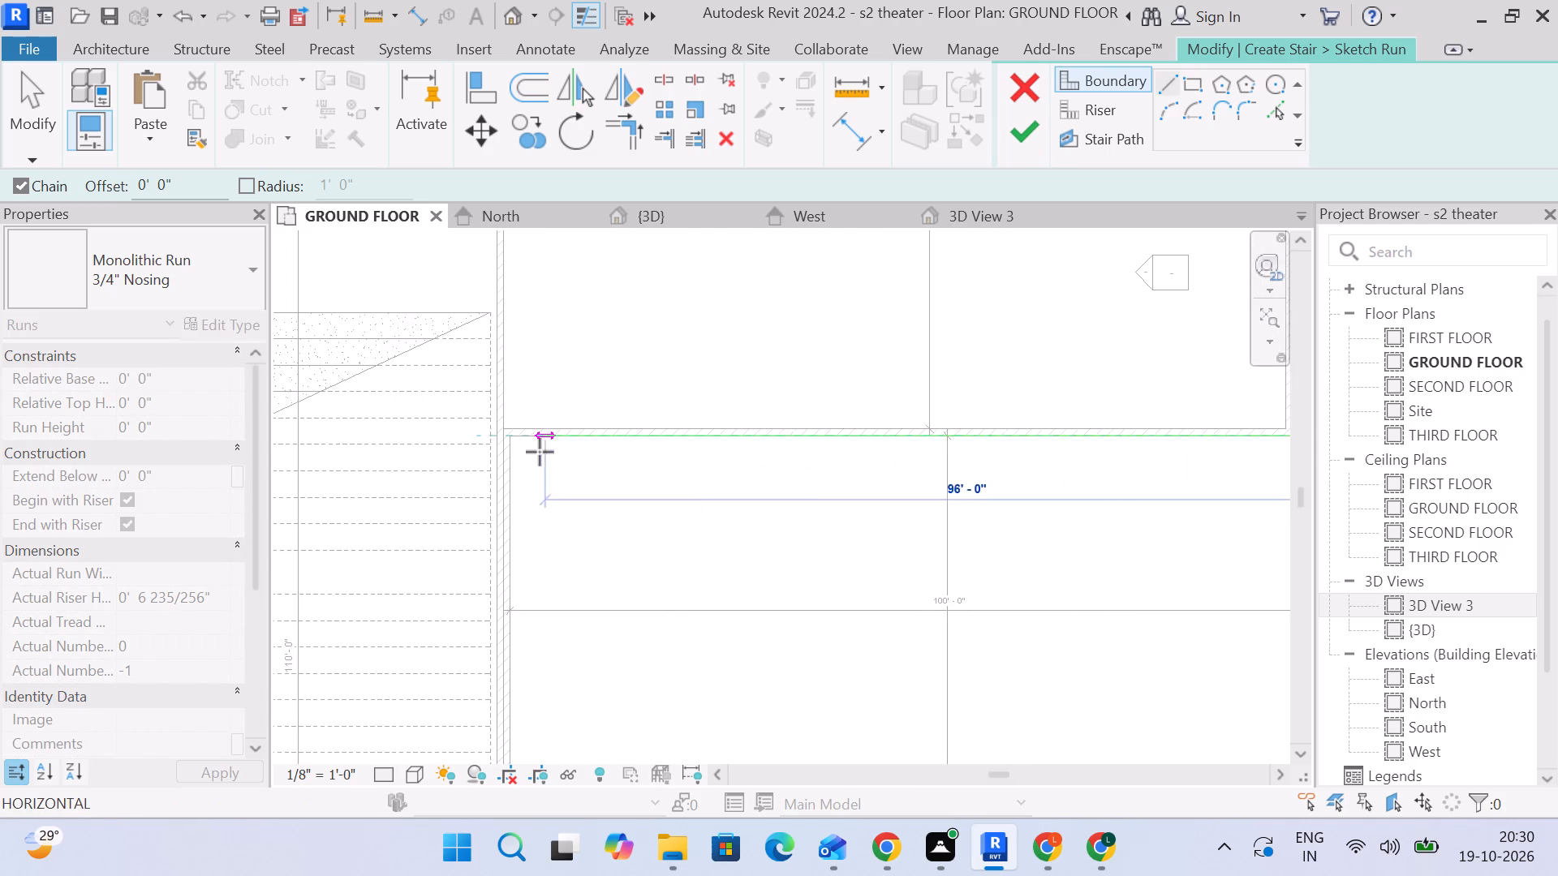
pyautogui.scroll(5, 527, 451)
pyautogui.click(497, 422)
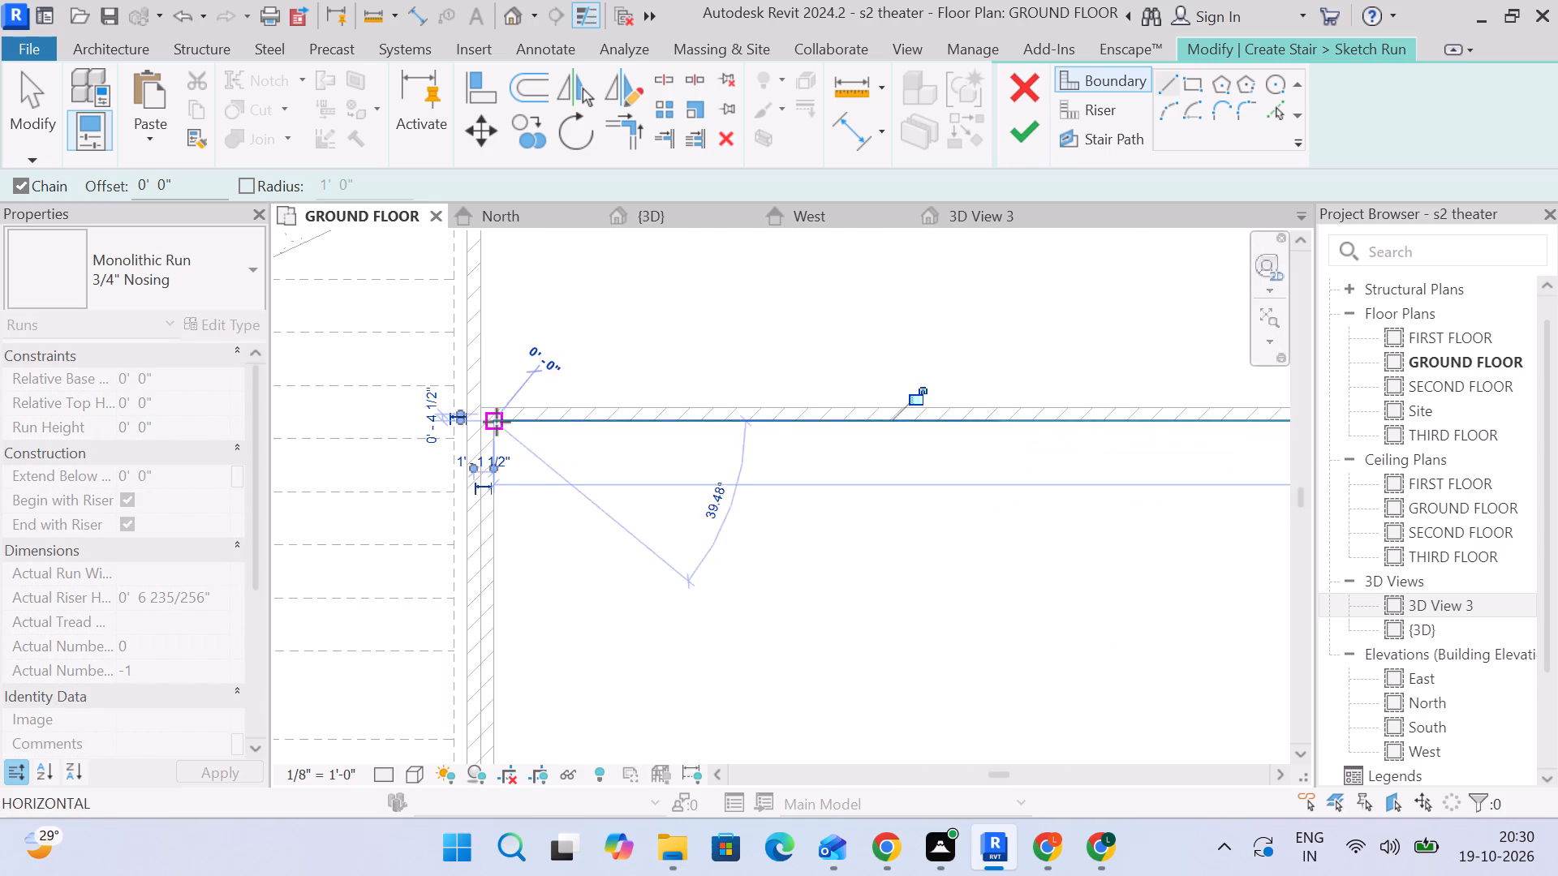
pyautogui.scroll(-4, 647, 417)
pyautogui.moveTo(661, 453); pyautogui.dragTo(605, 390, button='middle')
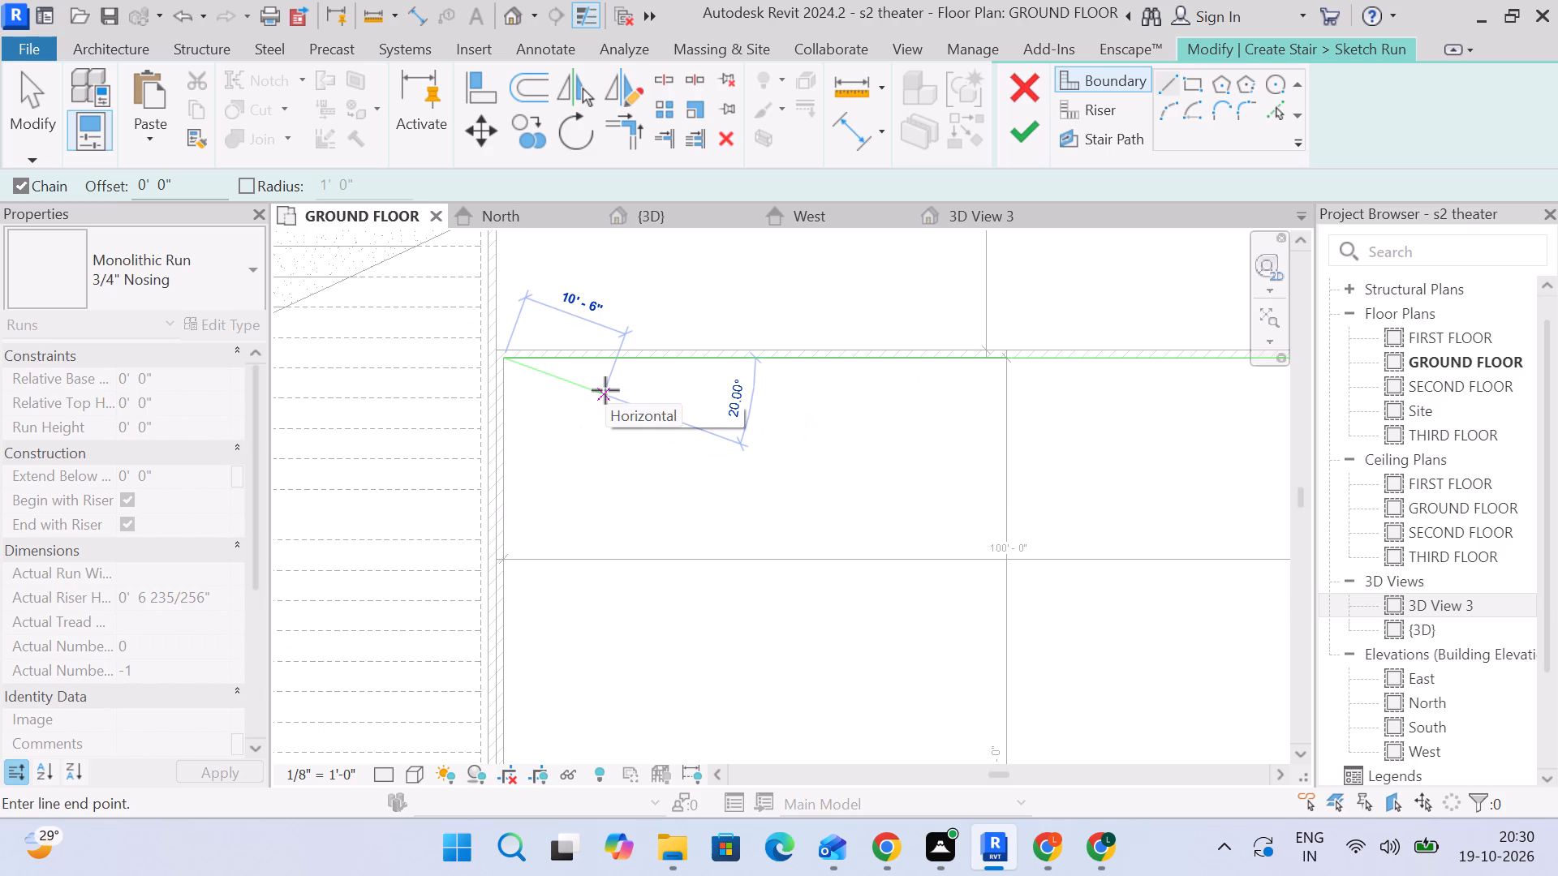
pyautogui.press('Escape')
pyautogui.scroll(-5, 605, 390)
pyautogui.scroll(-4, 684, 444)
pyautogui.moveTo(691, 451); pyautogui.dragTo(661, 414, button='middle')
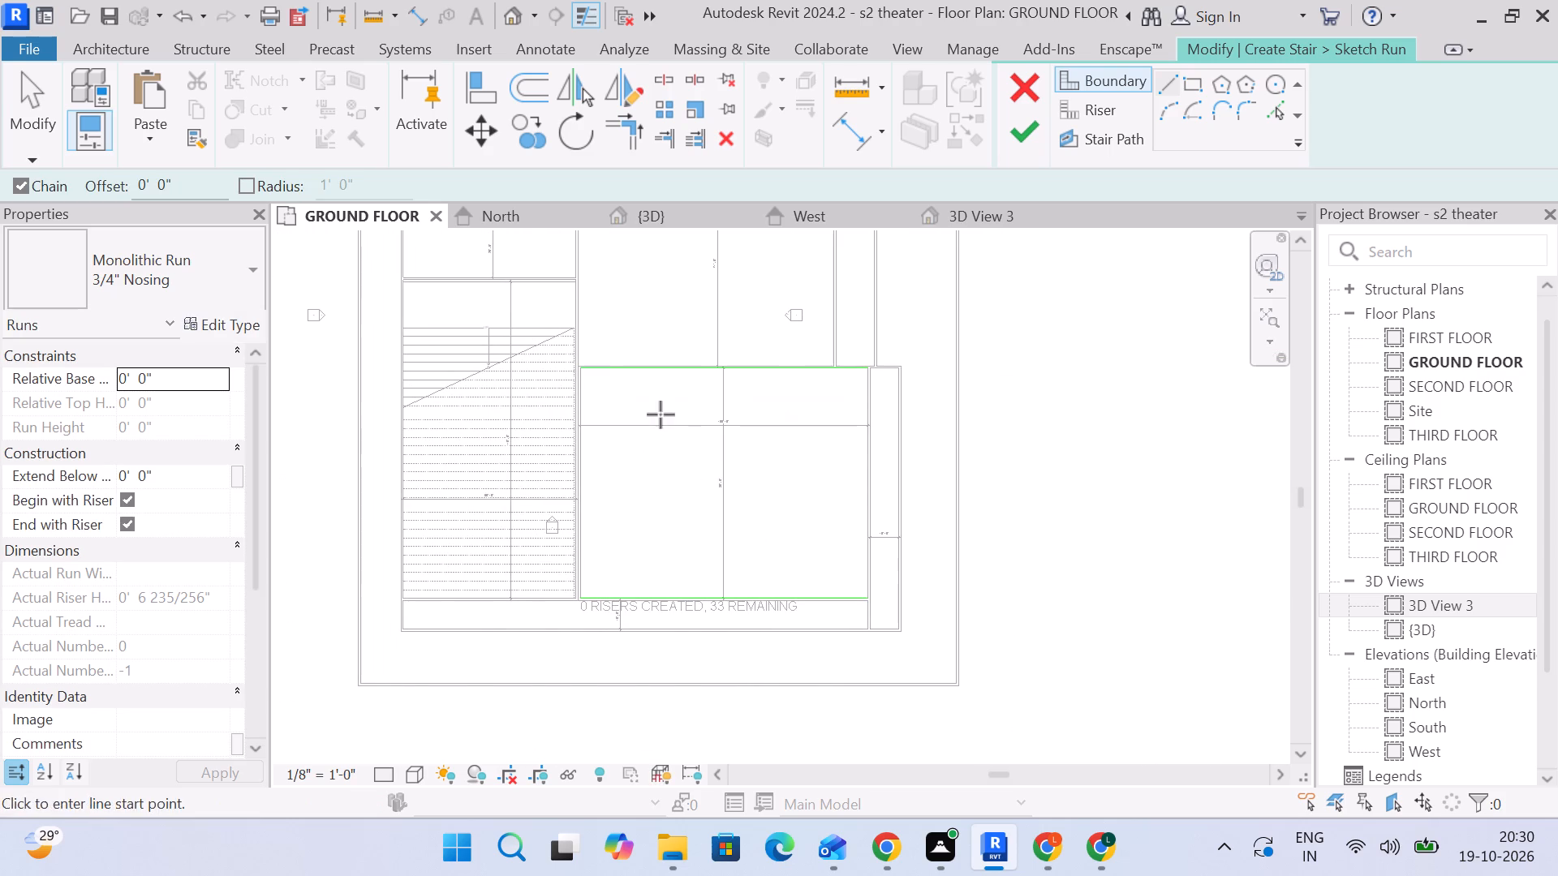
pyautogui.click(24, 90)
# Measure the distance from the wall above the existing stair to its second riser line with an aligned dimension.
pyautogui.scroll(4, 487, 317)
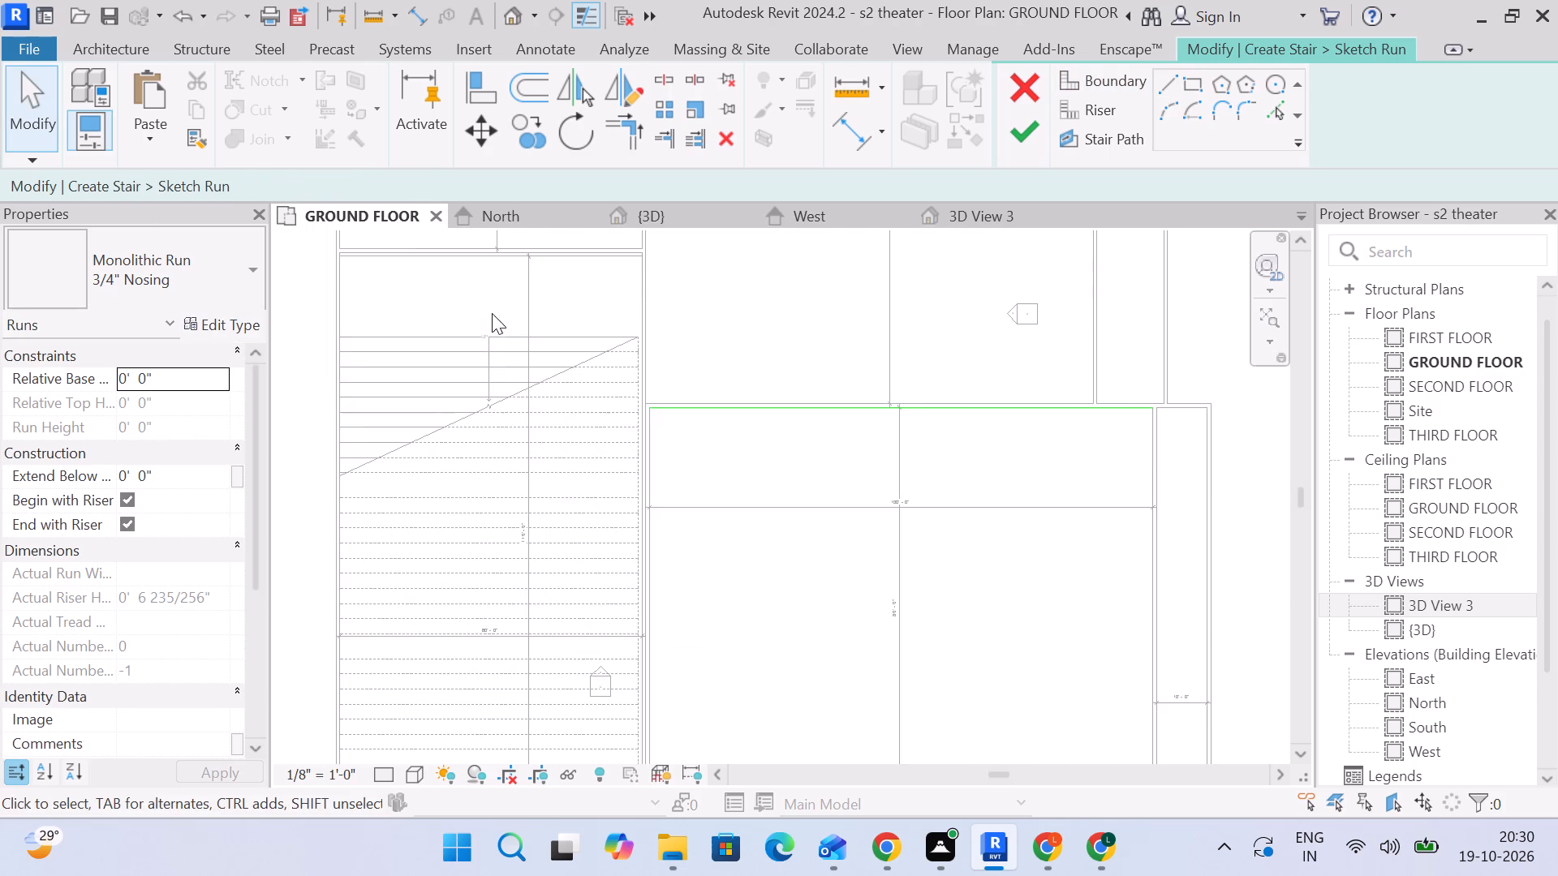
pyautogui.moveTo(602, 355); pyautogui.dragTo(610, 386, button='middle')
pyautogui.click(845, 135)
pyautogui.scroll(4, 523, 320)
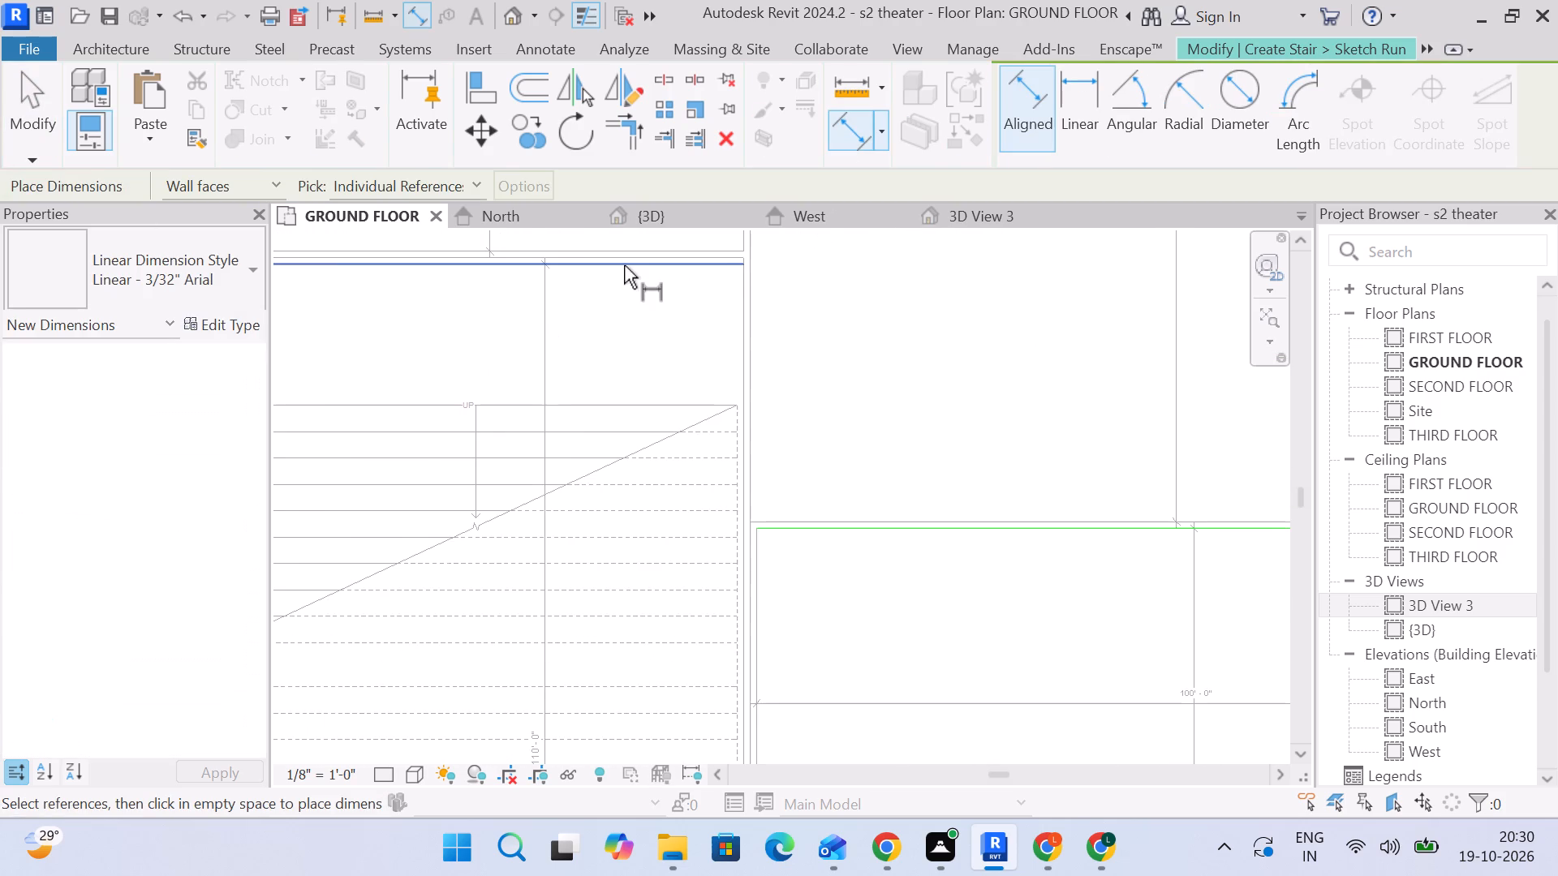
pyautogui.click(619, 266)
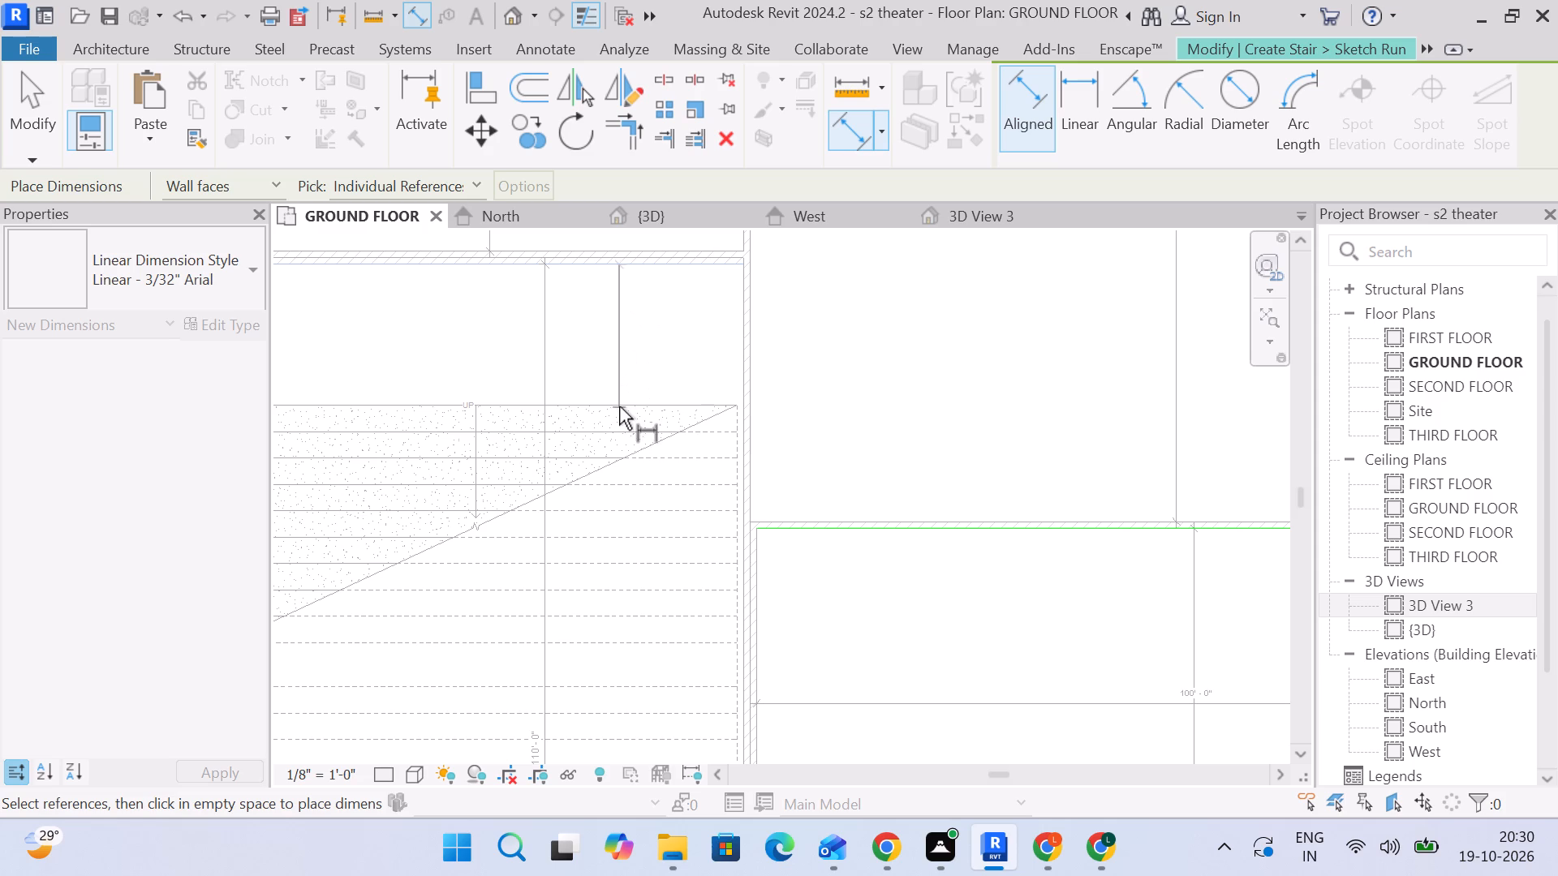
pyautogui.click(616, 430)
pyautogui.scroll(5, 622, 364)
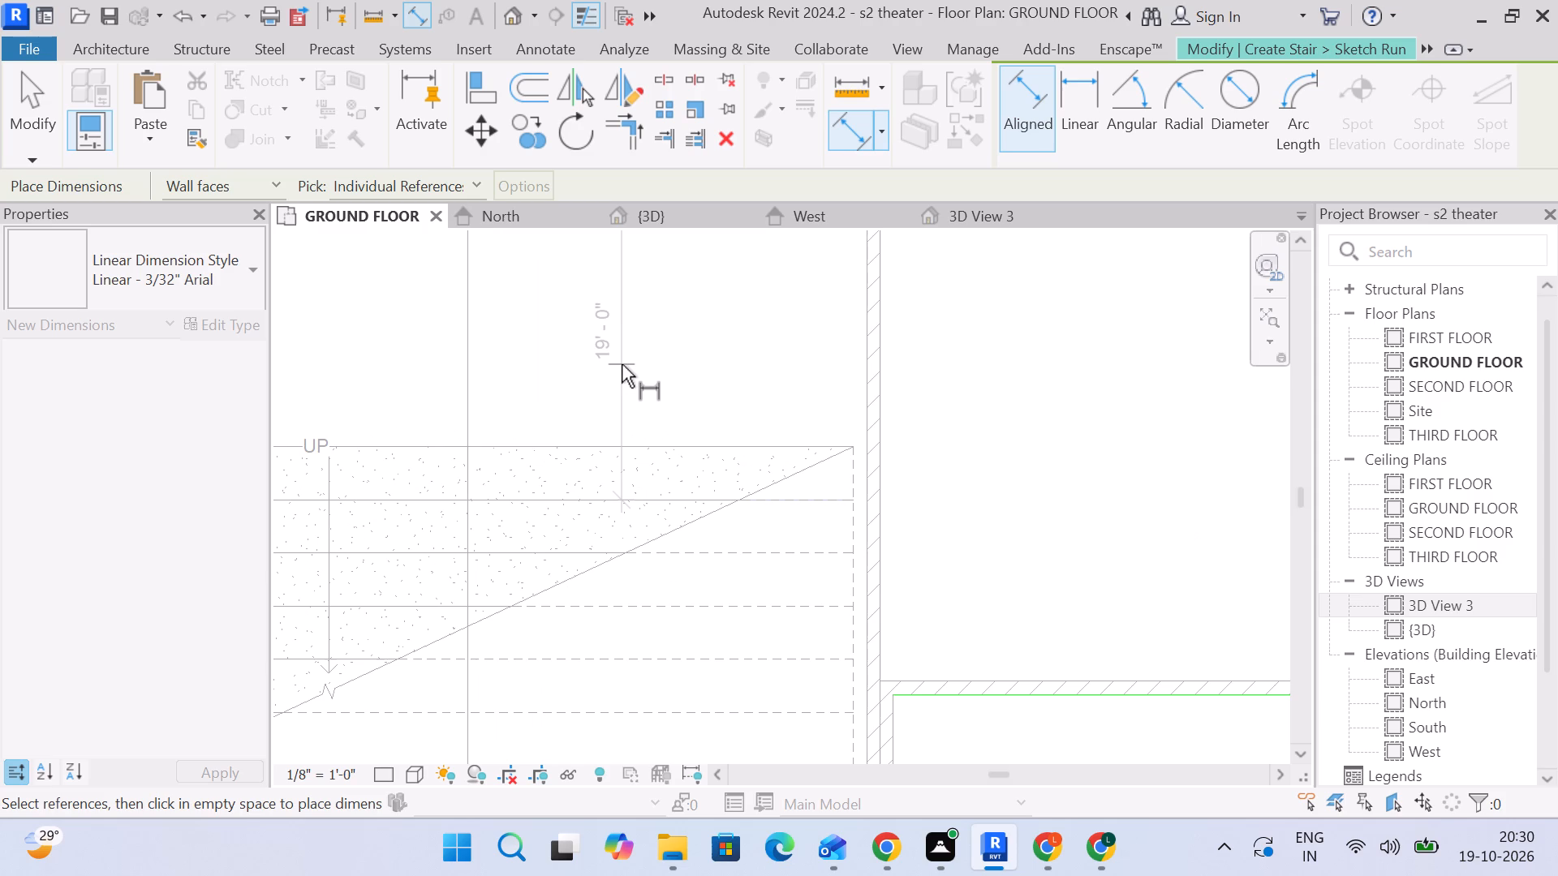
pyautogui.scroll(-2, 622, 364)
pyautogui.press('Escape')
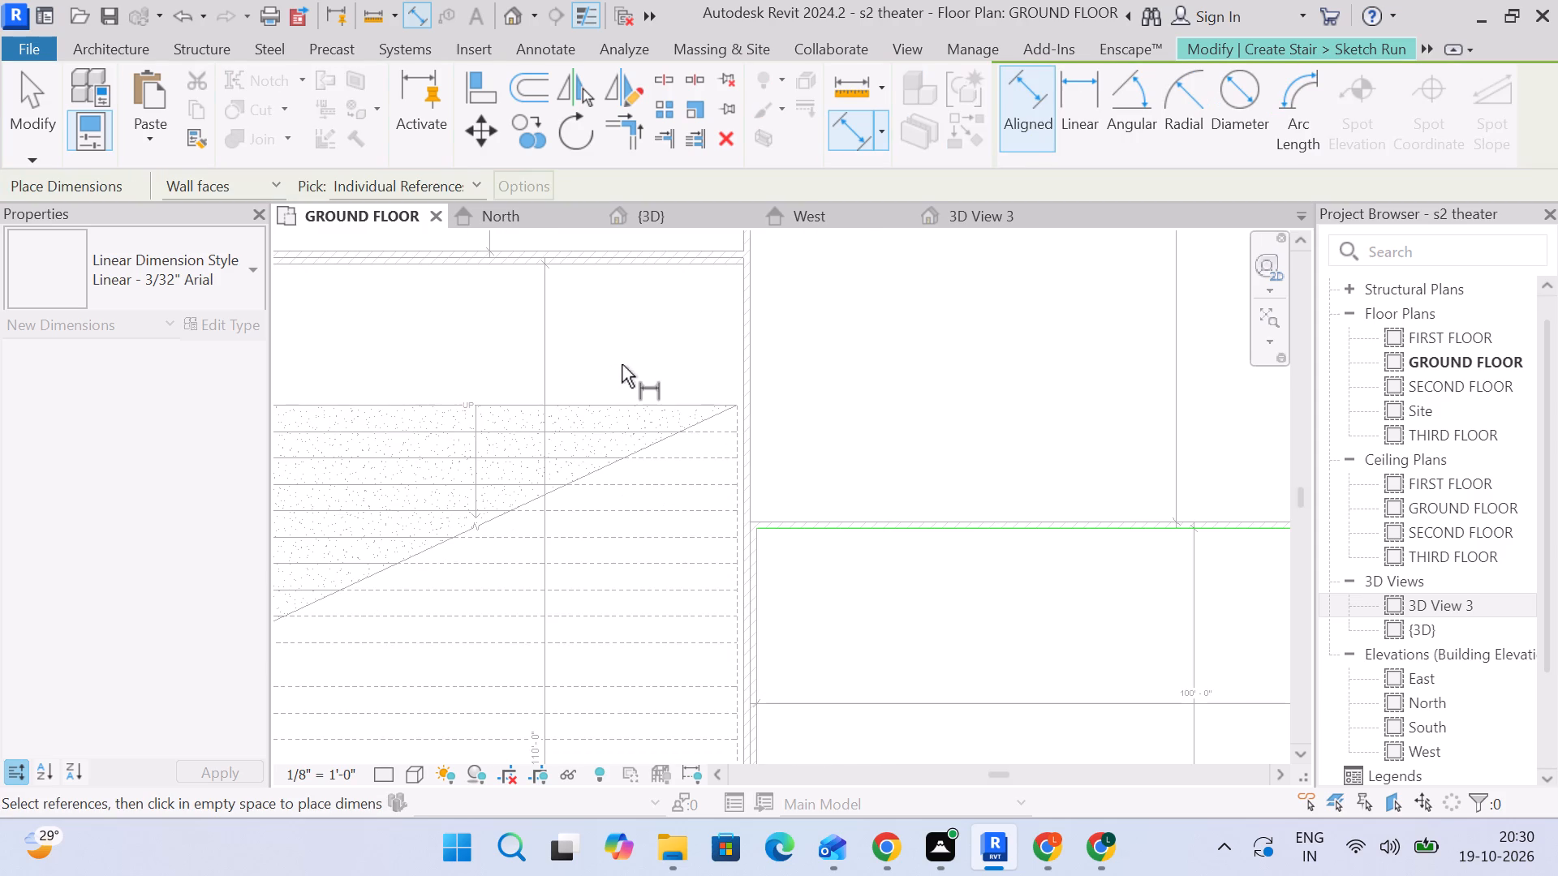
pyautogui.scroll(-7, 605, 309)
pyautogui.moveTo(695, 402); pyautogui.dragTo(532, 287, button='middle')
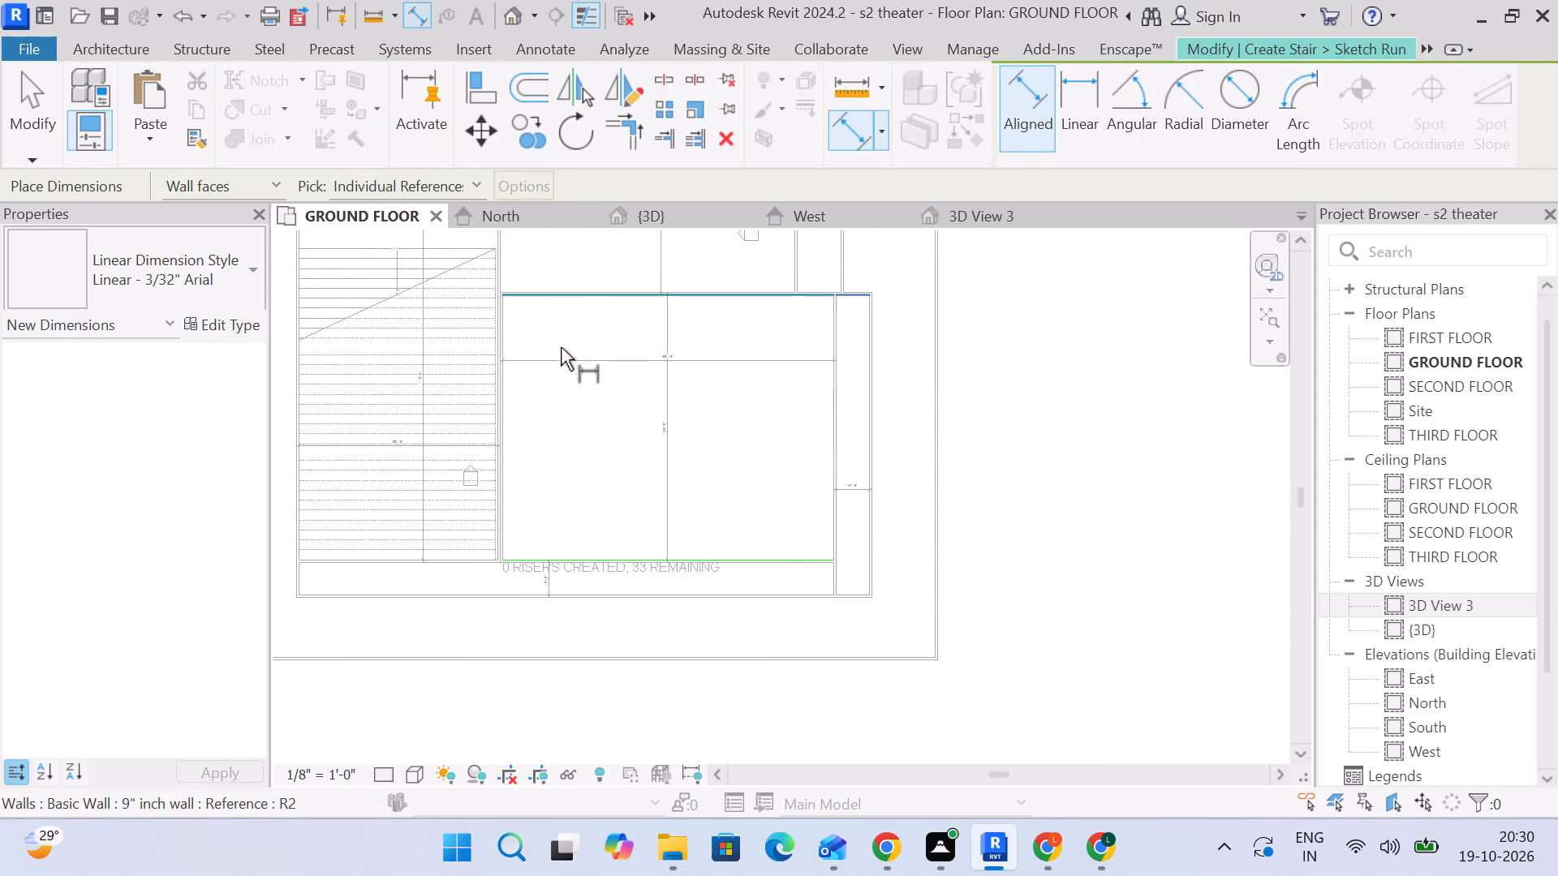
pyautogui.press('Escape')
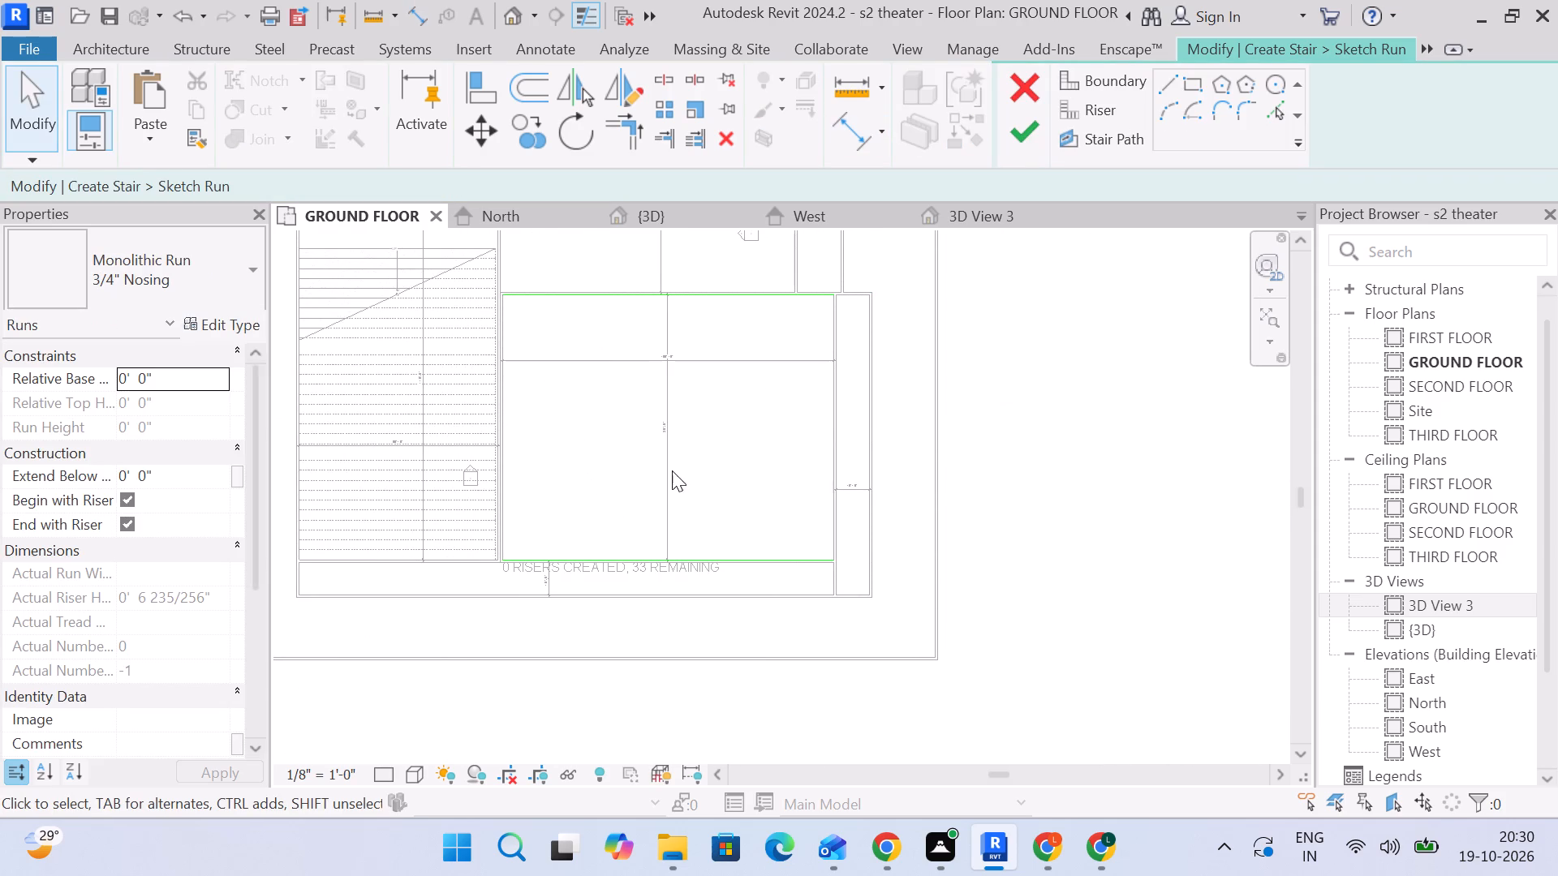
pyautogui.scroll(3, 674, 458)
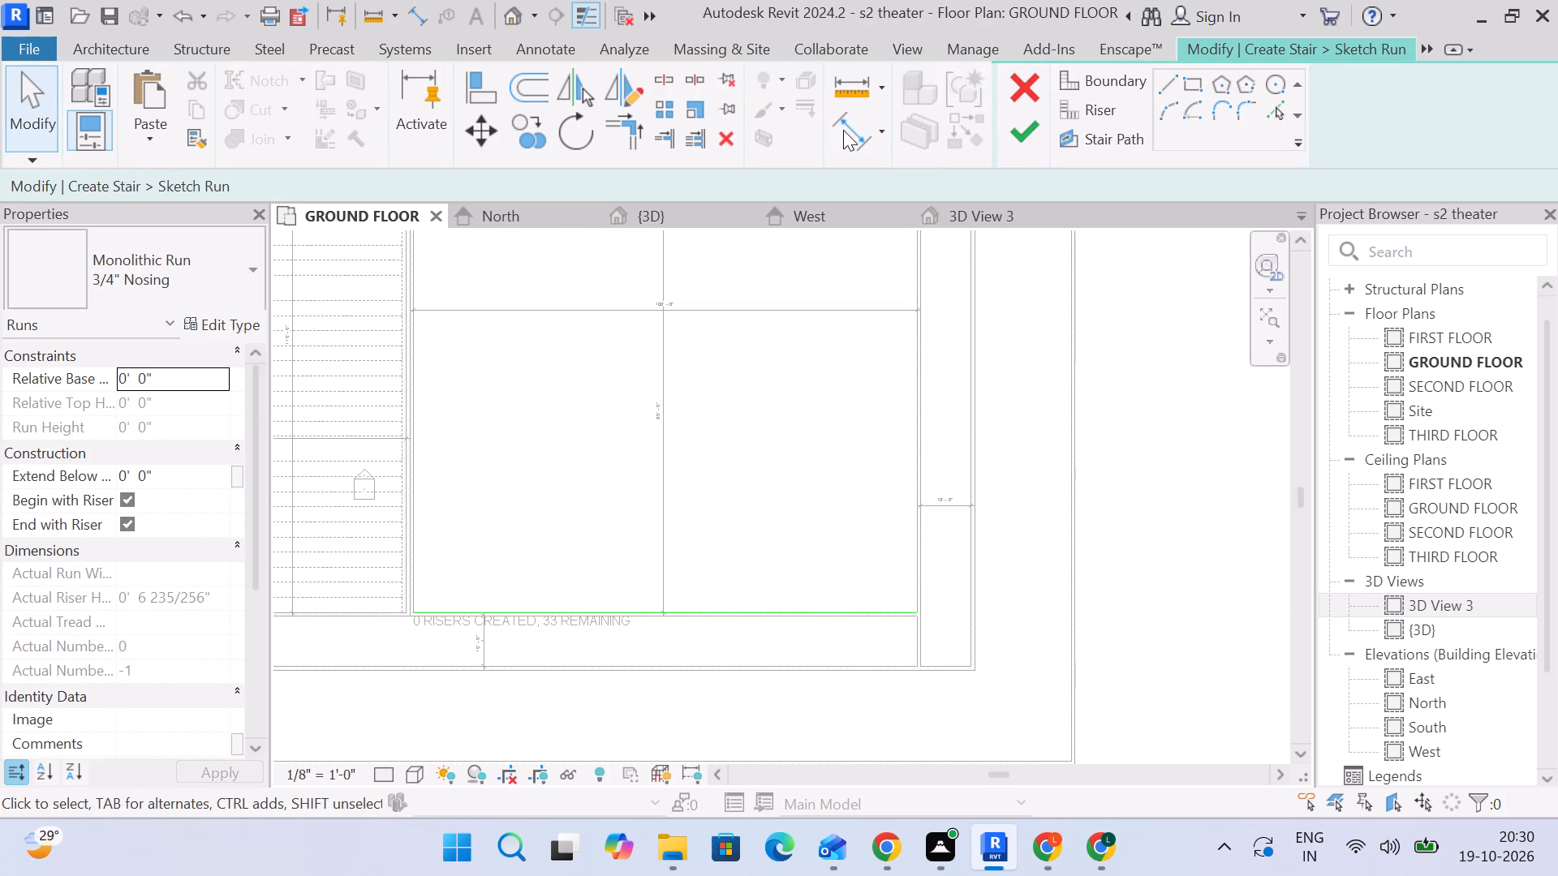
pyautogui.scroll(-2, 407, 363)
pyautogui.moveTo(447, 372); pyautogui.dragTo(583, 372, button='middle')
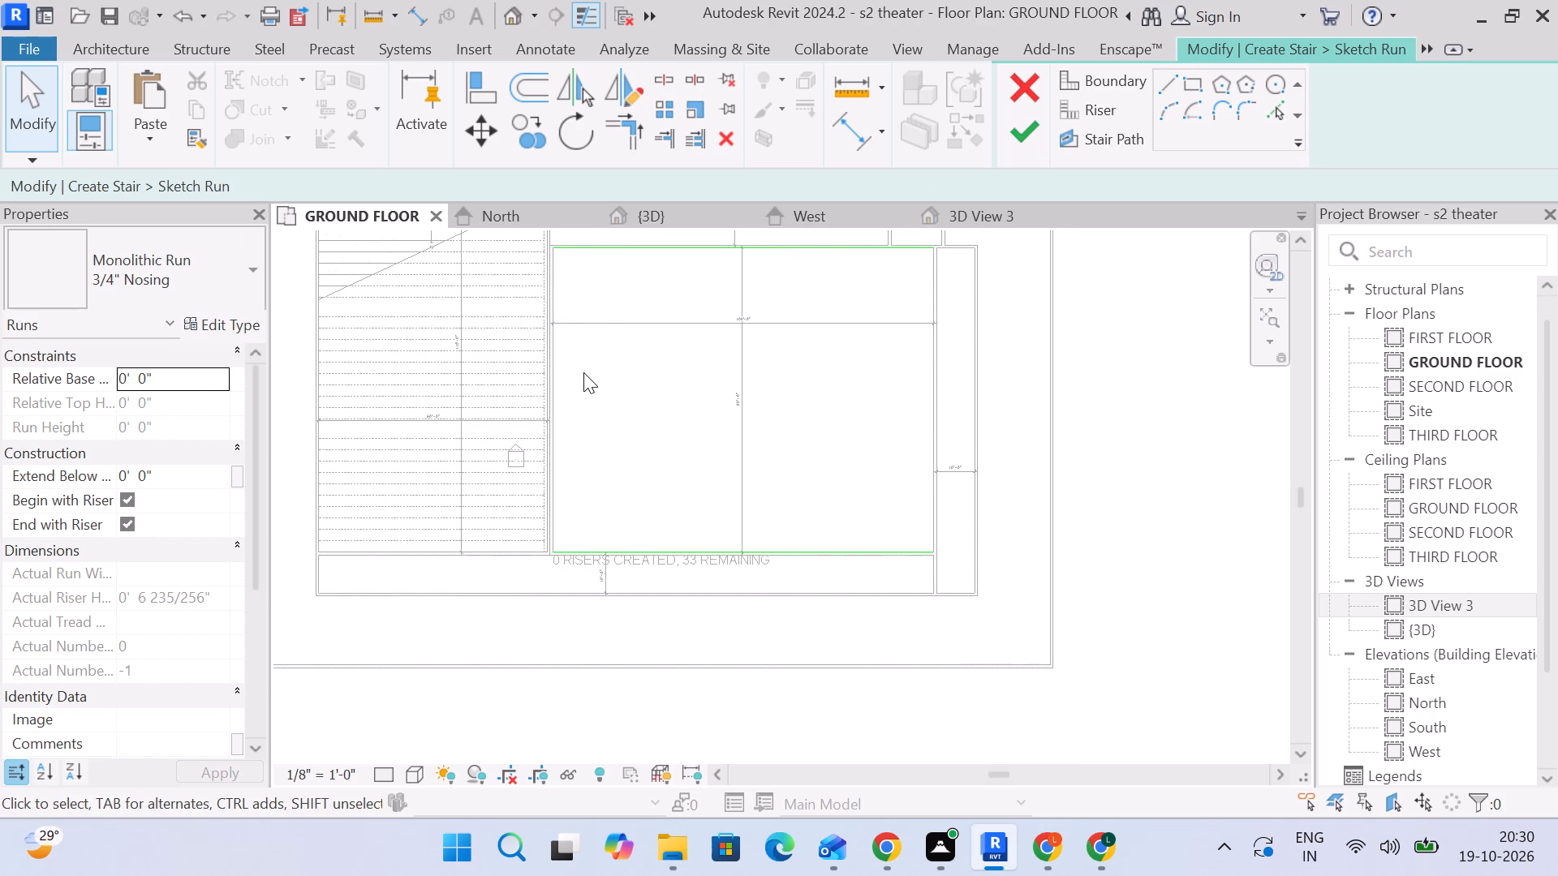
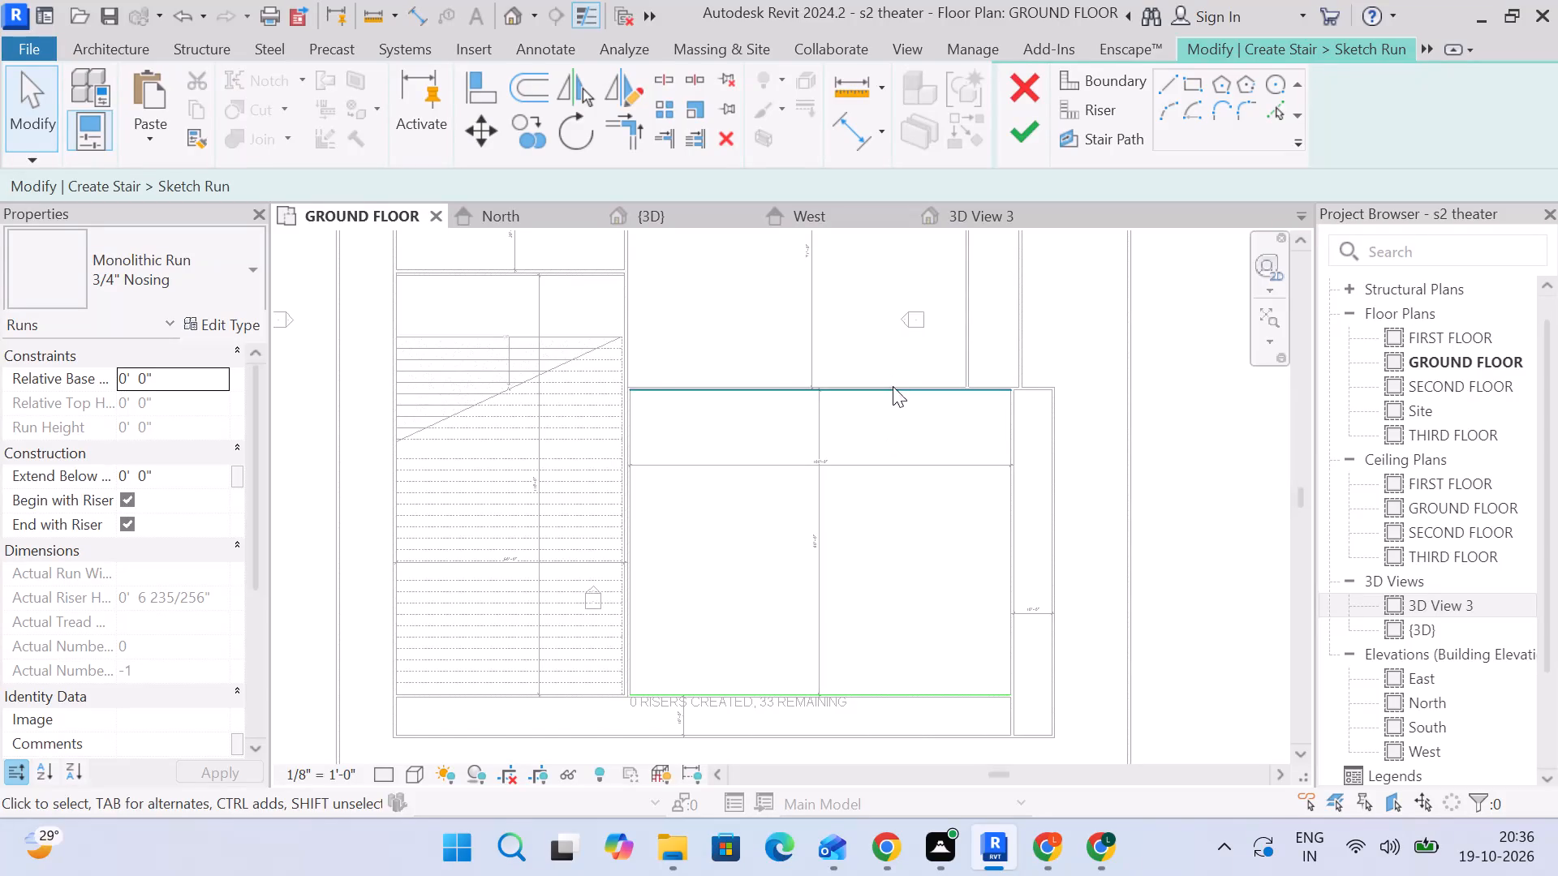
# Discard the unfinished sketched run and cancel the new SCREEN 1 stair.
pyautogui.click(1018, 86)
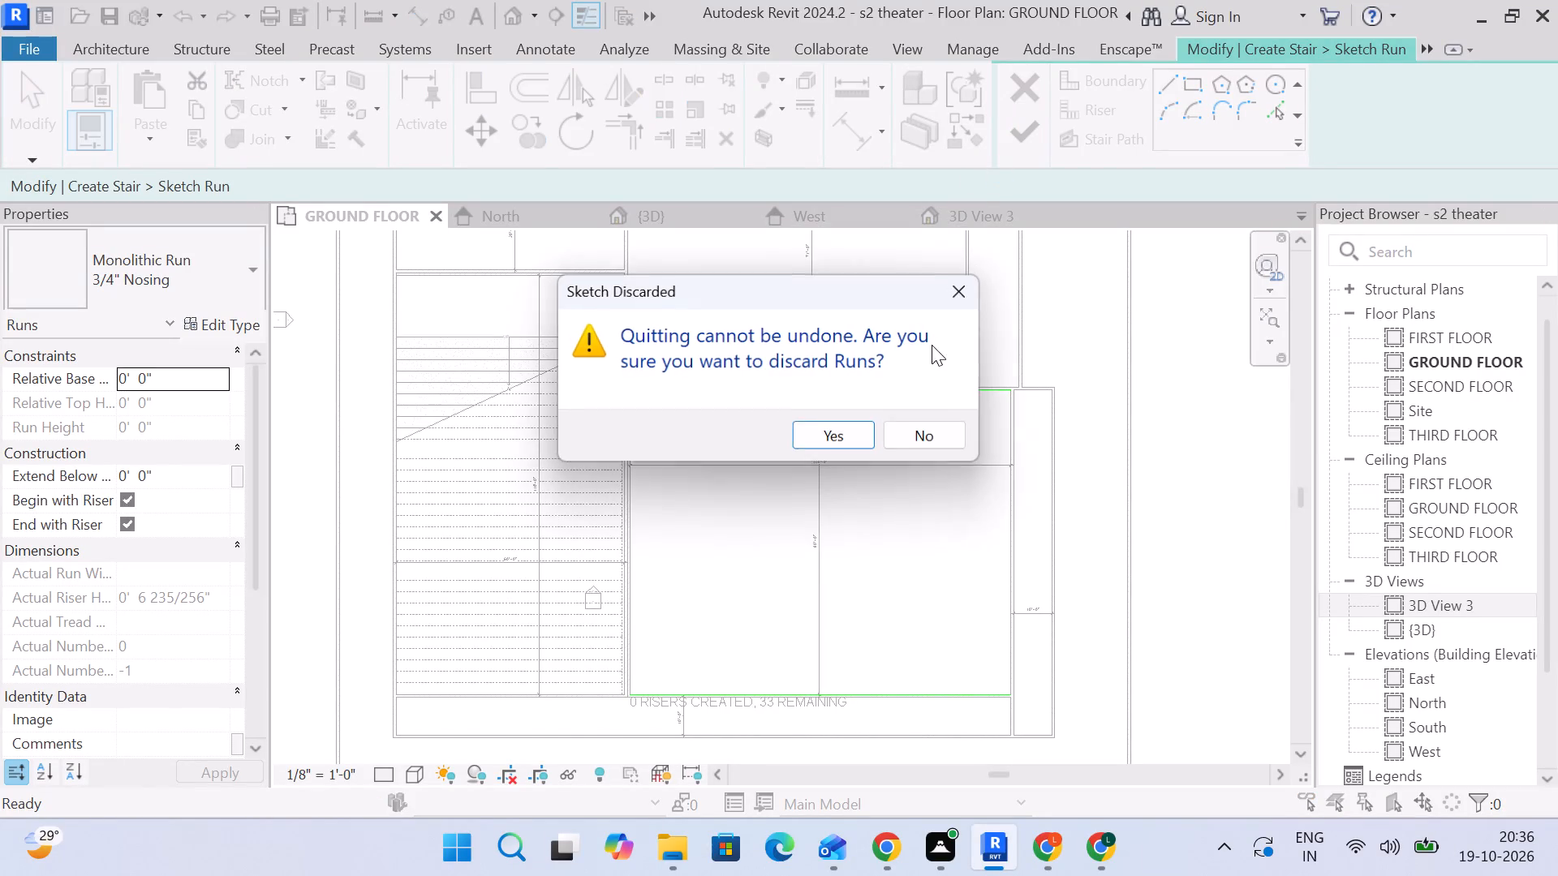
pyautogui.click(854, 436)
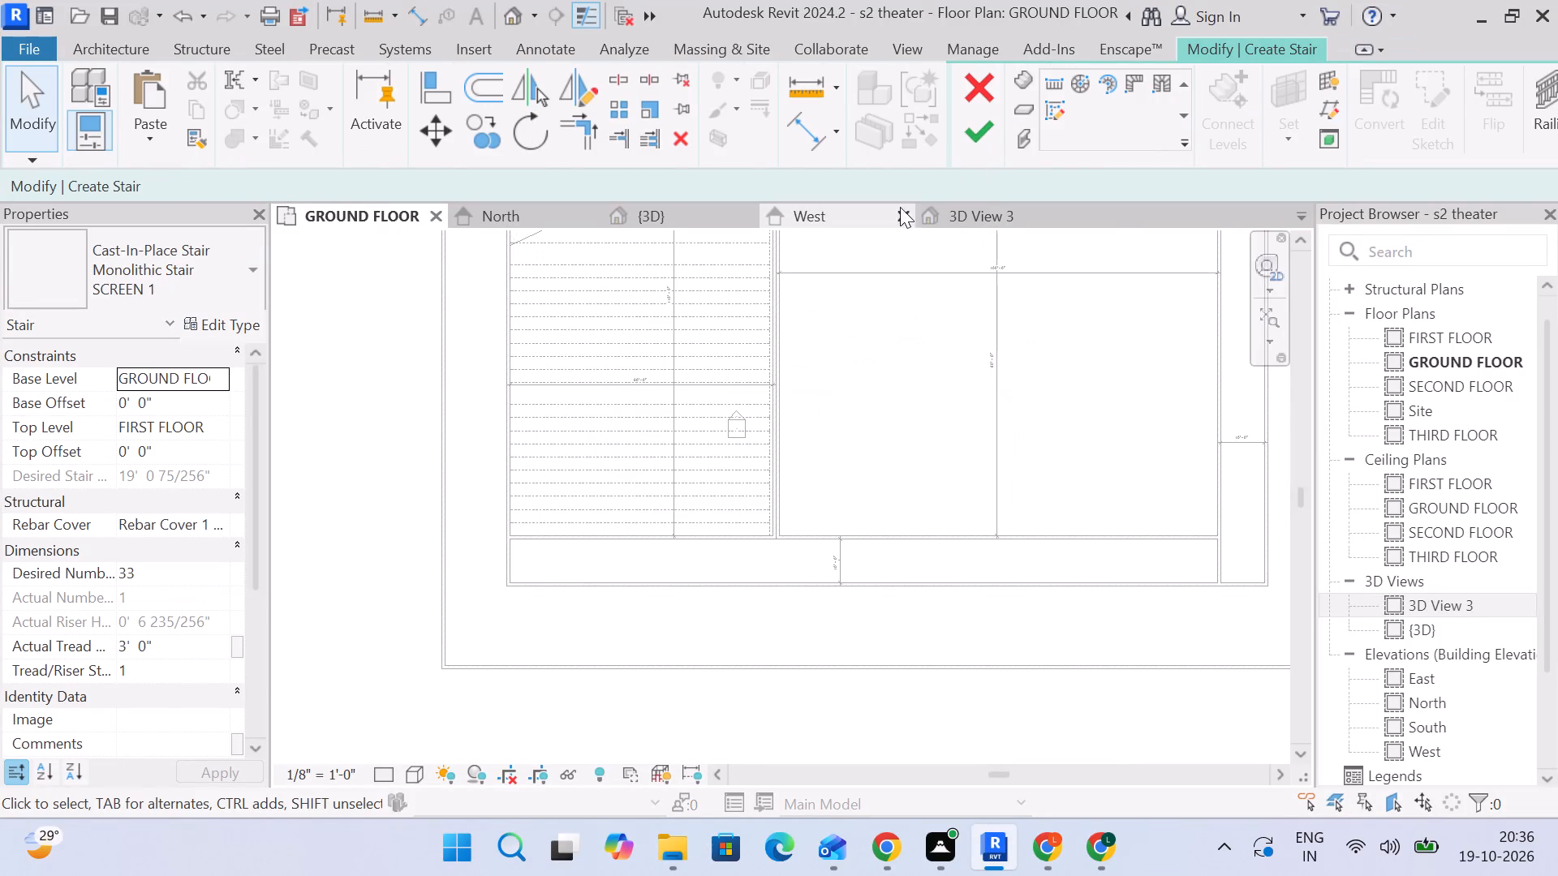
pyautogui.click(984, 92)
pyautogui.click(847, 446)
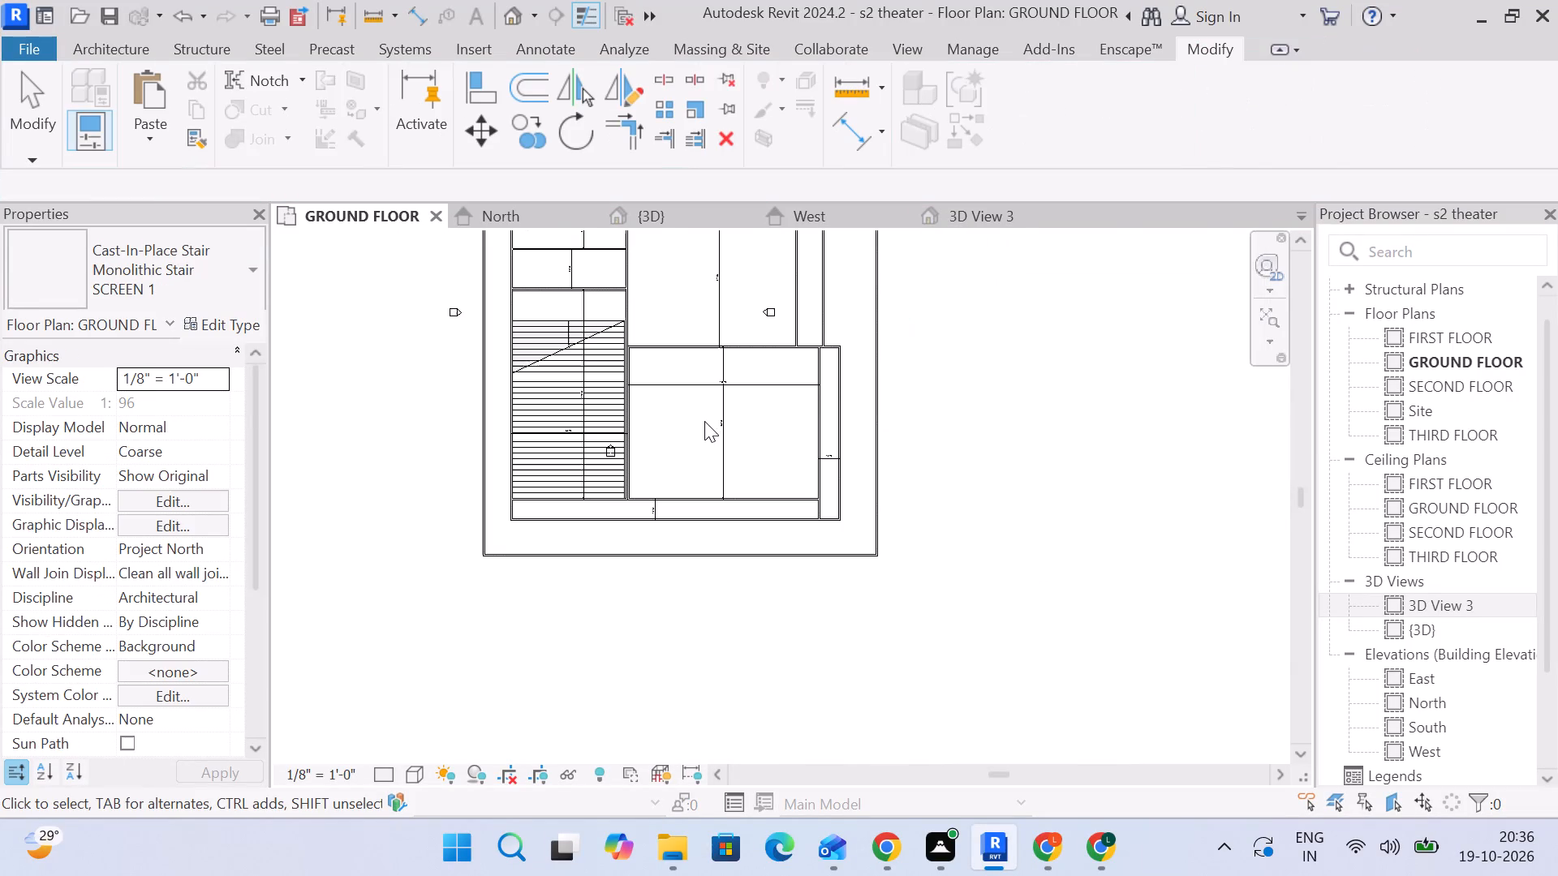
# Open the existing SCREEN 2 stair for editing.
pyautogui.click(584, 410)
pyautogui.scroll(4, 645, 391)
pyautogui.moveTo(649, 390); pyautogui.dragTo(765, 474, button='middle')
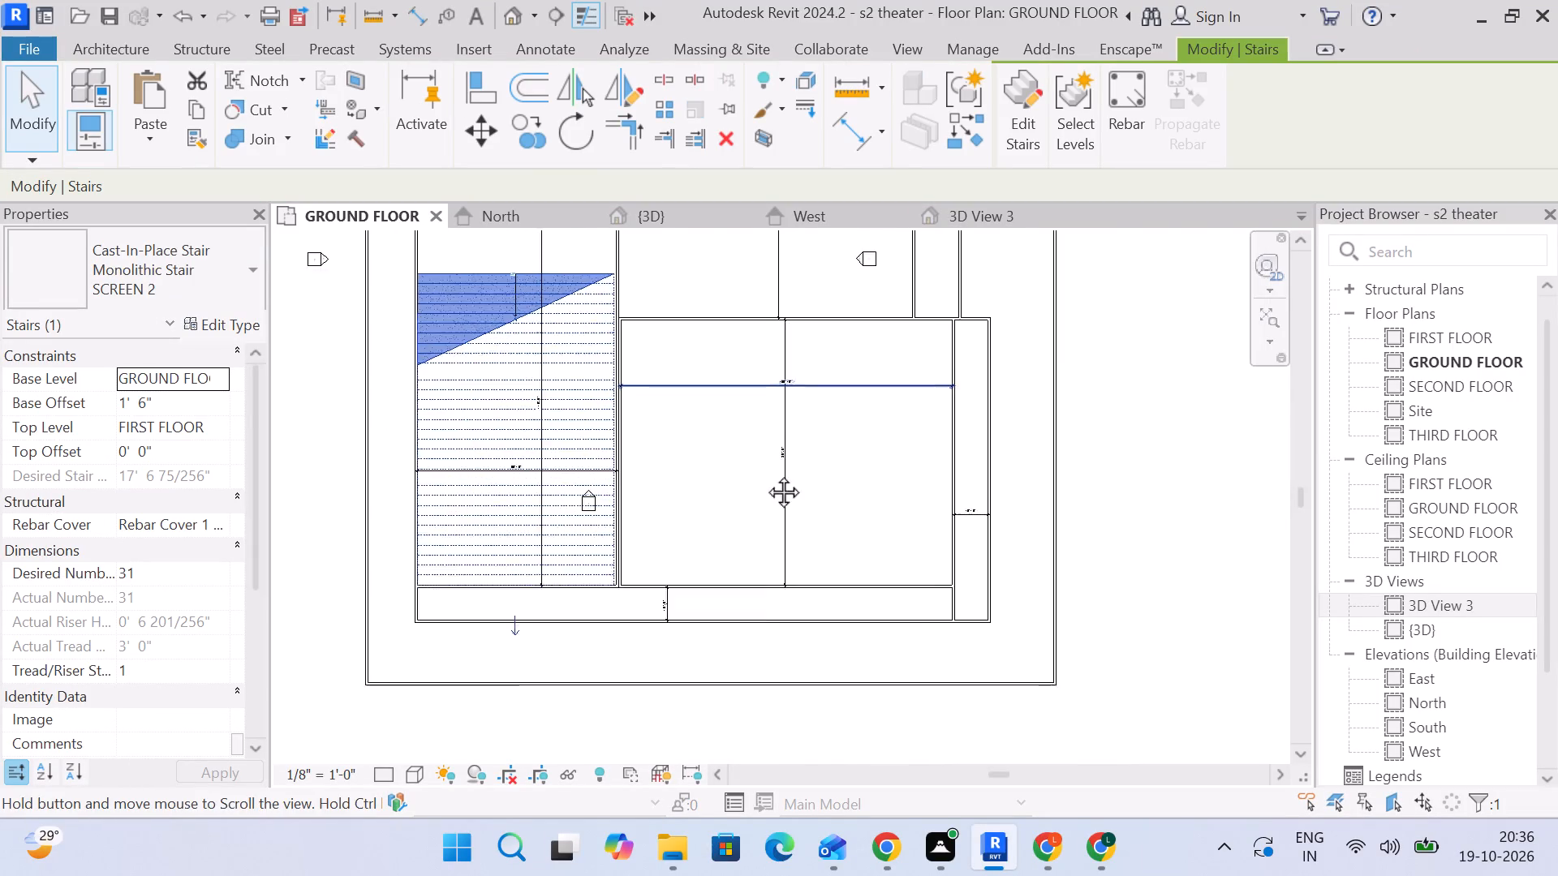
pyautogui.moveTo(765, 474); pyautogui.dragTo(880, 505, button='middle')
pyautogui.click(1010, 107)
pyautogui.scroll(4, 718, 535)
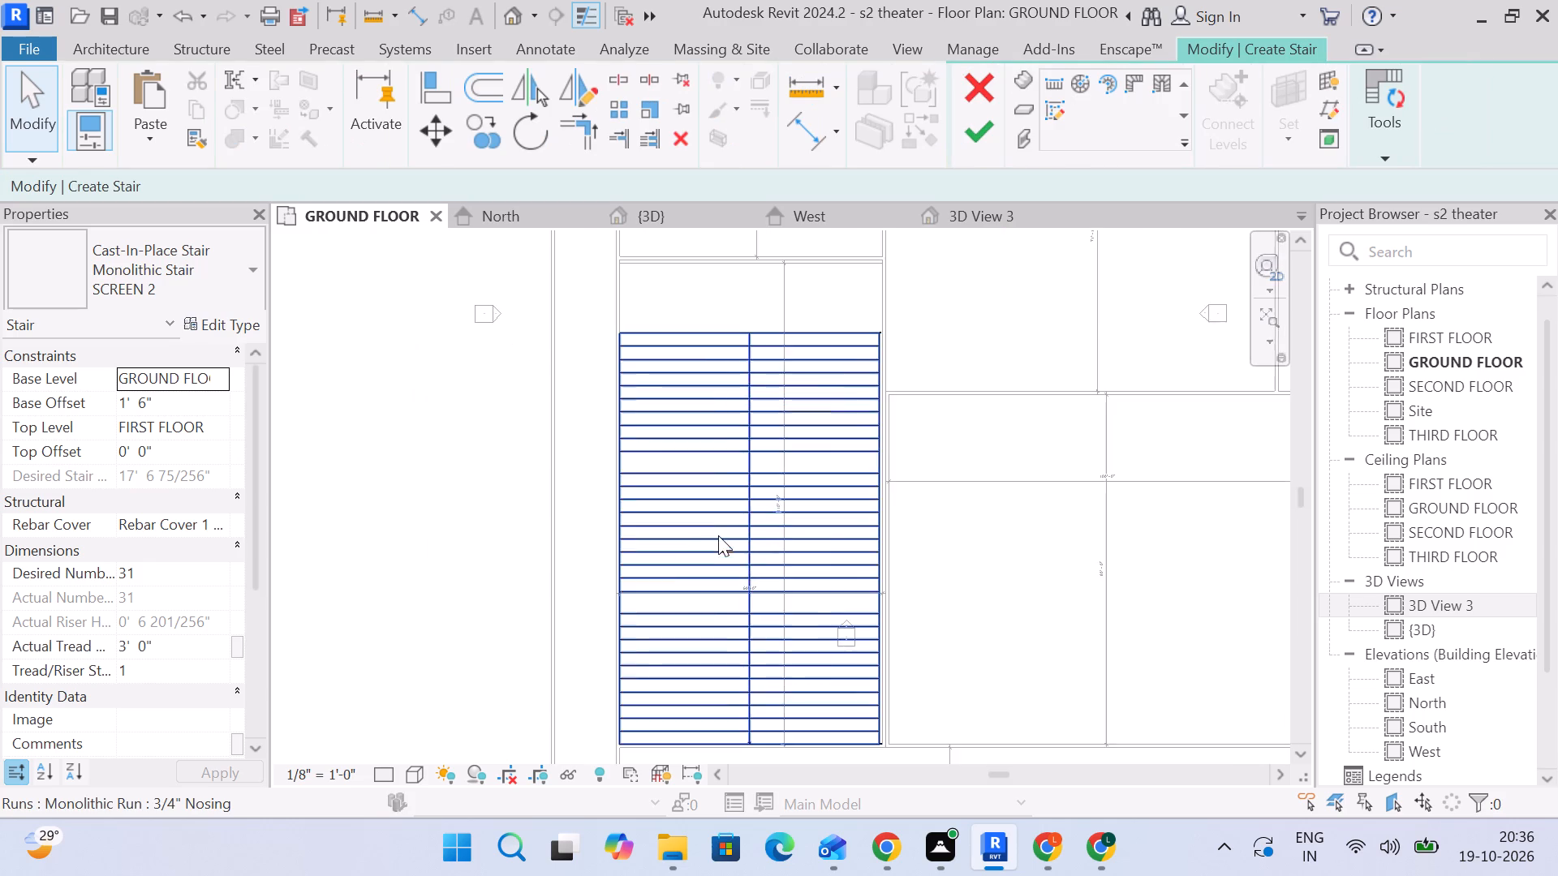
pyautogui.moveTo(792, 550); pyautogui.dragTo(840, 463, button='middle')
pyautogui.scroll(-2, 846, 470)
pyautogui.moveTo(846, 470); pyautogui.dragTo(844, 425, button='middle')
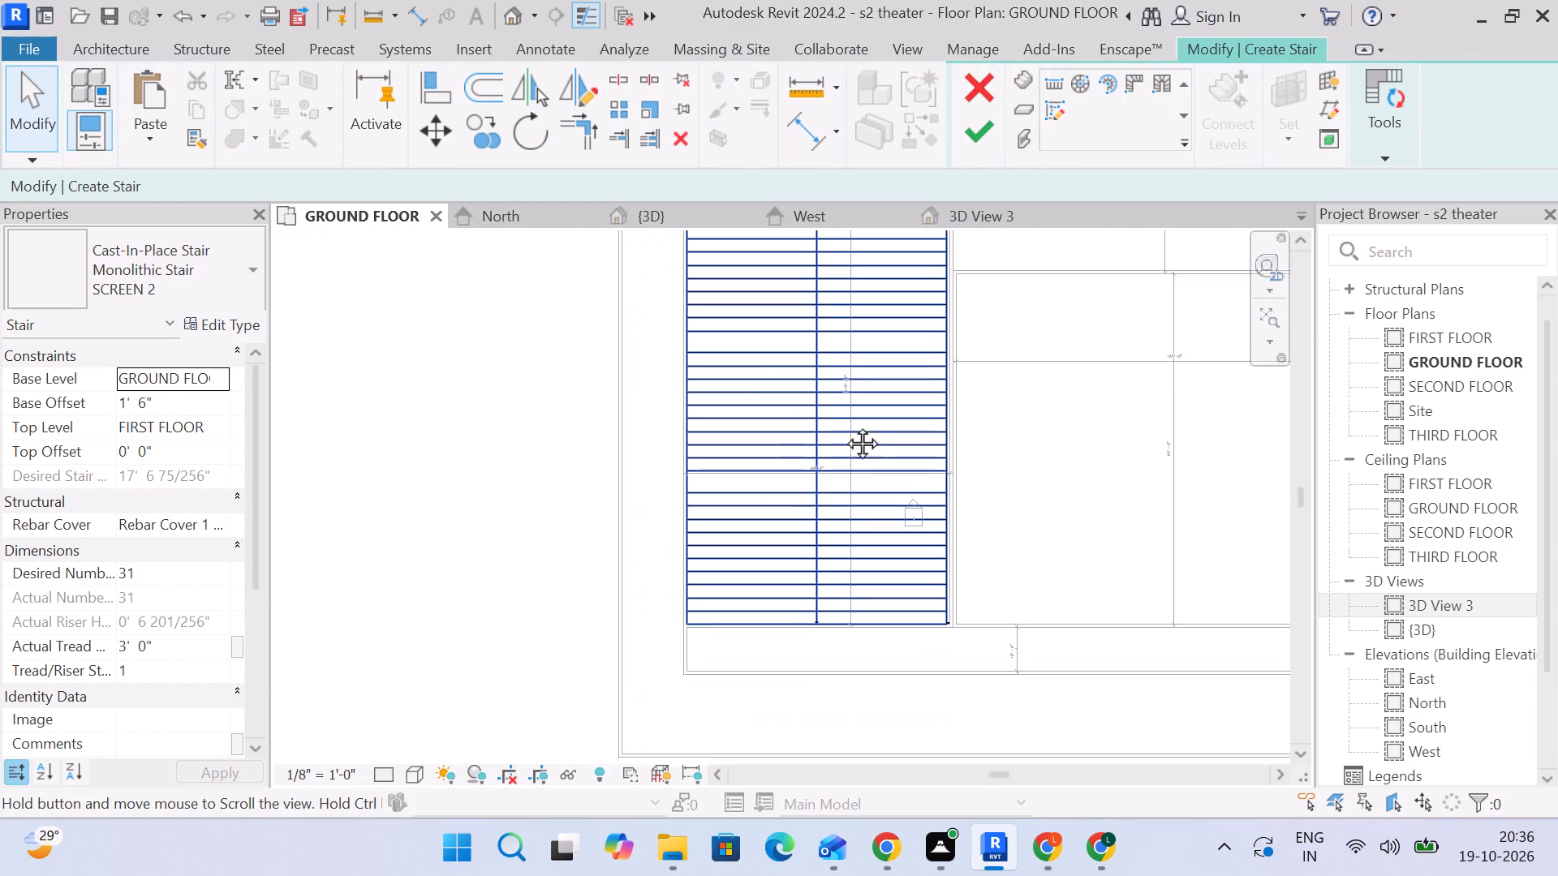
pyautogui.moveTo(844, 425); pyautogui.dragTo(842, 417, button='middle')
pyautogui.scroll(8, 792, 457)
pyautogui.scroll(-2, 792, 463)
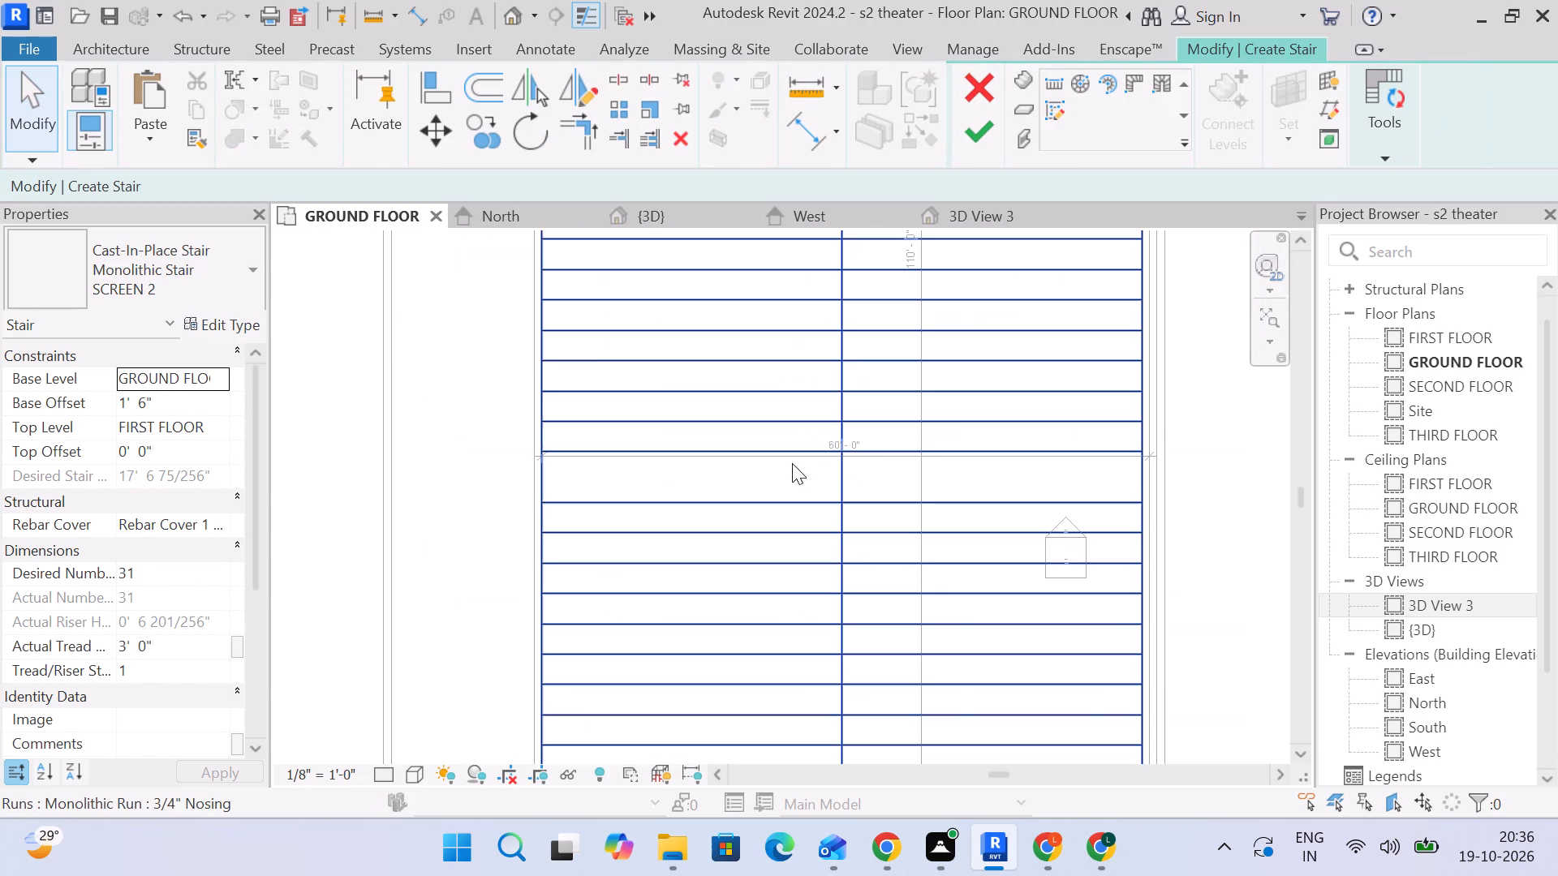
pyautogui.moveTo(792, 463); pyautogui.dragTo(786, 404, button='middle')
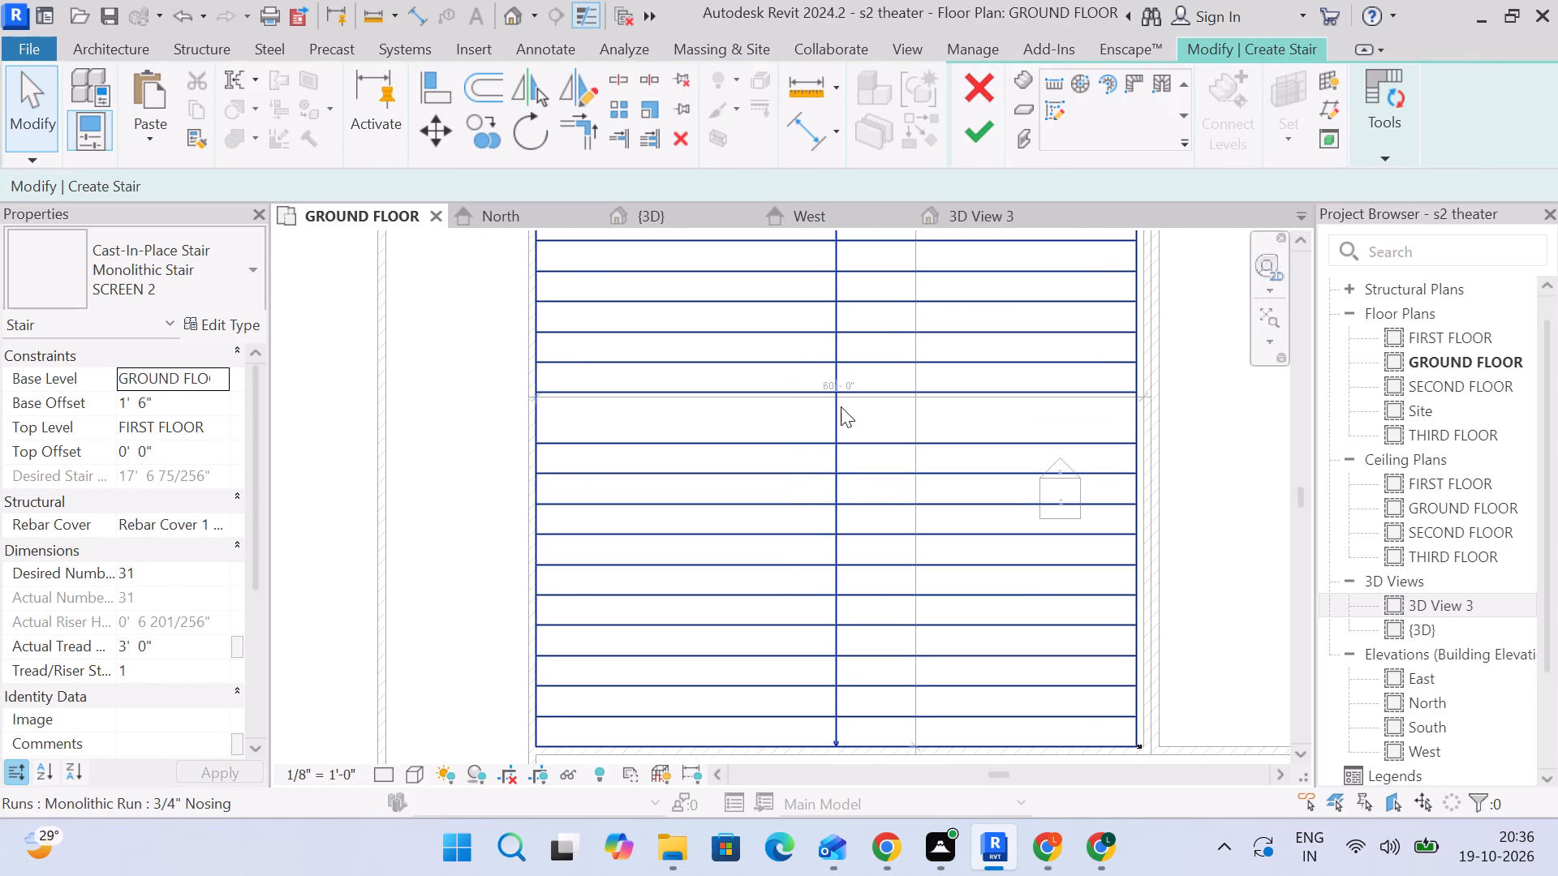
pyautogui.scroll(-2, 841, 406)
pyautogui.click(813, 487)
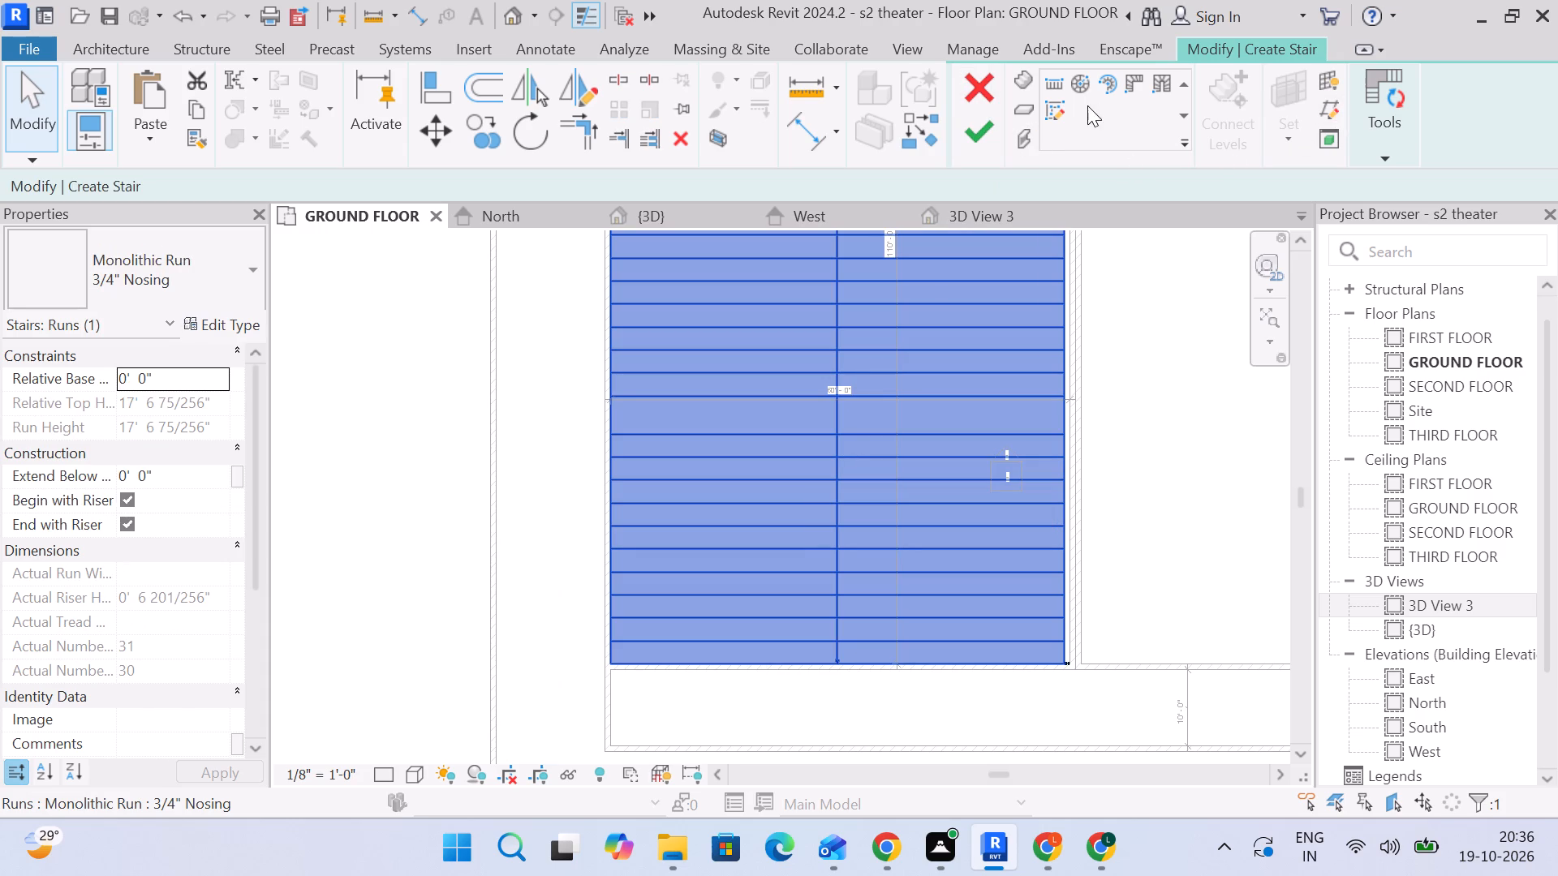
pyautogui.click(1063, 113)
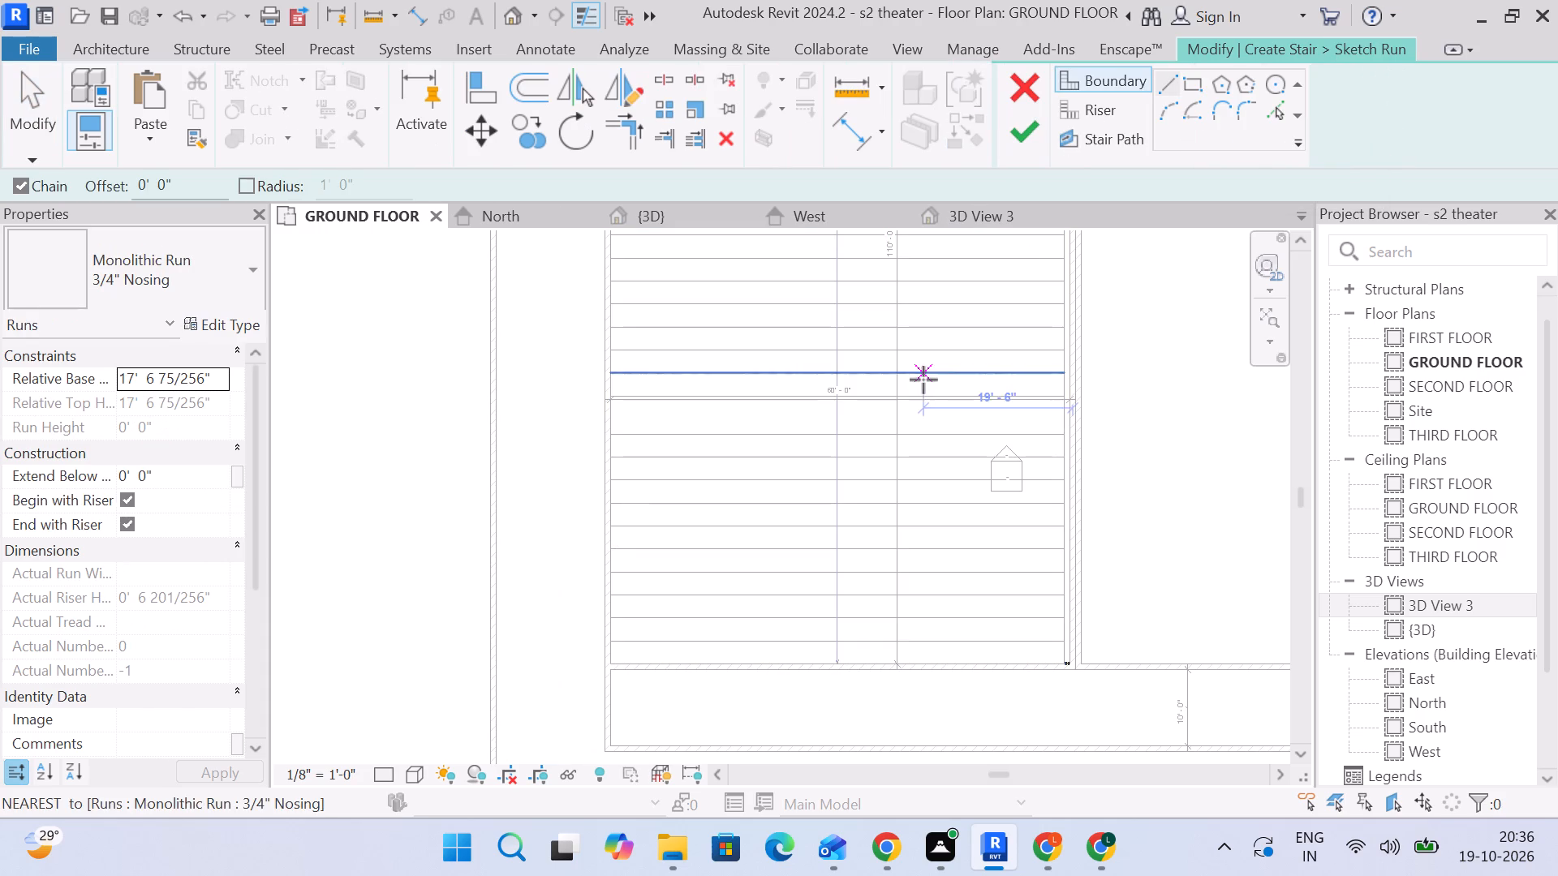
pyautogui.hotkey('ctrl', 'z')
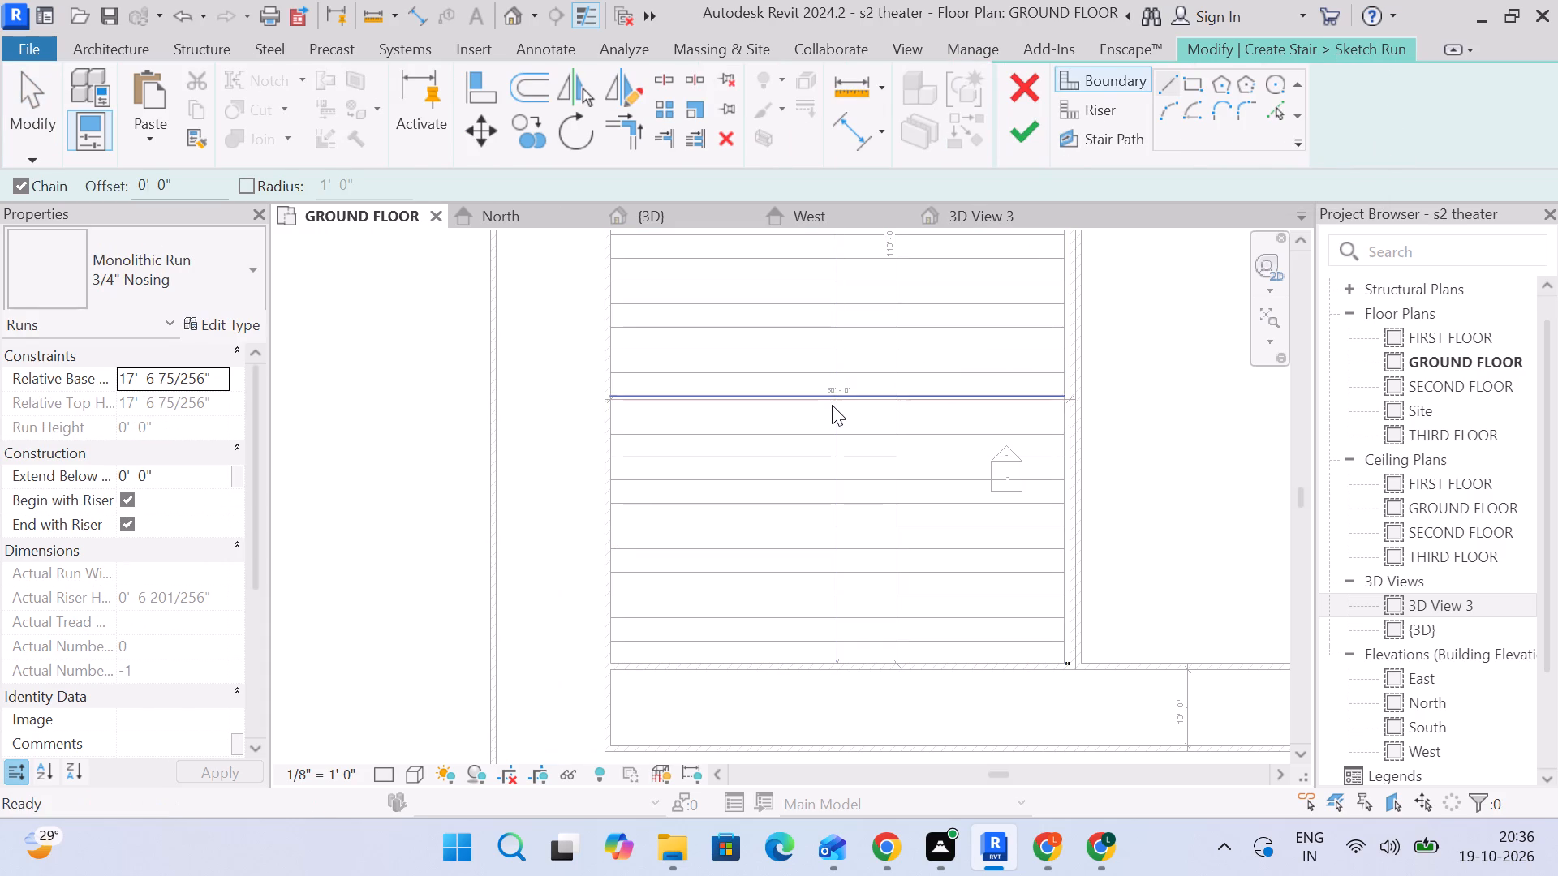
# Open the sketch of the SCREEN 2 stair's existing run for editing.
pyautogui.click(895, 401)
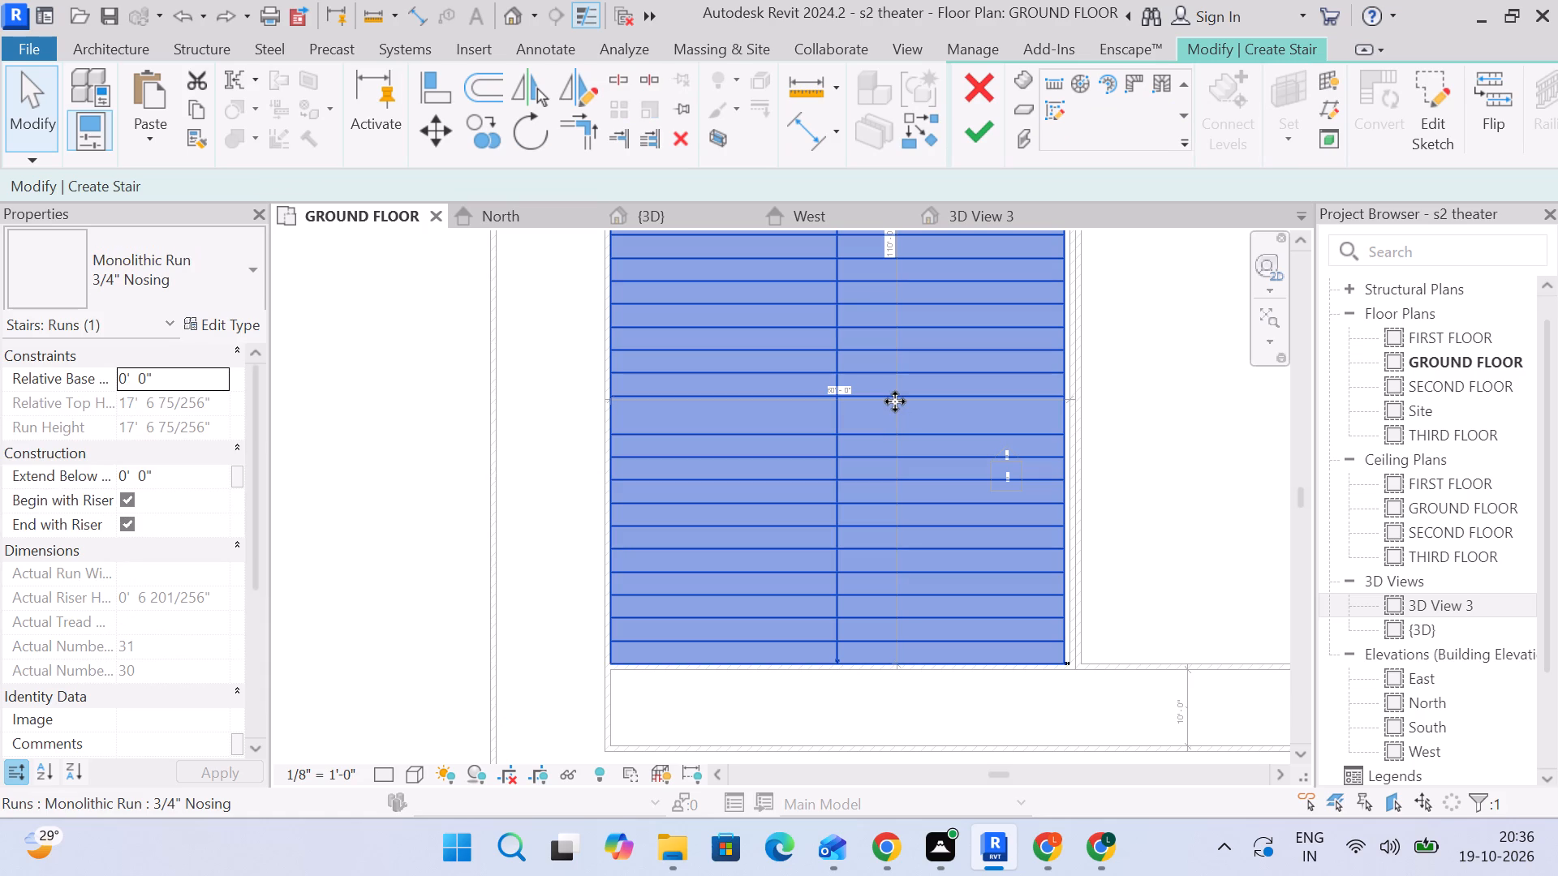
pyautogui.press('Tab')
pyautogui.press('Tab')
pyautogui.tripleClick(895, 401)
pyautogui.click(896, 402)
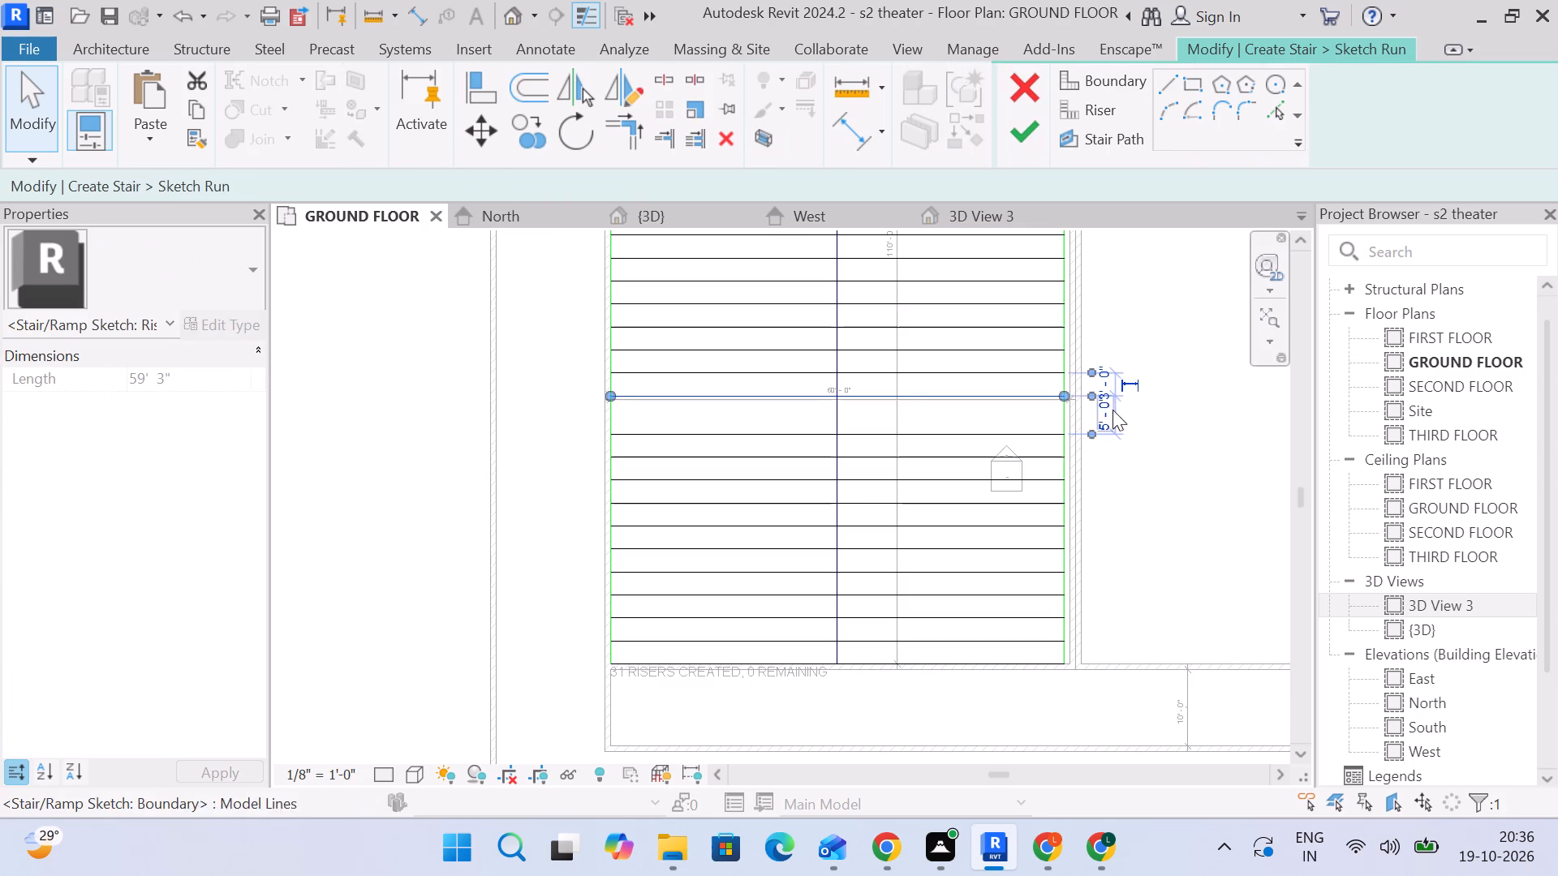
pyautogui.click(1157, 303)
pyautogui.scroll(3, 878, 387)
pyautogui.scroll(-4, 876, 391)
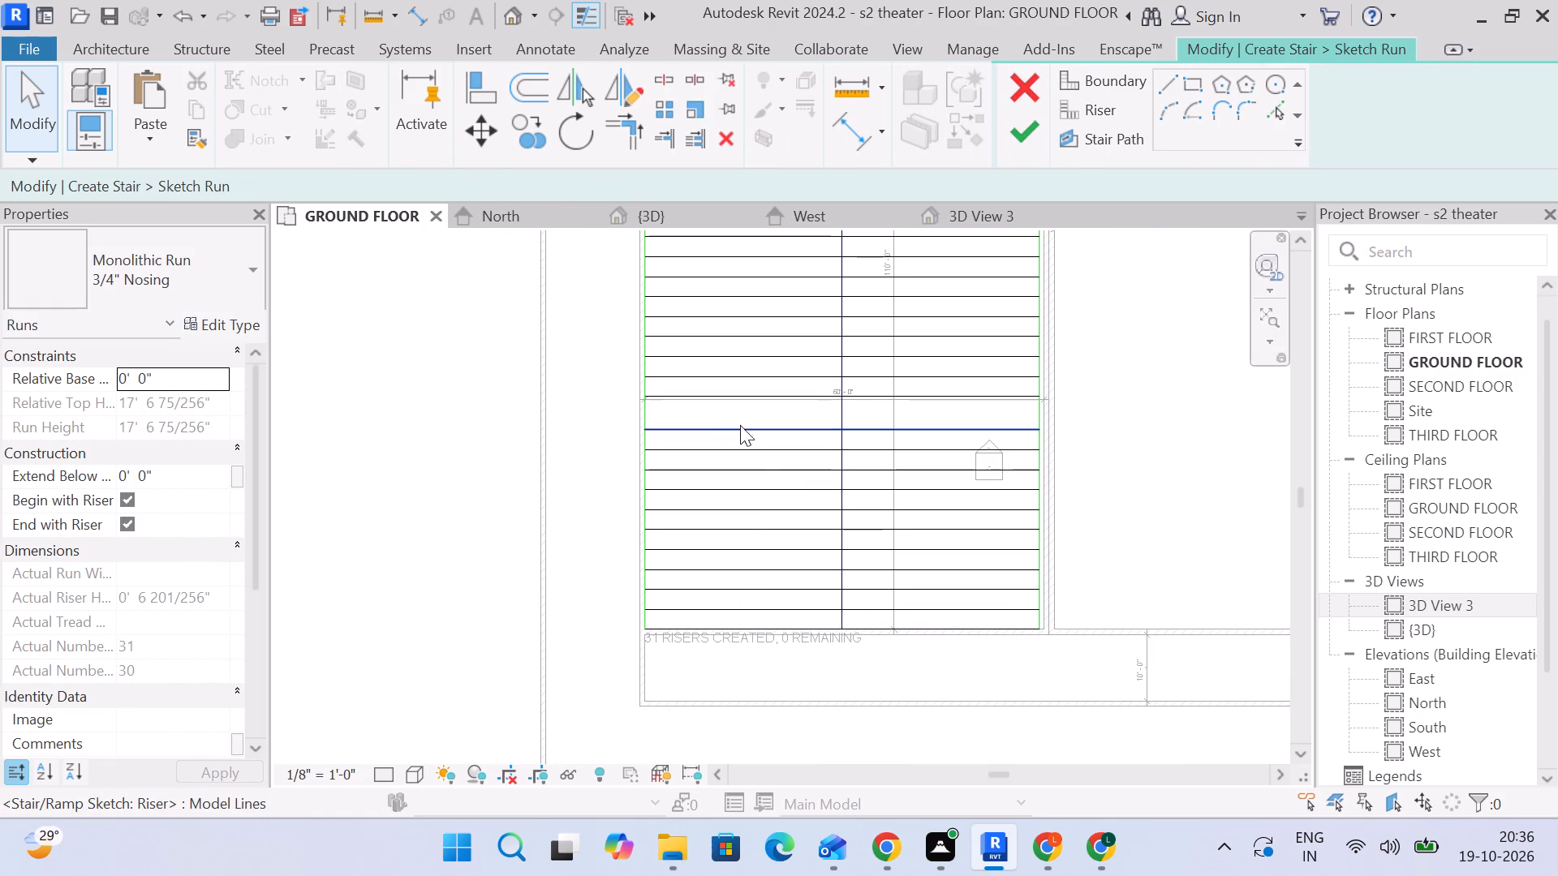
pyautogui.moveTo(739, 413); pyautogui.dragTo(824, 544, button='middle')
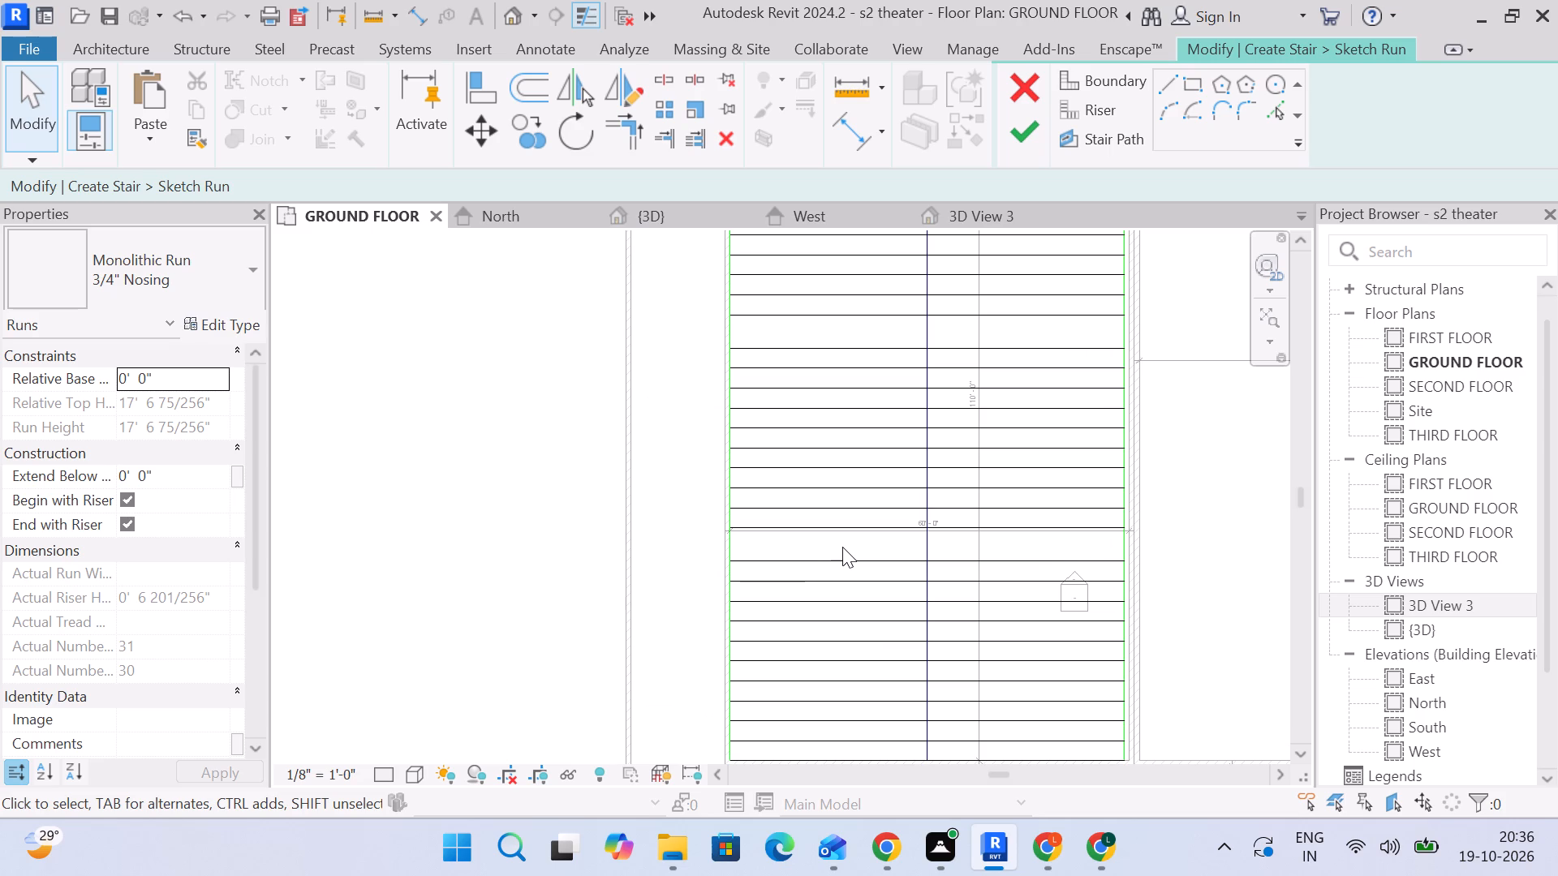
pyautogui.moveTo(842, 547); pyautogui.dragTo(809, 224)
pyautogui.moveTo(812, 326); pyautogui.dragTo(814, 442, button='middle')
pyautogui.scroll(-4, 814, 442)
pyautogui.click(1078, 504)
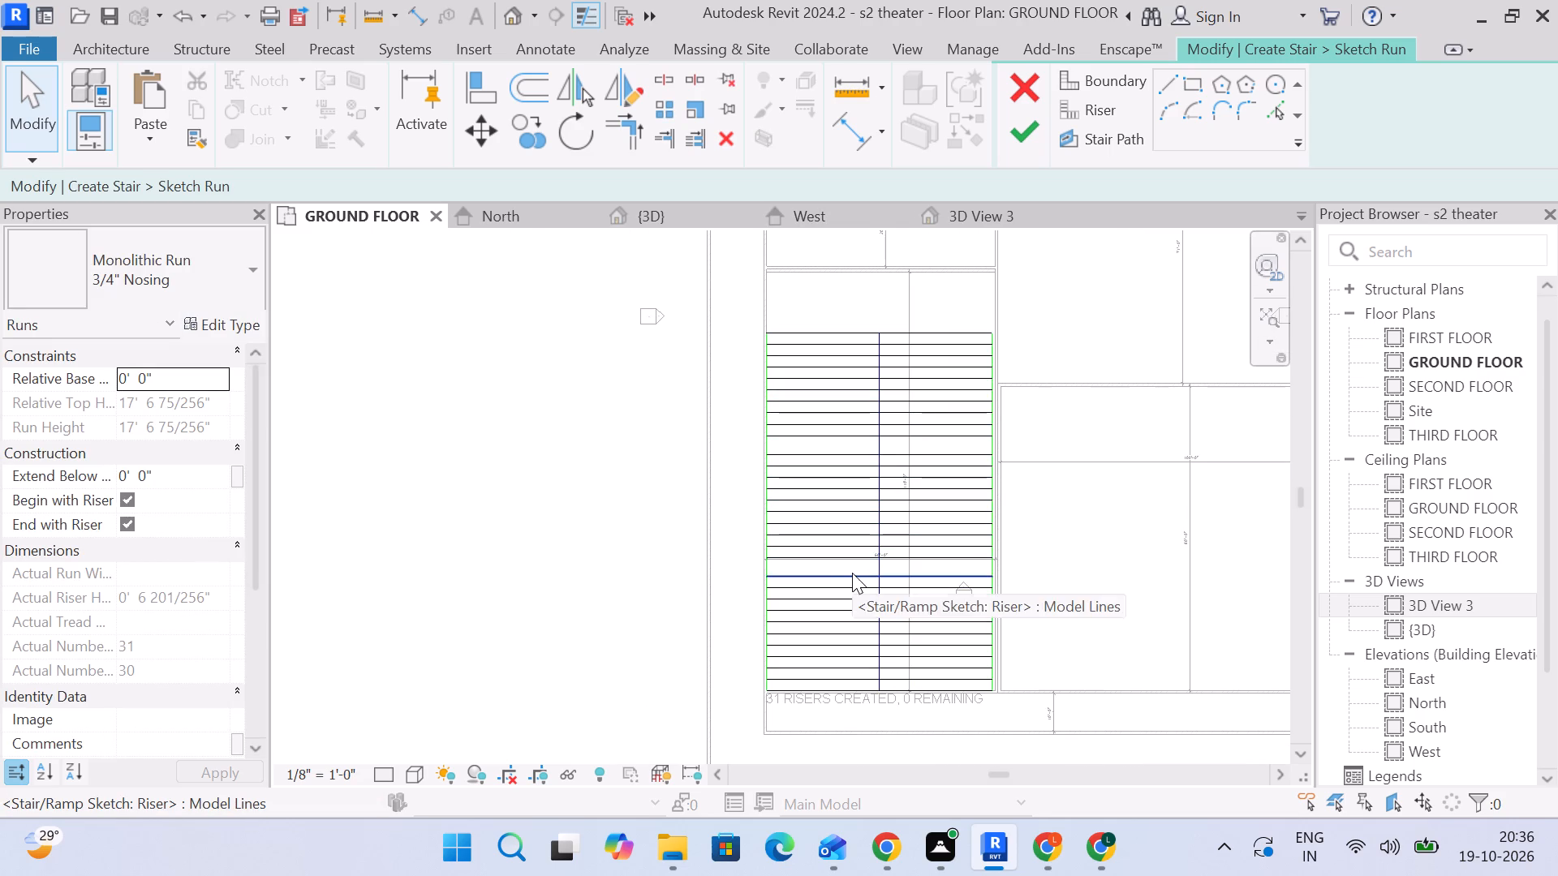
# Move all riser lines above the run's lower wide tread upward by 1'-0", widening that tread.
pyautogui.scroll(5, 853, 572)
pyautogui.scroll(-1, 856, 564)
pyautogui.moveTo(856, 564); pyautogui.dragTo(833, 596, button='middle')
pyautogui.moveTo(830, 599); pyautogui.dragTo(768, 294)
pyautogui.scroll(-3, 768, 237)
pyautogui.scroll(1, 768, 294)
pyautogui.scroll(-2, 768, 294)
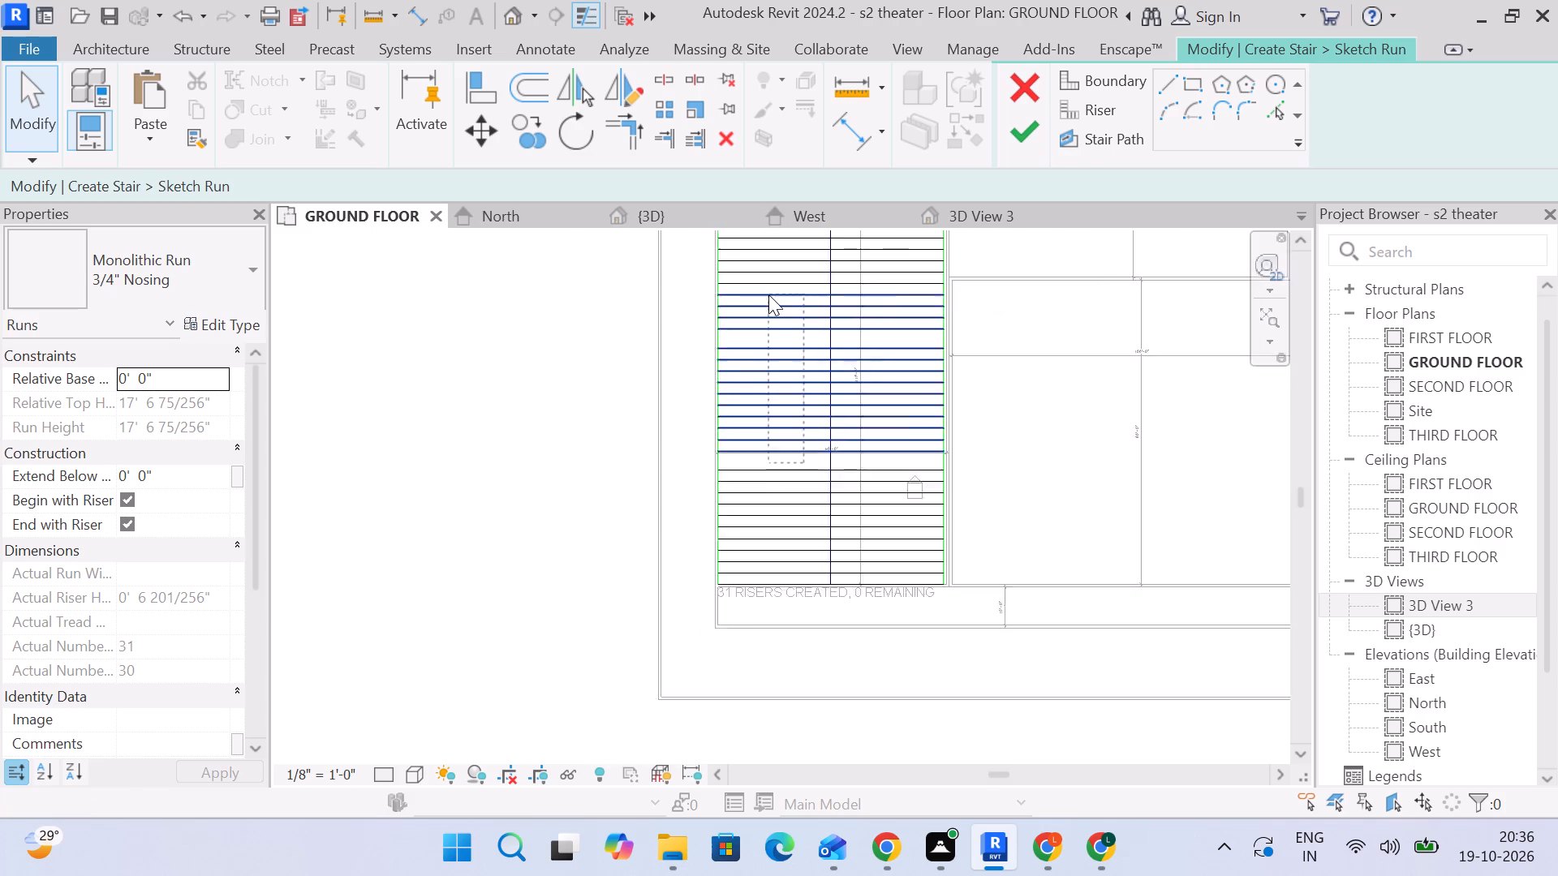
pyautogui.scroll(-2, 768, 294)
pyautogui.moveTo(768, 294); pyautogui.dragTo(760, 230)
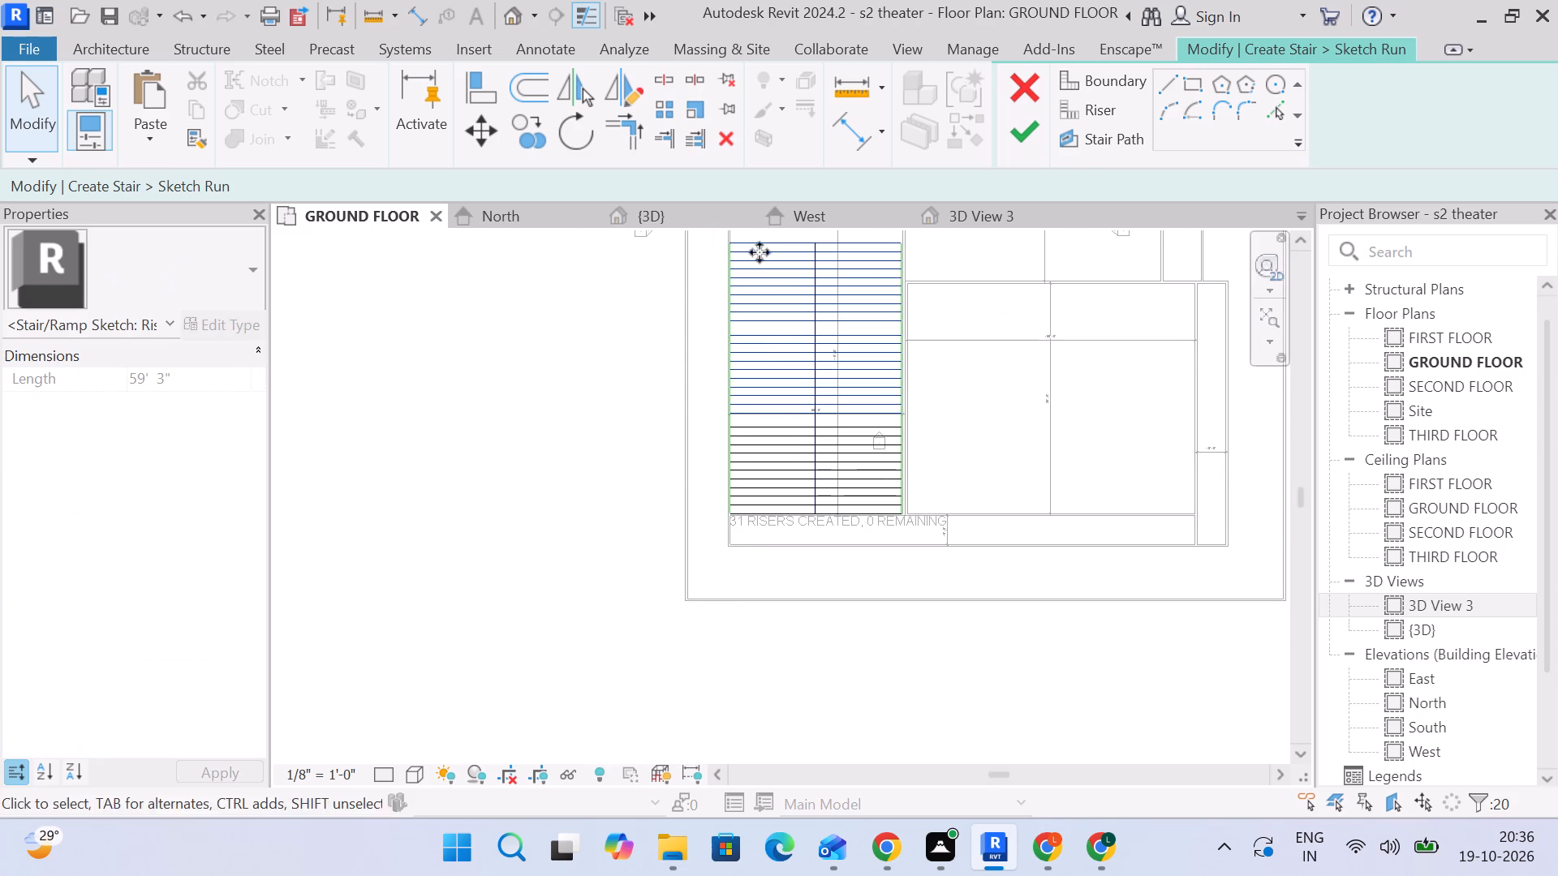
pyautogui.moveTo(759, 266); pyautogui.dragTo(759, 329, button='middle')
pyautogui.scroll(4, 759, 329)
pyautogui.moveTo(842, 451); pyautogui.dragTo(849, 304, button='middle')
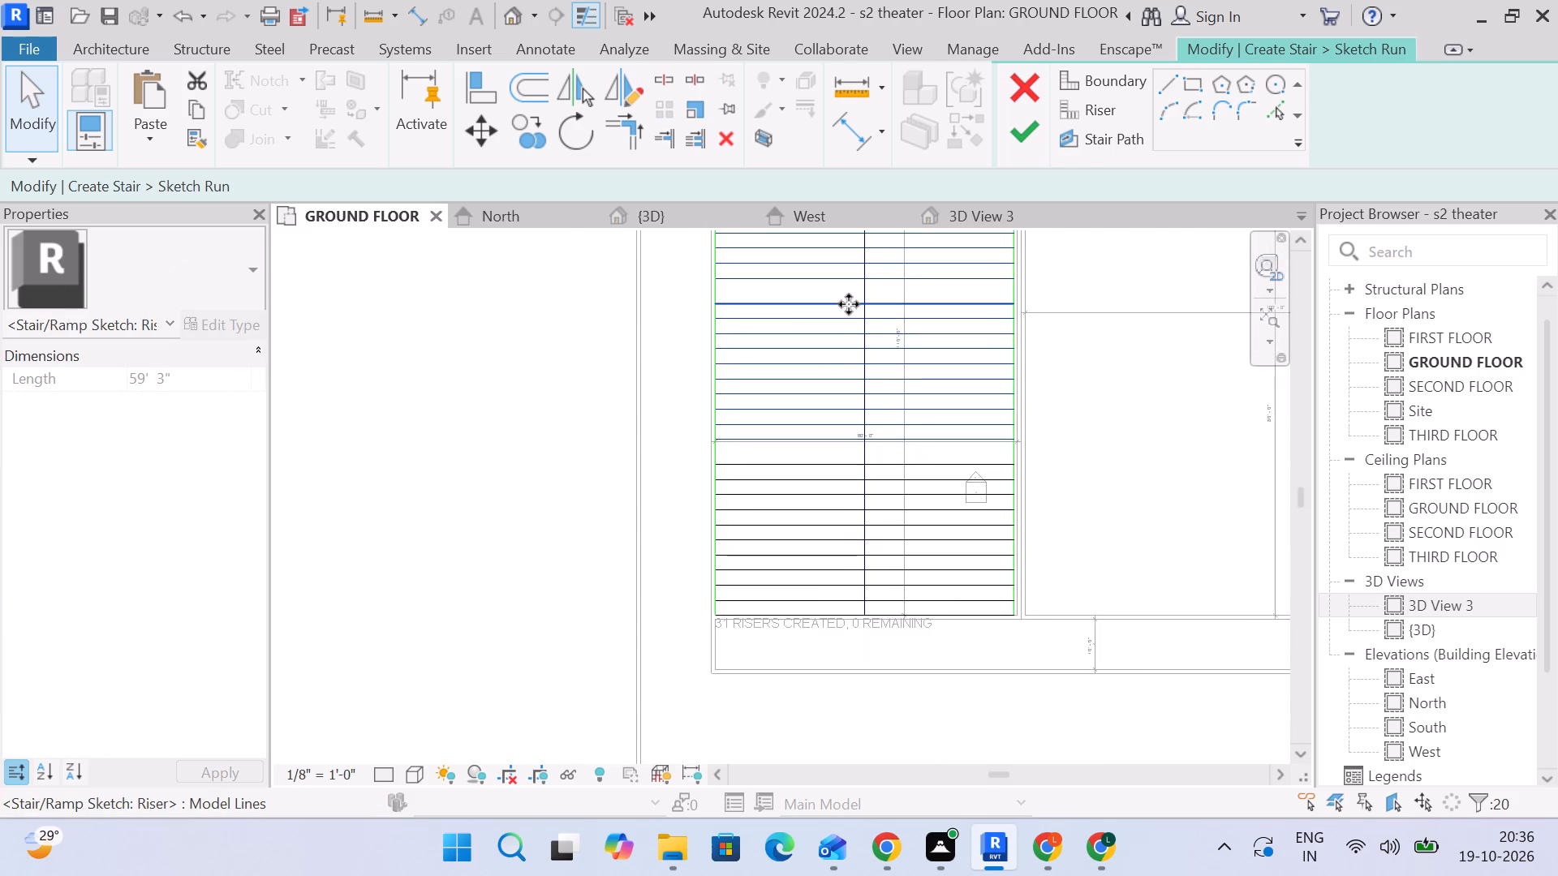
pyautogui.scroll(3, 854, 405)
pyautogui.scroll(6, 877, 479)
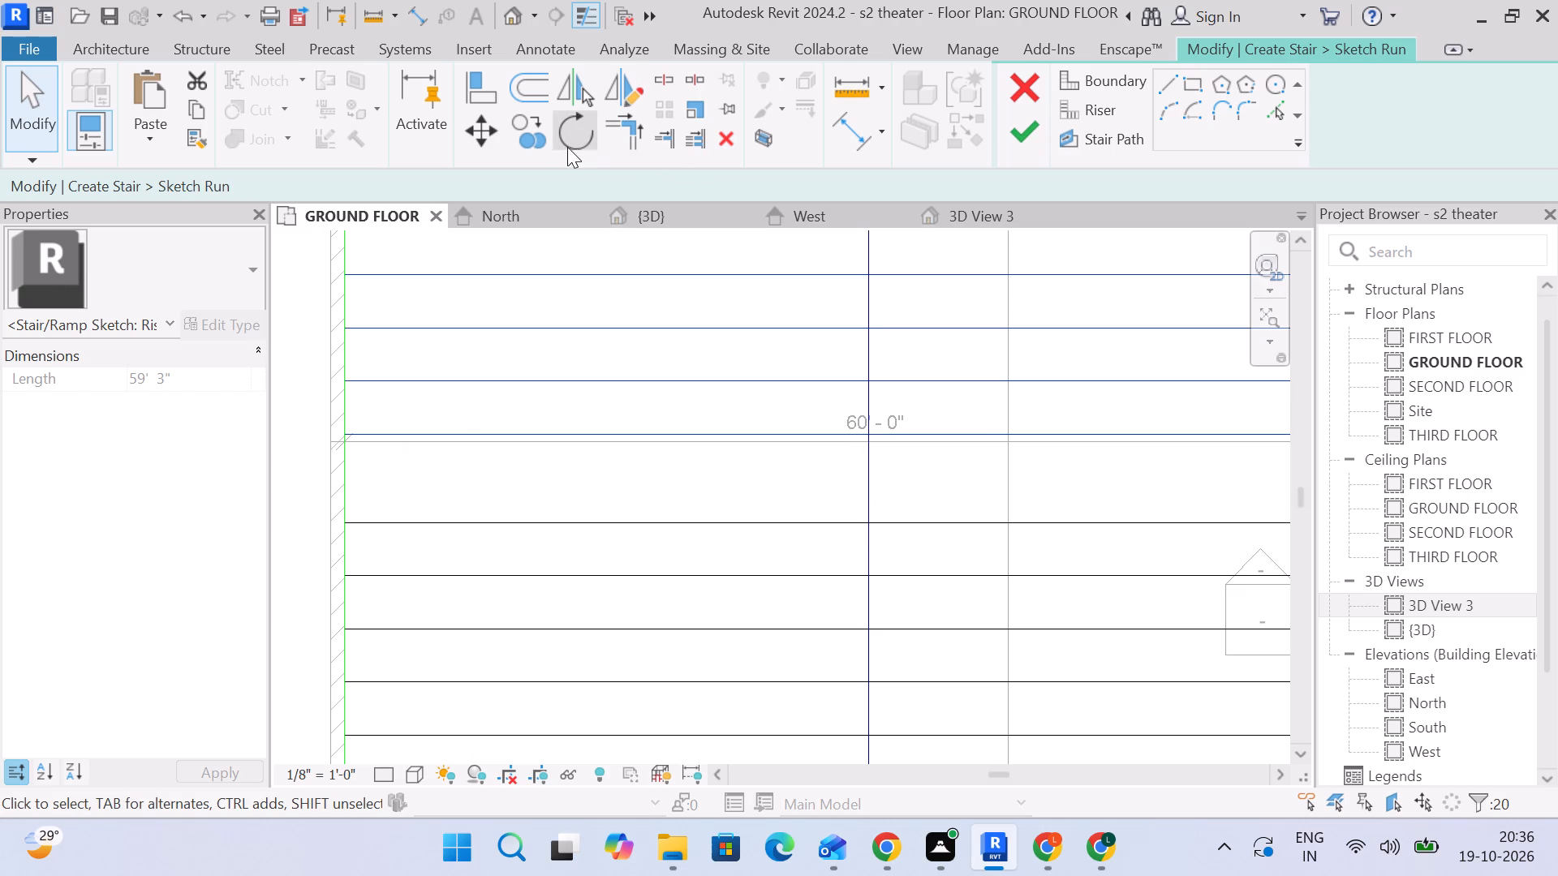
pyautogui.click(484, 140)
pyautogui.scroll(2, 358, 436)
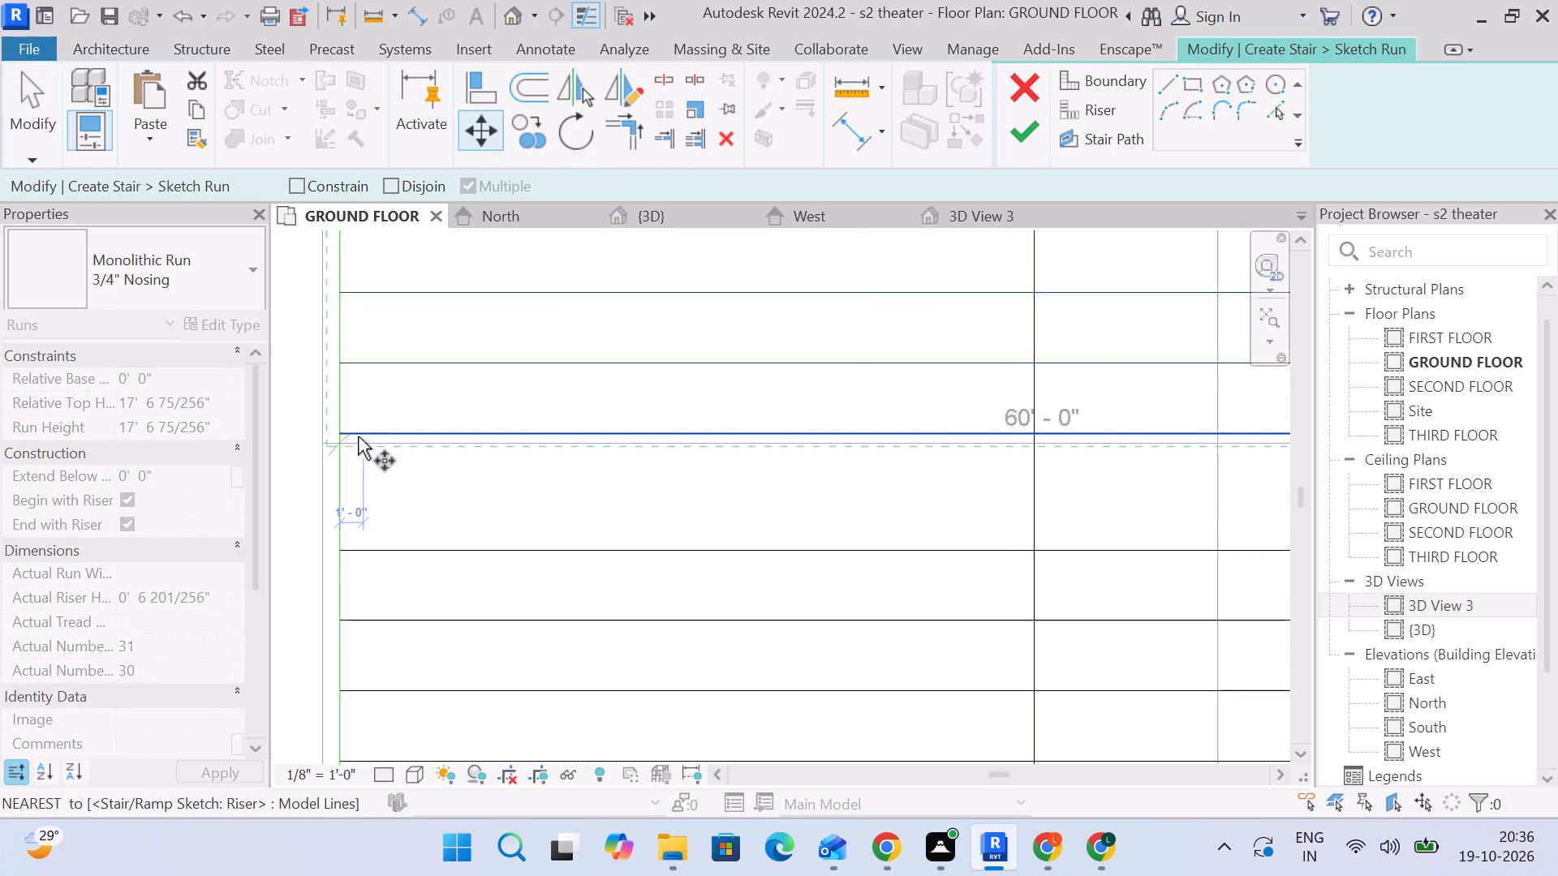
pyautogui.scroll(1, 358, 436)
pyautogui.click(337, 432)
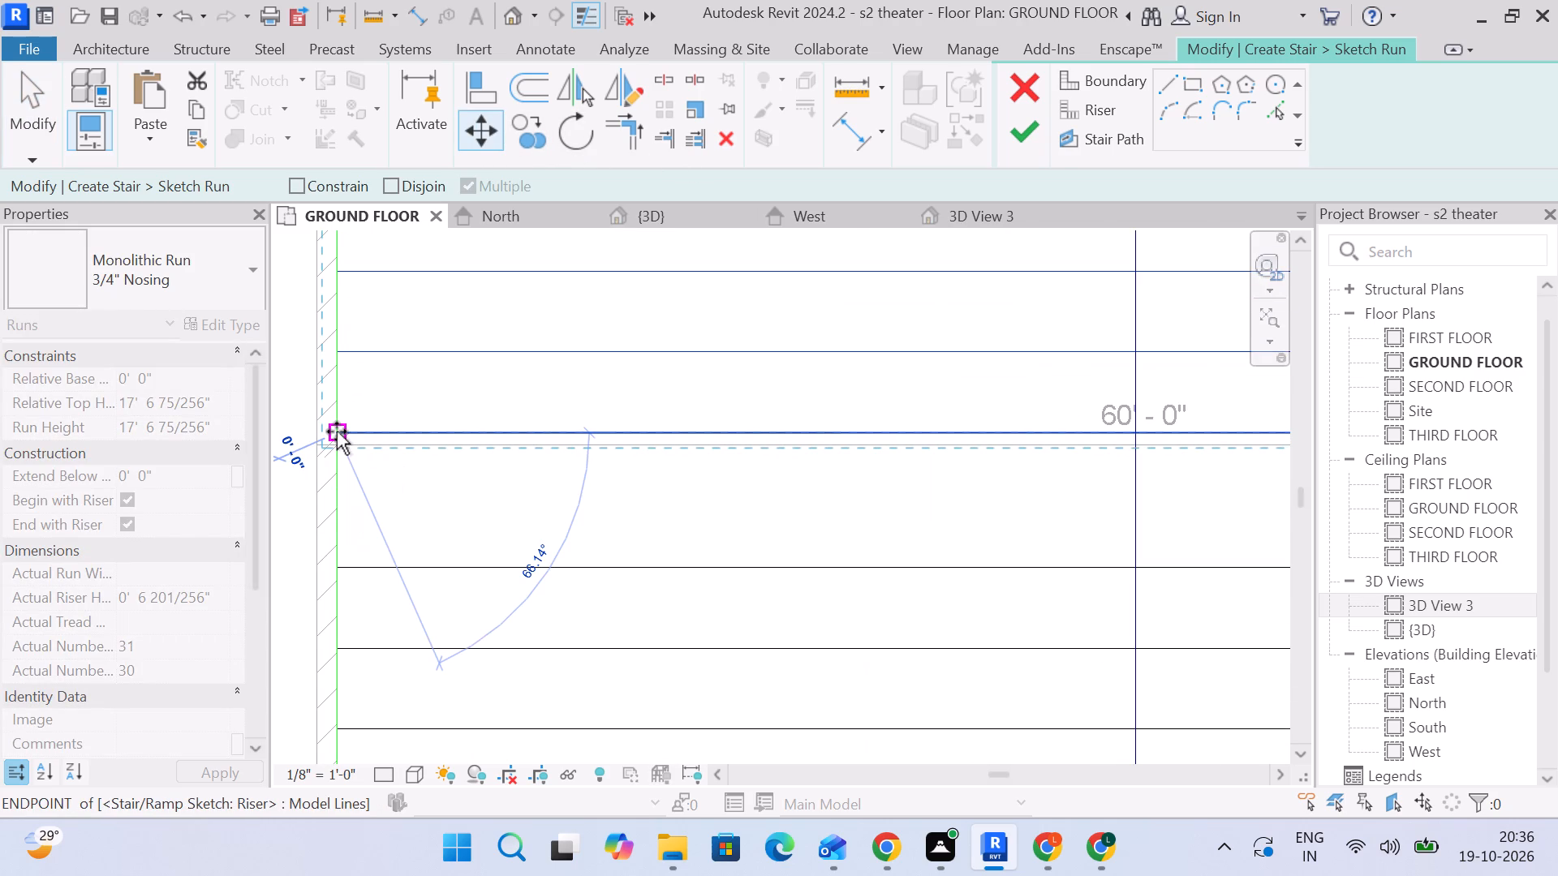
pyautogui.scroll(-1, 338, 415)
pyautogui.moveTo(338, 415); pyautogui.dragTo(562, 441, button='middle')
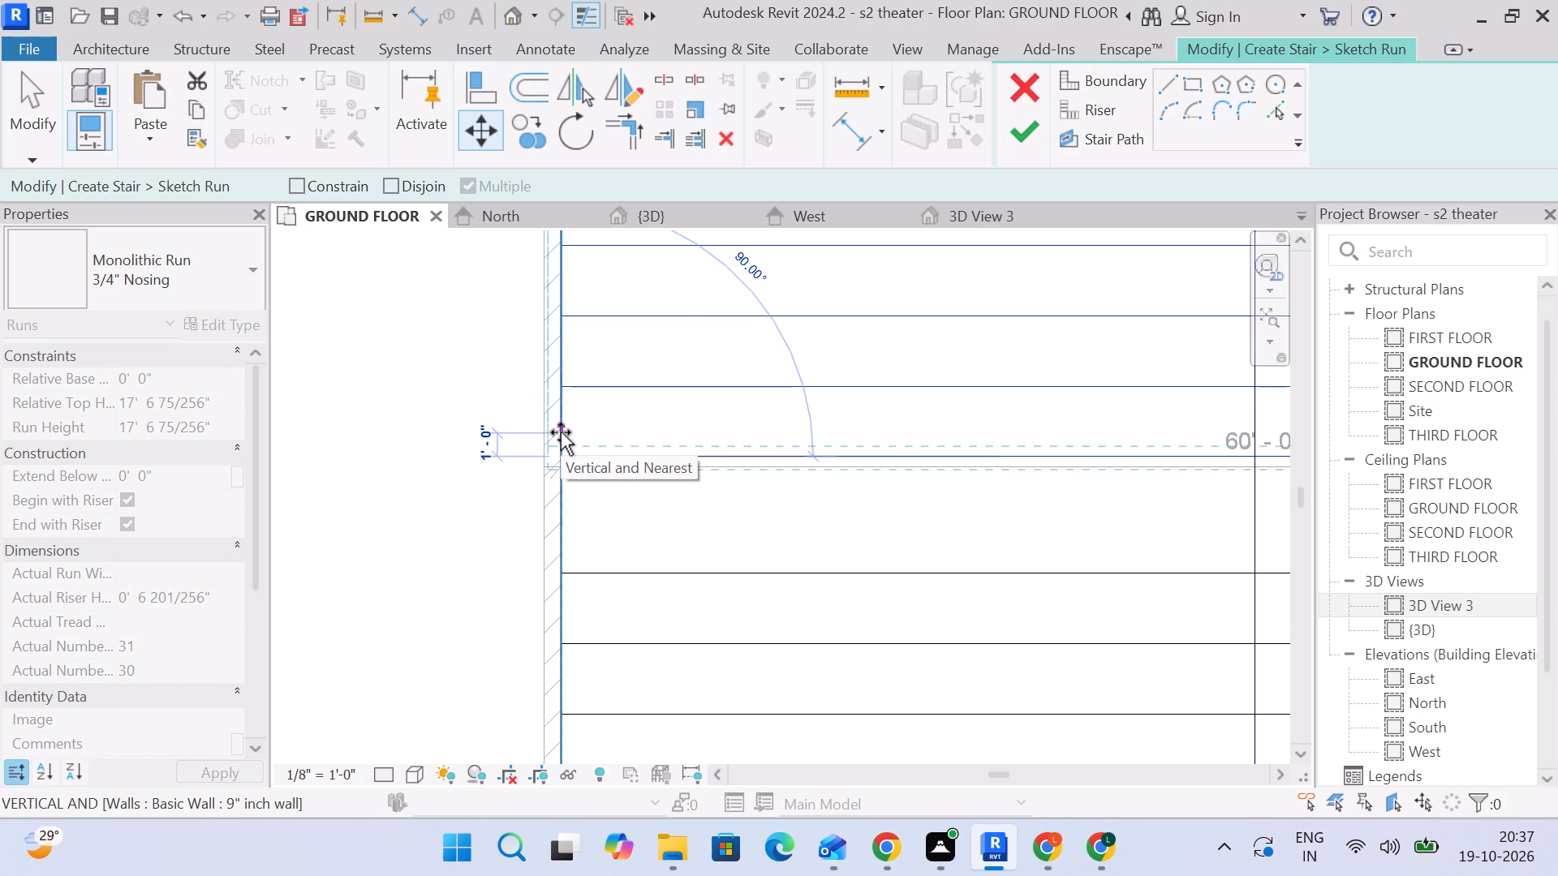
pyautogui.click(560, 433)
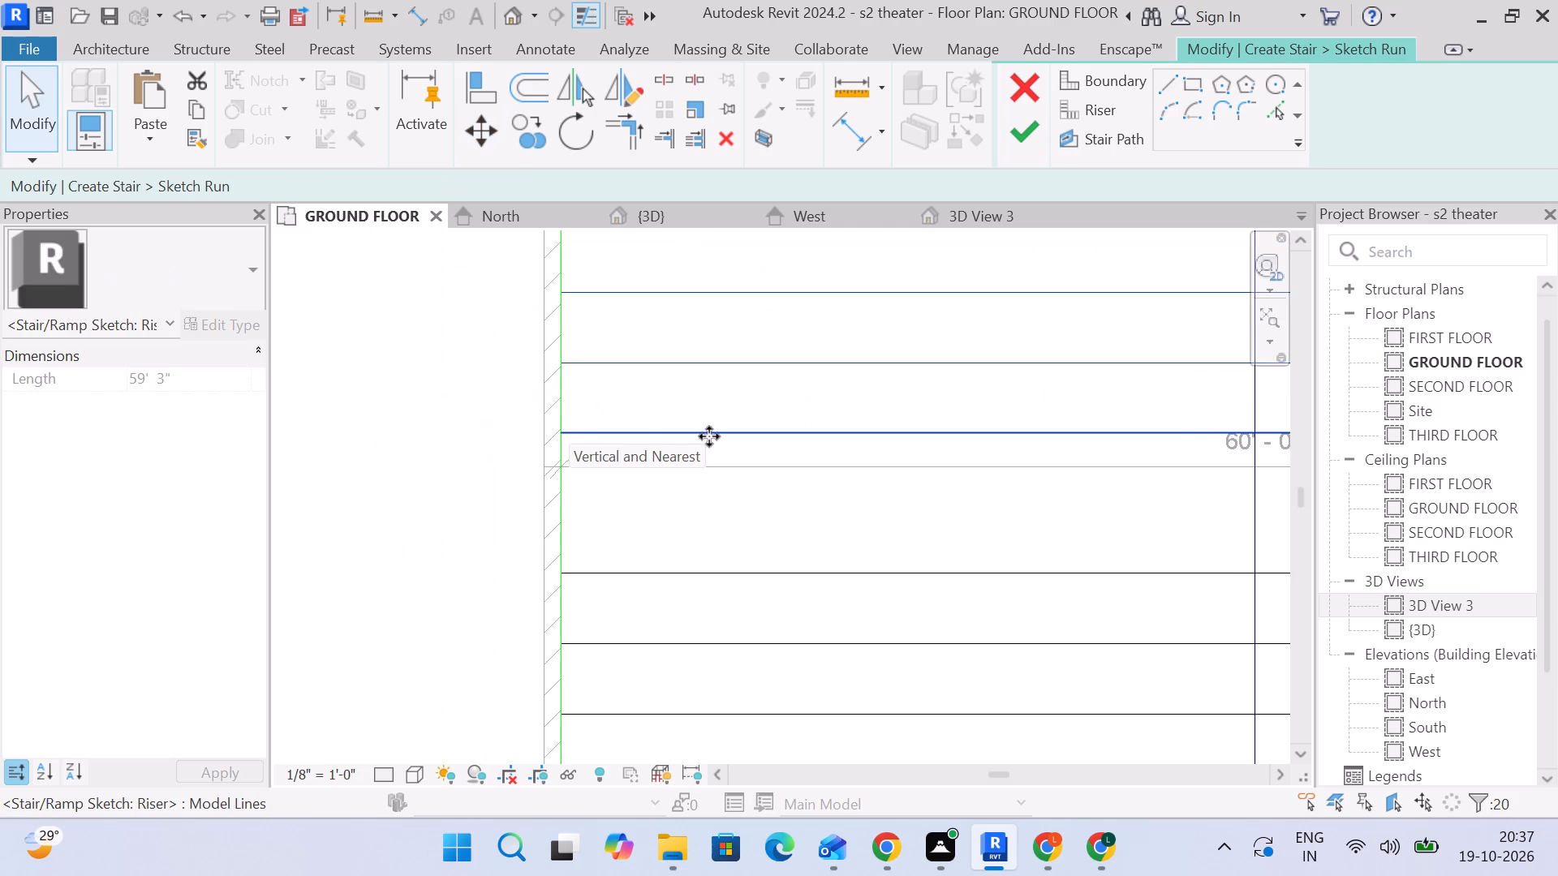
pyautogui.scroll(-4, 709, 436)
pyautogui.moveTo(730, 450); pyautogui.dragTo(638, 464, button='middle')
pyautogui.scroll(1, 699, 454)
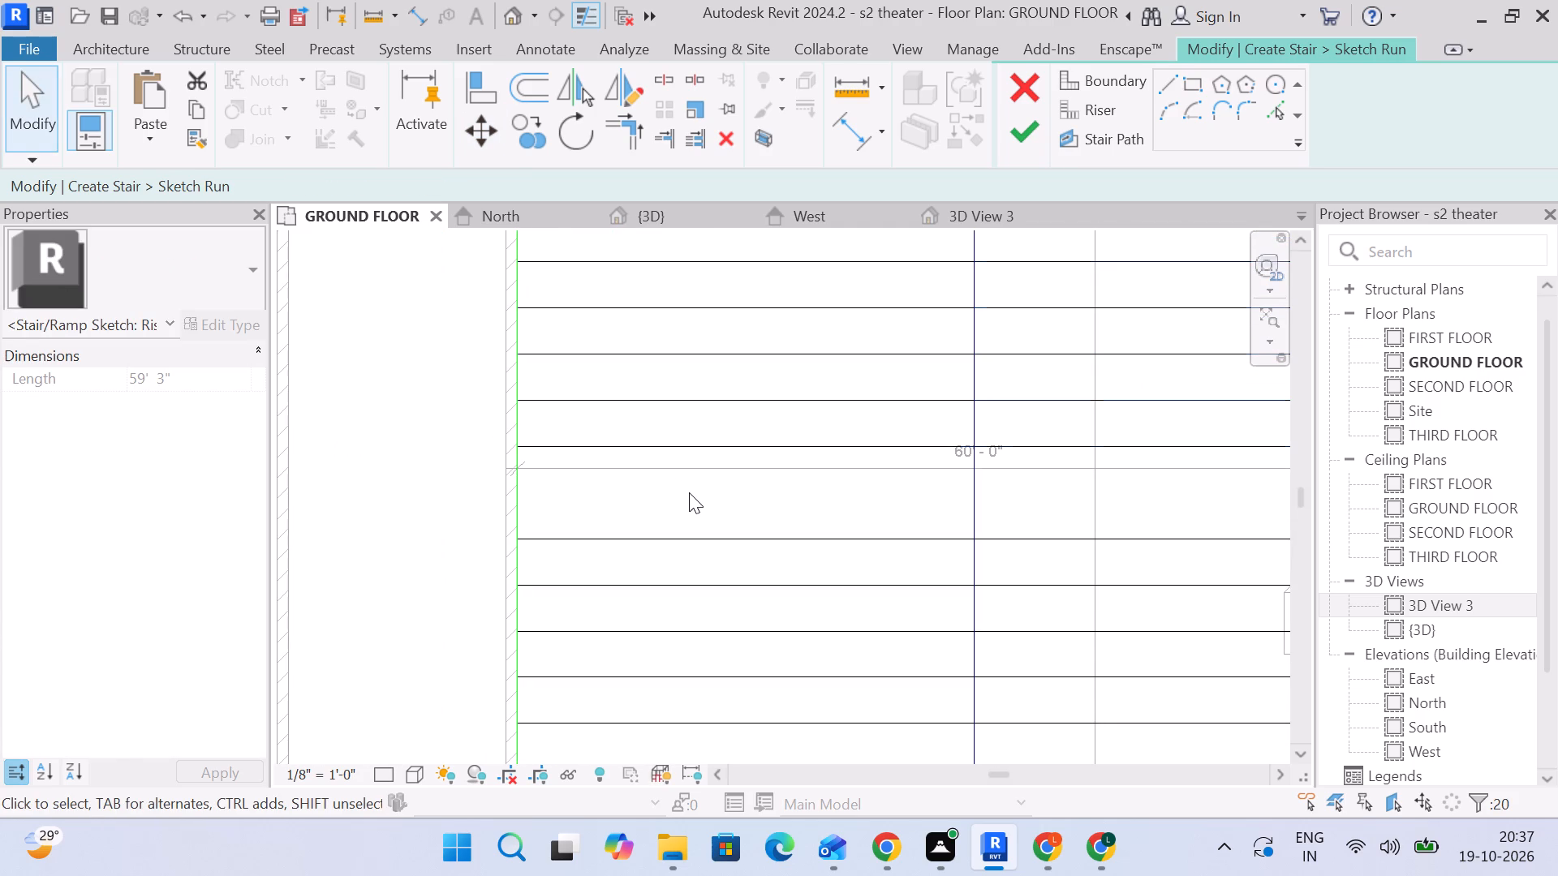
pyautogui.click(689, 492)
# Delete the three riser lines bordering and directly below the run's upper wide tread, enlarging the gap there.
pyautogui.scroll(-3, 693, 494)
pyautogui.moveTo(722, 498); pyautogui.dragTo(598, 498, button='middle')
pyautogui.scroll(2, 608, 465)
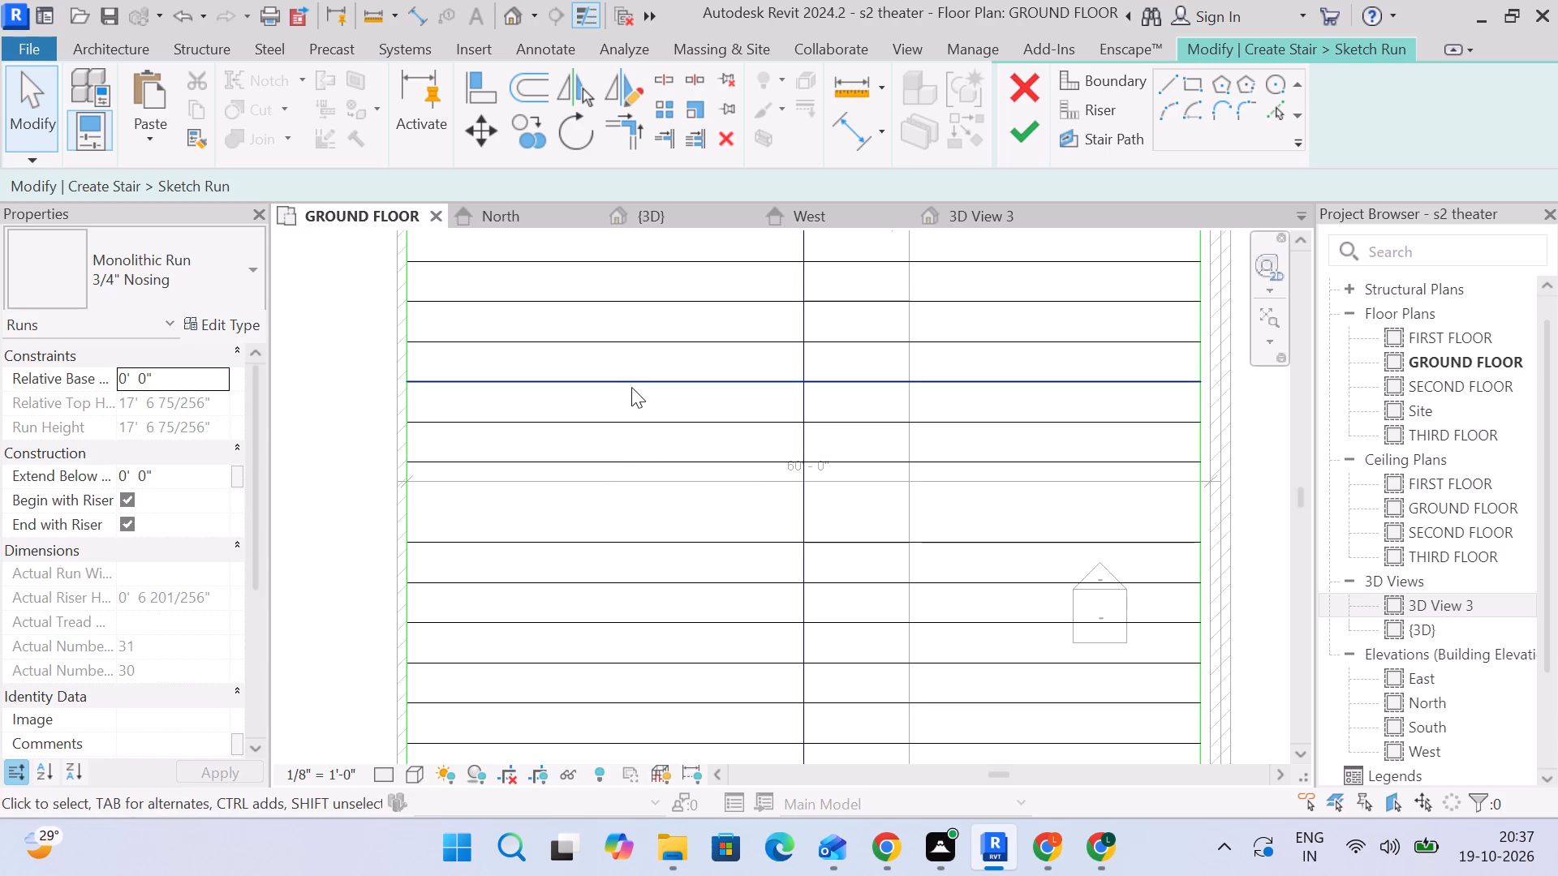
pyautogui.moveTo(627, 359); pyautogui.dragTo(647, 505, button='middle')
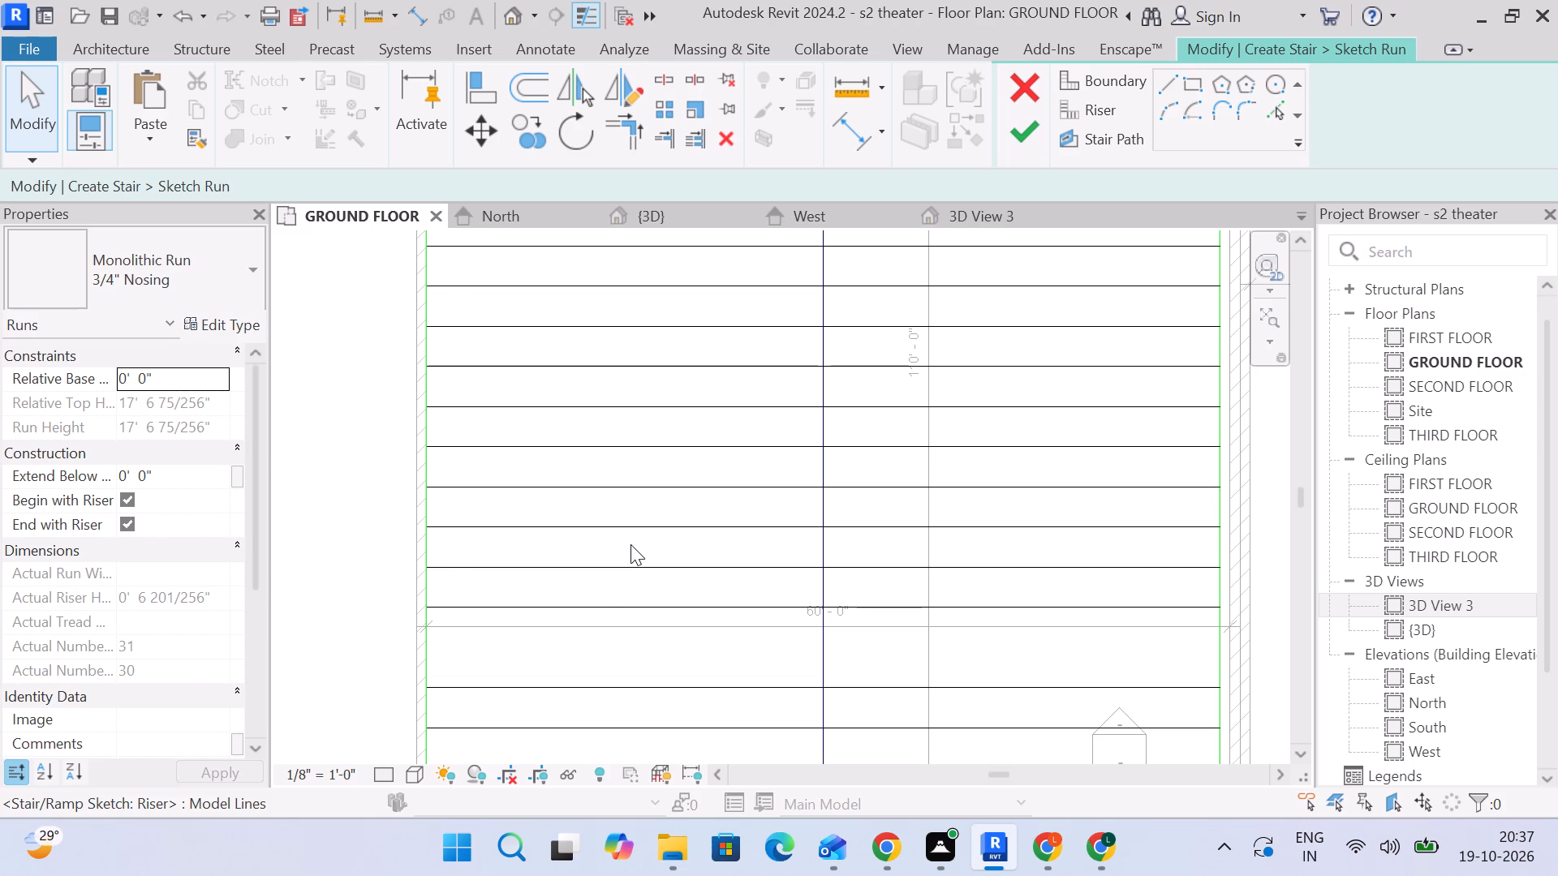
pyautogui.scroll(-3, 631, 544)
pyautogui.scroll(4, 611, 581)
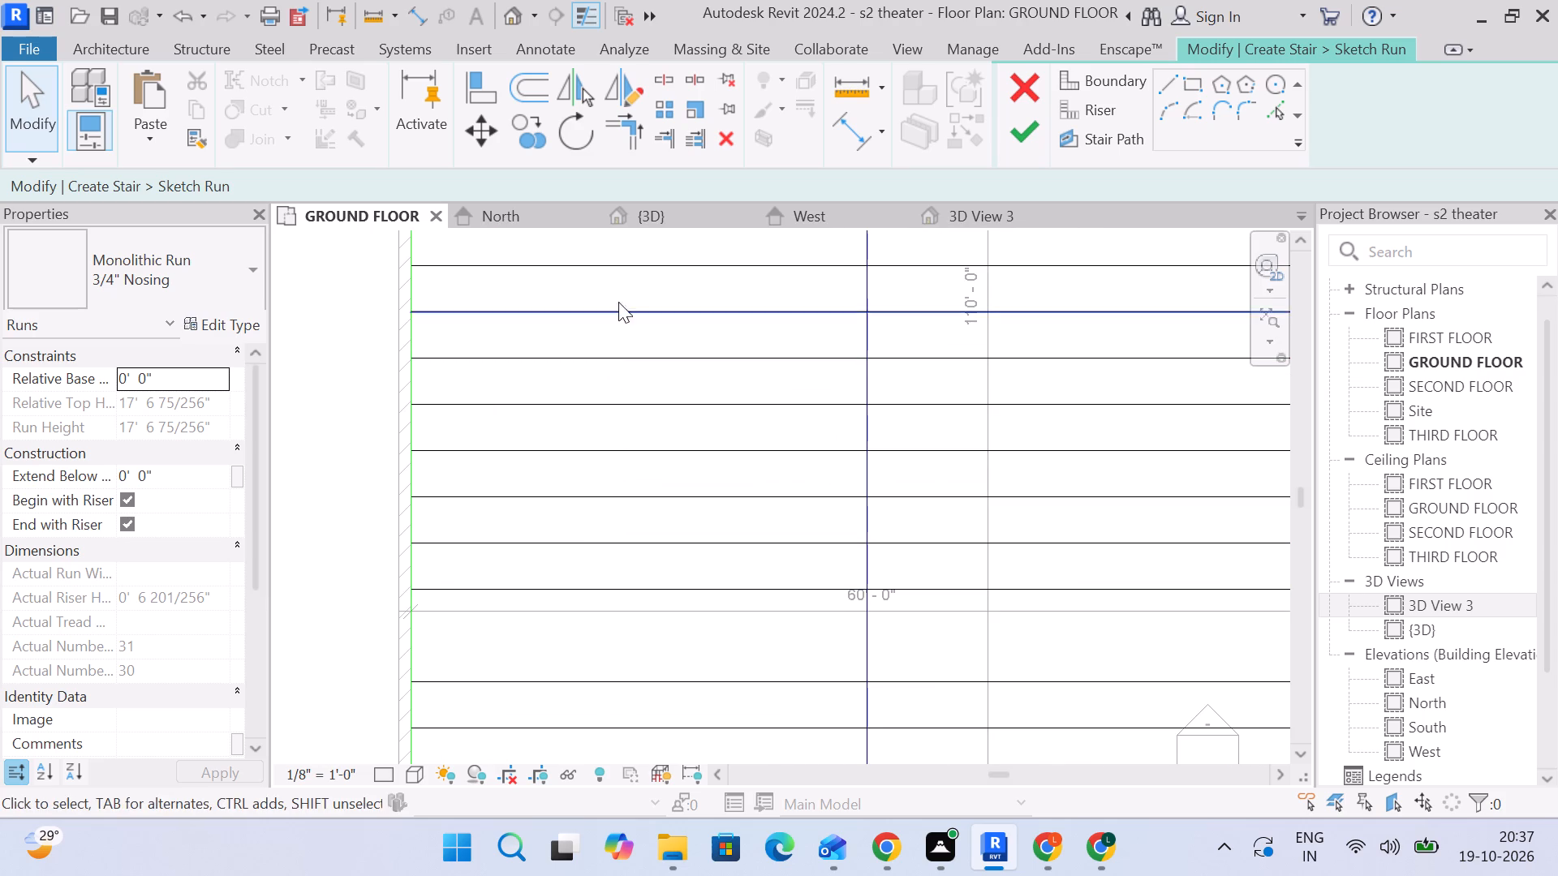
pyautogui.moveTo(596, 287); pyautogui.dragTo(592, 610, button='middle')
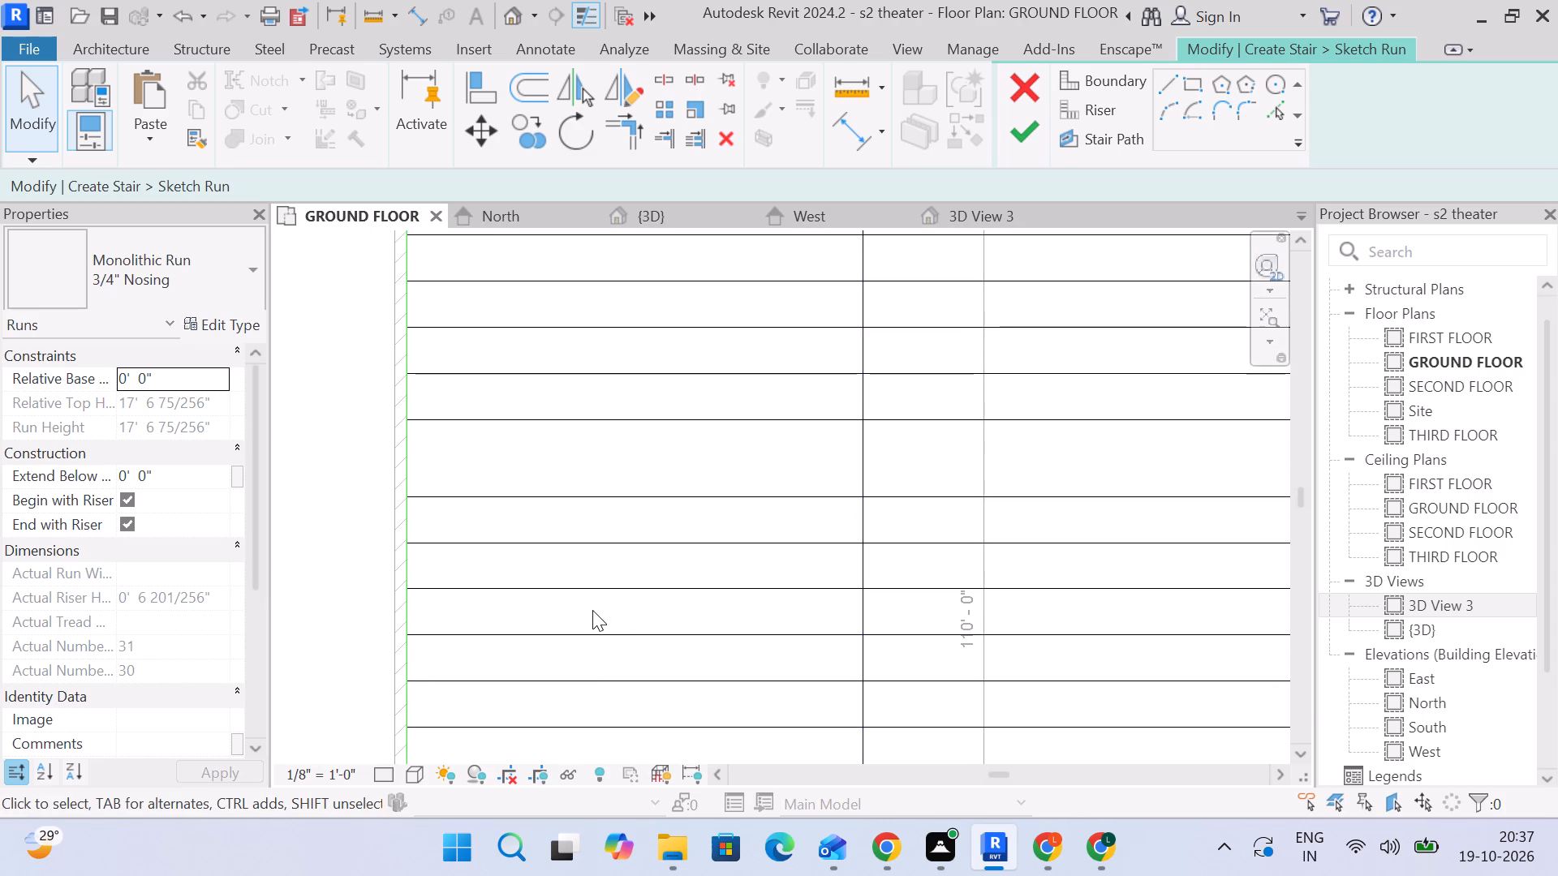
pyautogui.click(593, 587)
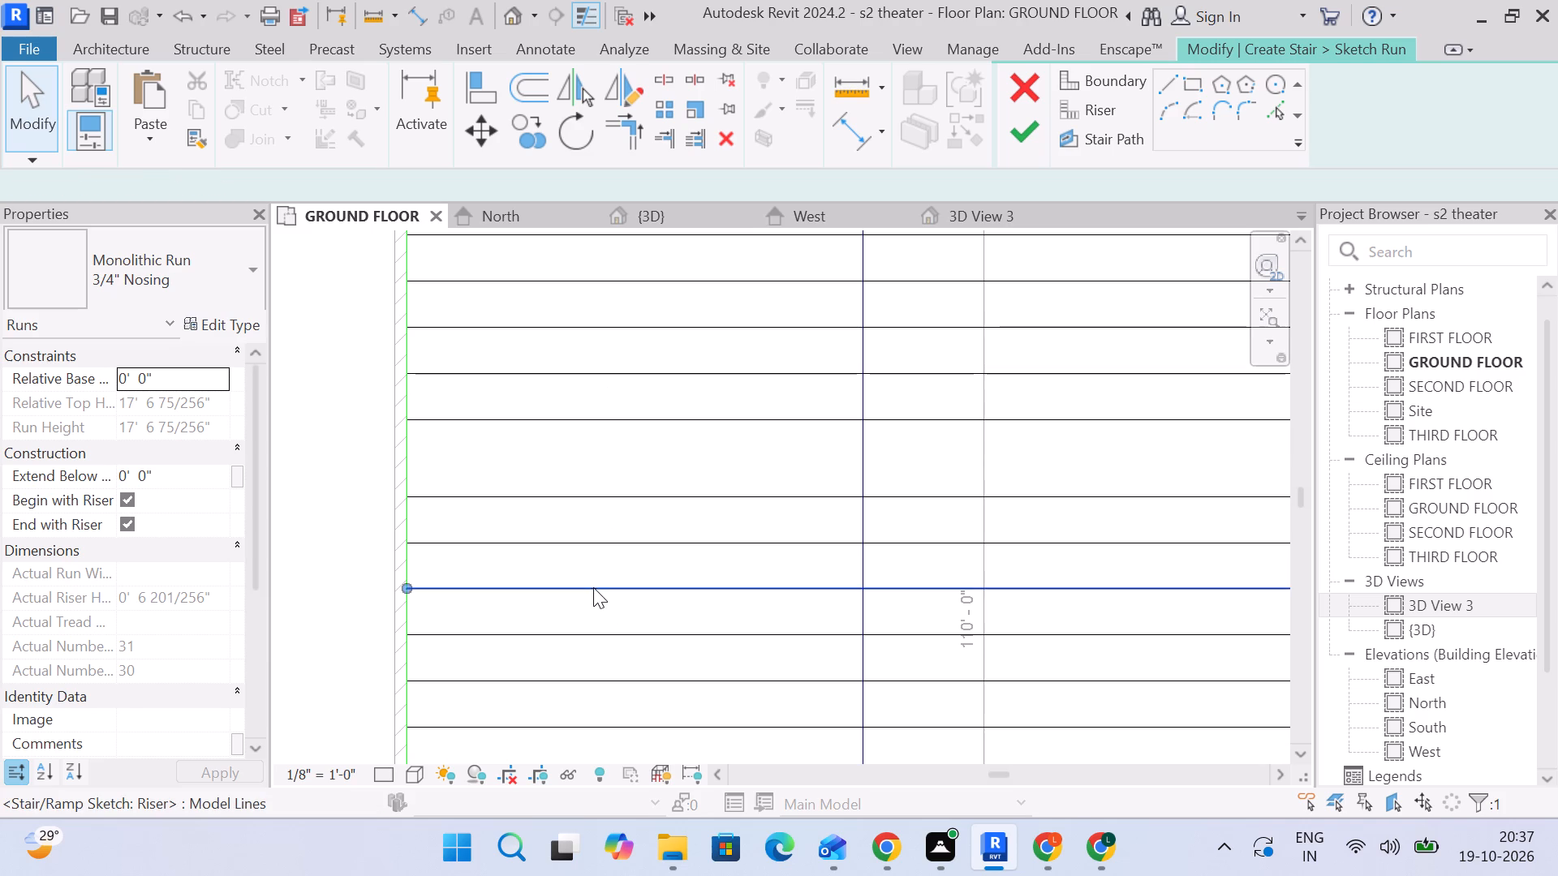
pyautogui.press('Delete')
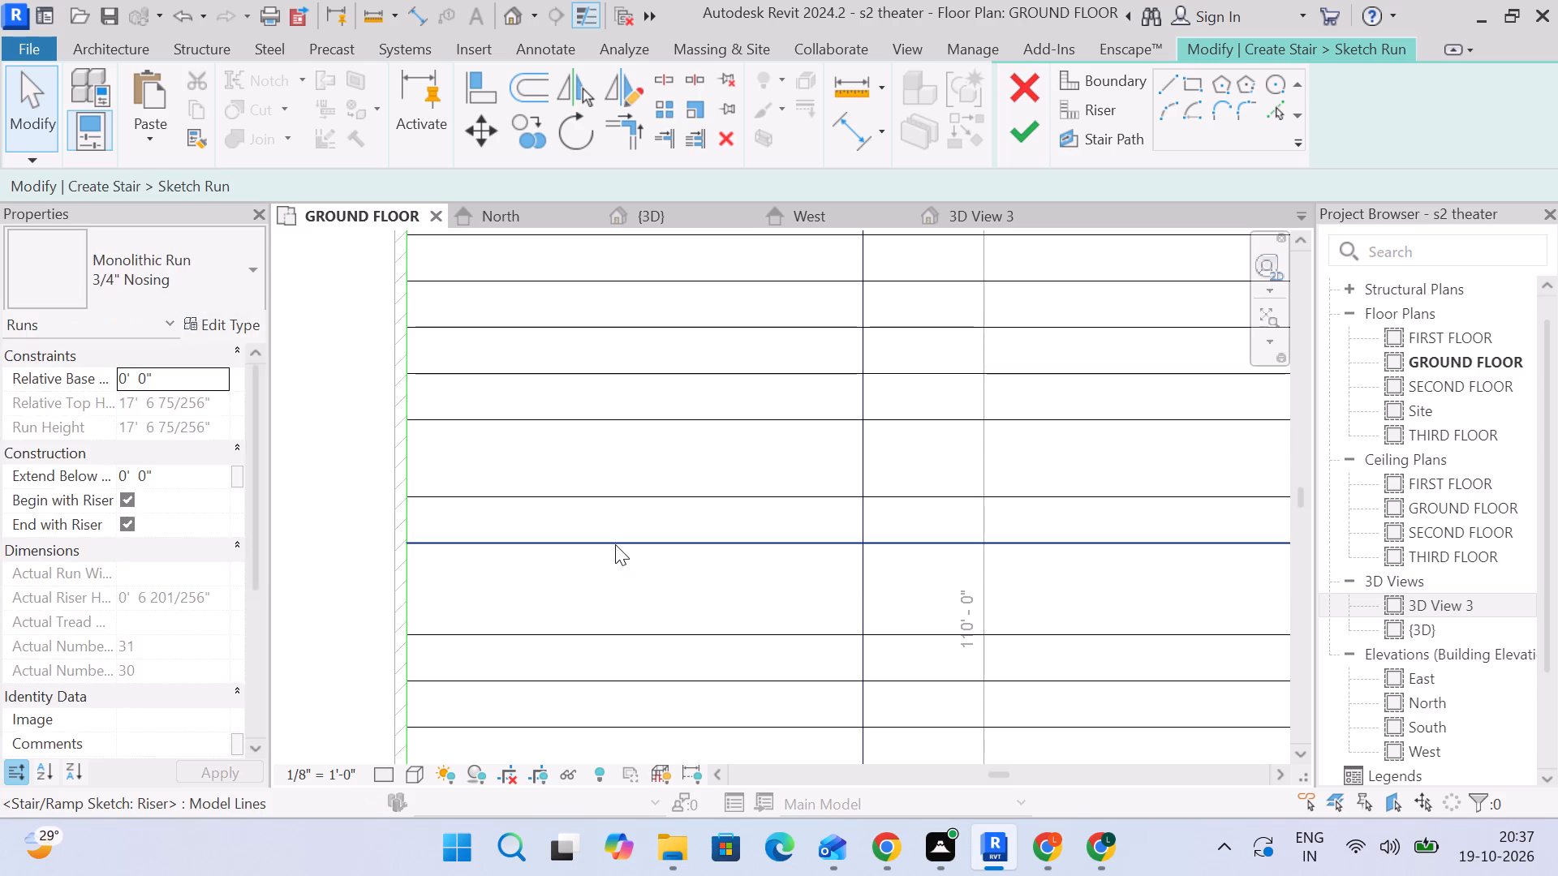
pyautogui.click(615, 544)
pyautogui.press('Delete')
pyautogui.click(626, 495)
pyautogui.press('Delete')
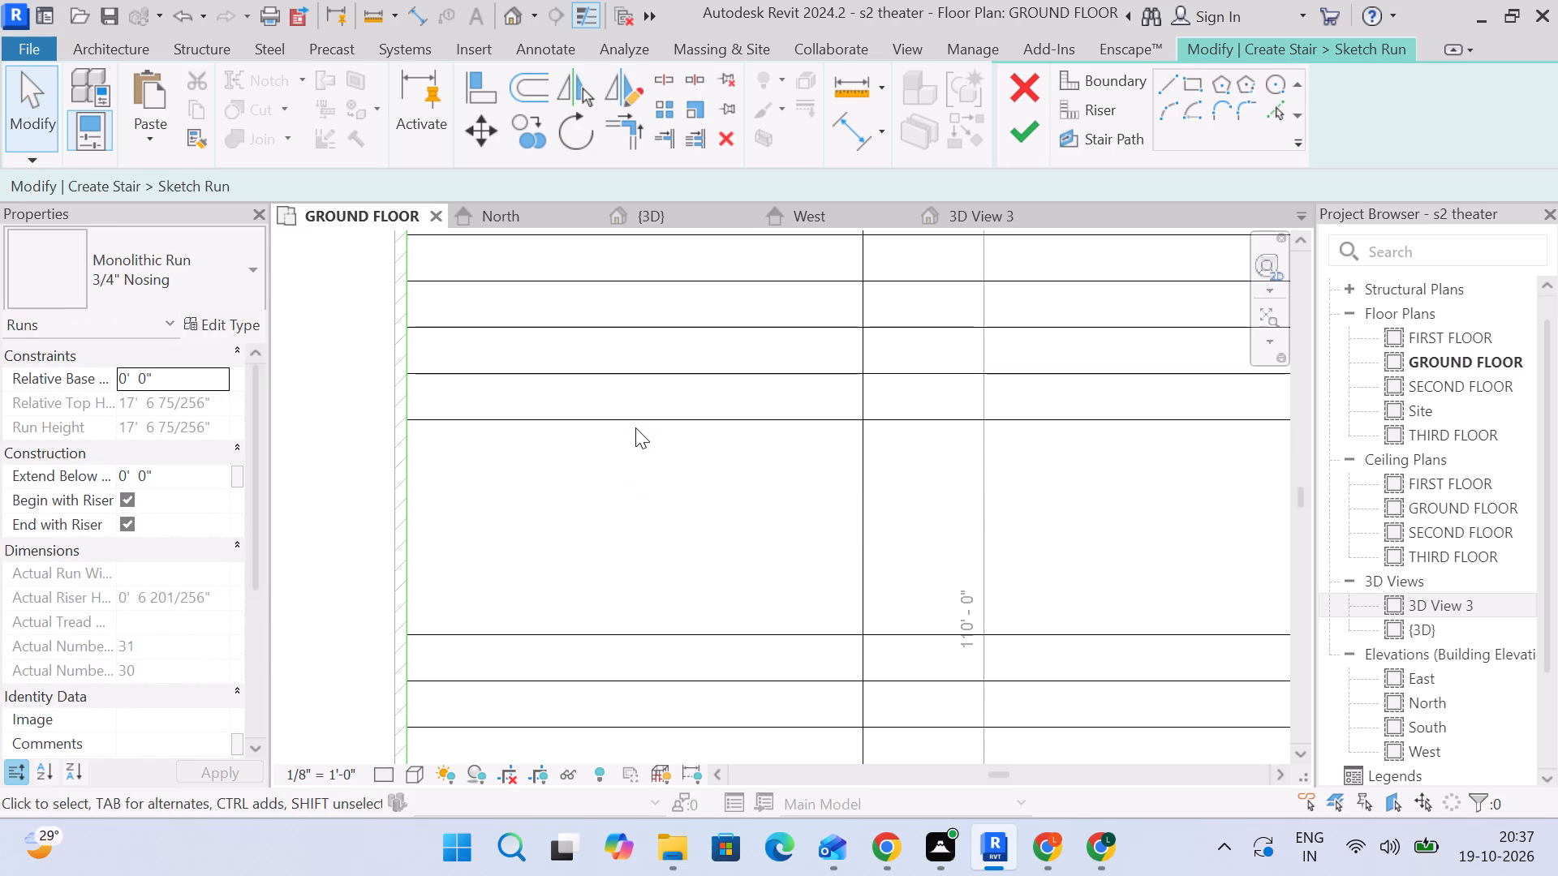
pyautogui.click(636, 422)
pyautogui.scroll(-4, 636, 442)
pyautogui.scroll(2, 1017, 526)
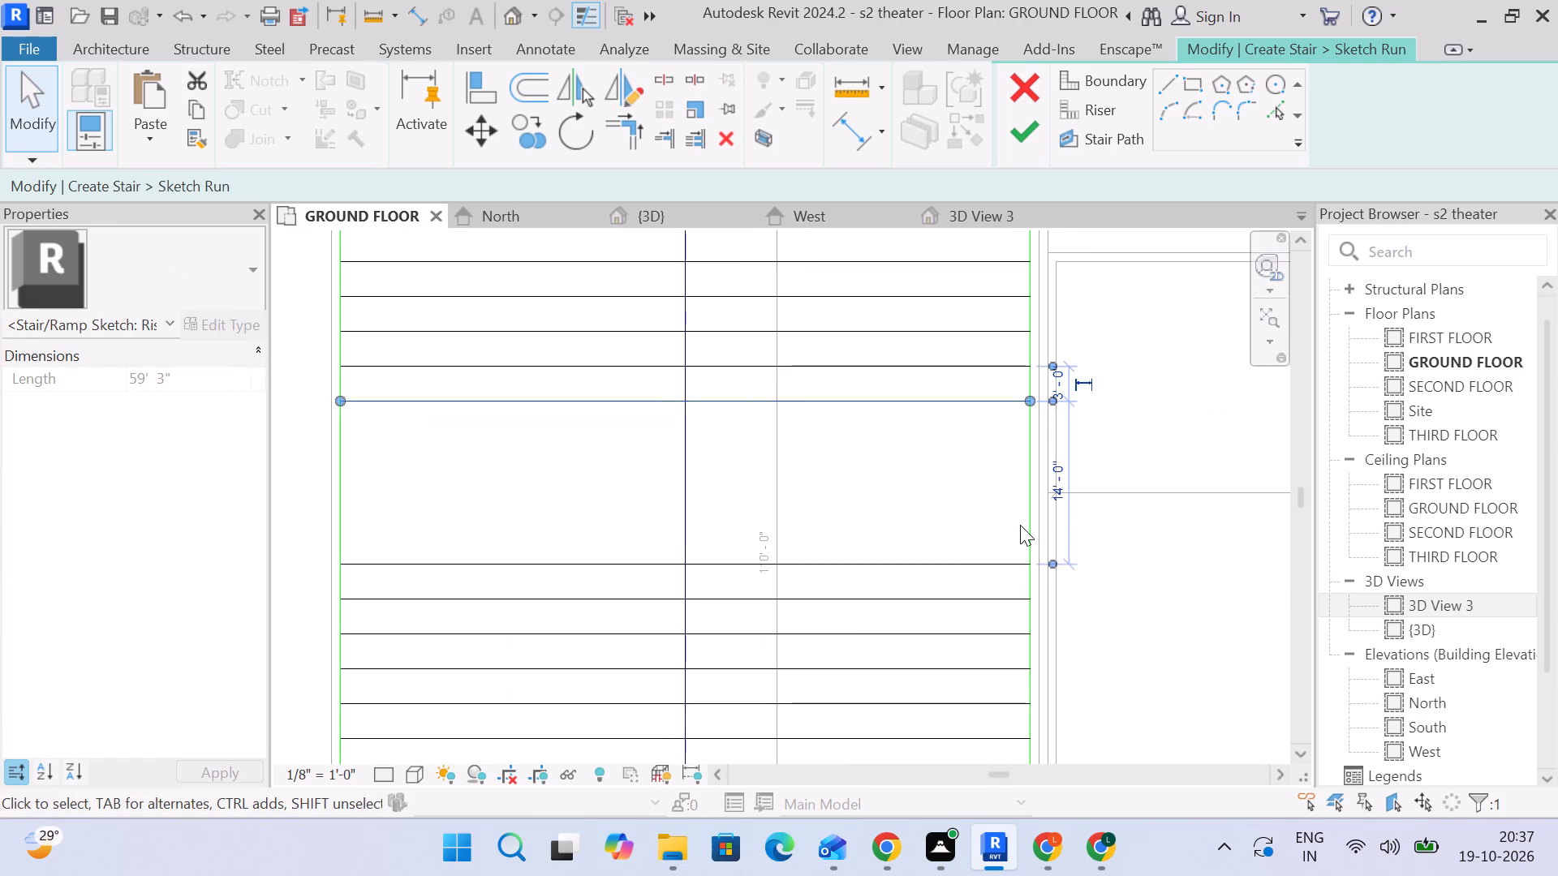
pyautogui.scroll(-3, 1020, 525)
pyautogui.click(1165, 447)
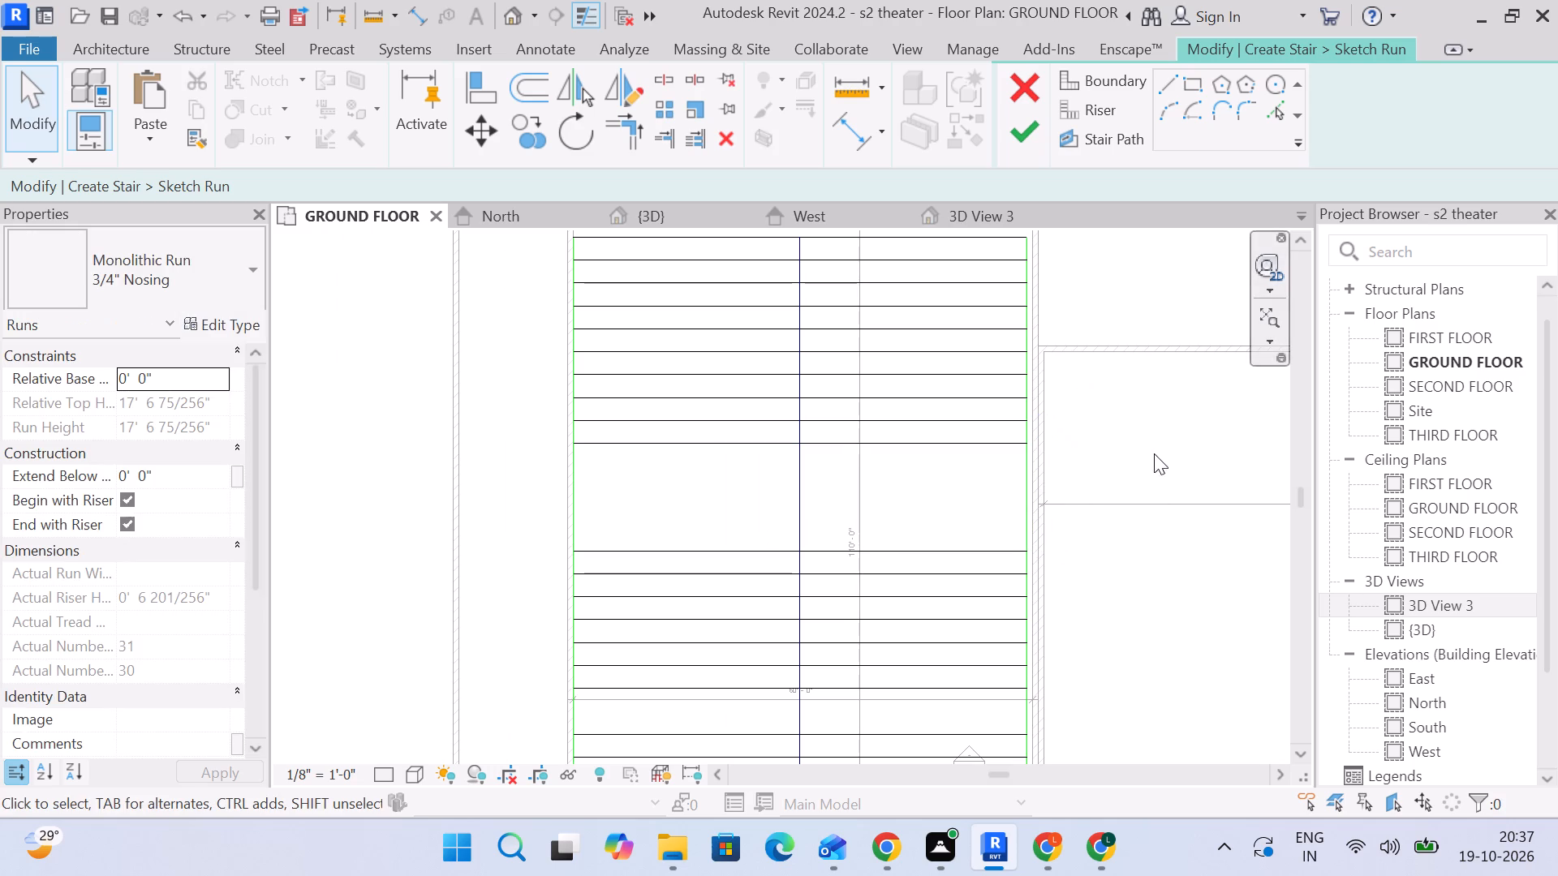
pyautogui.scroll(-3, 1151, 462)
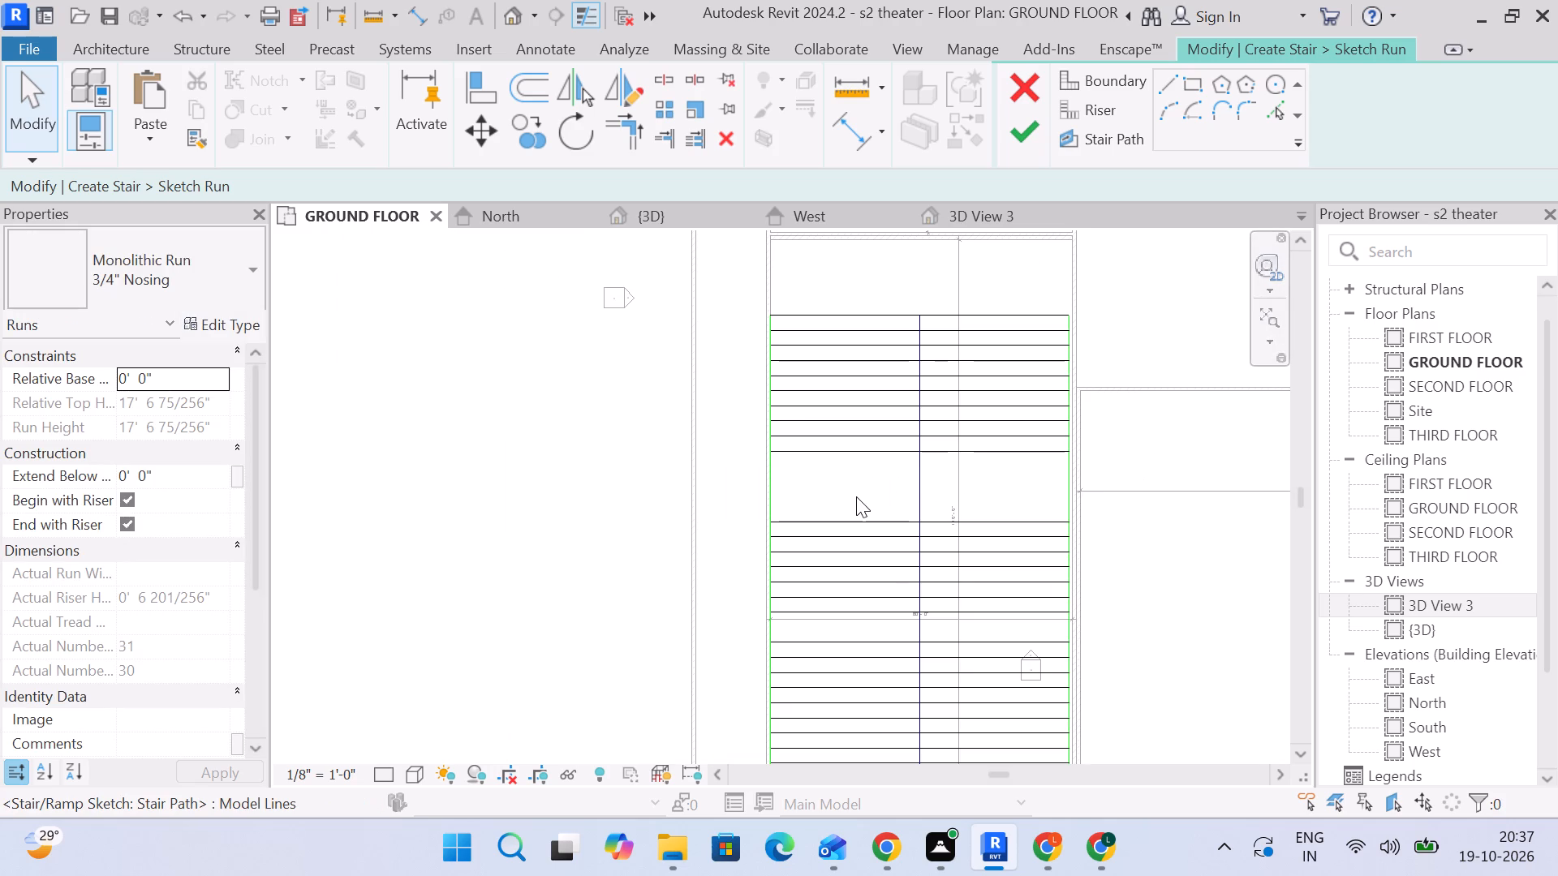
# Move the ten riser lines above the run's upper wide tread downward by 8'-0", narrowing that tread.
pyautogui.moveTo(855, 496); pyautogui.dragTo(803, 298)
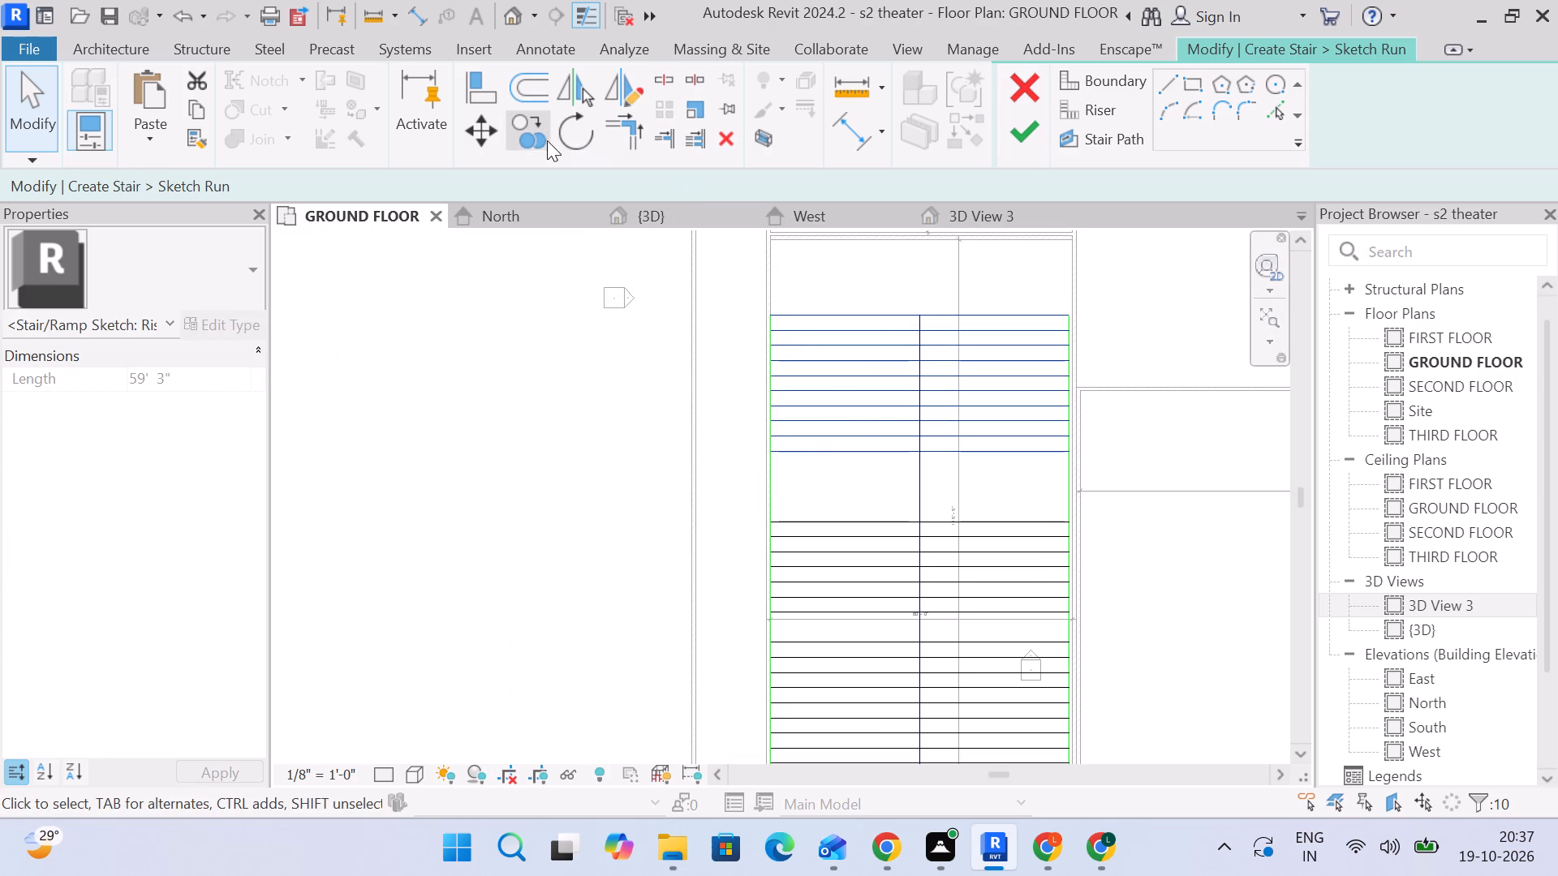
pyautogui.click(476, 135)
pyautogui.scroll(4, 932, 488)
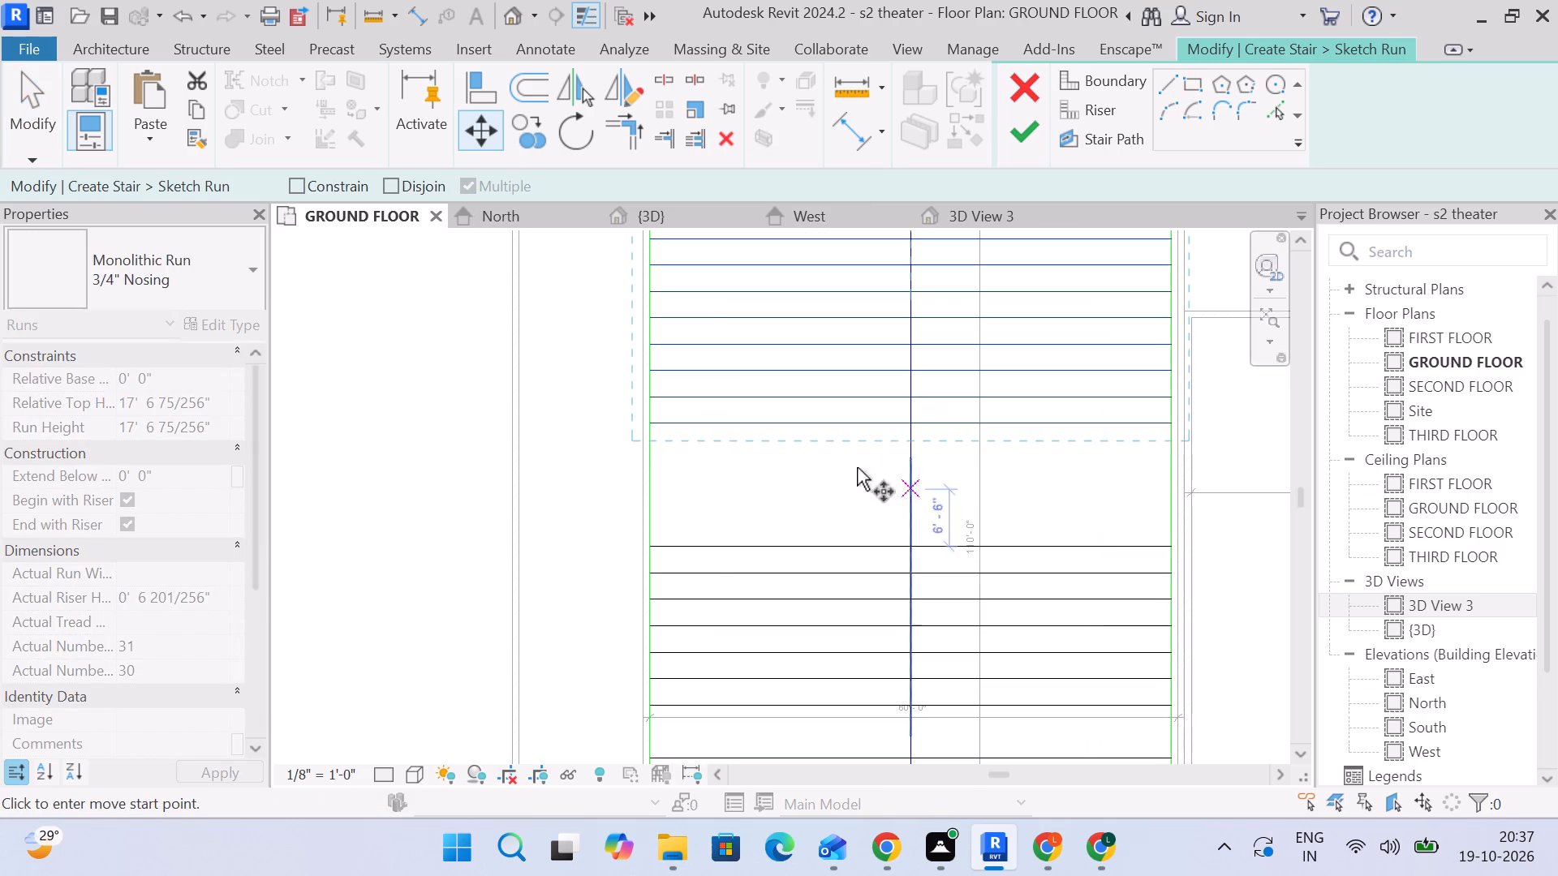
pyautogui.click(648, 421)
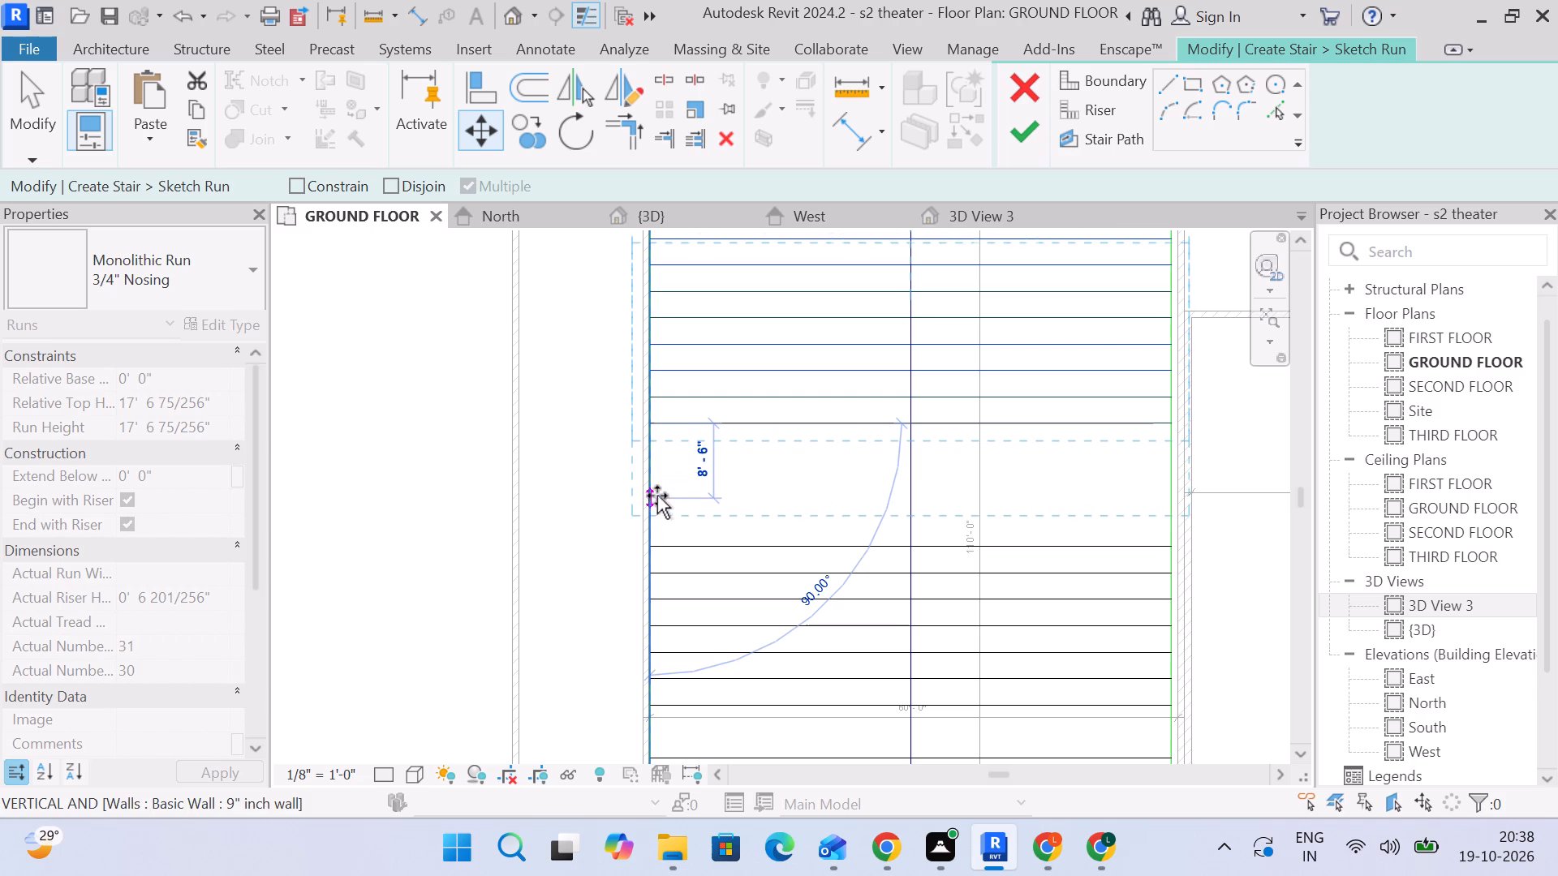
pyautogui.scroll(3, 657, 496)
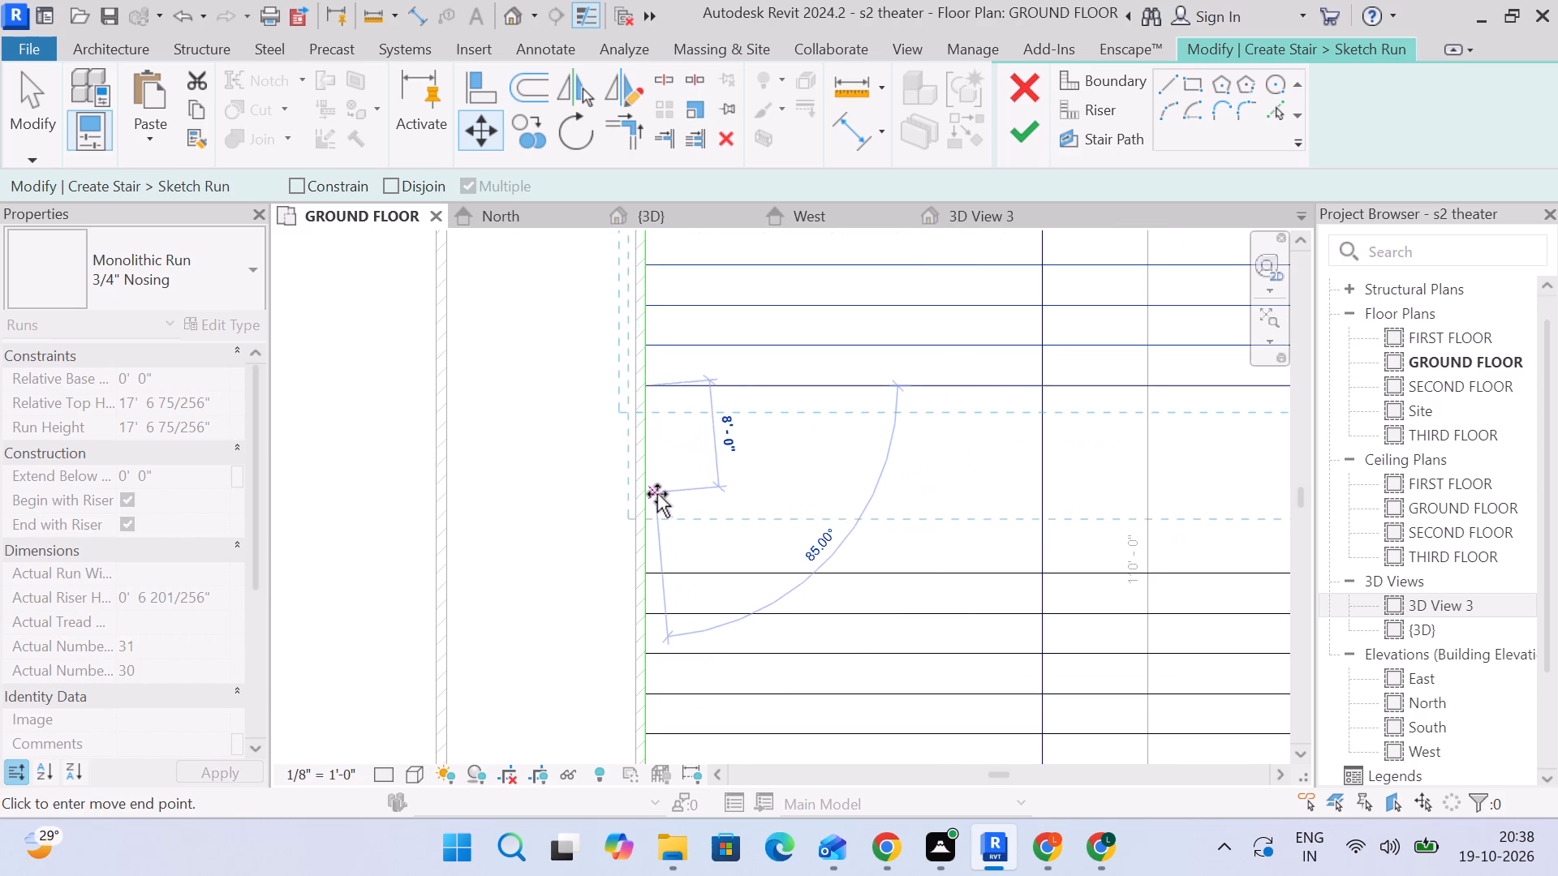
pyautogui.click(646, 495)
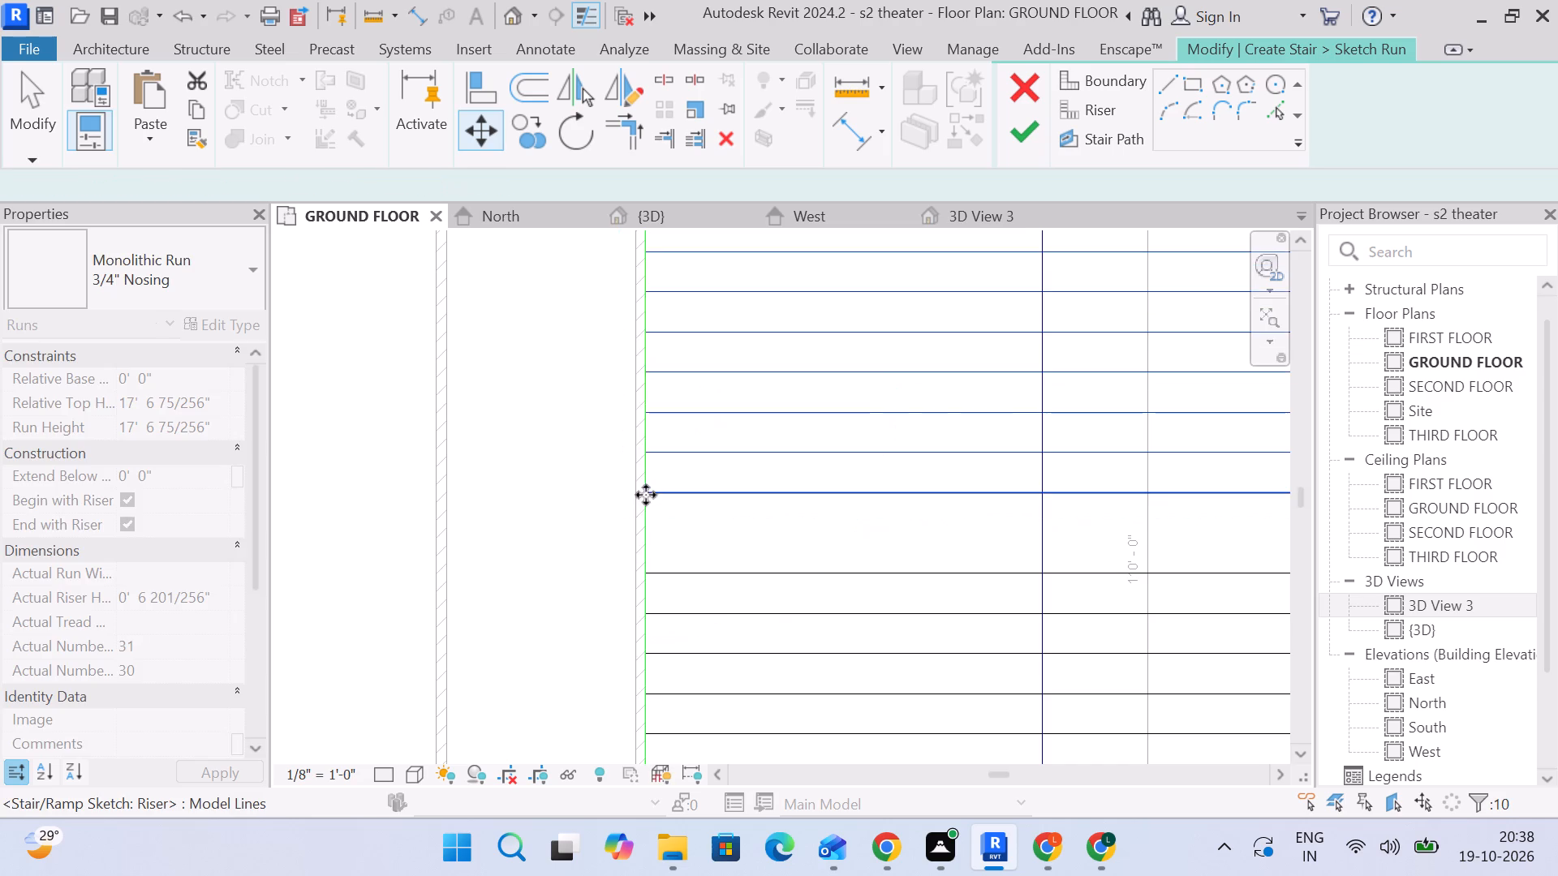
pyautogui.scroll(-5, 681, 543)
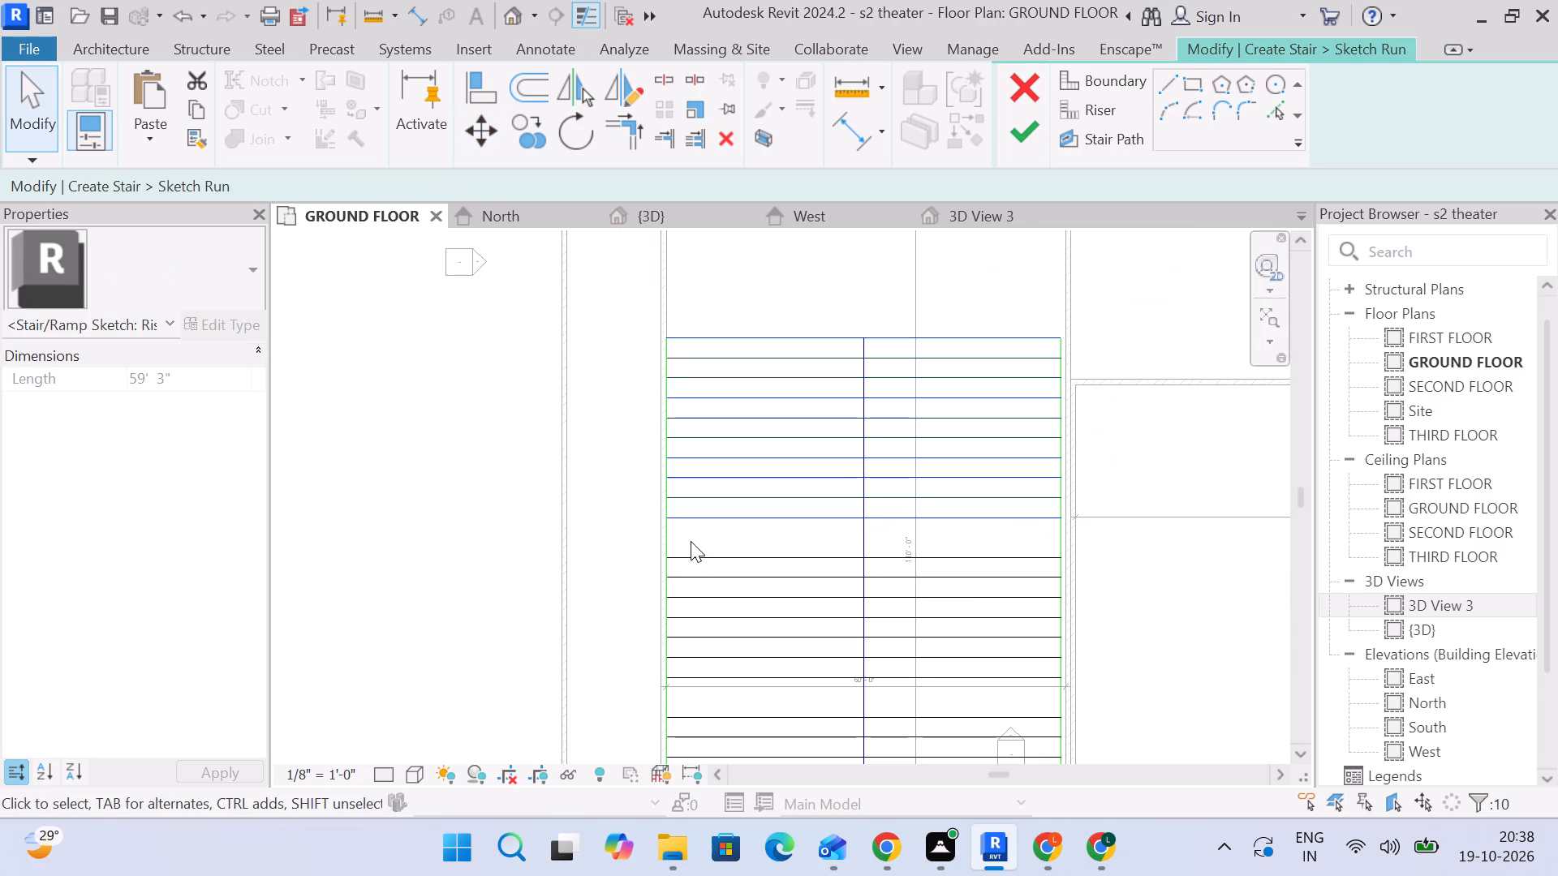
# Measure the depth of the upper wide tread between its two bordering riser lines.
pyautogui.scroll(4, 691, 540)
pyautogui.click(843, 131)
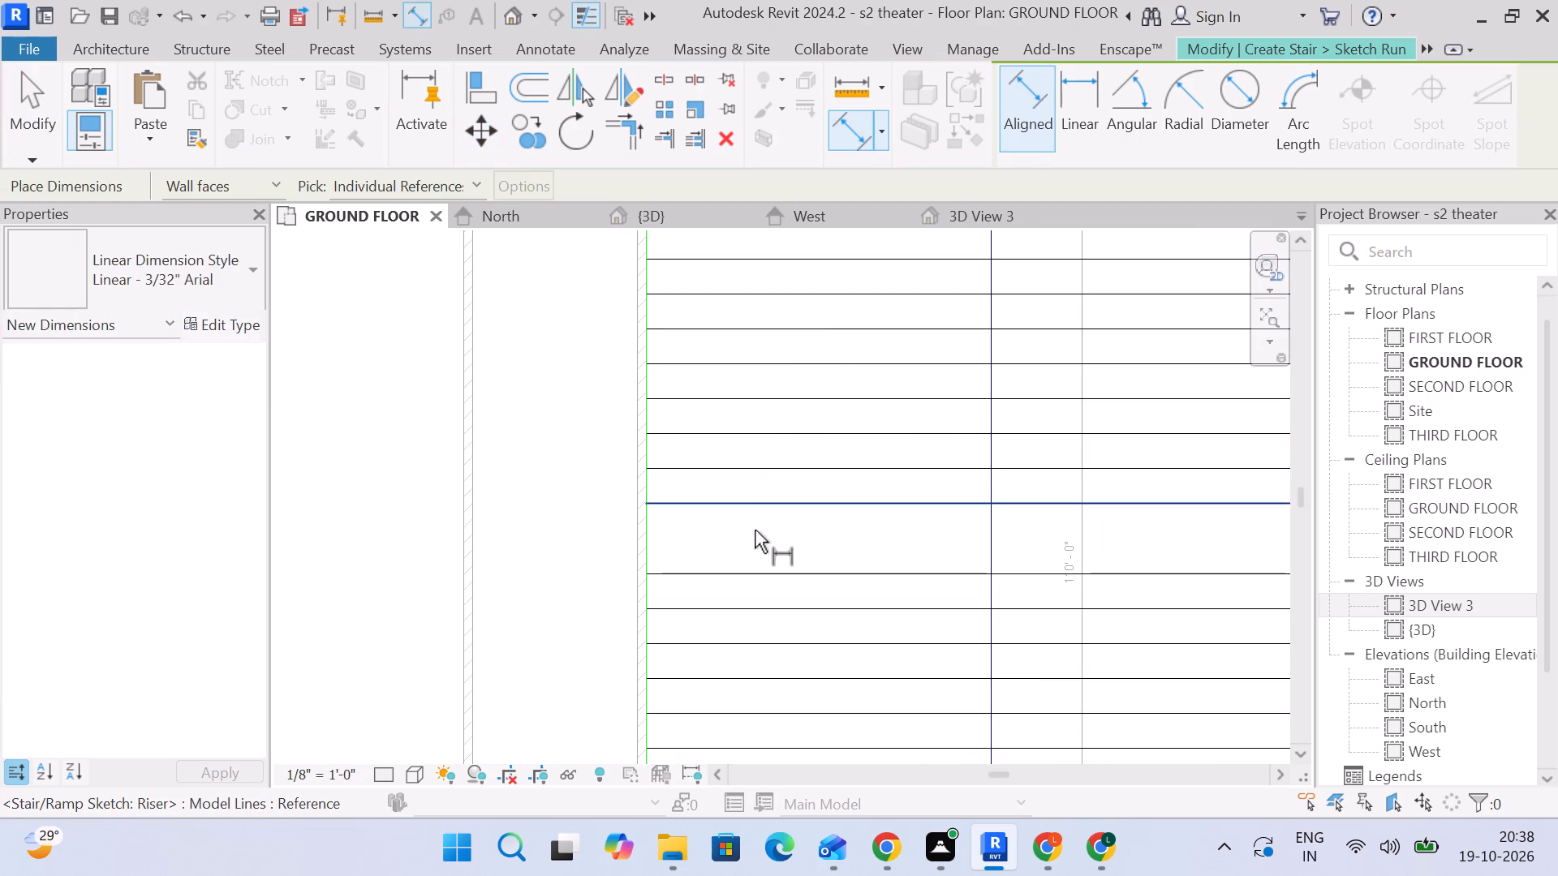
pyautogui.click(757, 501)
pyautogui.click(763, 573)
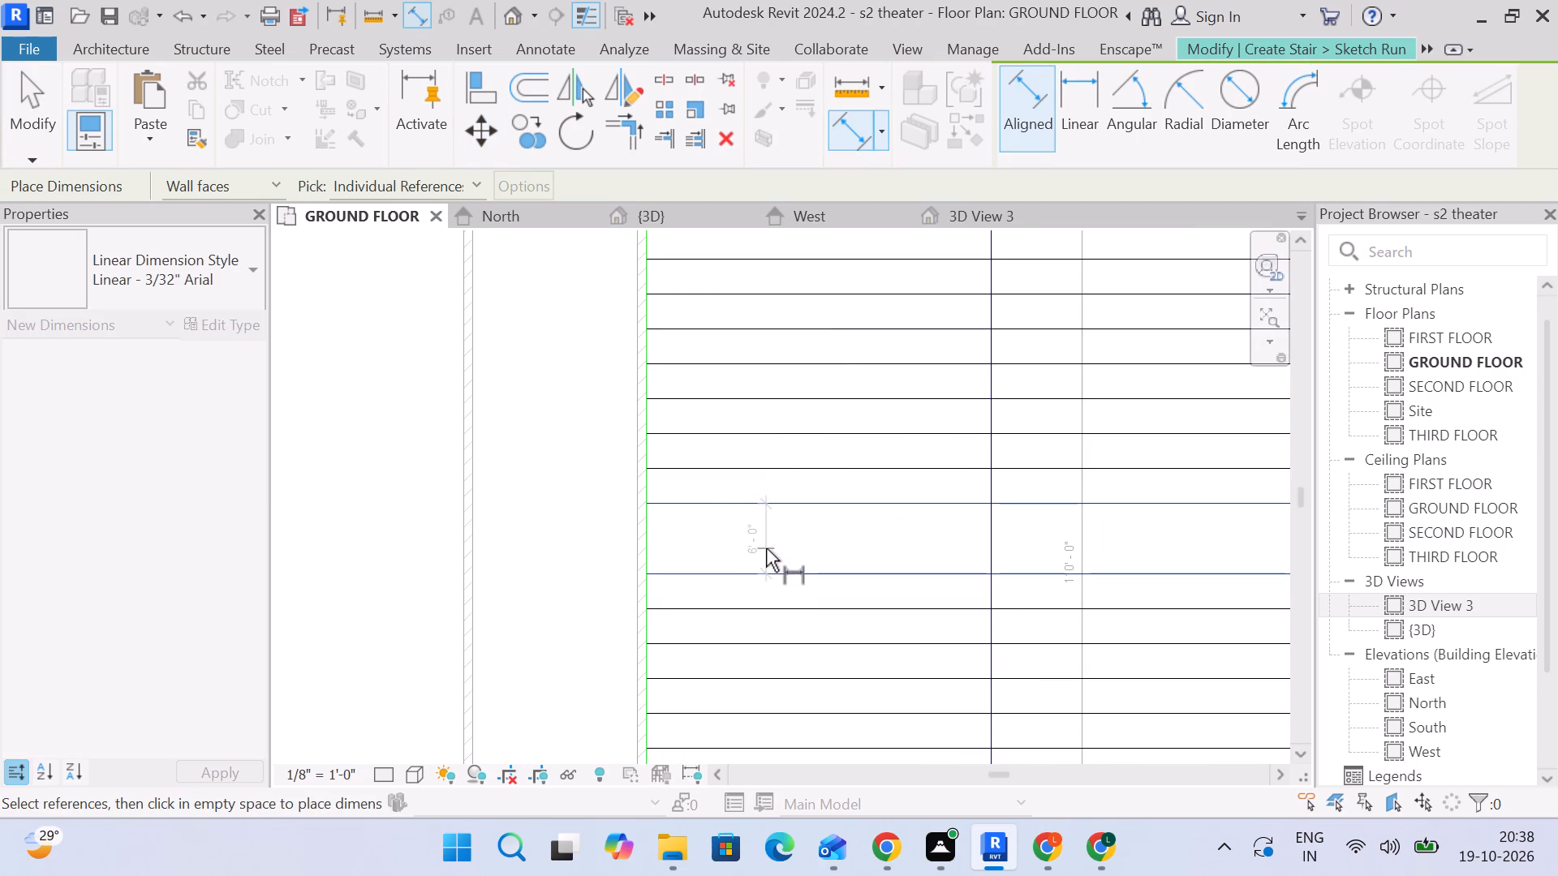
pyautogui.press('Escape')
# Measure the distance from the run's topmost riser line to the wall above it.
pyautogui.scroll(-5, 790, 547)
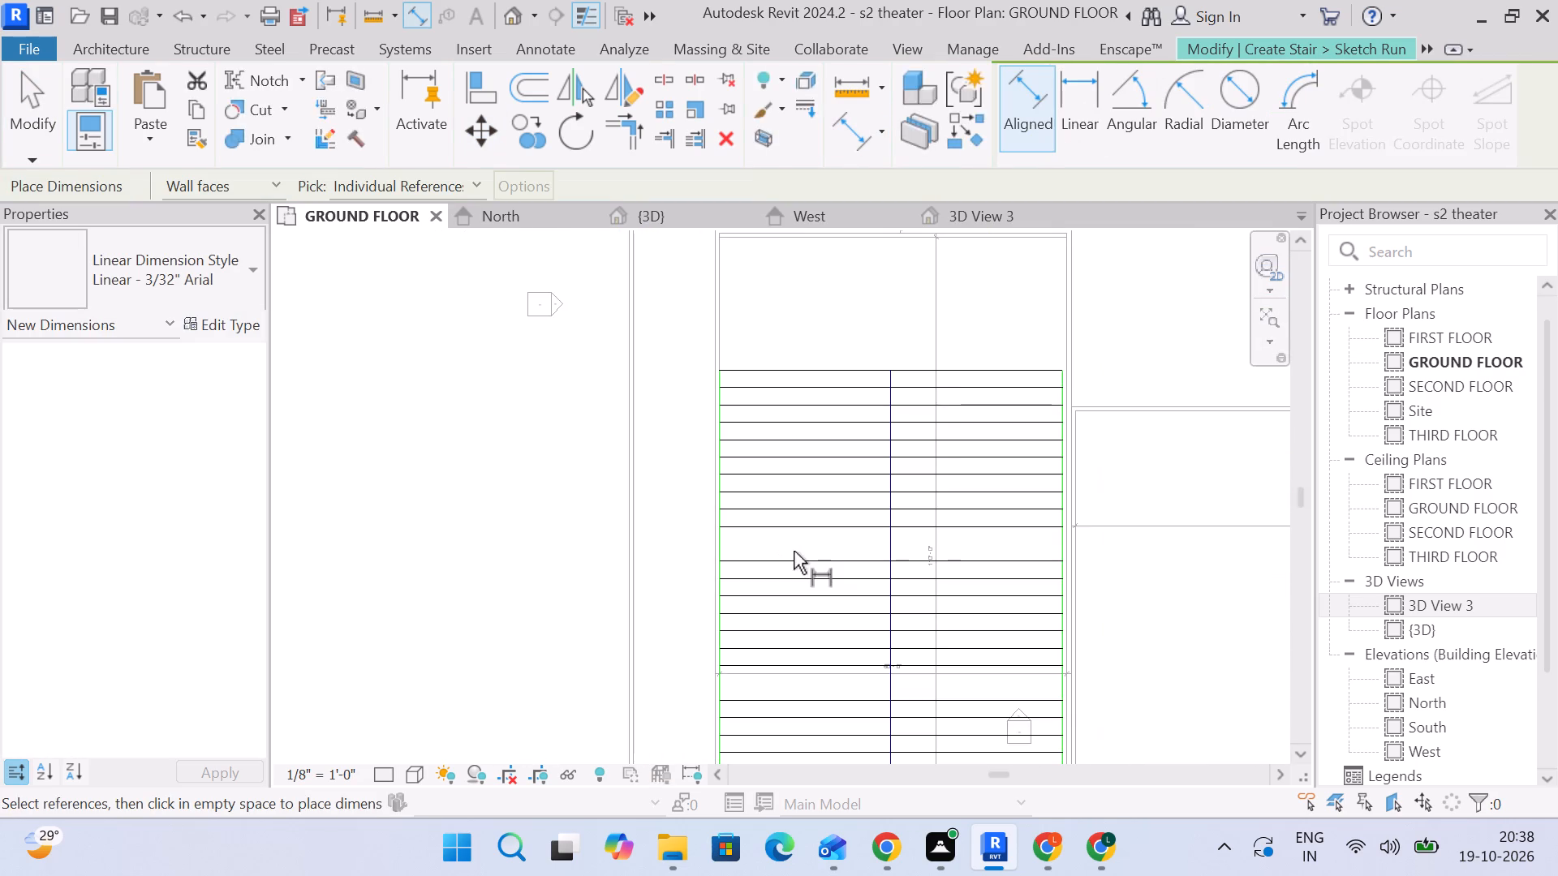
pyautogui.scroll(-1, 794, 551)
pyautogui.scroll(7, 748, 391)
pyautogui.scroll(-5, 730, 391)
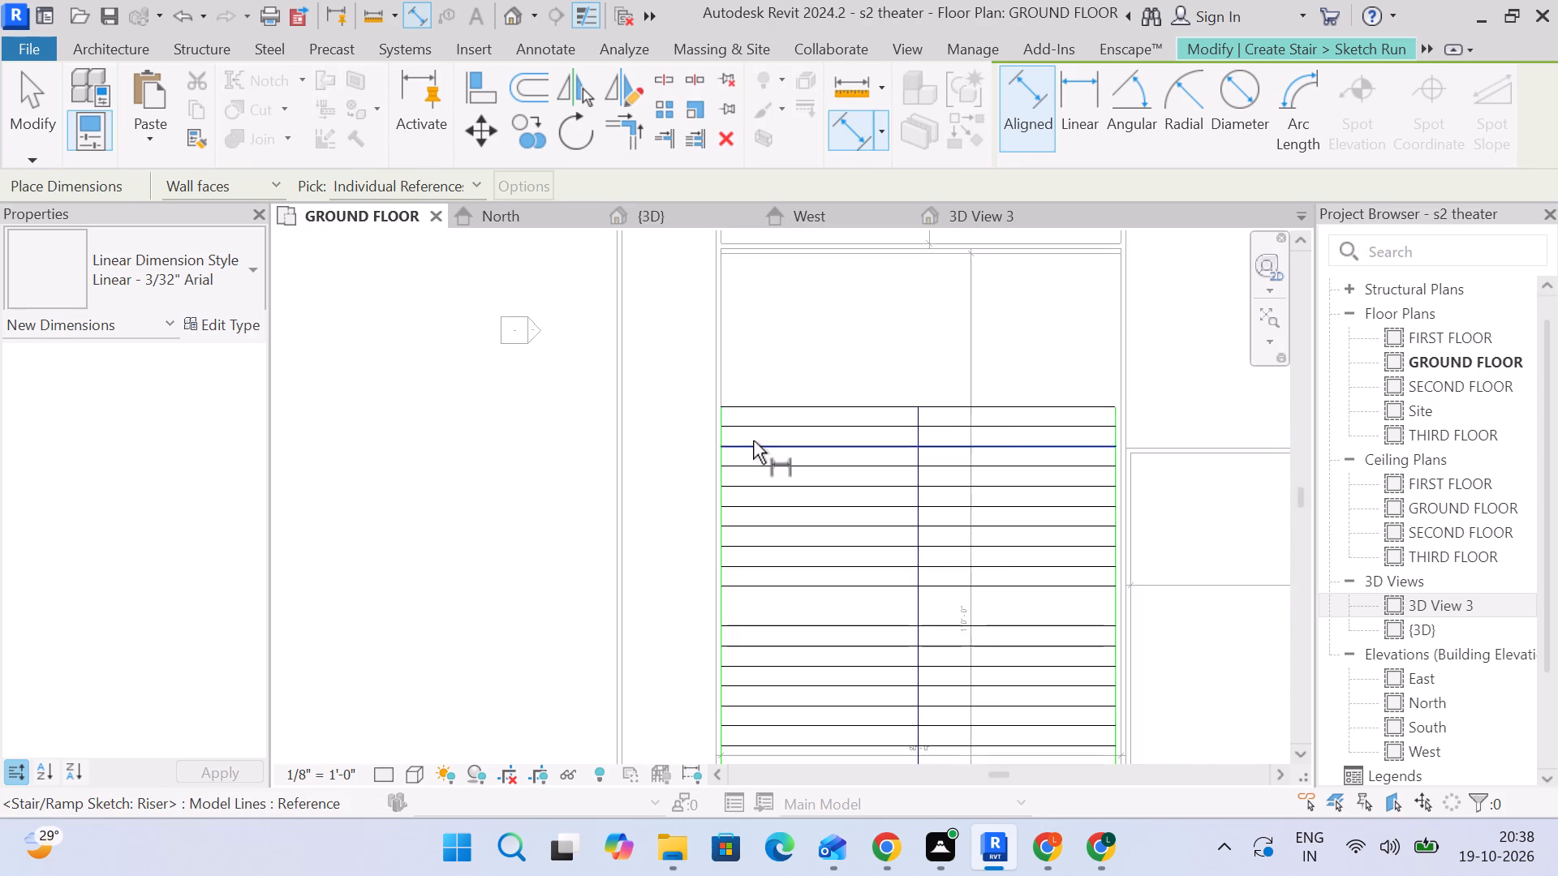
pyautogui.scroll(-4, 753, 440)
pyautogui.scroll(2, 781, 416)
pyautogui.click(781, 416)
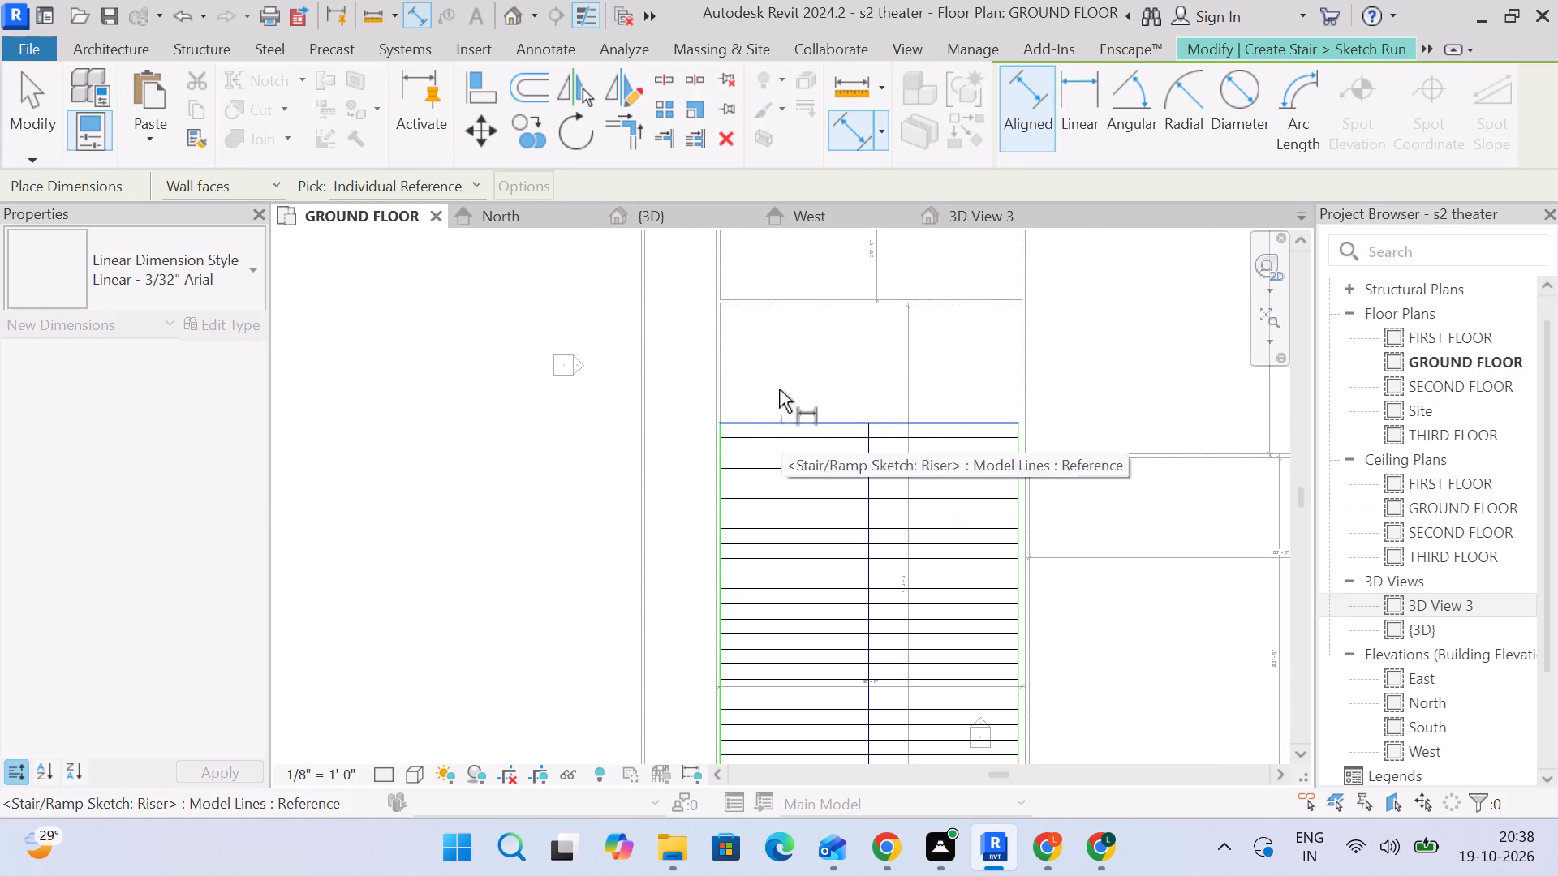
pyautogui.click(782, 313)
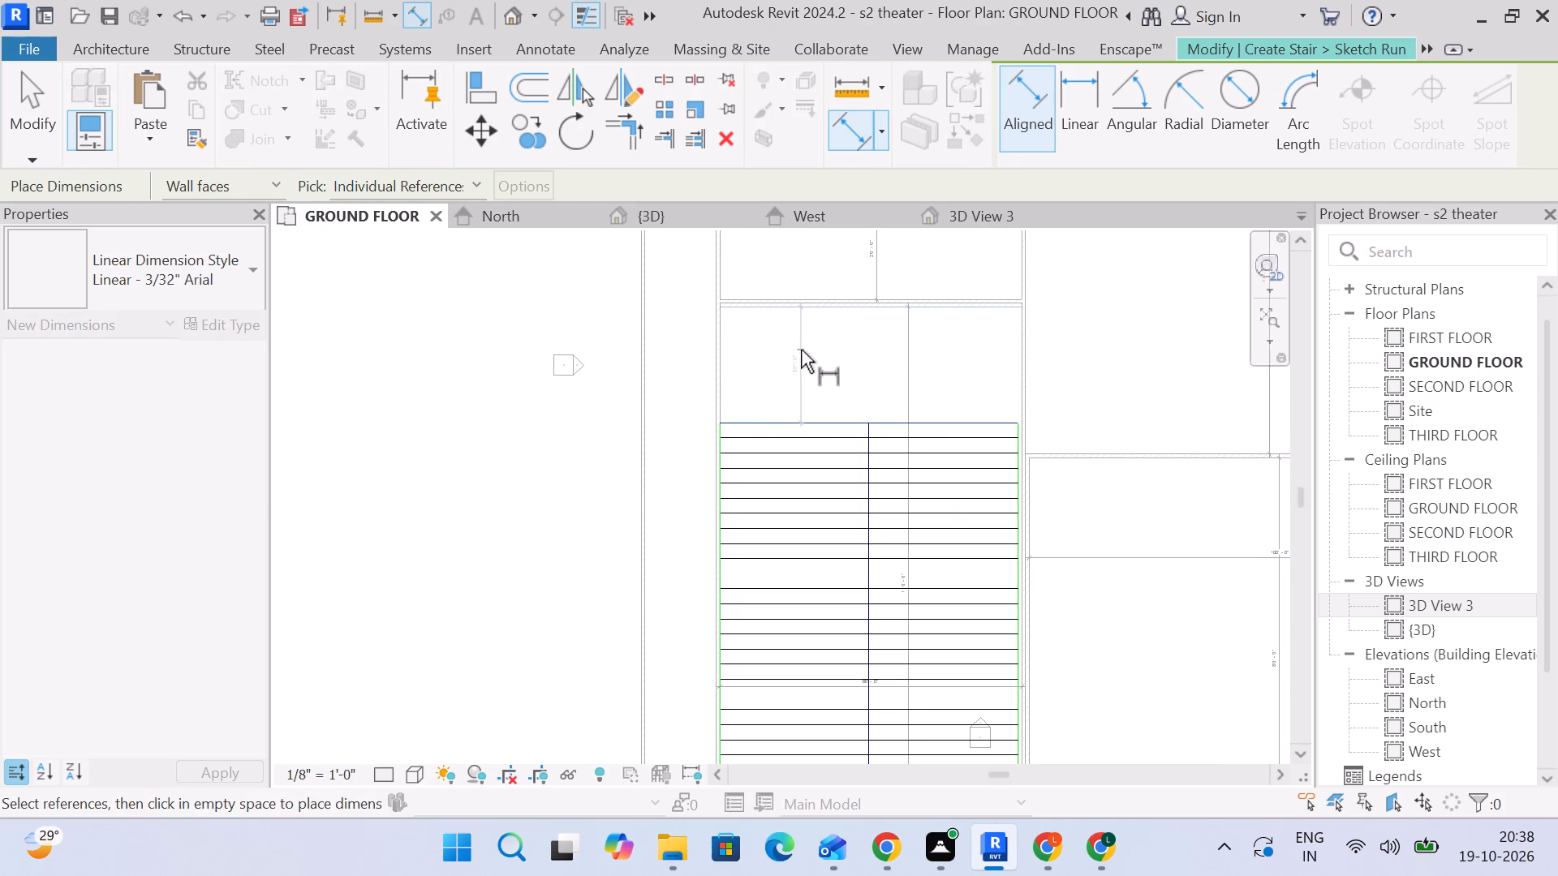
pyautogui.scroll(8, 797, 376)
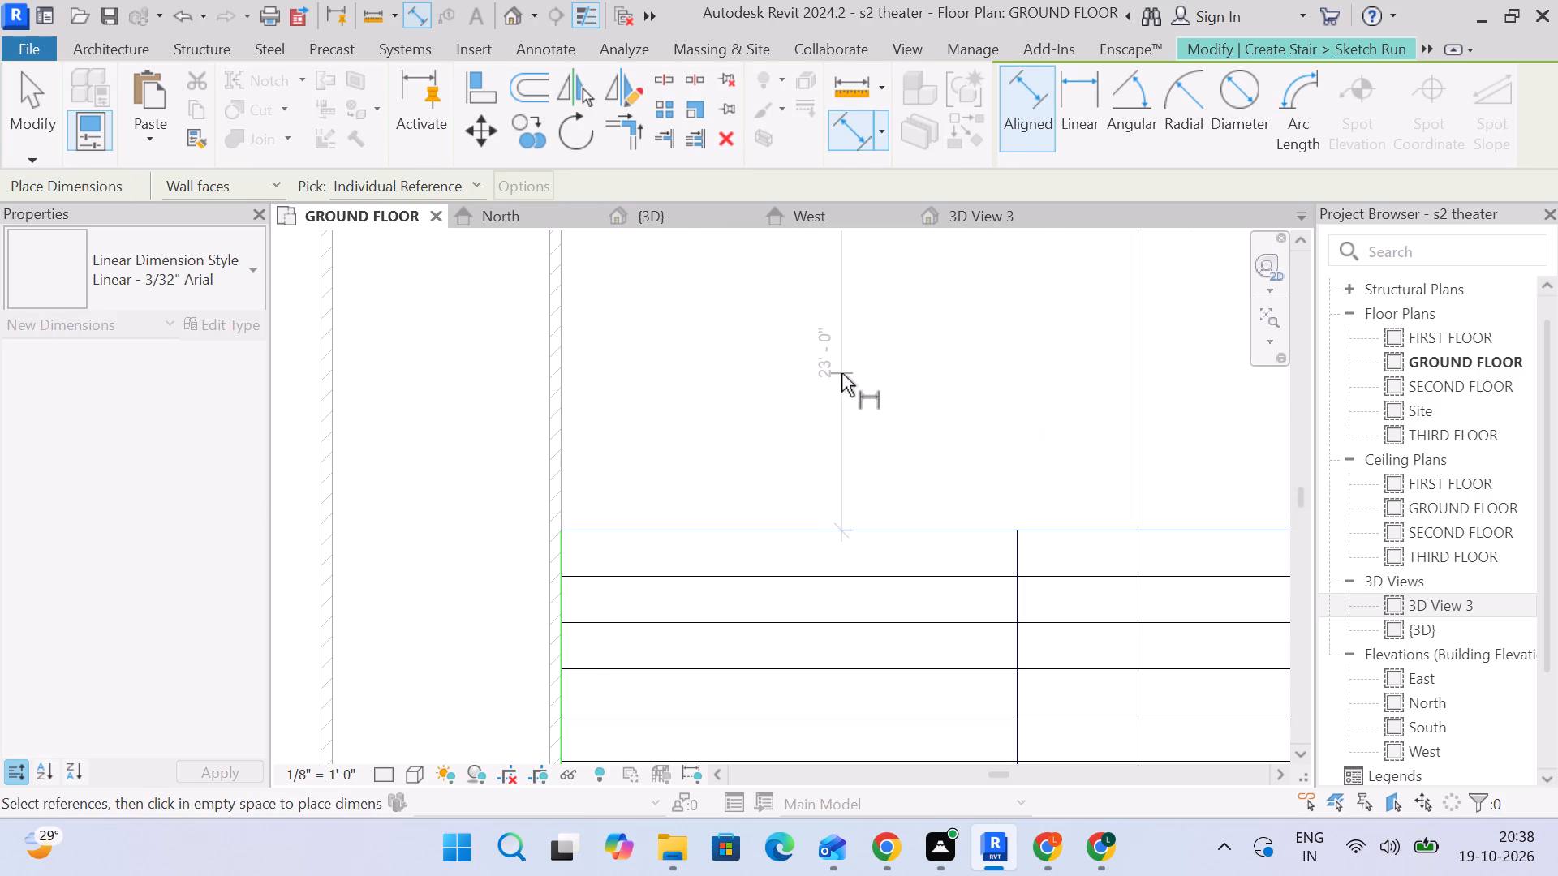
pyautogui.scroll(-4, 841, 373)
pyautogui.moveTo(855, 392); pyautogui.dragTo(764, 412, button='middle')
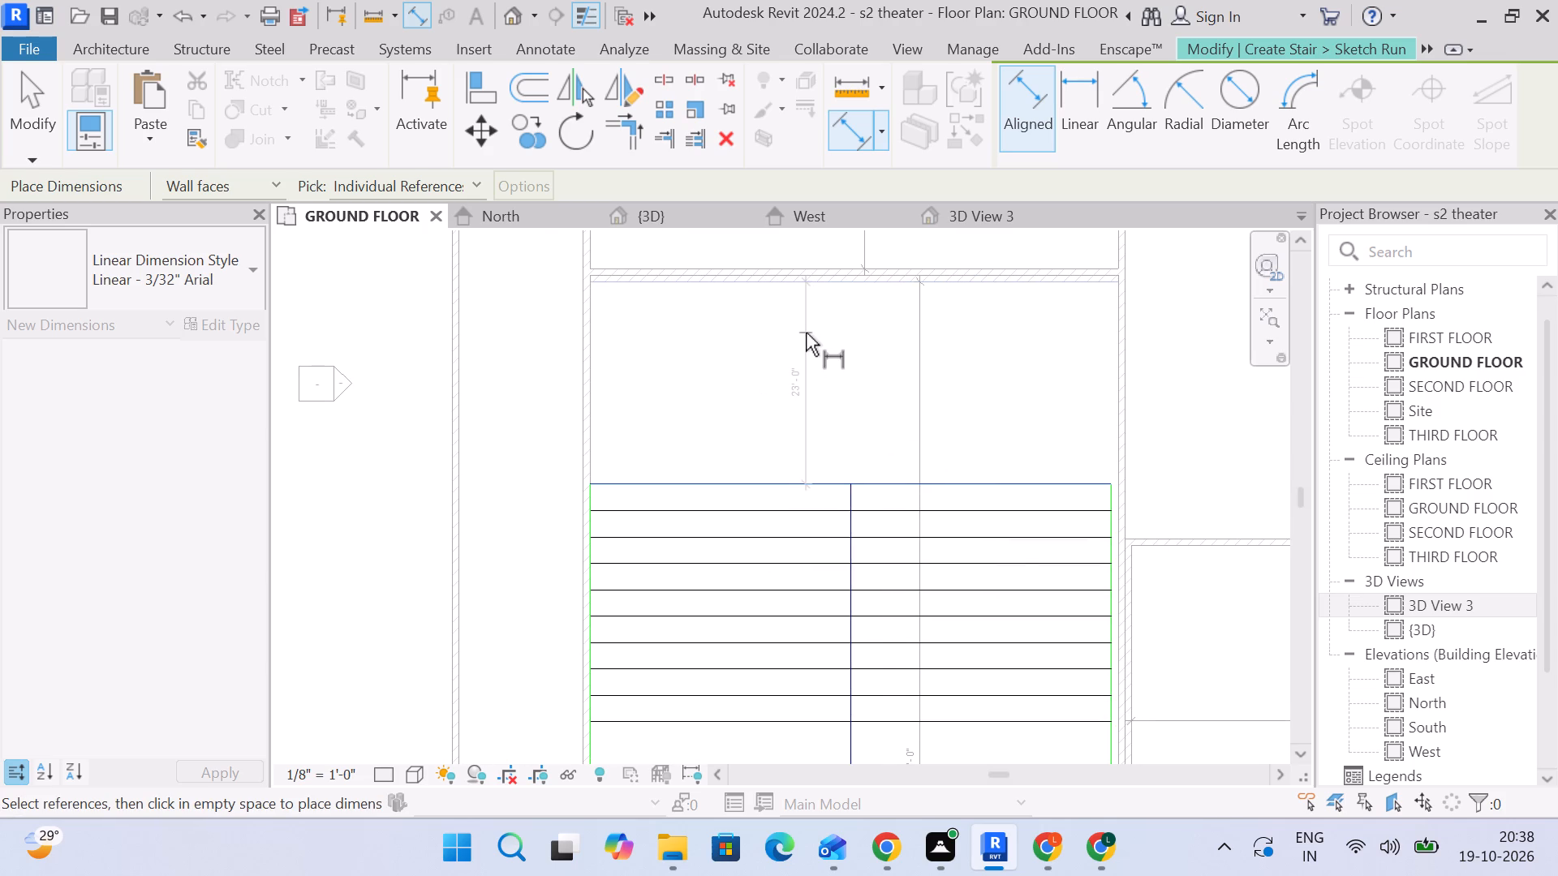
pyautogui.press('Escape')
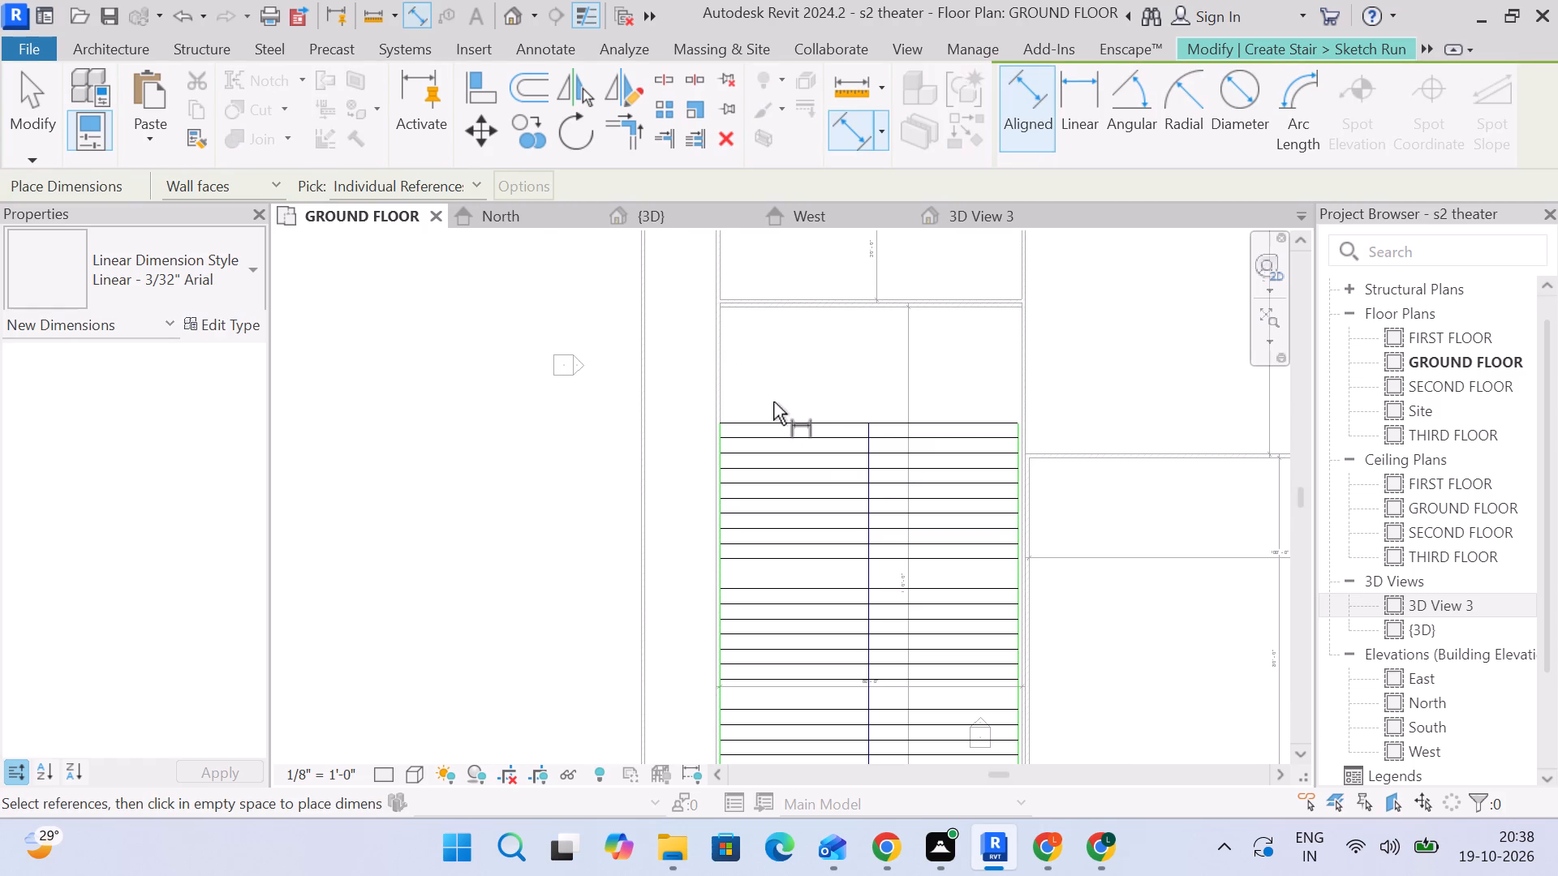
# Measure the depth of the lower wide tread between its two bordering riser lines.
pyautogui.scroll(-5, 773, 401)
pyautogui.moveTo(828, 453); pyautogui.dragTo(804, 380, button='middle')
pyautogui.scroll(4, 825, 565)
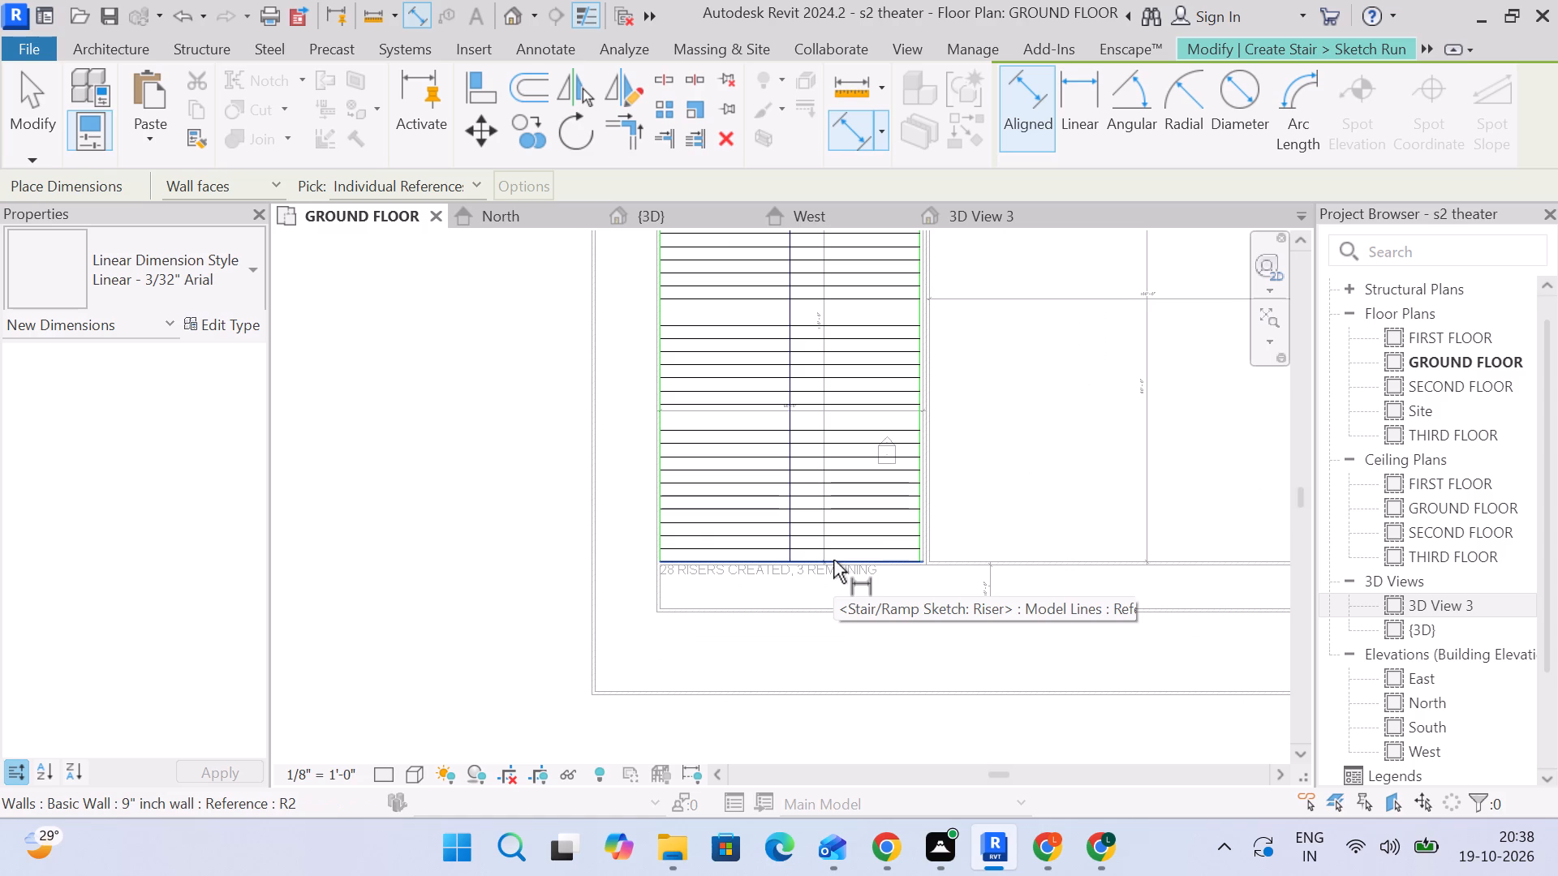
pyautogui.scroll(-3, 833, 556)
pyautogui.moveTo(811, 485); pyautogui.dragTo(810, 554, button='middle')
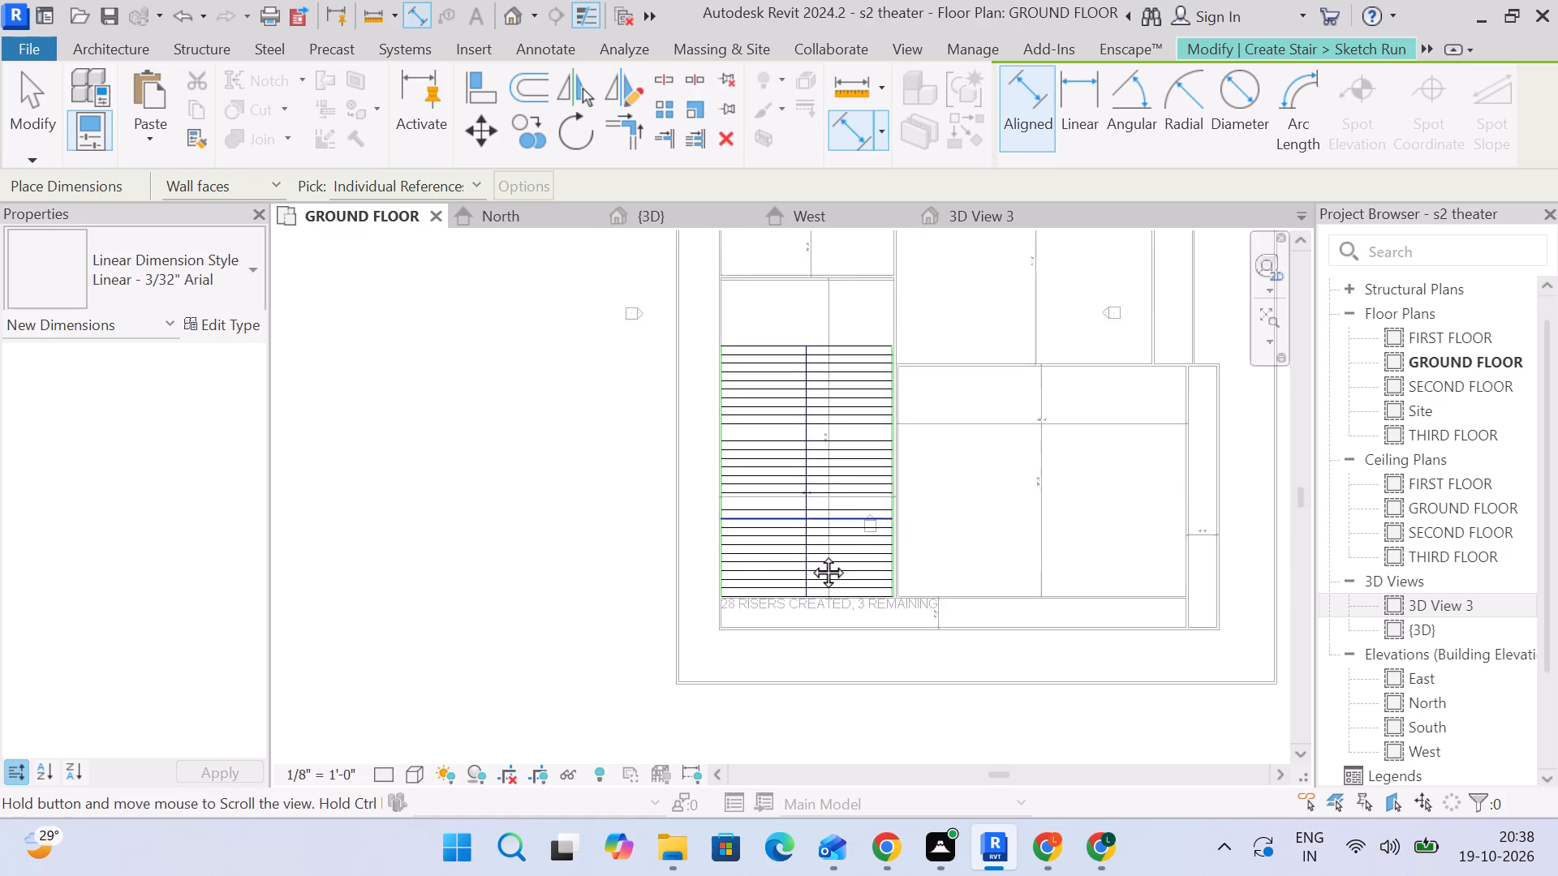
pyautogui.moveTo(810, 554); pyautogui.dragTo(807, 578, button='middle')
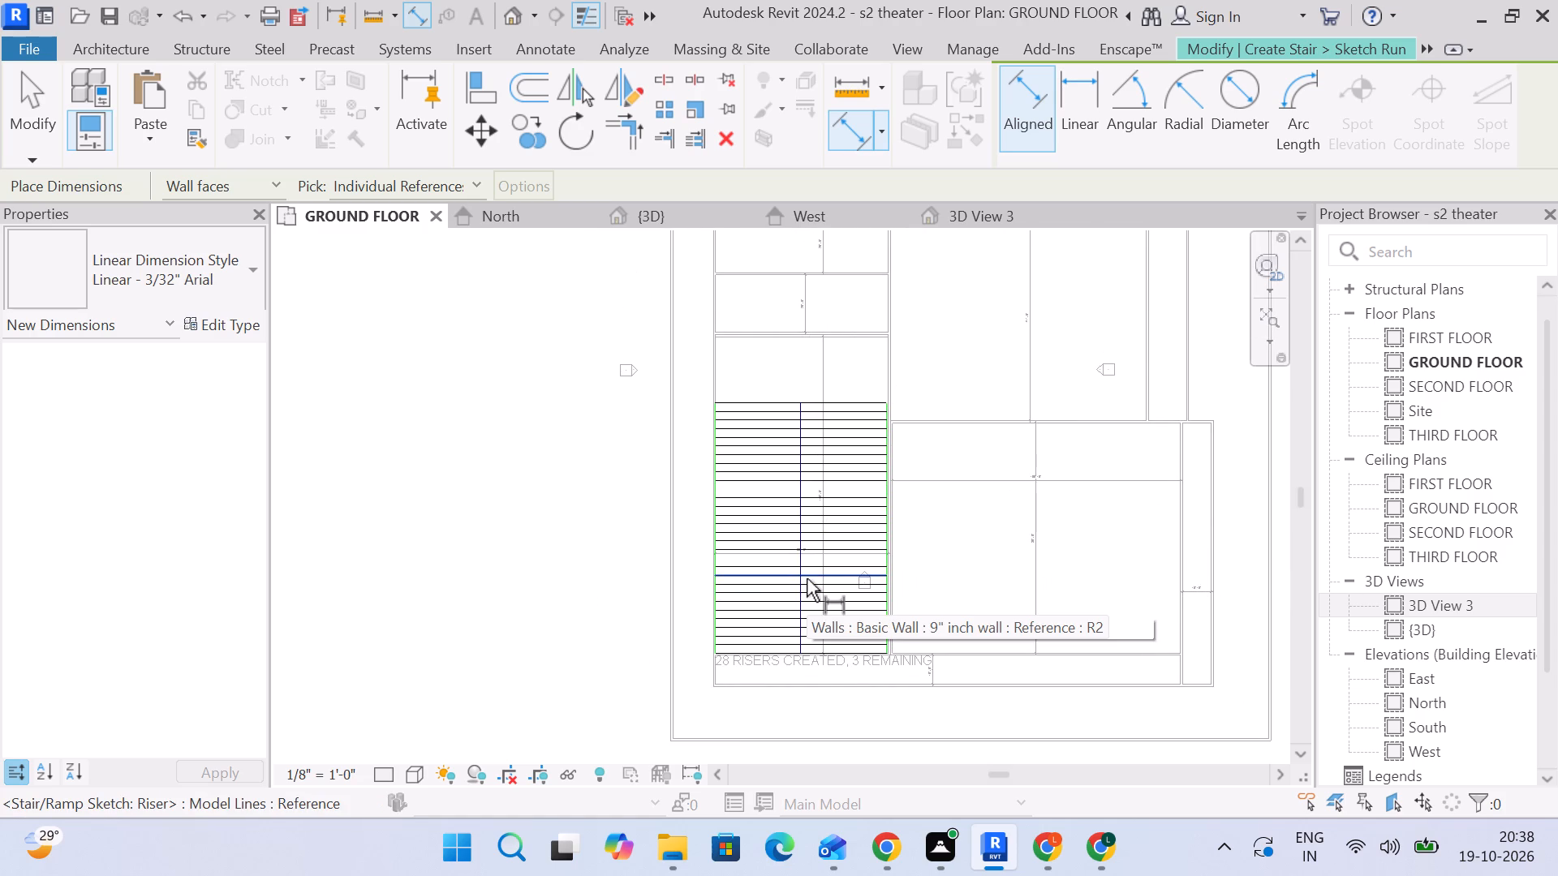
pyautogui.scroll(3, 825, 557)
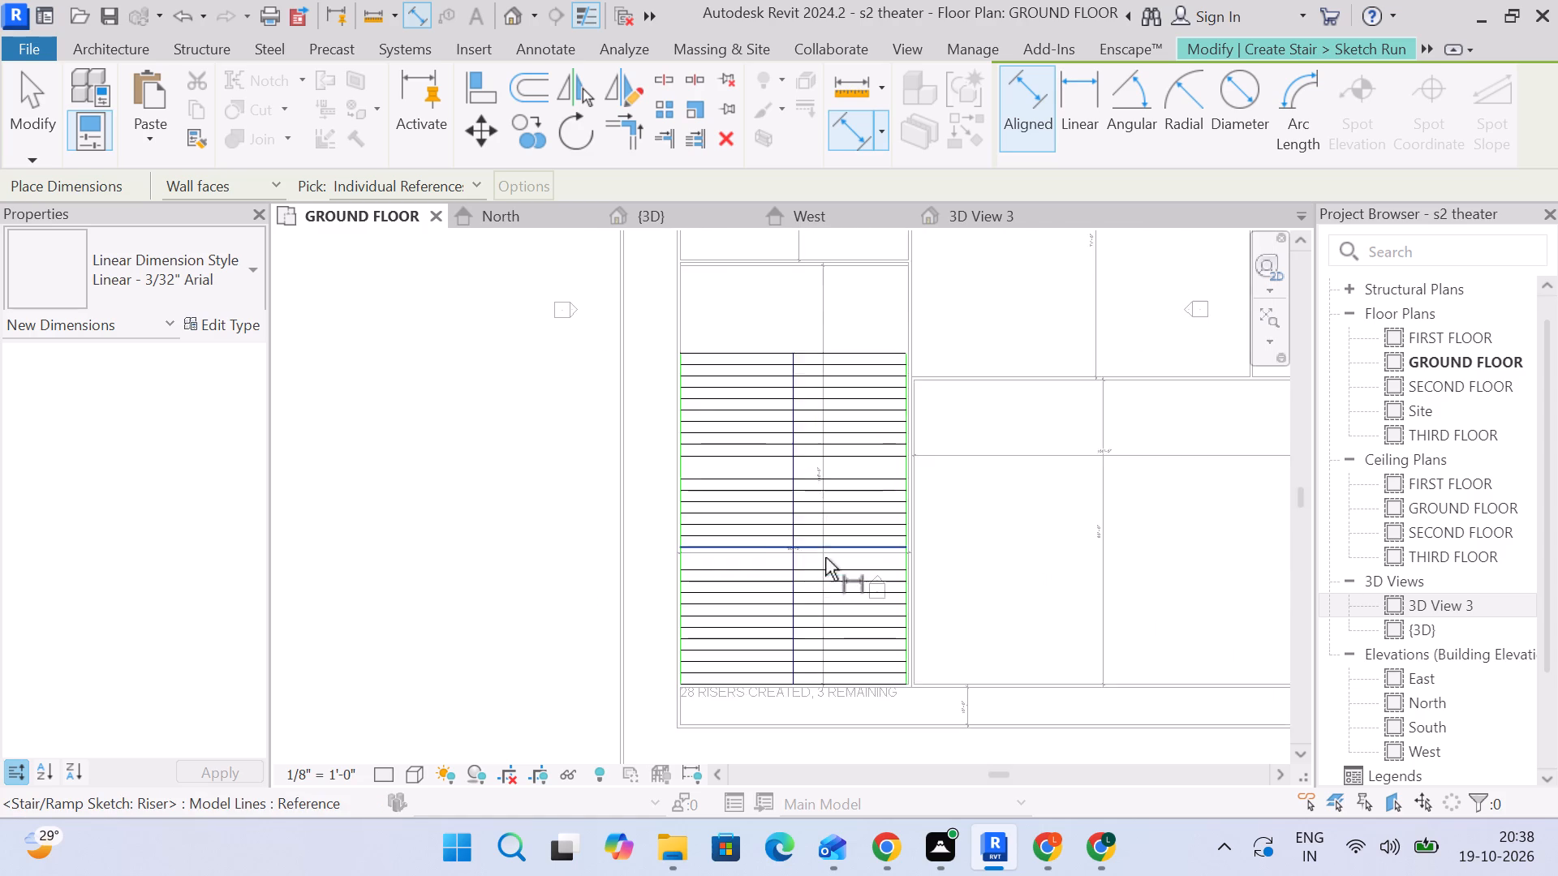
pyautogui.scroll(4, 796, 478)
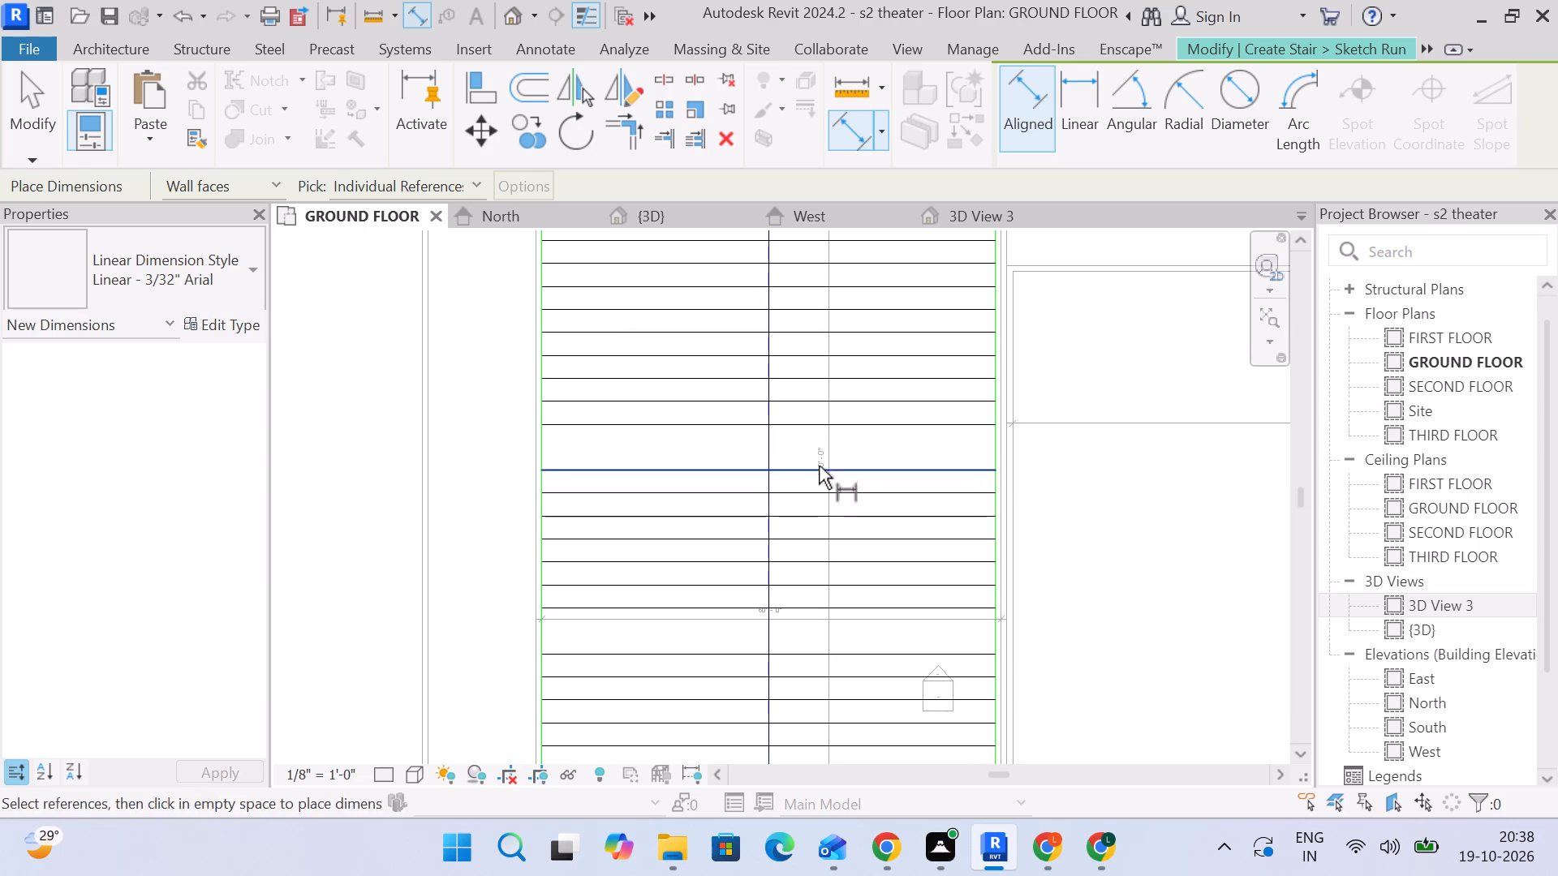
pyautogui.click(707, 649)
pyautogui.click(709, 610)
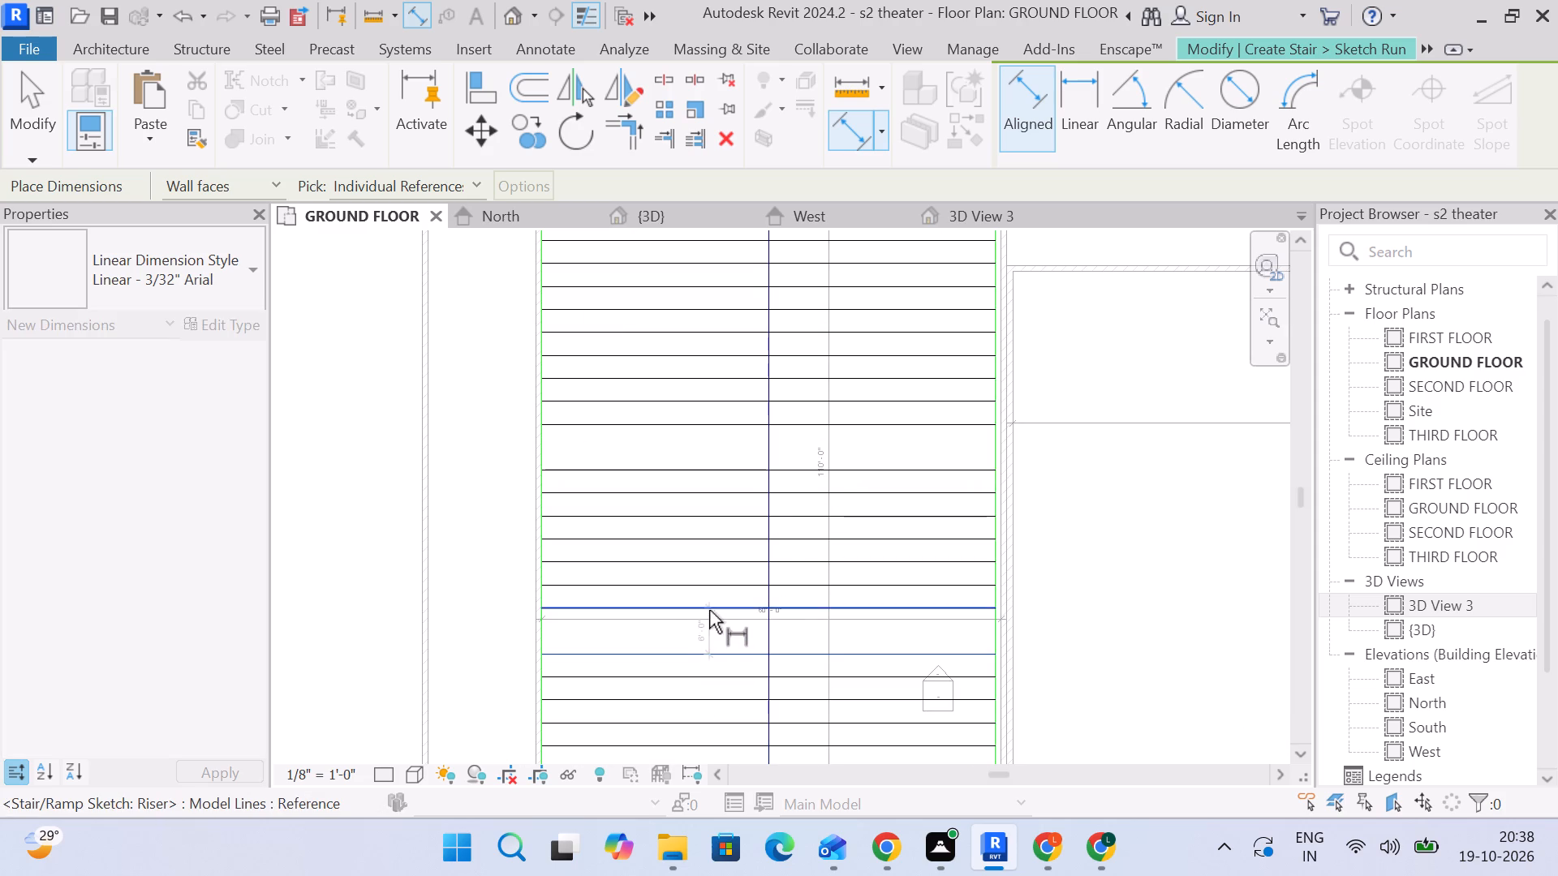
pyautogui.scroll(5, 696, 633)
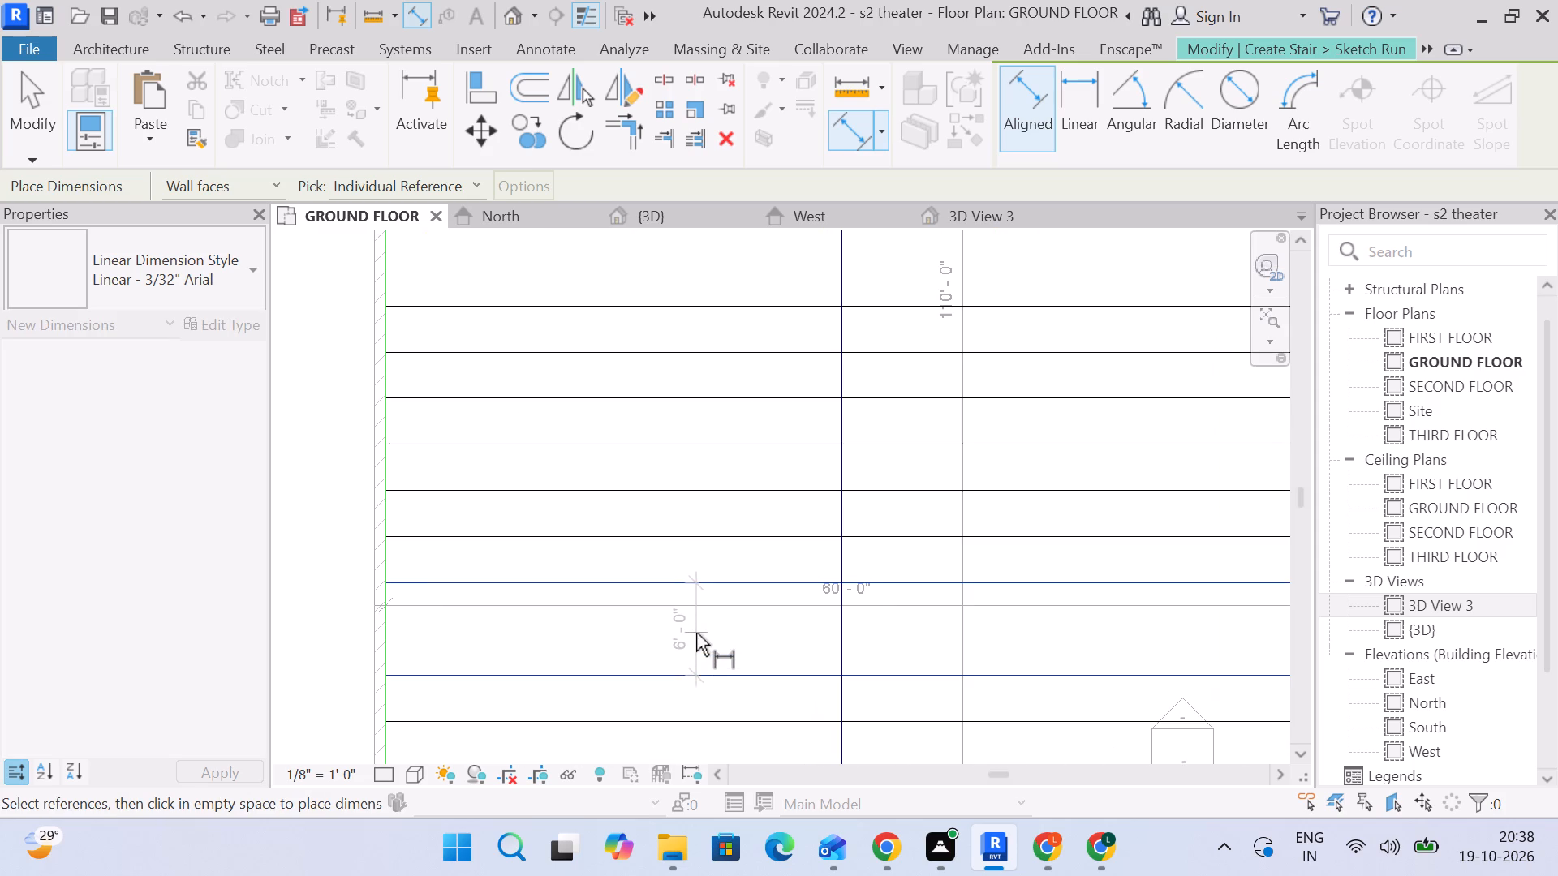
pyautogui.press('Escape')
# Examine the riser lines and both wide treads along the full length of the run sketch.
pyautogui.scroll(-3, 697, 633)
pyautogui.moveTo(760, 432); pyautogui.dragTo(761, 467, button='middle')
pyautogui.scroll(-3, 761, 467)
pyautogui.moveTo(772, 517); pyautogui.dragTo(792, 462, button='middle')
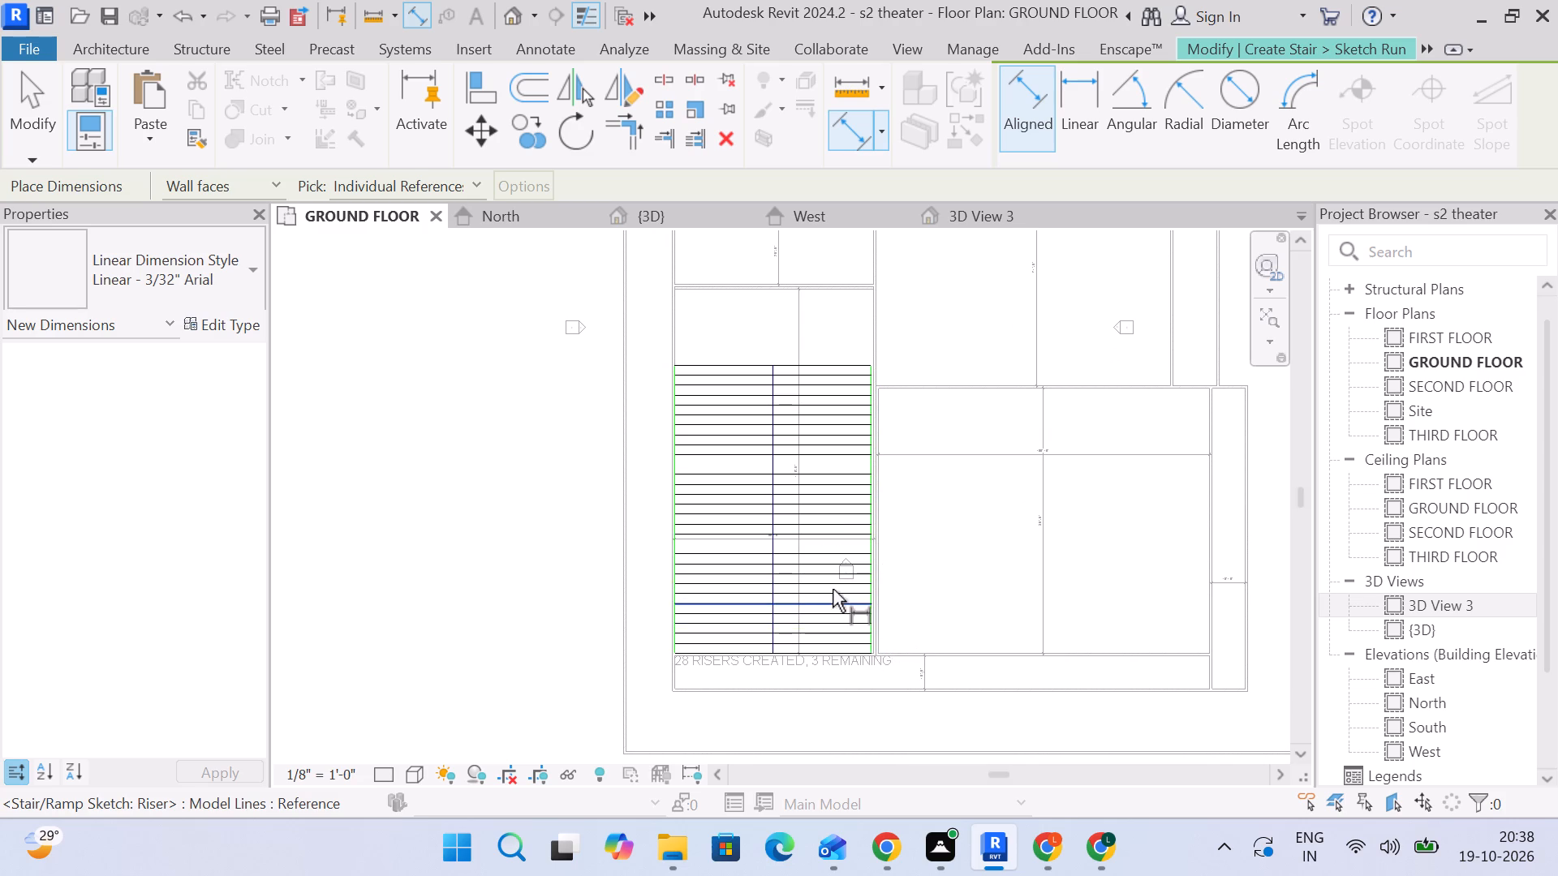
pyautogui.scroll(2, 781, 578)
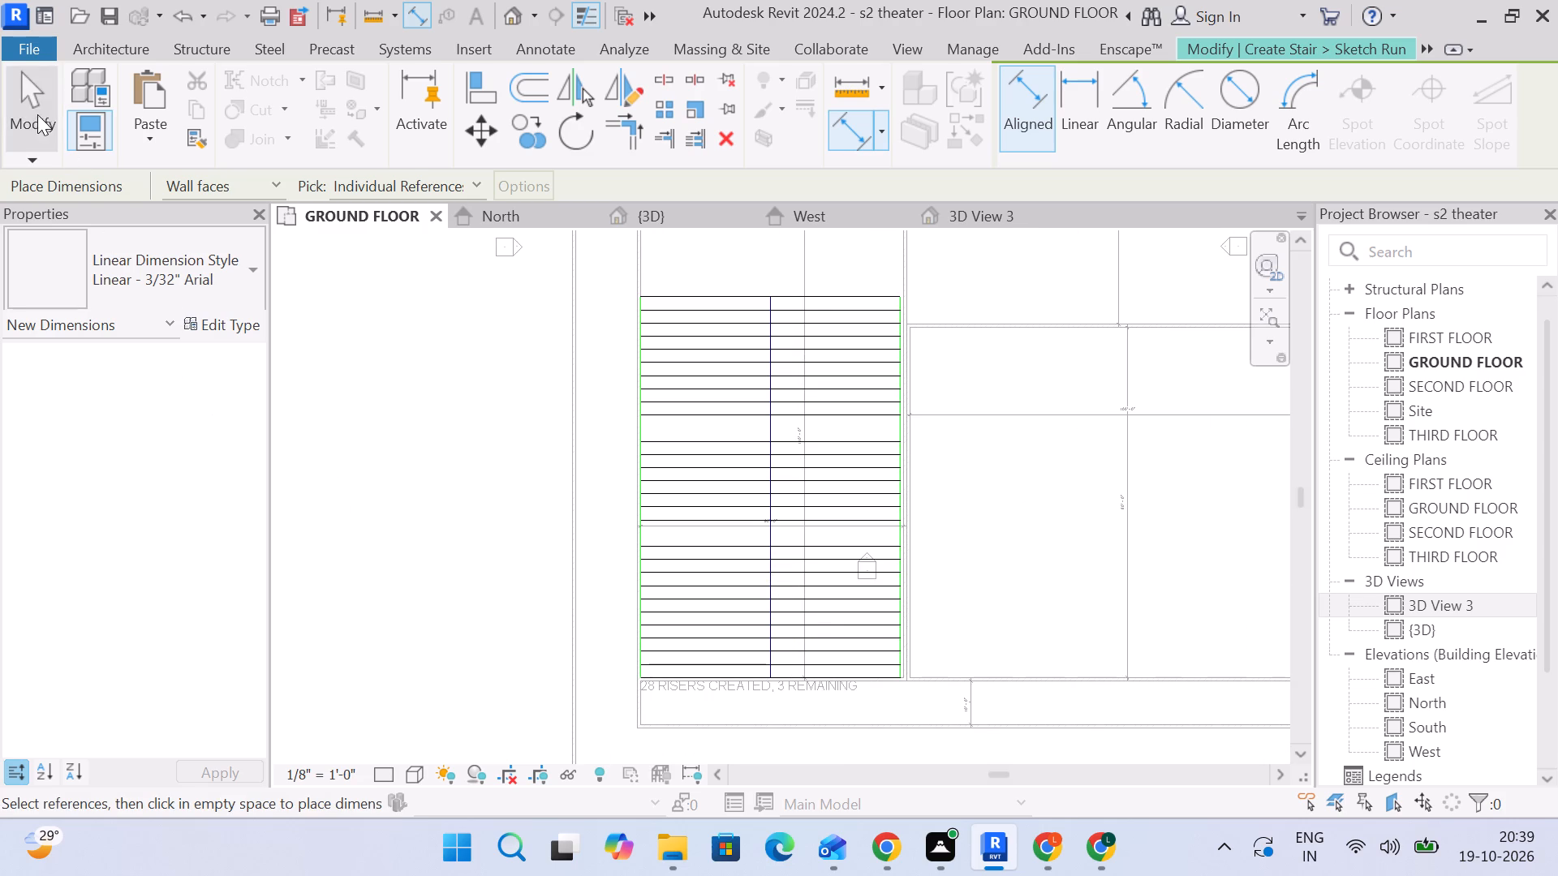
pyautogui.click(37, 115)
pyautogui.scroll(-2, 832, 458)
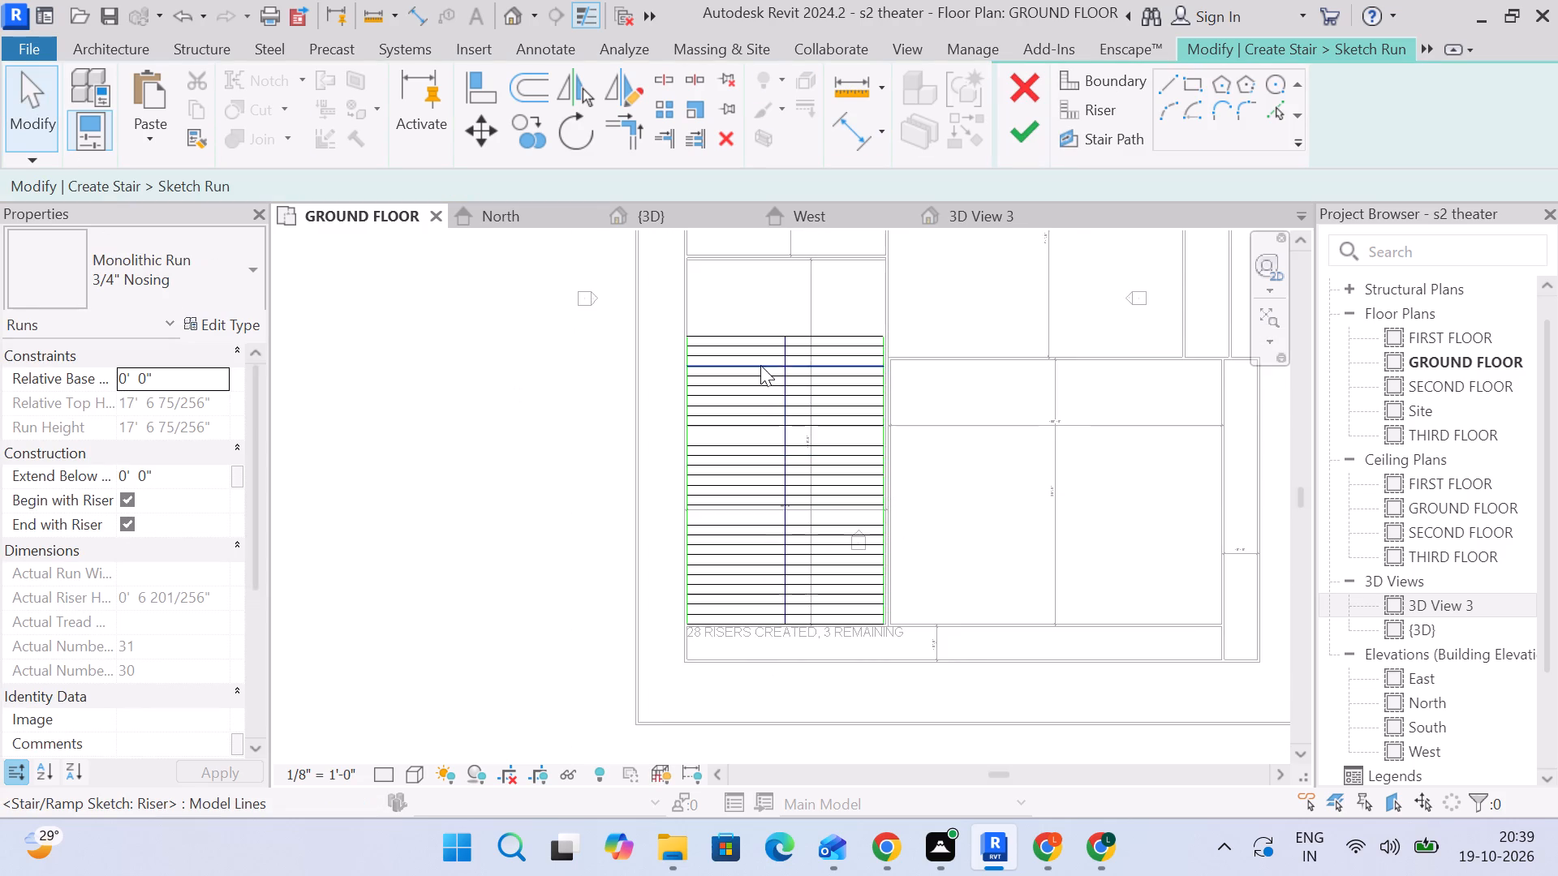
pyautogui.scroll(2, 760, 365)
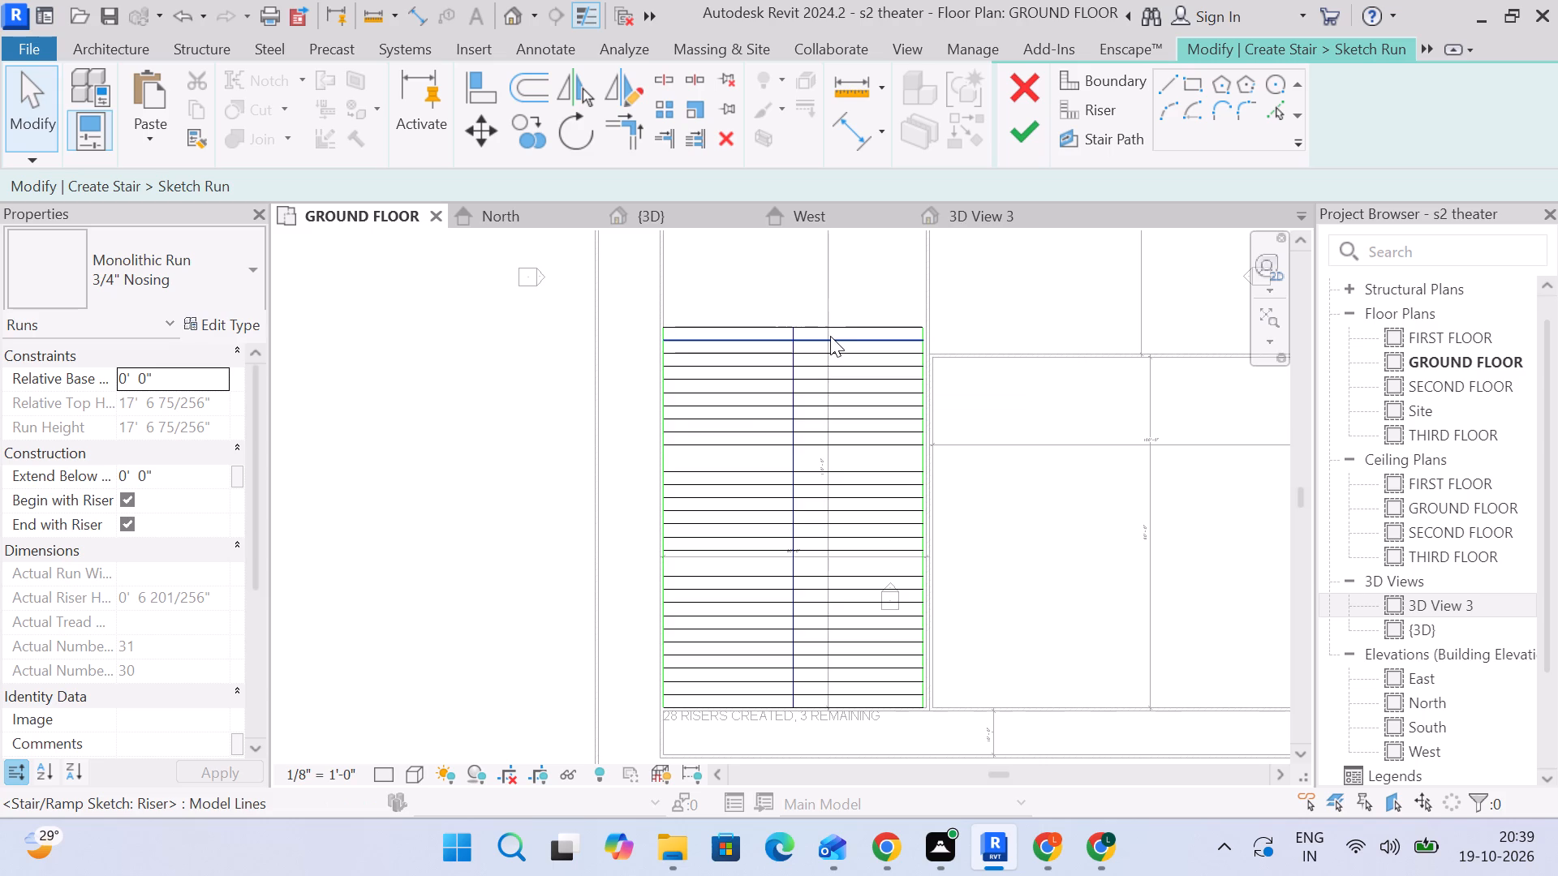
pyautogui.scroll(4, 830, 336)
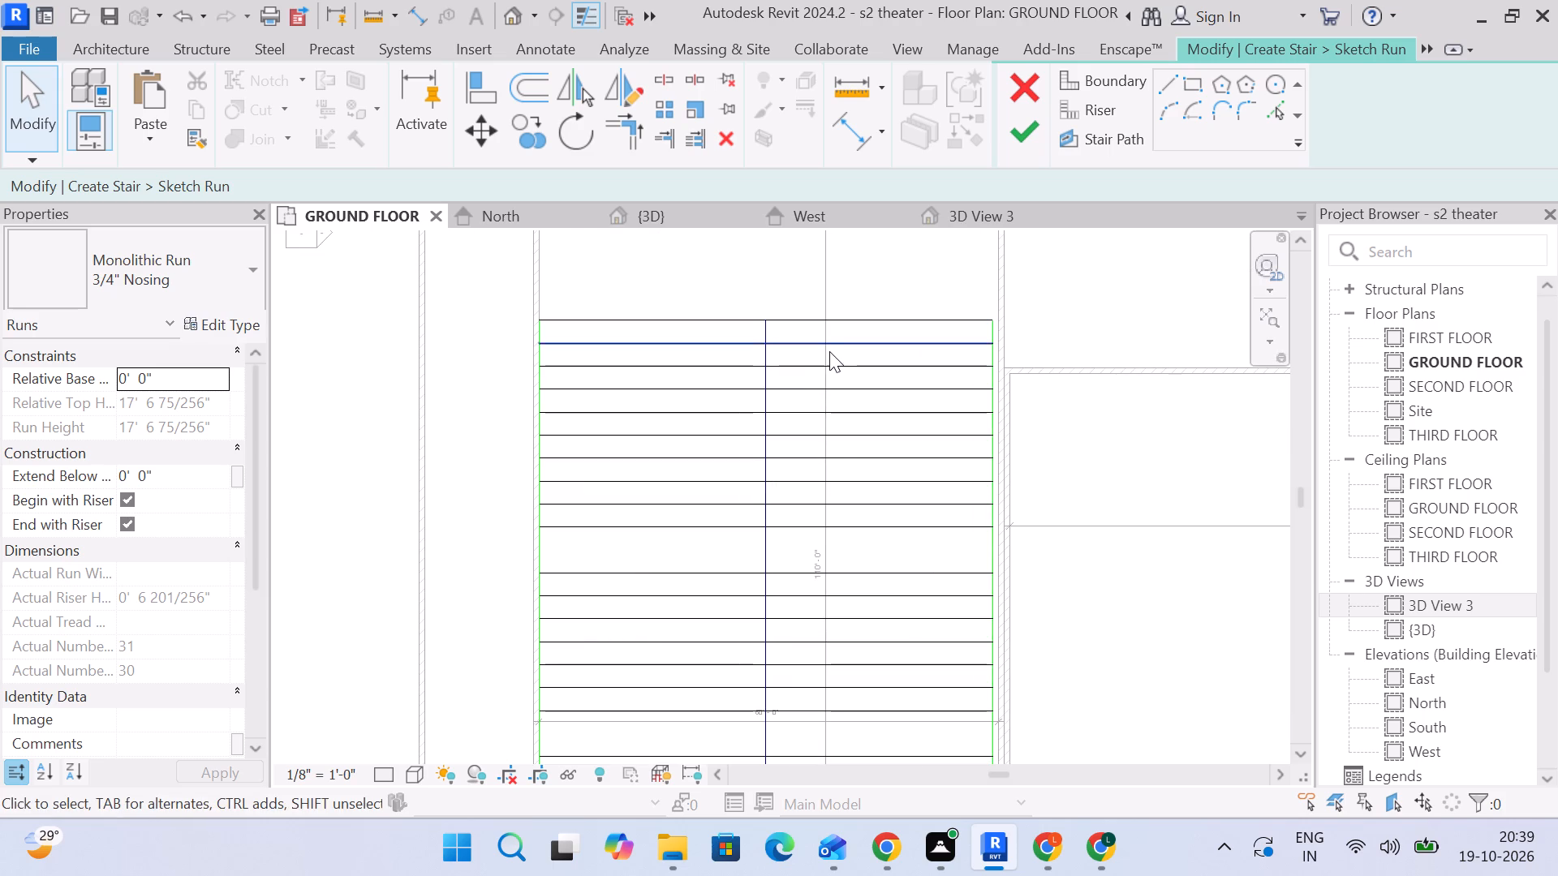
pyautogui.scroll(-3, 926, 620)
pyautogui.moveTo(920, 585); pyautogui.dragTo(872, 404, button='middle')
pyautogui.scroll(4, 720, 714)
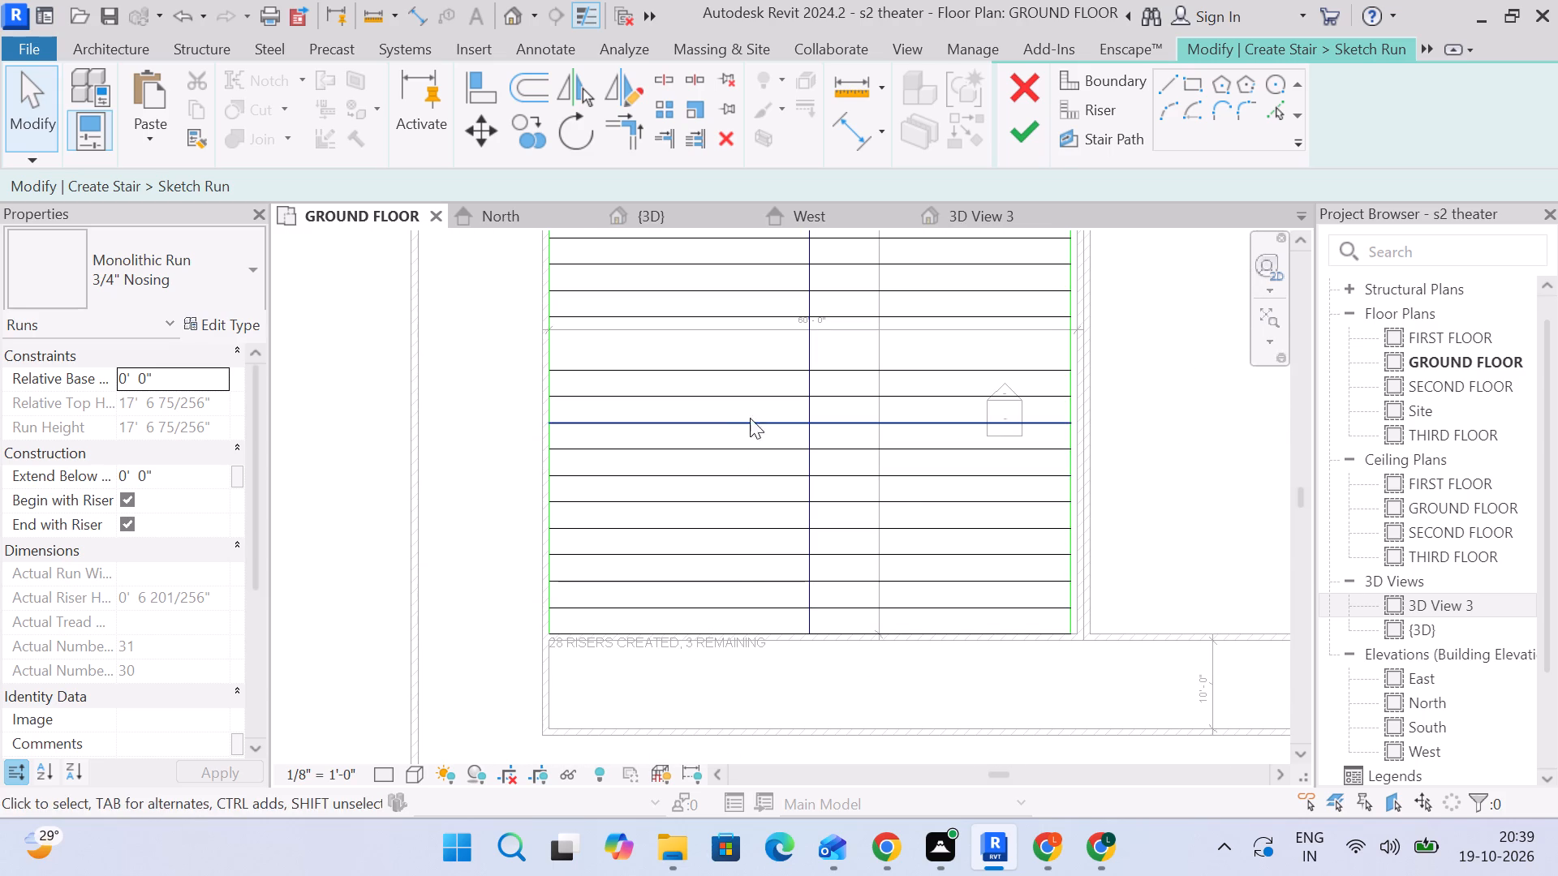
pyautogui.moveTo(759, 376); pyautogui.dragTo(740, 638, button='middle')
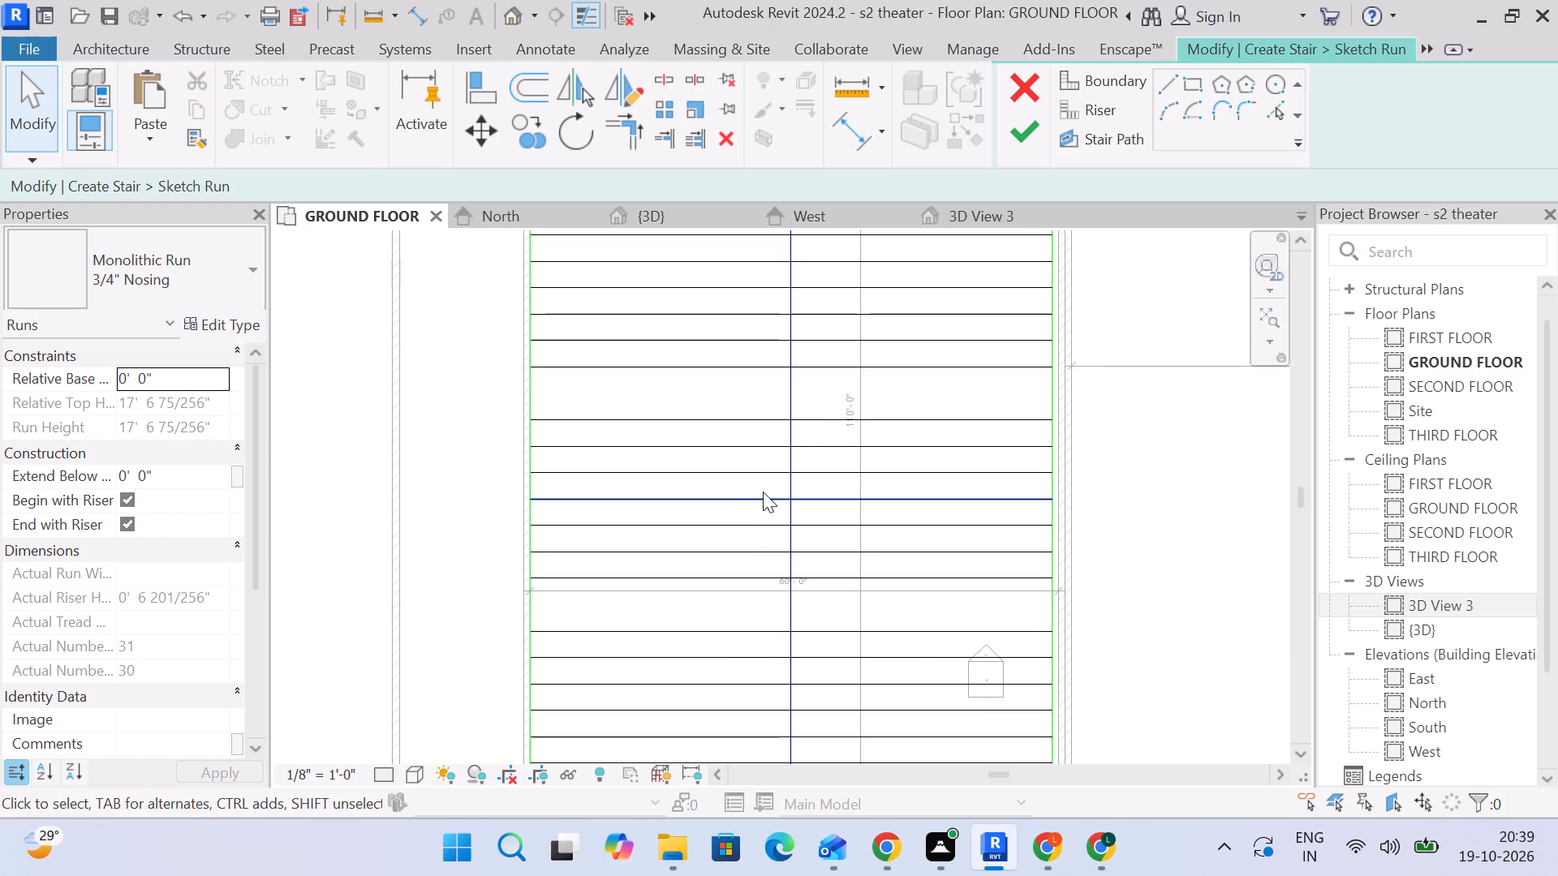
pyautogui.moveTo(763, 434); pyautogui.dragTo(758, 522, button='middle')
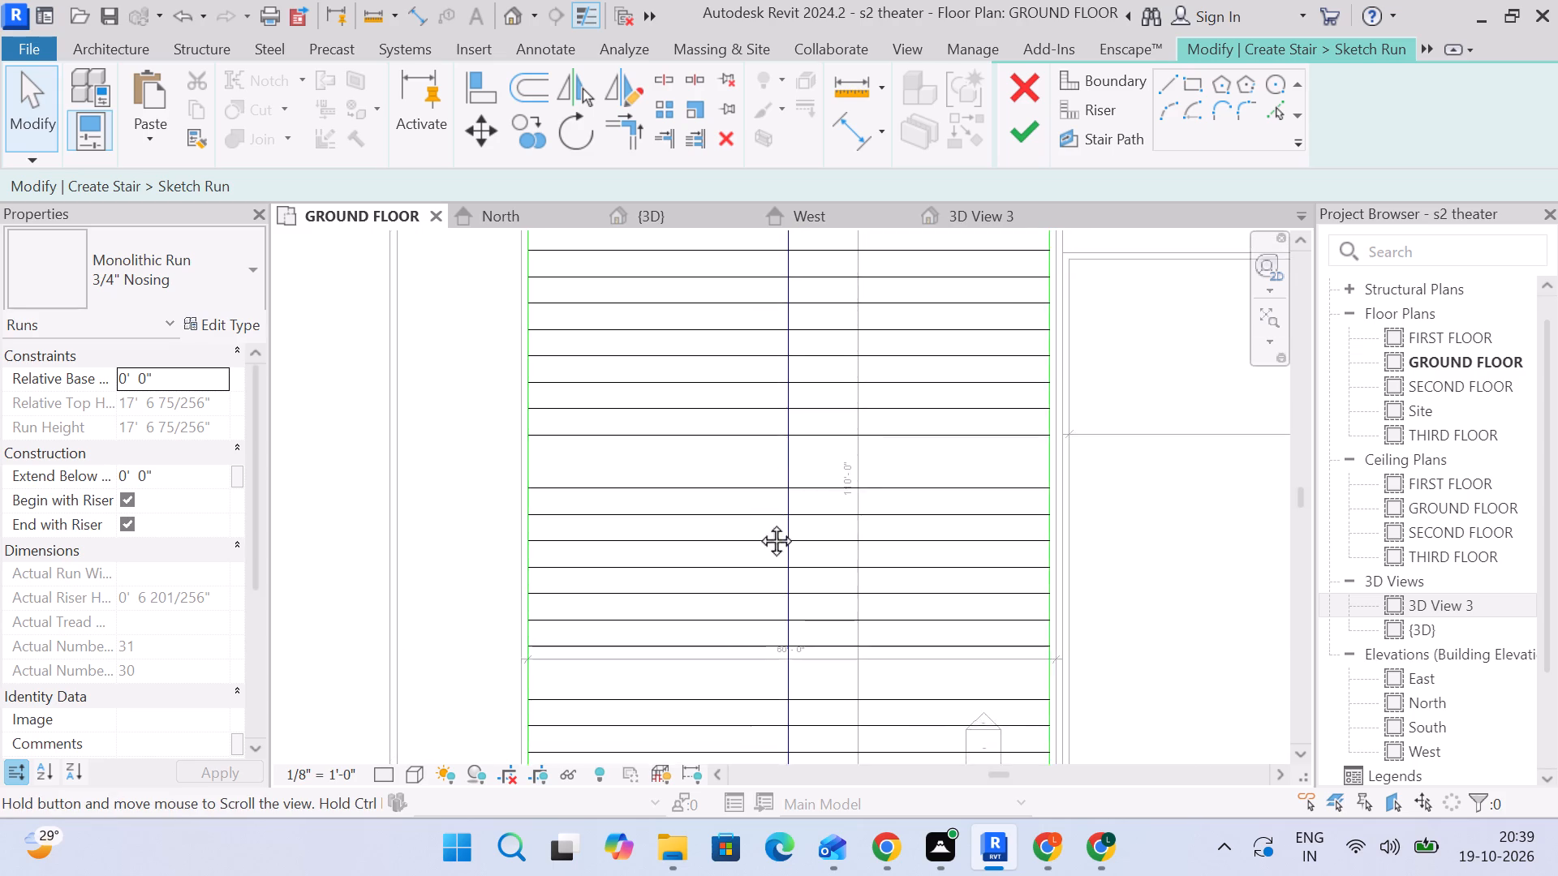
pyautogui.moveTo(758, 522); pyautogui.dragTo(753, 565, button='middle')
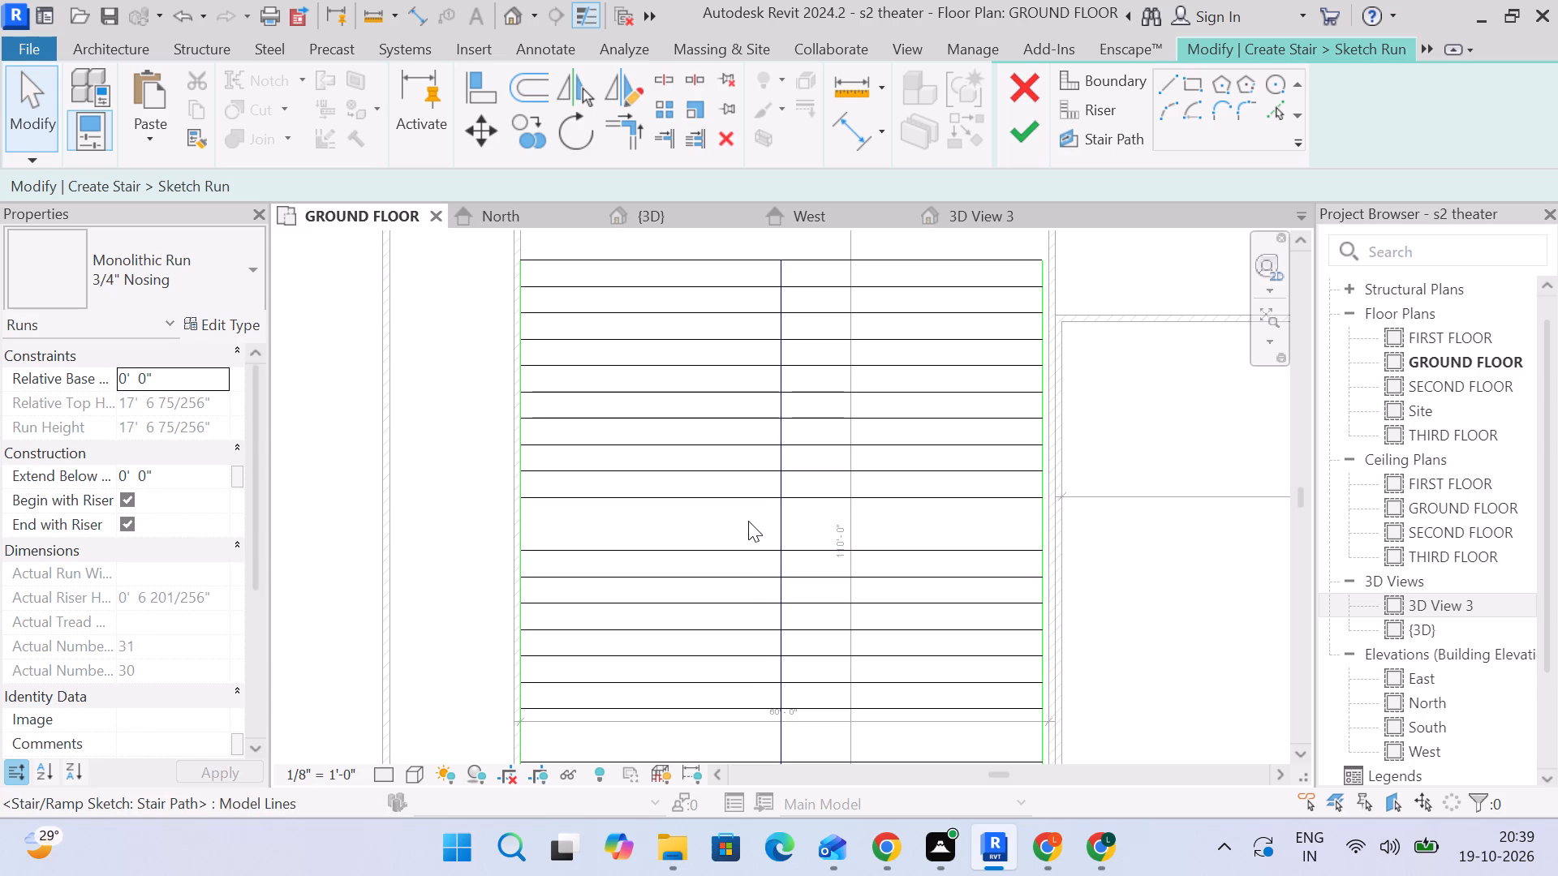
pyautogui.moveTo(758, 535); pyautogui.dragTo(765, 628, button='middle')
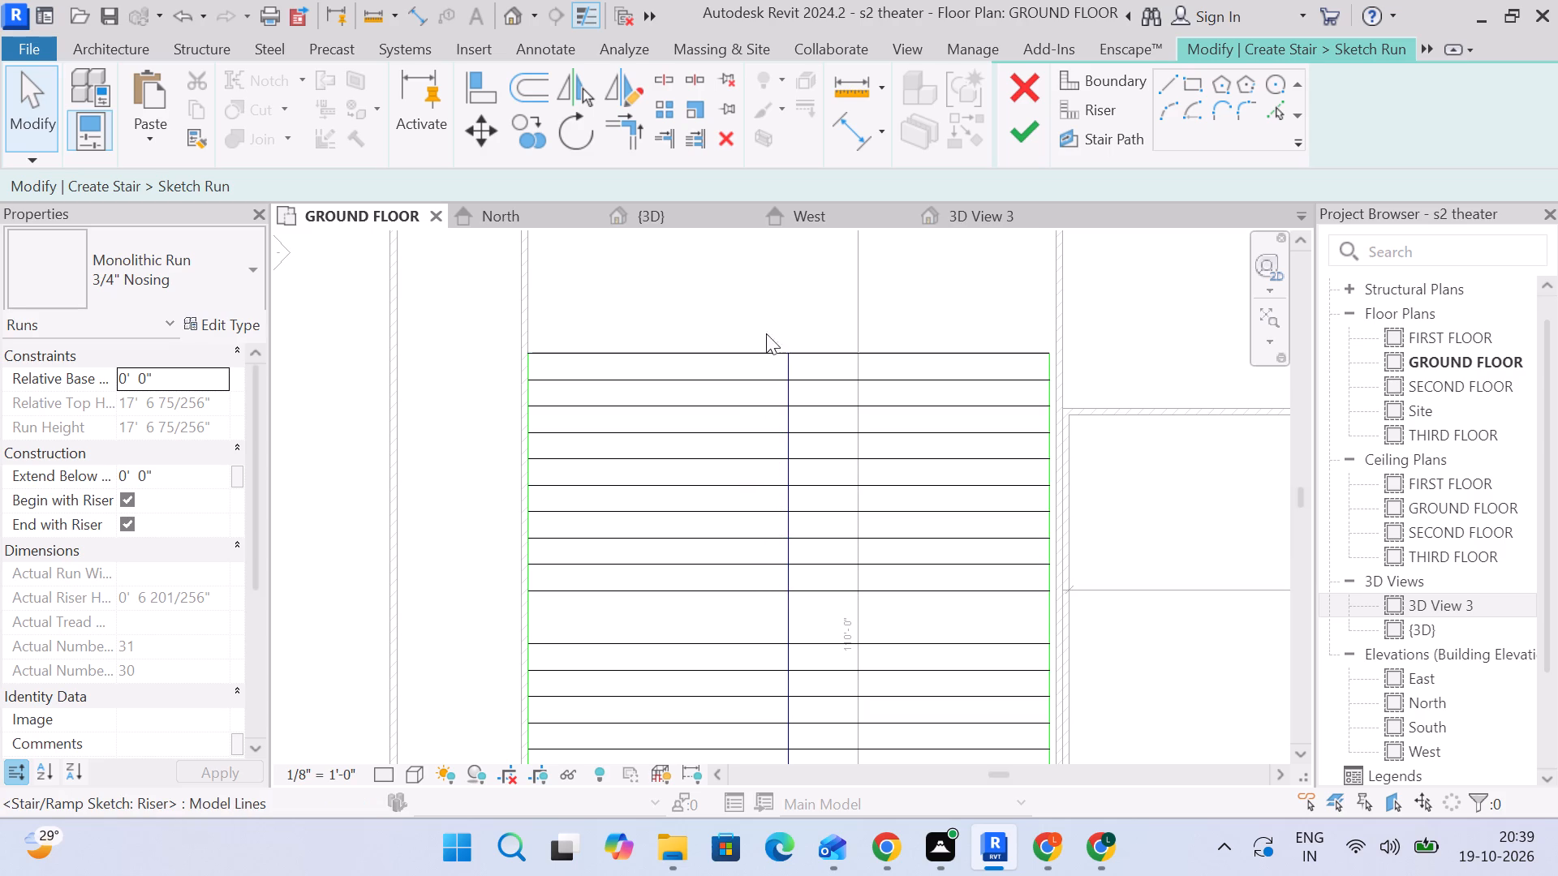
pyautogui.scroll(-4, 765, 393)
pyautogui.scroll(-1, 793, 616)
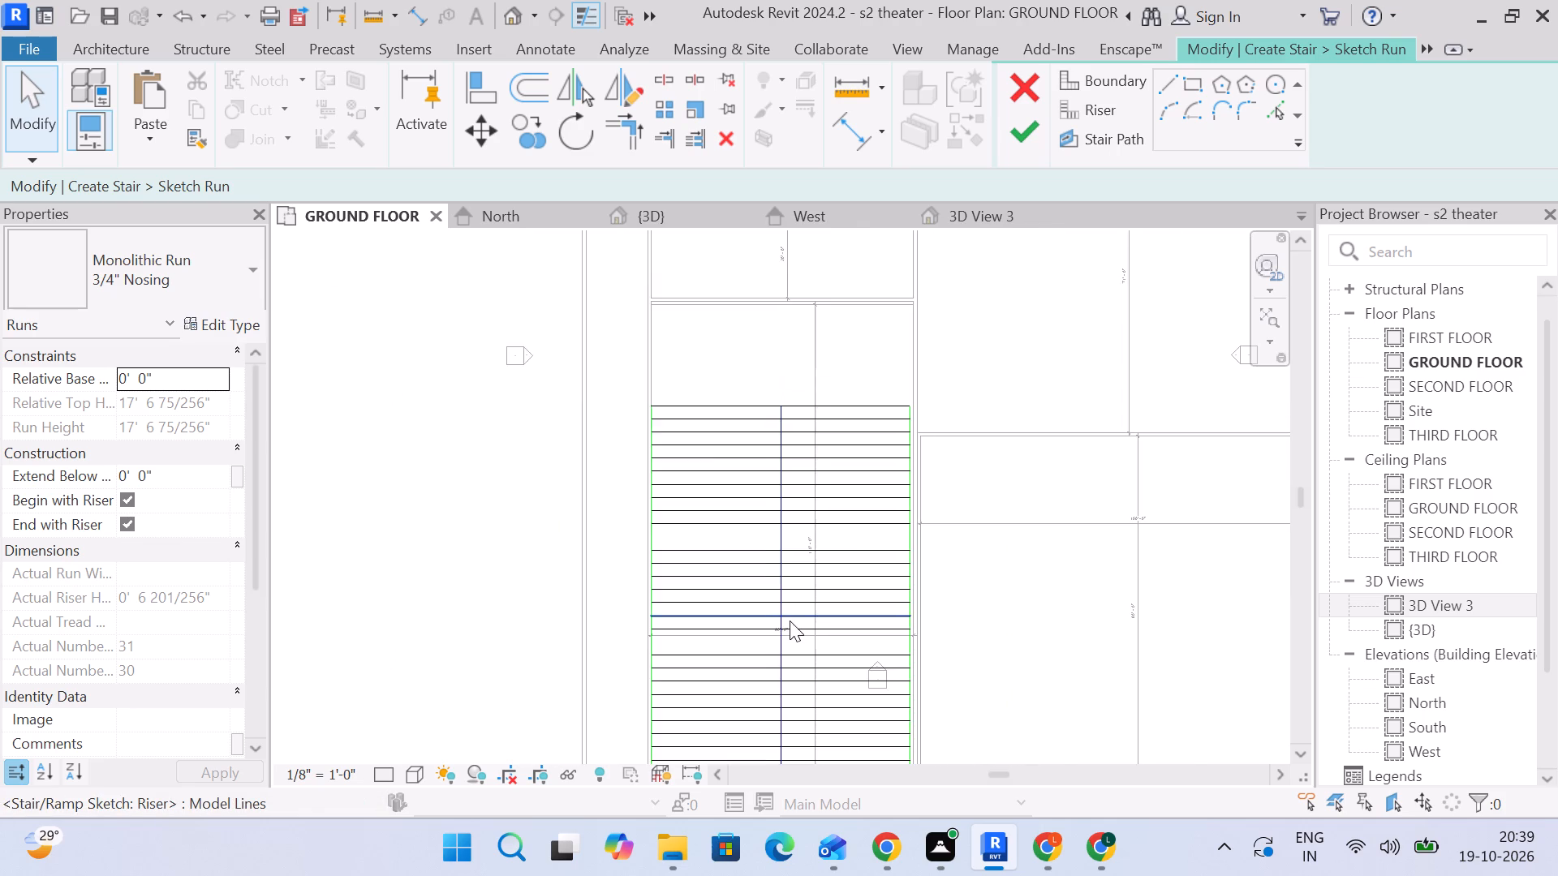
pyautogui.moveTo(790, 620); pyautogui.dragTo(876, 454, button='middle')
pyautogui.scroll(4, 864, 462)
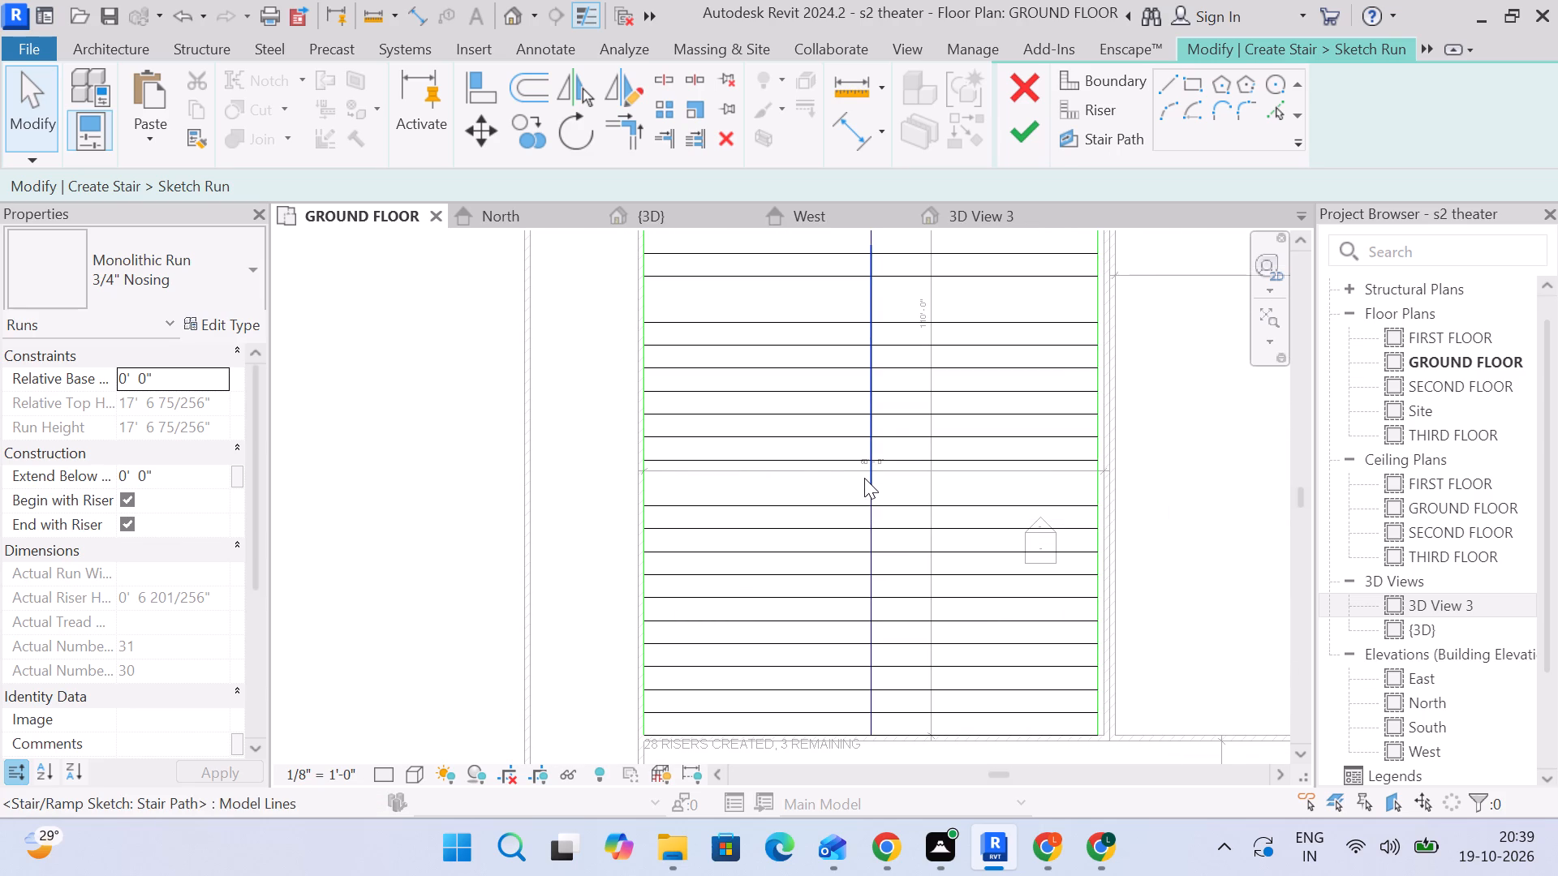
pyautogui.scroll(4, 802, 467)
pyautogui.scroll(-3, 809, 460)
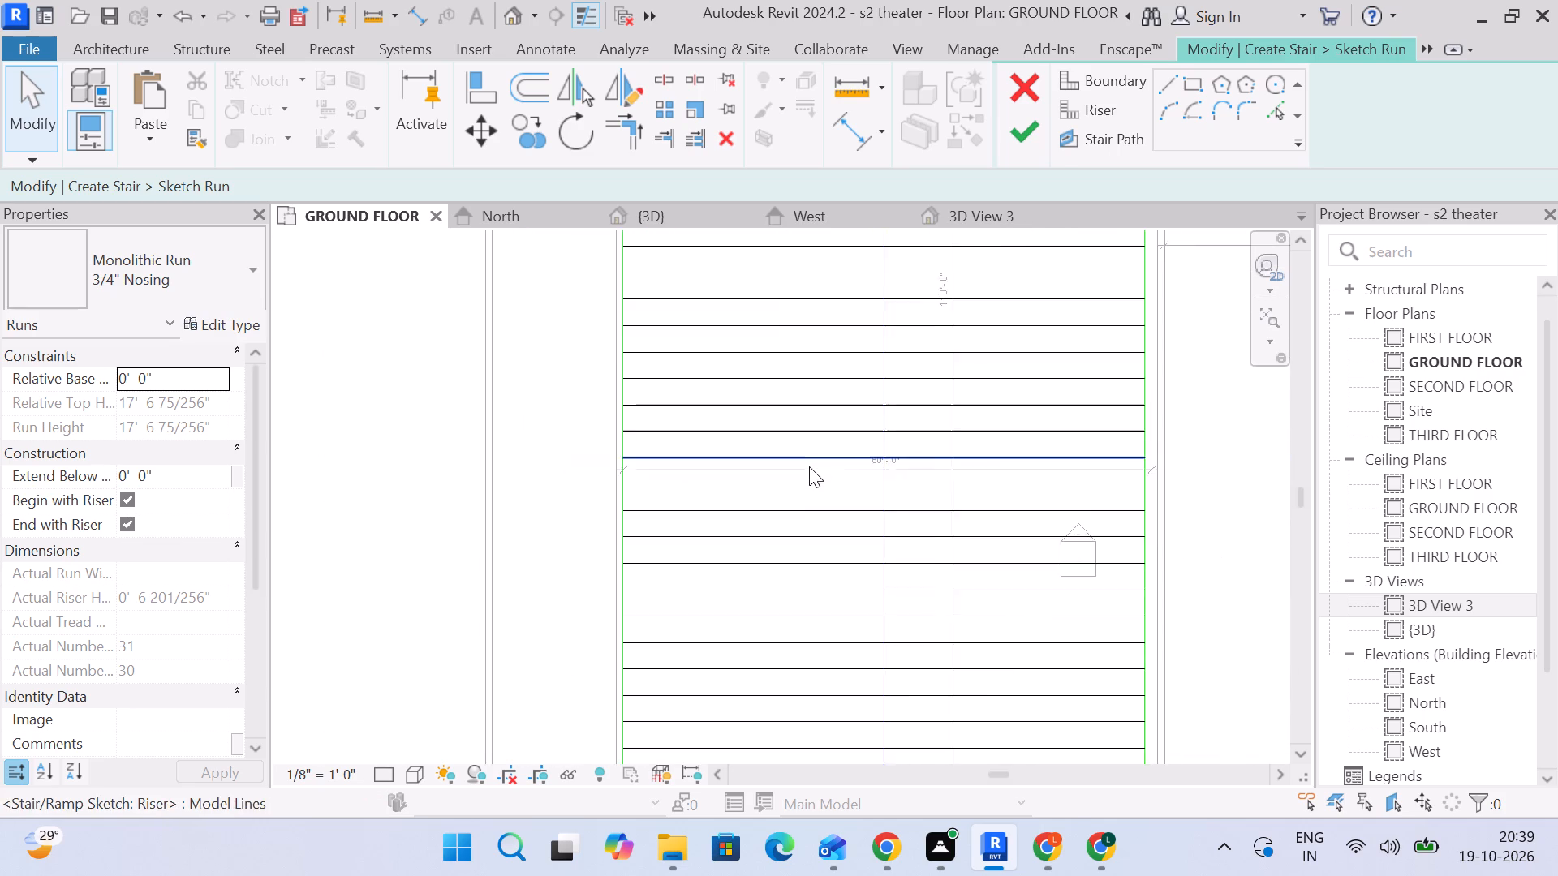
# Examine the riser spacing around the lower wide tread and down to the wall at the run's lower end.
pyautogui.moveTo(809, 466); pyautogui.dragTo(840, 336, button='middle')
pyautogui.scroll(4, 831, 649)
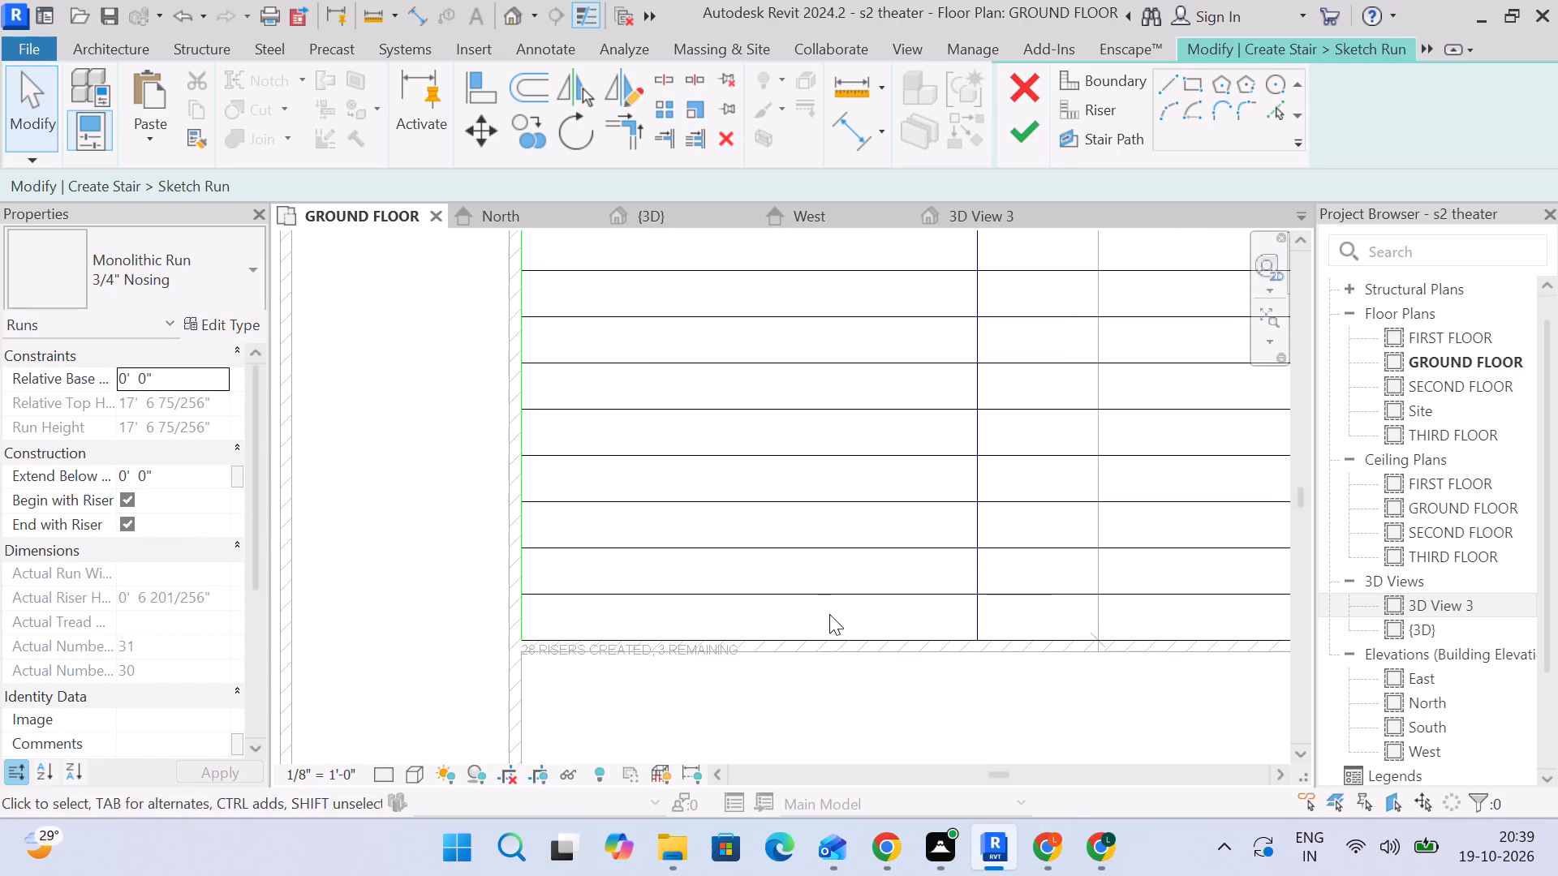
pyautogui.moveTo(820, 580); pyautogui.dragTo(816, 688, button='middle')
pyautogui.scroll(-1, 819, 675)
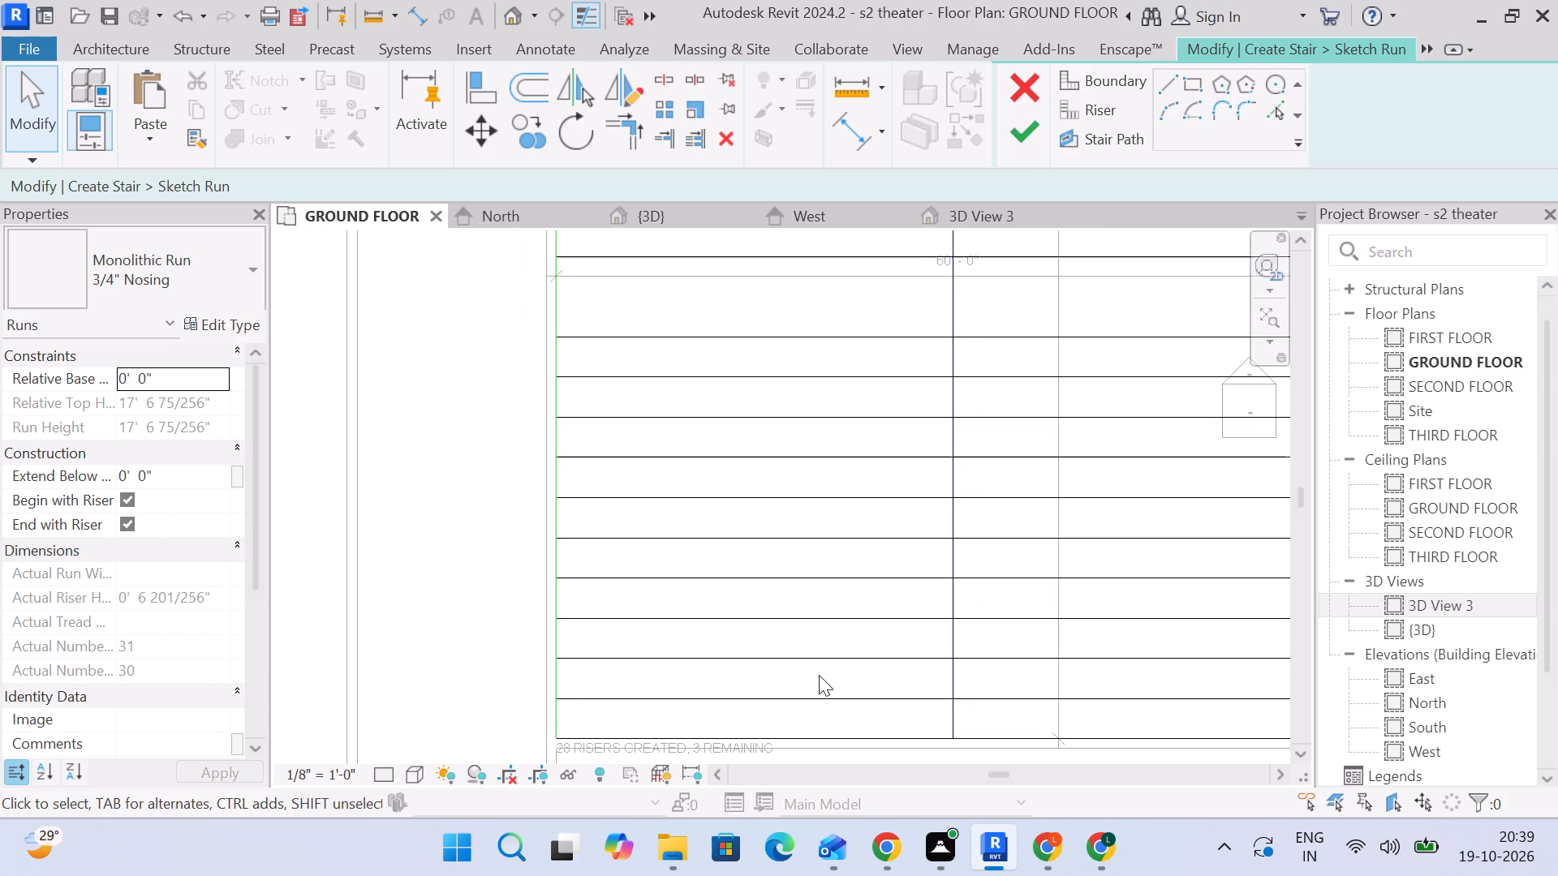
pyautogui.moveTo(820, 672); pyautogui.dragTo(831, 632, button='middle')
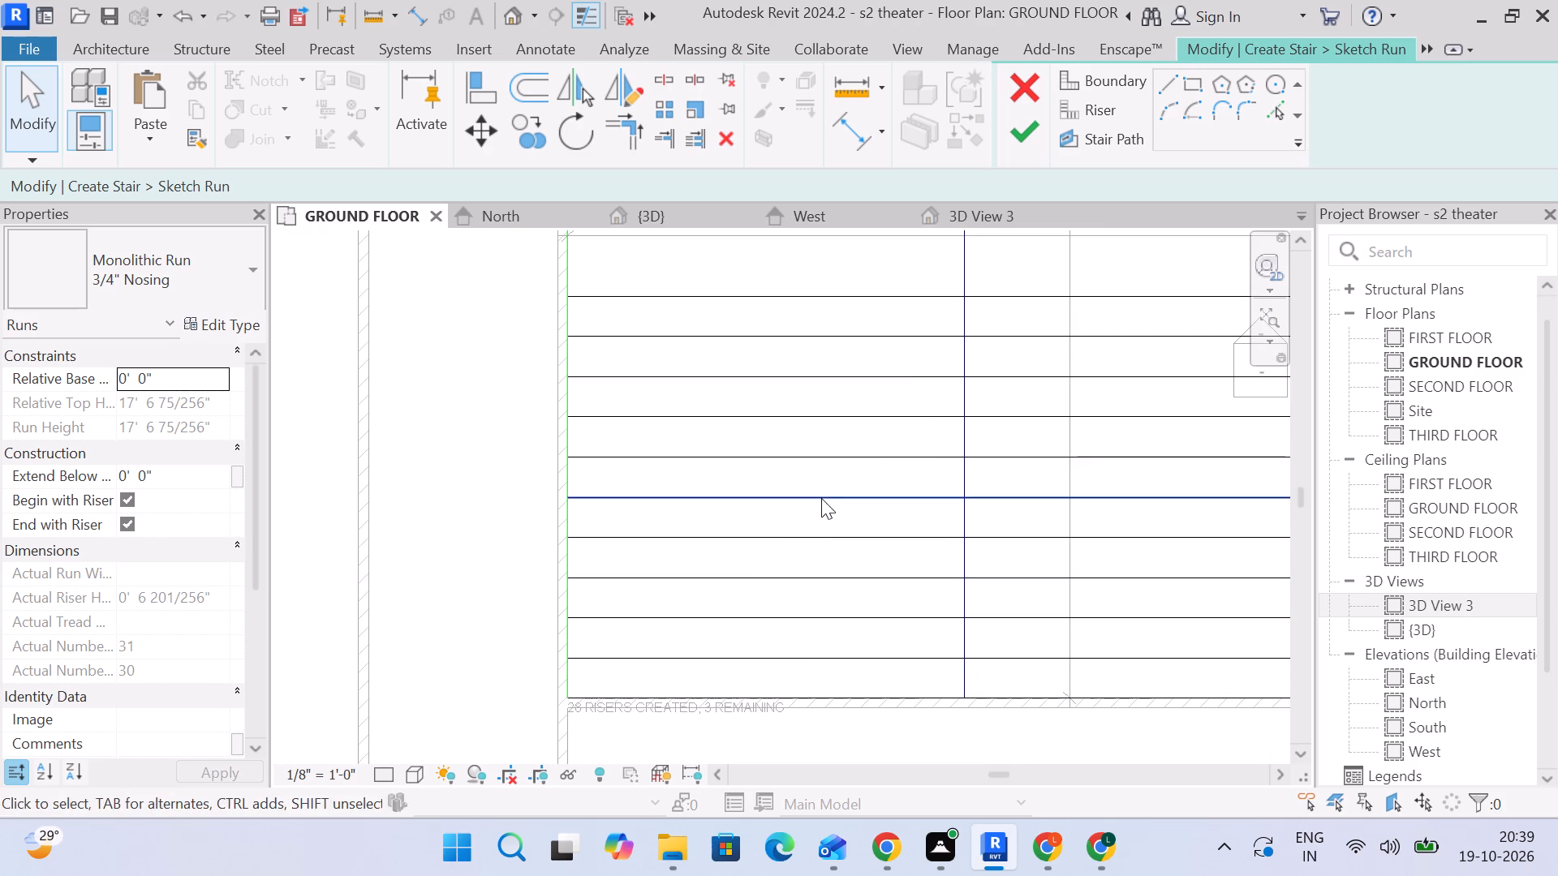
pyautogui.moveTo(798, 476); pyautogui.dragTo(798, 592, button='middle')
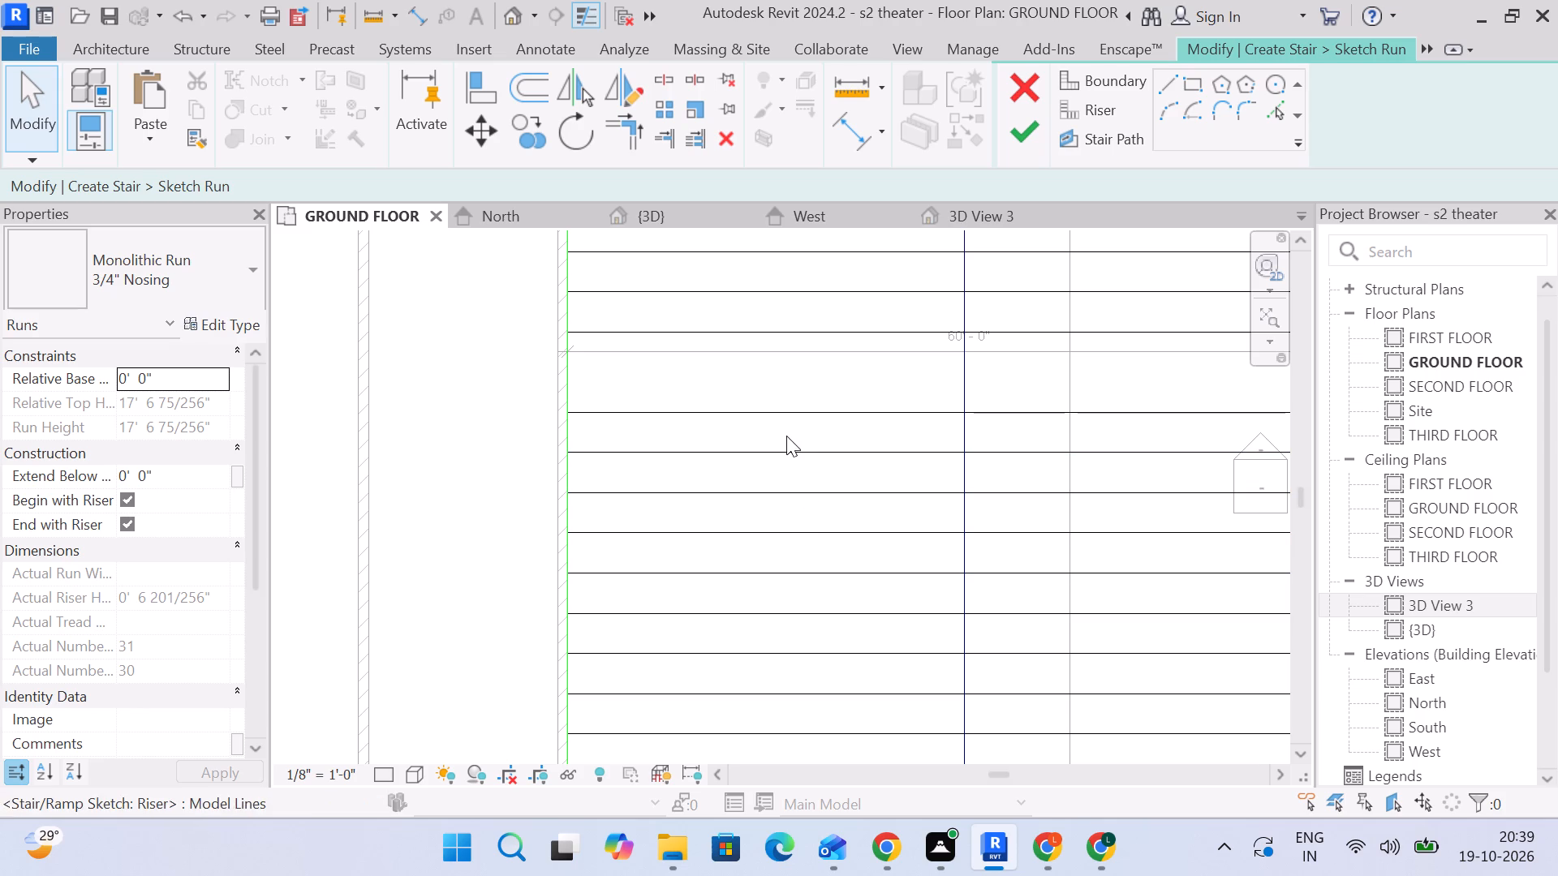
pyautogui.moveTo(786, 436); pyautogui.dragTo(777, 625, button='middle')
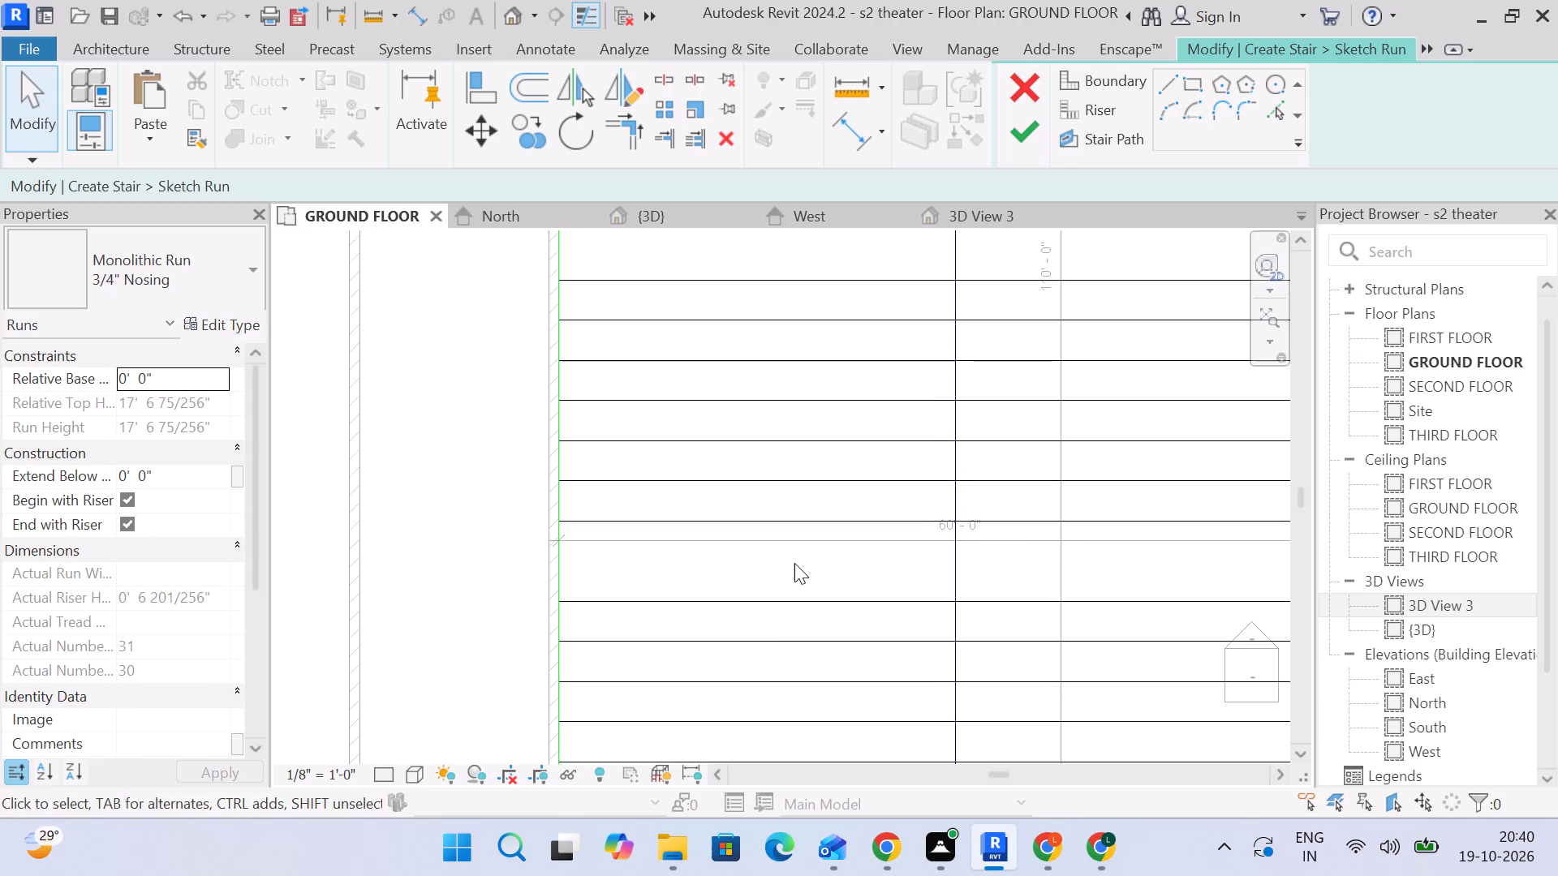
pyautogui.scroll(-3, 794, 563)
pyautogui.moveTo(794, 596); pyautogui.dragTo(821, 461, button='middle')
pyautogui.scroll(4, 805, 690)
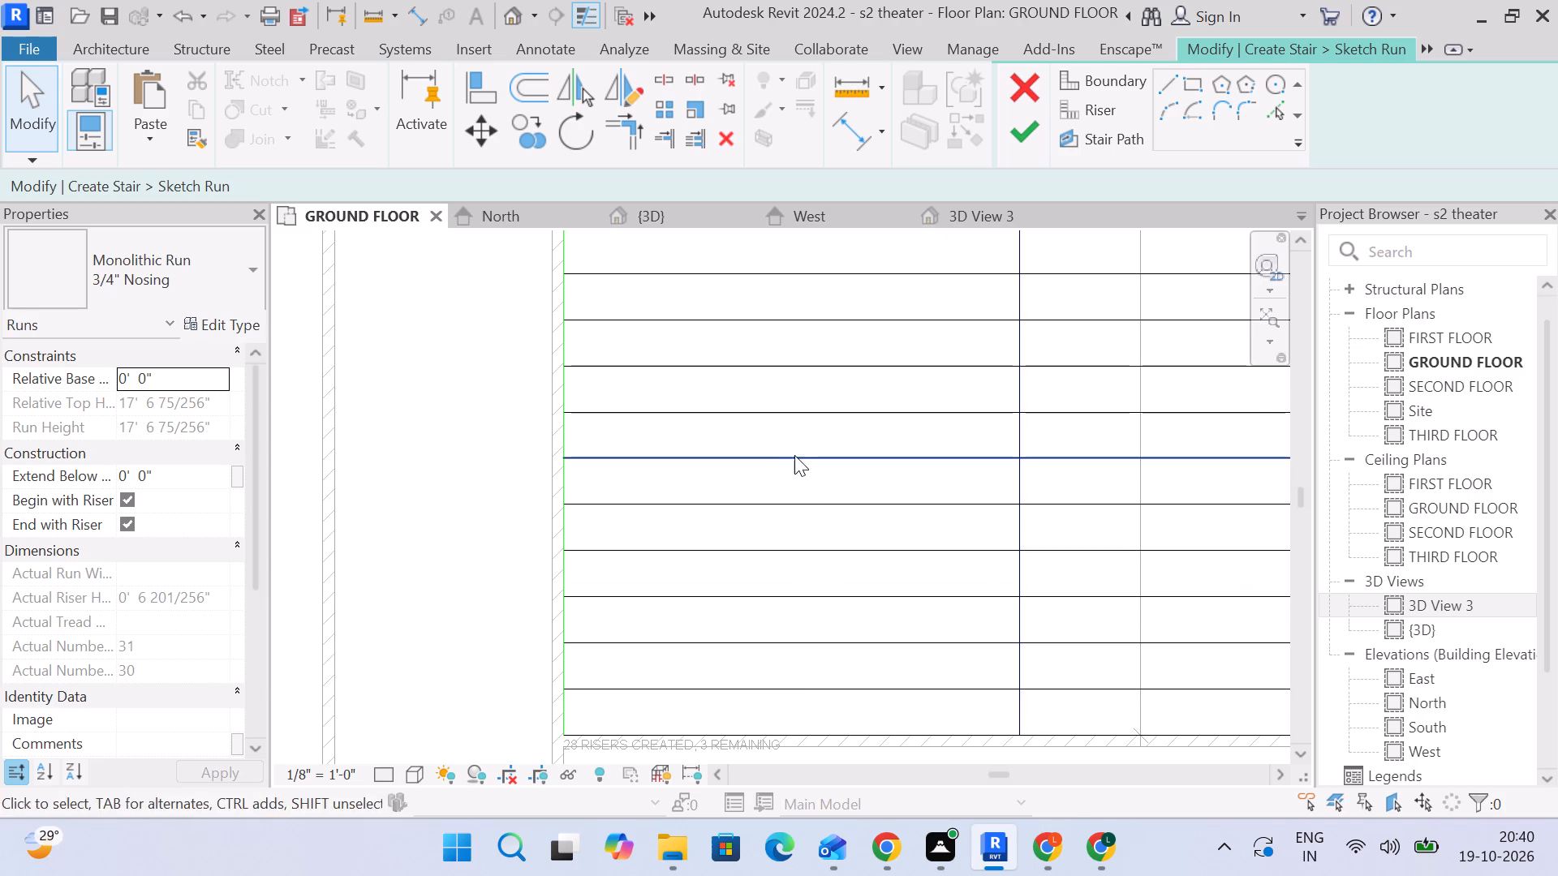
pyautogui.moveTo(800, 396); pyautogui.dragTo(813, 540, button='middle')
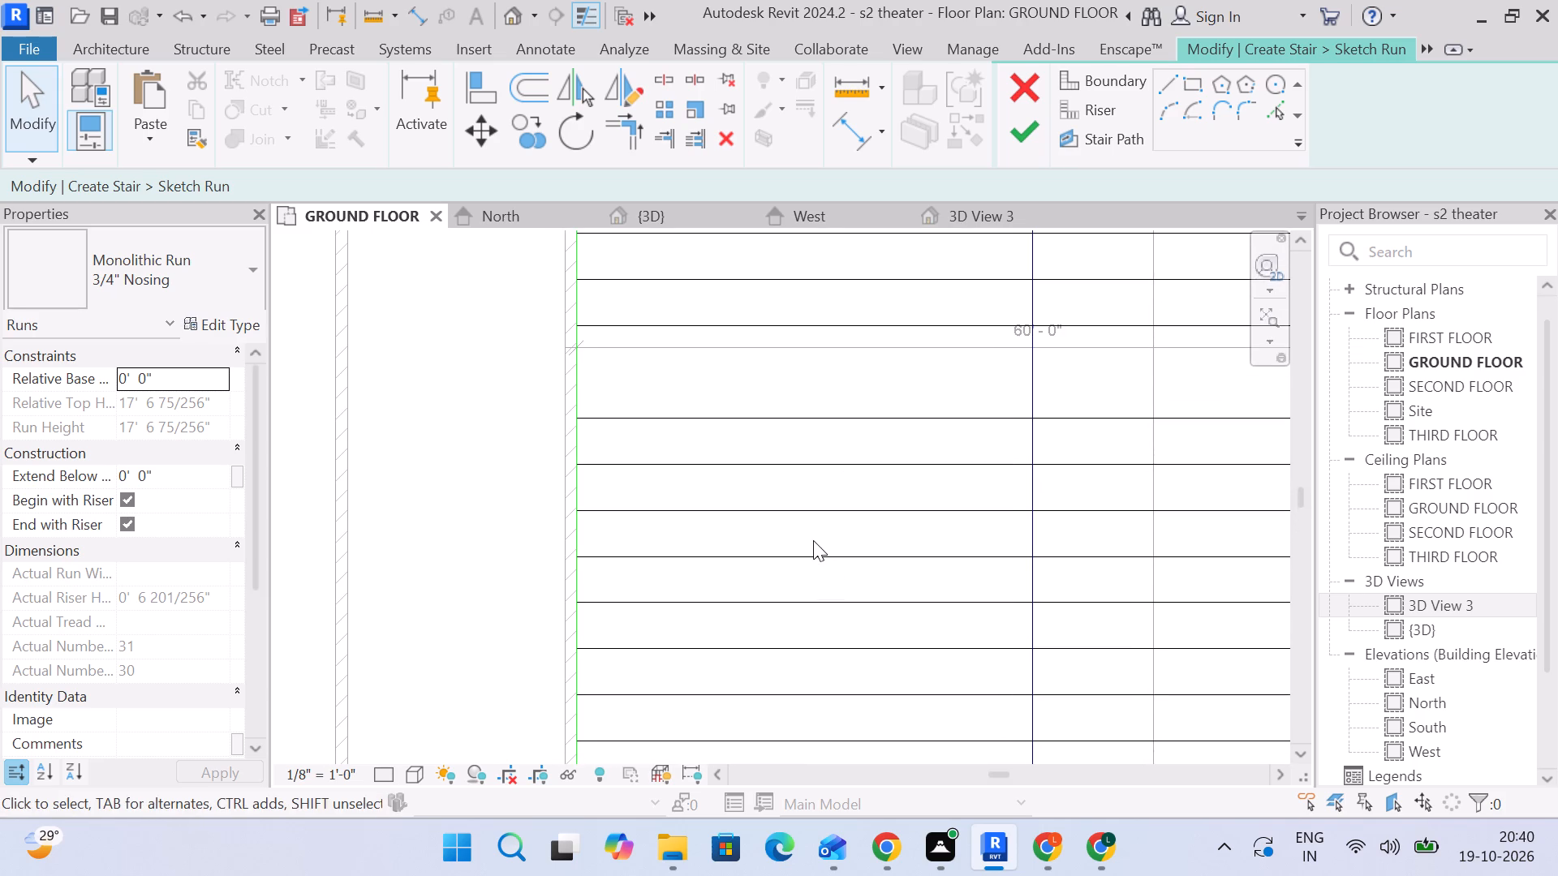
pyautogui.scroll(-2, 826, 452)
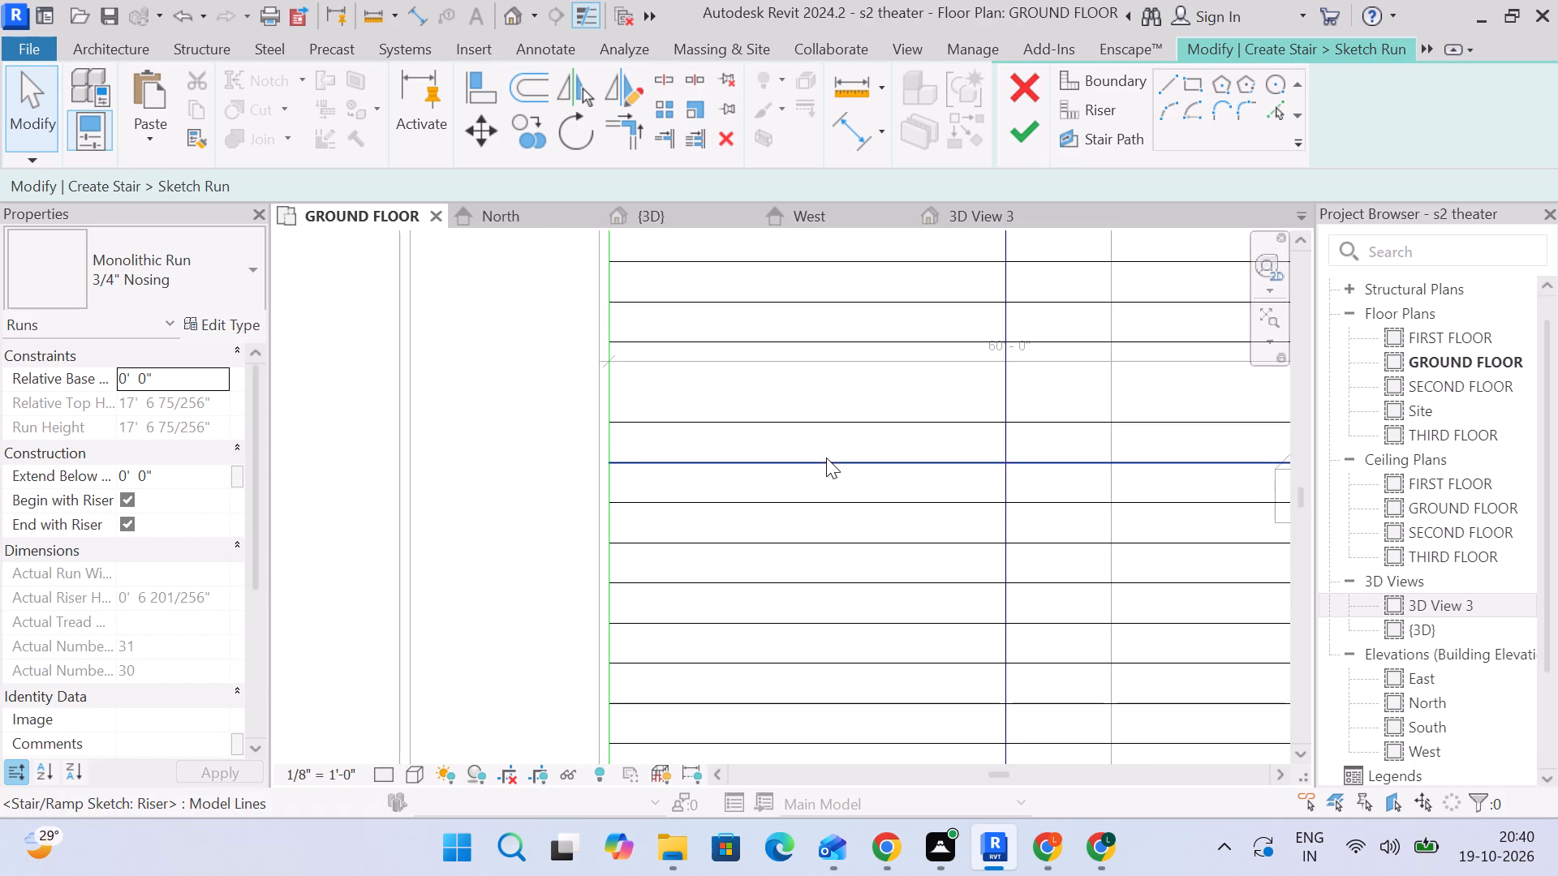
pyautogui.scroll(-2, 778, 463)
pyautogui.moveTo(777, 465); pyautogui.dragTo(820, 369, button='middle')
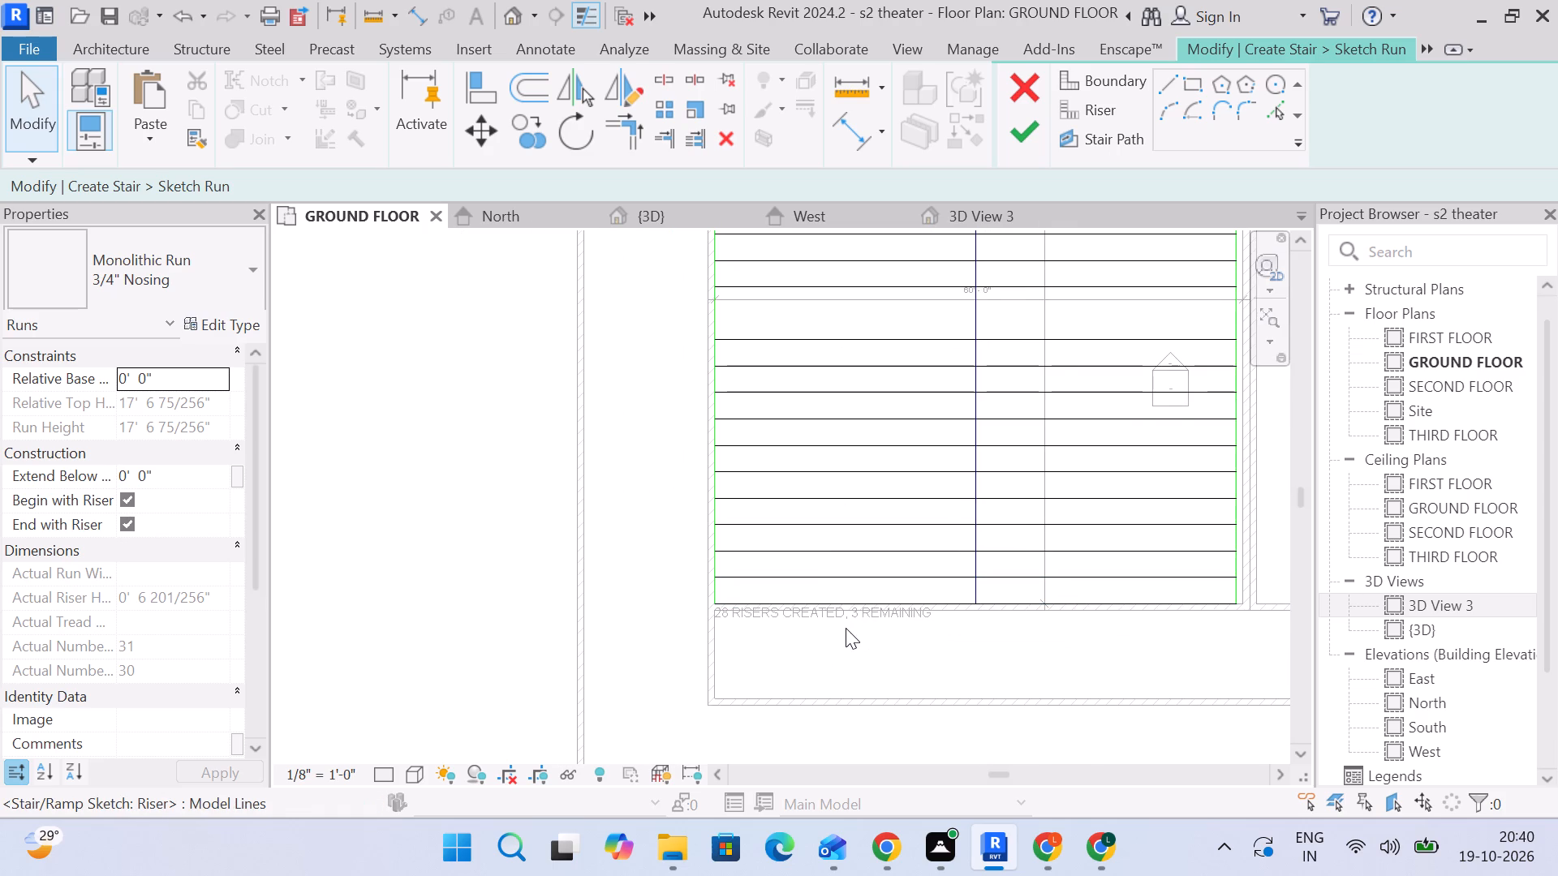
# Move the ten riser lines between the lower wide tread and the run's bottommost riser line up 1'-0".
pyautogui.moveTo(876, 594); pyautogui.dragTo(876, 655, button='middle')
pyautogui.moveTo(877, 653); pyautogui.dragTo(764, 387)
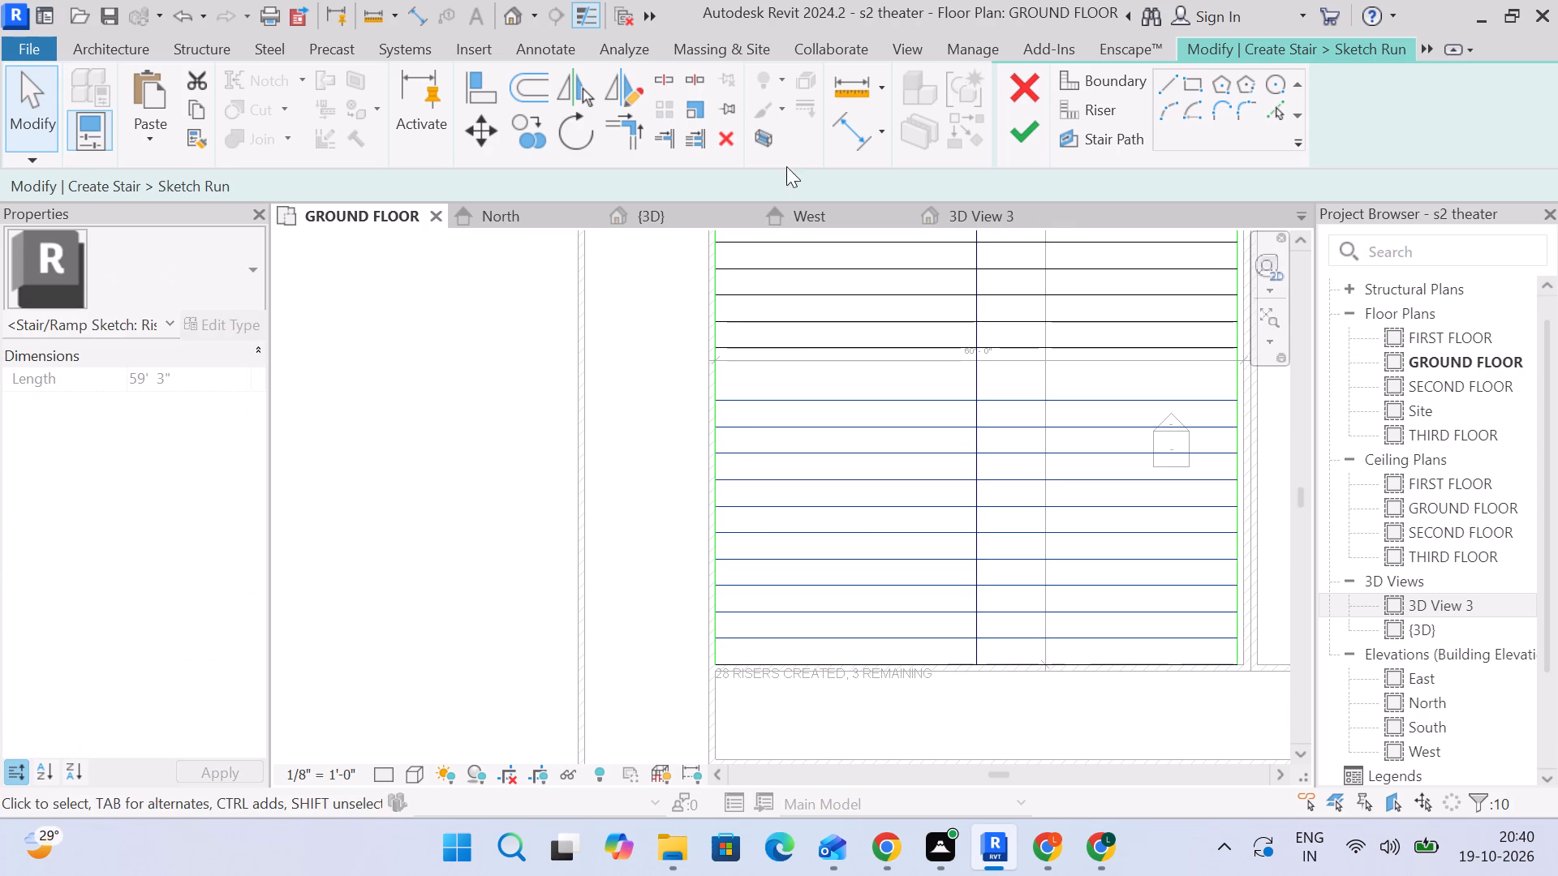
pyautogui.click(474, 138)
pyautogui.scroll(5, 730, 638)
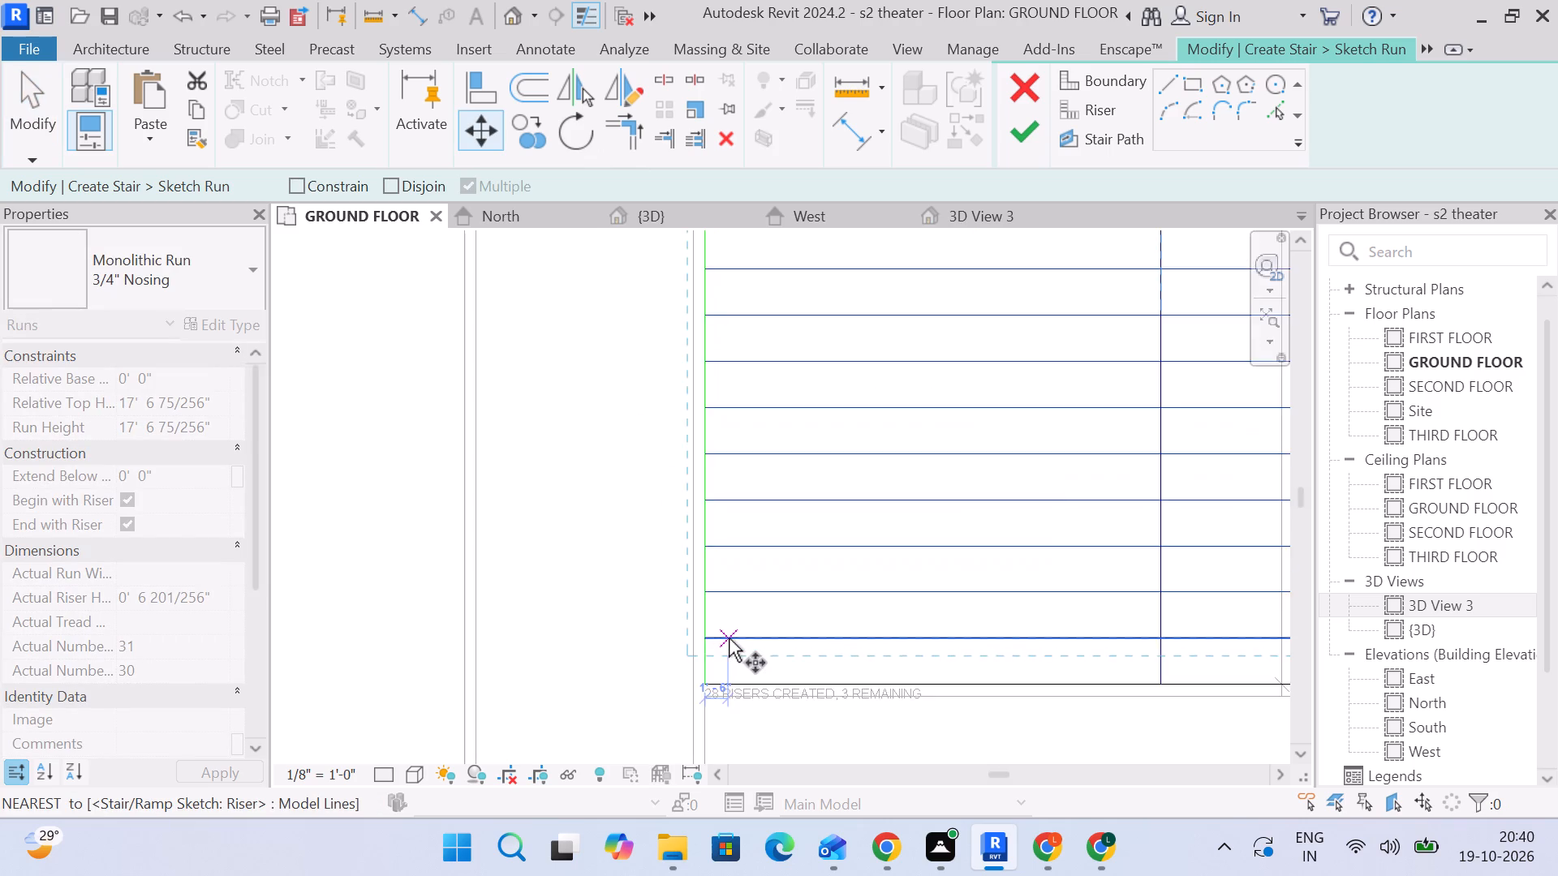
pyautogui.scroll(3, 729, 638)
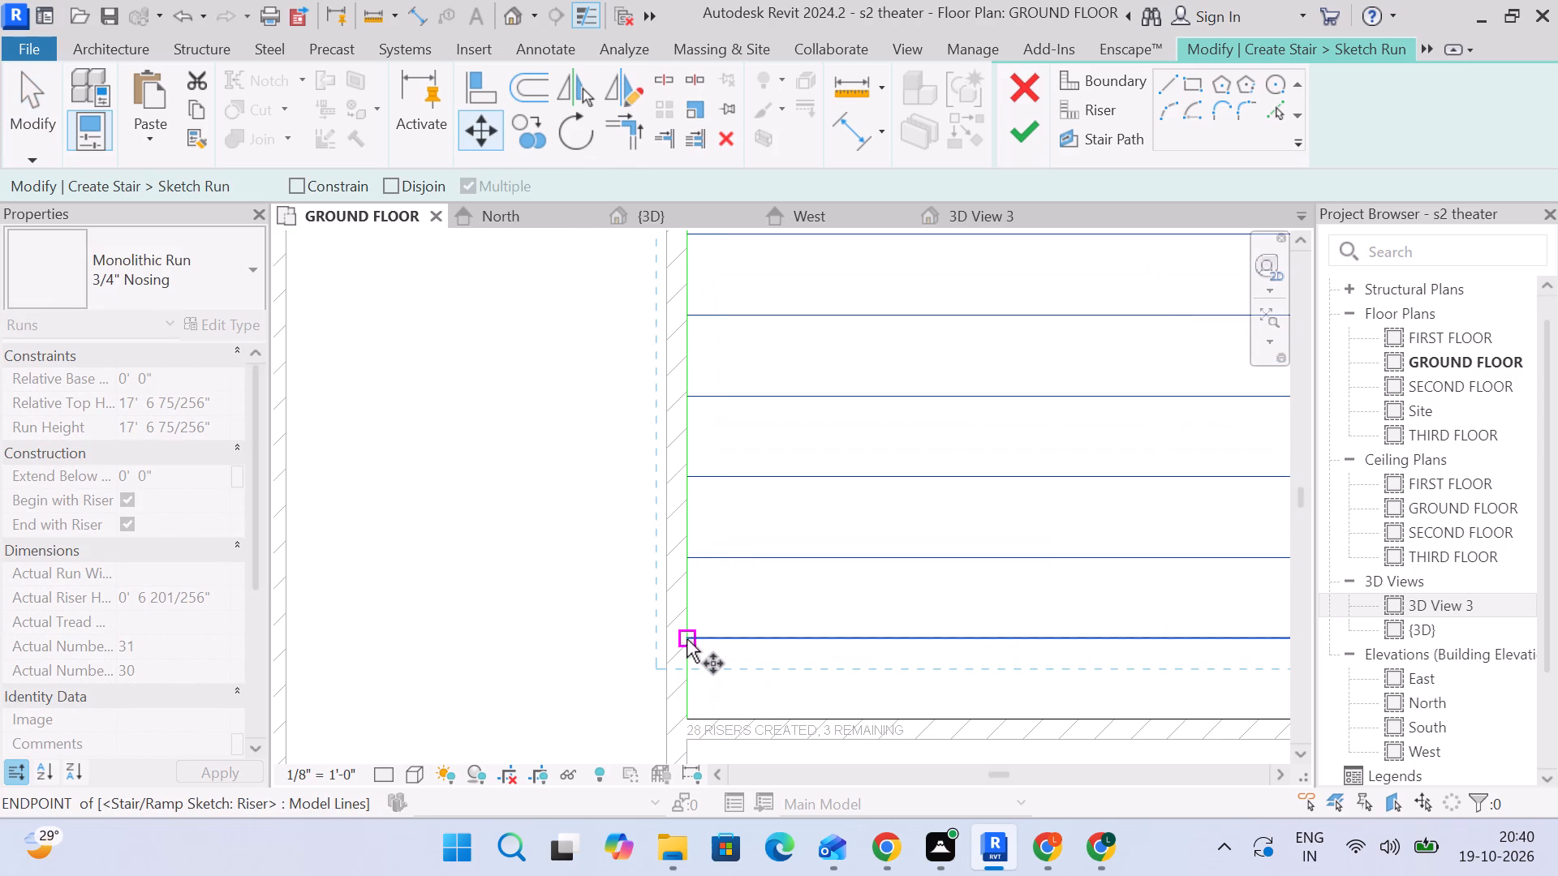
pyautogui.click(686, 639)
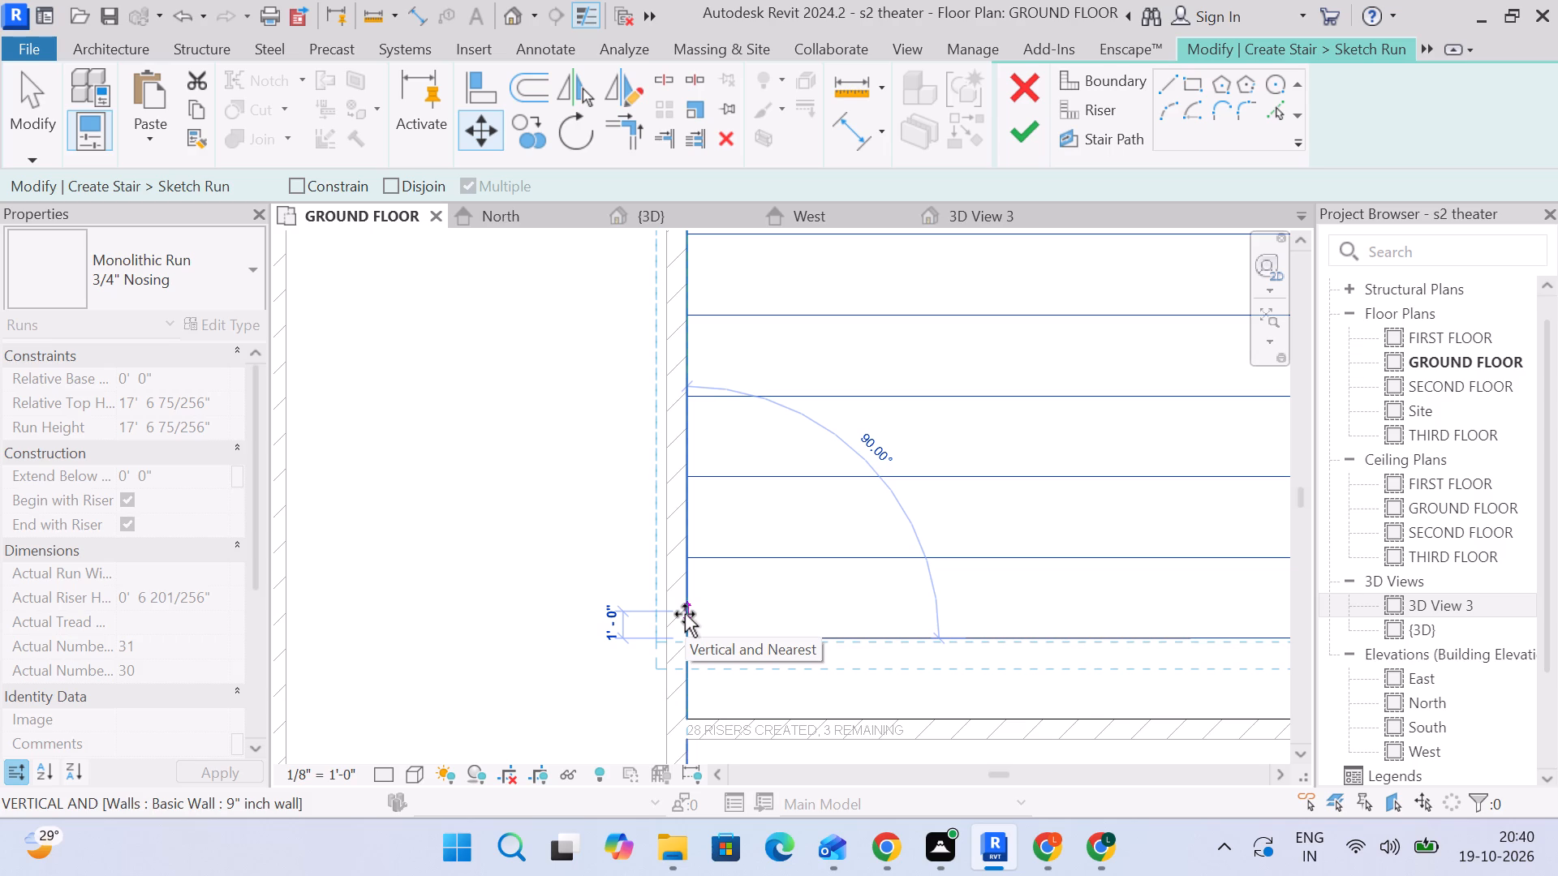
pyautogui.click(685, 614)
pyautogui.scroll(-4, 687, 613)
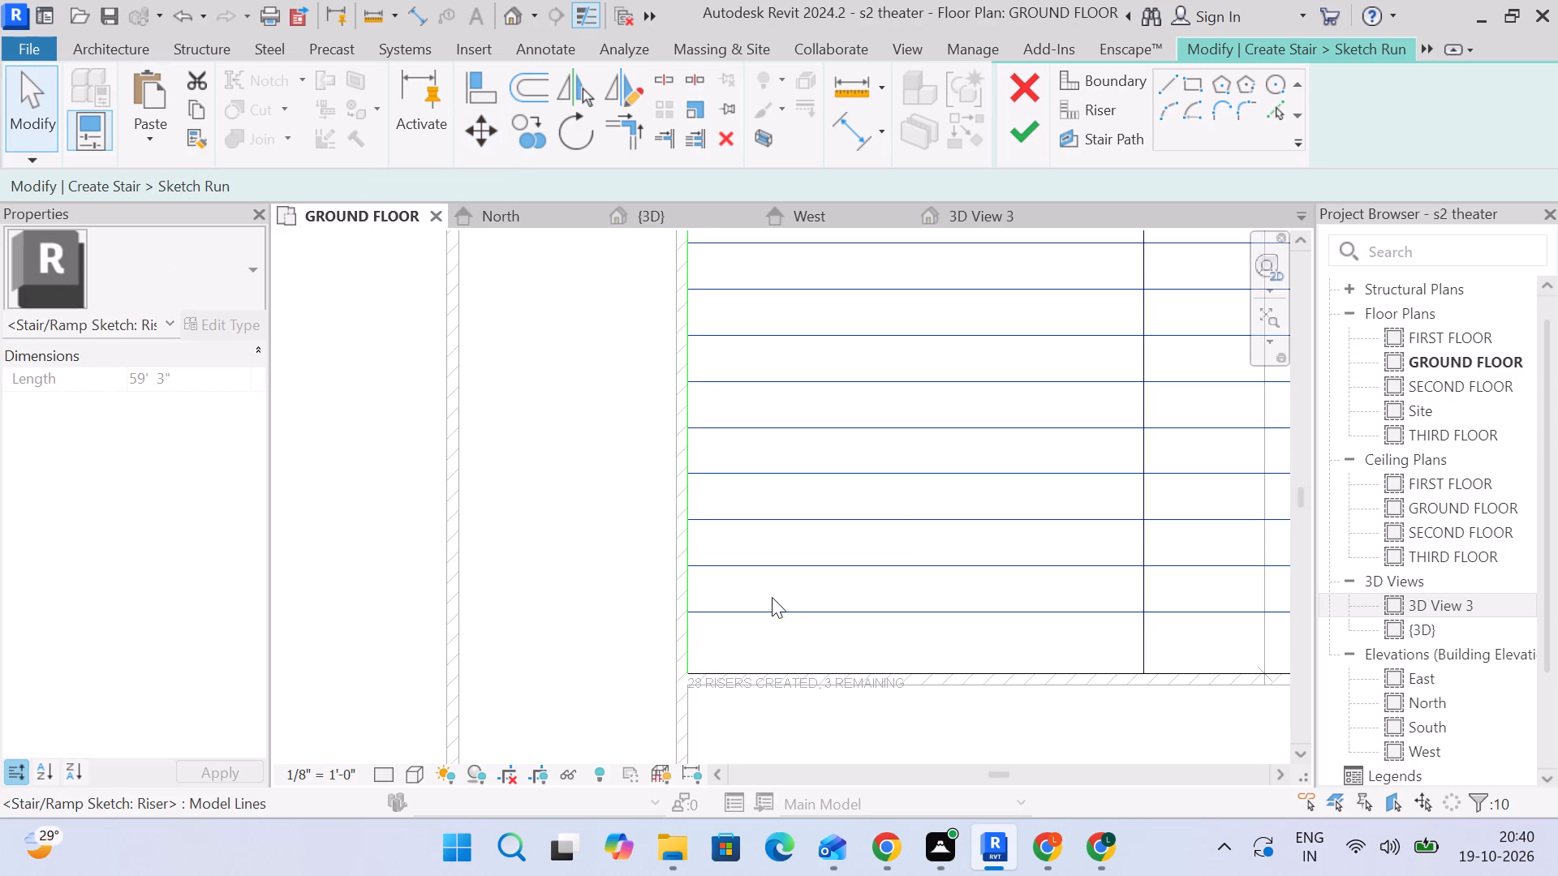
pyautogui.moveTo(776, 595); pyautogui.dragTo(738, 691, button='middle')
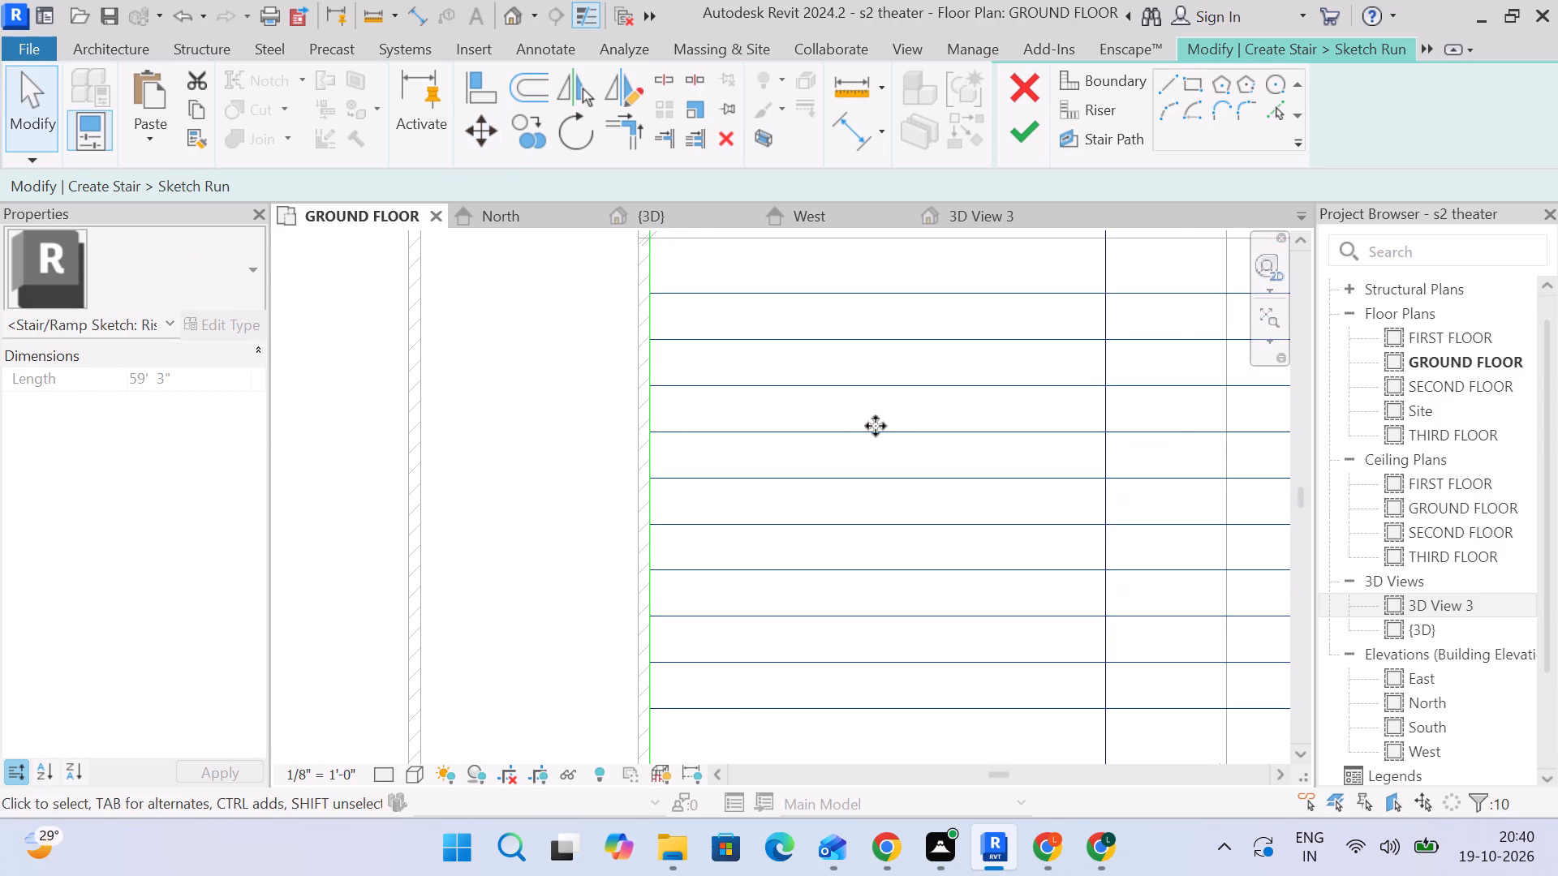
pyautogui.scroll(-1, 877, 423)
pyautogui.moveTo(877, 425); pyautogui.dragTo(903, 611, button='middle')
pyautogui.press('Escape')
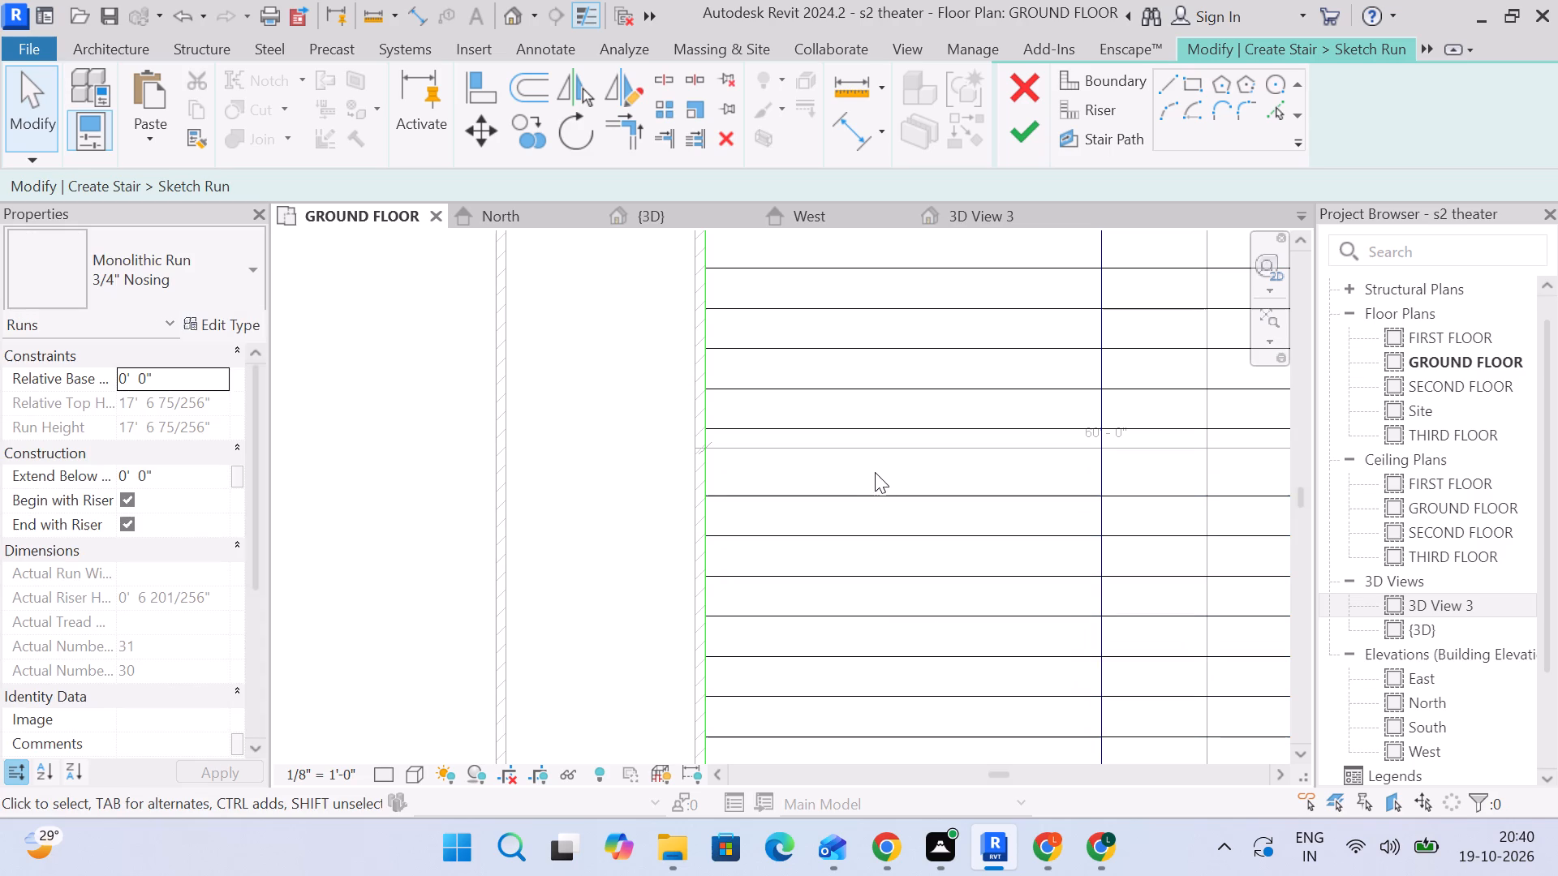
# Move the single riser line bordering the top of the lower wide tread down about 2'-0", leaving a 5'-0" tread above it.
pyautogui.moveTo(885, 460); pyautogui.dragTo(889, 539, button='middle')
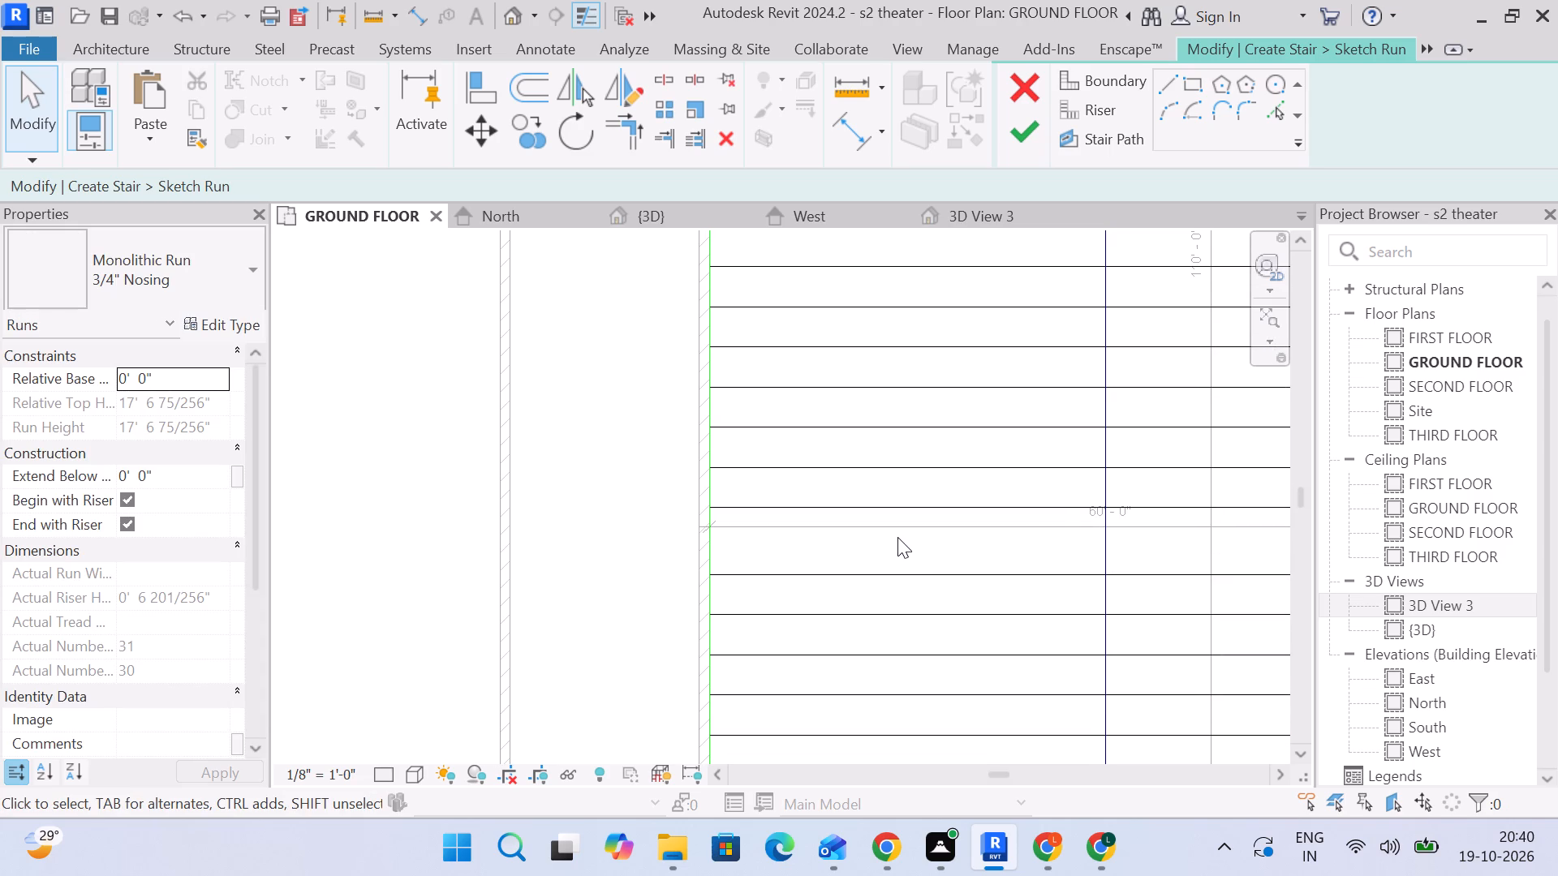
pyautogui.click(927, 514)
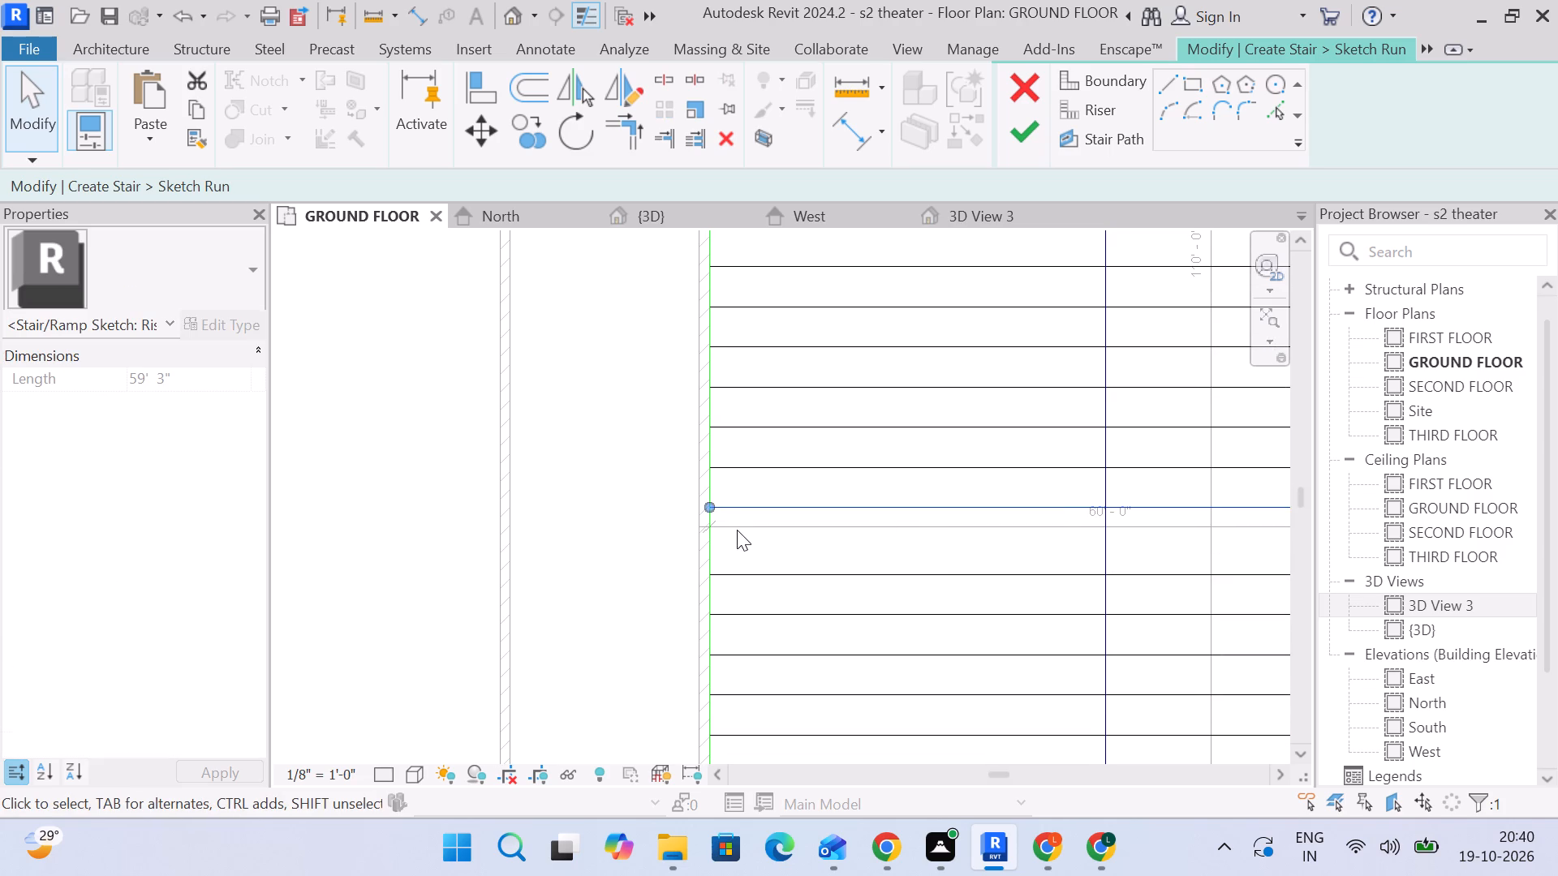
pyautogui.scroll(-2, 735, 530)
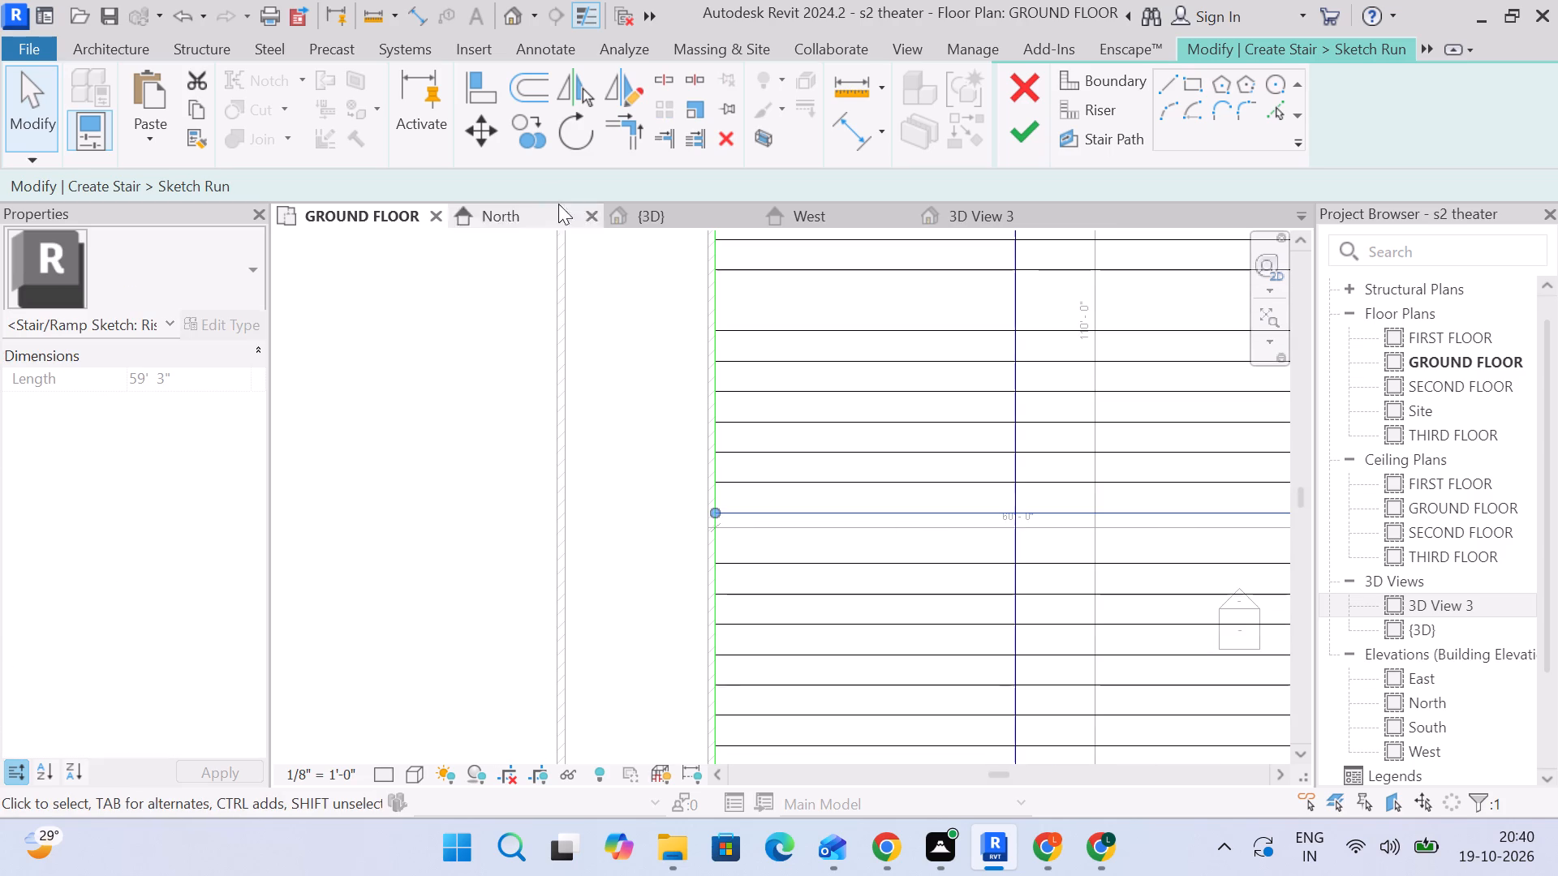
pyautogui.moveTo(480, 131); pyautogui.dragTo(484, 142)
pyautogui.scroll(3, 721, 506)
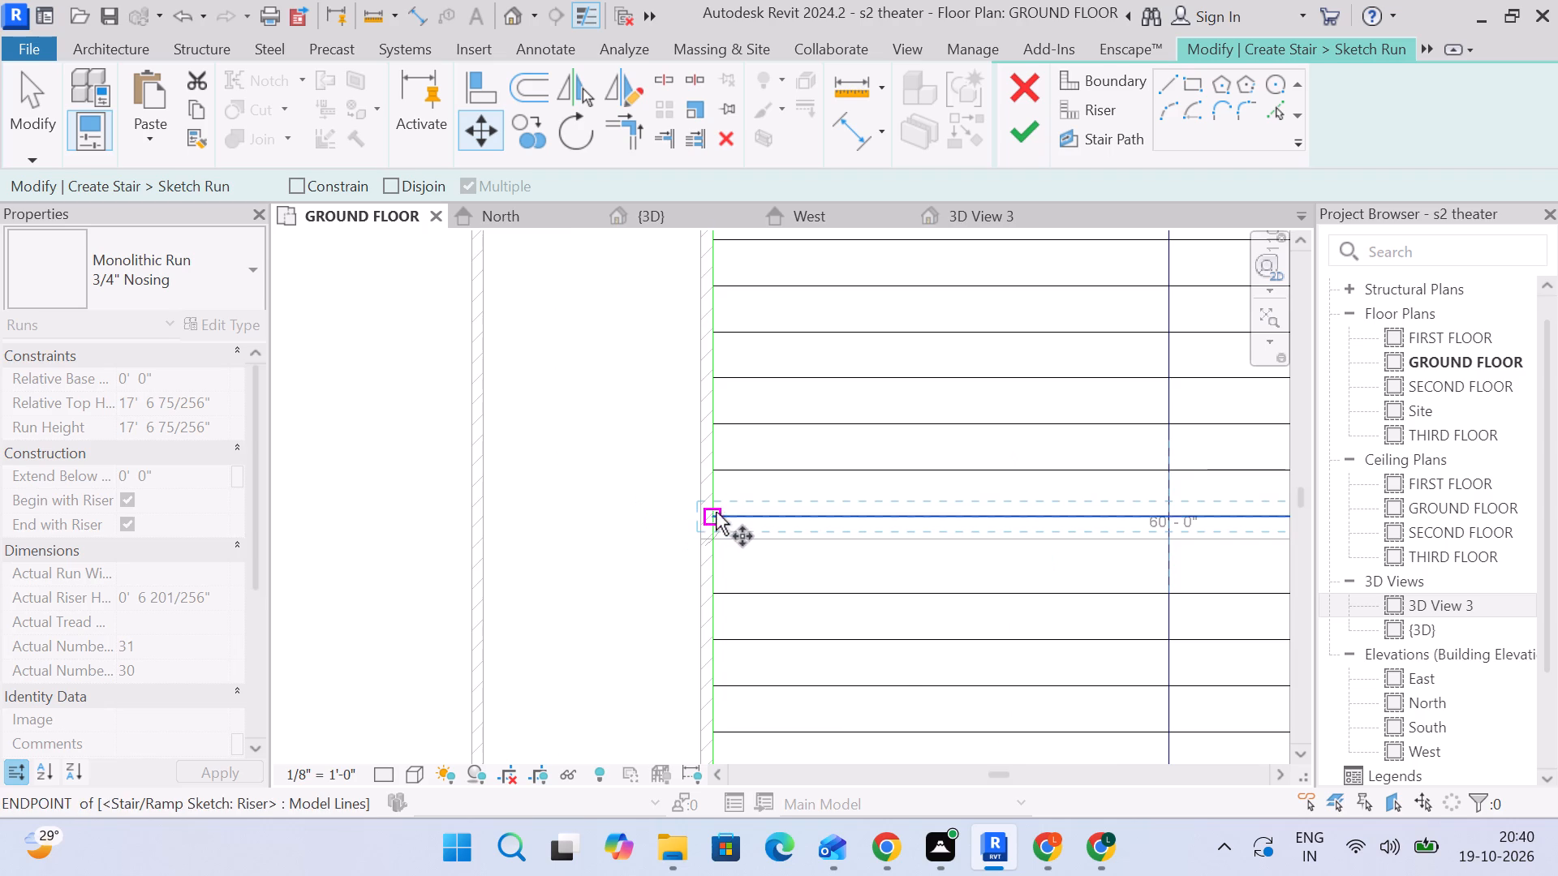
pyautogui.click(712, 515)
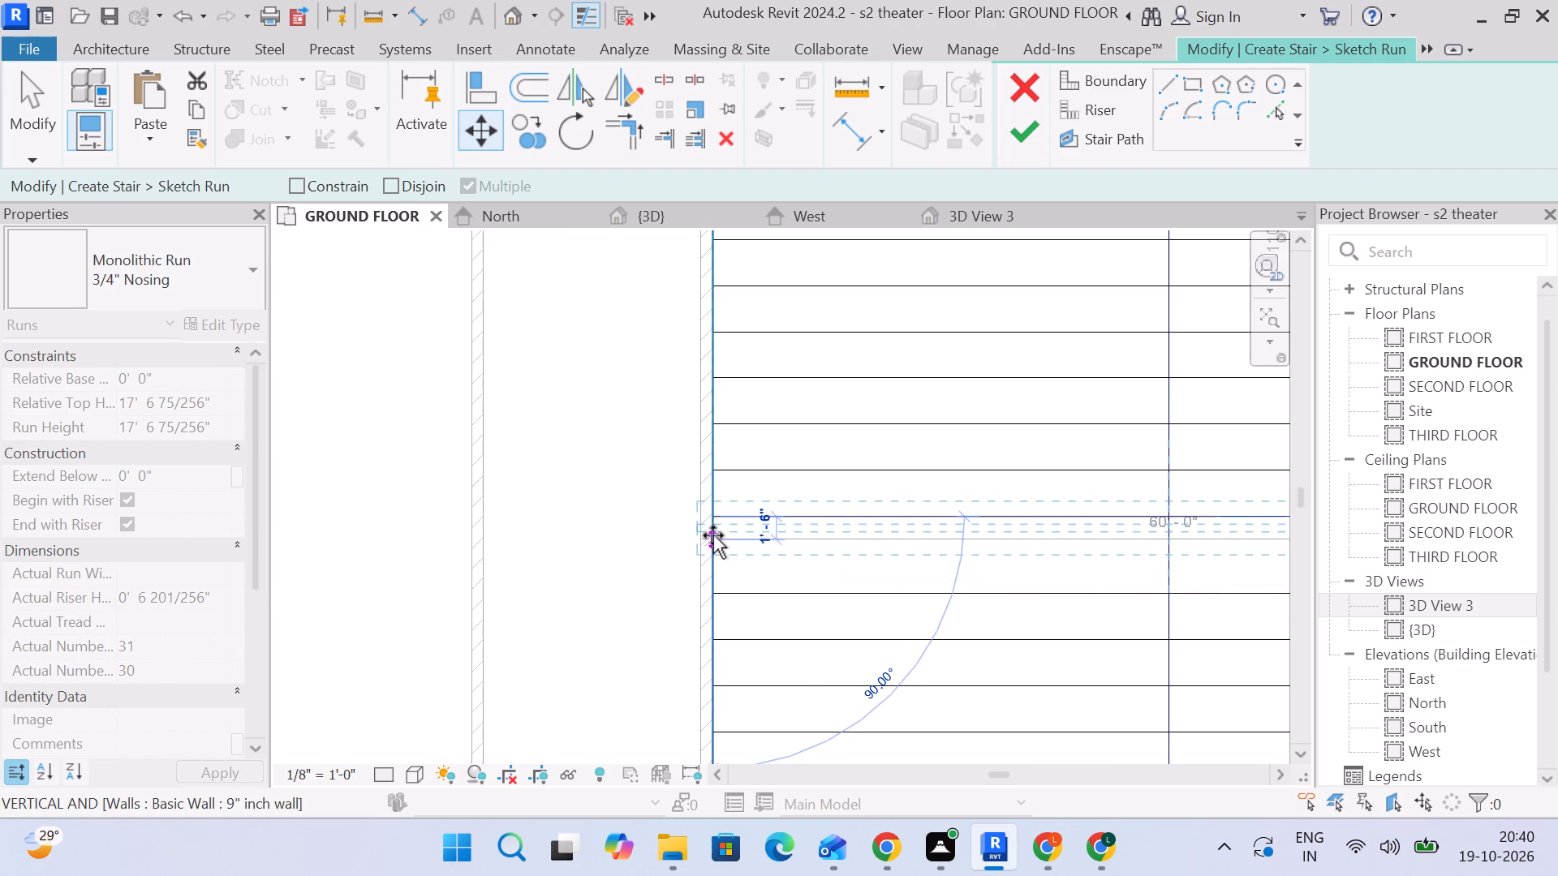
pyautogui.scroll(4, 713, 532)
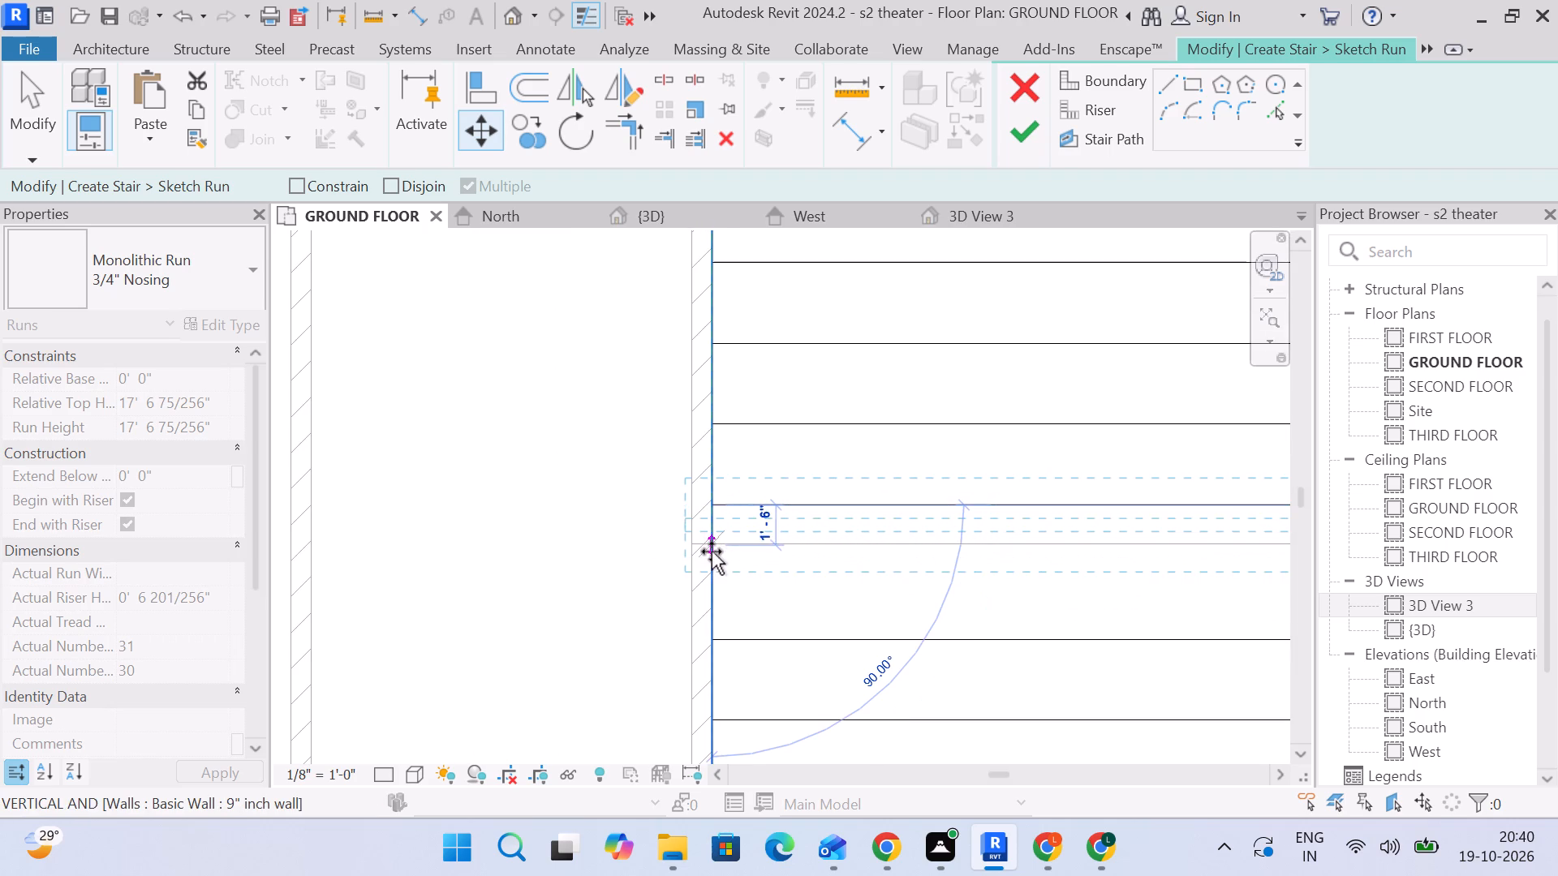
pyautogui.click(712, 559)
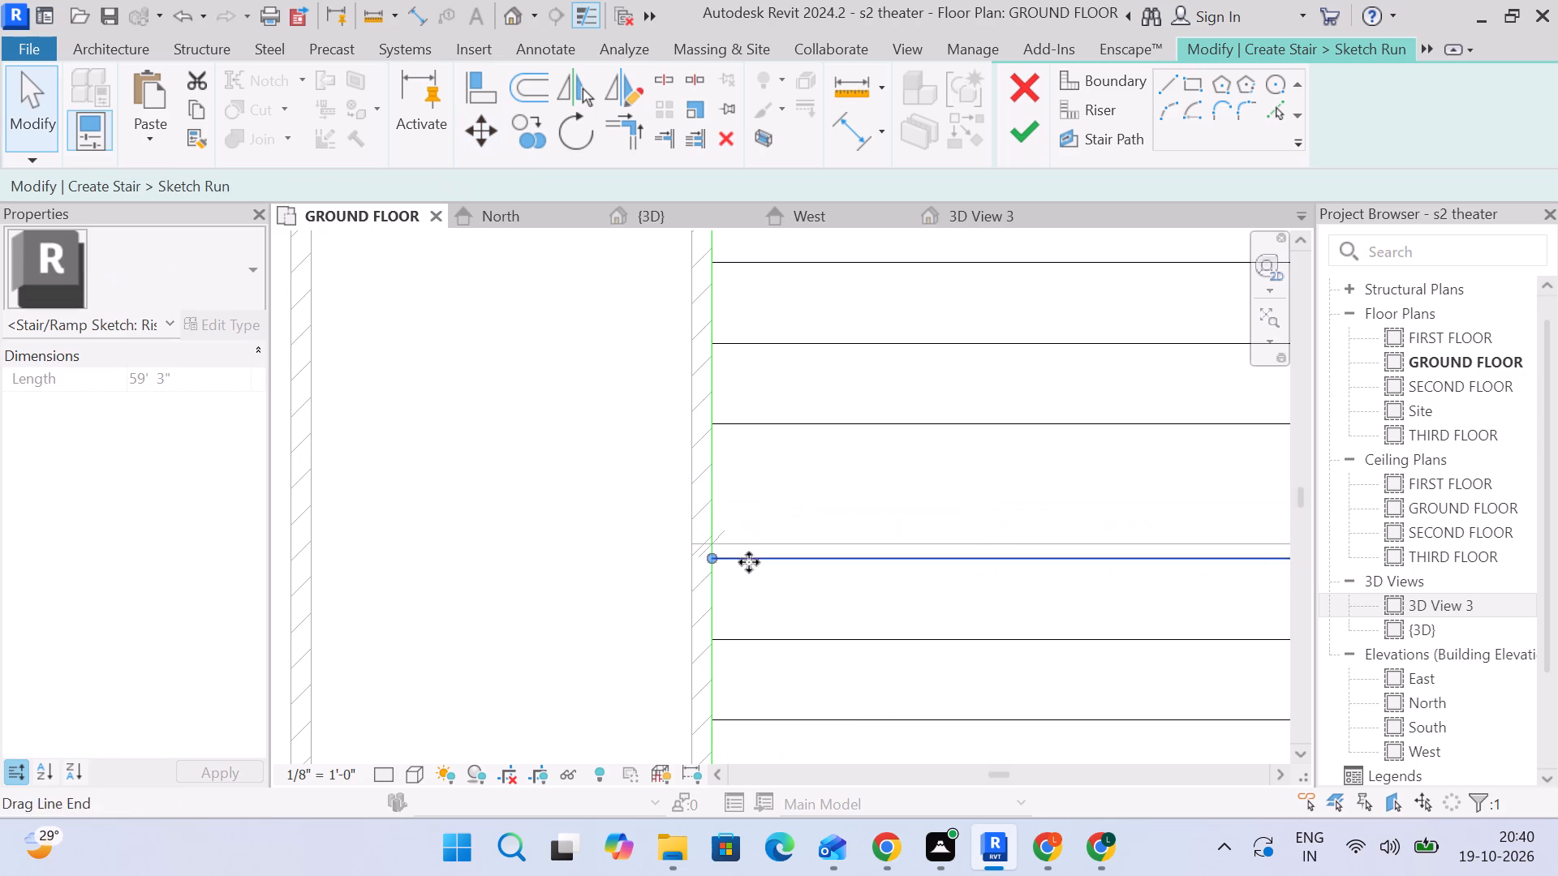
pyautogui.scroll(-3, 790, 577)
pyautogui.moveTo(835, 573); pyautogui.dragTo(737, 463, button='middle')
pyautogui.moveTo(737, 463); pyautogui.dragTo(720, 538, button='middle')
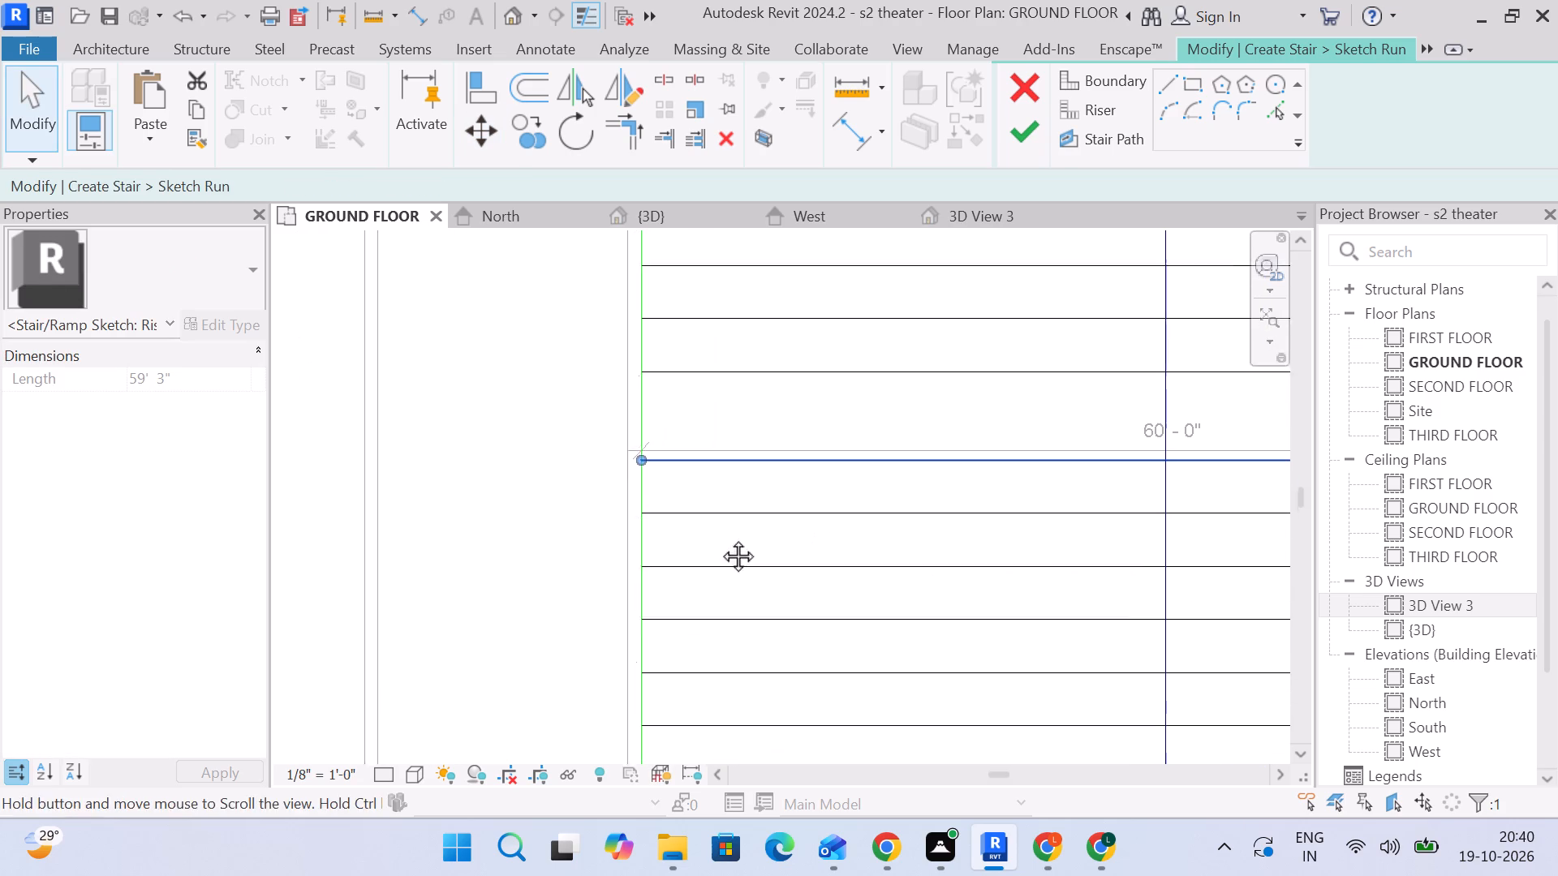
pyautogui.moveTo(720, 538); pyautogui.dragTo(701, 604, button='middle')
pyautogui.click(724, 546)
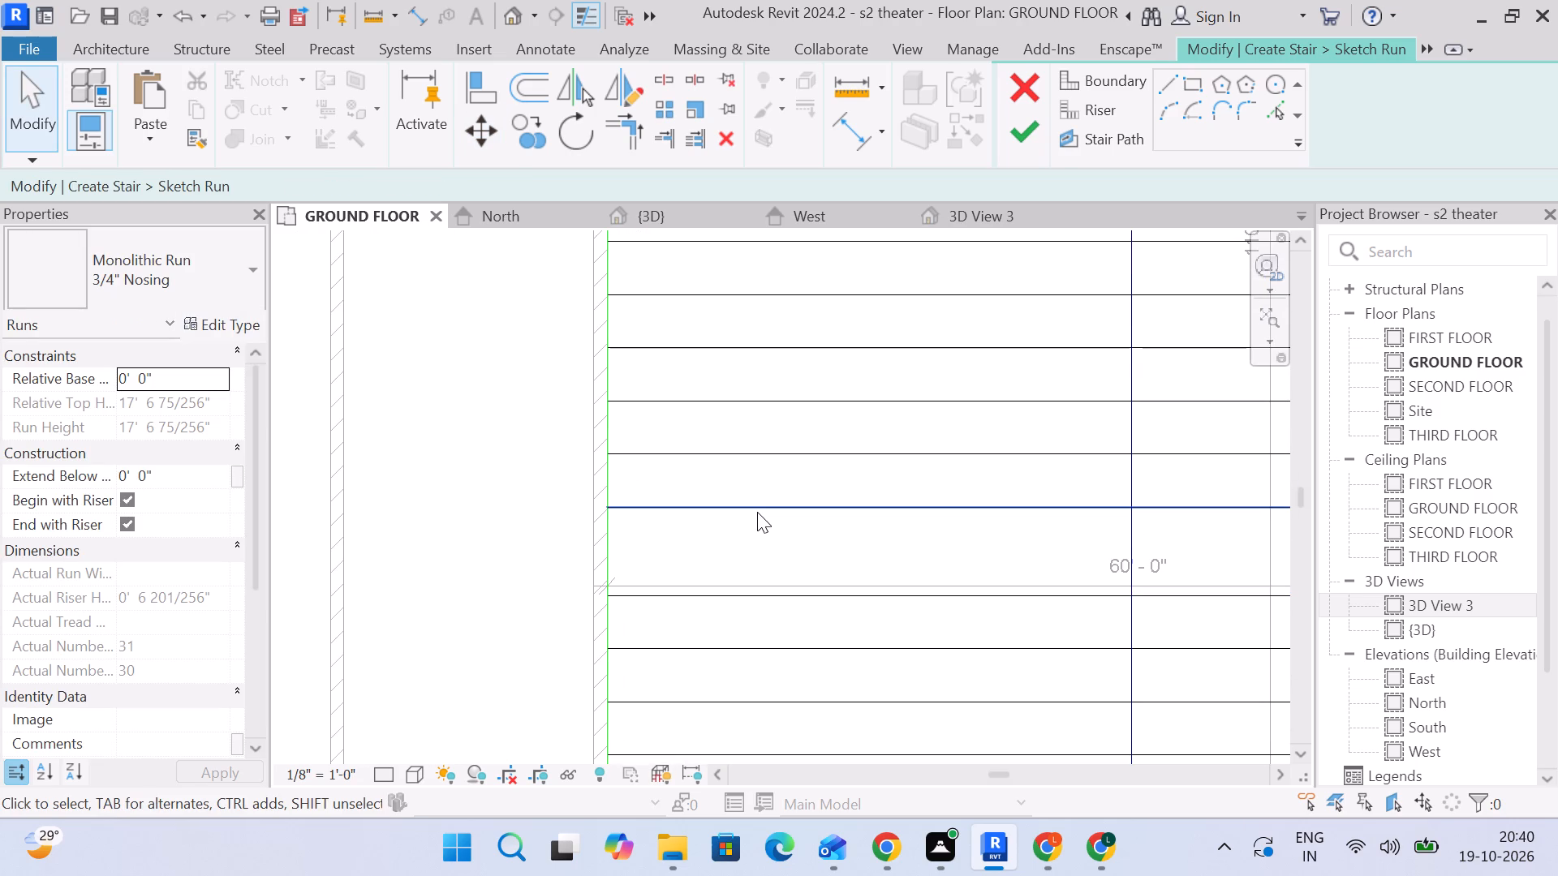
# Move the six riser lines between the upper and lower wide treads up 1'-0".
pyautogui.click(757, 512)
pyautogui.scroll(-3, 800, 548)
pyautogui.click(810, 544)
pyautogui.scroll(-1, 813, 548)
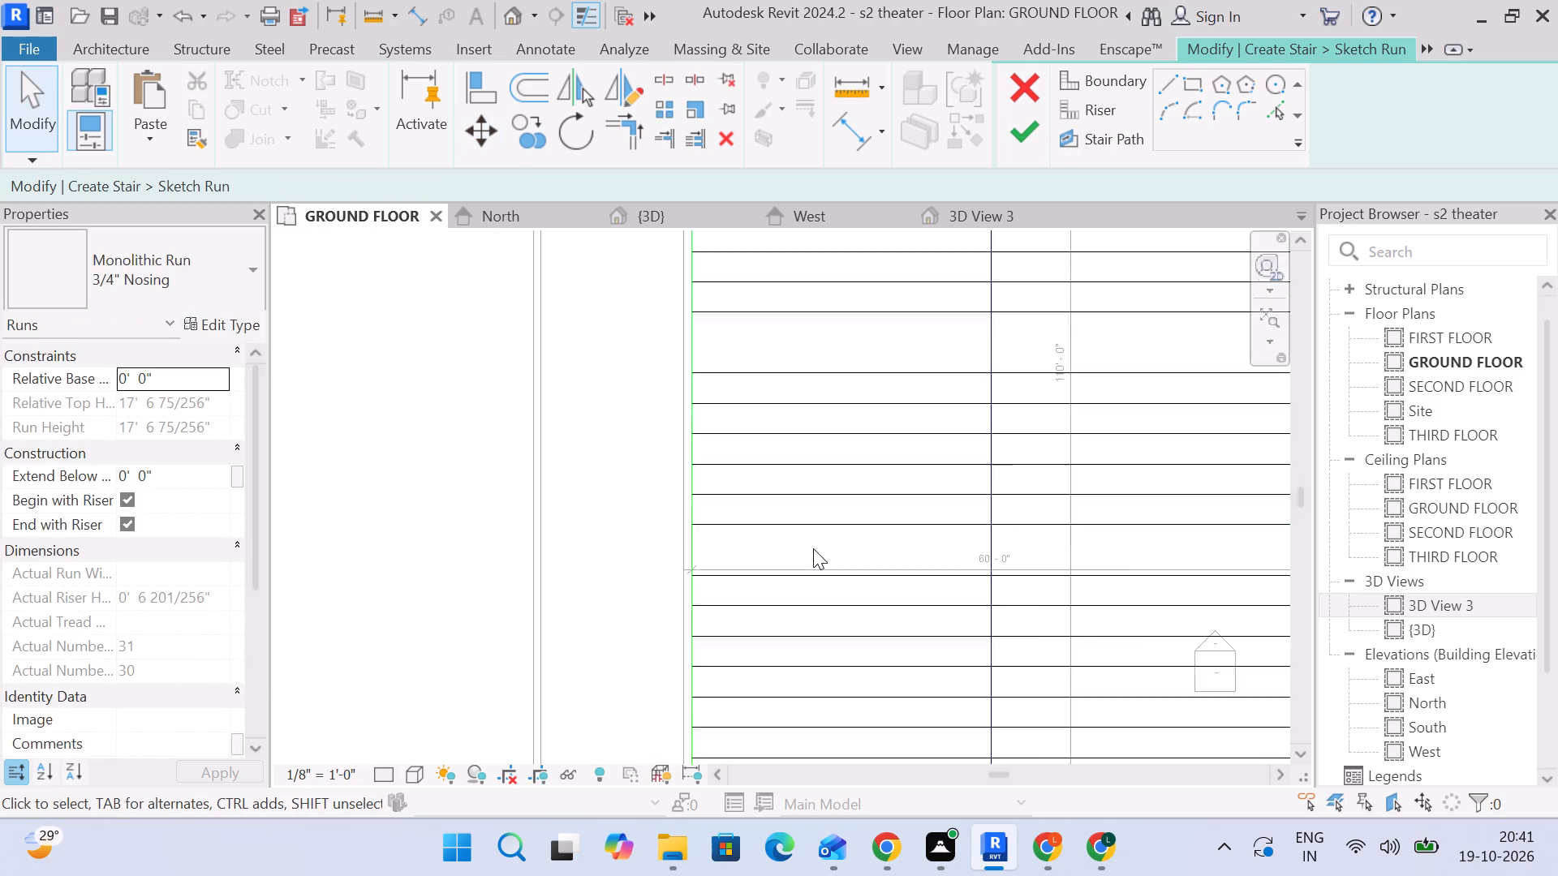
pyautogui.scroll(-2, 813, 548)
pyautogui.moveTo(814, 548); pyautogui.dragTo(774, 395)
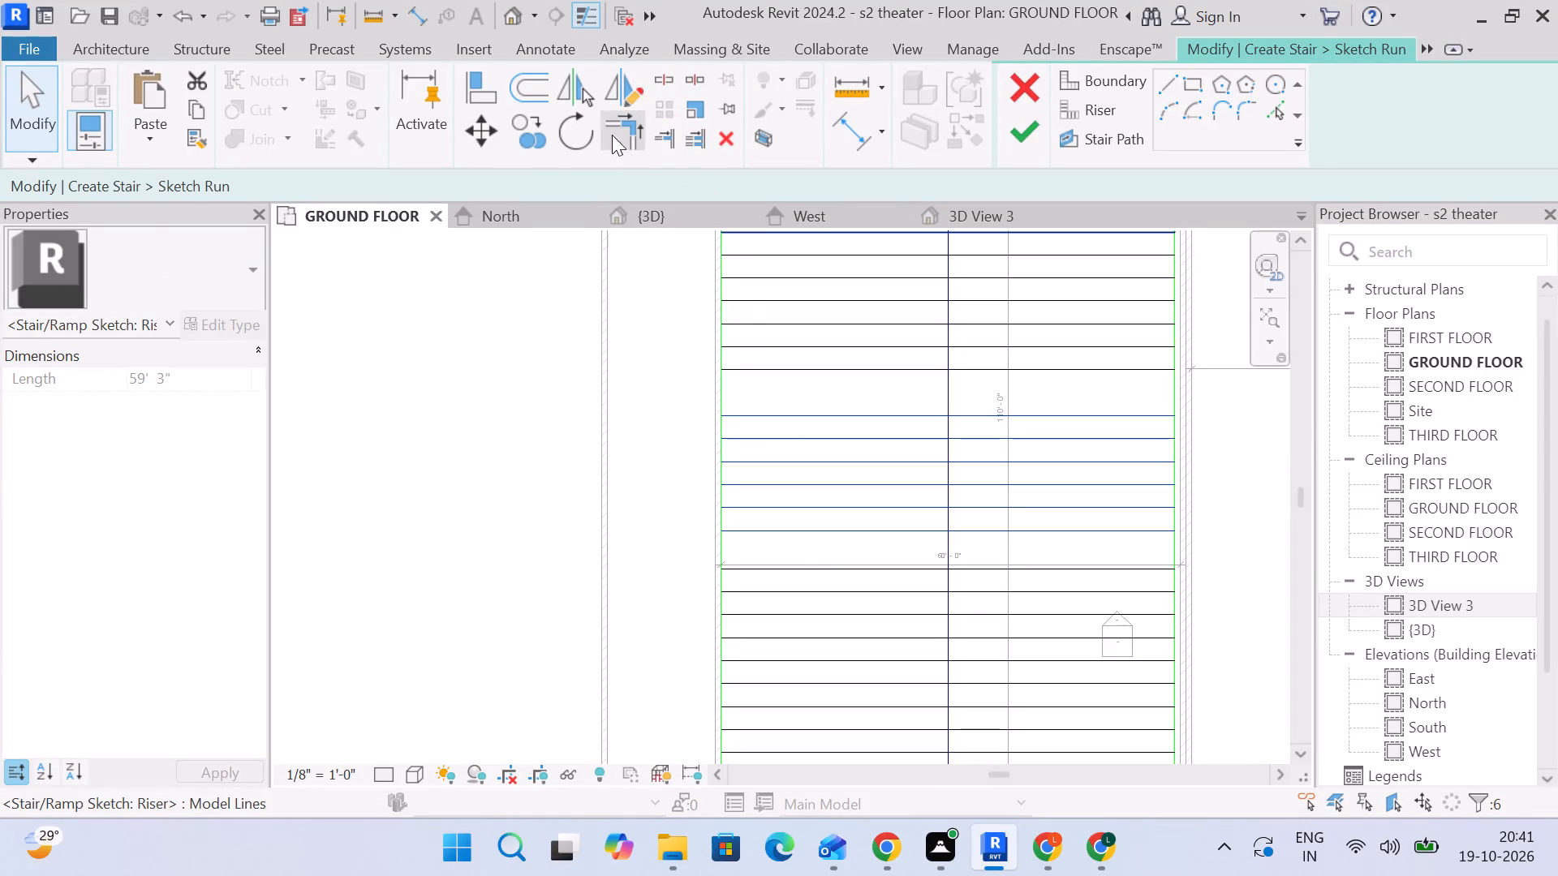
pyautogui.click(479, 138)
pyautogui.scroll(4, 698, 517)
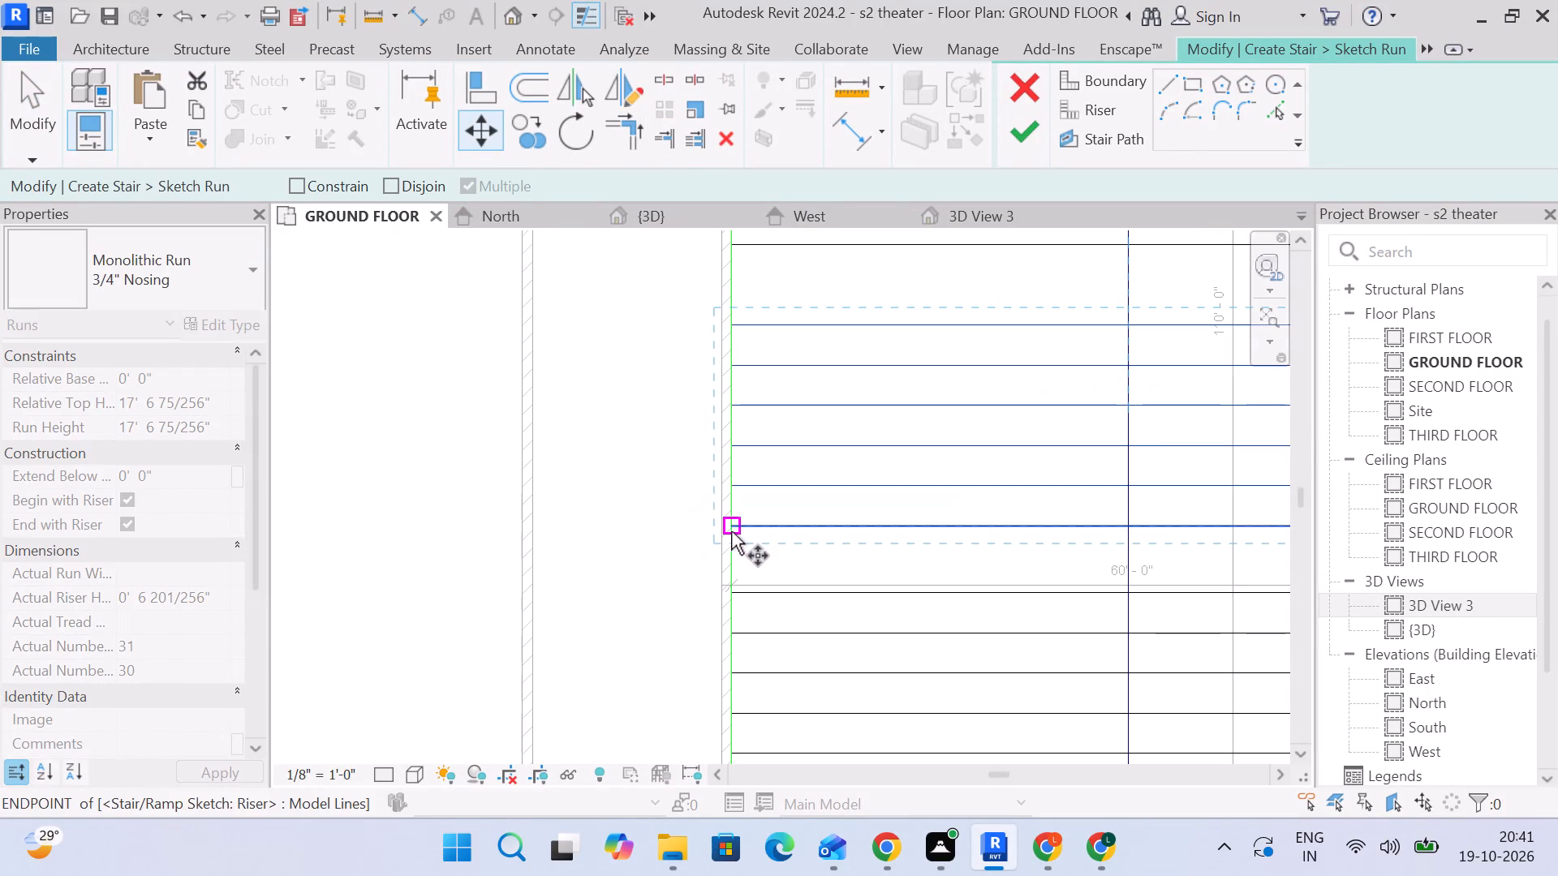
pyautogui.click(732, 525)
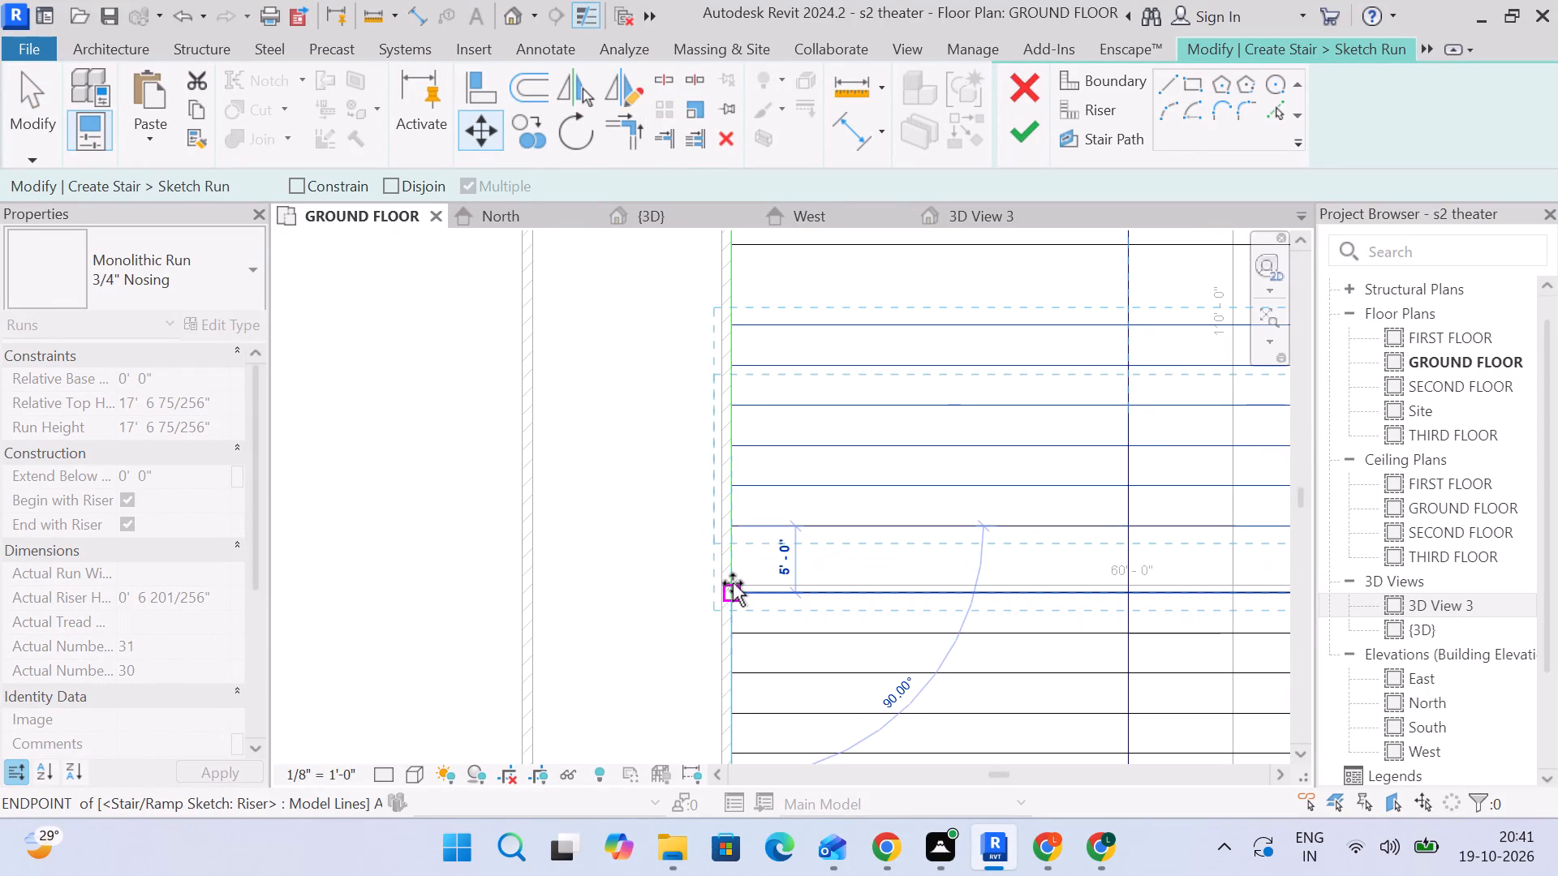
pyautogui.scroll(5, 733, 580)
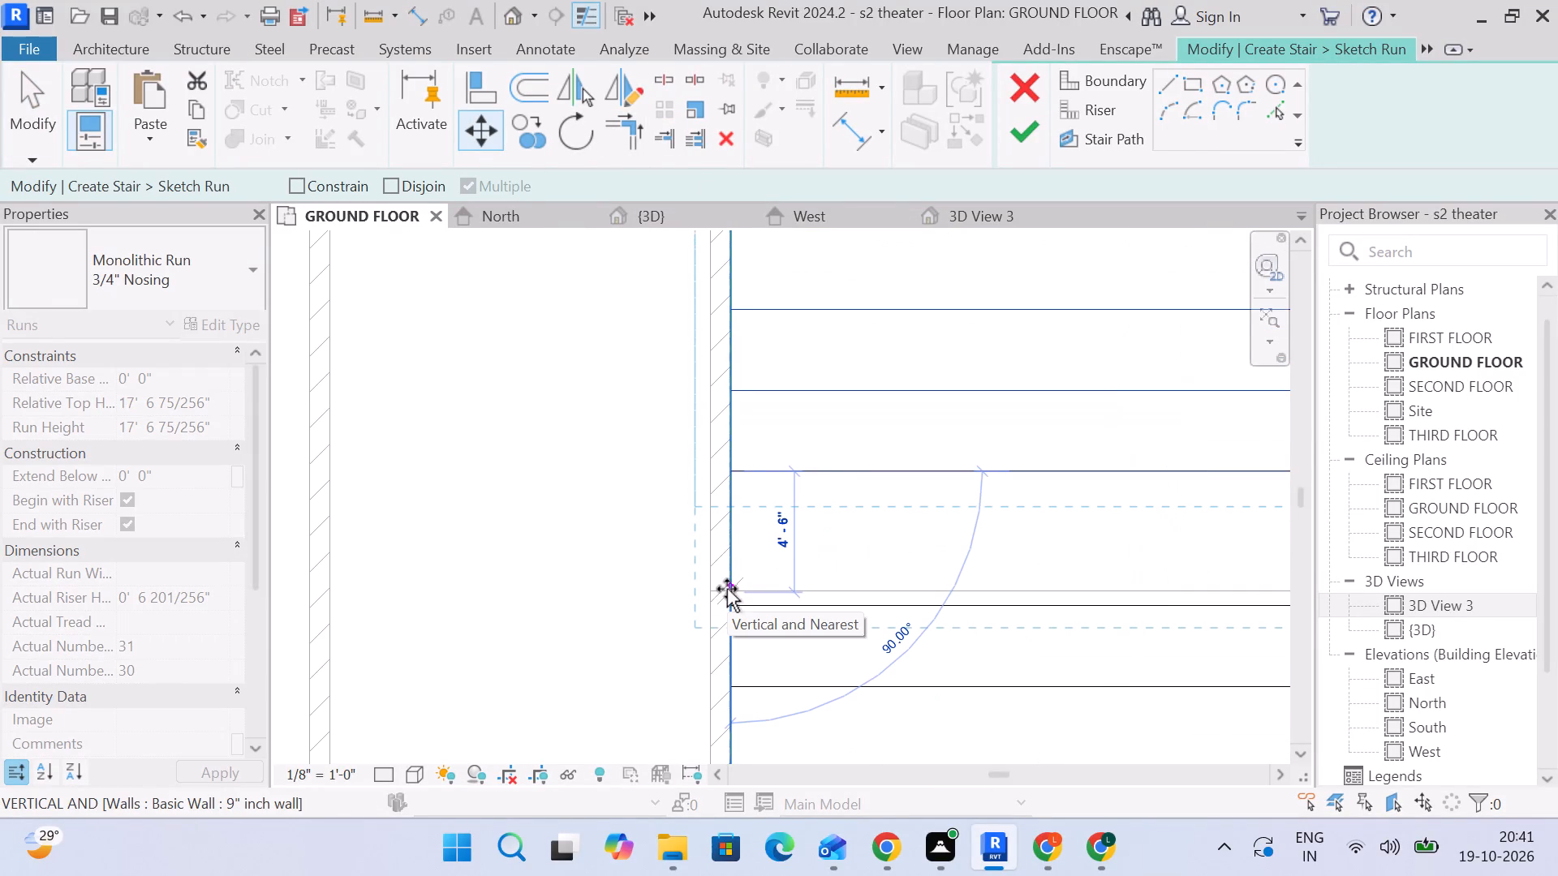
pyautogui.click(730, 442)
pyautogui.scroll(-3, 793, 459)
pyautogui.moveTo(794, 460); pyautogui.dragTo(732, 629, button='middle')
pyautogui.scroll(-4, 738, 621)
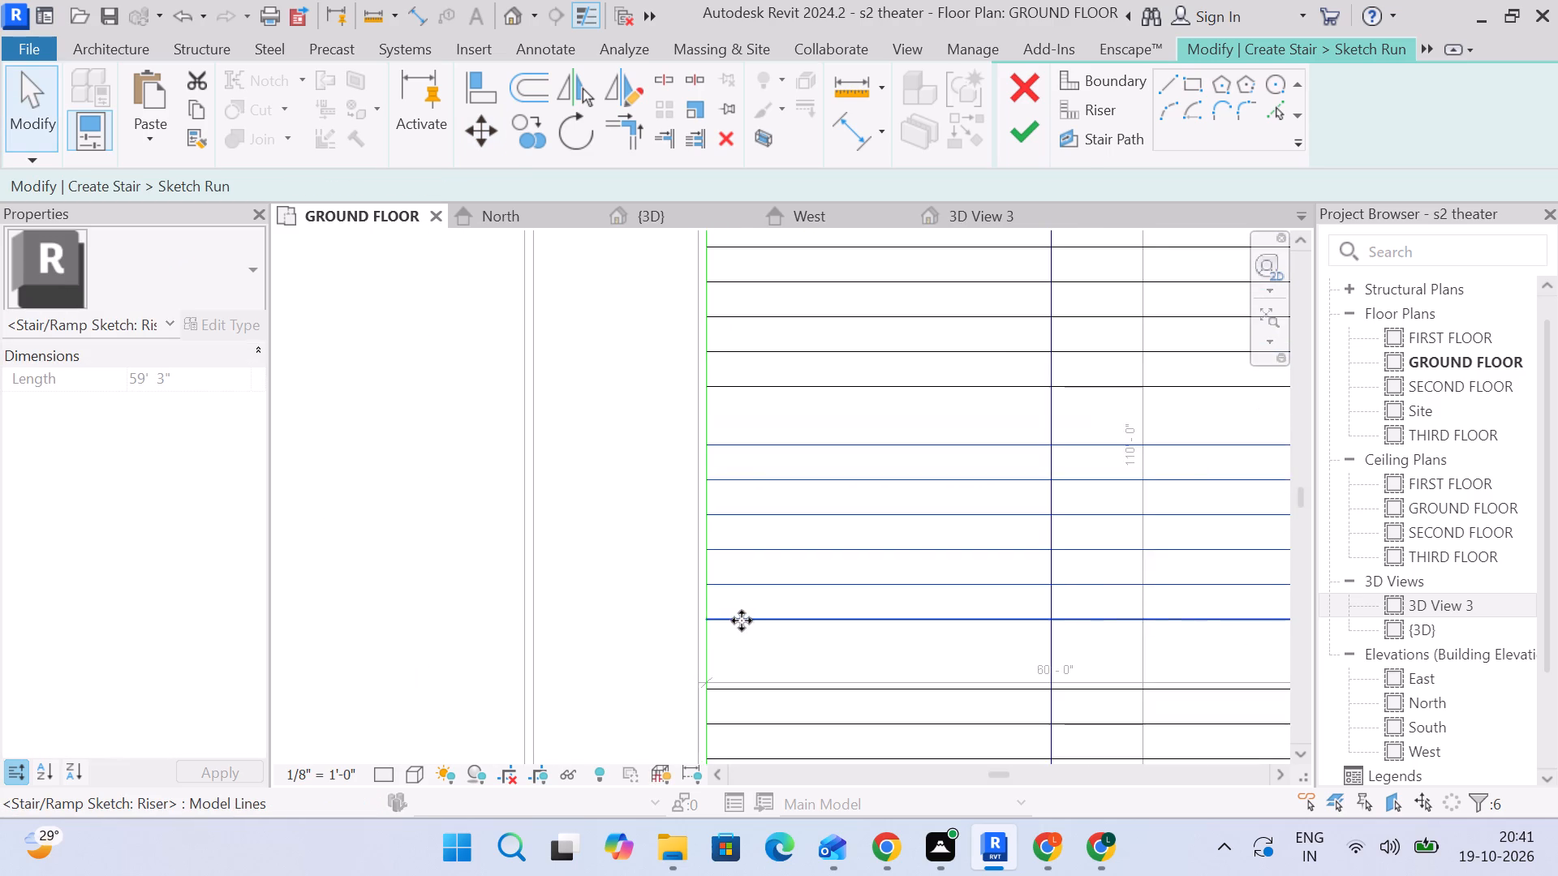
pyautogui.scroll(5, 745, 625)
pyautogui.press('Escape')
# Examine the riser spacing from the lower wide tread down to the run's bottommost riser line.
pyautogui.scroll(-1, 751, 609)
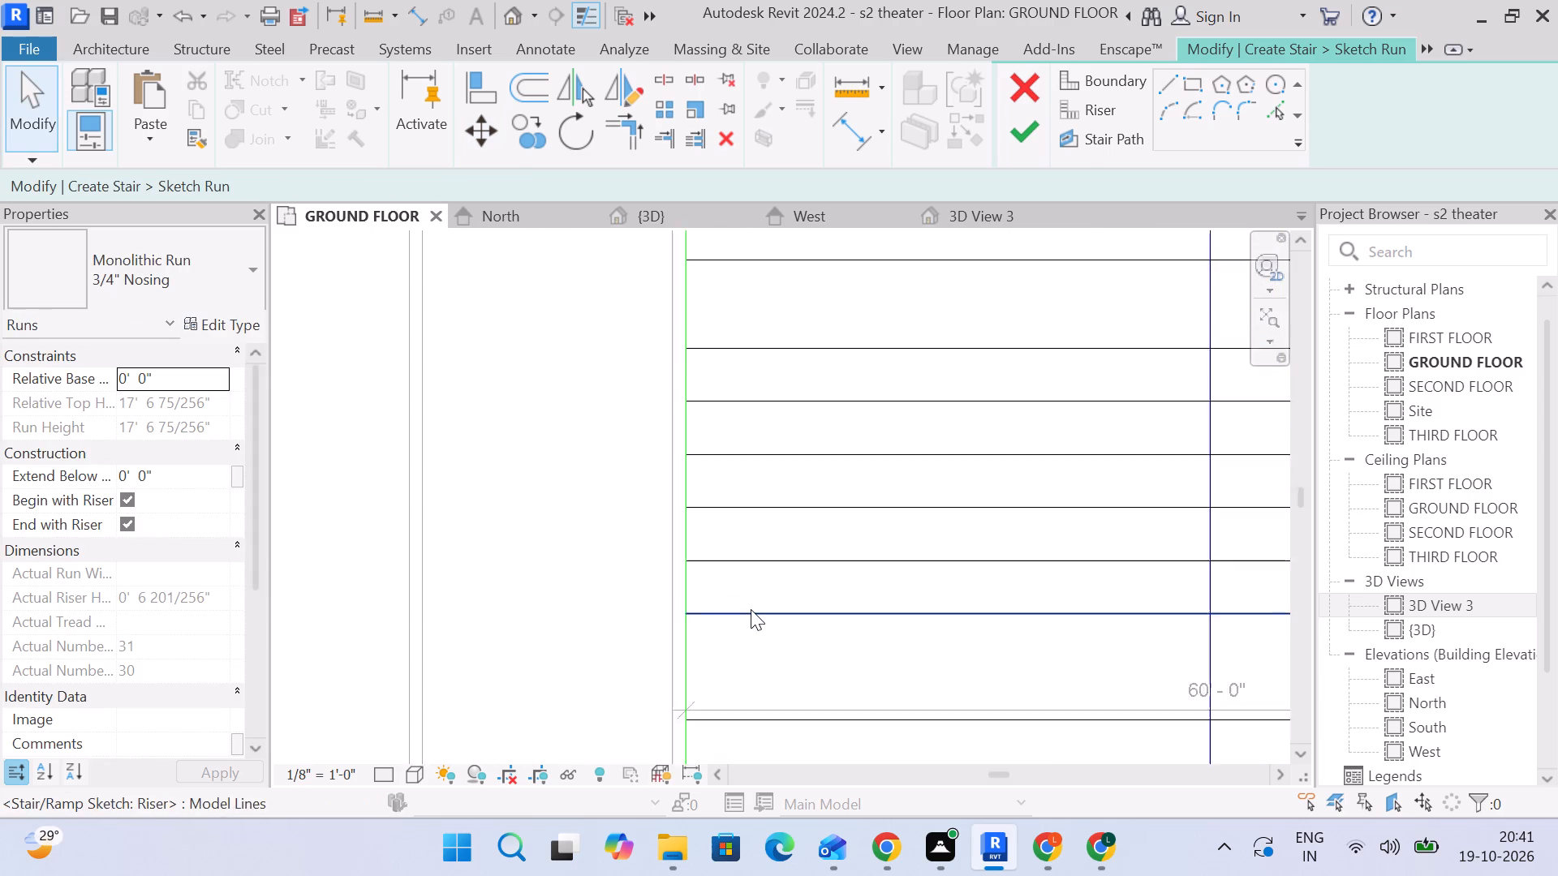
pyautogui.scroll(-2, 751, 609)
pyautogui.moveTo(751, 609); pyautogui.dragTo(751, 449, button='middle')
pyautogui.moveTo(802, 551); pyautogui.dragTo(801, 362, button='middle')
pyautogui.scroll(-4, 836, 483)
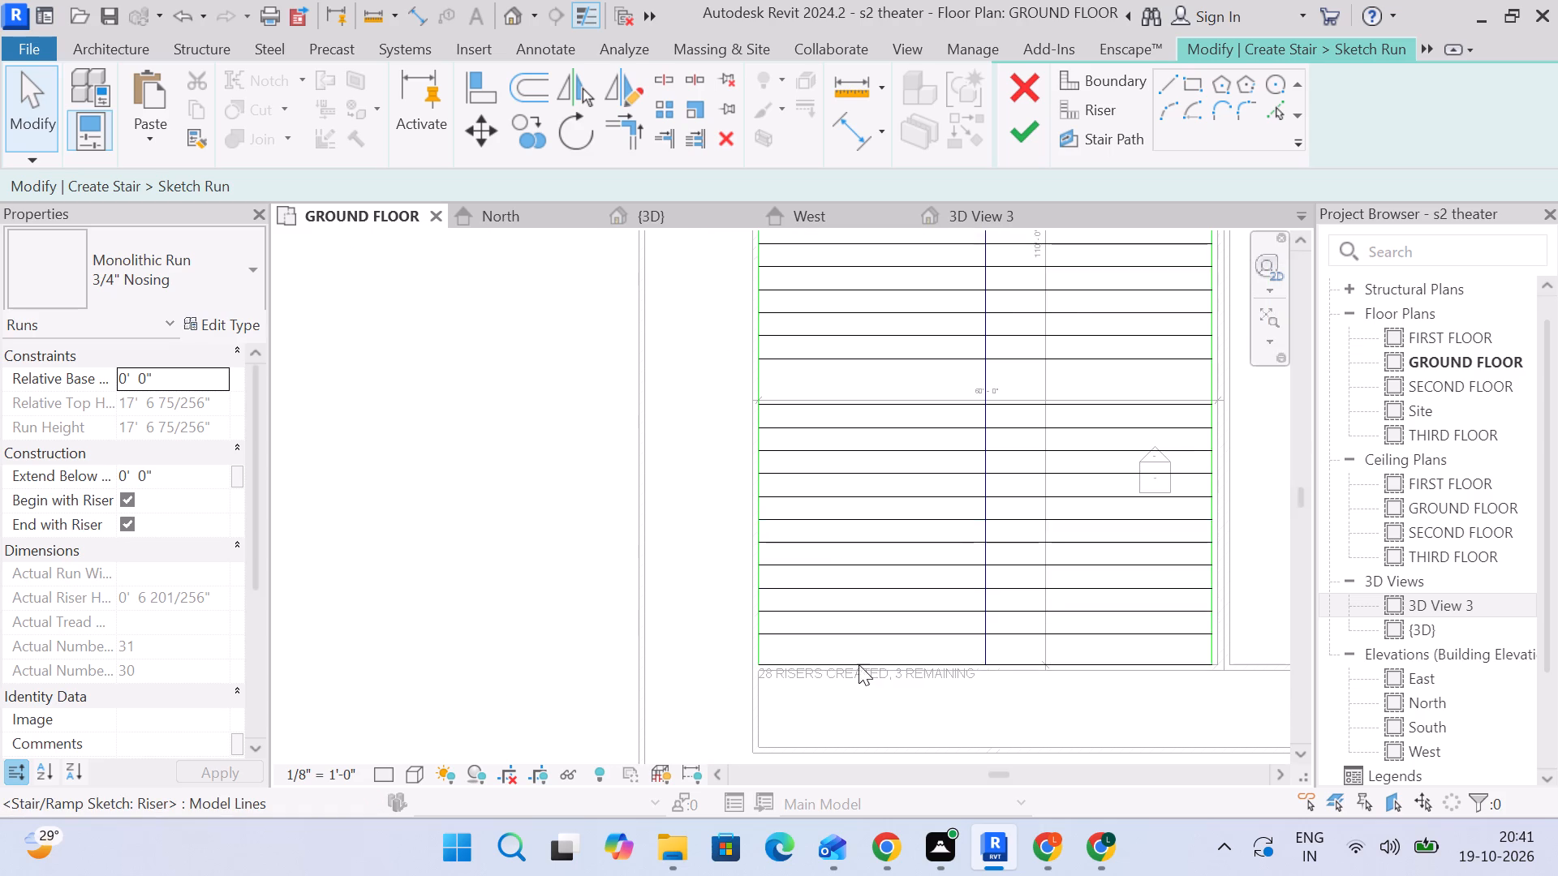
pyautogui.scroll(3, 850, 639)
pyautogui.moveTo(874, 654); pyautogui.dragTo(860, 659, button='middle')
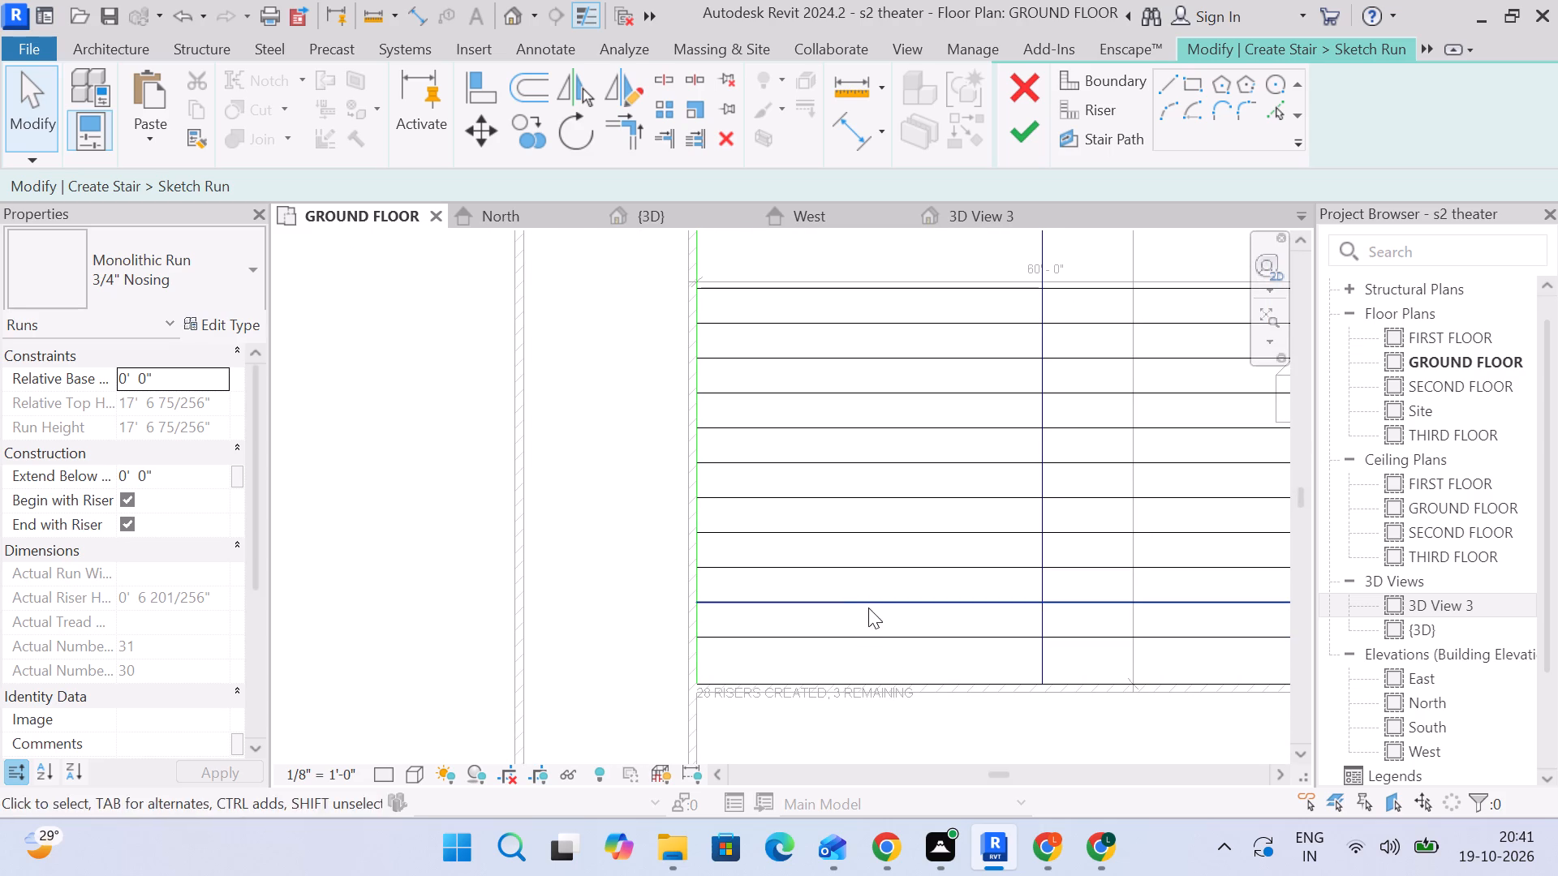
pyautogui.moveTo(863, 586); pyautogui.dragTo(848, 651, button='middle')
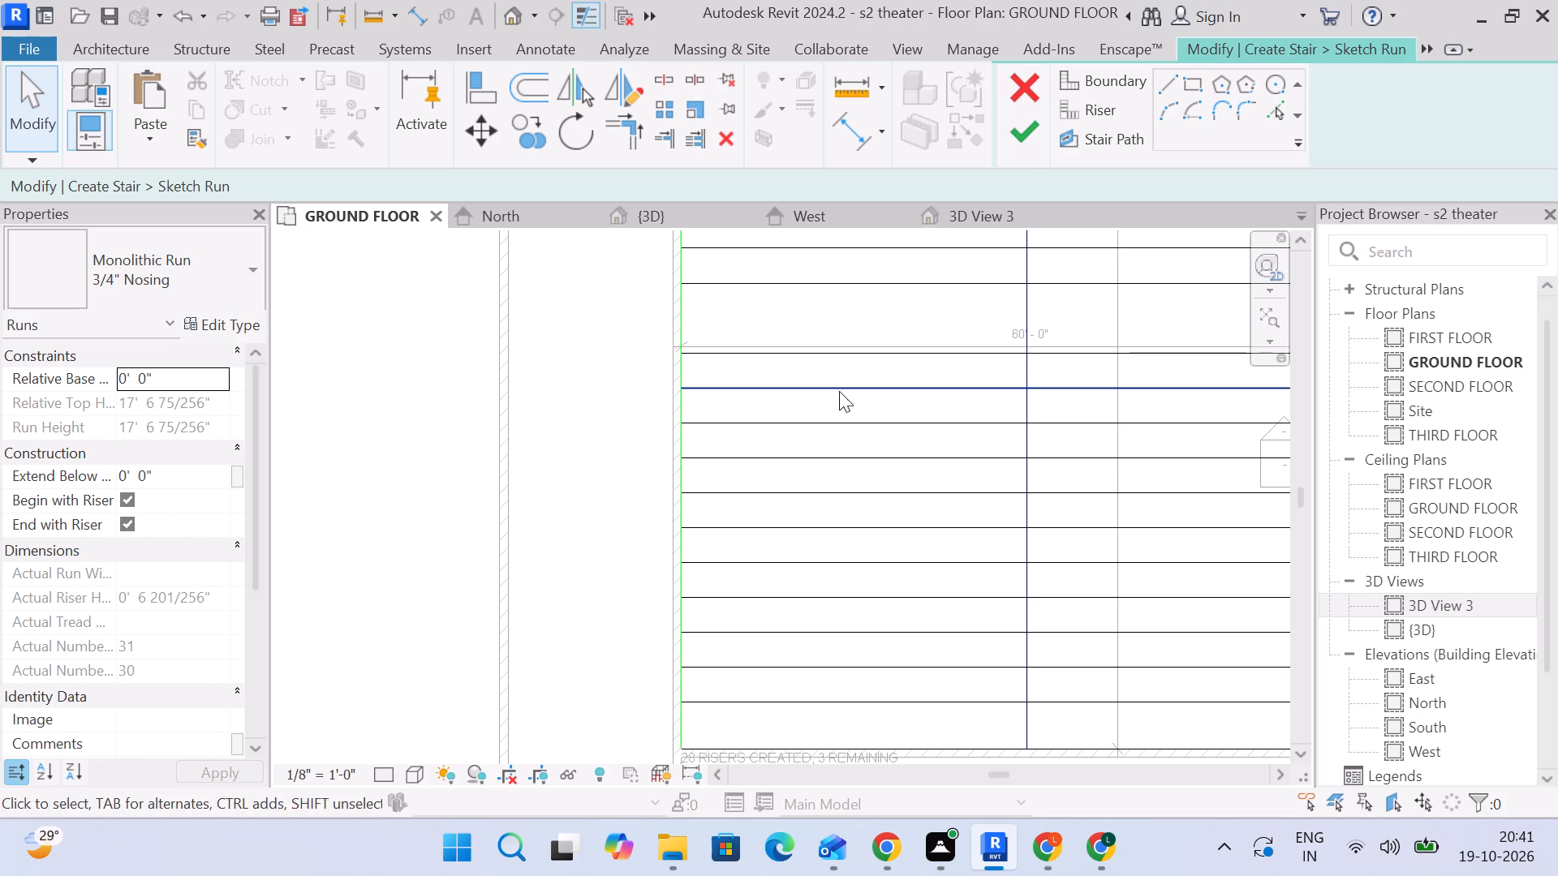
# Delete the riser line bordering the bottom of the lower wide tread.
pyautogui.moveTo(826, 368); pyautogui.dragTo(793, 521, button='middle')
pyautogui.scroll(-3, 796, 522)
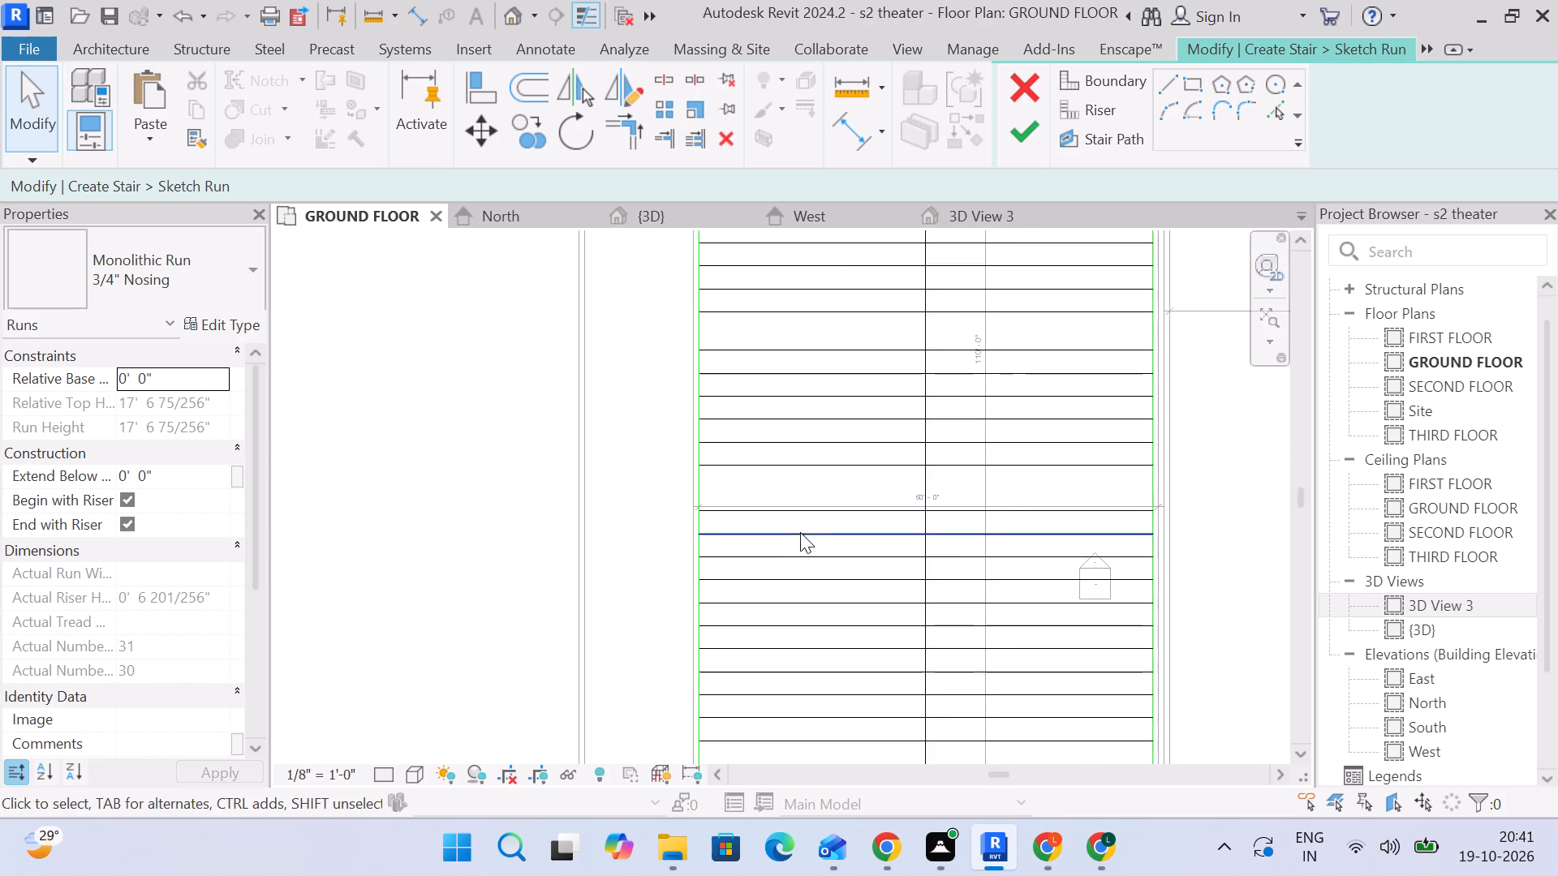
pyautogui.moveTo(800, 532); pyautogui.dragTo(772, 421, button='middle')
pyautogui.scroll(4, 852, 656)
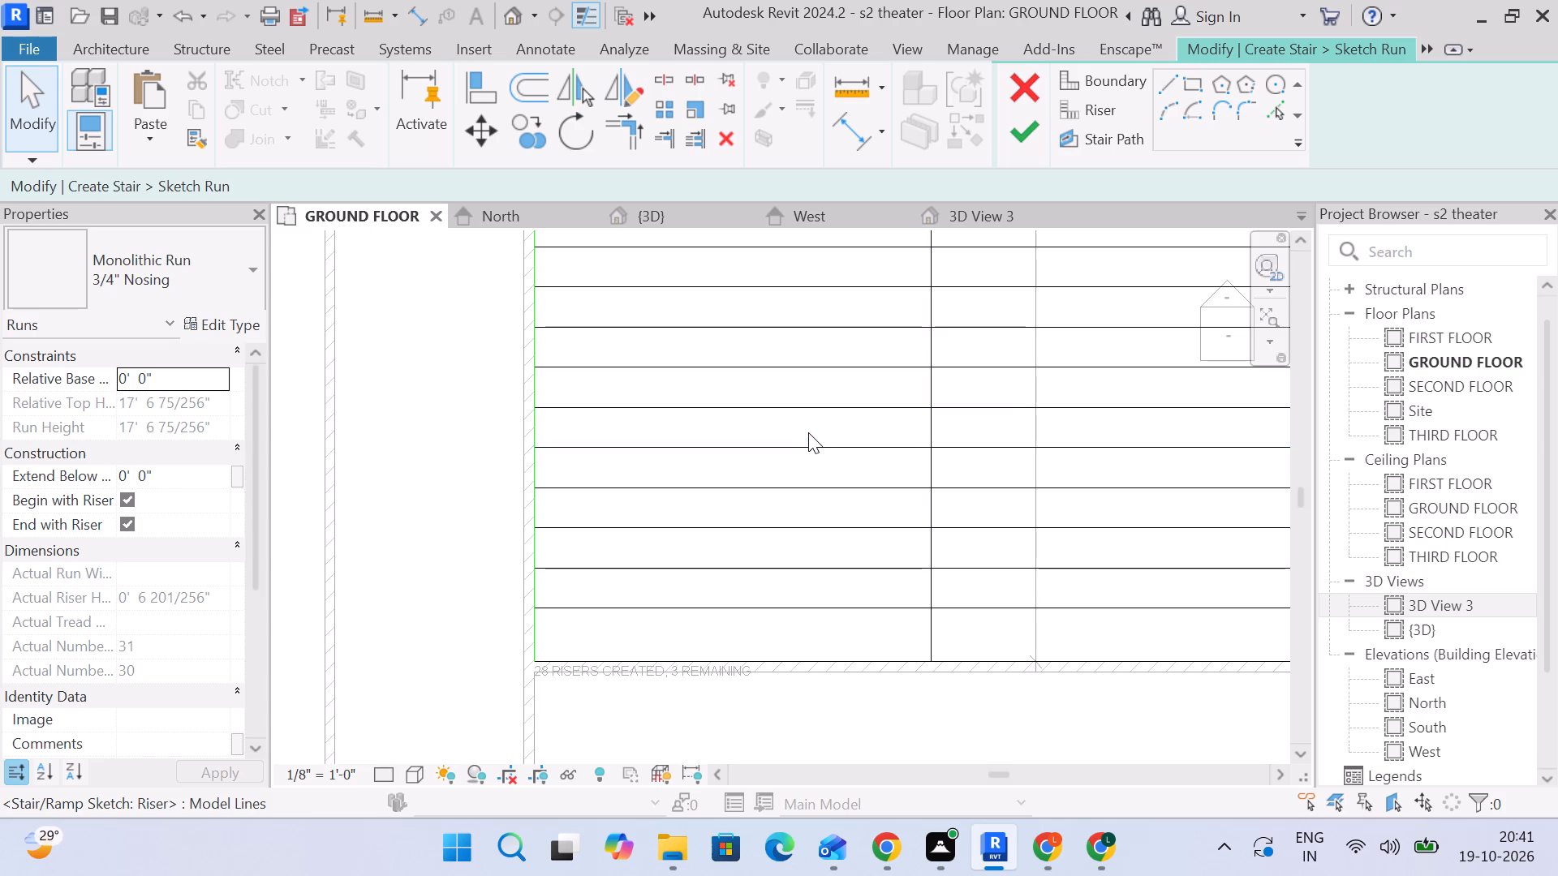
pyautogui.moveTo(808, 432); pyautogui.dragTo(795, 559, button='middle')
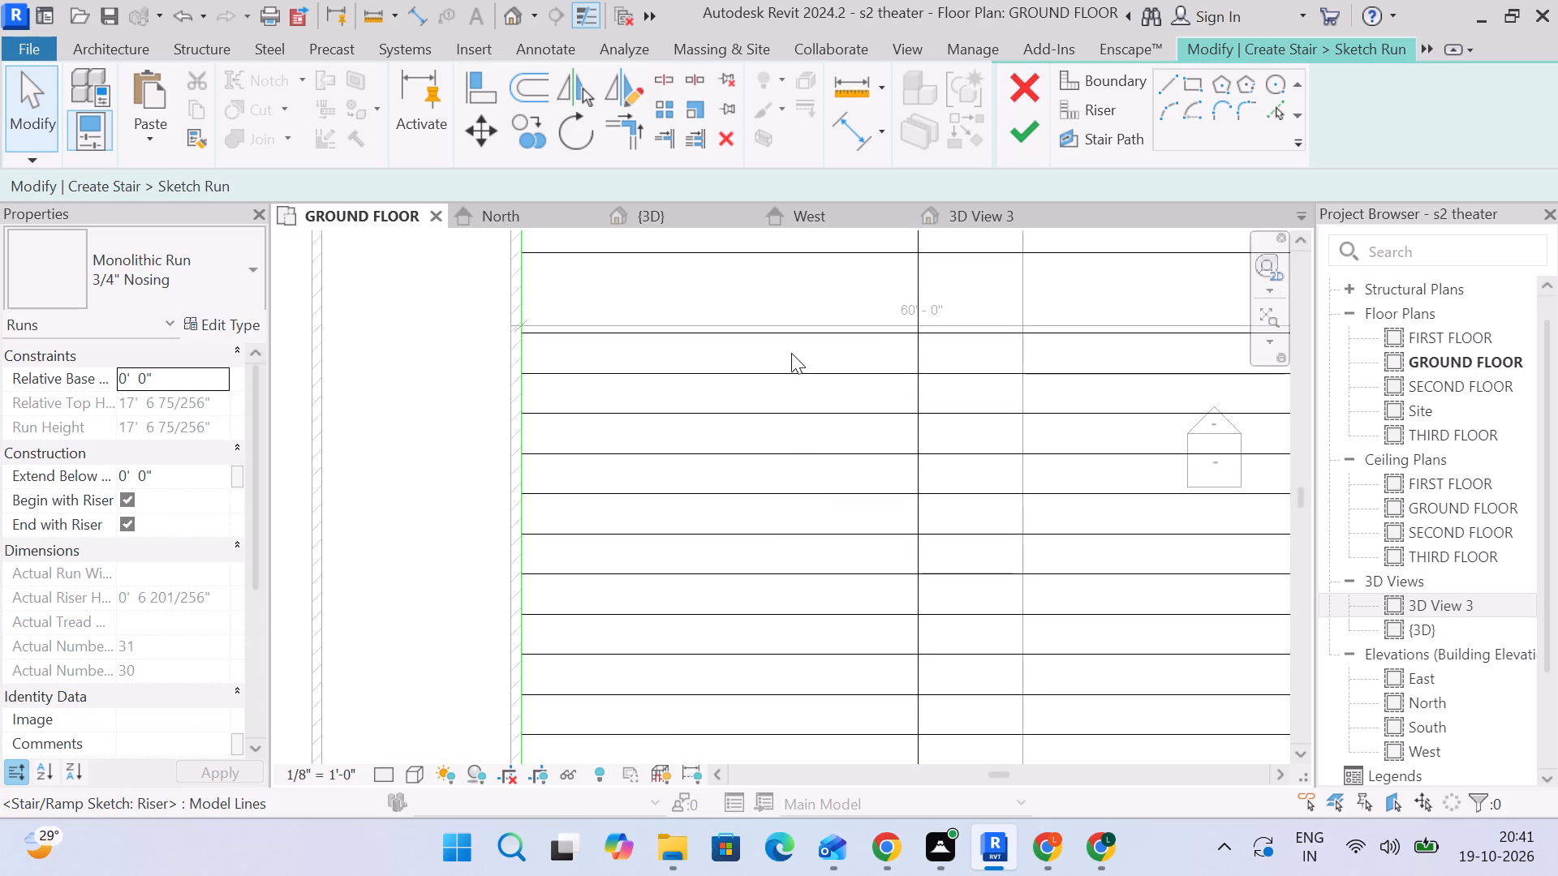
pyautogui.scroll(-2, 864, 384)
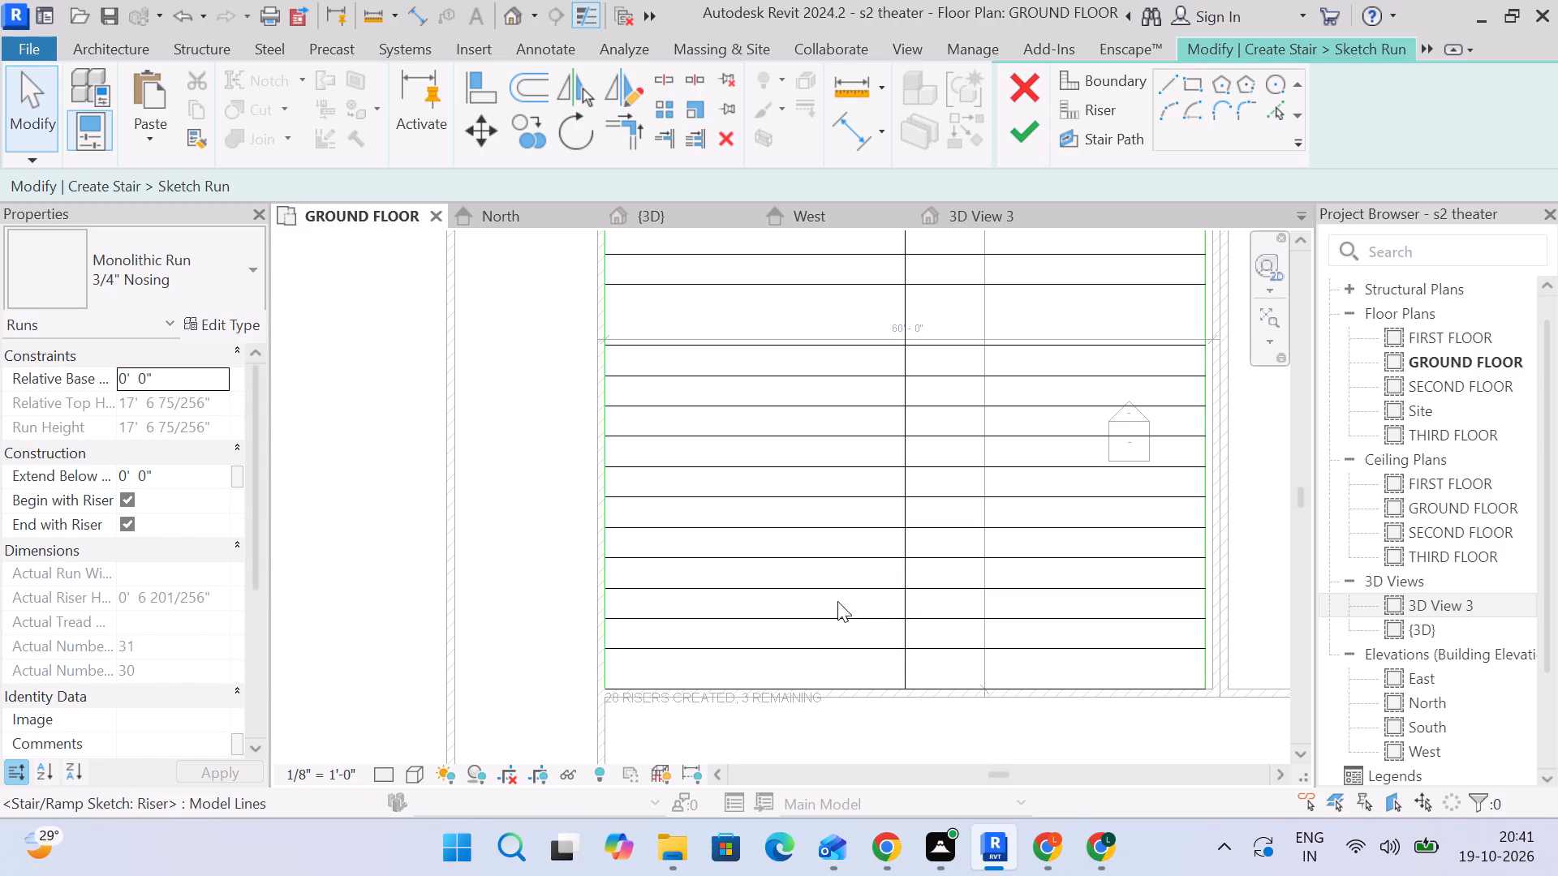
pyautogui.scroll(2, 844, 615)
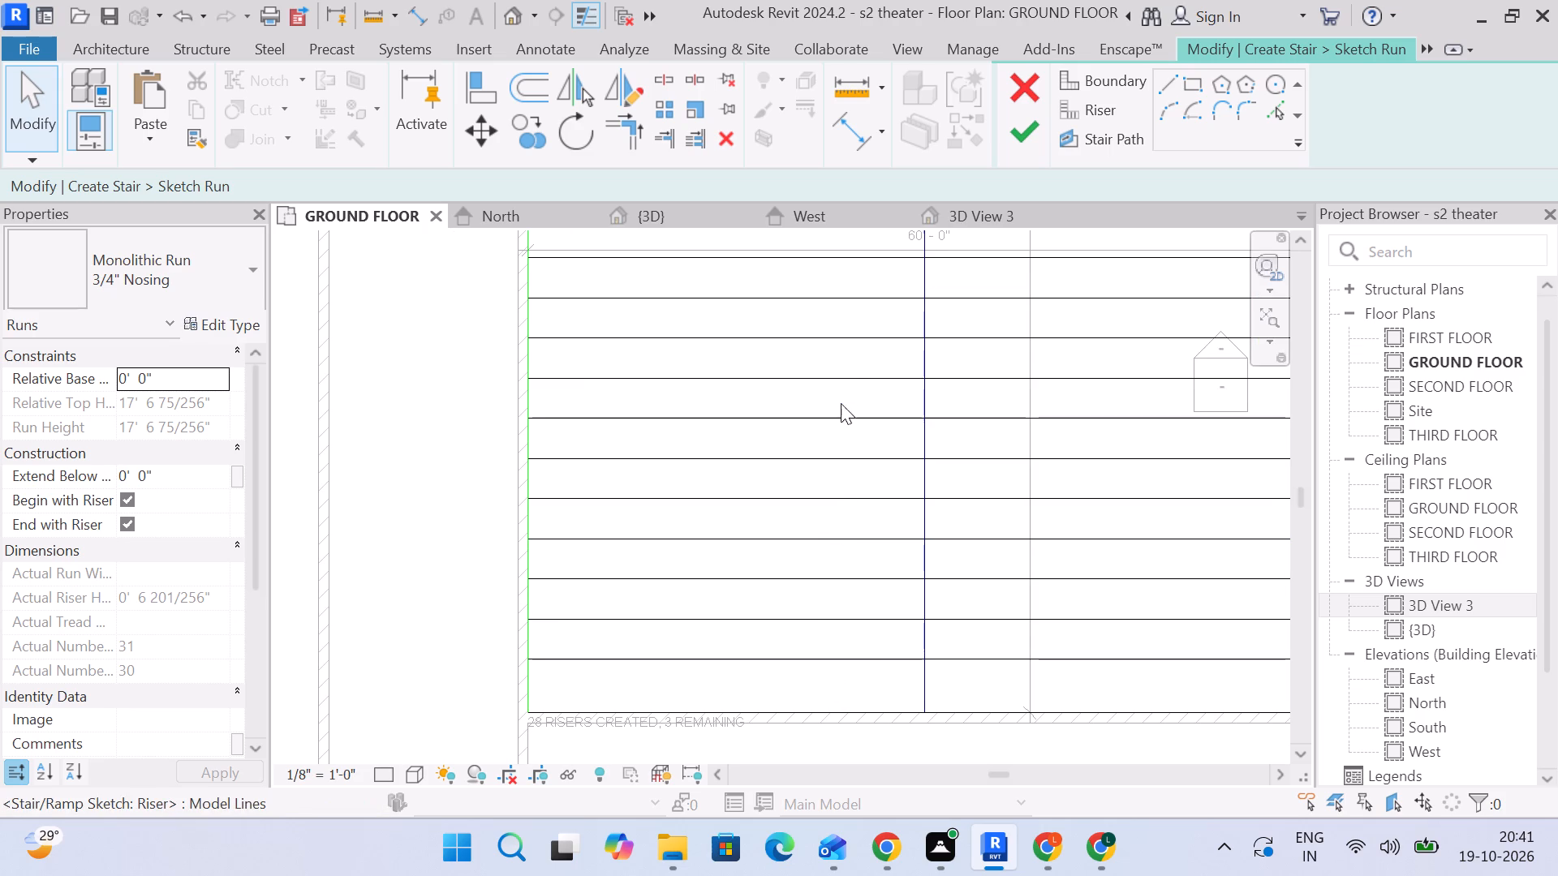
pyautogui.moveTo(847, 315); pyautogui.dragTo(809, 543, button='middle')
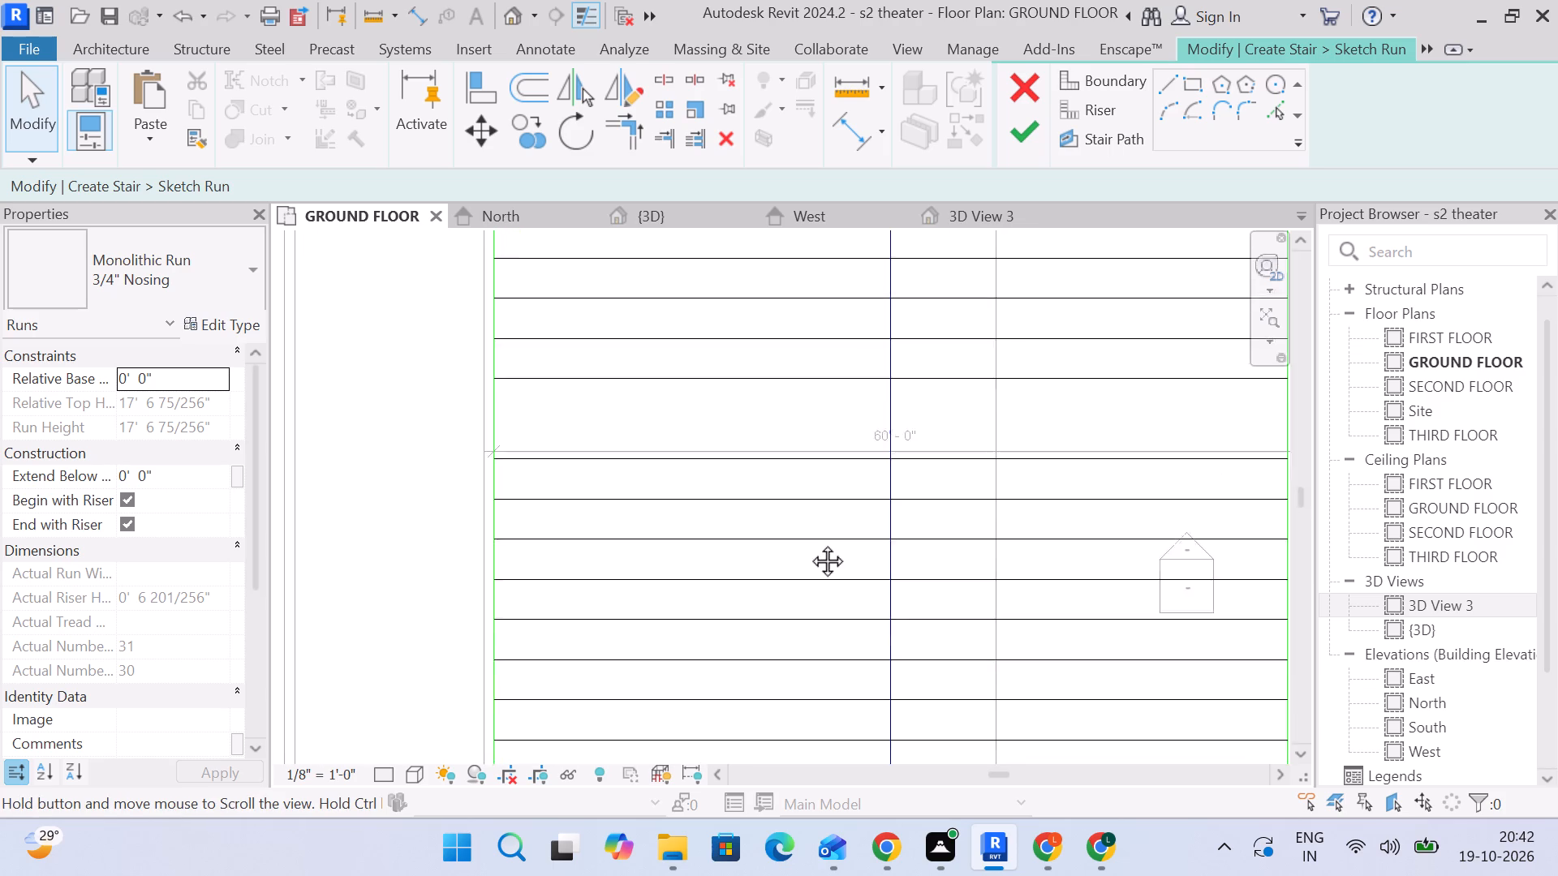
pyautogui.moveTo(809, 543); pyautogui.dragTo(808, 551, button='middle')
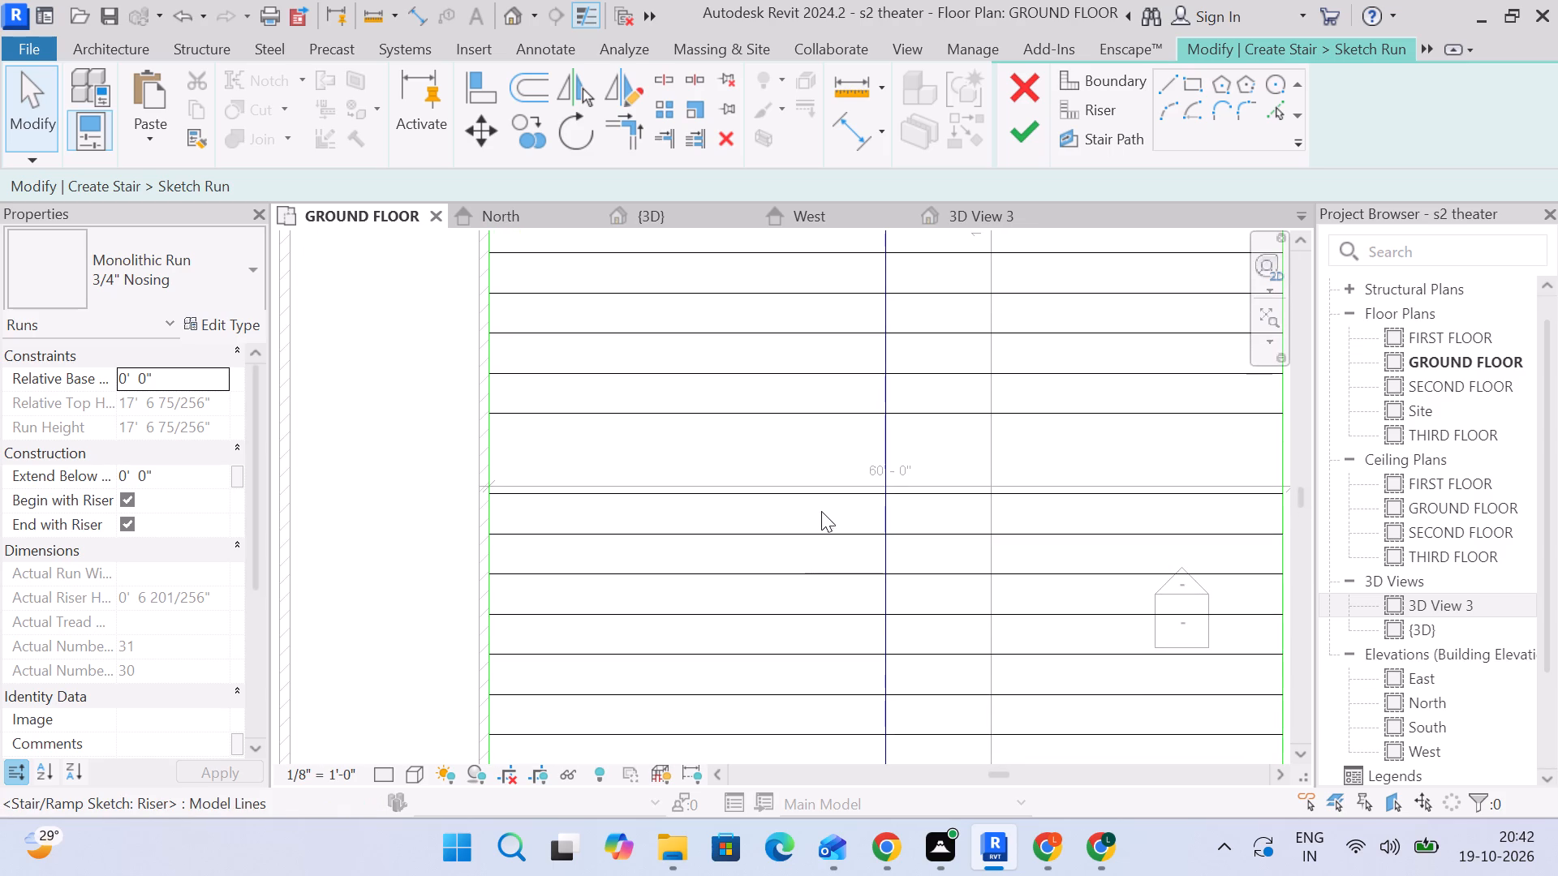
pyautogui.click(825, 490)
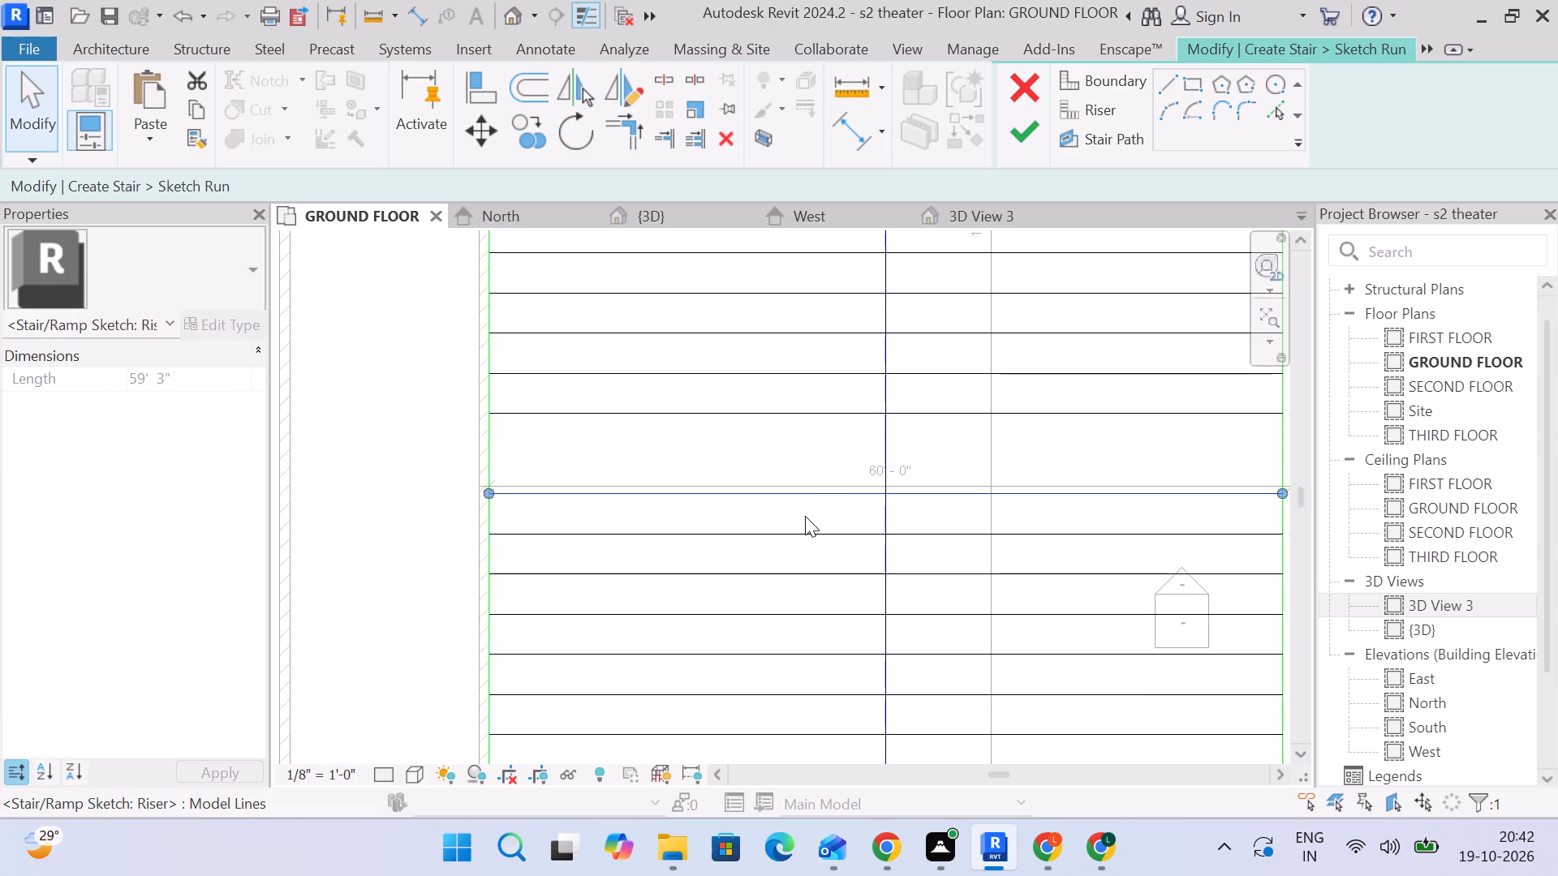
pyautogui.press('Delete')
# Move the six riser lines between the upper and lower wide treads down 3'-0".
pyautogui.scroll(-2, 732, 401)
pyautogui.moveTo(734, 410); pyautogui.dragTo(749, 476, button='middle')
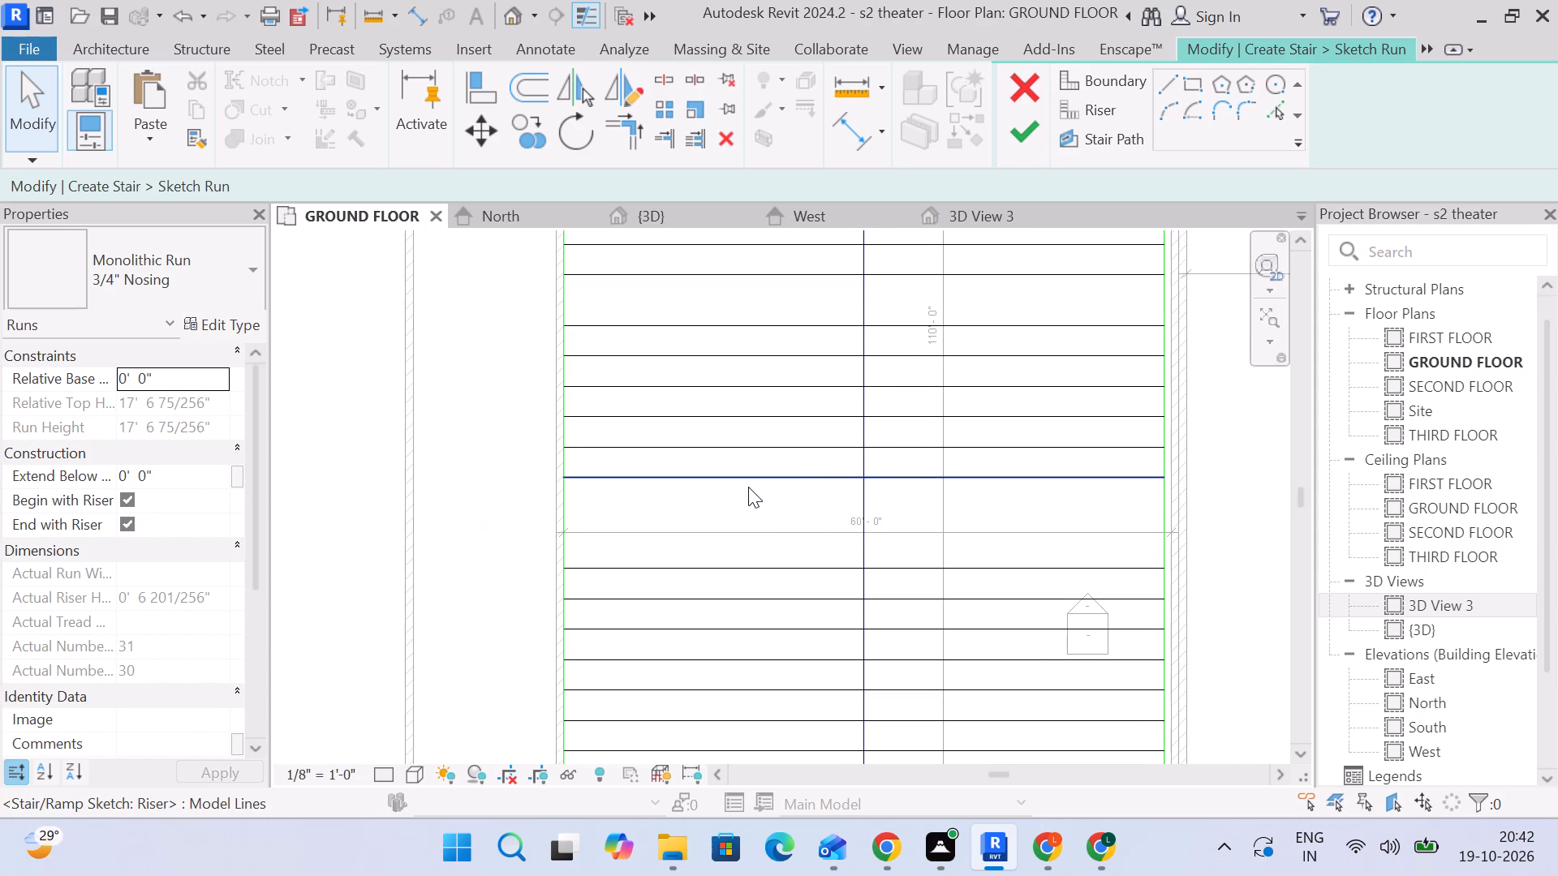
pyautogui.scroll(-2, 749, 506)
pyautogui.moveTo(751, 518); pyautogui.dragTo(717, 413)
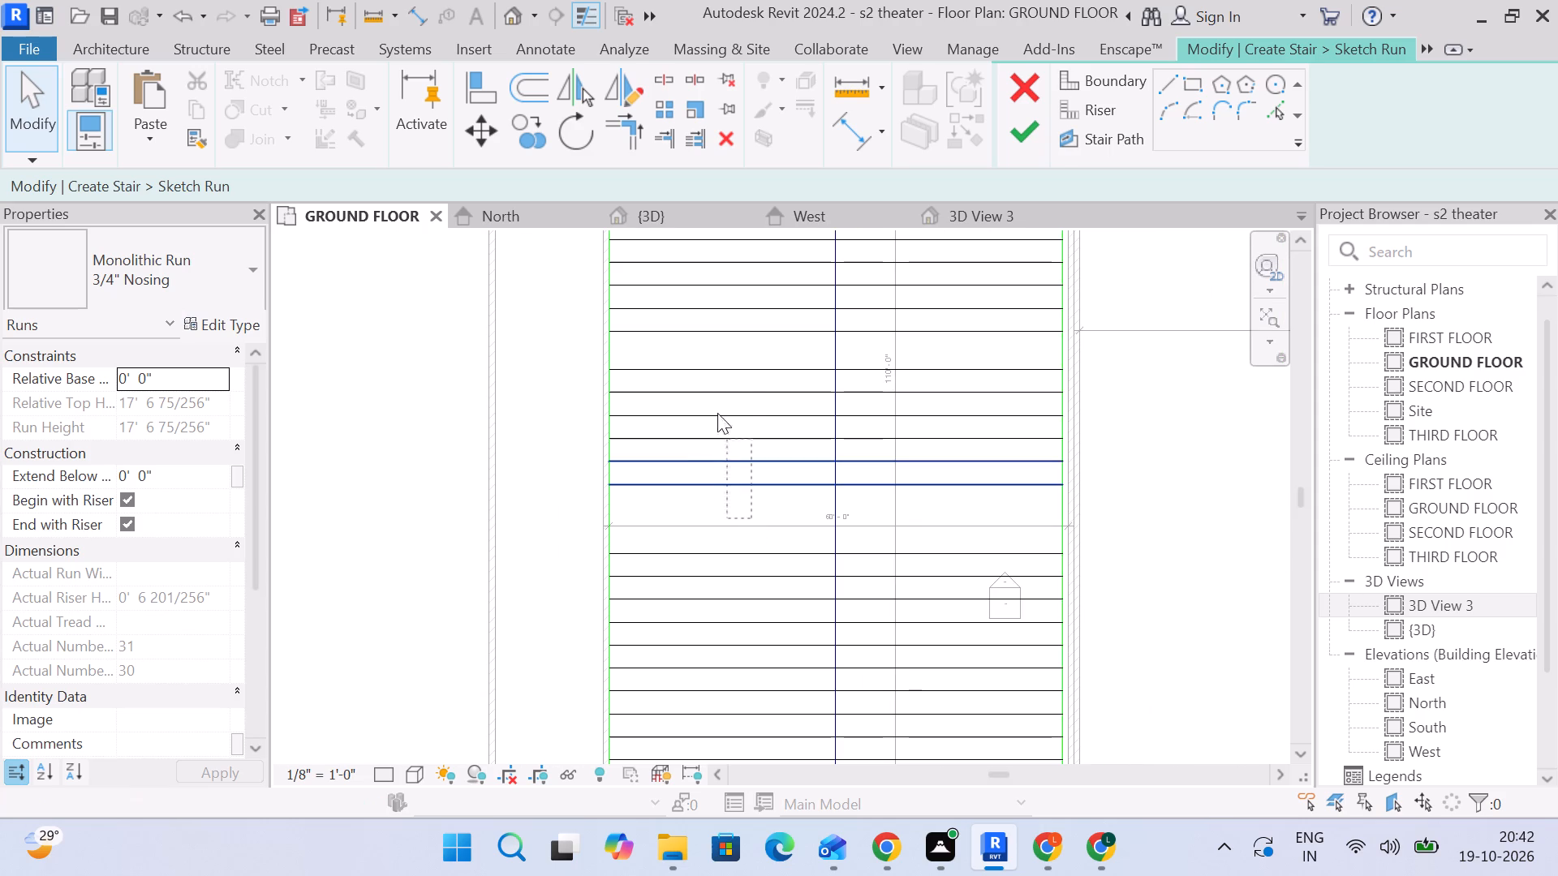
pyautogui.moveTo(717, 413); pyautogui.dragTo(700, 354)
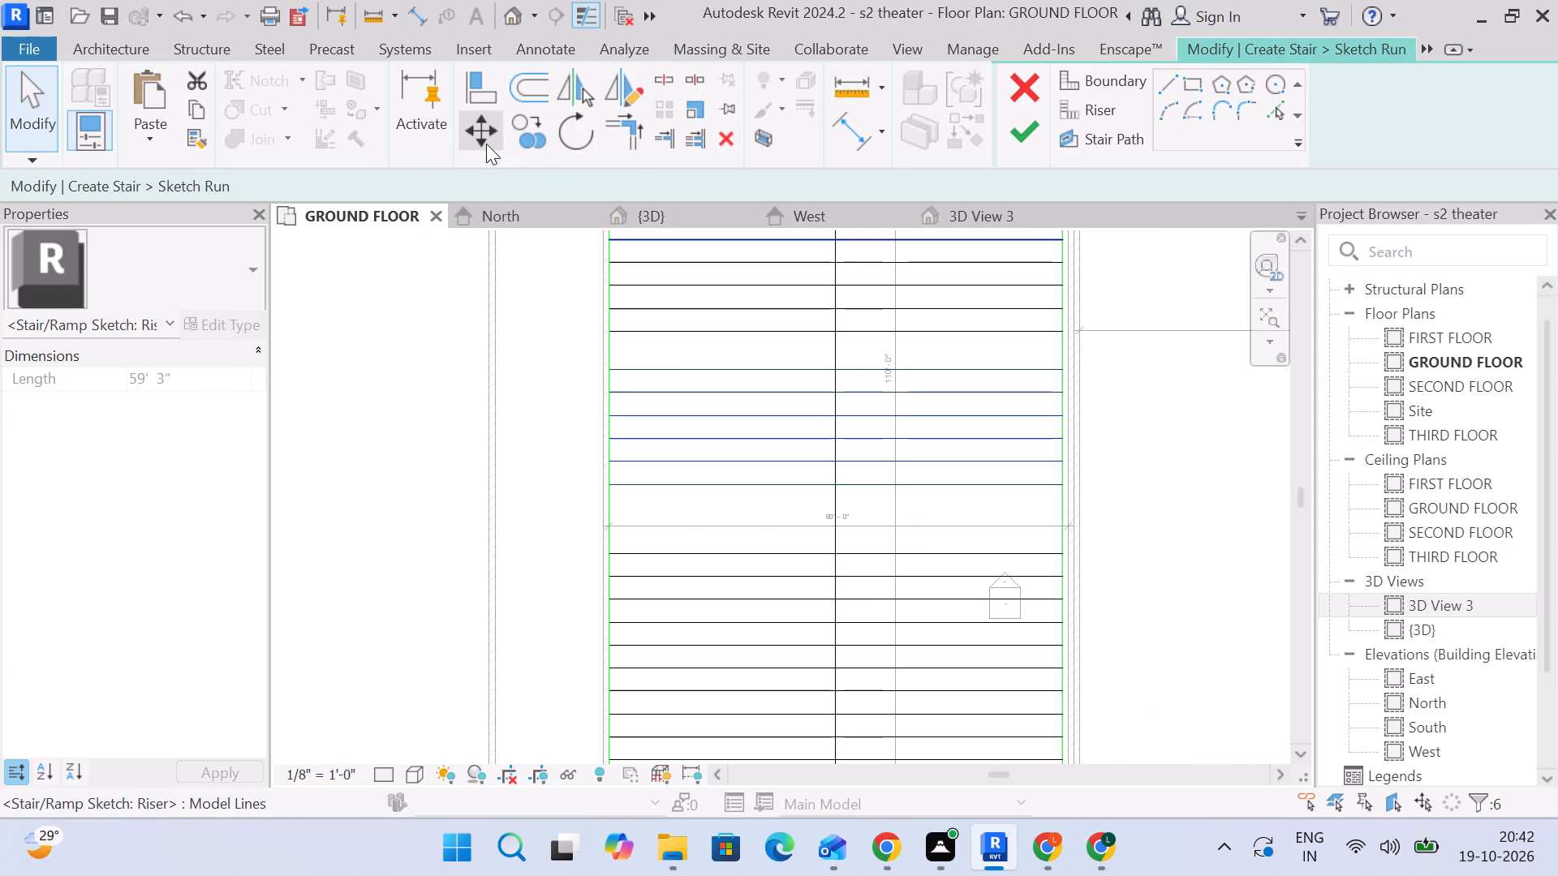
pyautogui.click(484, 143)
pyautogui.scroll(9, 603, 494)
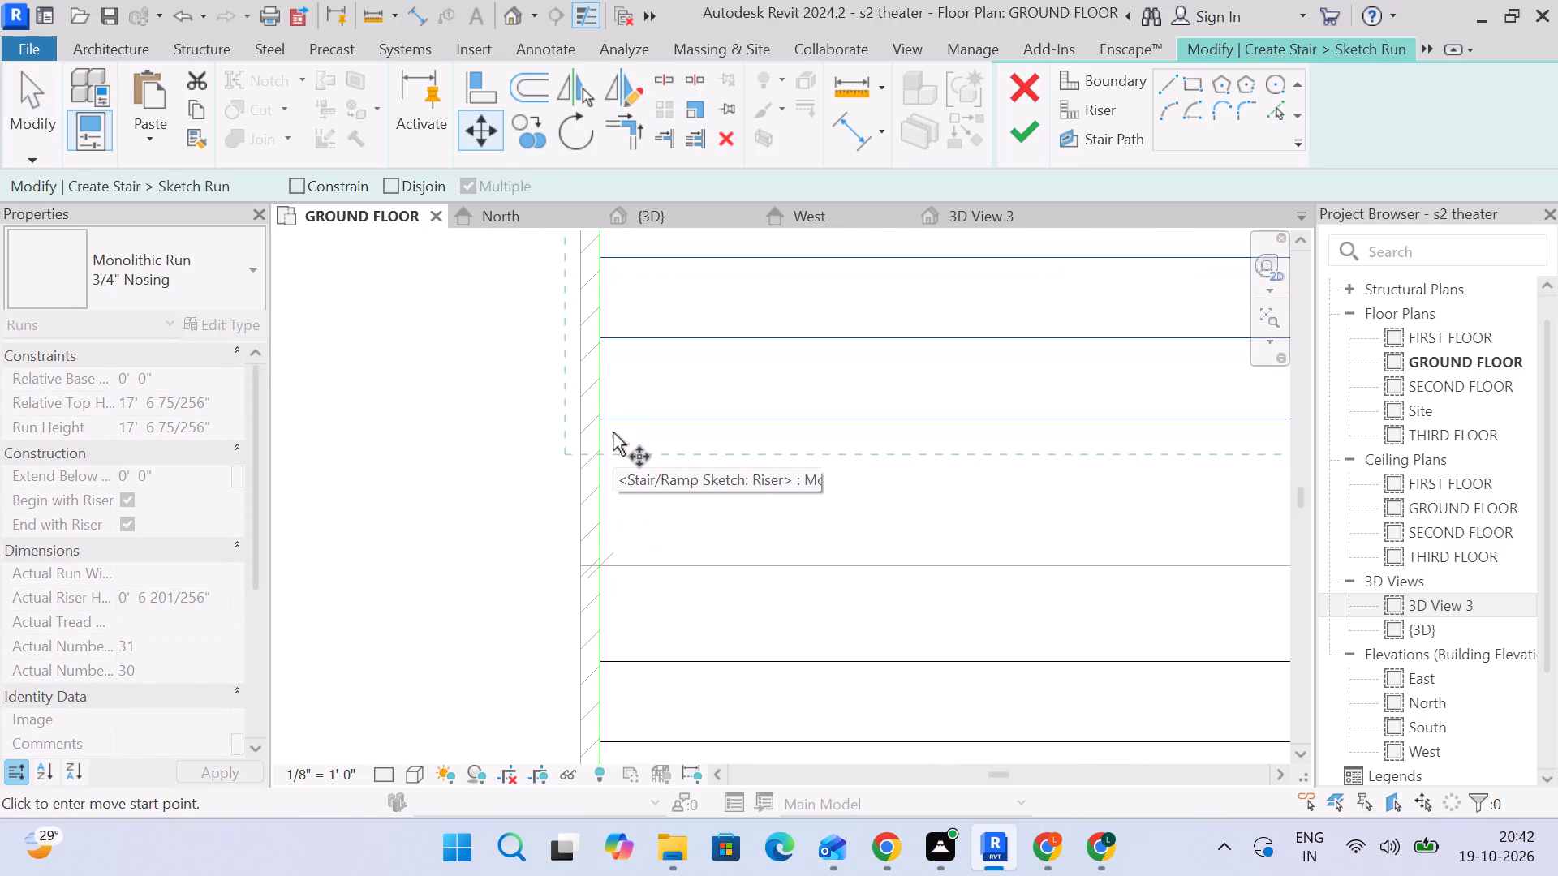
pyautogui.click(602, 423)
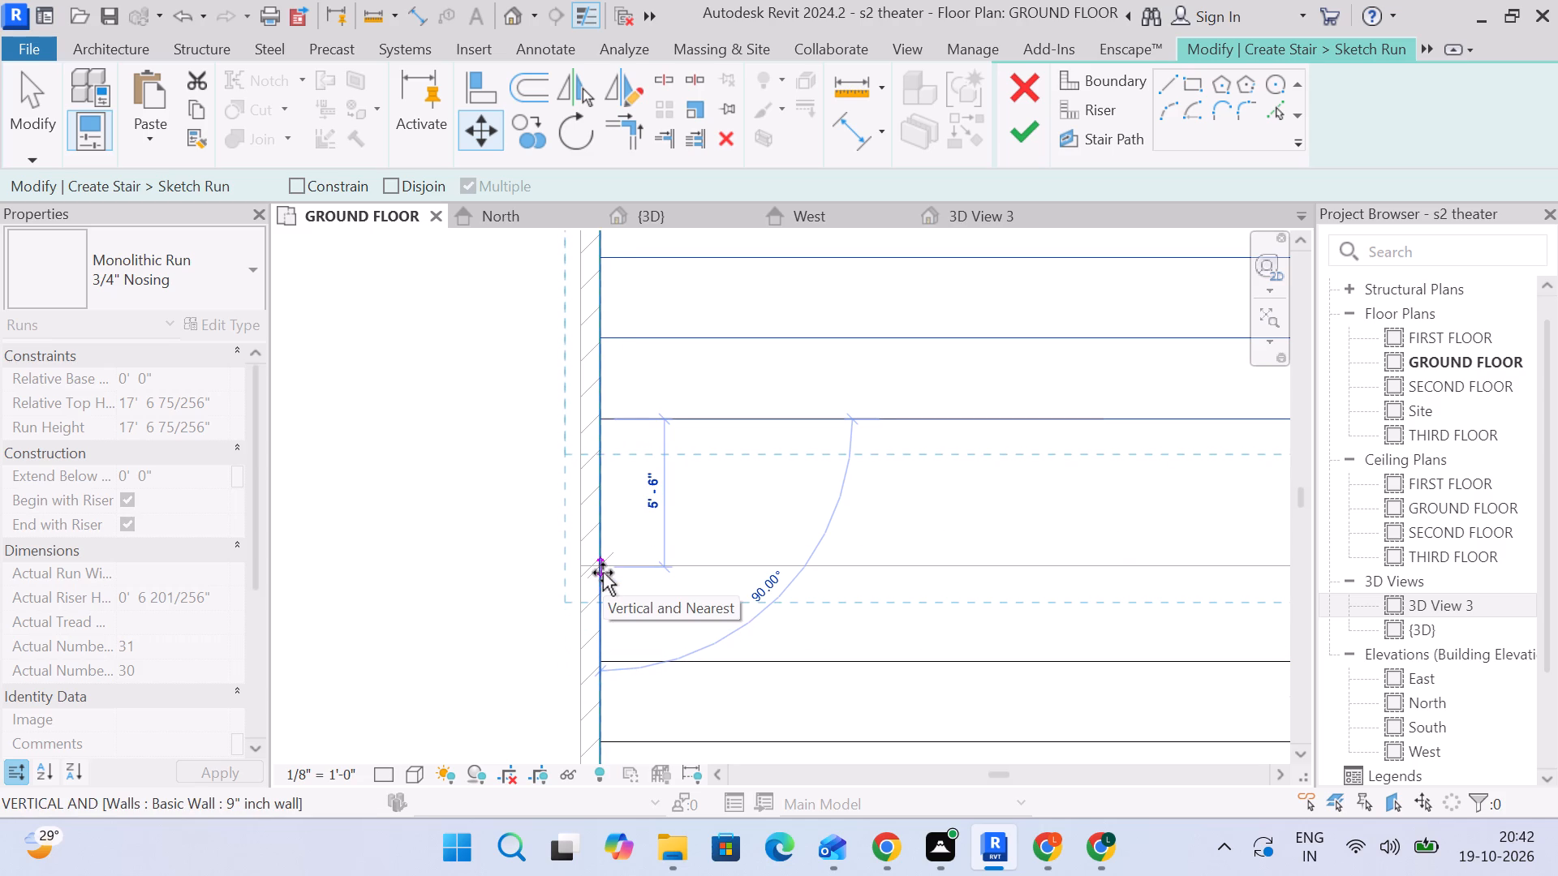
pyautogui.click(603, 505)
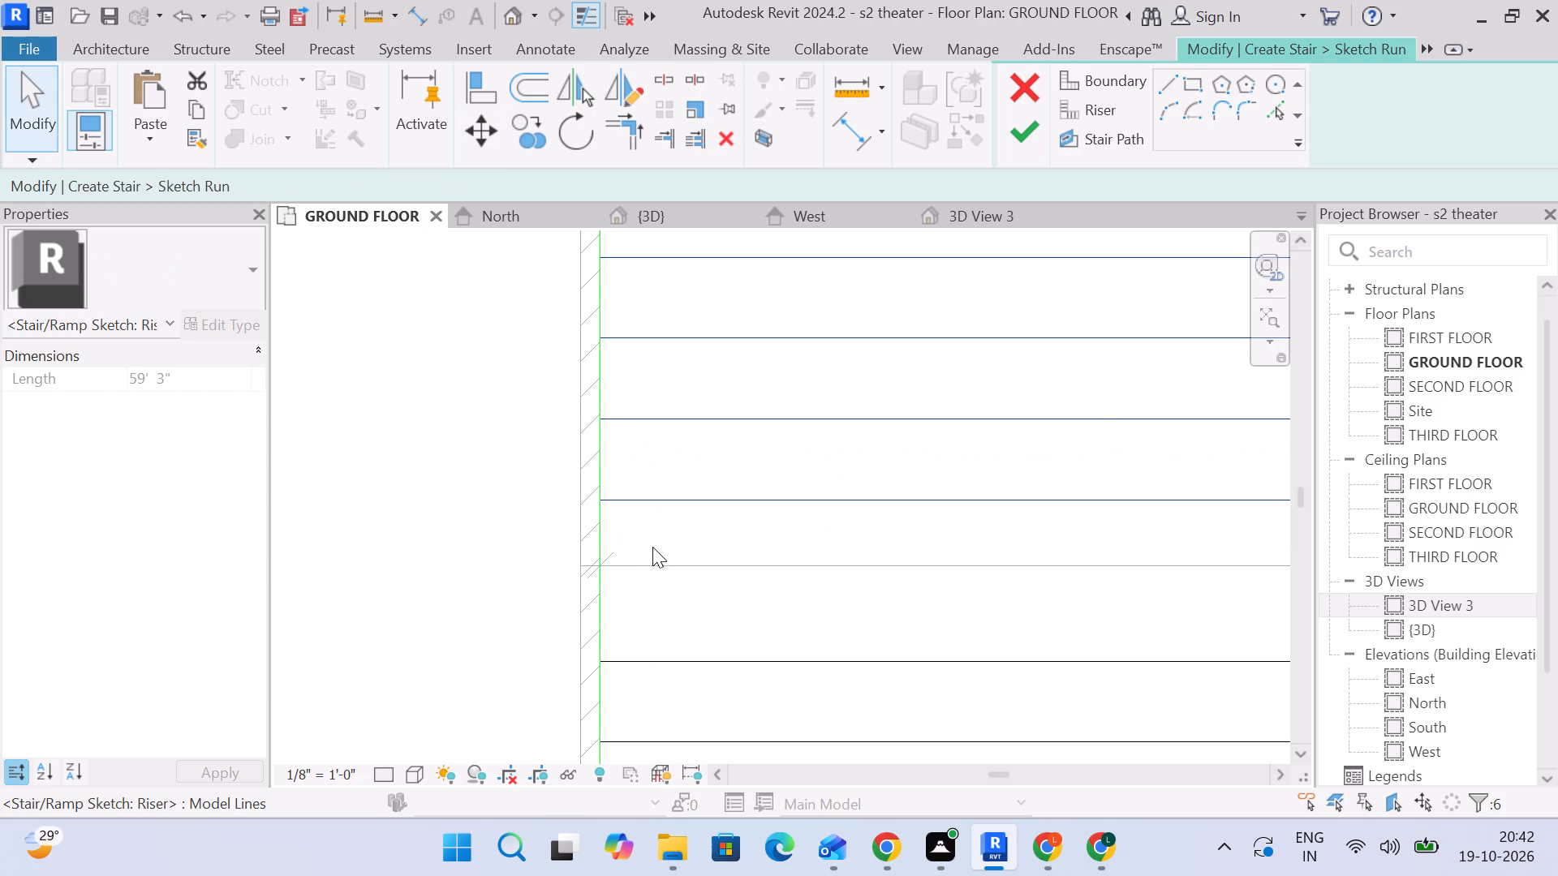
# Measure the depth of the lower wide tread between its two bordering riser lines.
pyautogui.click(835, 145)
pyautogui.click(766, 669)
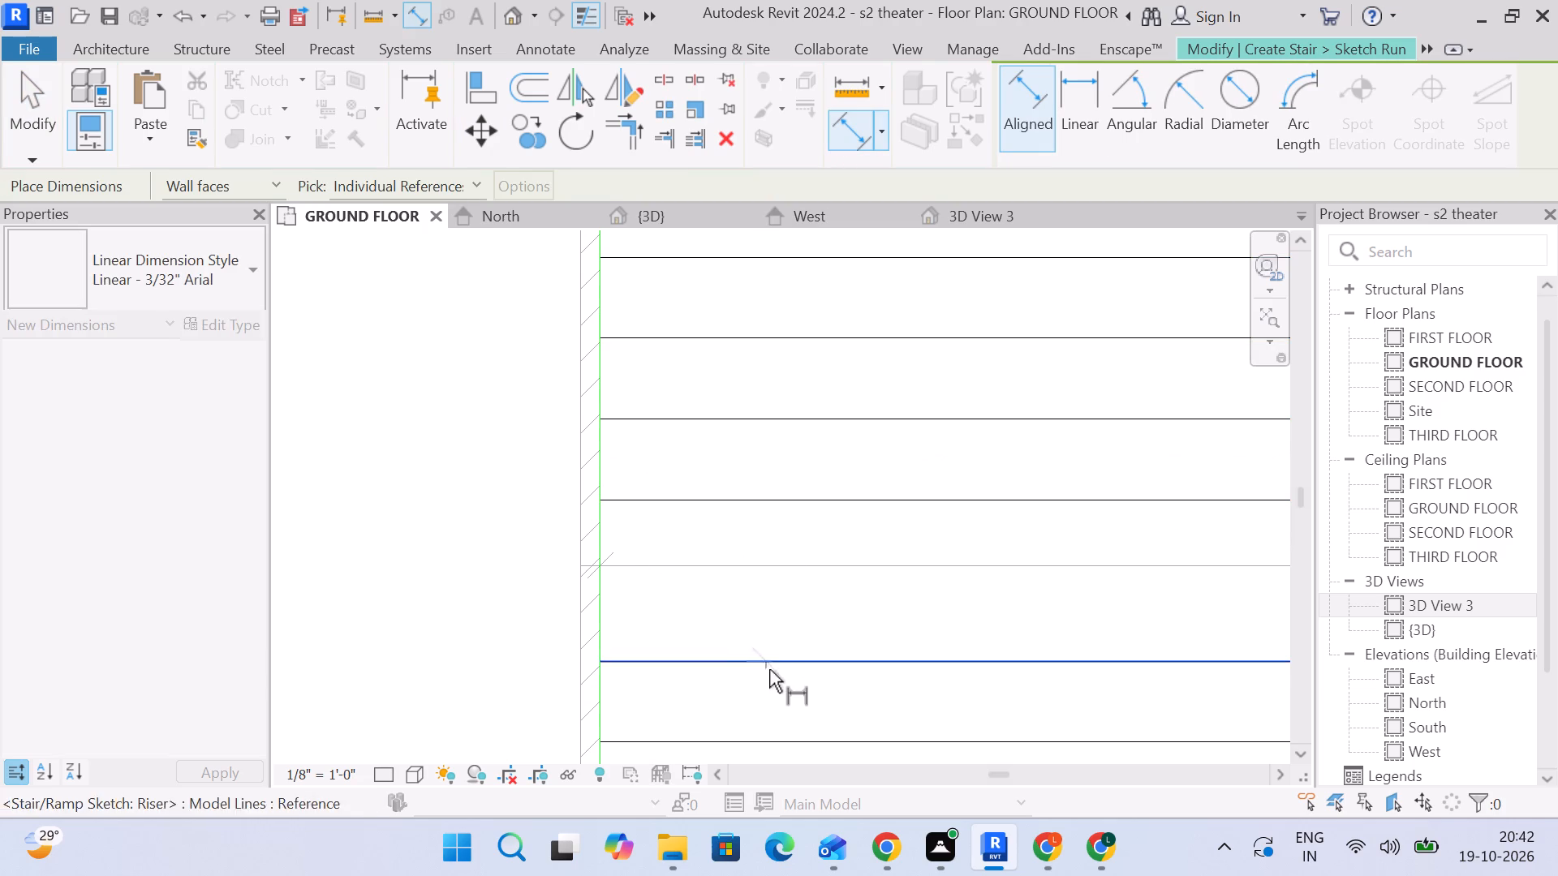
pyautogui.click(784, 497)
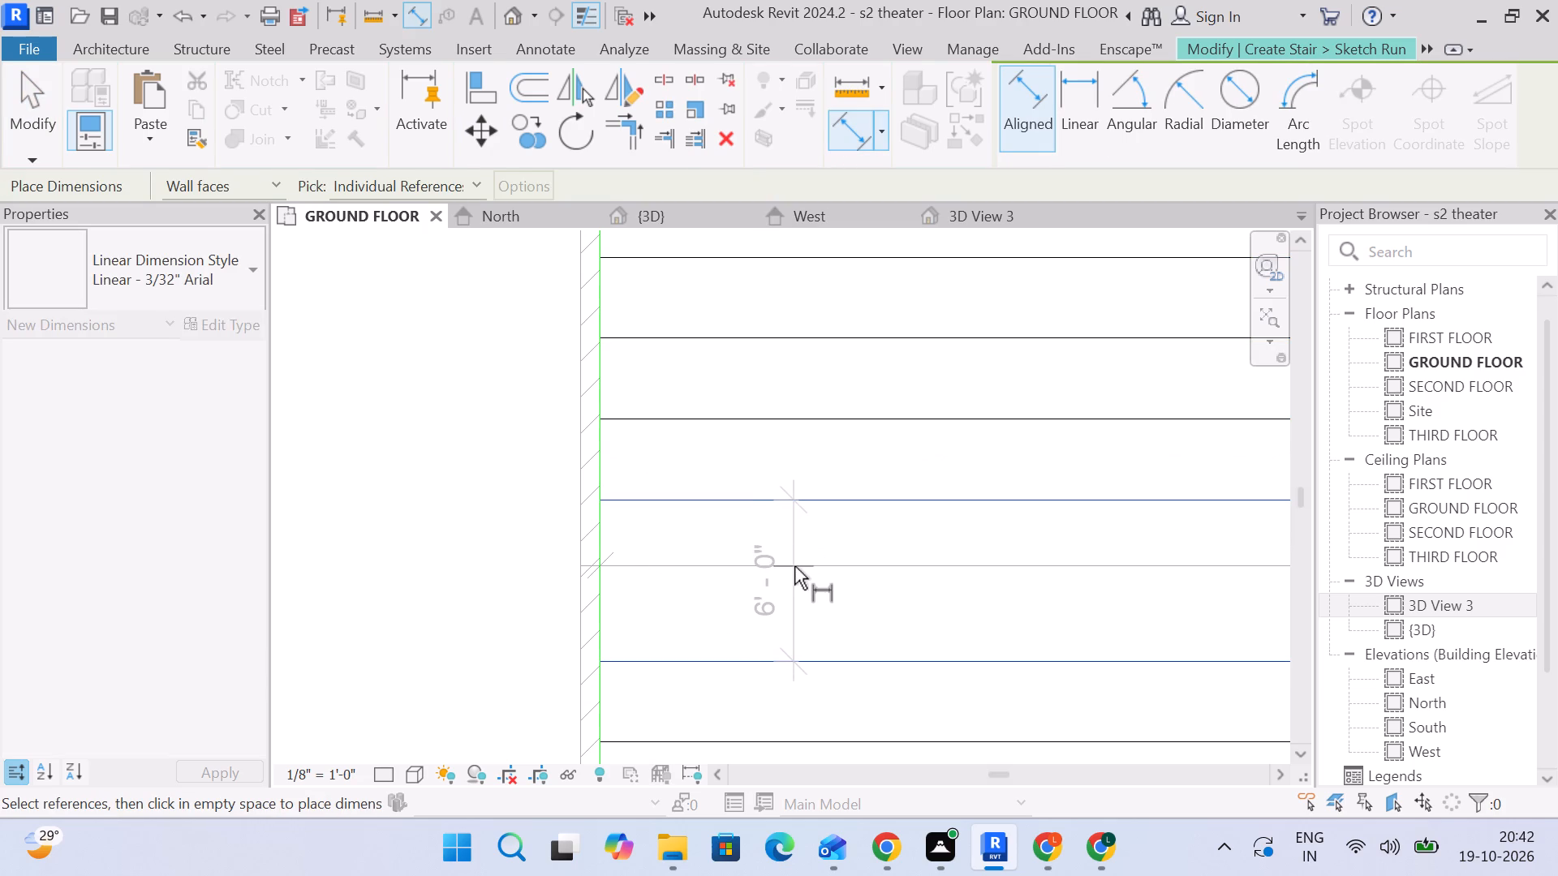
pyautogui.press('Escape')
pyautogui.scroll(-4, 796, 569)
pyautogui.moveTo(796, 571); pyautogui.dragTo(821, 737, button='middle')
pyautogui.press('Escape')
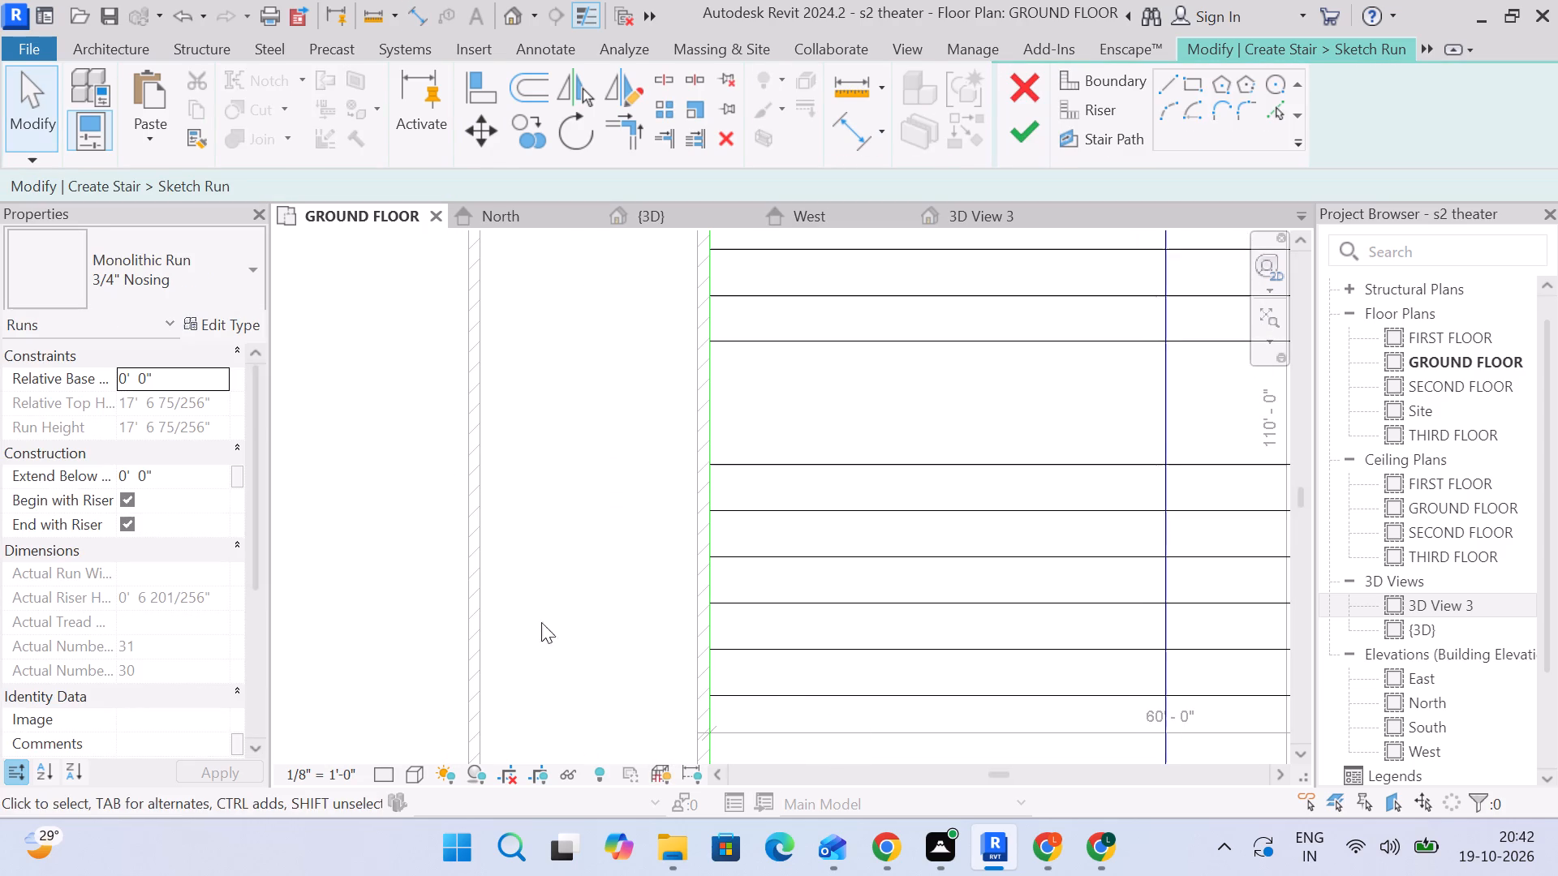
# Move the two riser lines directly above the upper wide tread down 5'-0".
pyautogui.moveTo(902, 725); pyautogui.dragTo(901, 518, button='middle')
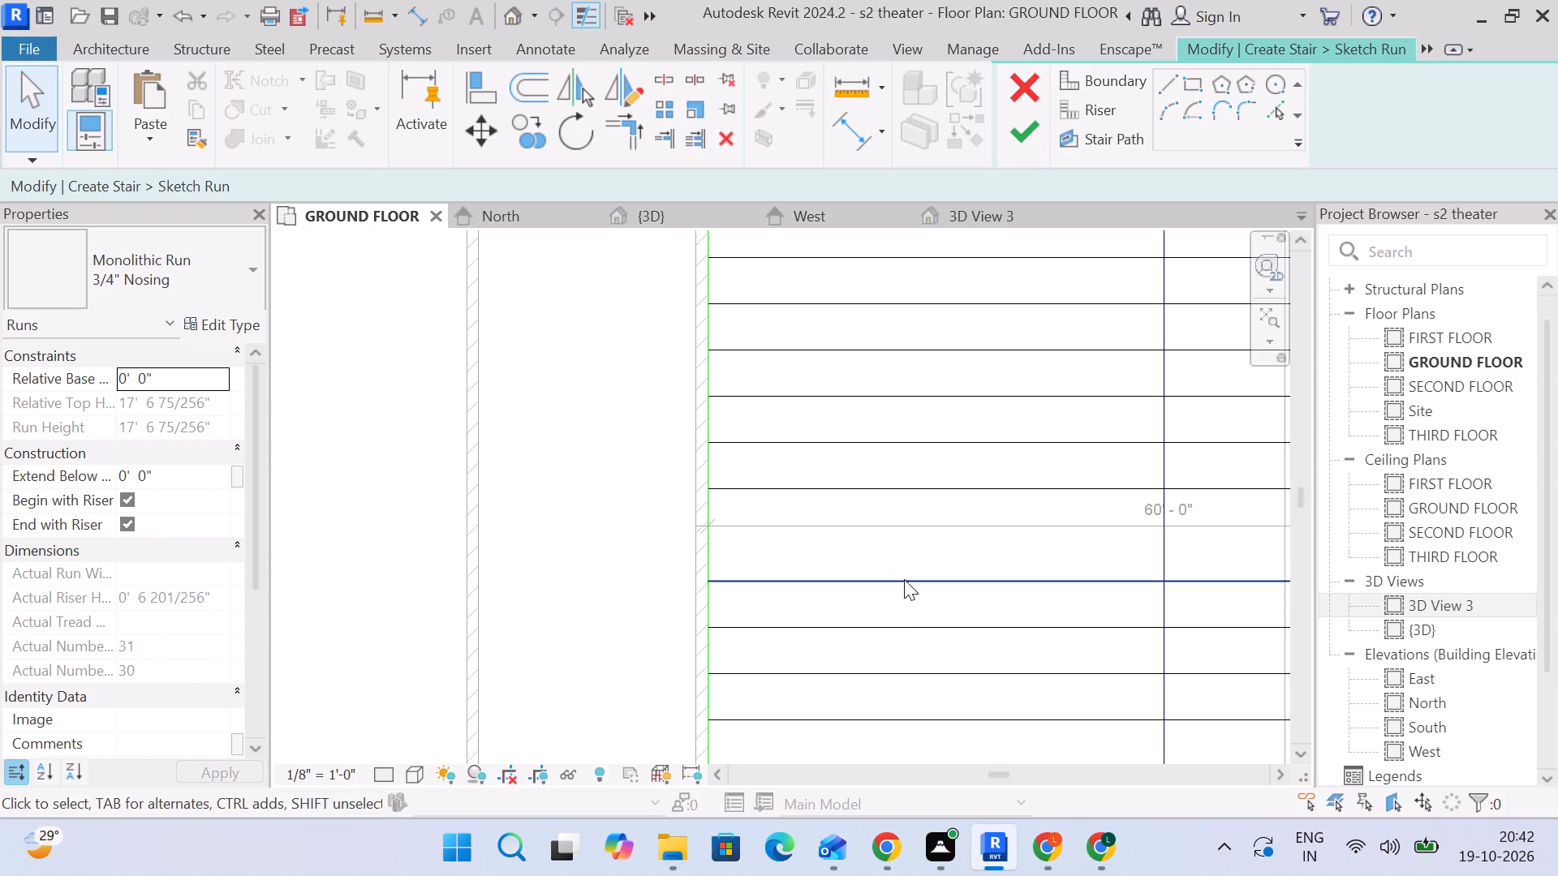
pyautogui.moveTo(917, 521); pyautogui.dragTo(906, 633, button='middle')
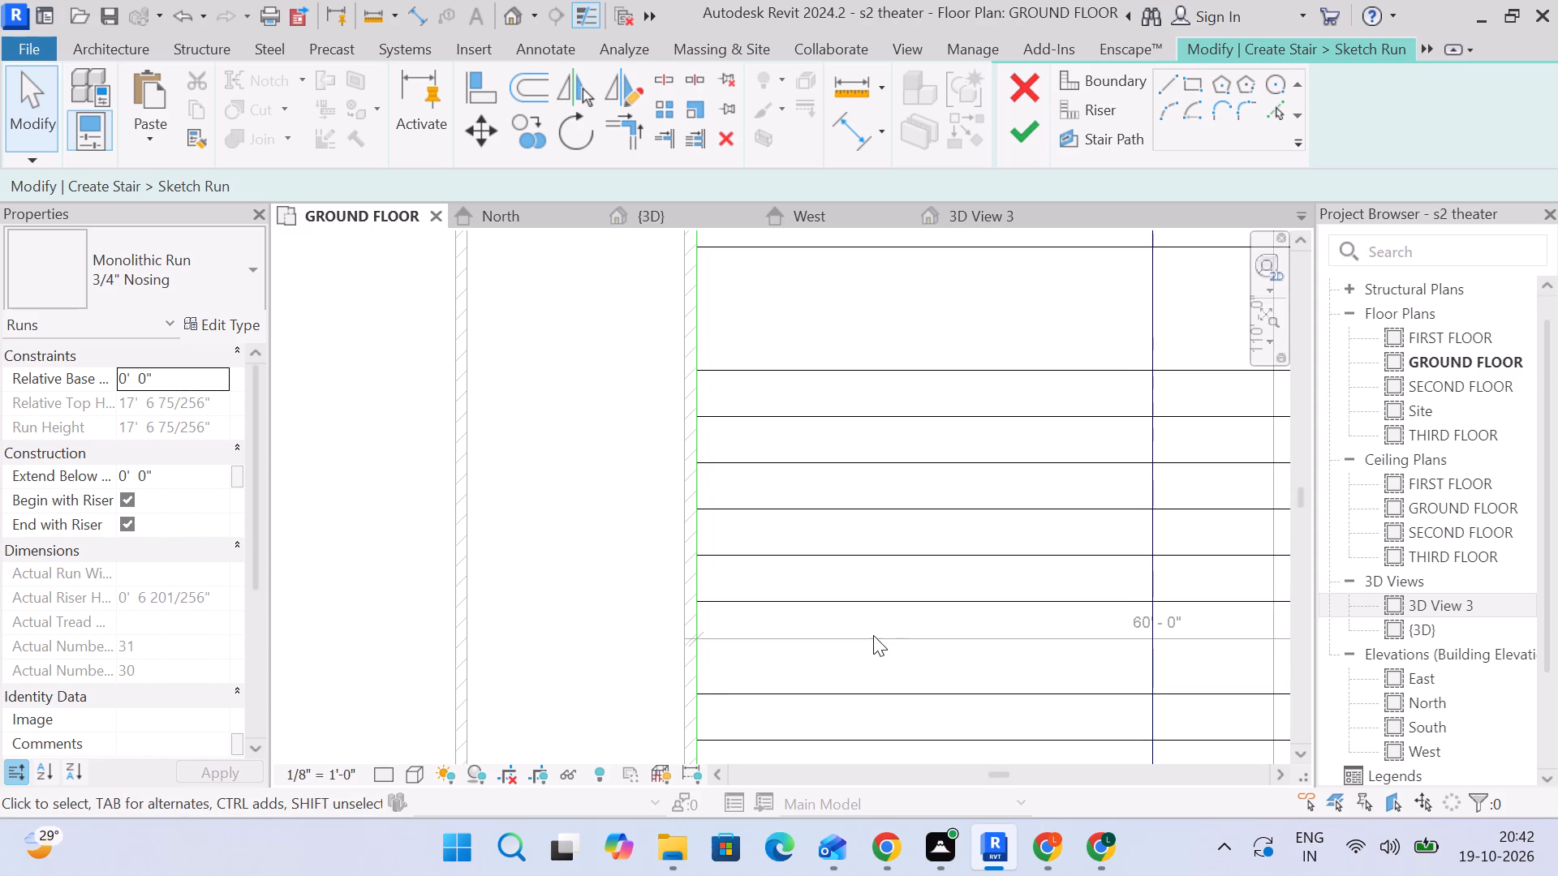
pyautogui.moveTo(880, 568); pyautogui.dragTo(884, 607, button='middle')
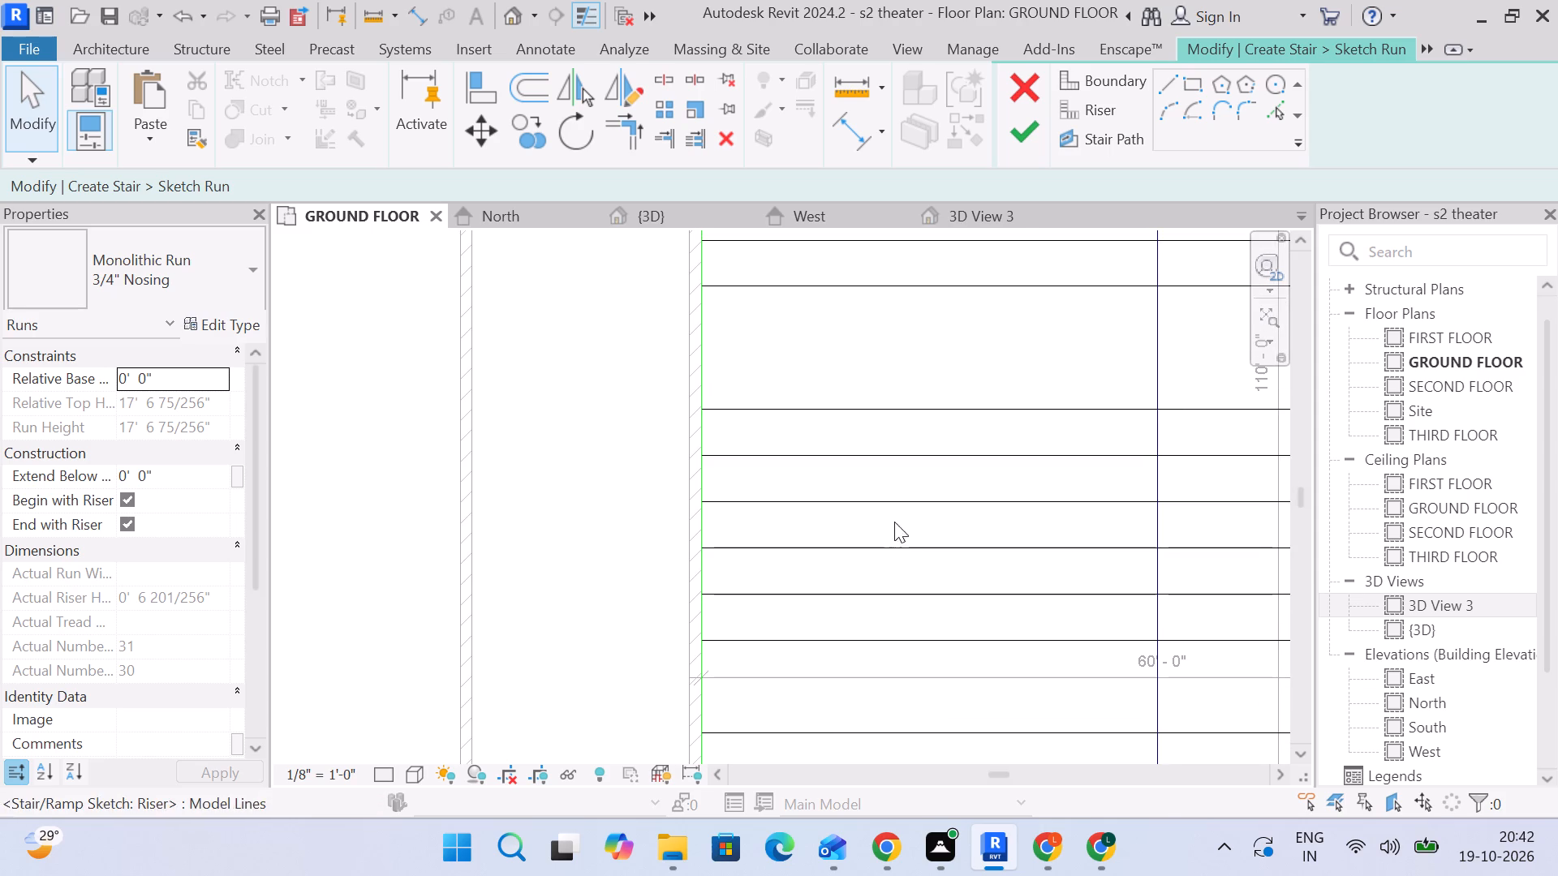
pyautogui.moveTo(894, 522); pyautogui.dragTo(889, 633, button='middle')
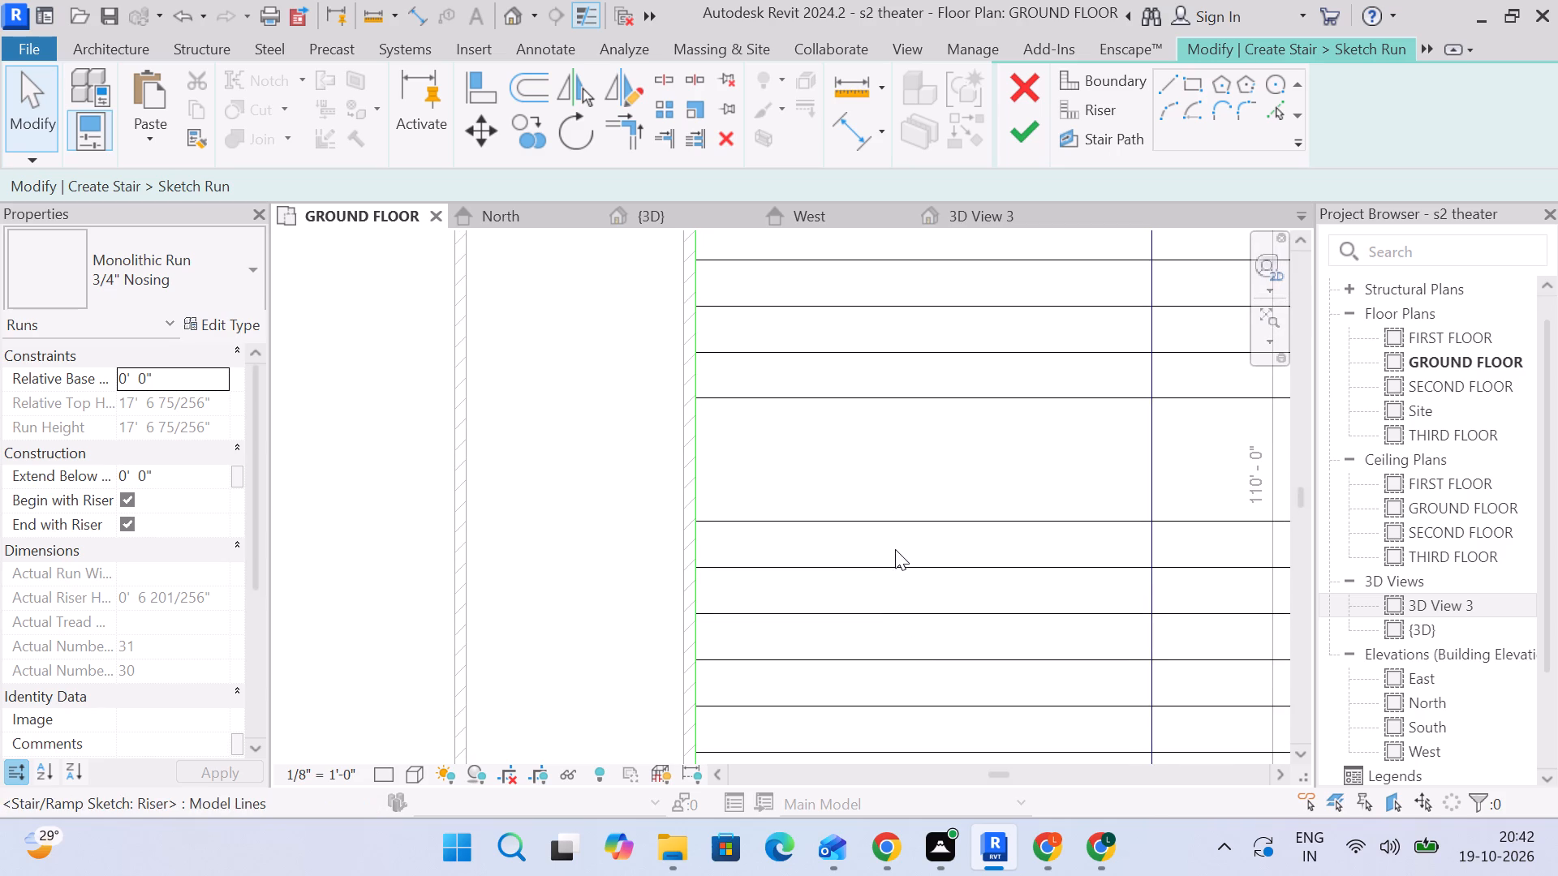
pyautogui.moveTo(908, 487); pyautogui.dragTo(893, 544, button='middle')
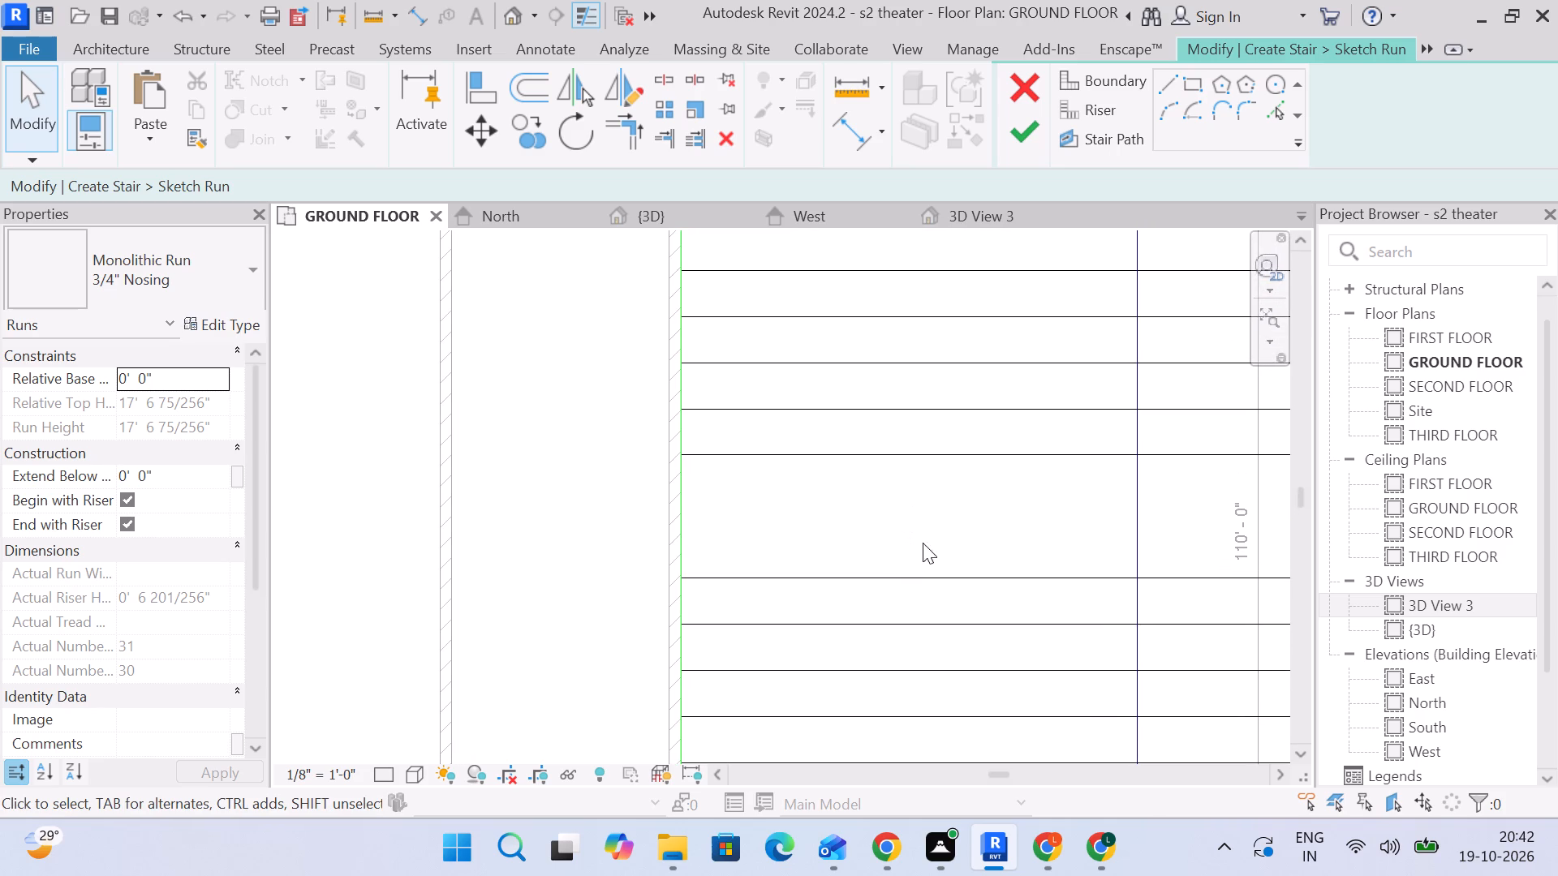
pyautogui.click(881, 461)
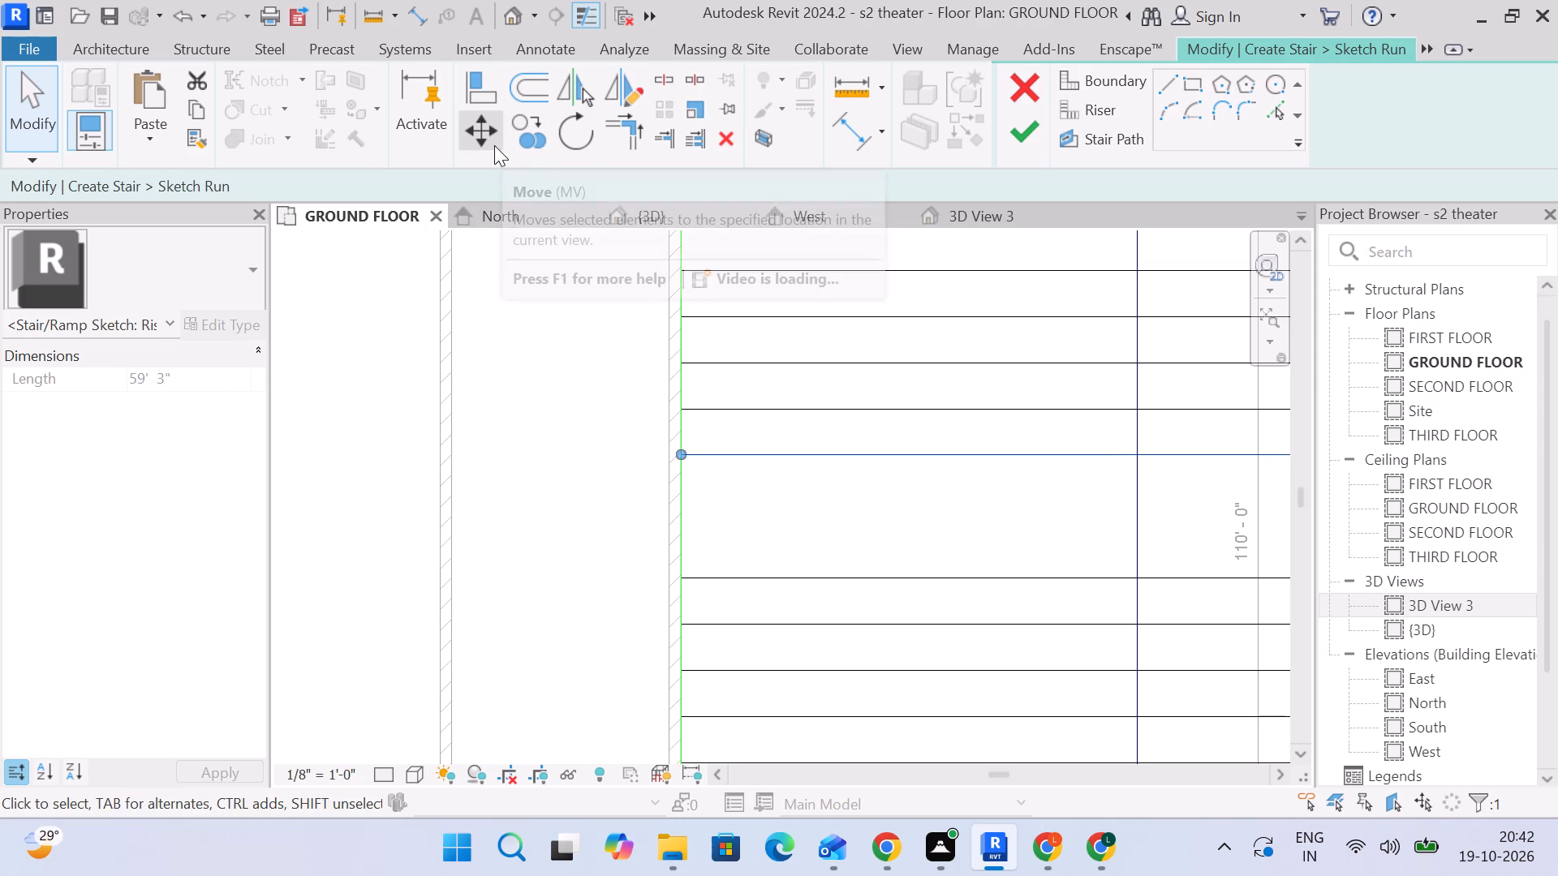
pyautogui.click(843, 511)
pyautogui.moveTo(860, 494); pyautogui.dragTo(820, 395)
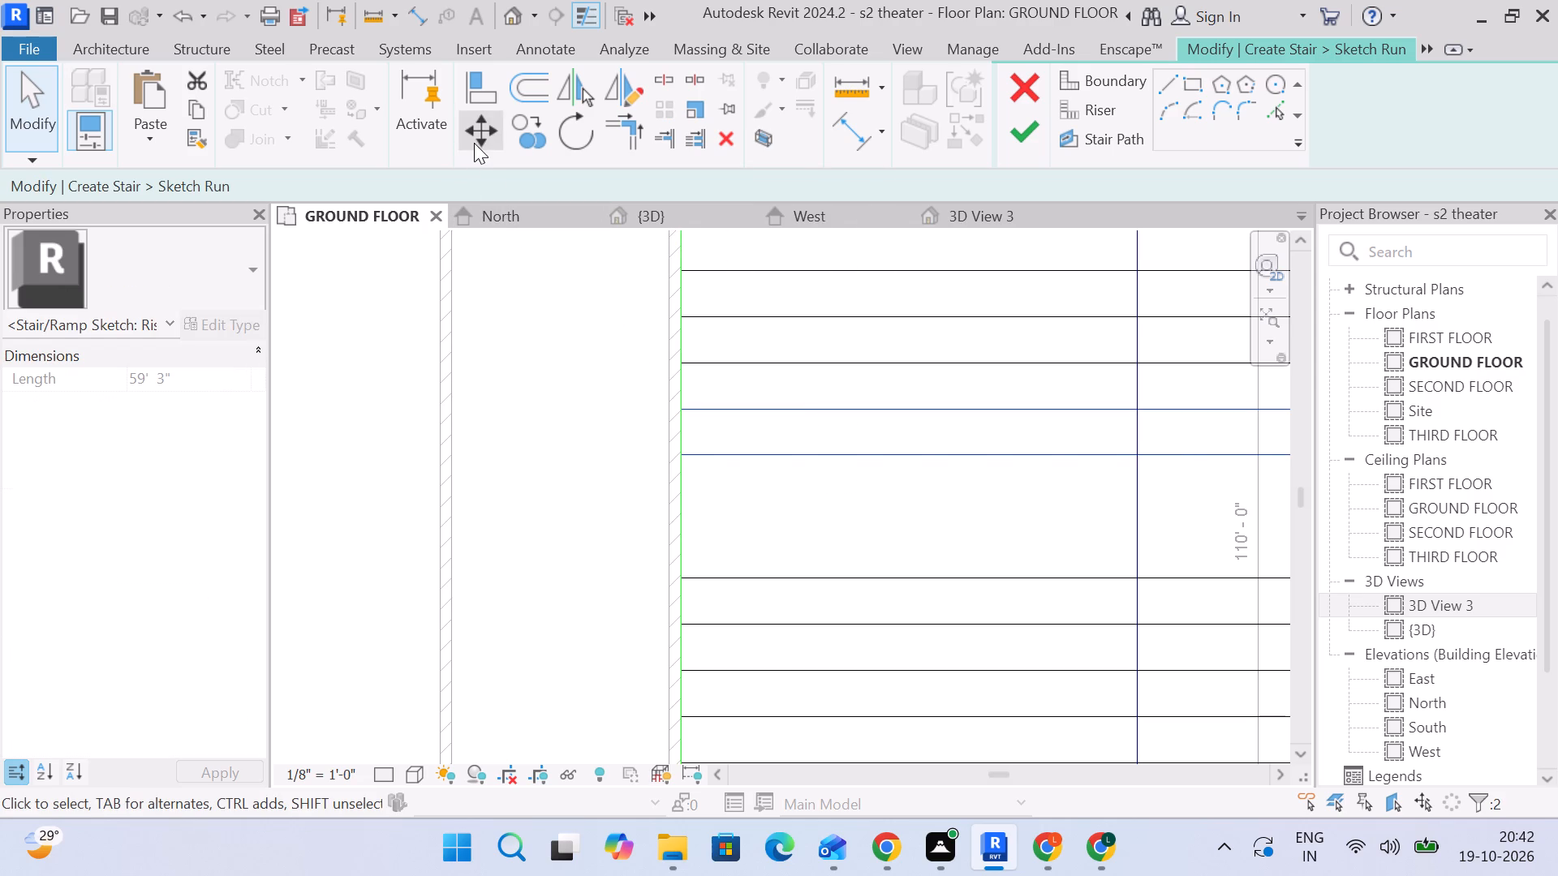
pyautogui.click(476, 140)
pyautogui.click(679, 451)
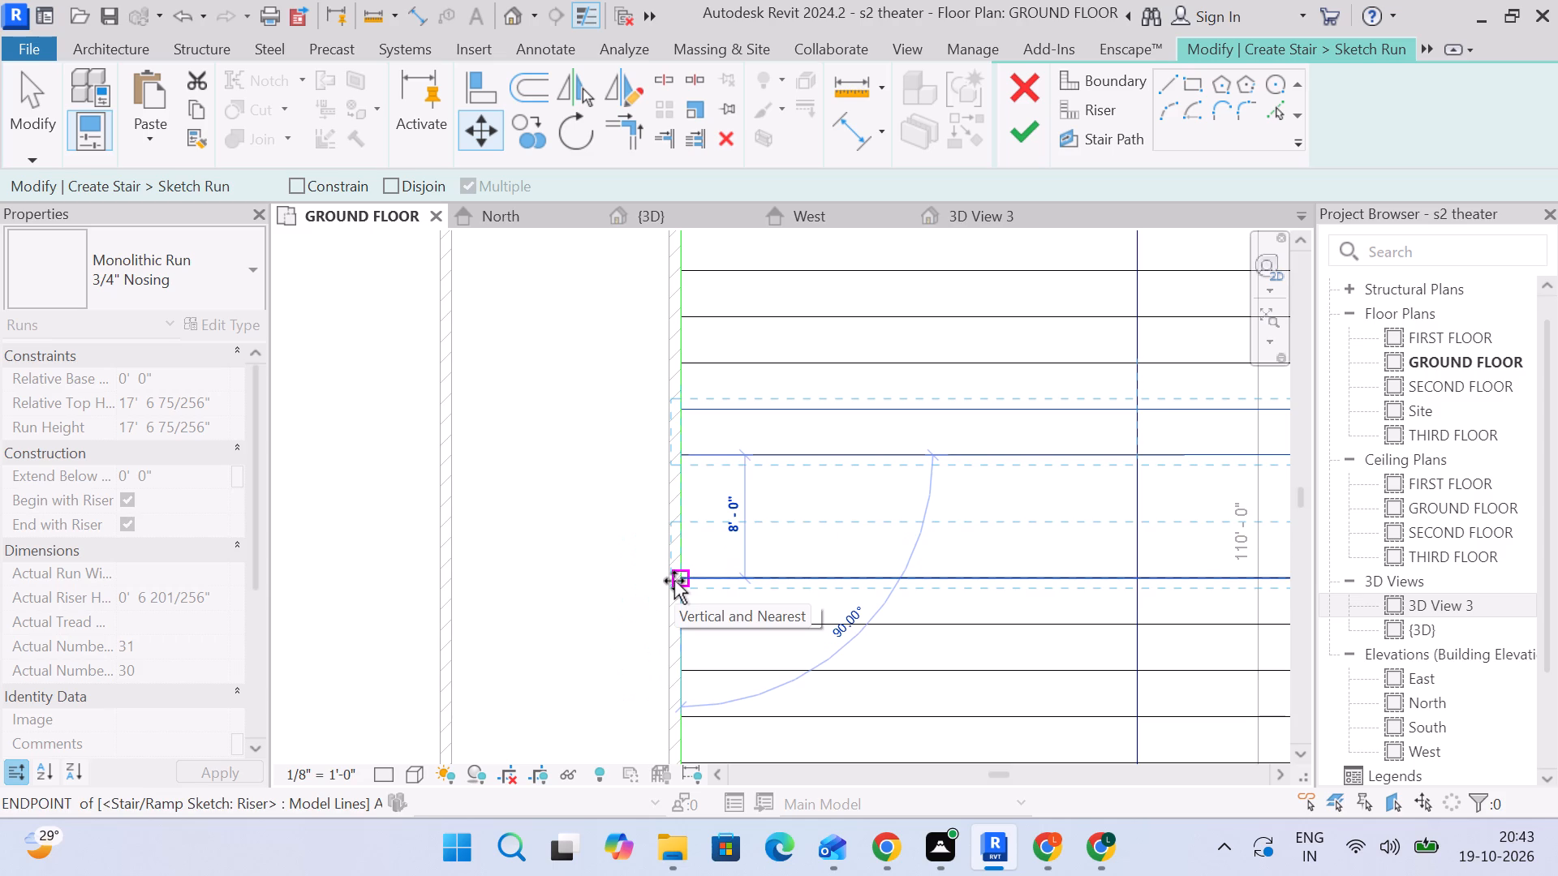
pyautogui.click(680, 532)
# Examine the riser spacing from the shifted pair of lines through the lower wide tread and back up the run.
pyautogui.scroll(3, 811, 555)
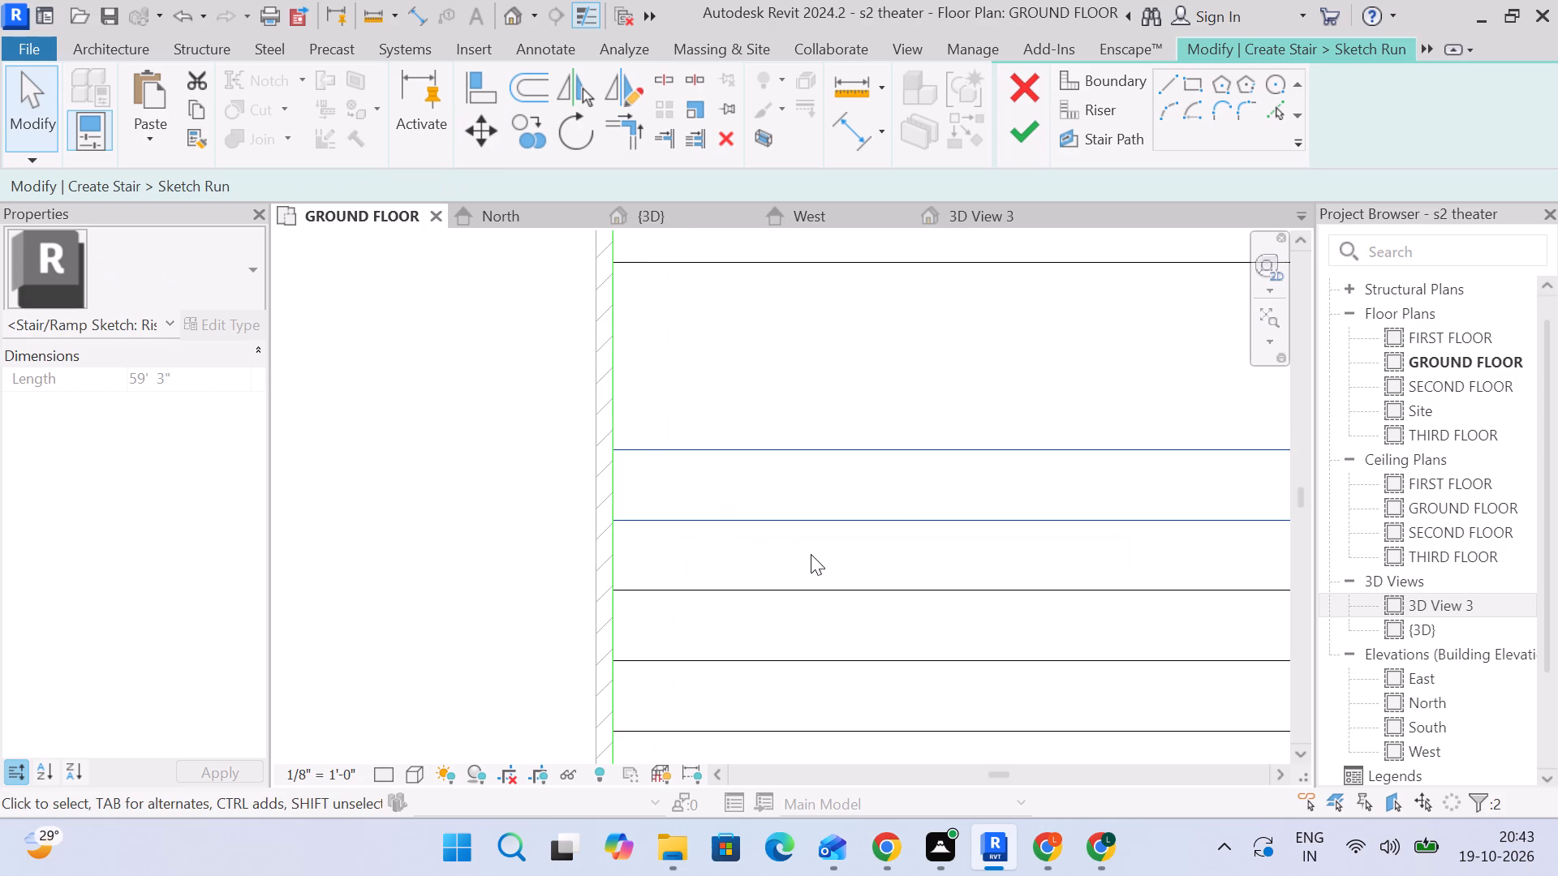
pyautogui.scroll(-5, 811, 554)
pyautogui.moveTo(811, 555); pyautogui.dragTo(721, 333, button='middle')
pyautogui.scroll(-3, 729, 354)
pyautogui.scroll(-1, 773, 470)
pyautogui.moveTo(773, 470); pyautogui.dragTo(777, 329, button='middle')
pyautogui.moveTo(778, 329); pyautogui.dragTo(718, 535, button='middle')
pyautogui.scroll(1, 715, 537)
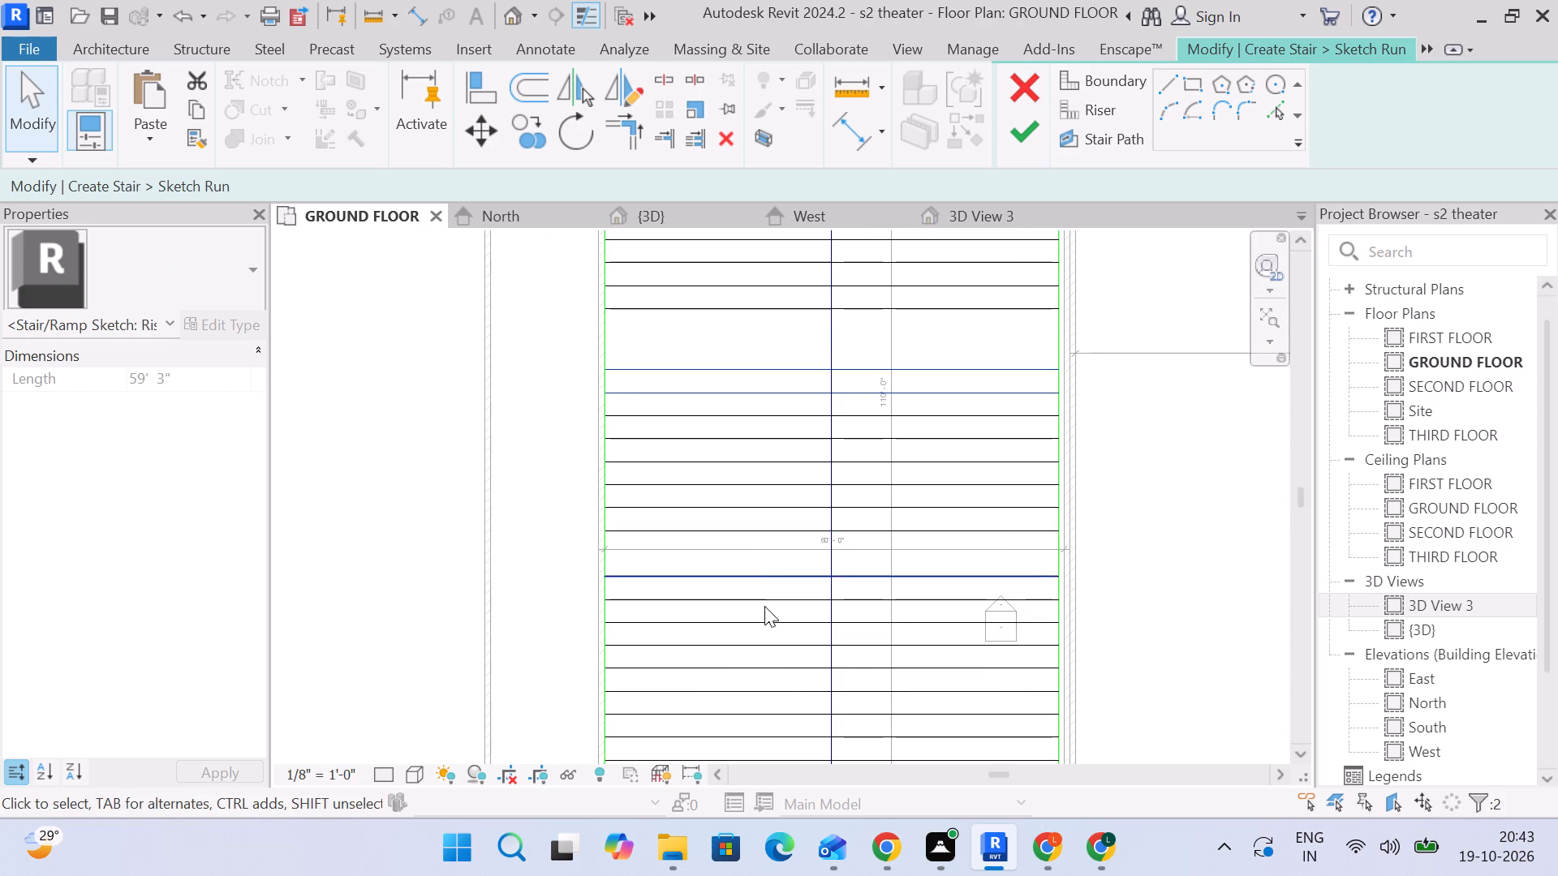
pyautogui.scroll(5, 756, 556)
pyautogui.moveTo(751, 541); pyautogui.dragTo(730, 665, button='middle')
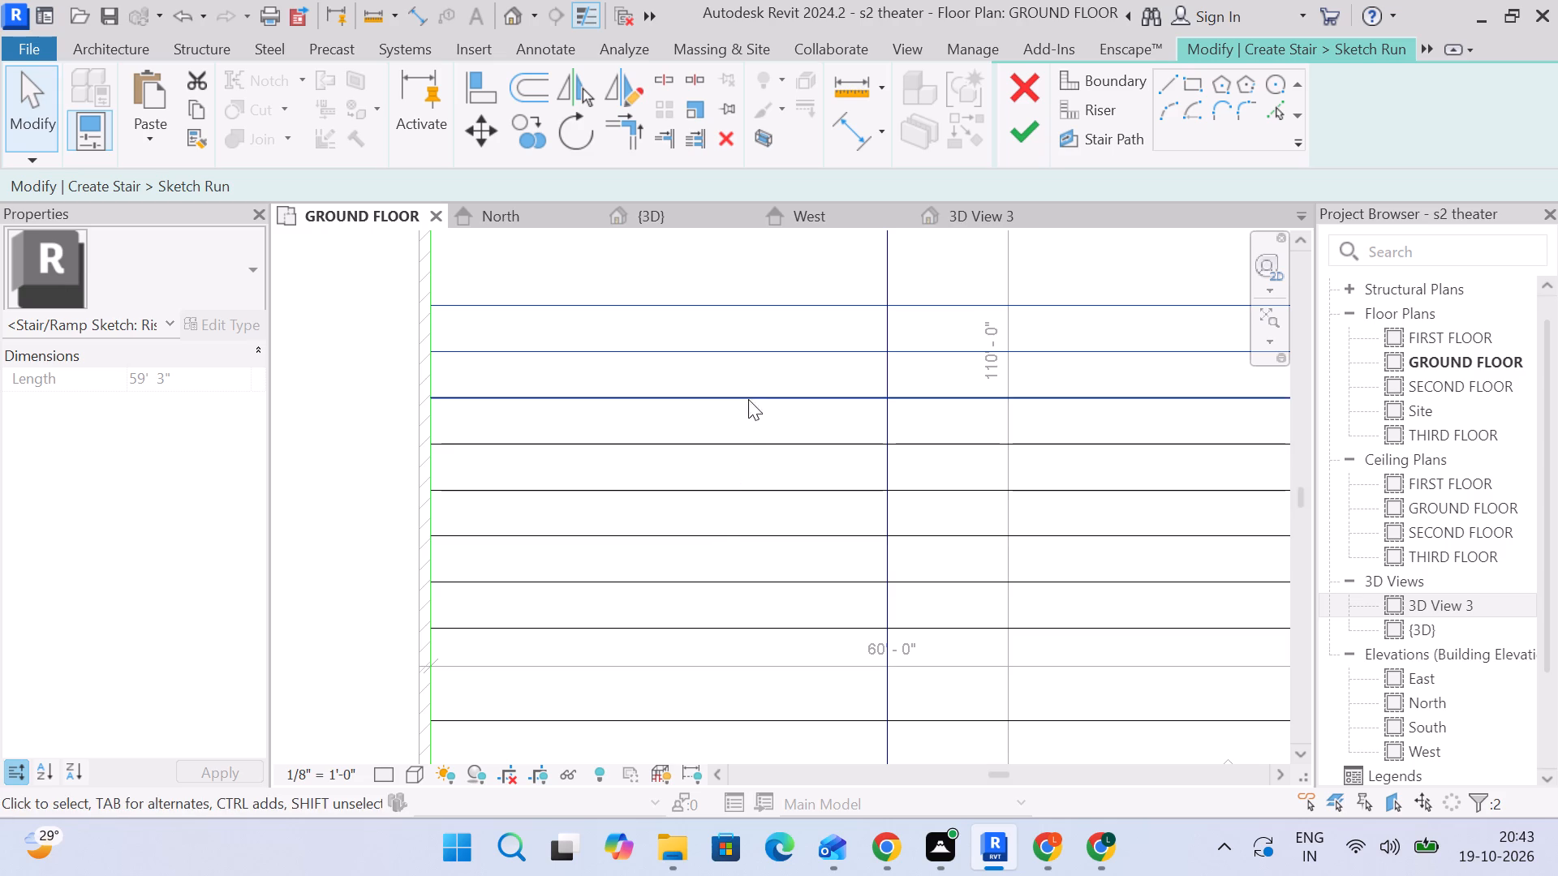
pyautogui.moveTo(764, 329); pyautogui.dragTo(718, 674, button='middle')
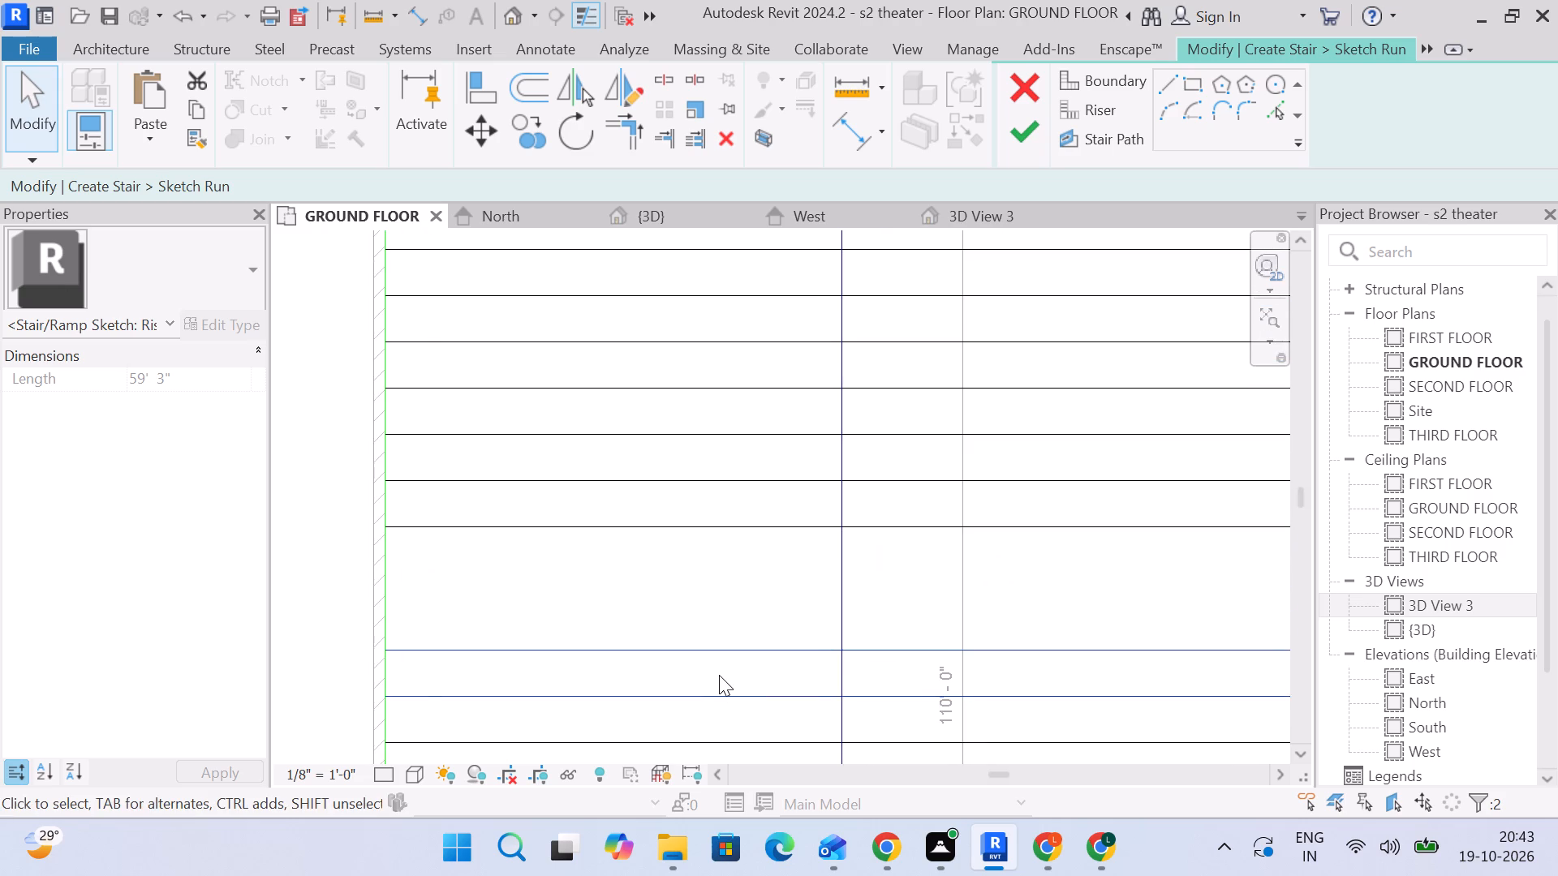
# Measure the depth of the upper wide tread between its two bordering riser lines.
pyautogui.scroll(-2, 719, 675)
pyautogui.click(708, 596)
pyautogui.click(840, 135)
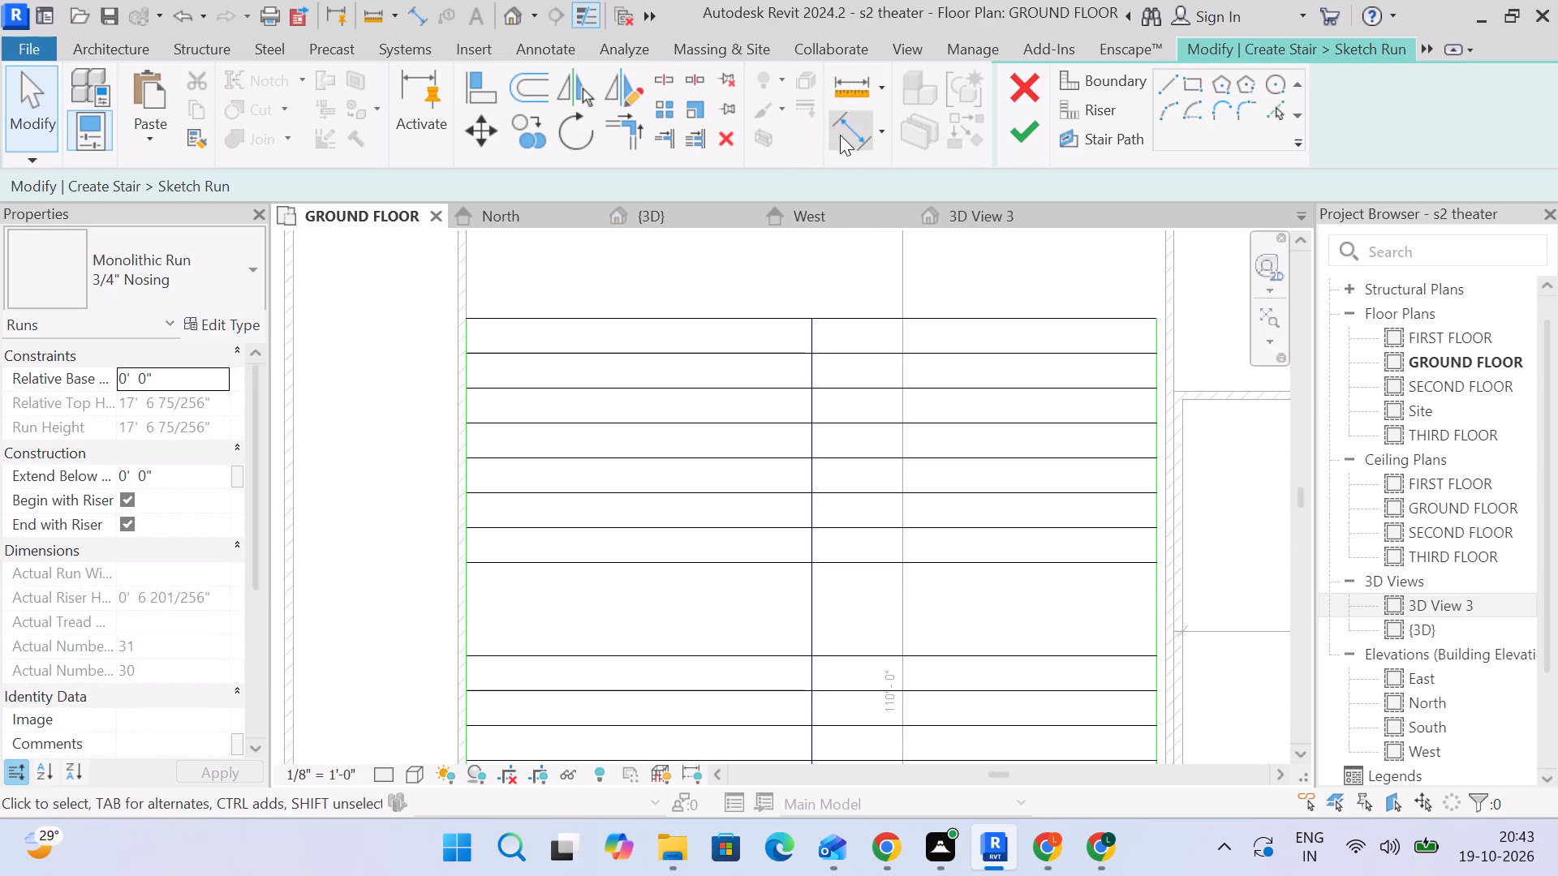
pyautogui.click(695, 652)
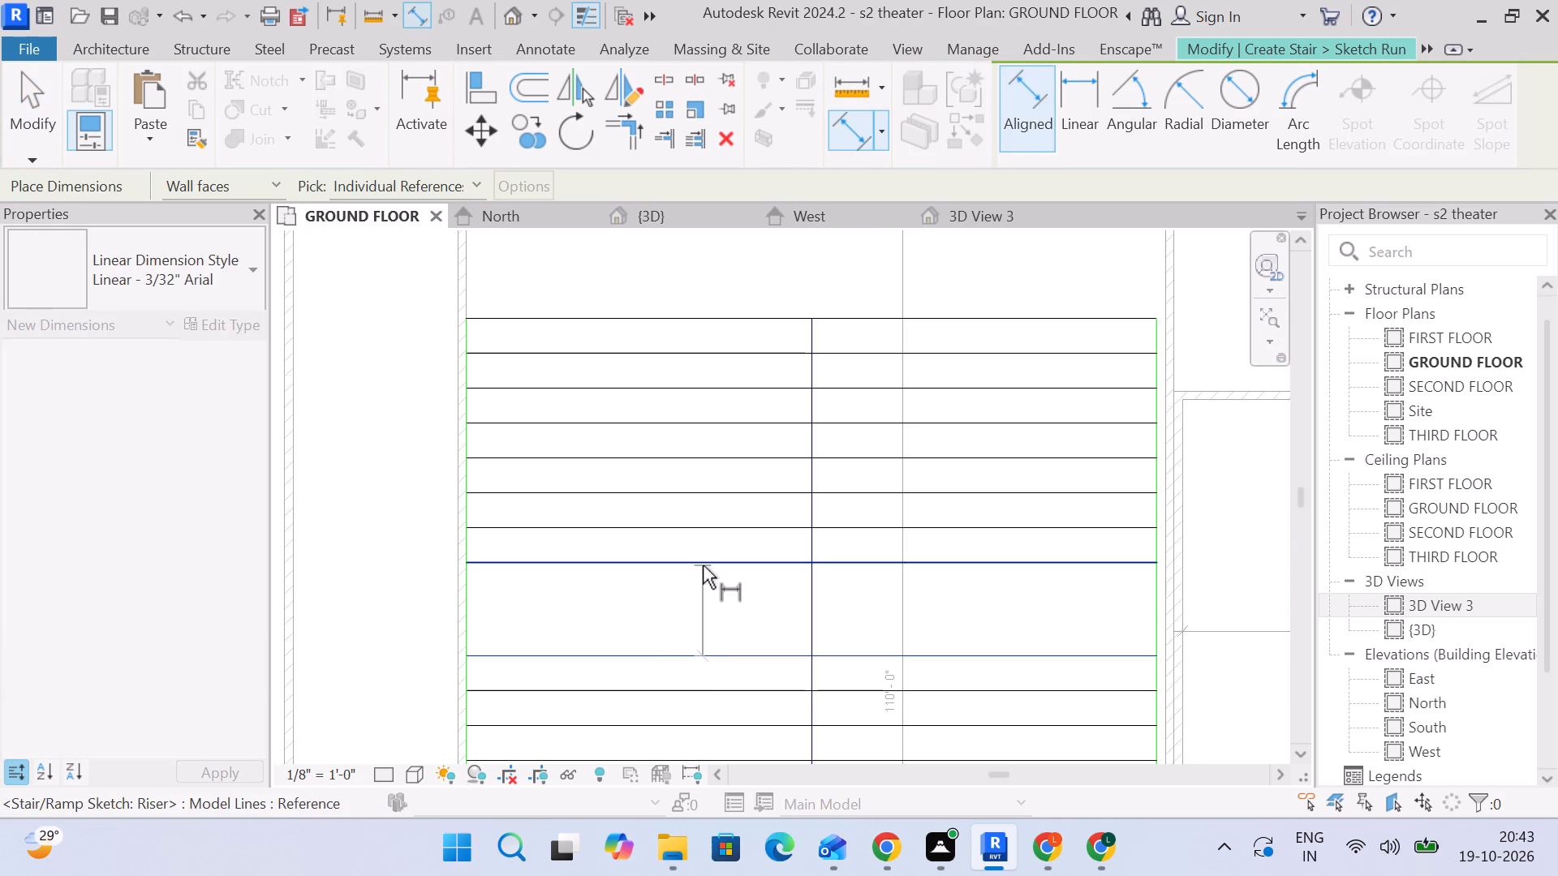
pyautogui.click(703, 565)
pyautogui.scroll(5, 680, 612)
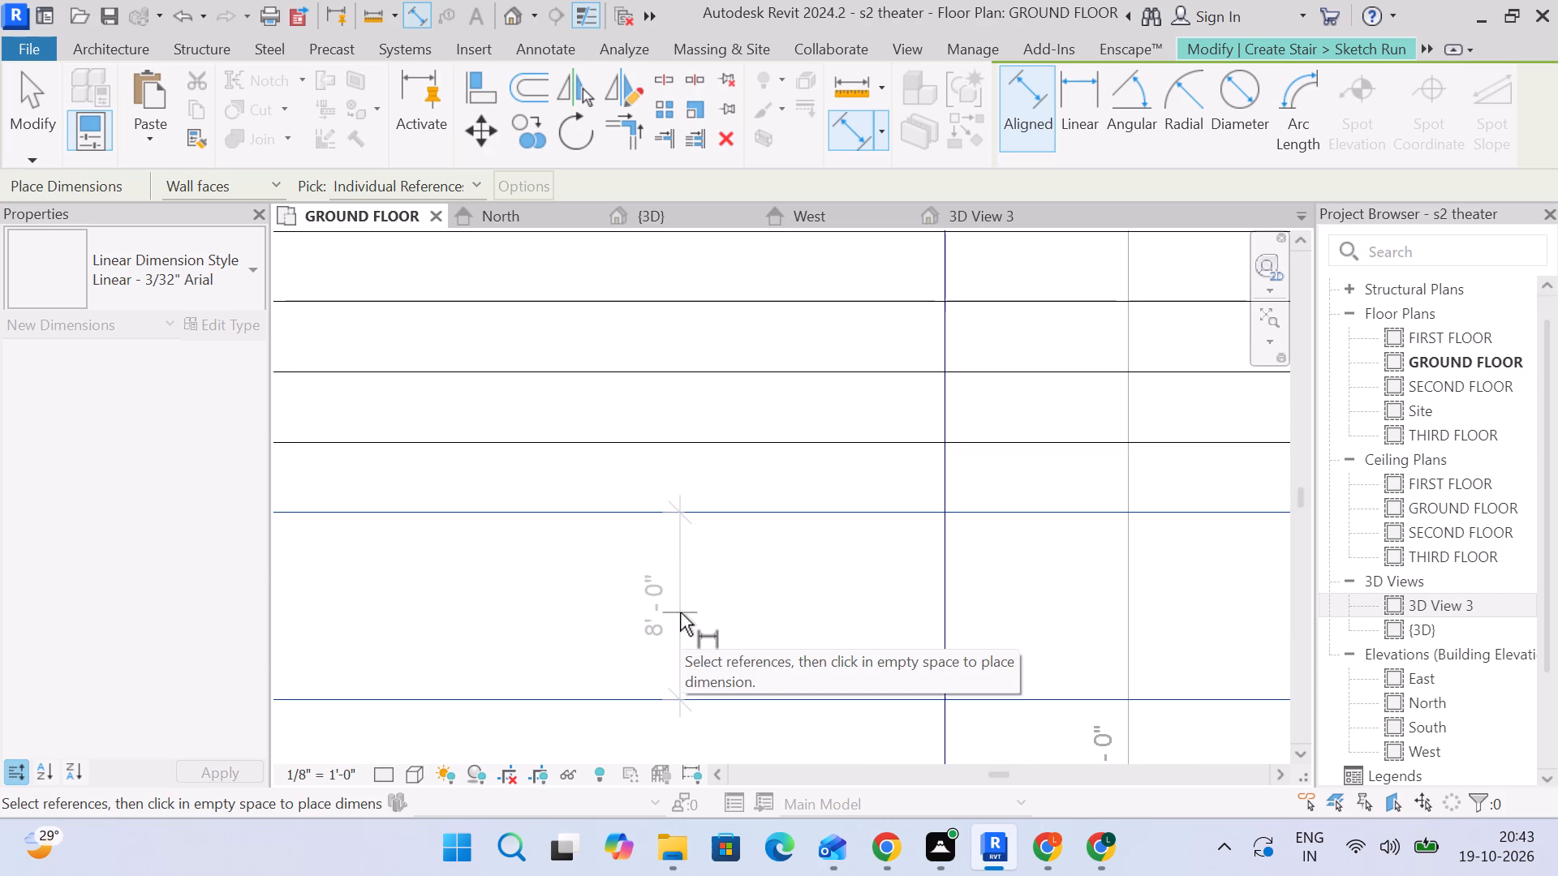
pyautogui.press('Escape')
pyautogui.press('Escape')
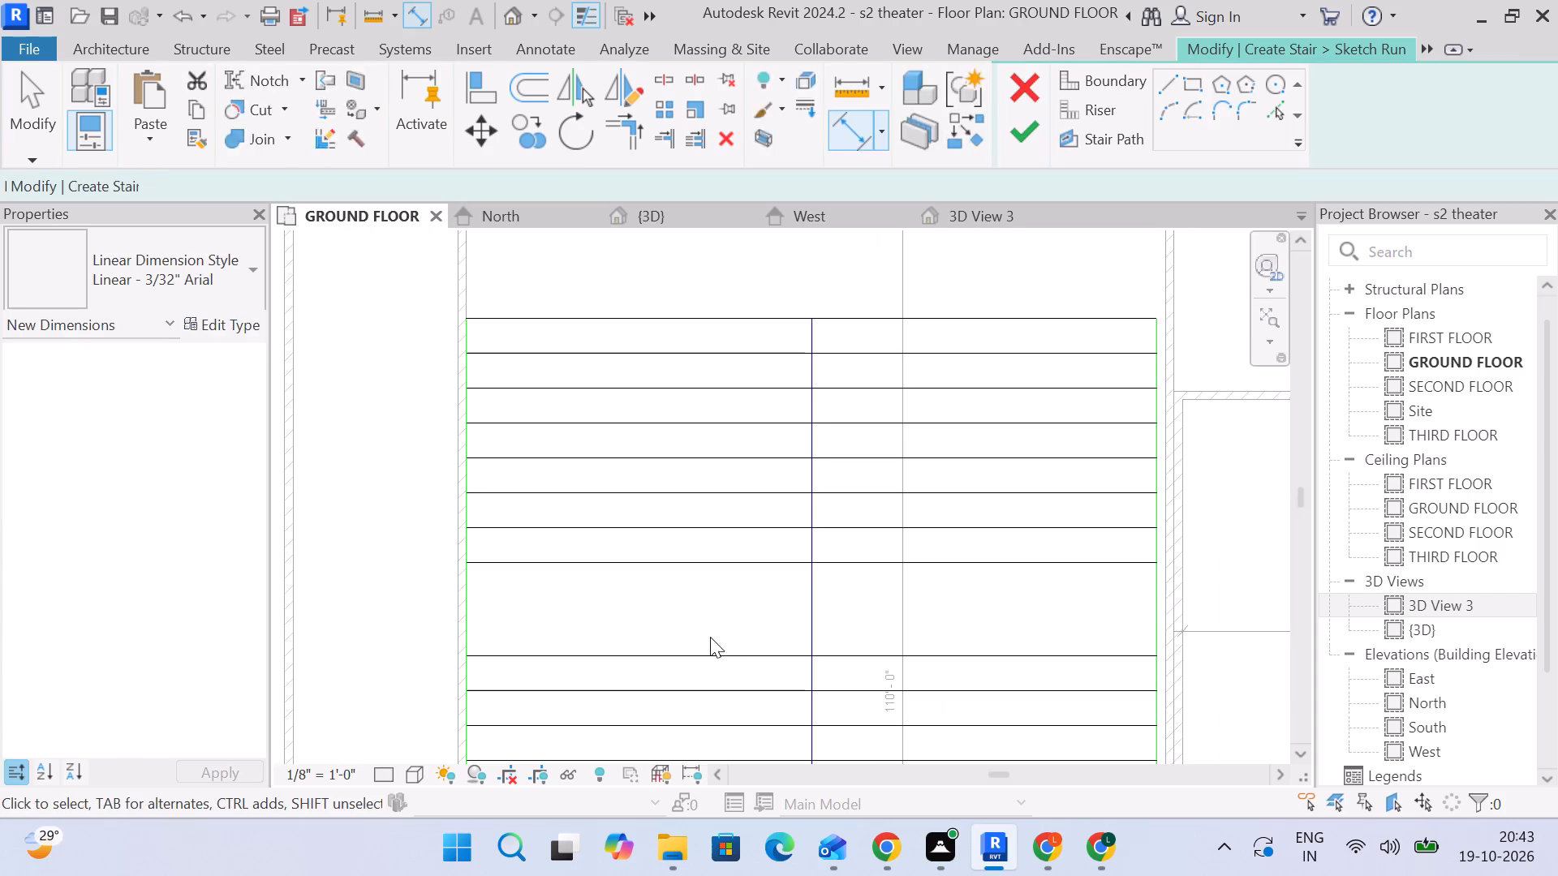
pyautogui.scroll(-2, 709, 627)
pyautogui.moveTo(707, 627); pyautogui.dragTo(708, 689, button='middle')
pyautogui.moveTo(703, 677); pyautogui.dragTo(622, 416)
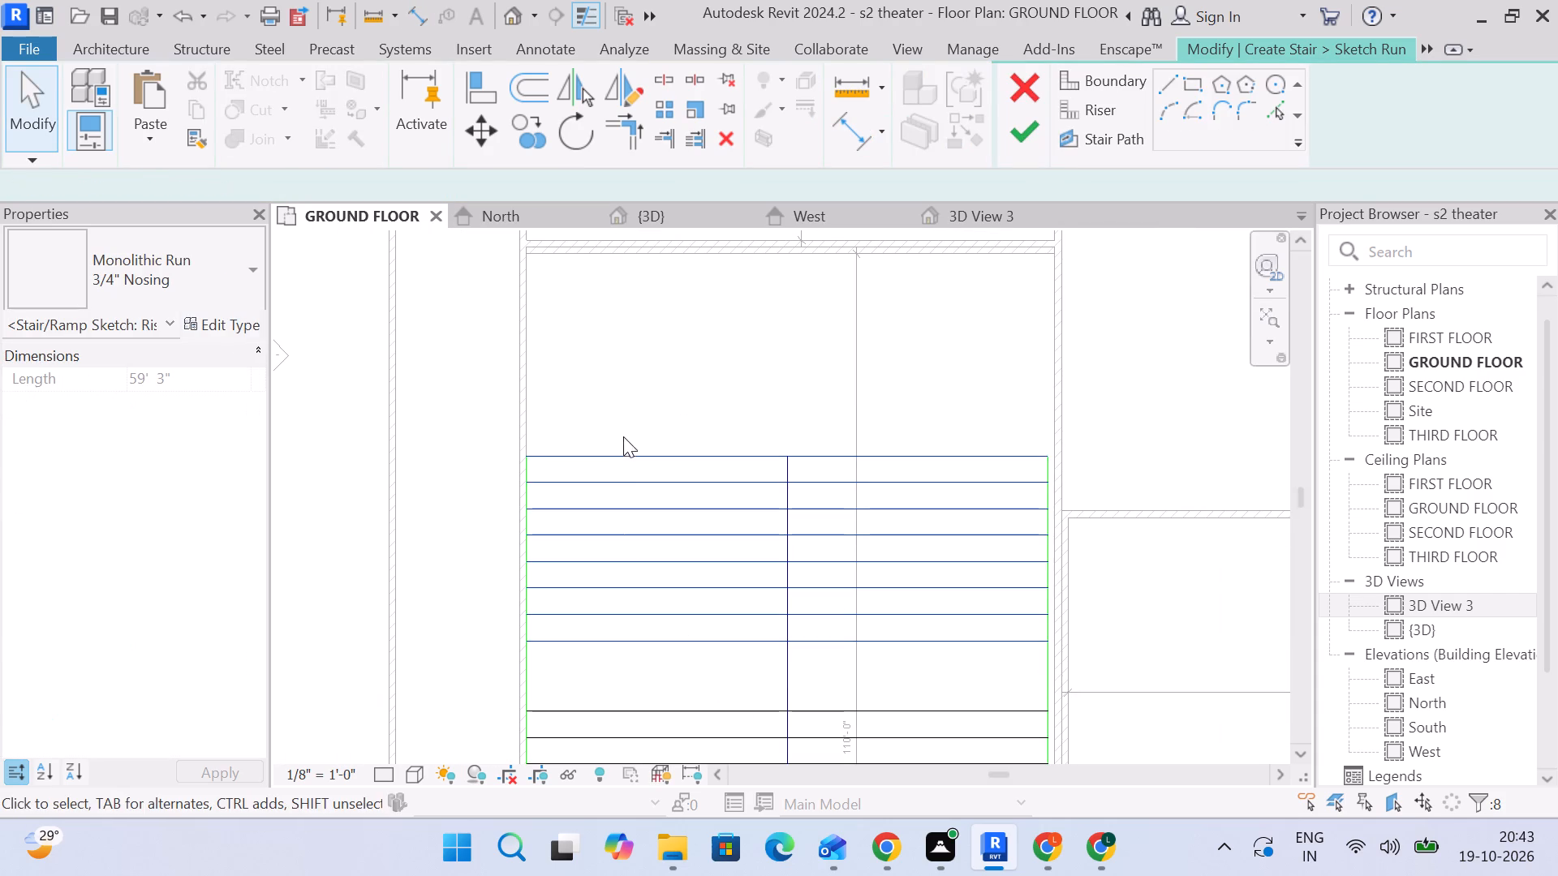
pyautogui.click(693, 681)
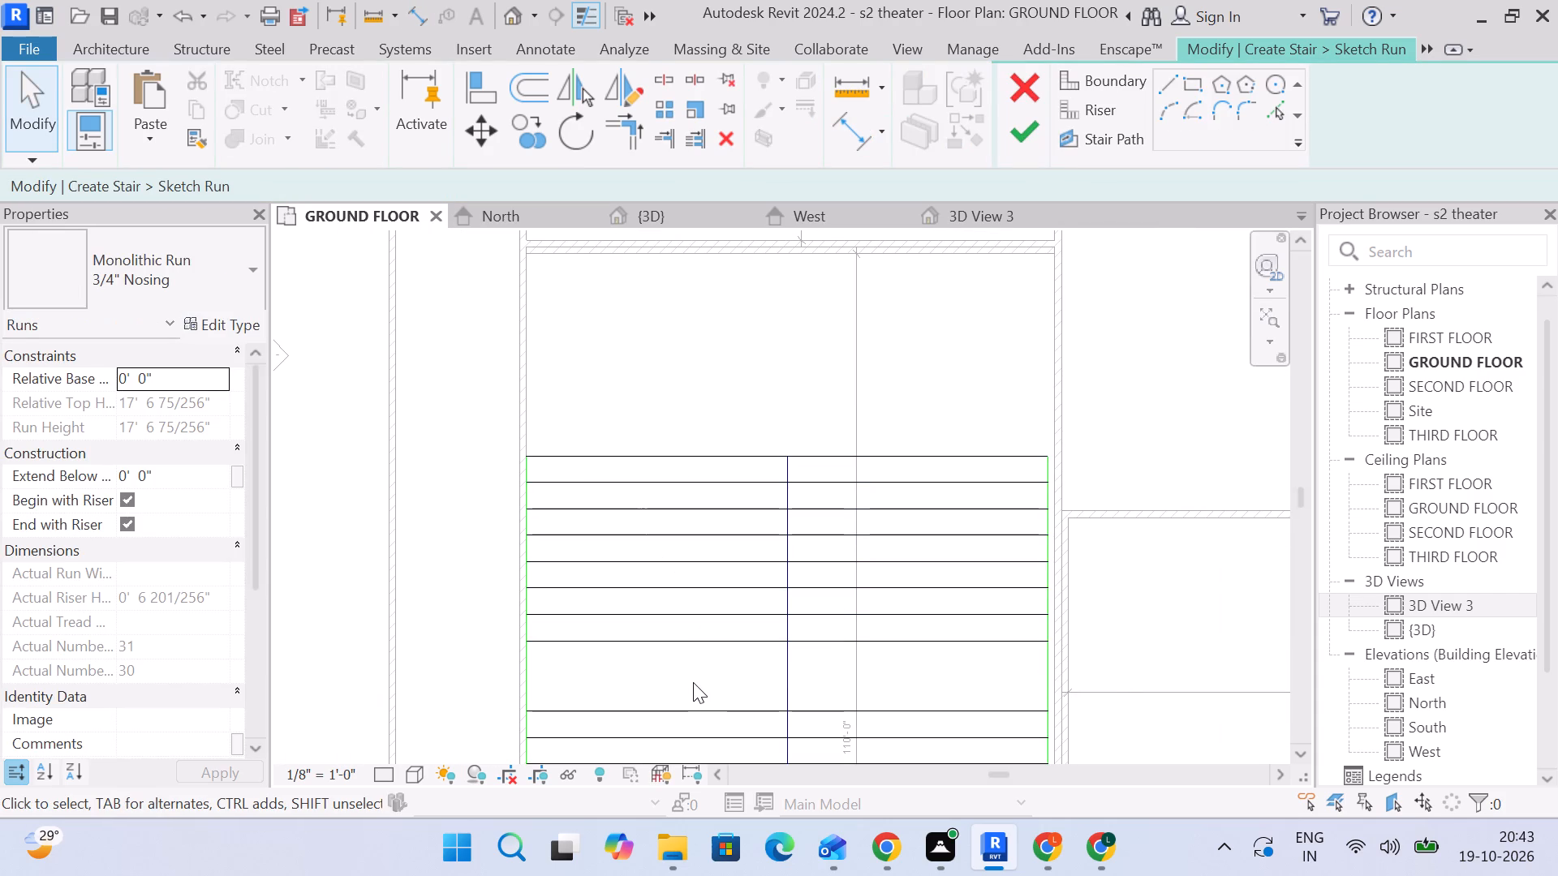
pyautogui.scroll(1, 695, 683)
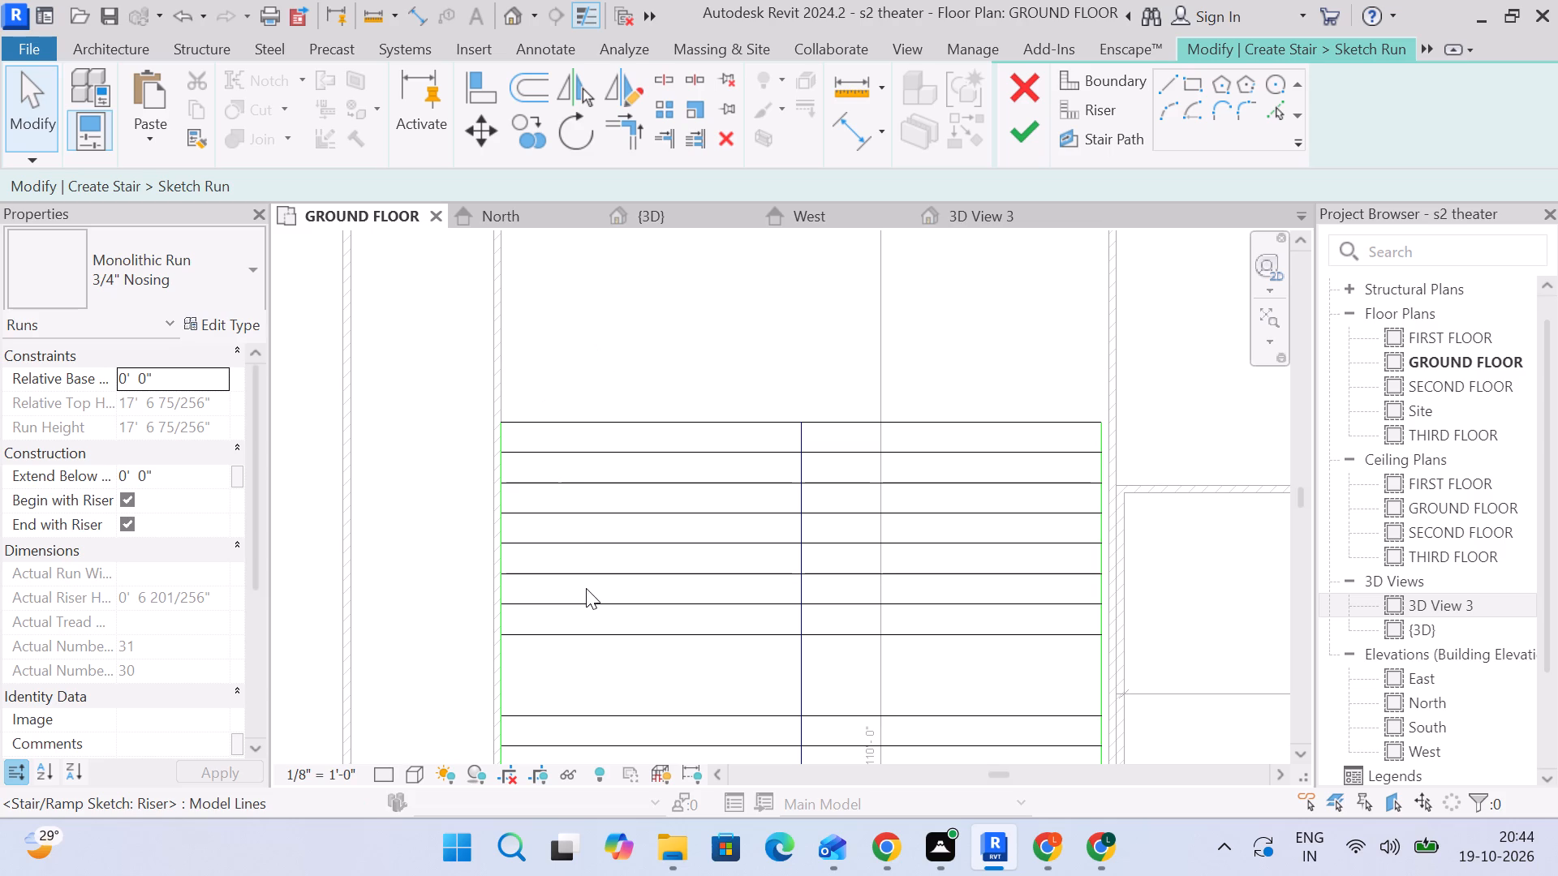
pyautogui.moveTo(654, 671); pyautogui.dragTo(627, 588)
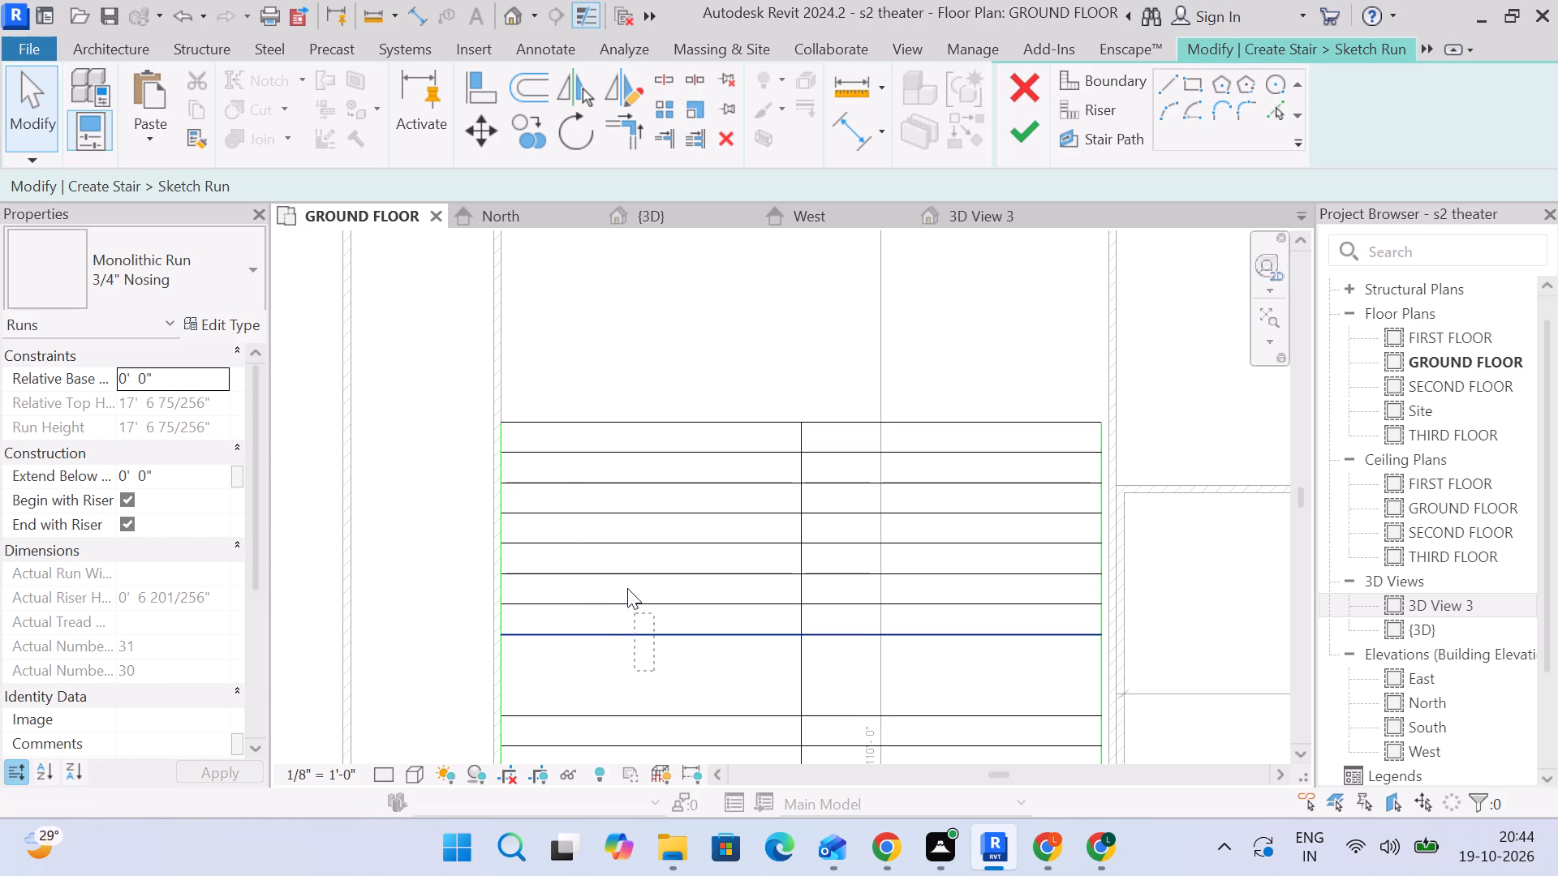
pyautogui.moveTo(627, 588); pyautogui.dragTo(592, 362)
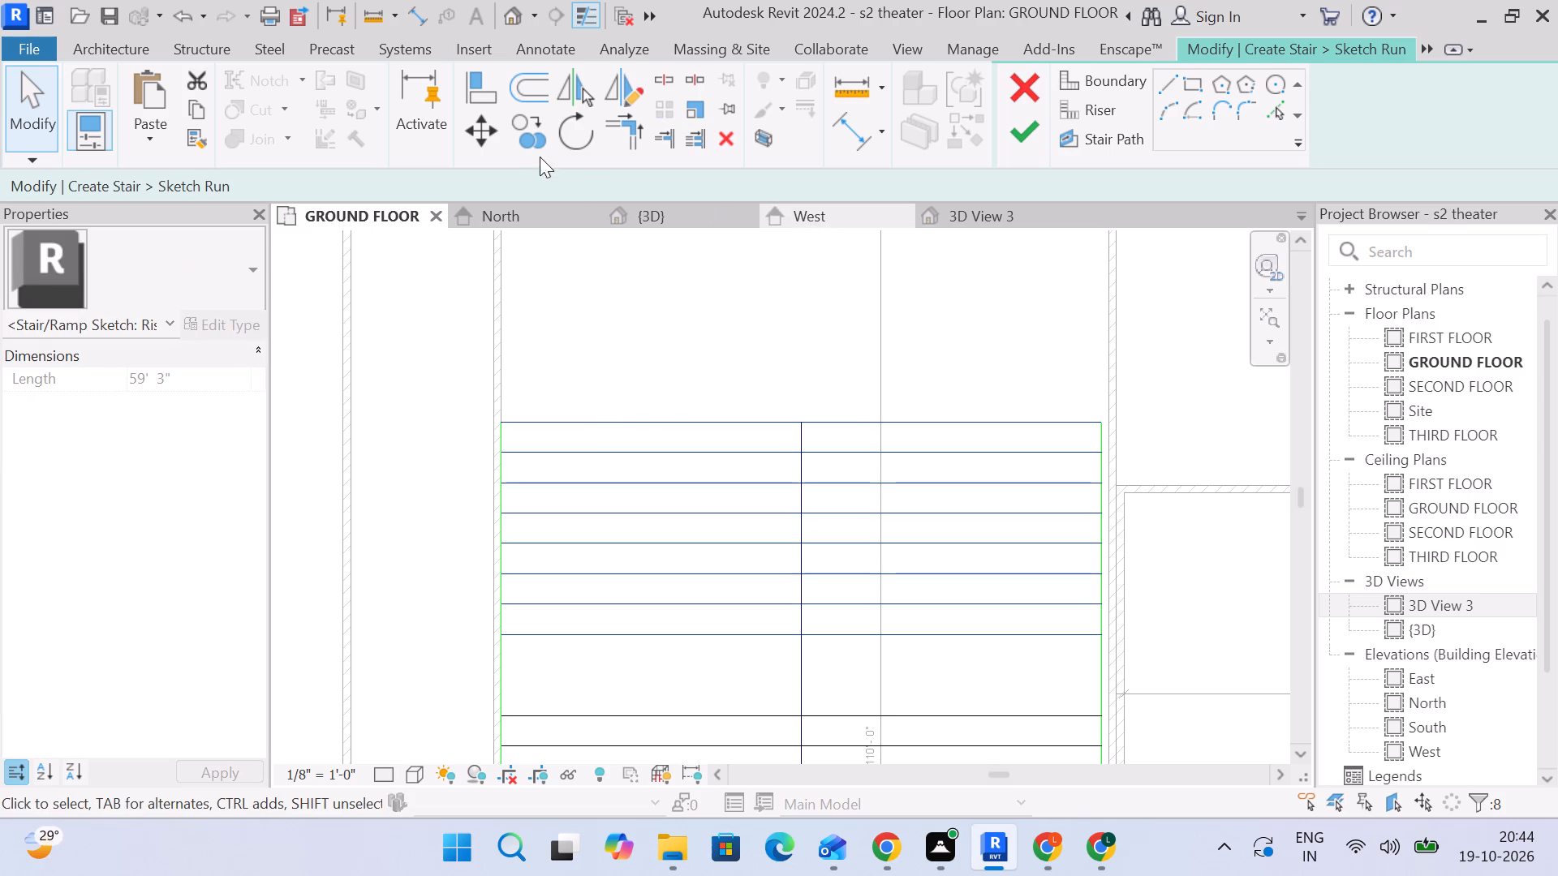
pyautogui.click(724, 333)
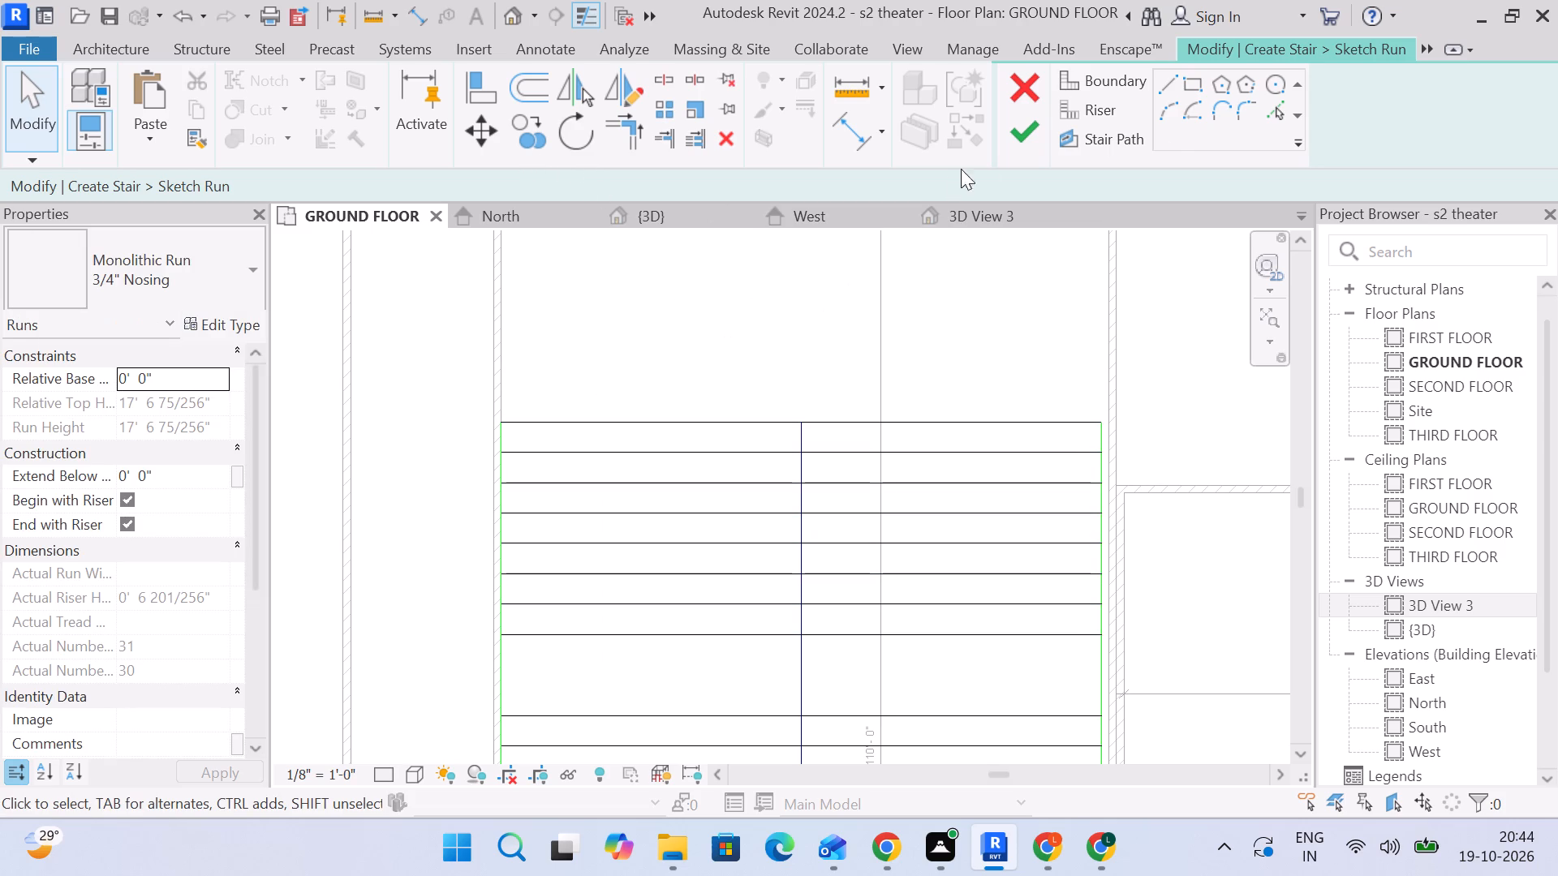
# Add two riser lines inside the upper wide tread by picking upward from its lower bordering riser with a 3'-0" offset.
pyautogui.click(1083, 116)
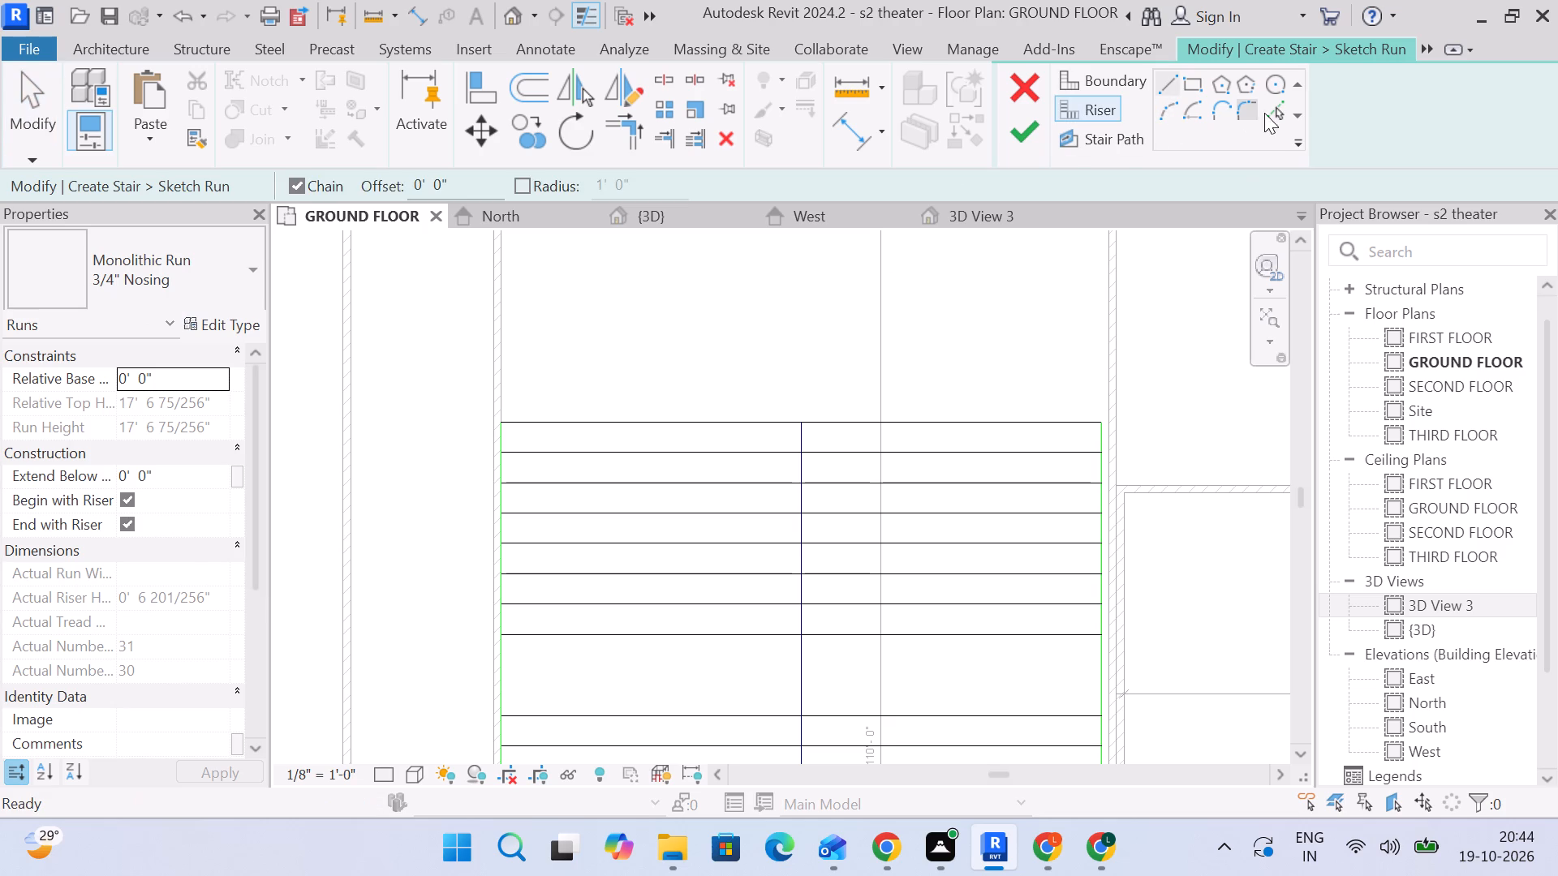
pyautogui.click(1282, 113)
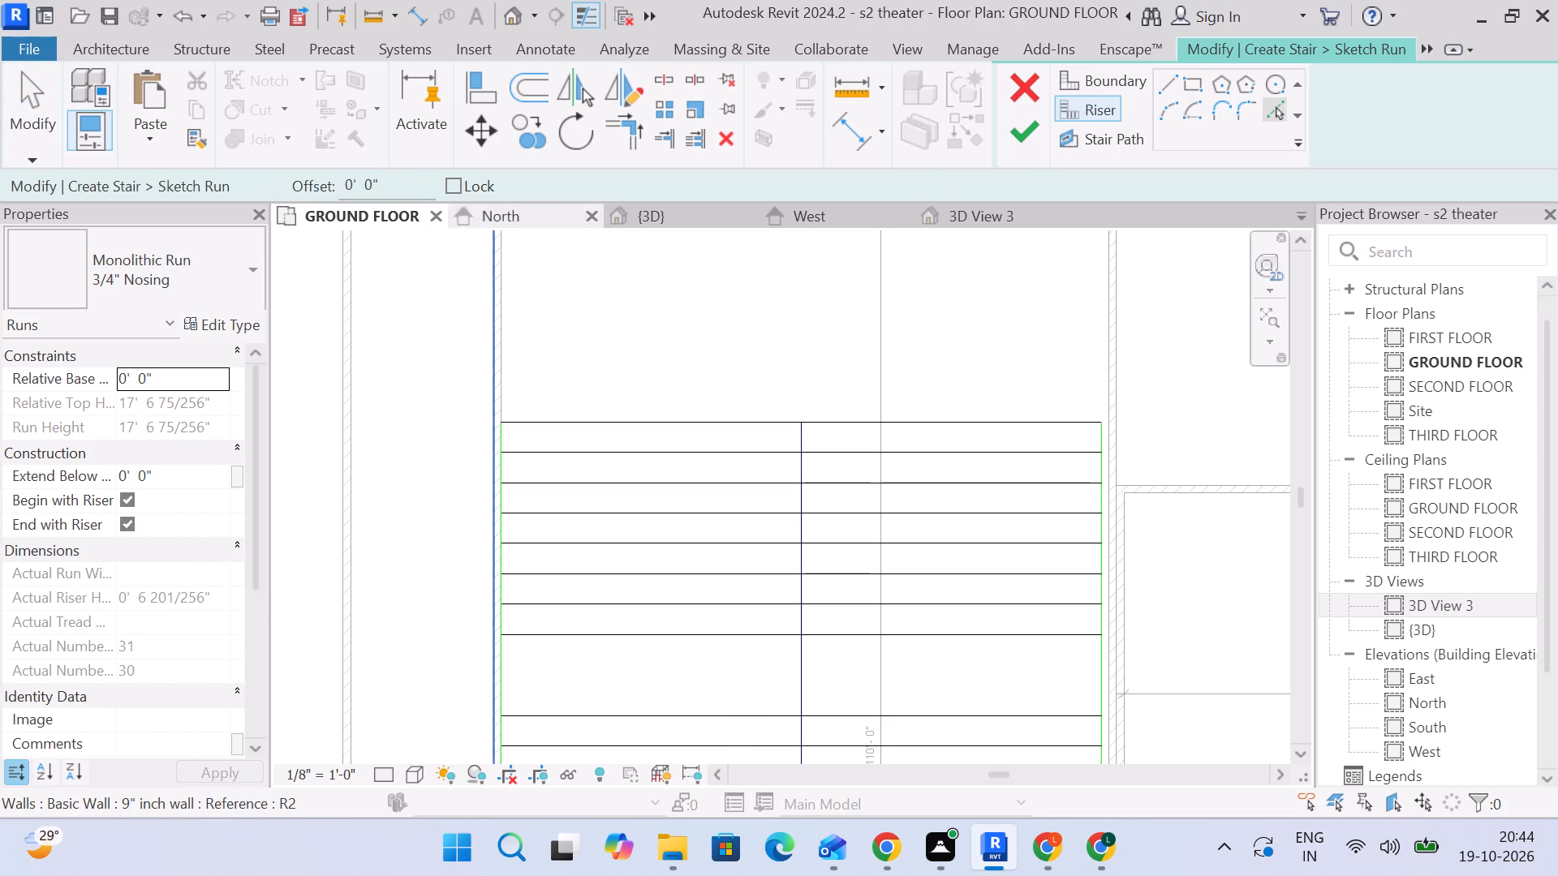
pyautogui.moveTo(398, 184); pyautogui.dragTo(338, 180)
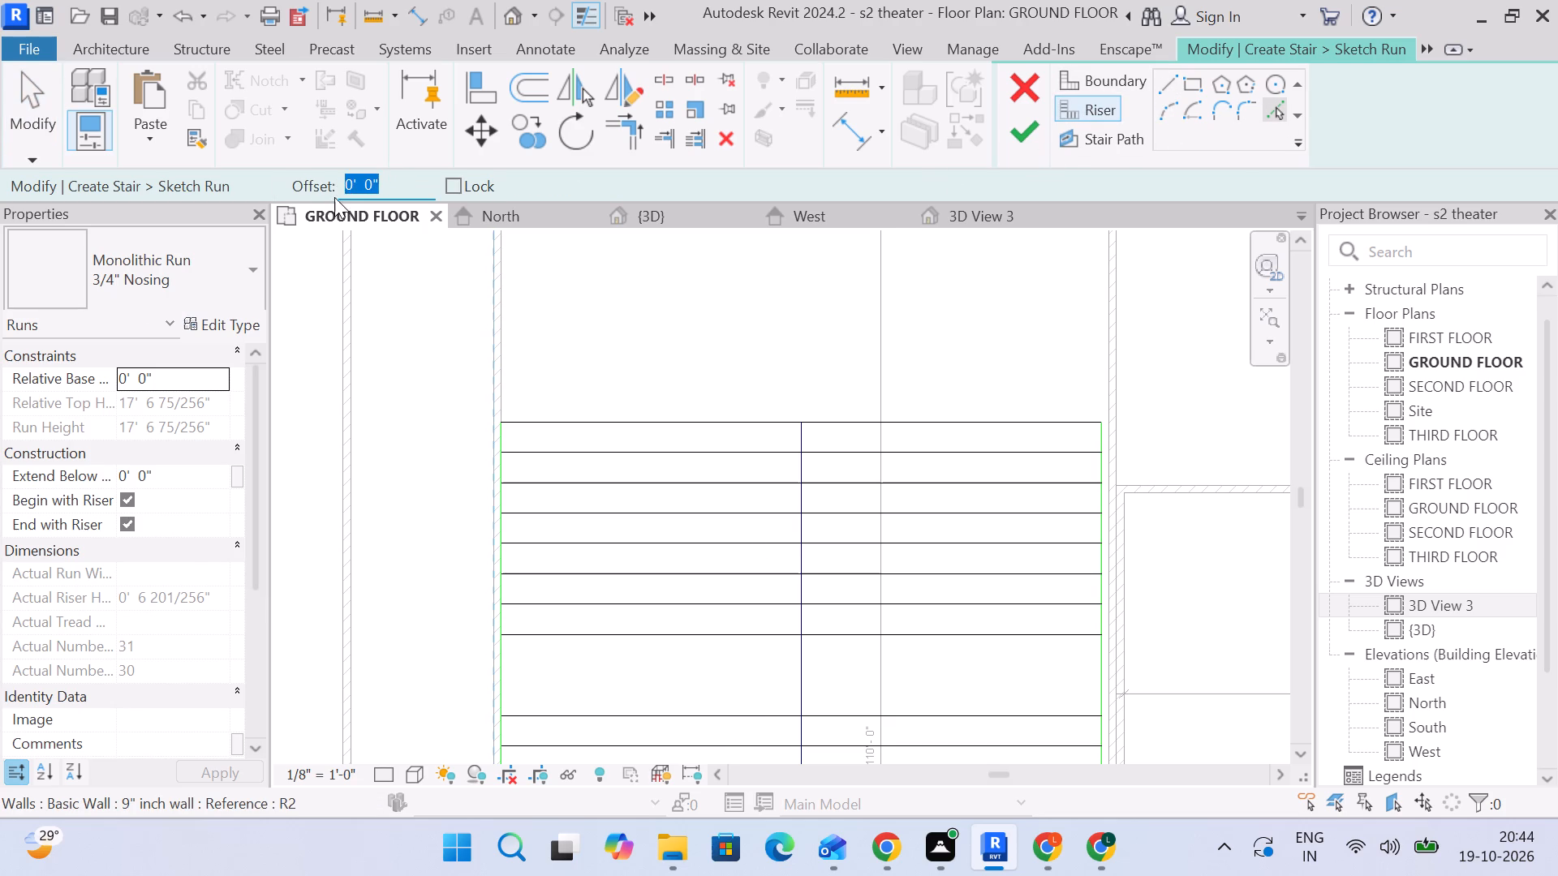
pyautogui.press('3')
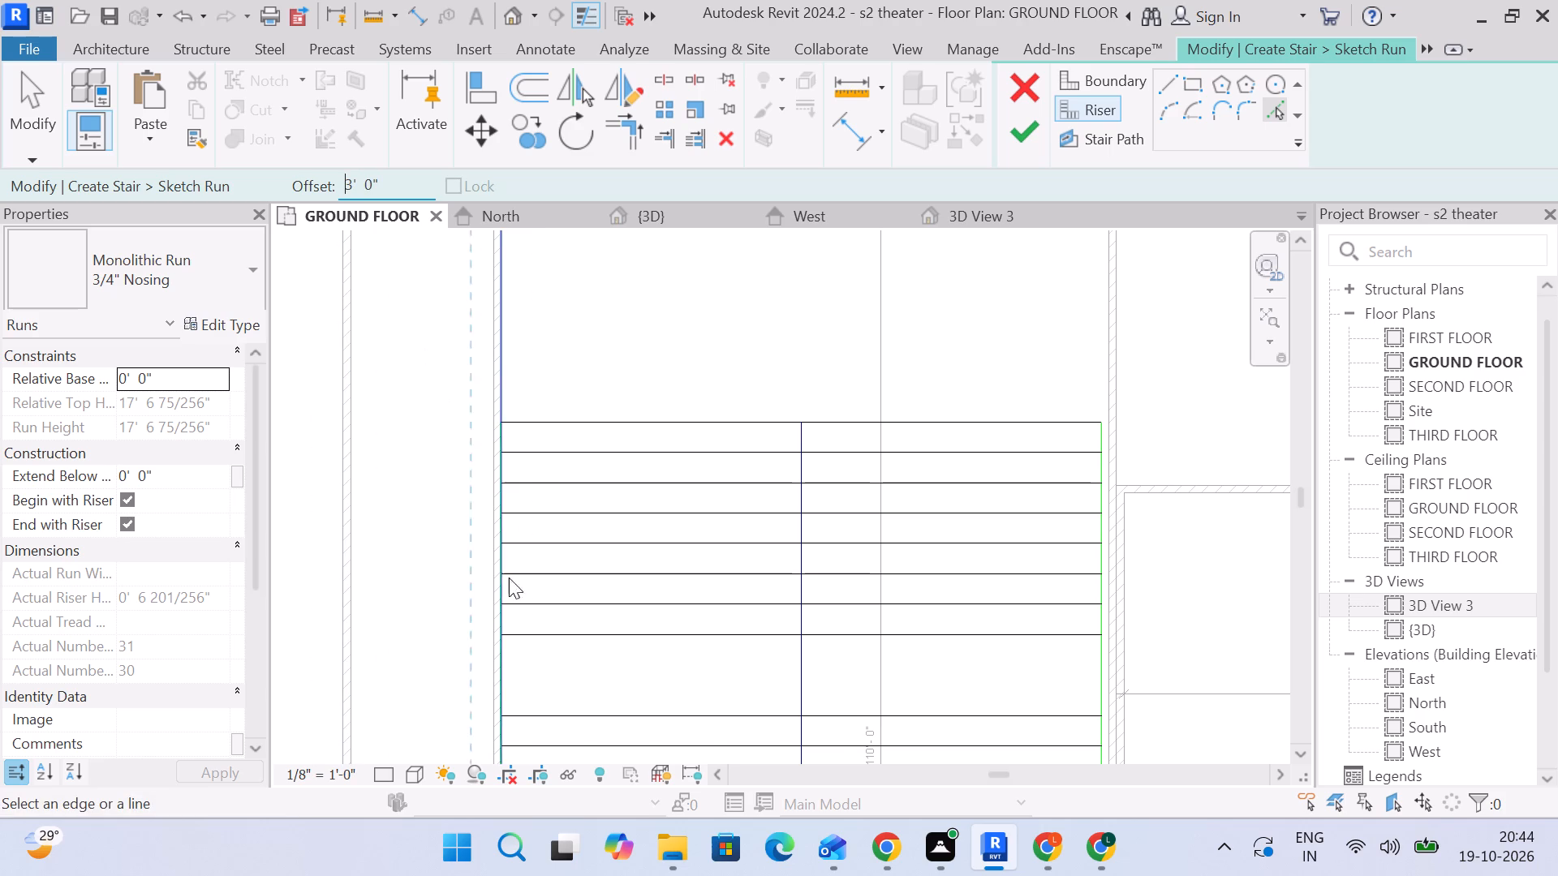
pyautogui.click(566, 713)
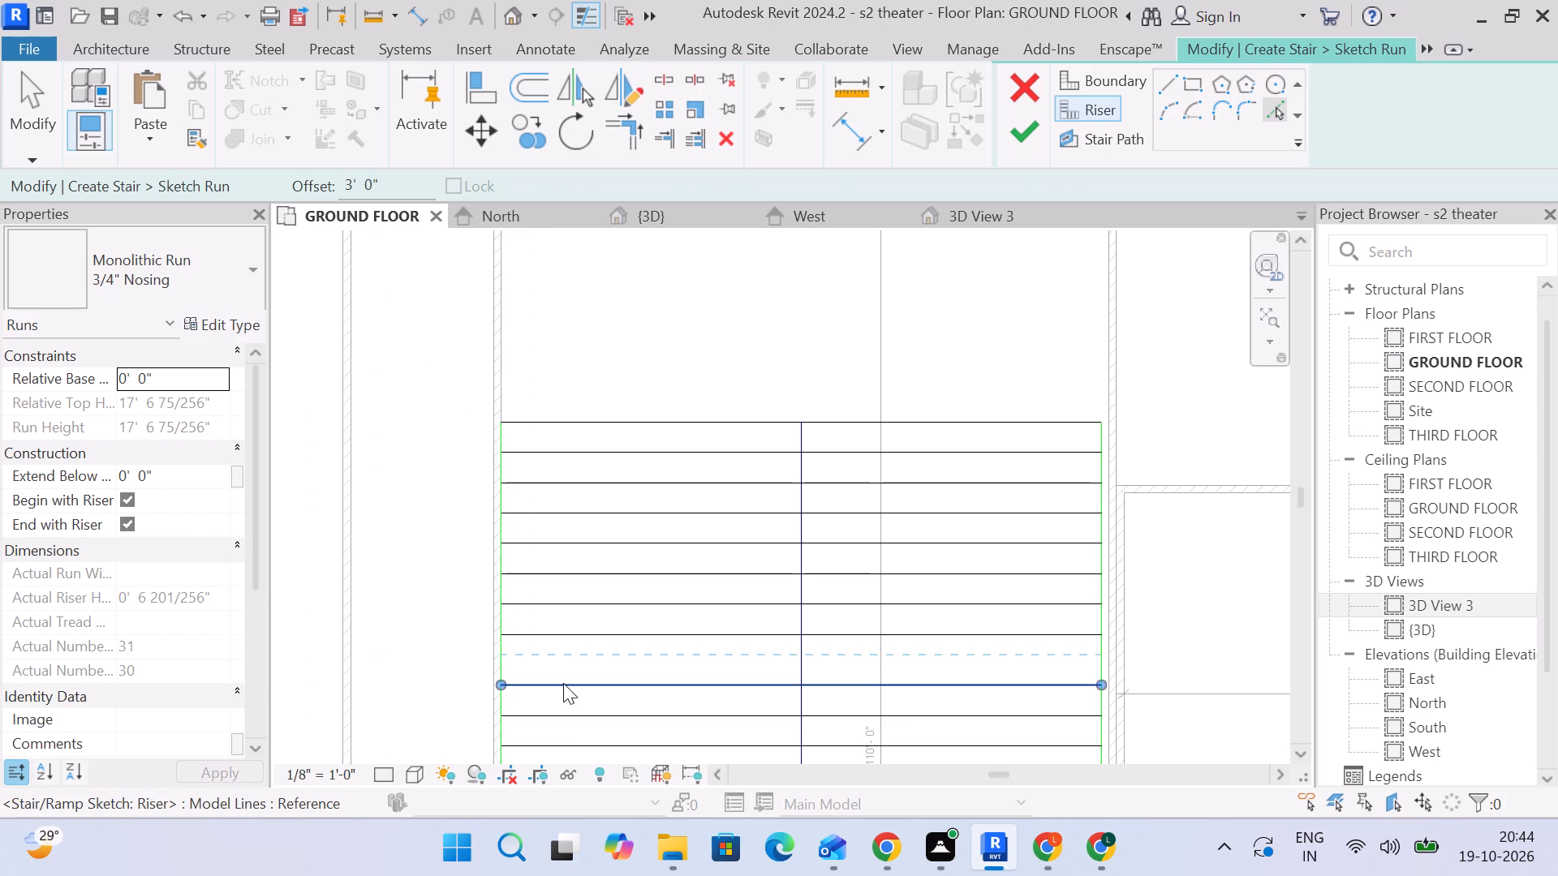
pyautogui.click(563, 683)
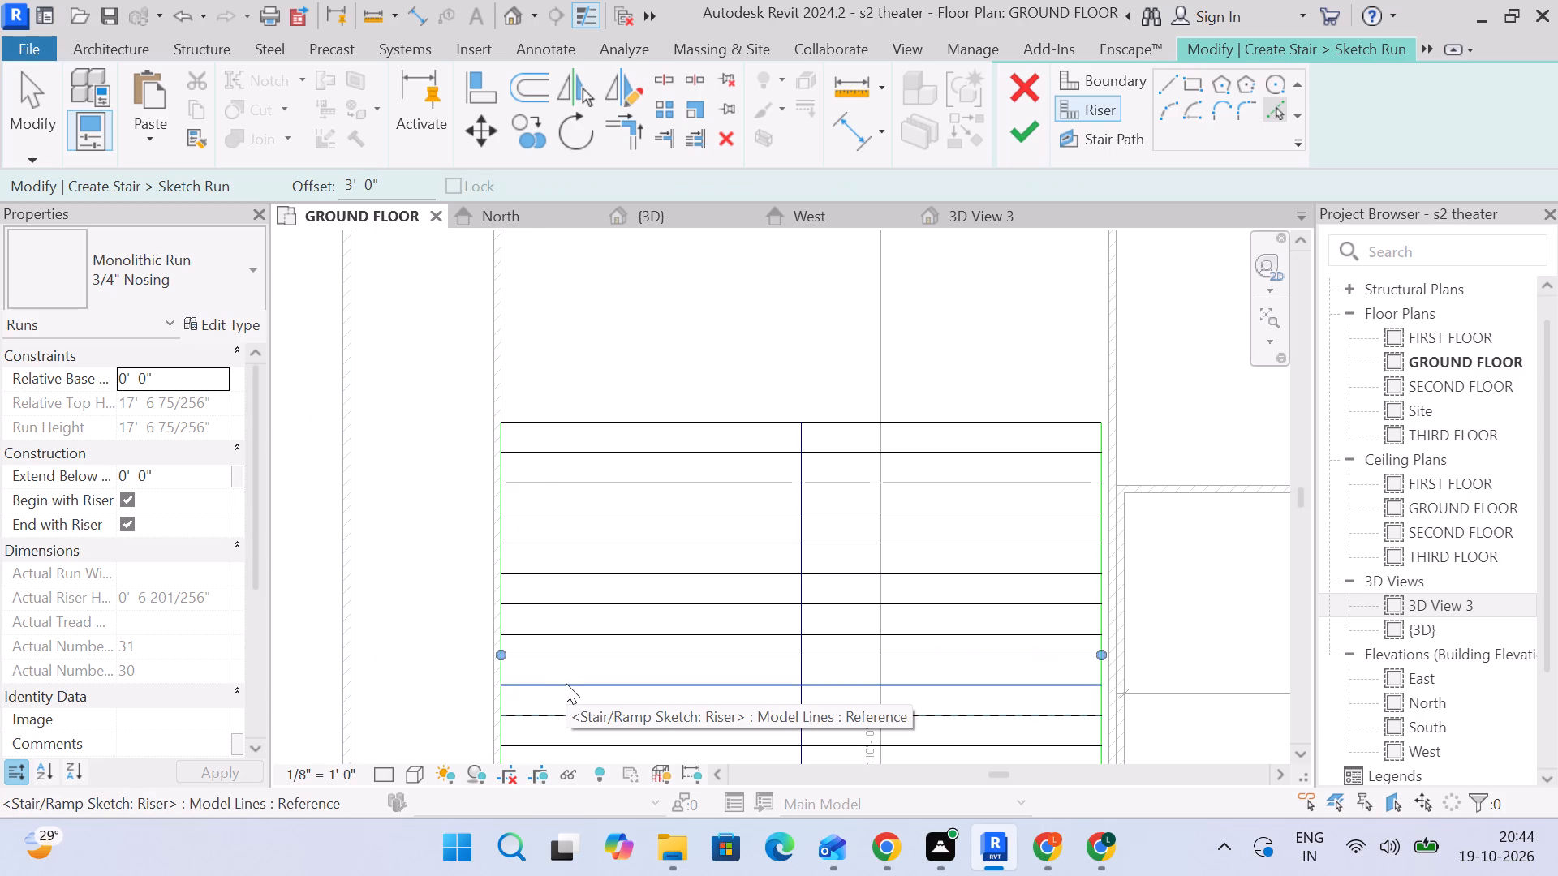
pyautogui.press('Escape')
pyautogui.press('Escape')
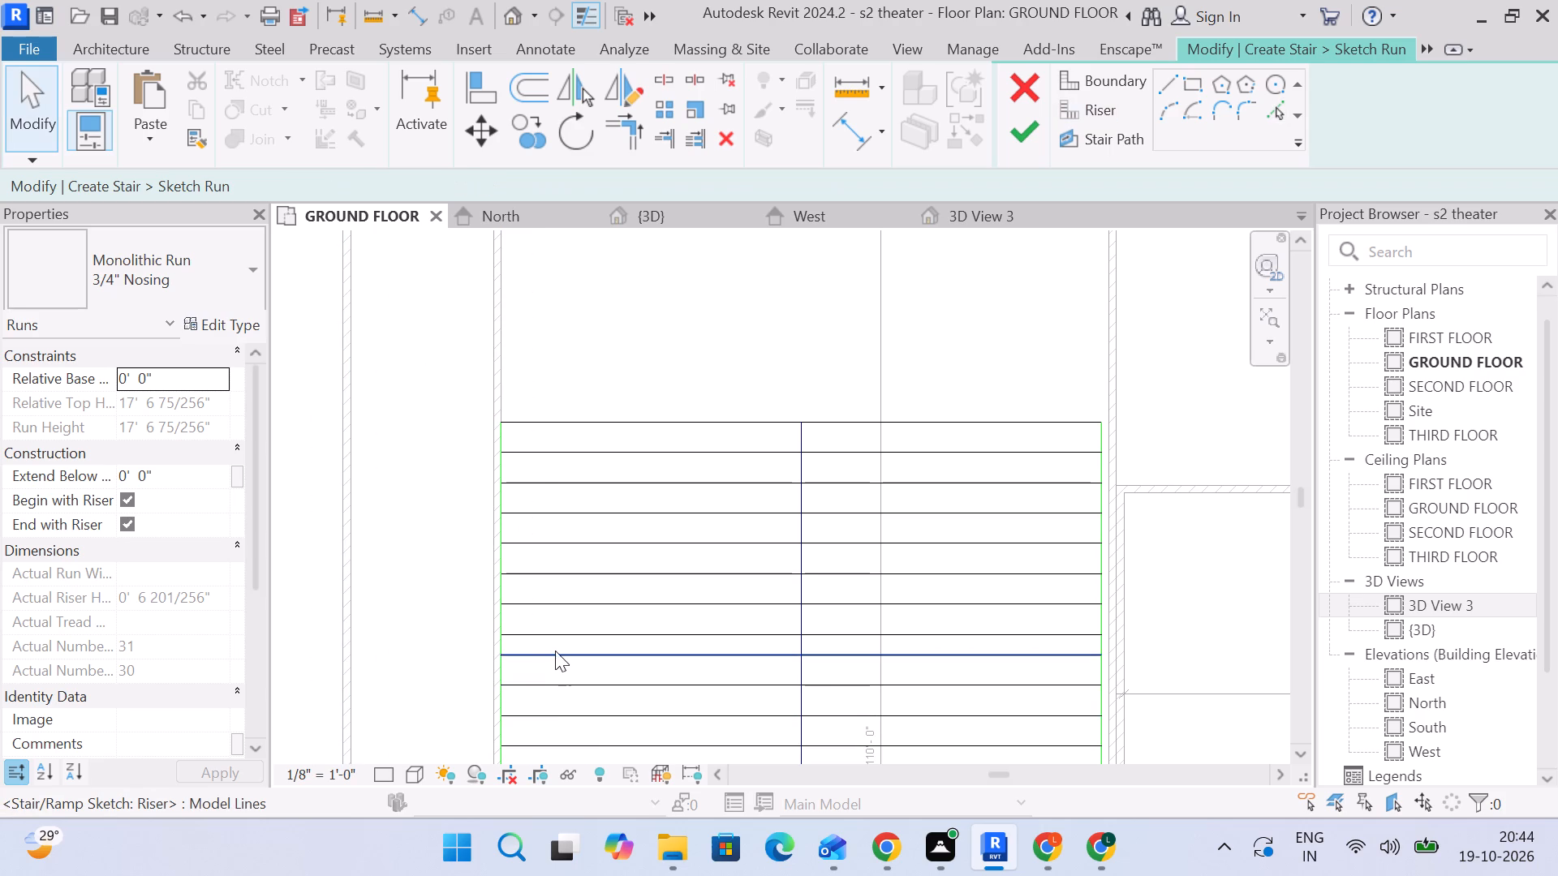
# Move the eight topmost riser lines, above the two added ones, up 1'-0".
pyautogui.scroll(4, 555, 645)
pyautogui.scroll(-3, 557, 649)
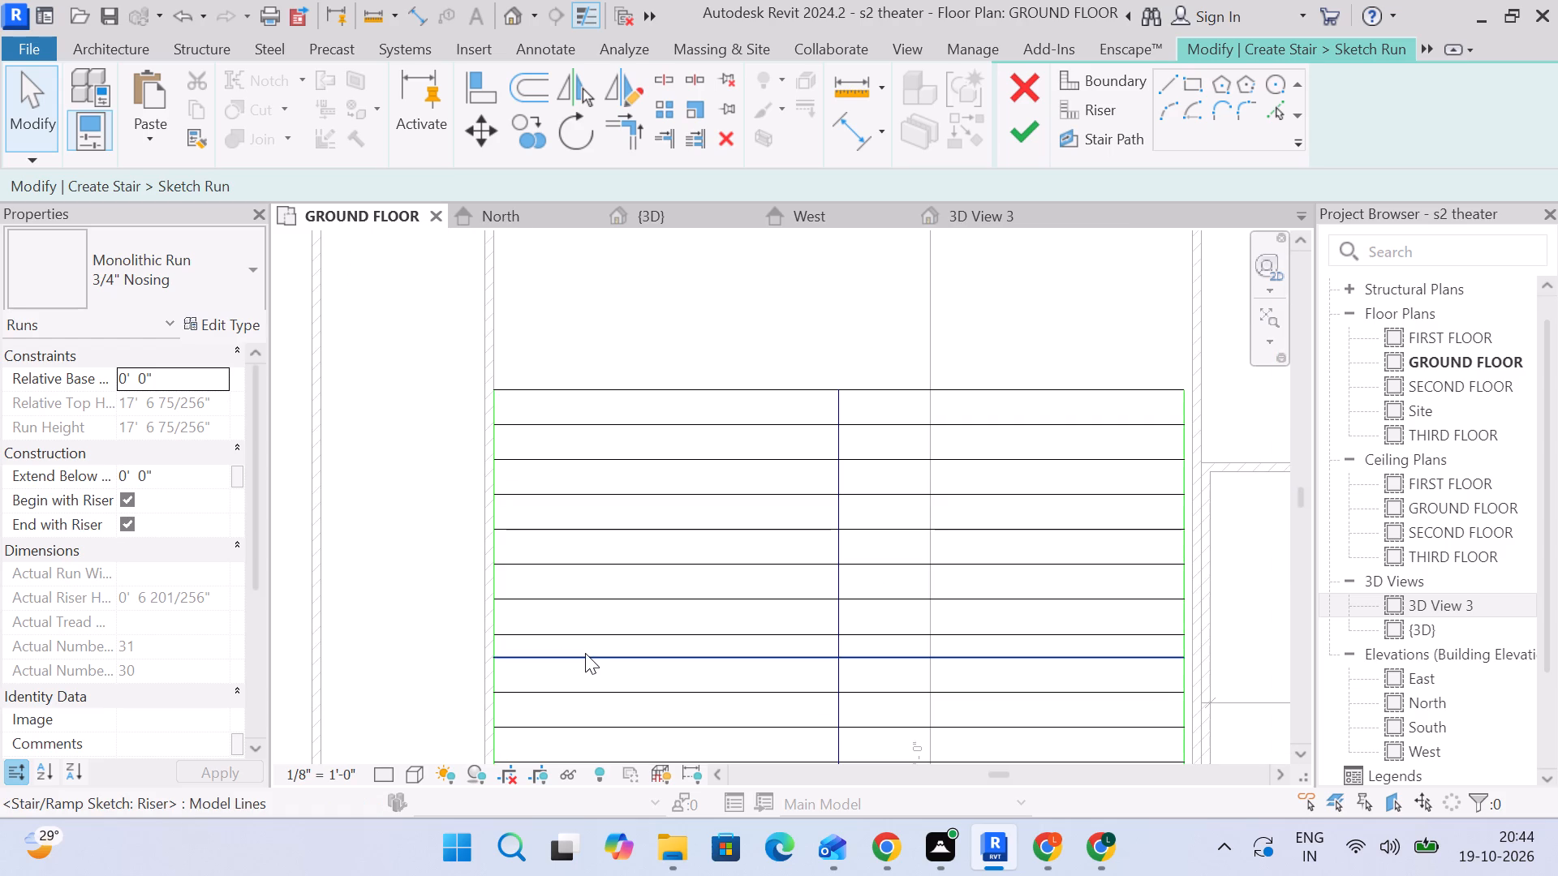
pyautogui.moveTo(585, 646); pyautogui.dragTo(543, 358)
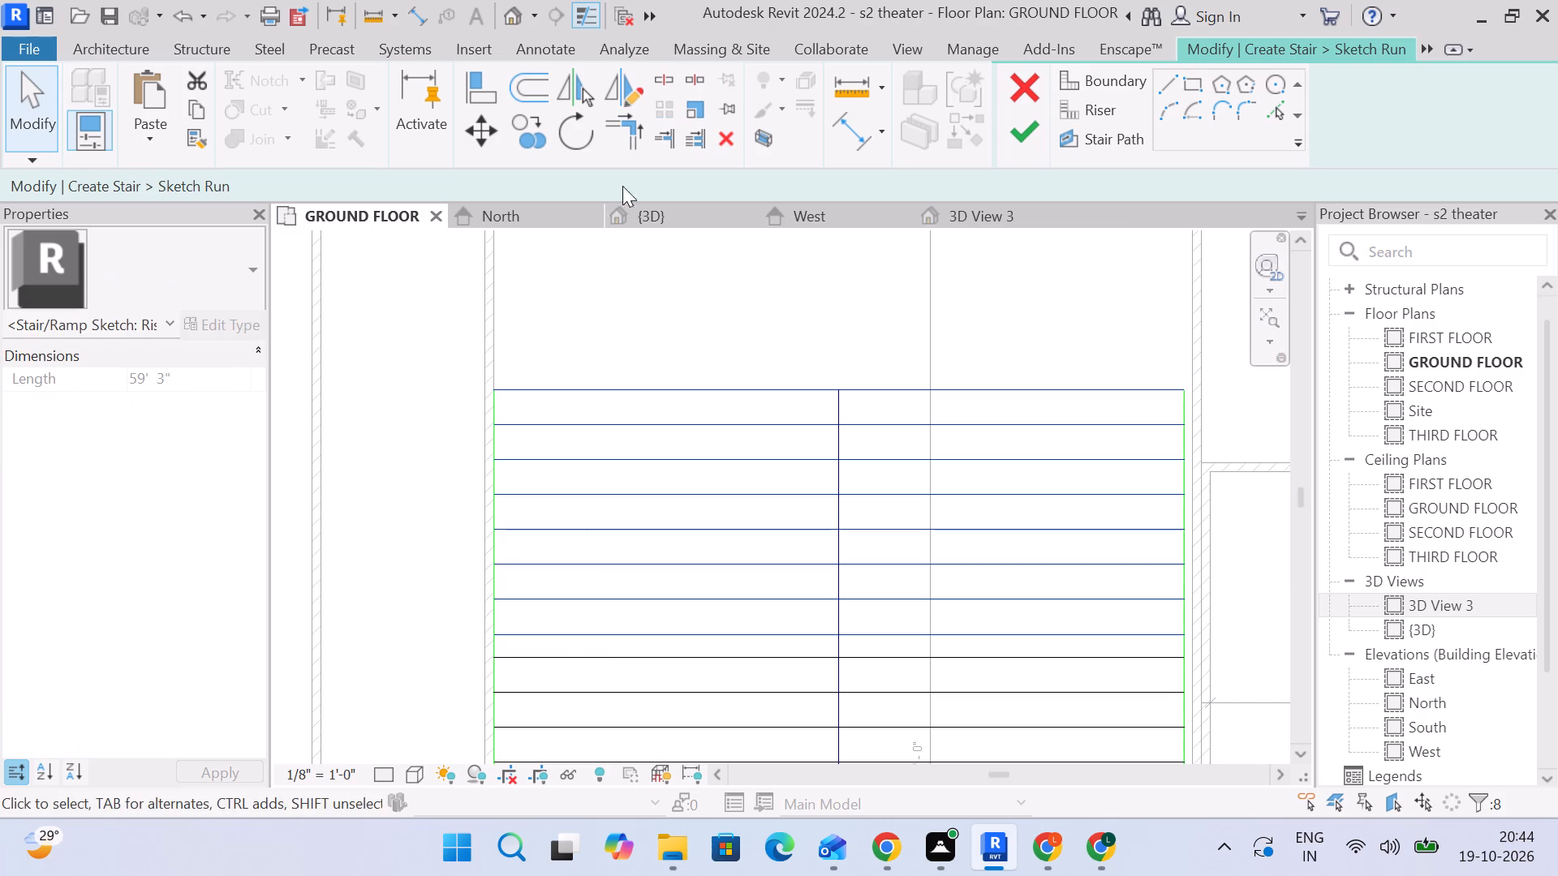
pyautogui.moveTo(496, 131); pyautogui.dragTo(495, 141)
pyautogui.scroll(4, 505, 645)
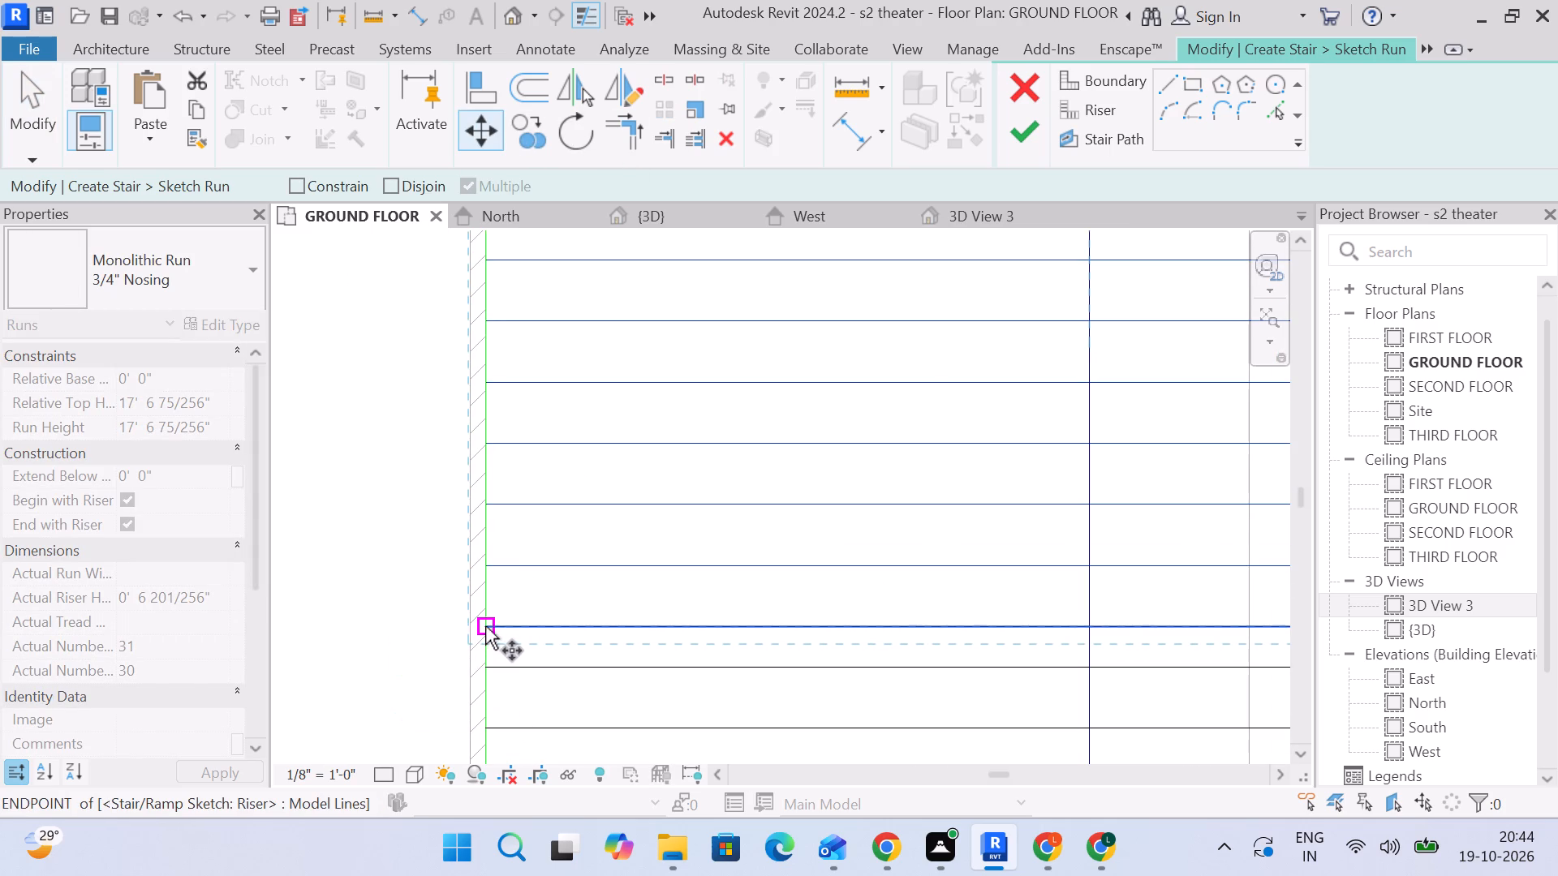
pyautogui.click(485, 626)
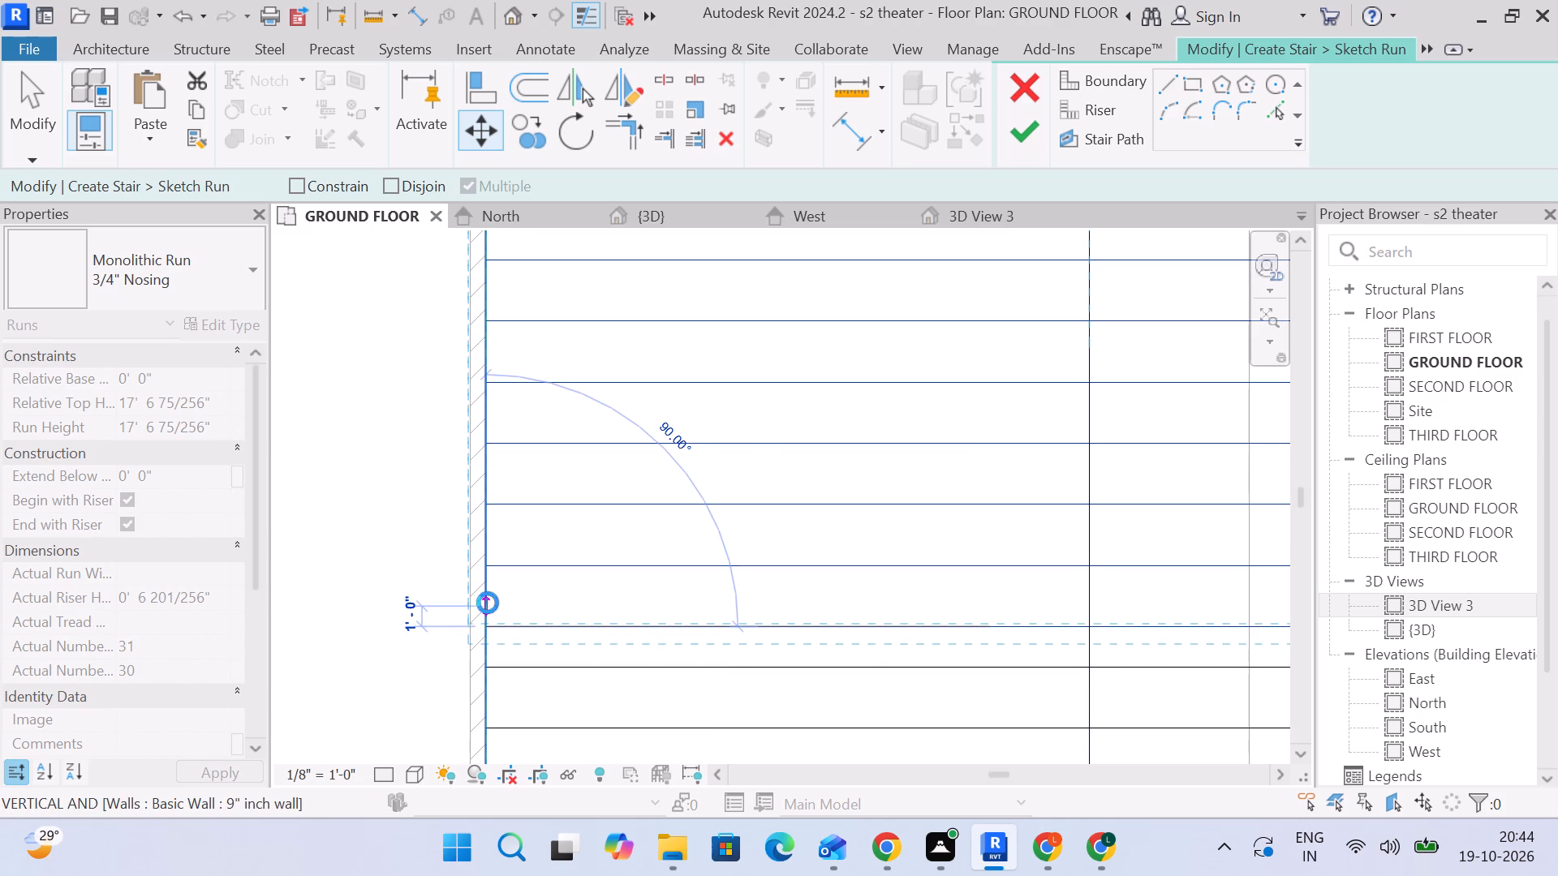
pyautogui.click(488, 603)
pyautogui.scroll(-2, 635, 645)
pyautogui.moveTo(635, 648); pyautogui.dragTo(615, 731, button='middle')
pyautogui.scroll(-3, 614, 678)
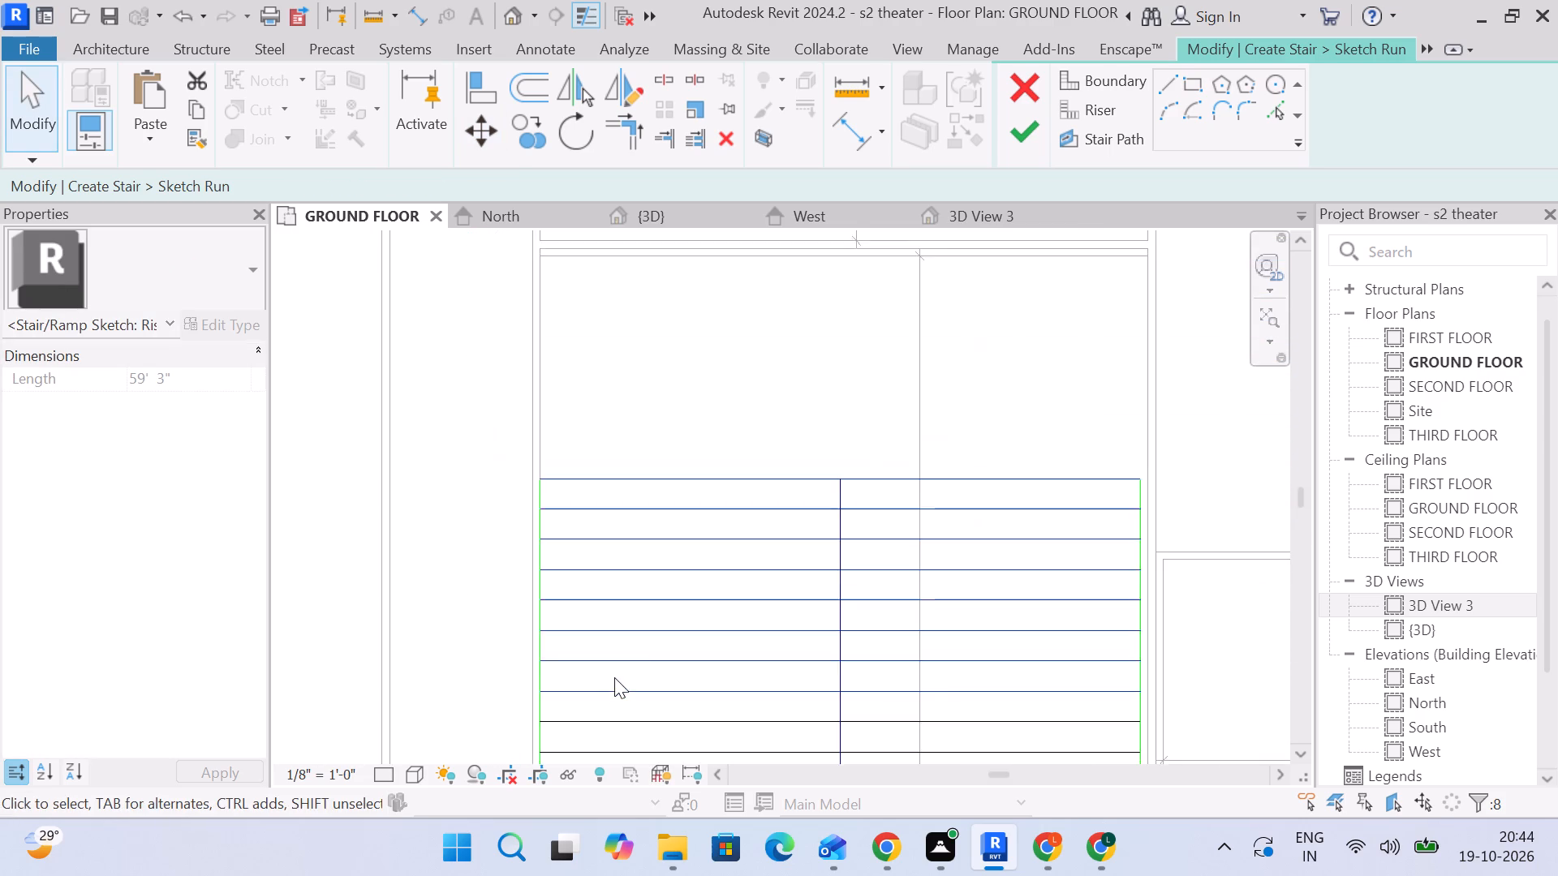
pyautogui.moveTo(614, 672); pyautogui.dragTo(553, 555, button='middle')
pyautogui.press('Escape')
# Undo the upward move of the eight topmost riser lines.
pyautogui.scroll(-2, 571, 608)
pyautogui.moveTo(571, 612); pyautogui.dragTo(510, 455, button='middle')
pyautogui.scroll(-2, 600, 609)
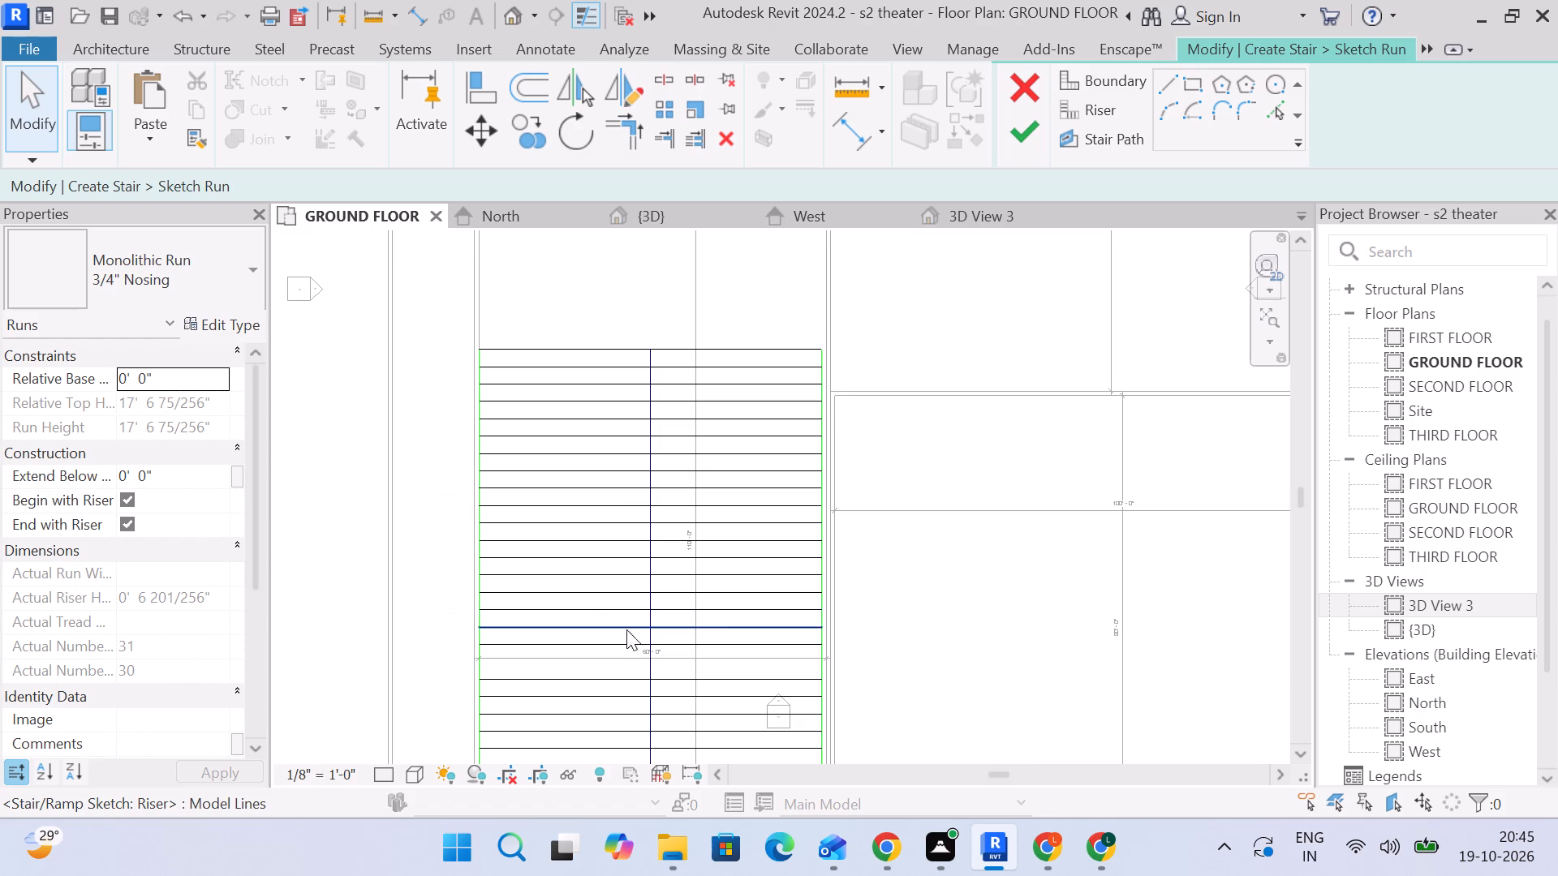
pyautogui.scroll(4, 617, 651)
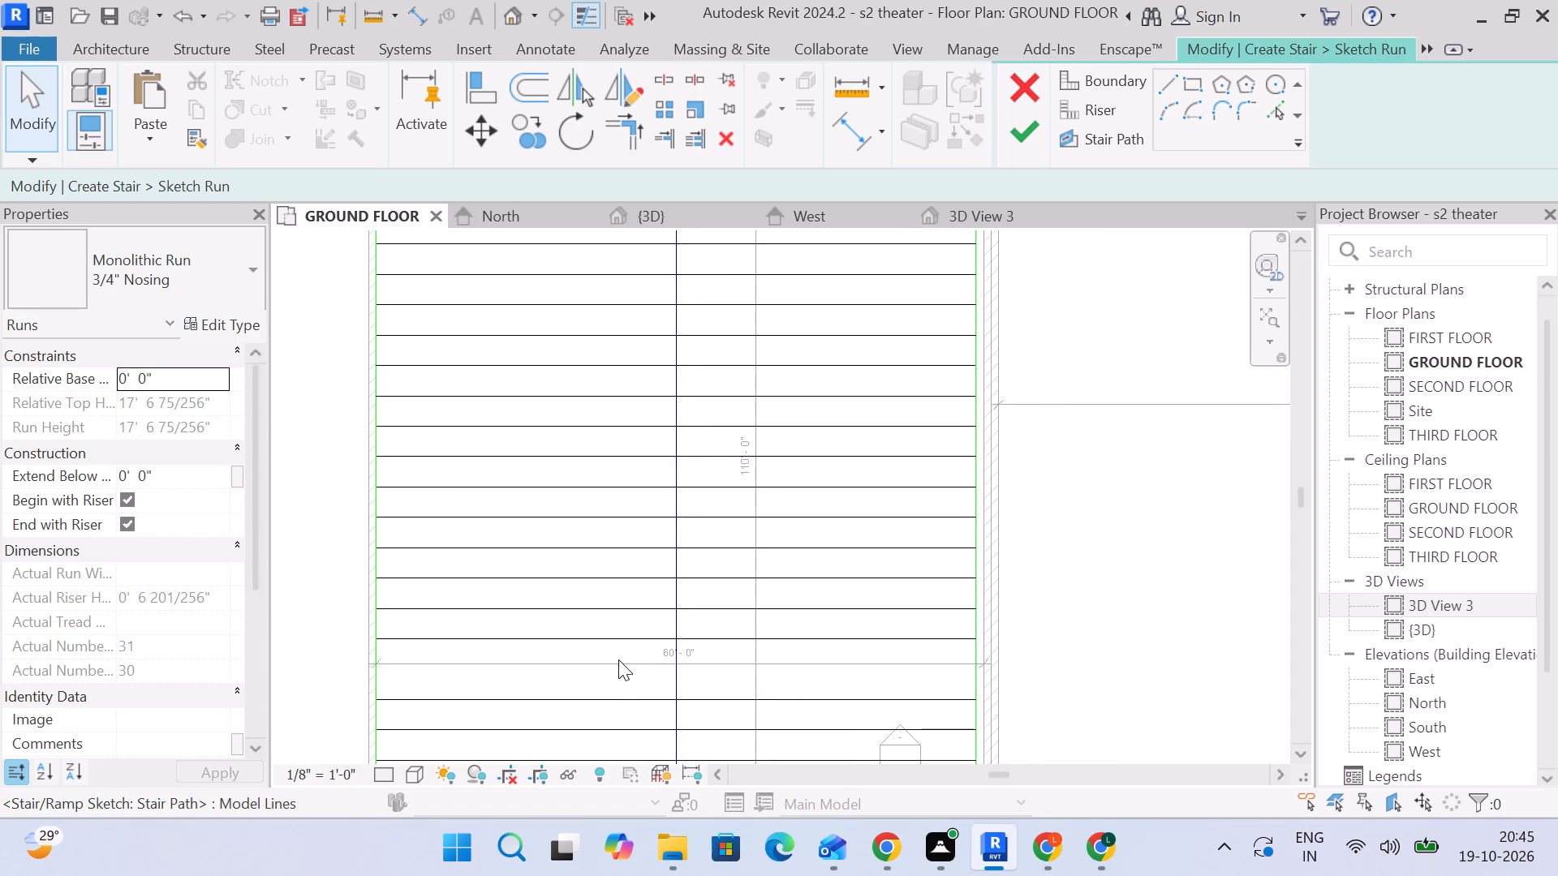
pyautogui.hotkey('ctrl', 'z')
# Examine the spacing between the upper added riser line and its neighbouring risers.
pyautogui.scroll(-5, 656, 519)
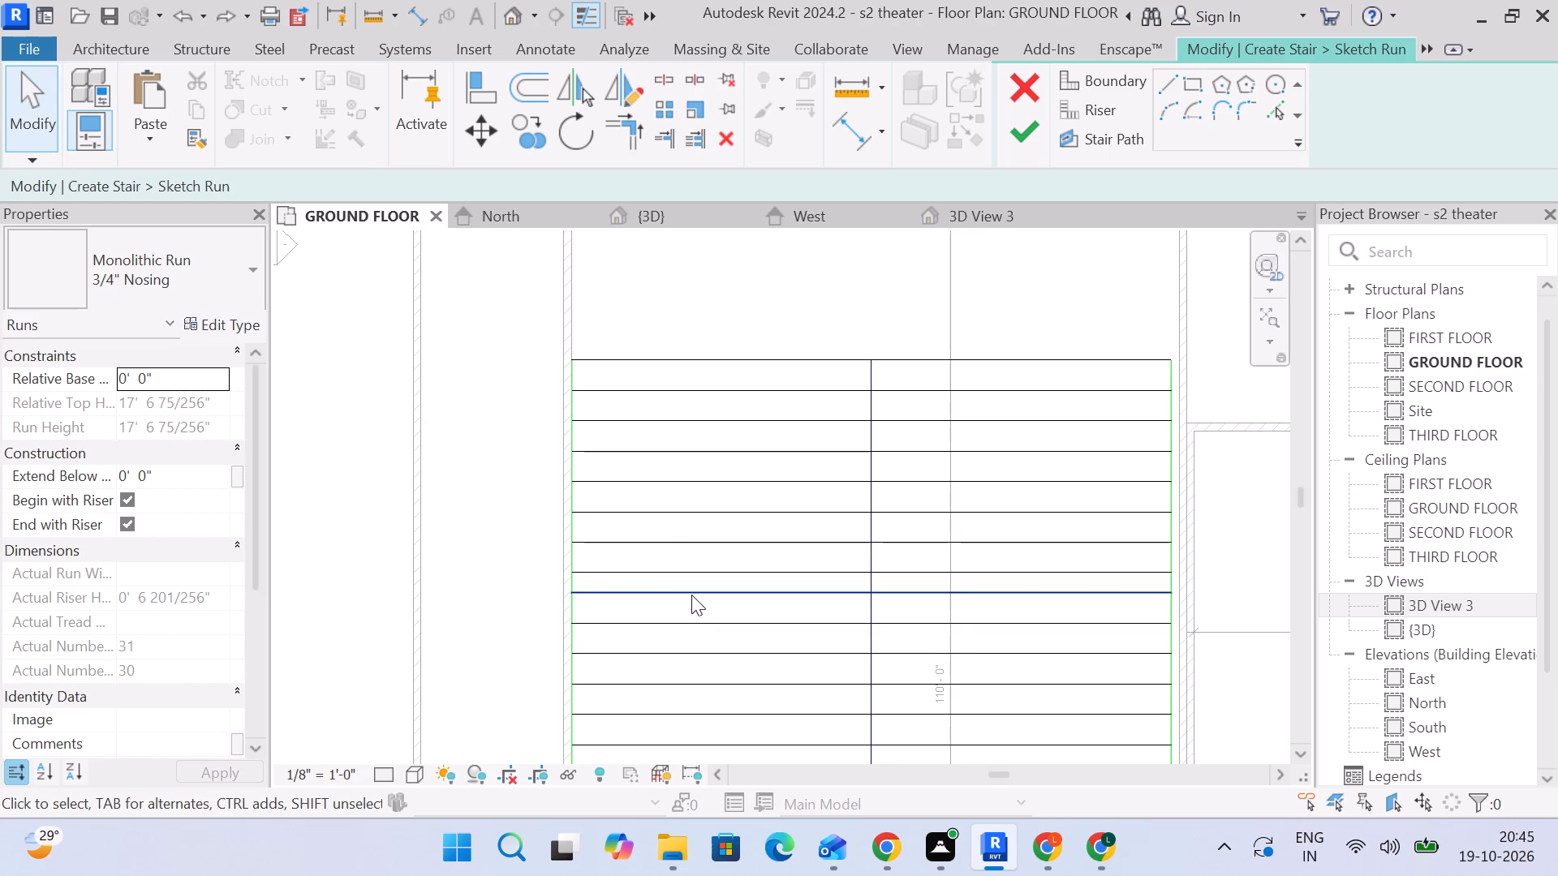
pyautogui.scroll(3, 618, 593)
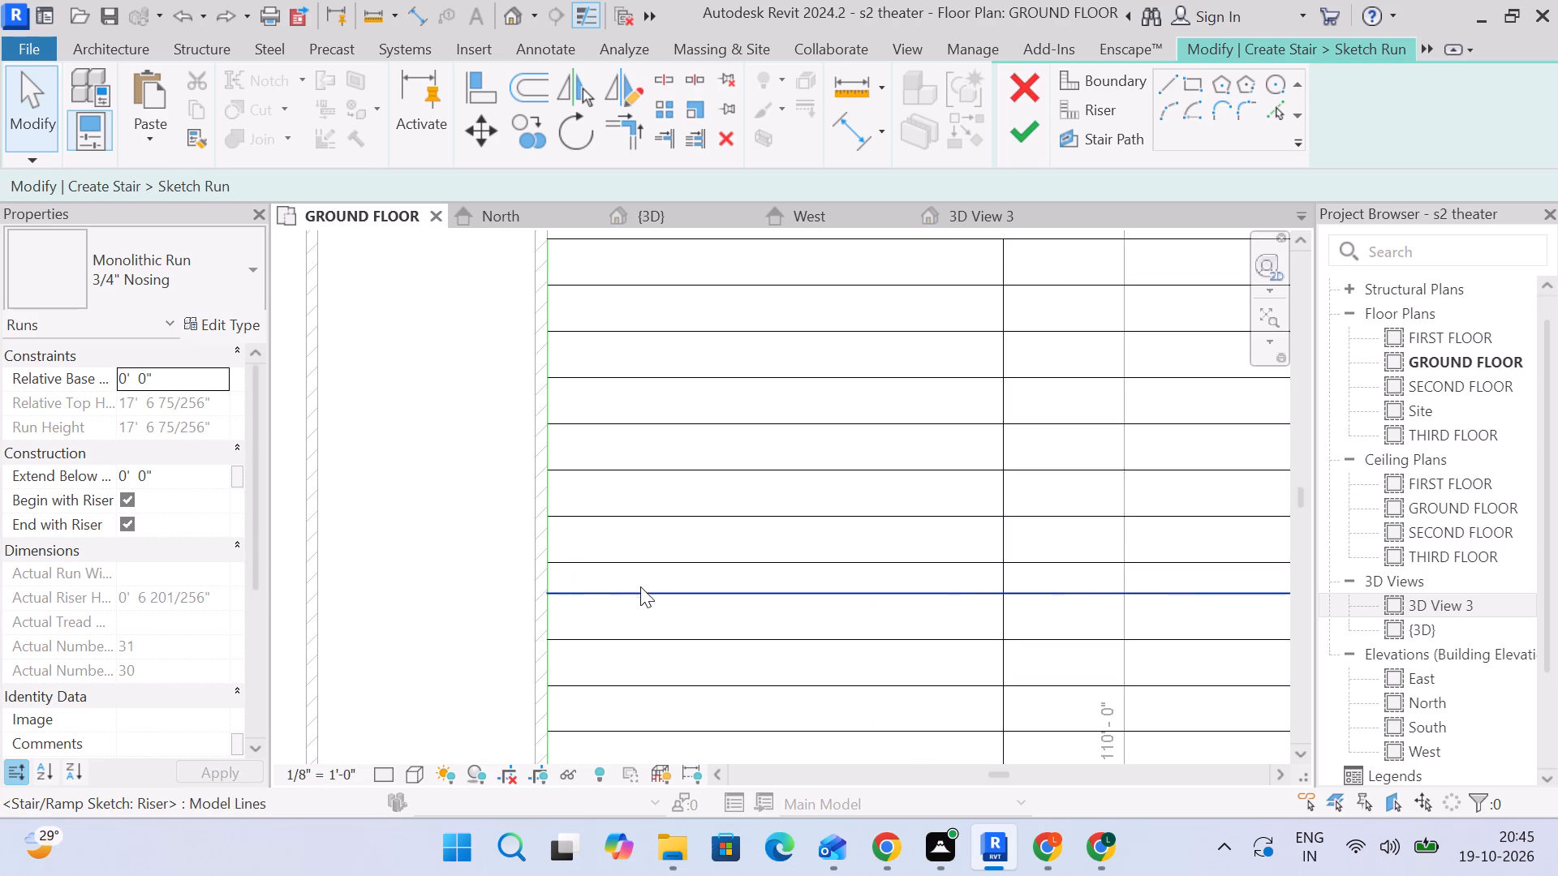
pyautogui.scroll(-2, 647, 582)
pyautogui.moveTo(647, 556); pyautogui.dragTo(661, 450, button='middle')
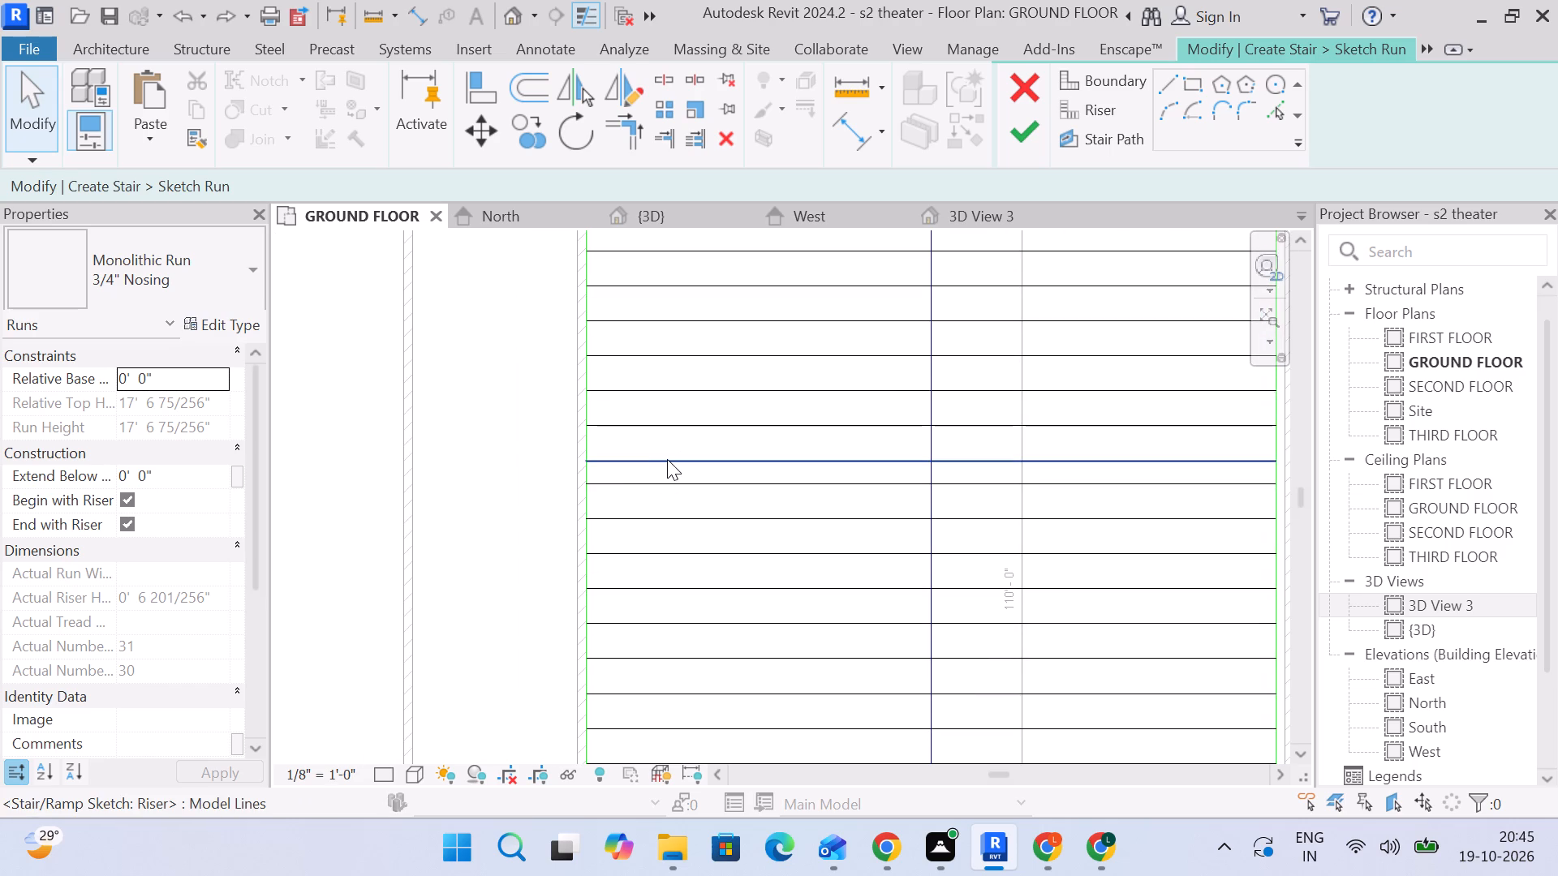
pyautogui.scroll(6, 674, 468)
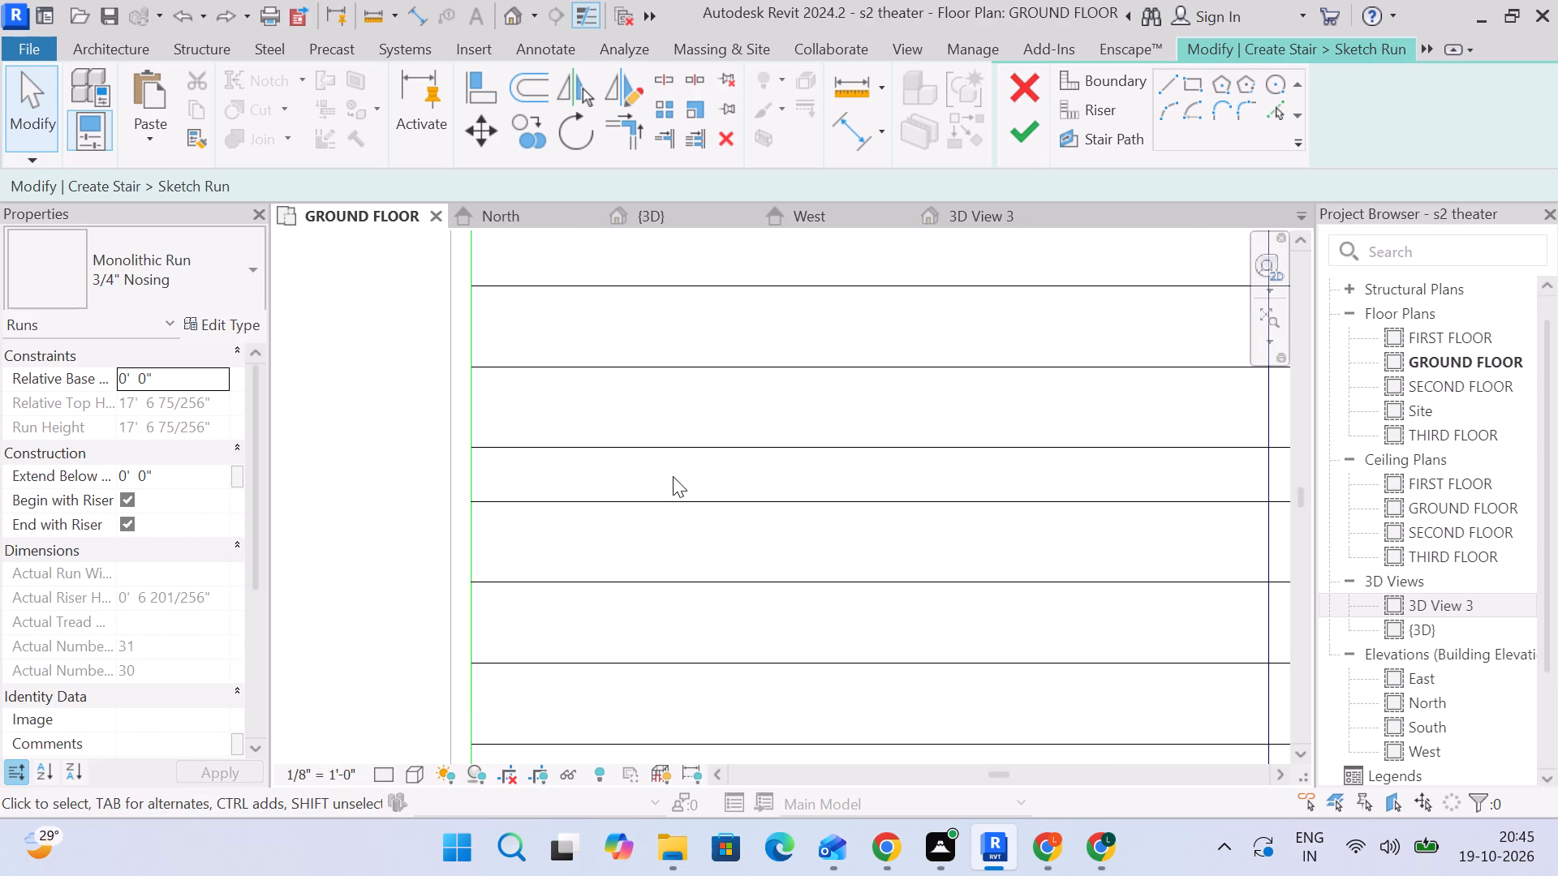
pyautogui.click(669, 466)
pyautogui.moveTo(670, 465); pyautogui.dragTo(724, 591, button='middle')
pyautogui.scroll(-4, 725, 591)
pyautogui.click(742, 603)
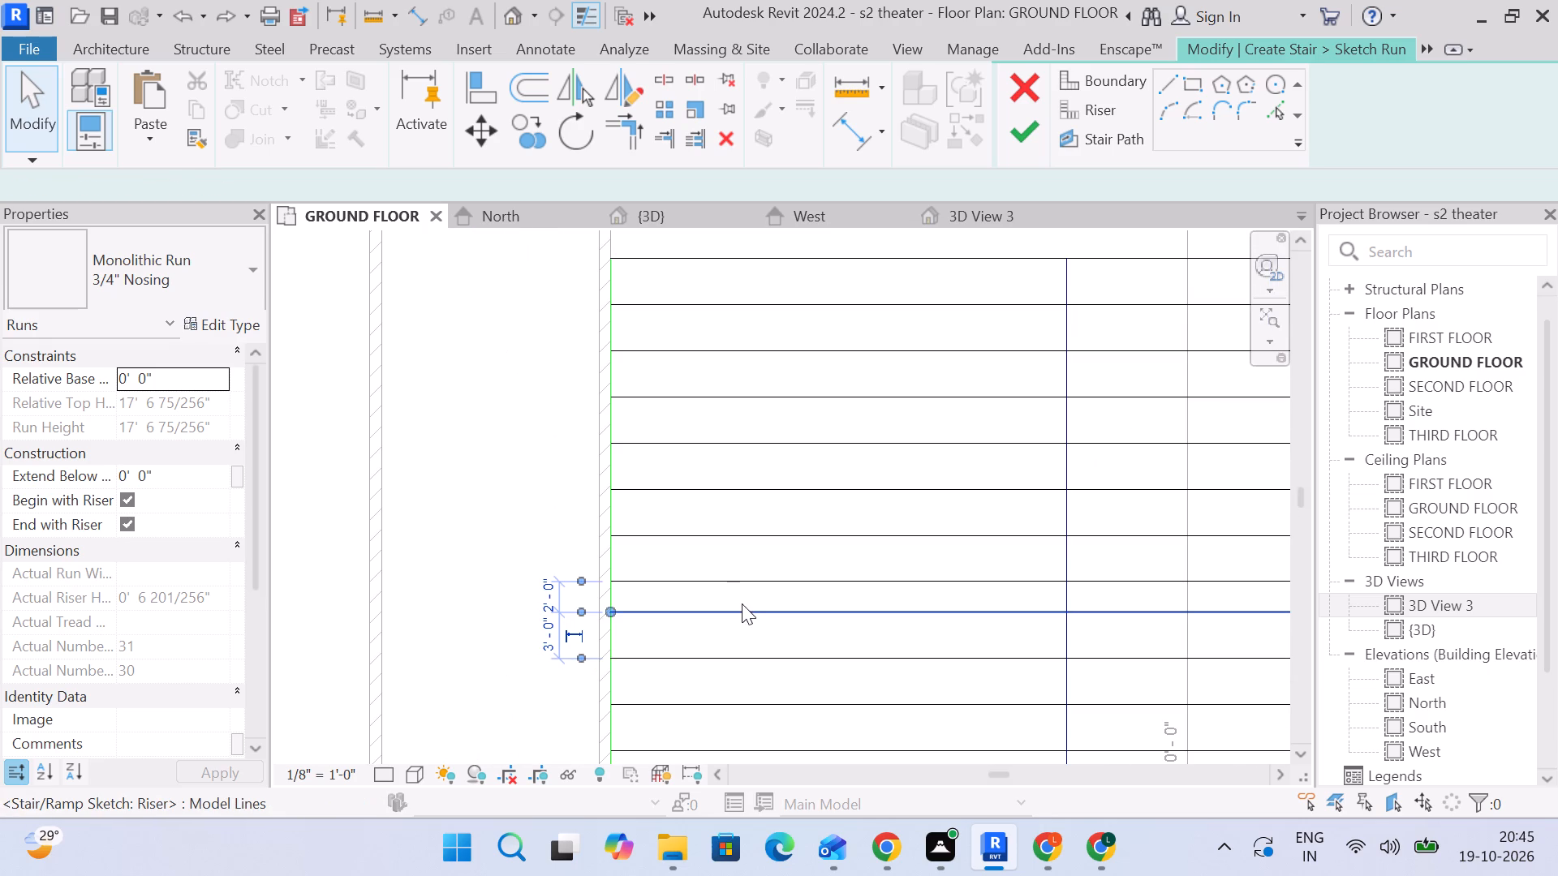
pyautogui.click(734, 599)
# Move the eight topmost riser lines, above the two added ones, up 4'-9" to form a wide tread.
pyautogui.moveTo(734, 595); pyautogui.dragTo(734, 538)
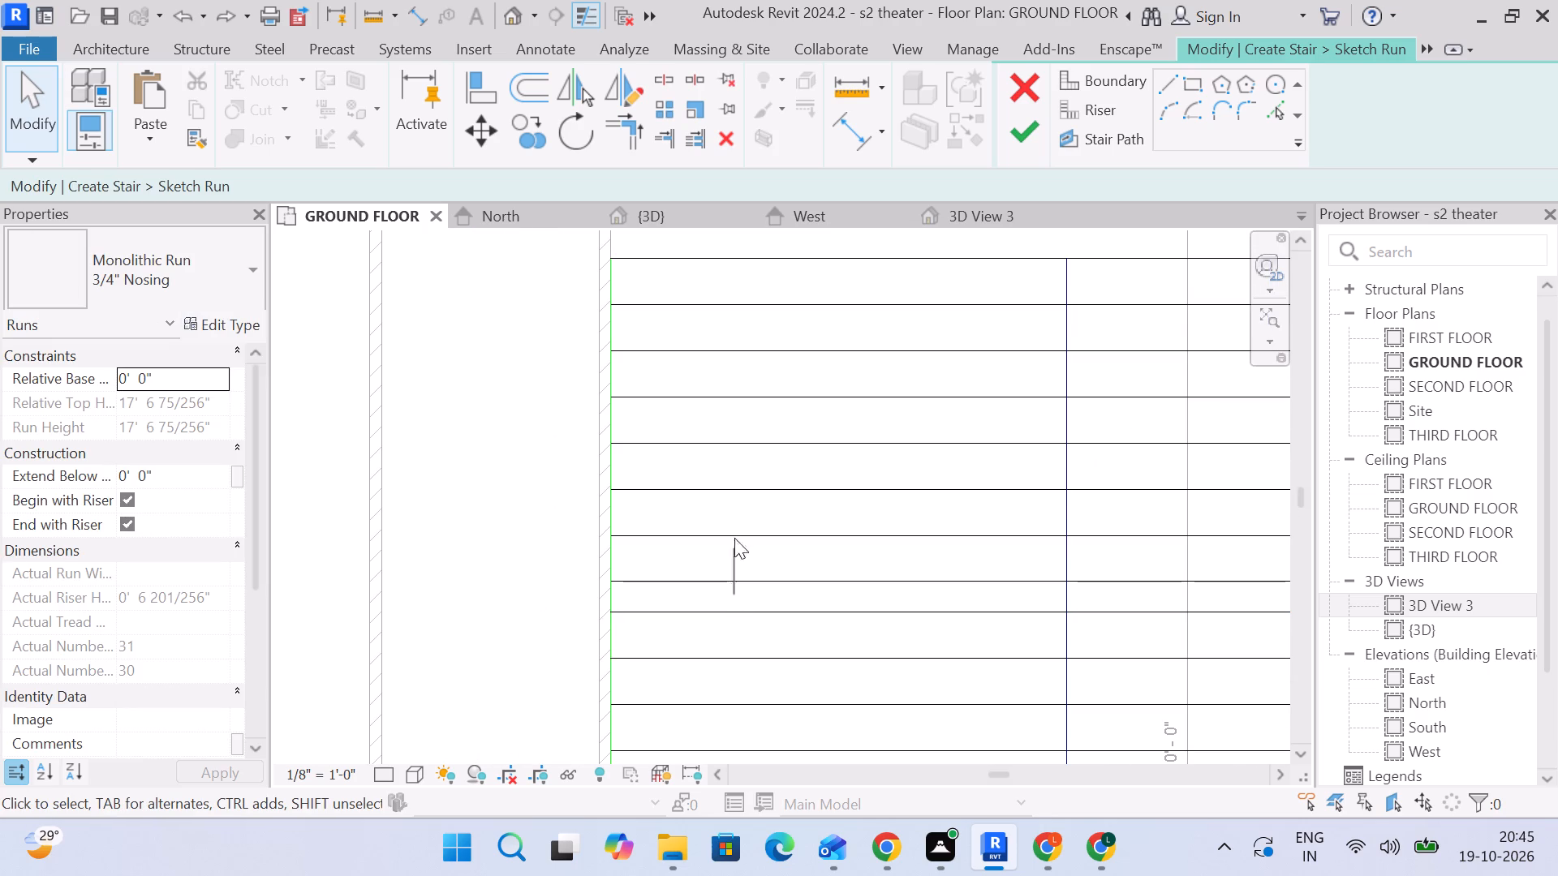
pyautogui.moveTo(734, 538); pyautogui.dragTo(678, 251)
pyautogui.scroll(-3, 680, 309)
pyautogui.click(493, 135)
pyautogui.scroll(4, 632, 492)
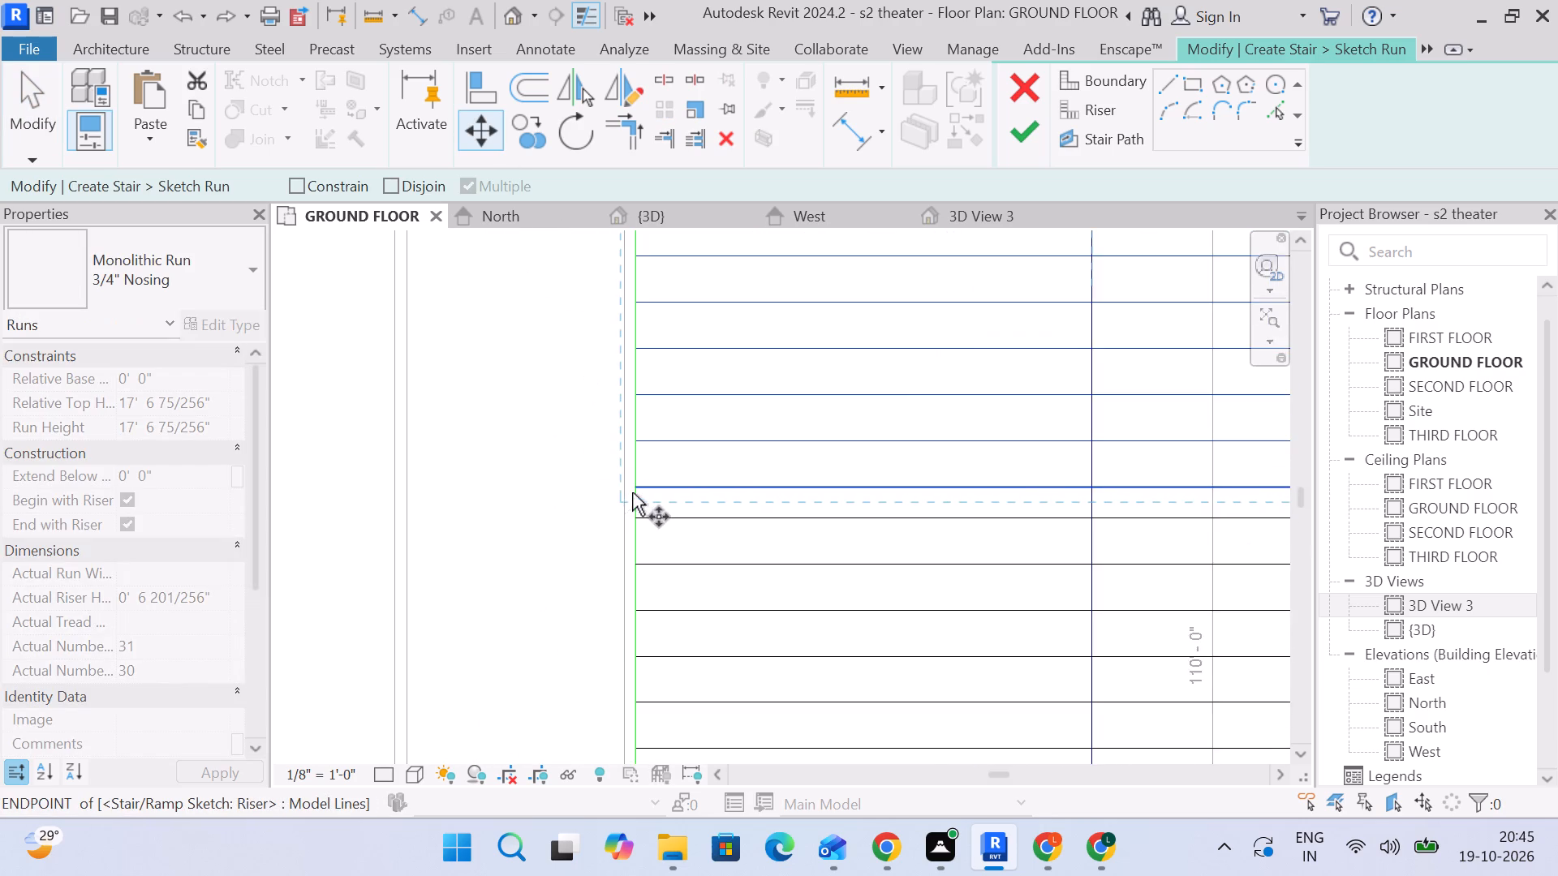
pyautogui.click(632, 483)
pyautogui.click(635, 398)
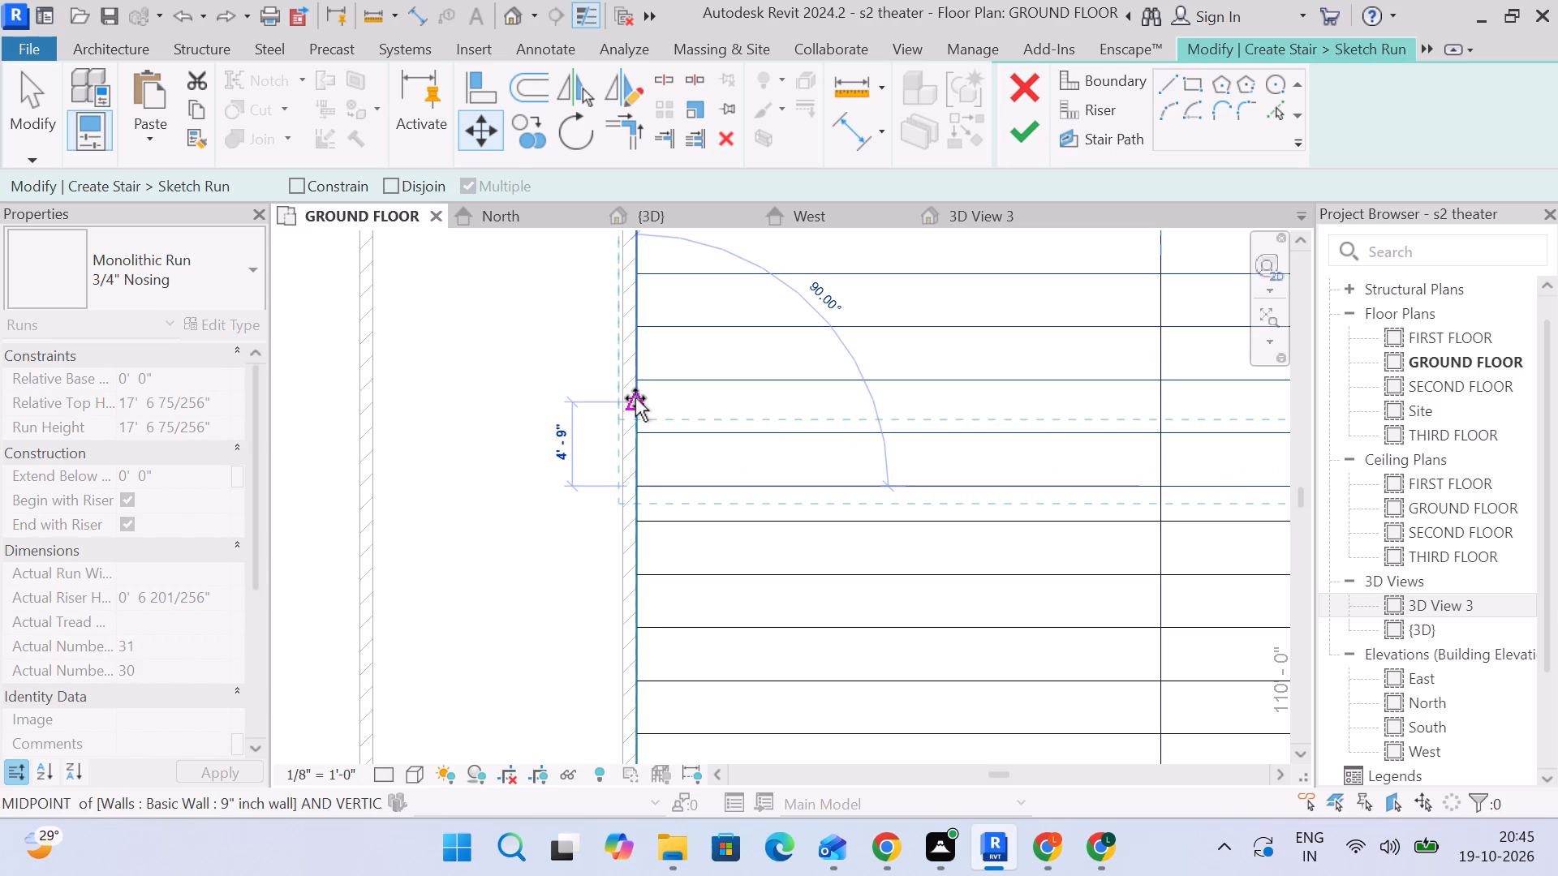
pyautogui.scroll(-4, 764, 476)
pyautogui.press('Escape')
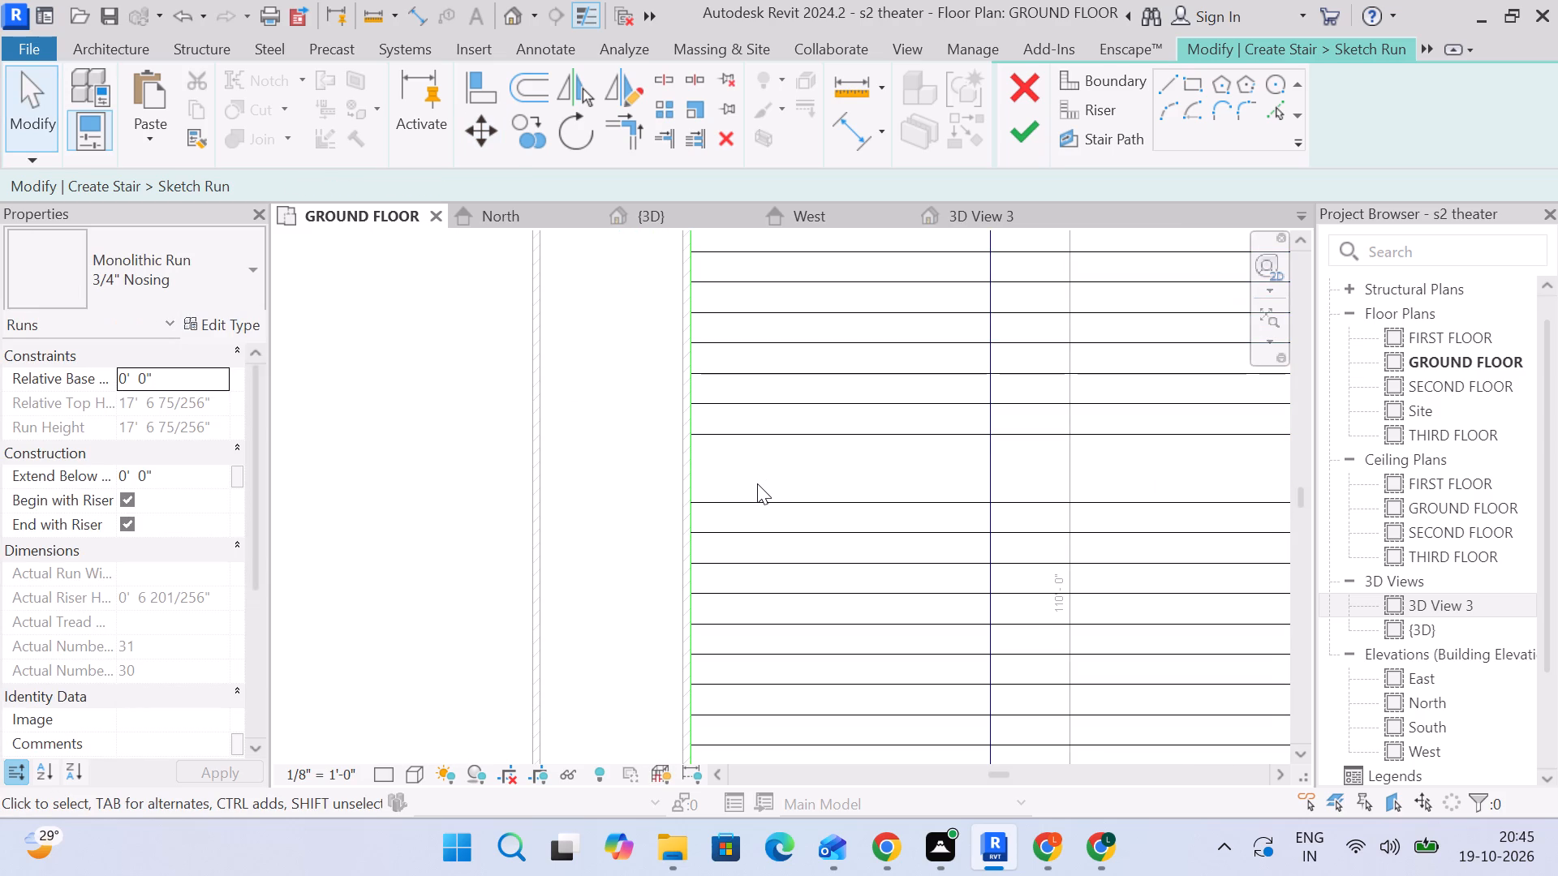
# Examine the riser spacing between the upper wide tread and the lower wide tread of the run.
pyautogui.scroll(-3, 908, 536)
pyautogui.moveTo(897, 534); pyautogui.dragTo(734, 367, button='middle')
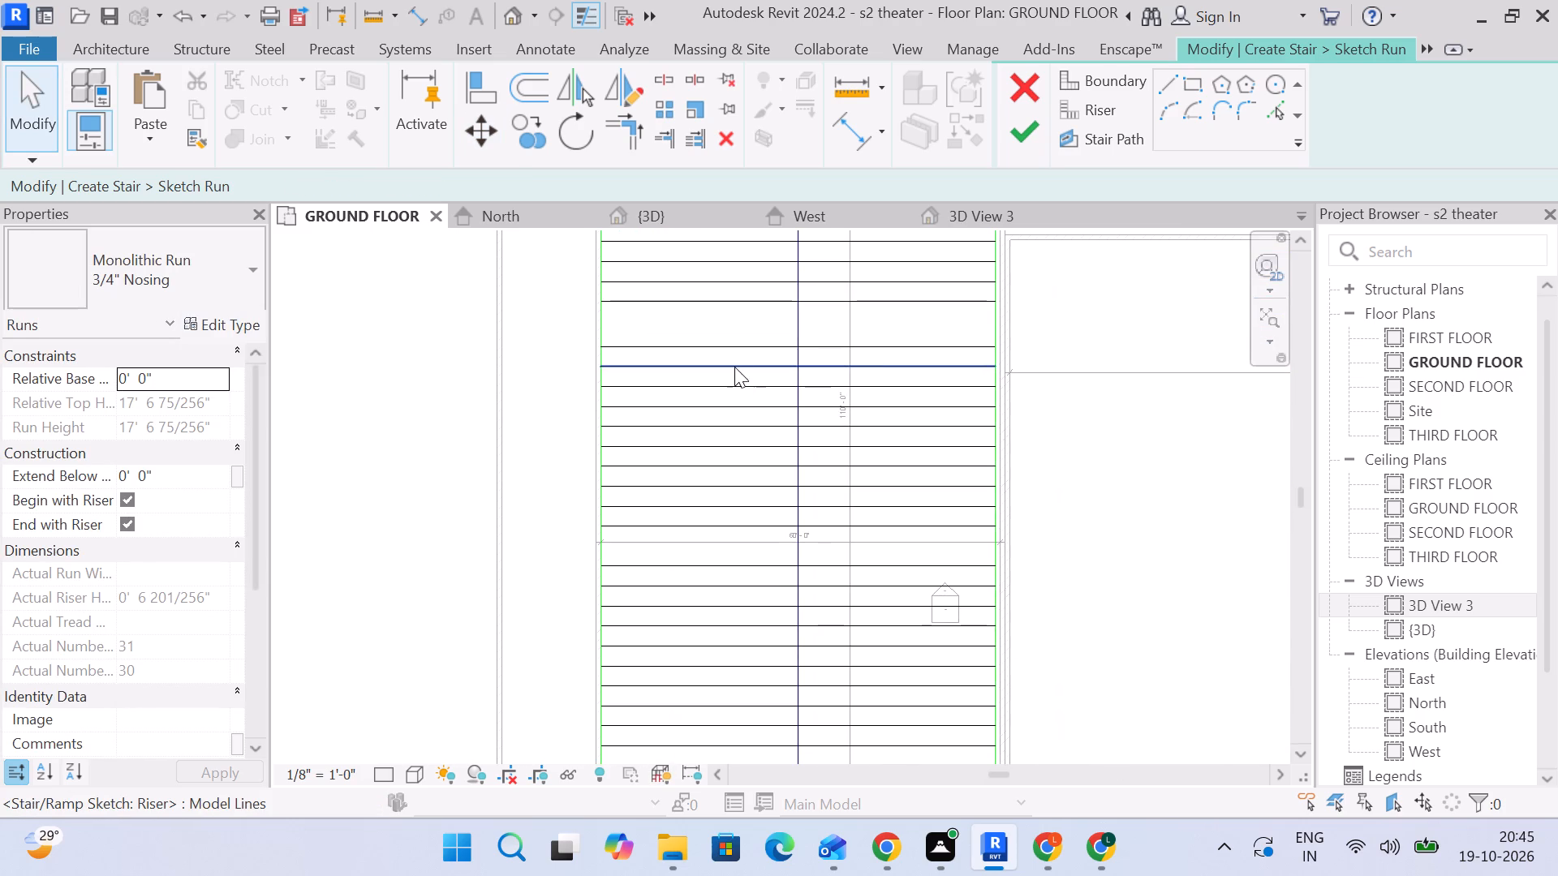
pyautogui.scroll(-2, 734, 428)
pyautogui.scroll(8, 752, 510)
pyautogui.moveTo(743, 526); pyautogui.dragTo(751, 556, button='middle')
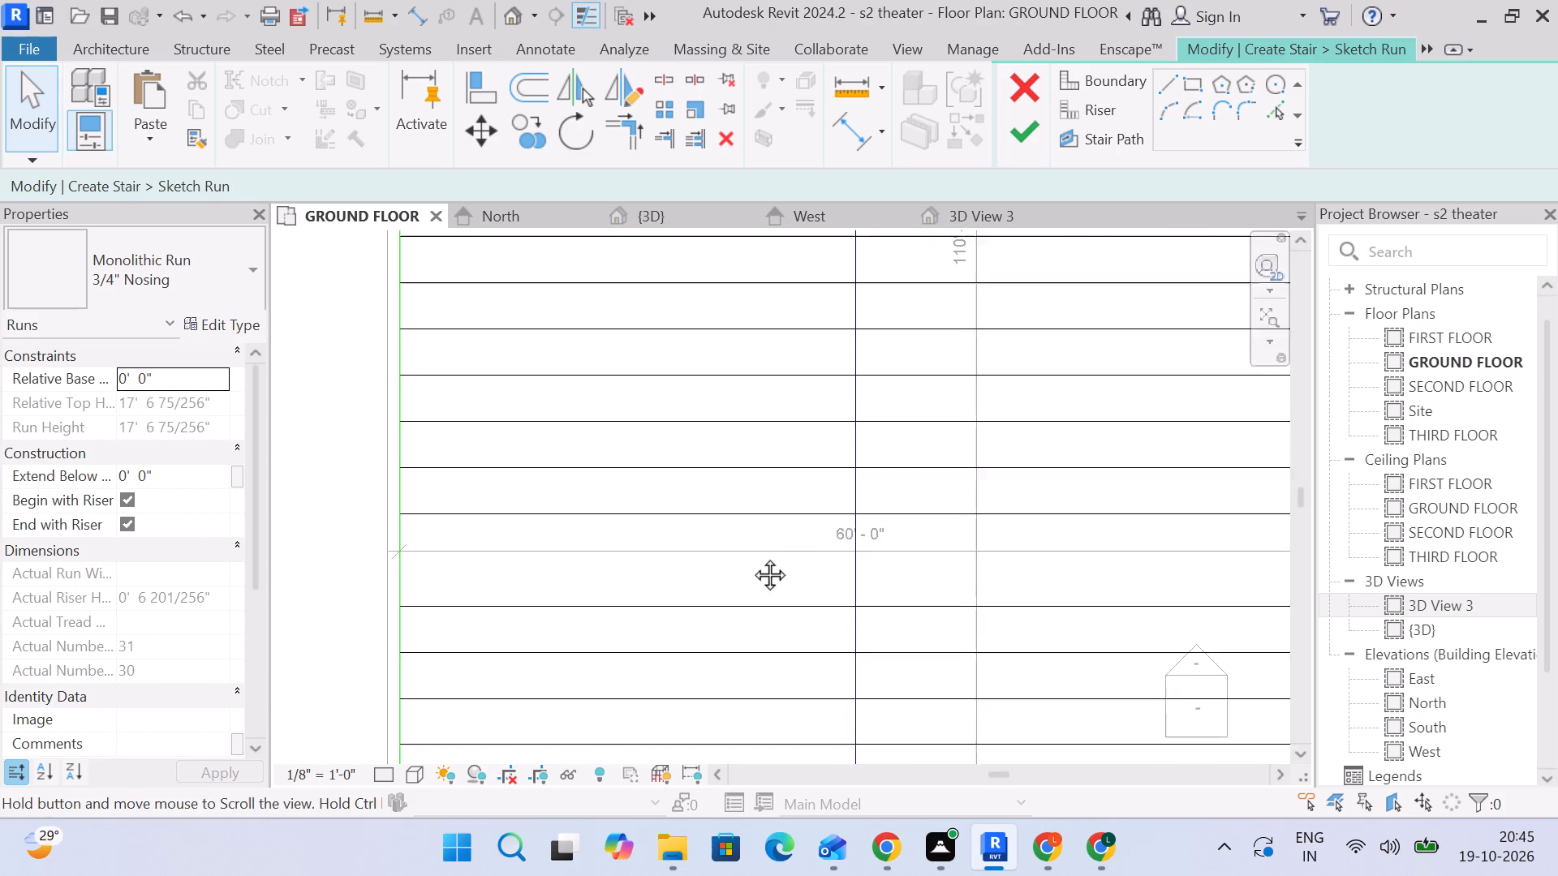
pyautogui.moveTo(751, 556); pyautogui.dragTo(763, 586, button='middle')
pyautogui.moveTo(738, 565); pyautogui.dragTo(767, 633, button='middle')
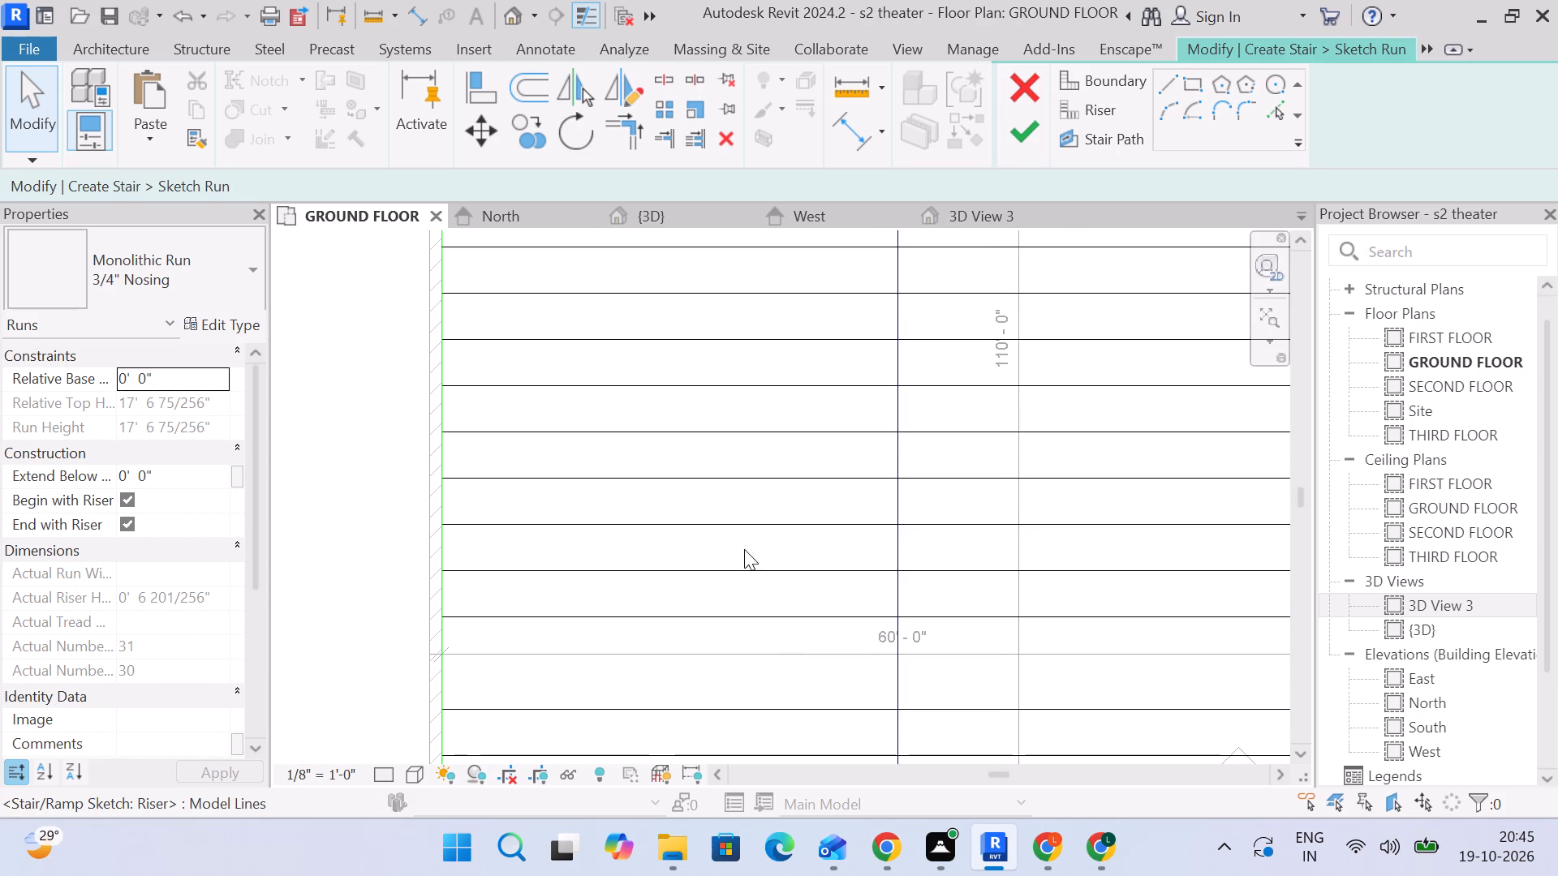
pyautogui.moveTo(721, 407); pyautogui.dragTo(718, 433, button='middle')
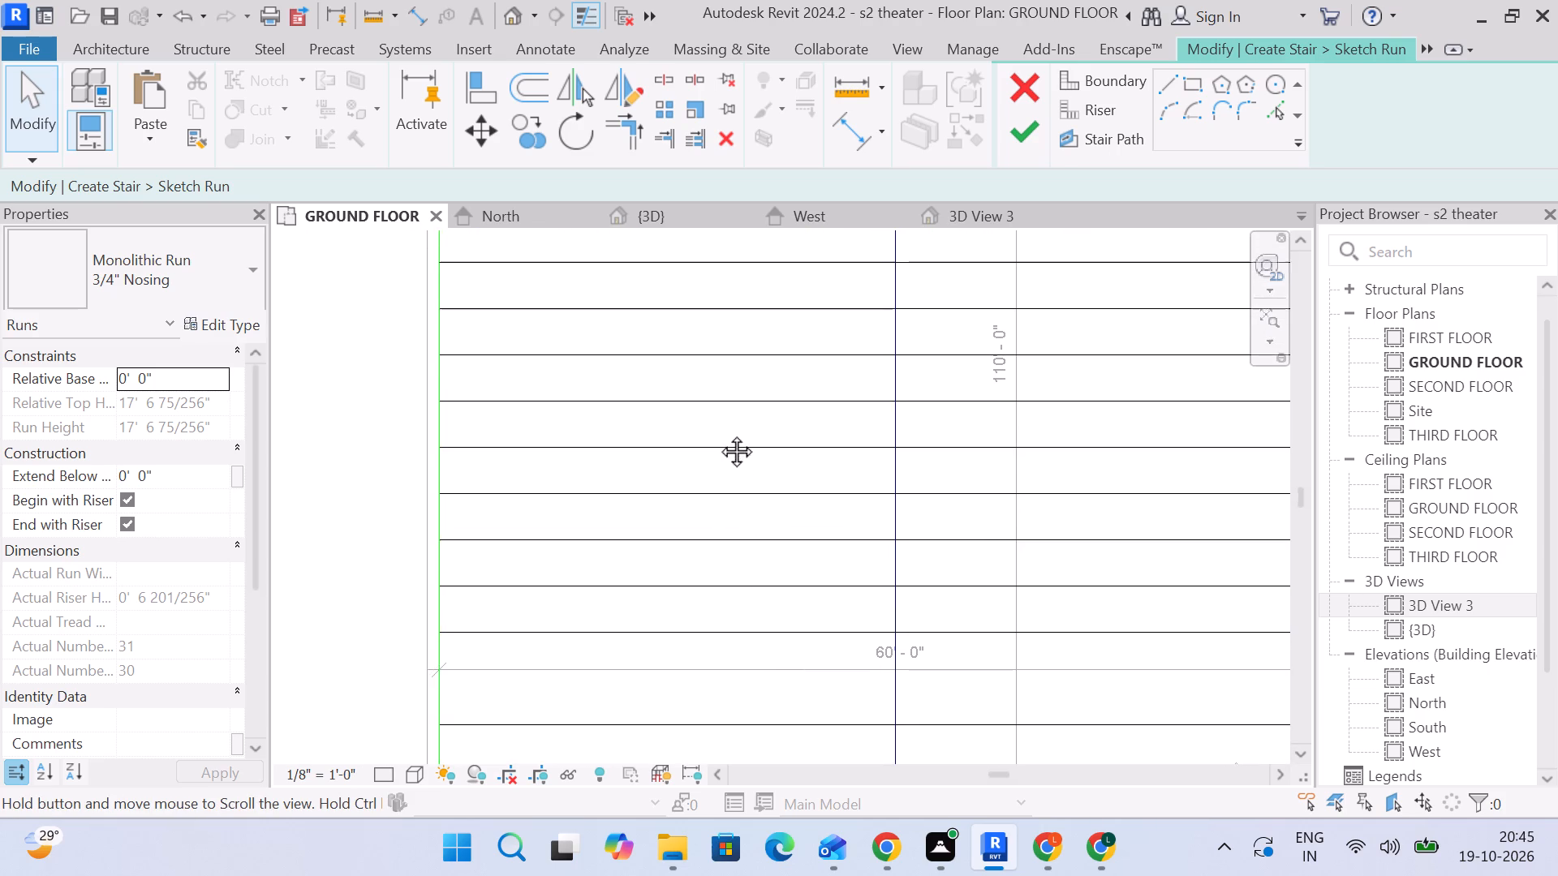
pyautogui.moveTo(718, 433); pyautogui.dragTo(730, 539, button='middle')
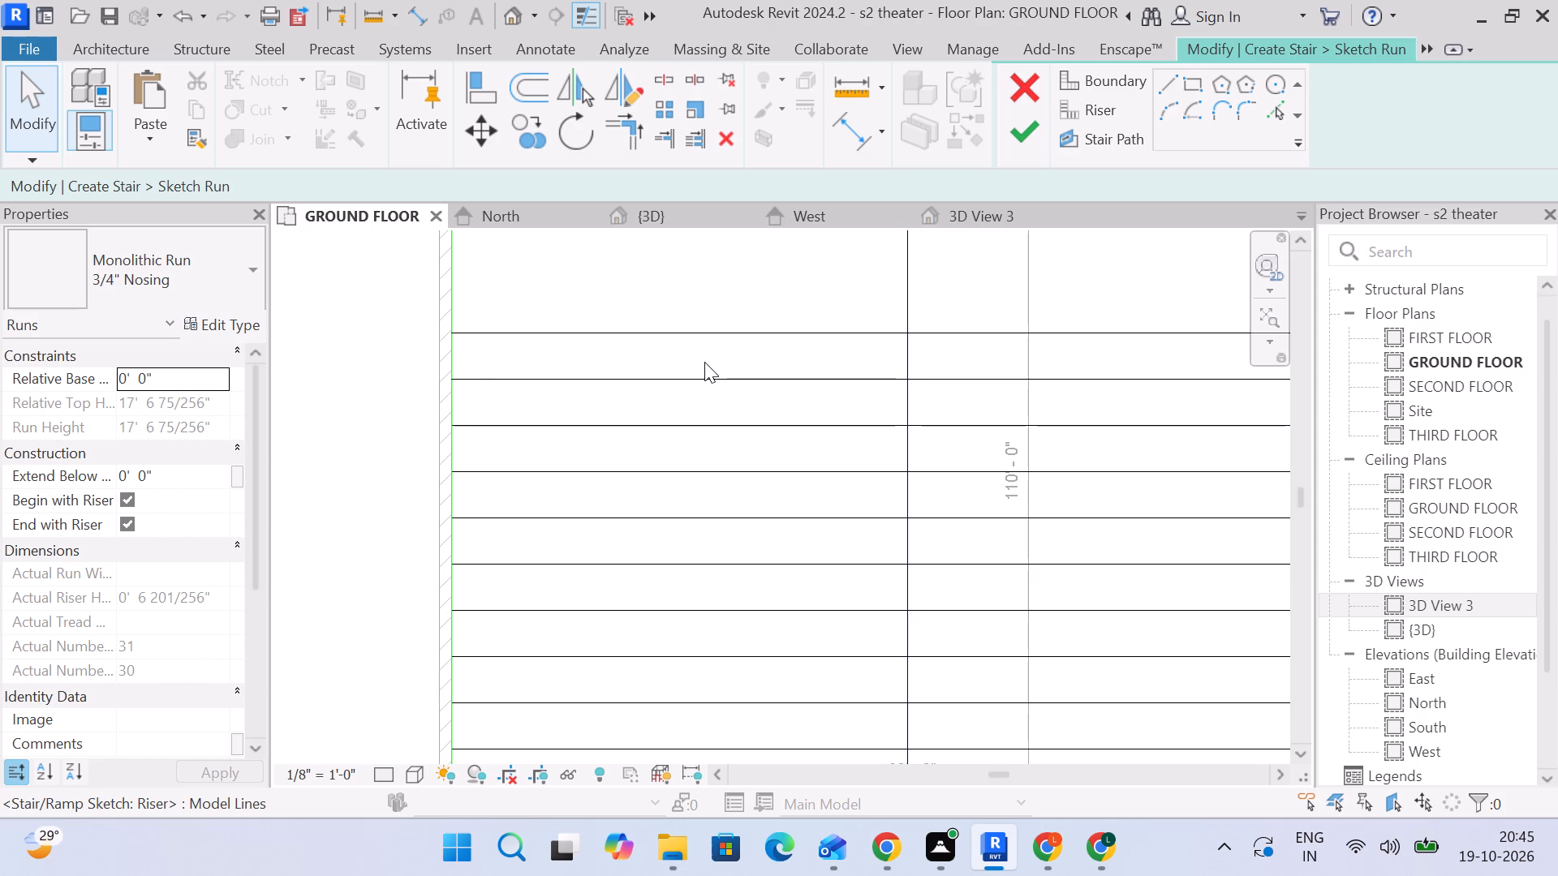
pyautogui.scroll(-3, 704, 367)
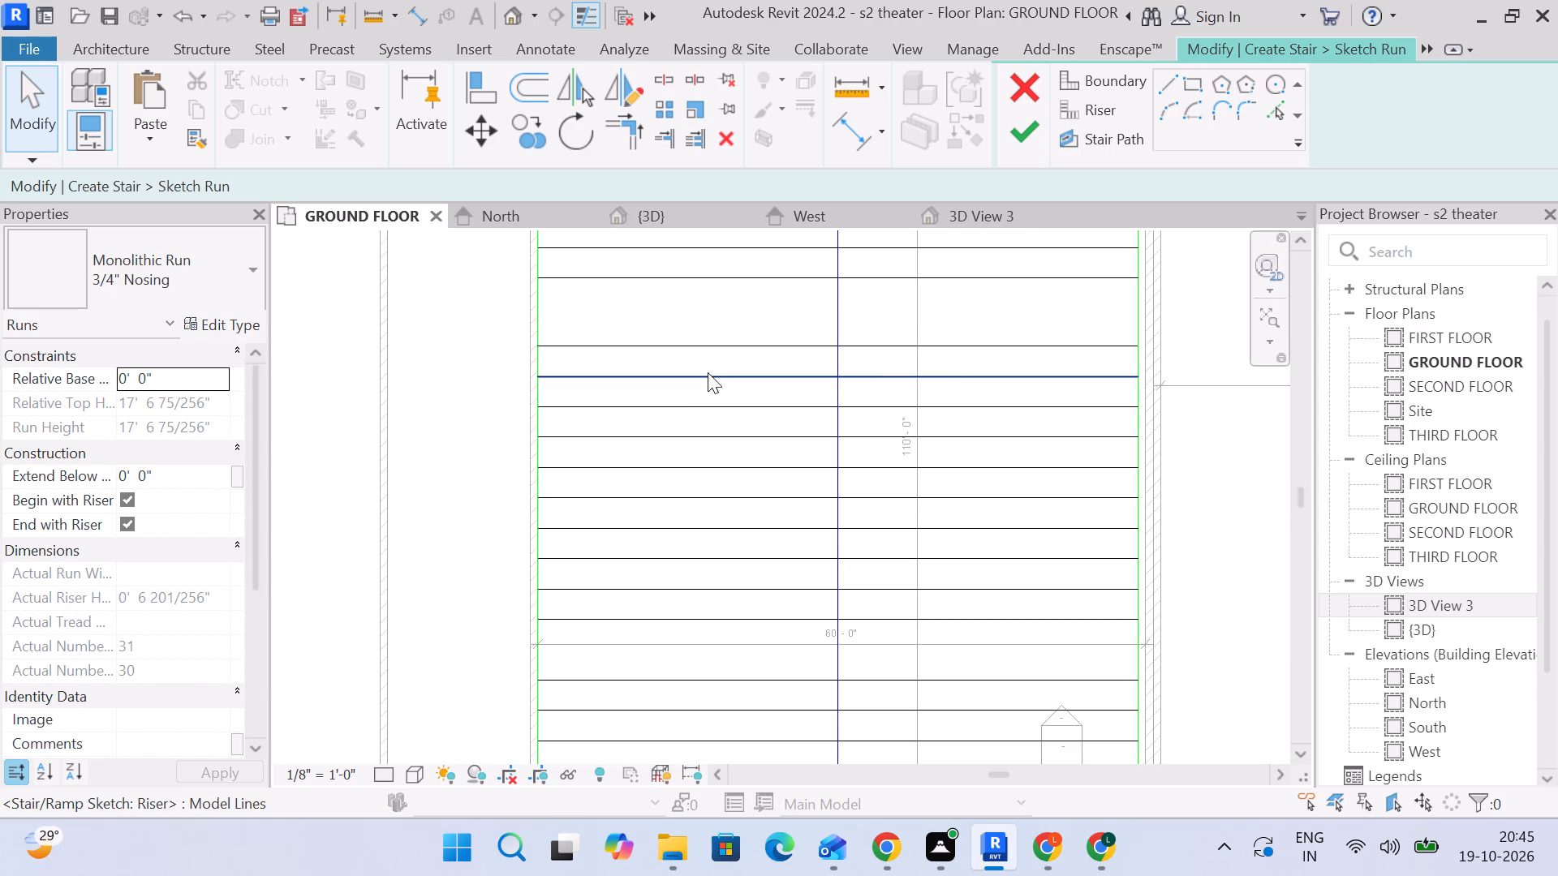
# Move the two risers just below the upper wide tread up, one after the other, each 3'-0" below the riser above.
pyautogui.scroll(1, 704, 355)
pyautogui.moveTo(695, 351); pyautogui.dragTo(695, 406, button='middle')
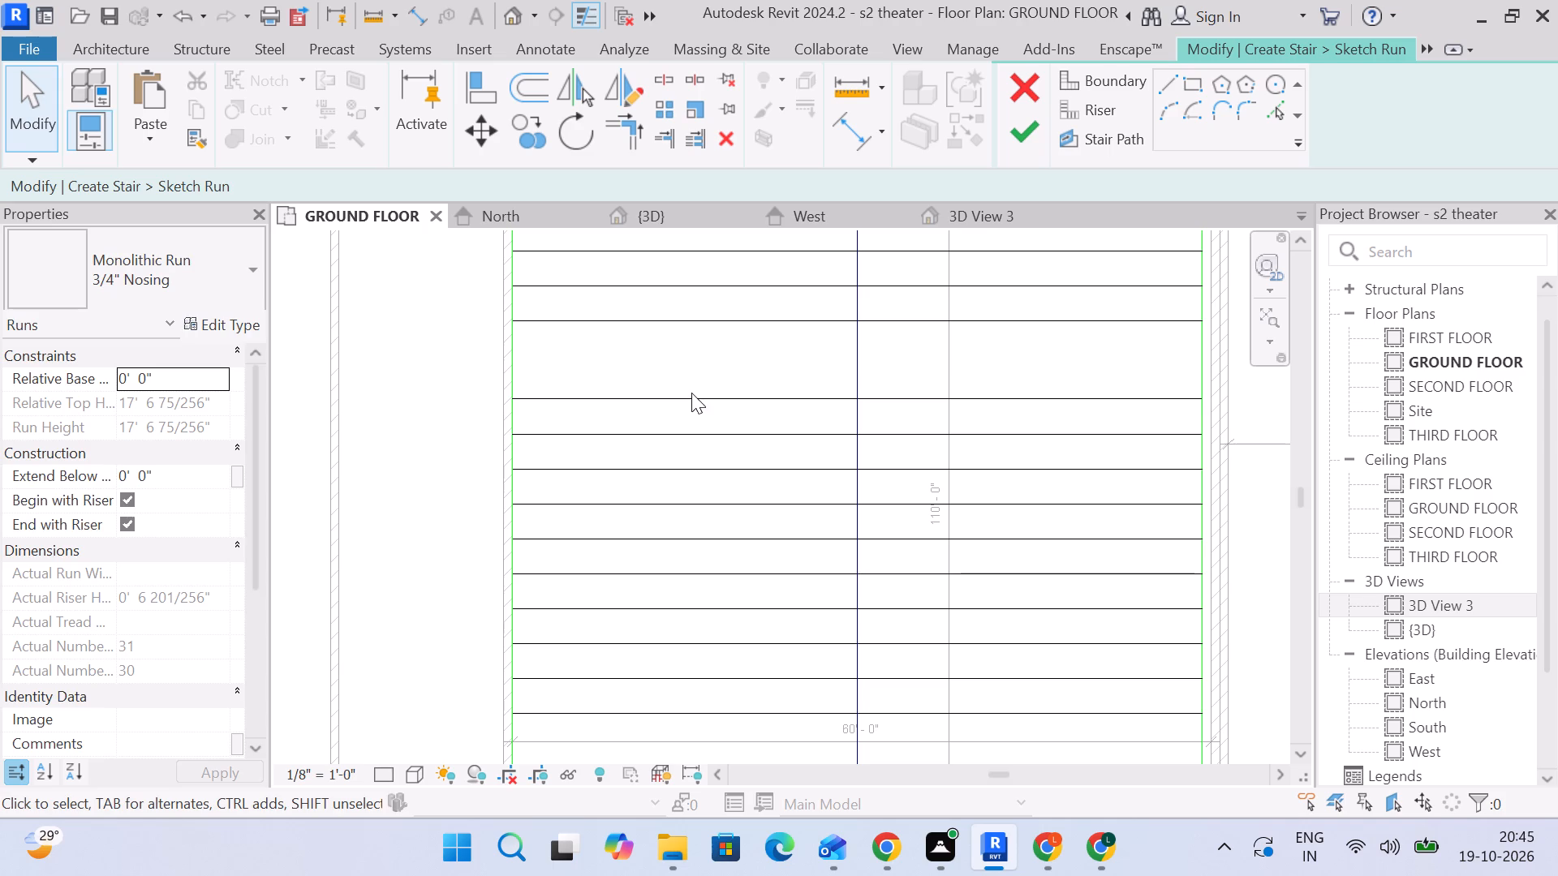
pyautogui.click(692, 393)
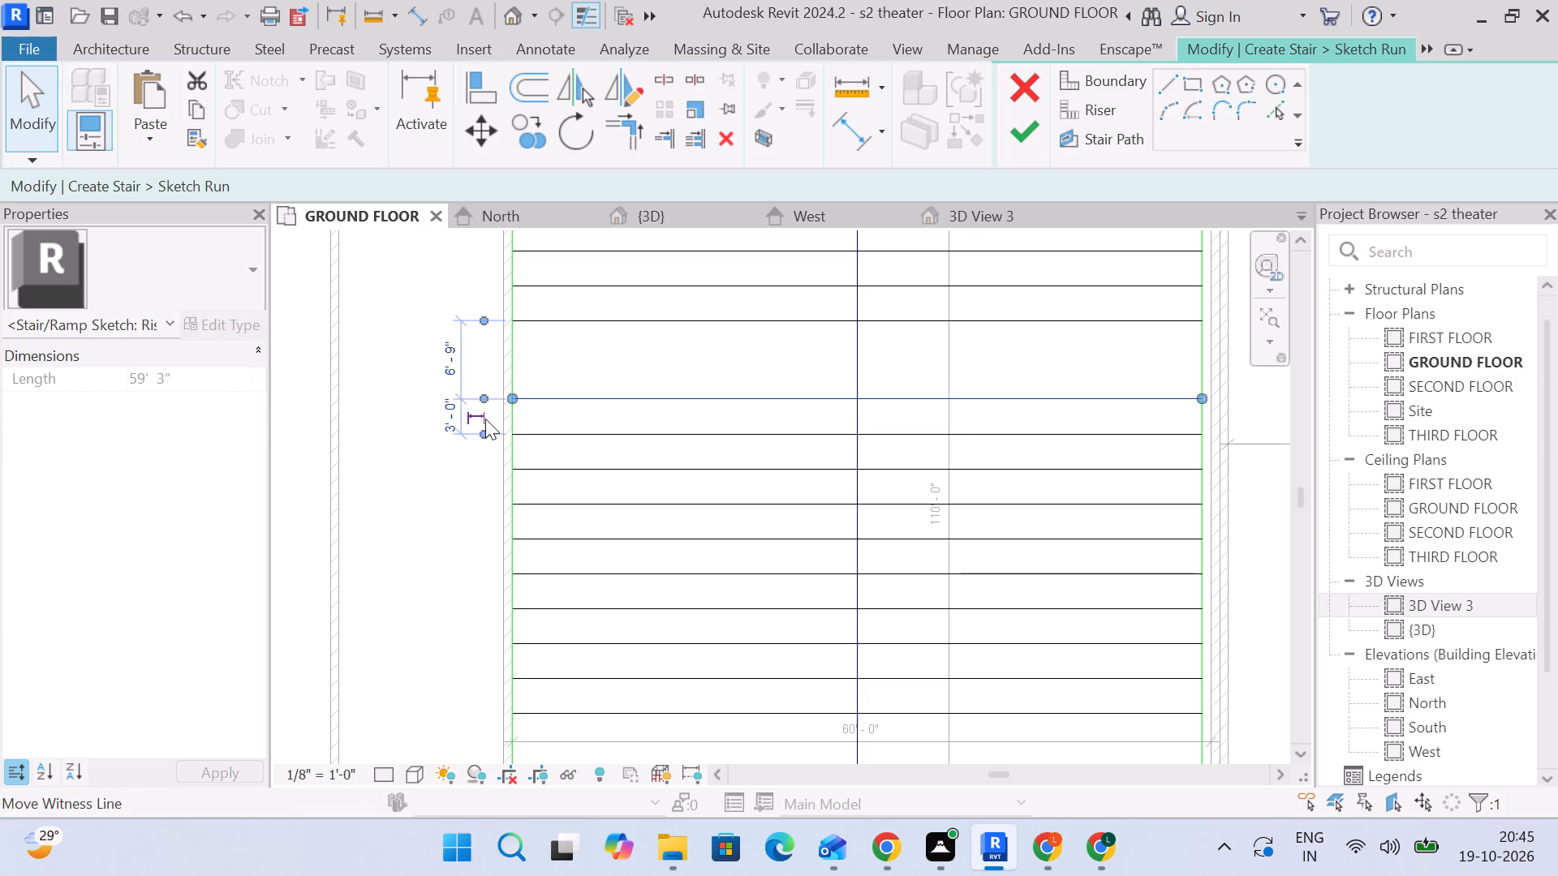
pyautogui.click(454, 375)
pyautogui.press('3')
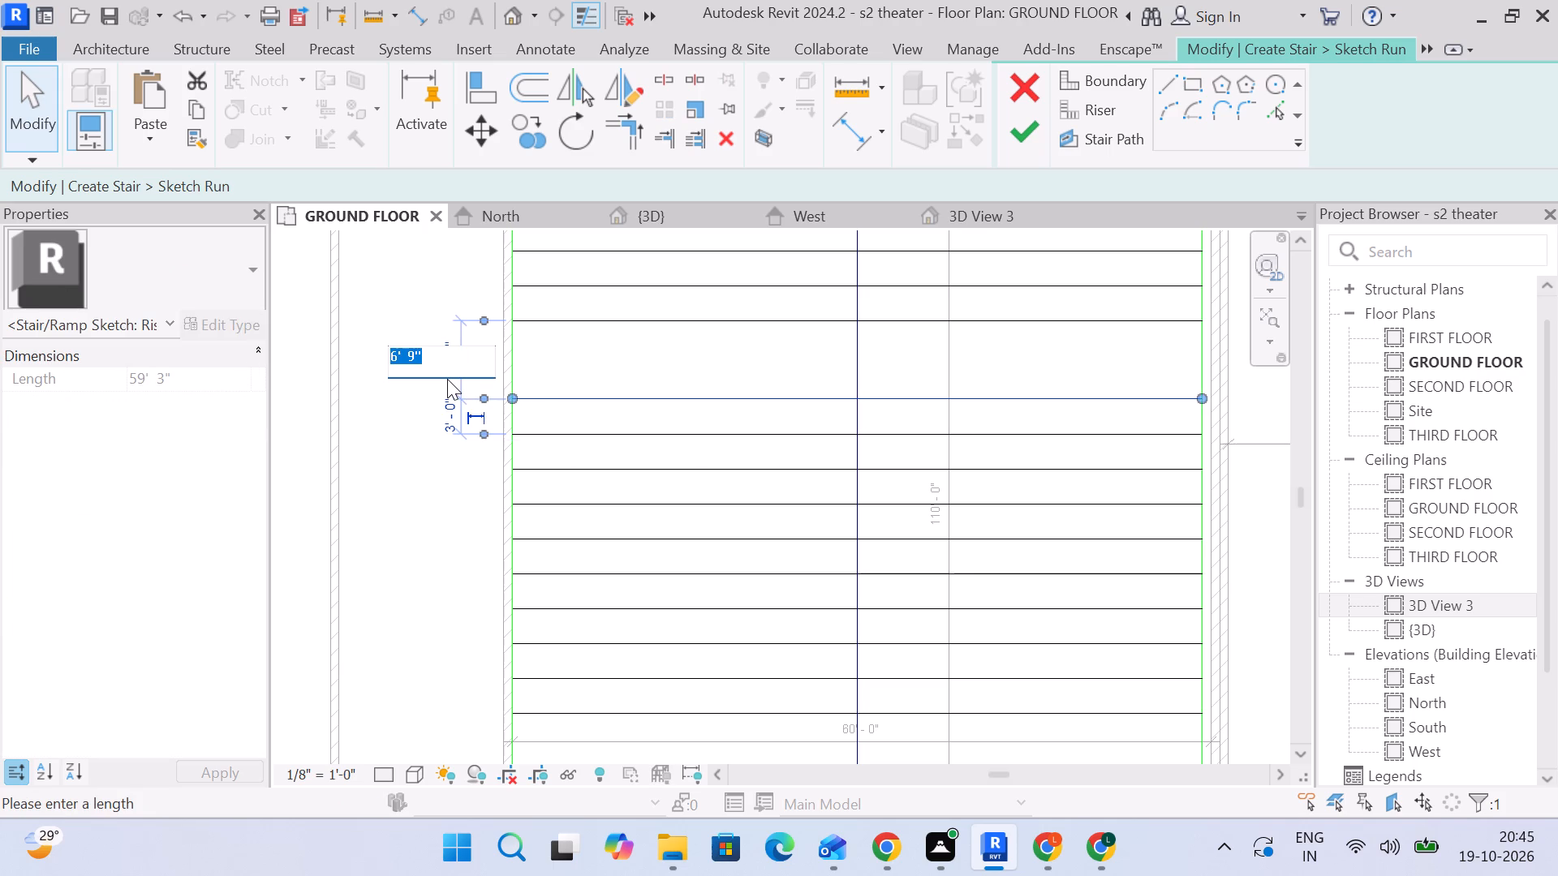
pyautogui.press('Return')
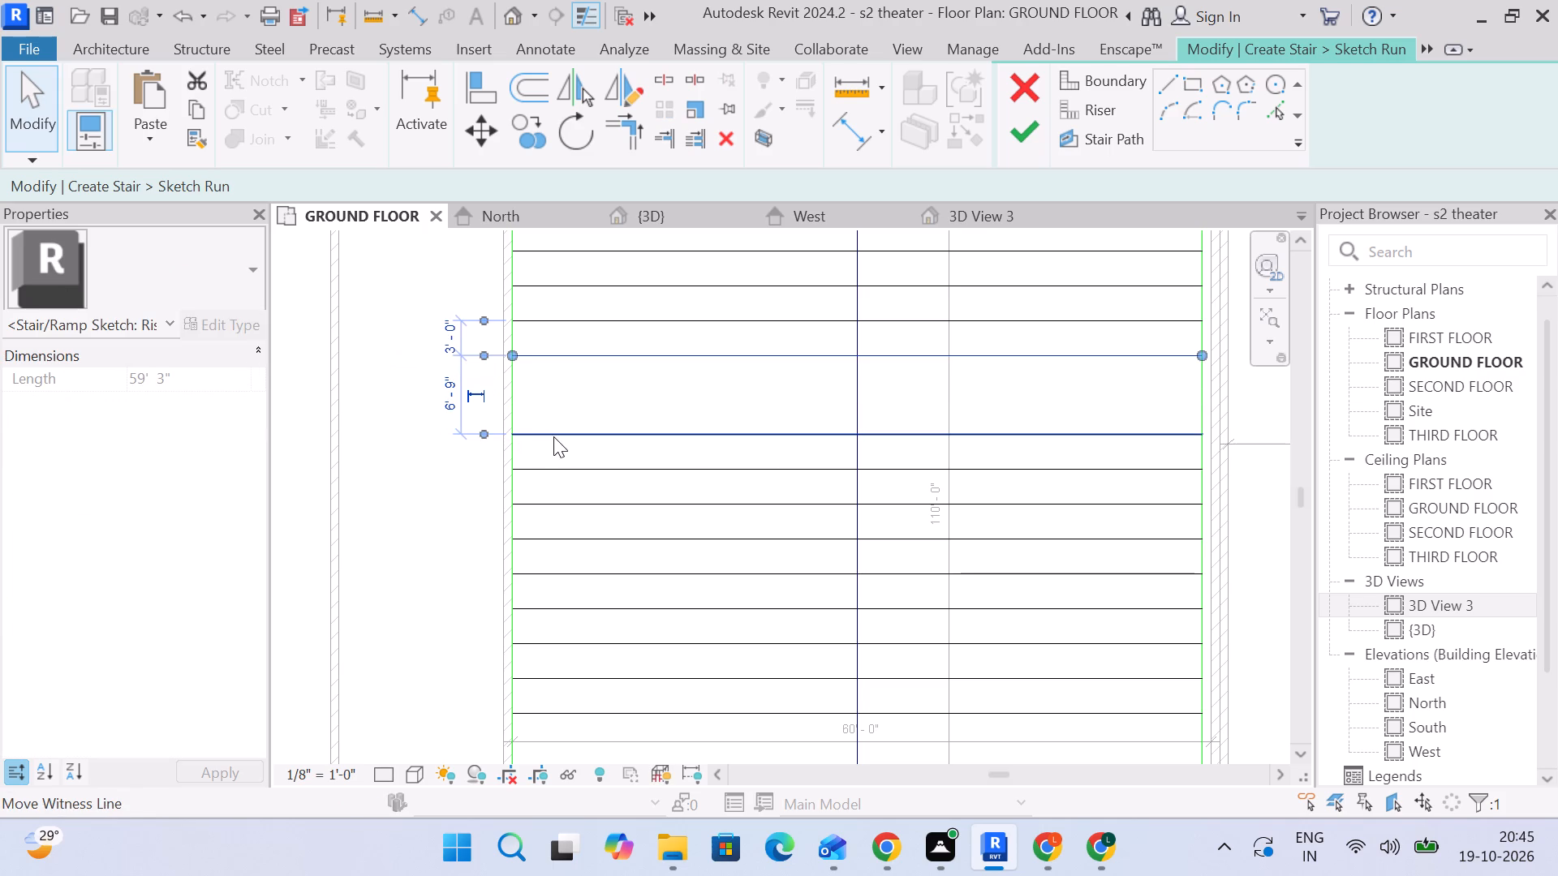
pyautogui.click(571, 439)
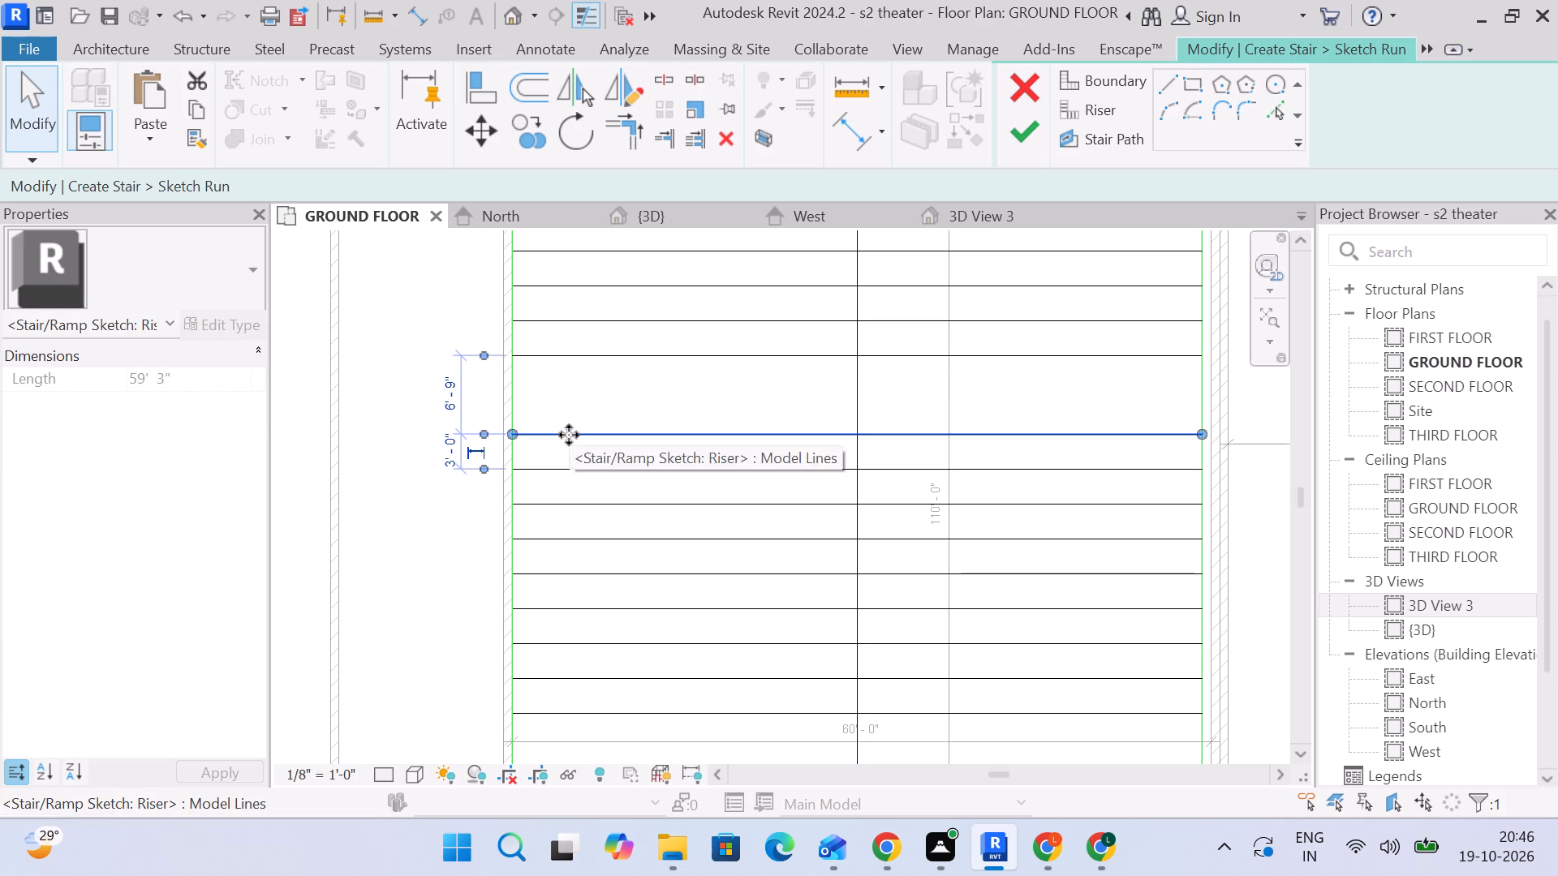
pyautogui.click(456, 391)
pyautogui.press('3')
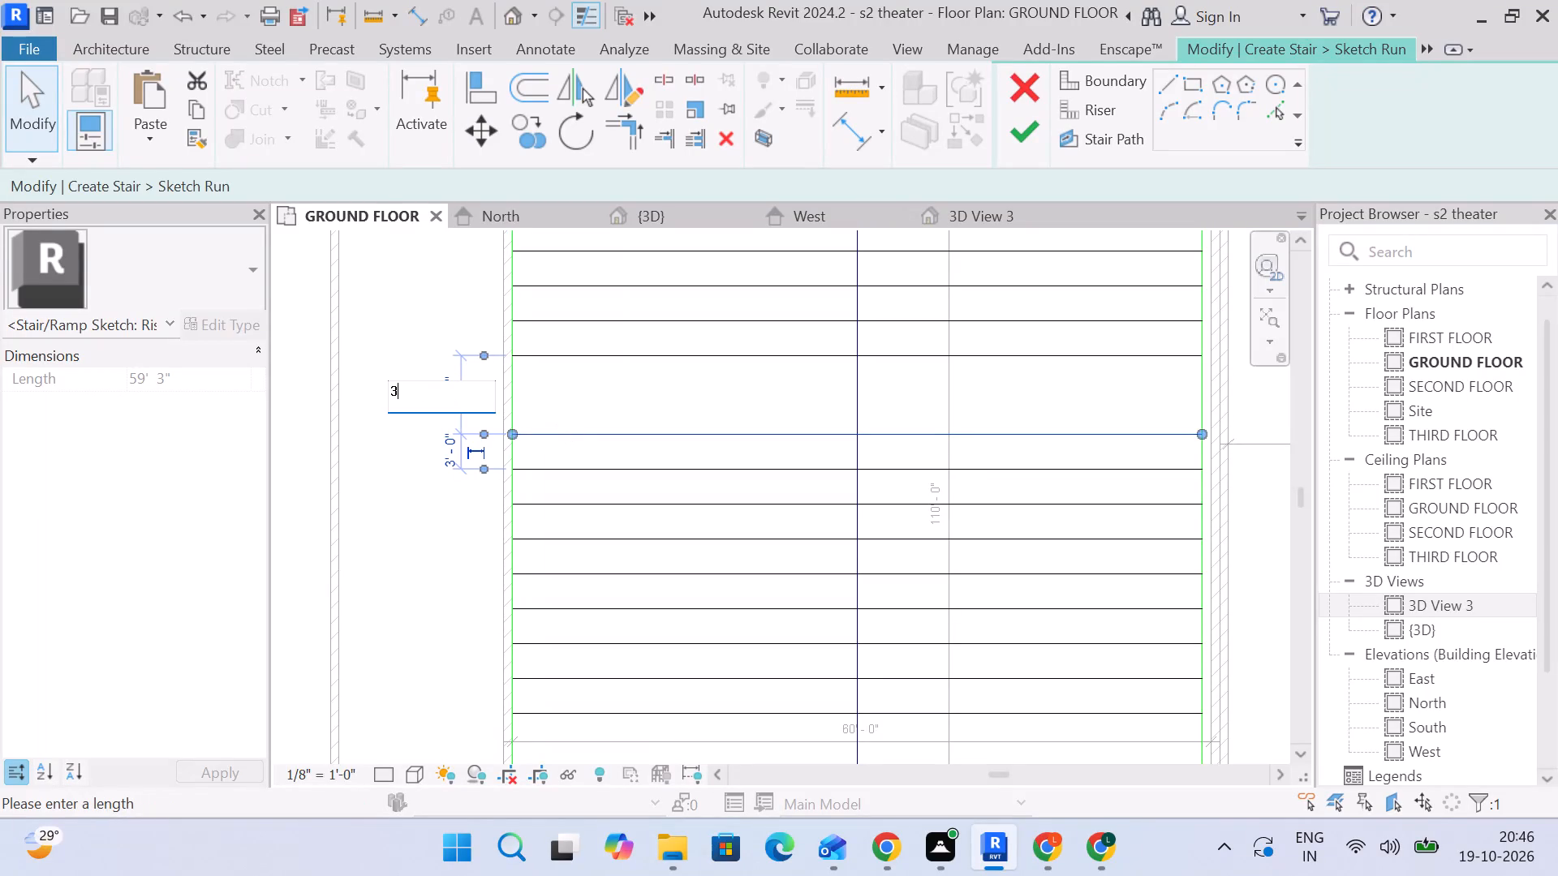
pyautogui.press('Return')
pyautogui.click(359, 451)
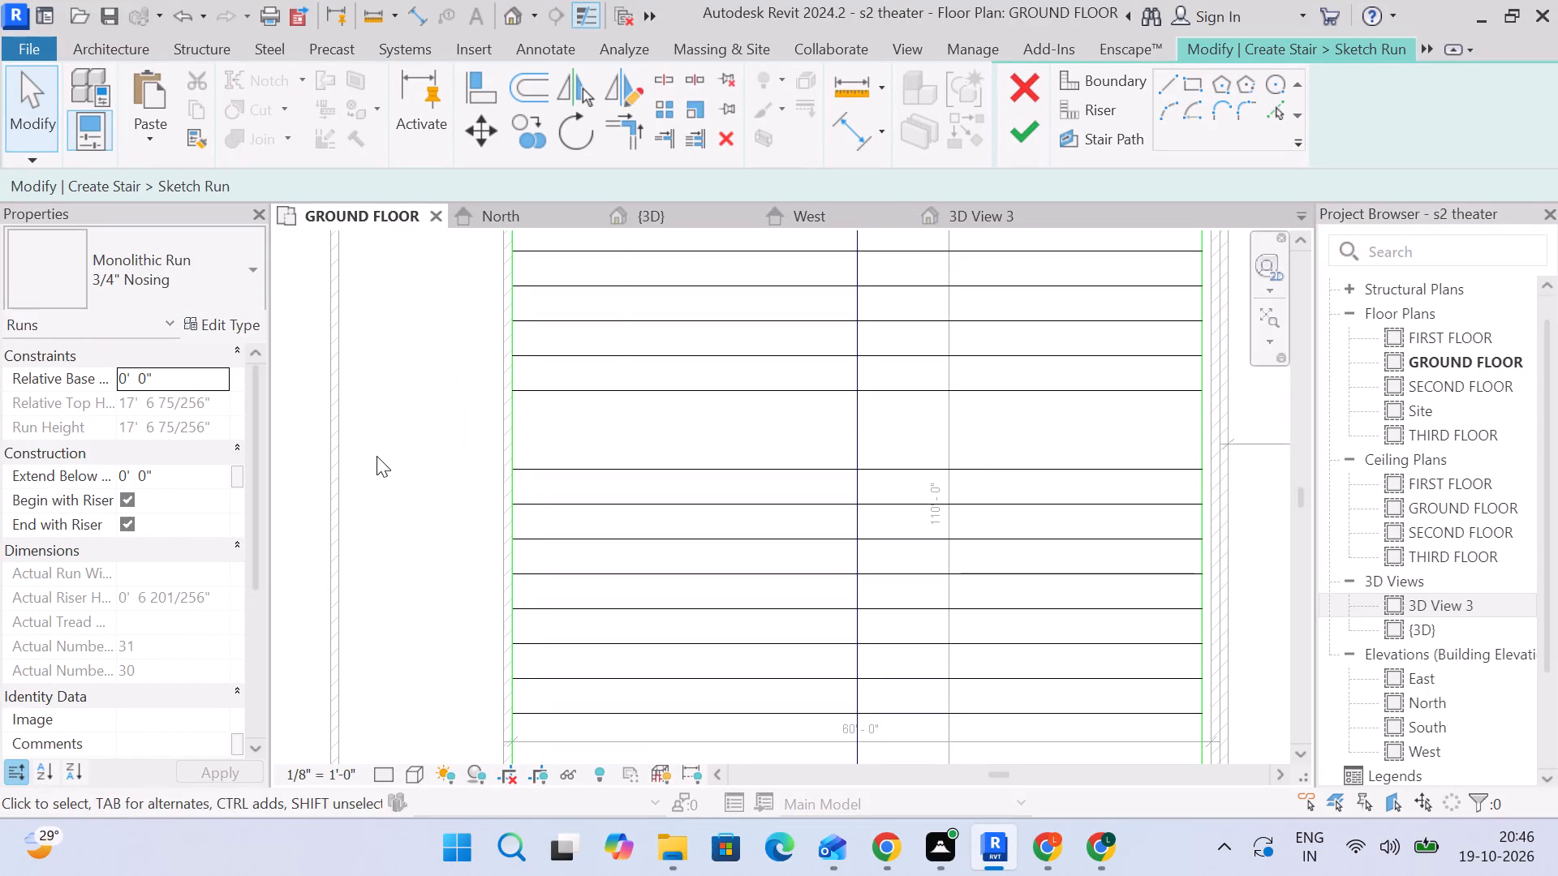
# Examine the riser spacing along the run and on both sides of the riser above the upper wide tread.
pyautogui.scroll(-4, 378, 456)
pyautogui.moveTo(385, 457); pyautogui.dragTo(430, 291, button='middle')
pyautogui.scroll(1, 556, 633)
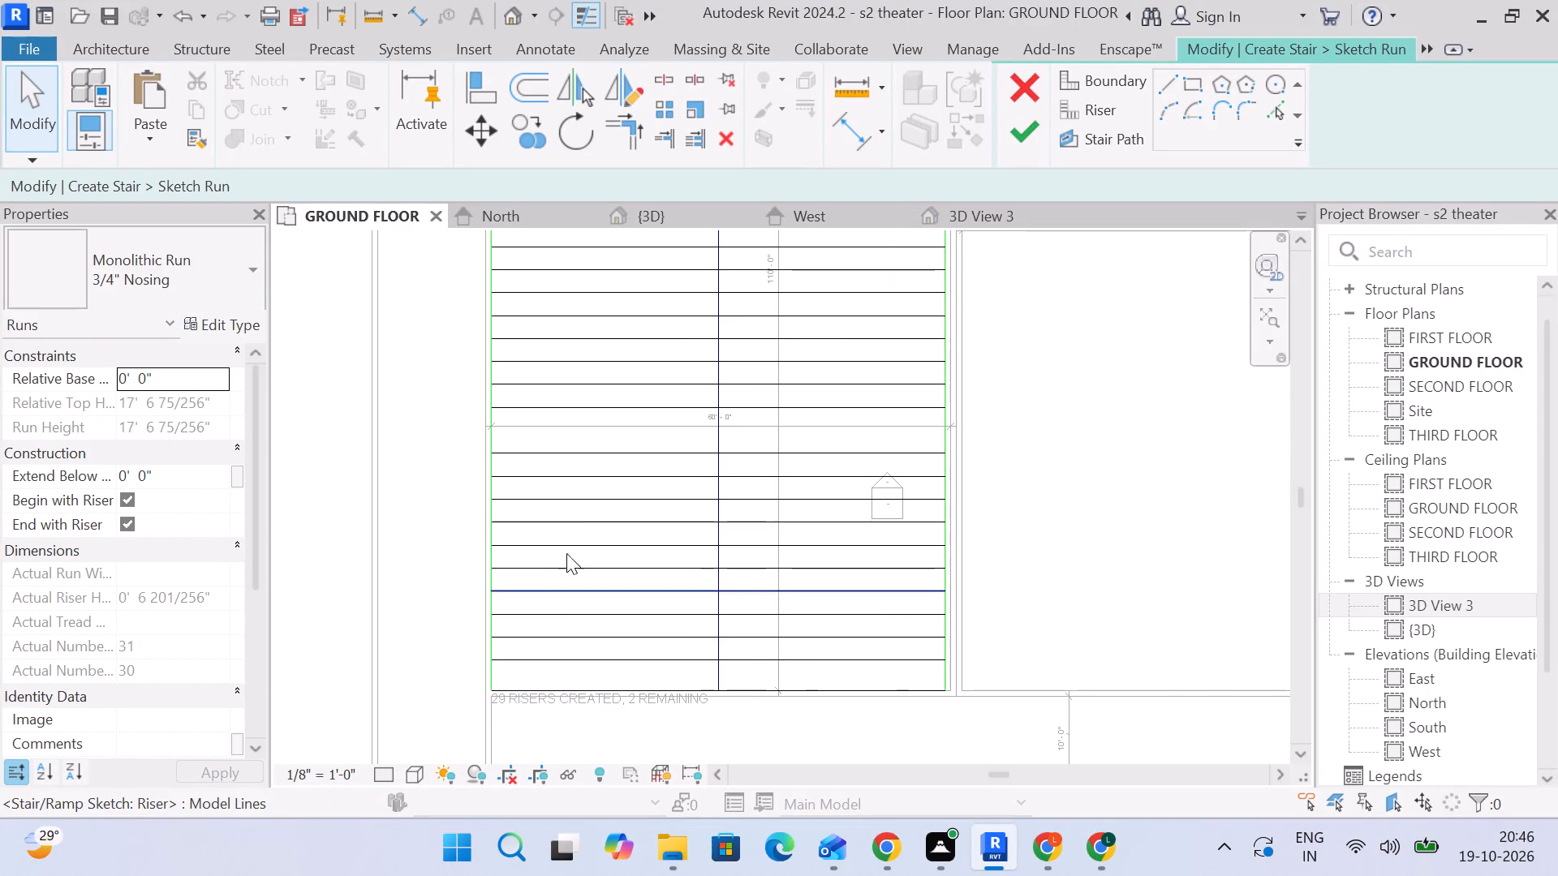
pyautogui.scroll(4, 603, 410)
pyautogui.moveTo(612, 436); pyautogui.dragTo(597, 625, button='middle')
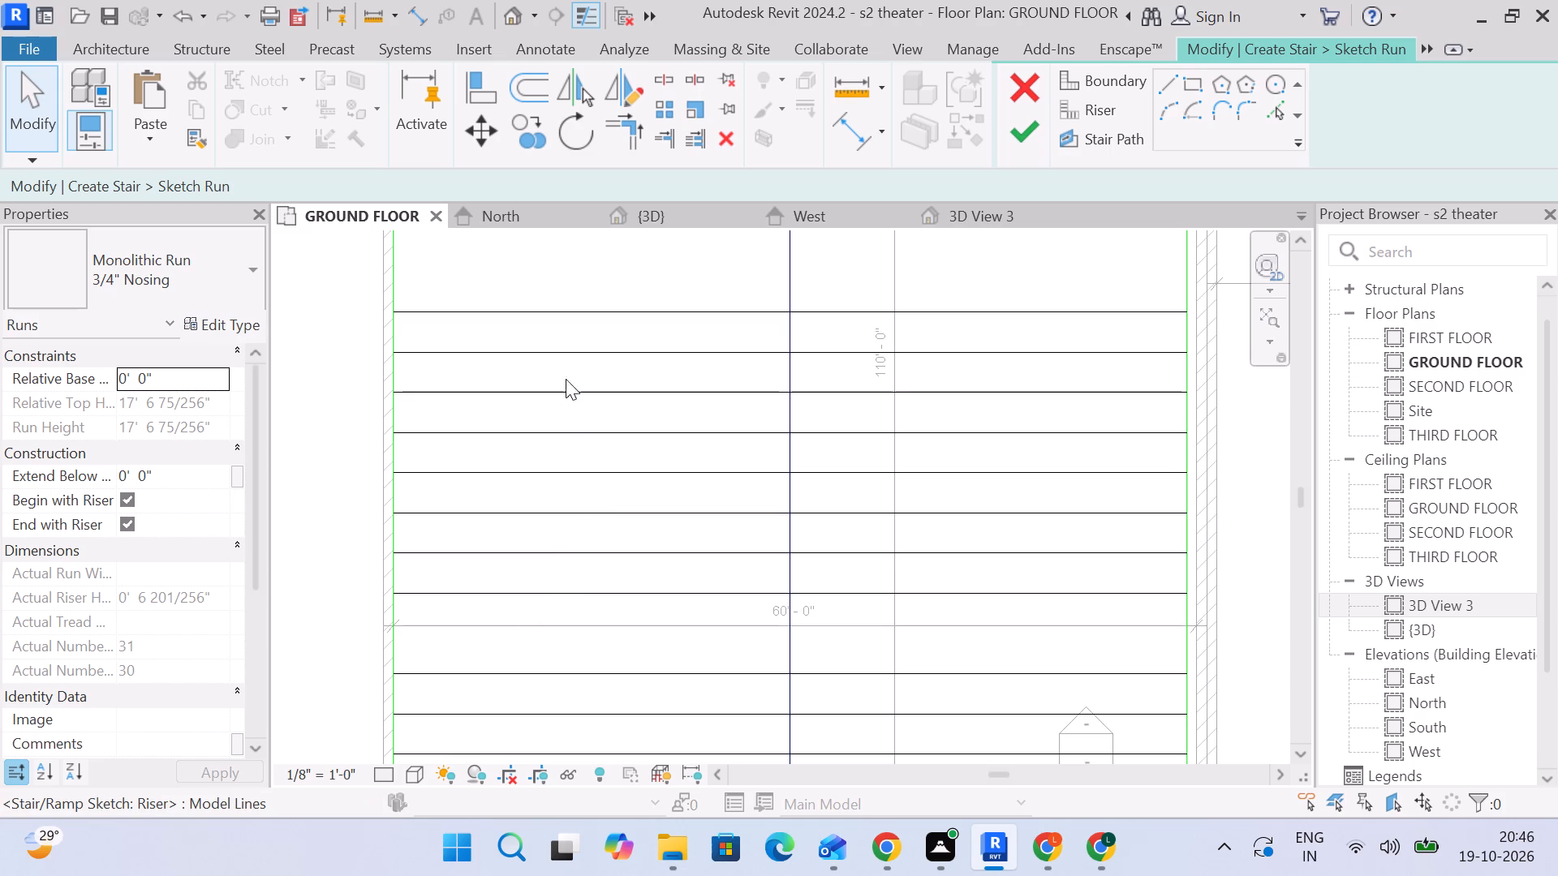
pyautogui.moveTo(560, 329); pyautogui.dragTo(494, 675, button='middle')
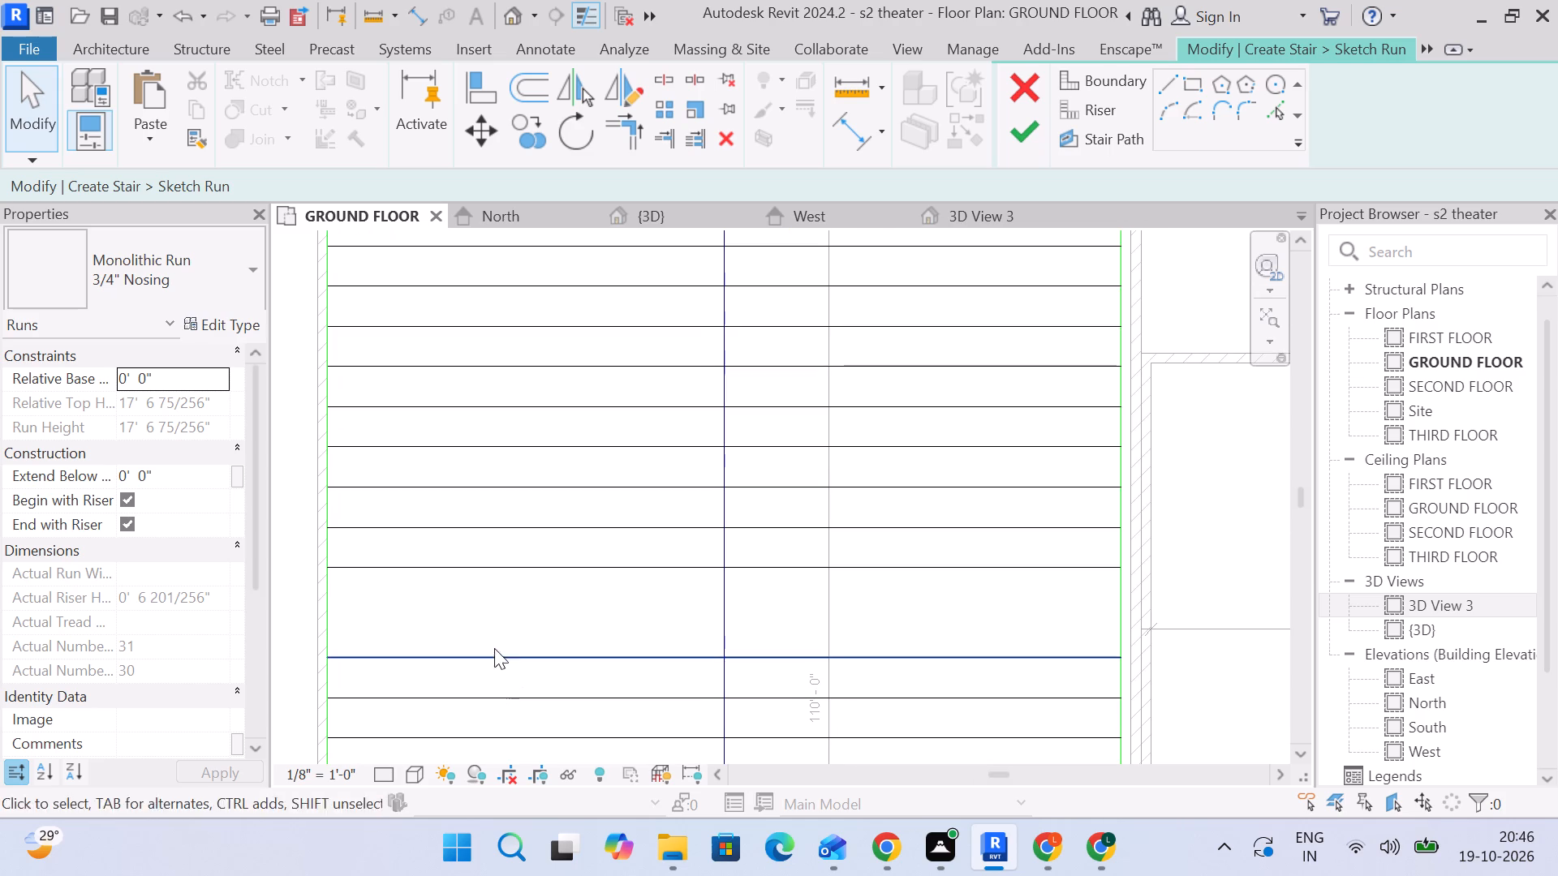
pyautogui.click(401, 565)
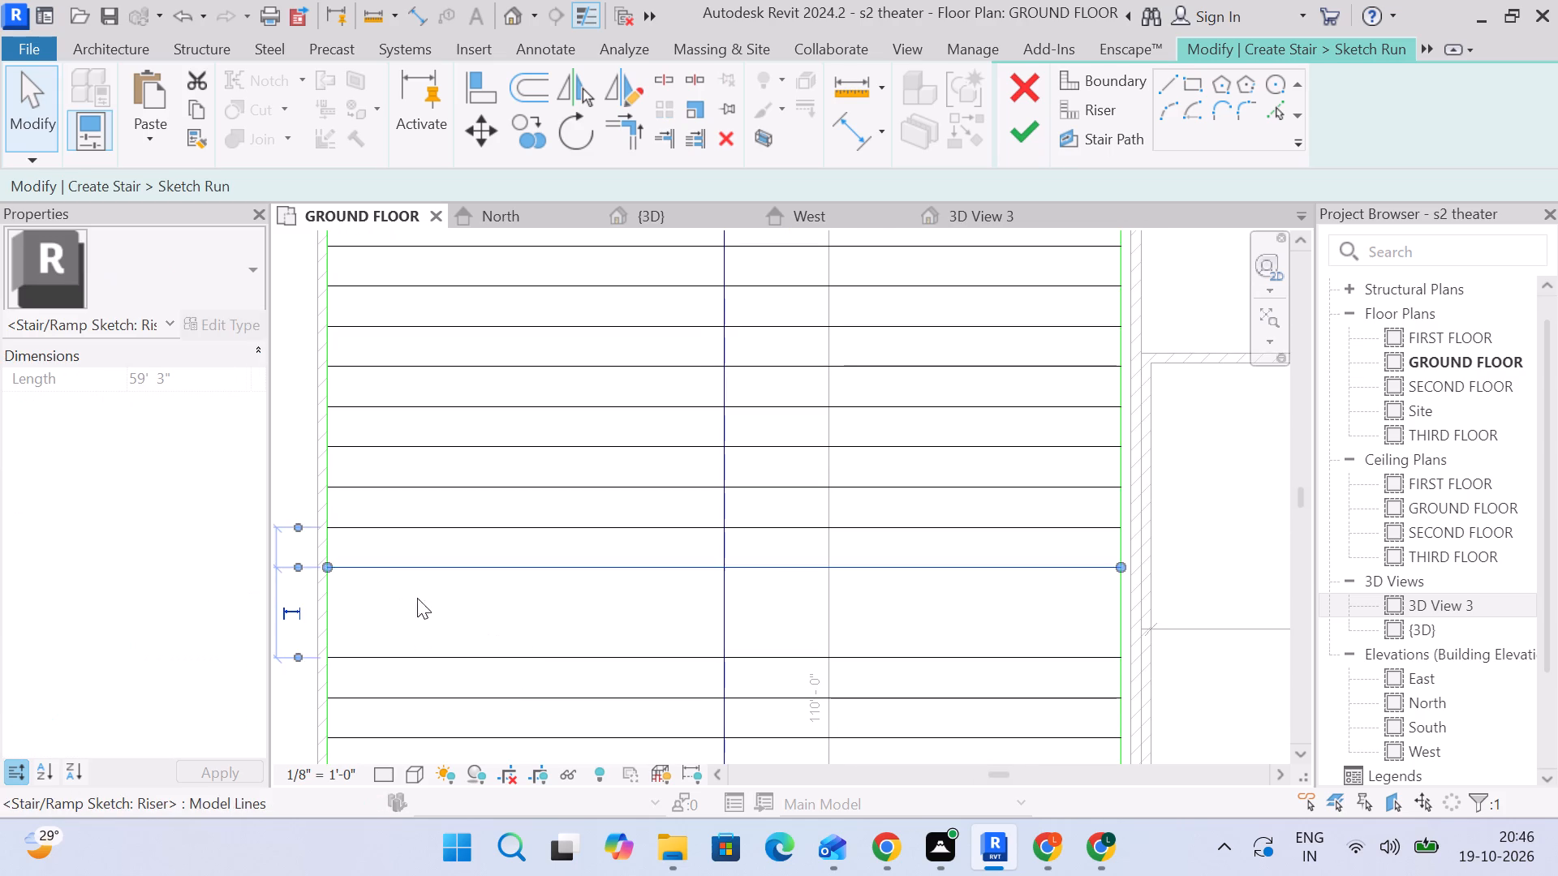
pyautogui.moveTo(427, 603); pyautogui.dragTo(633, 569, button='middle')
pyautogui.scroll(2, 476, 584)
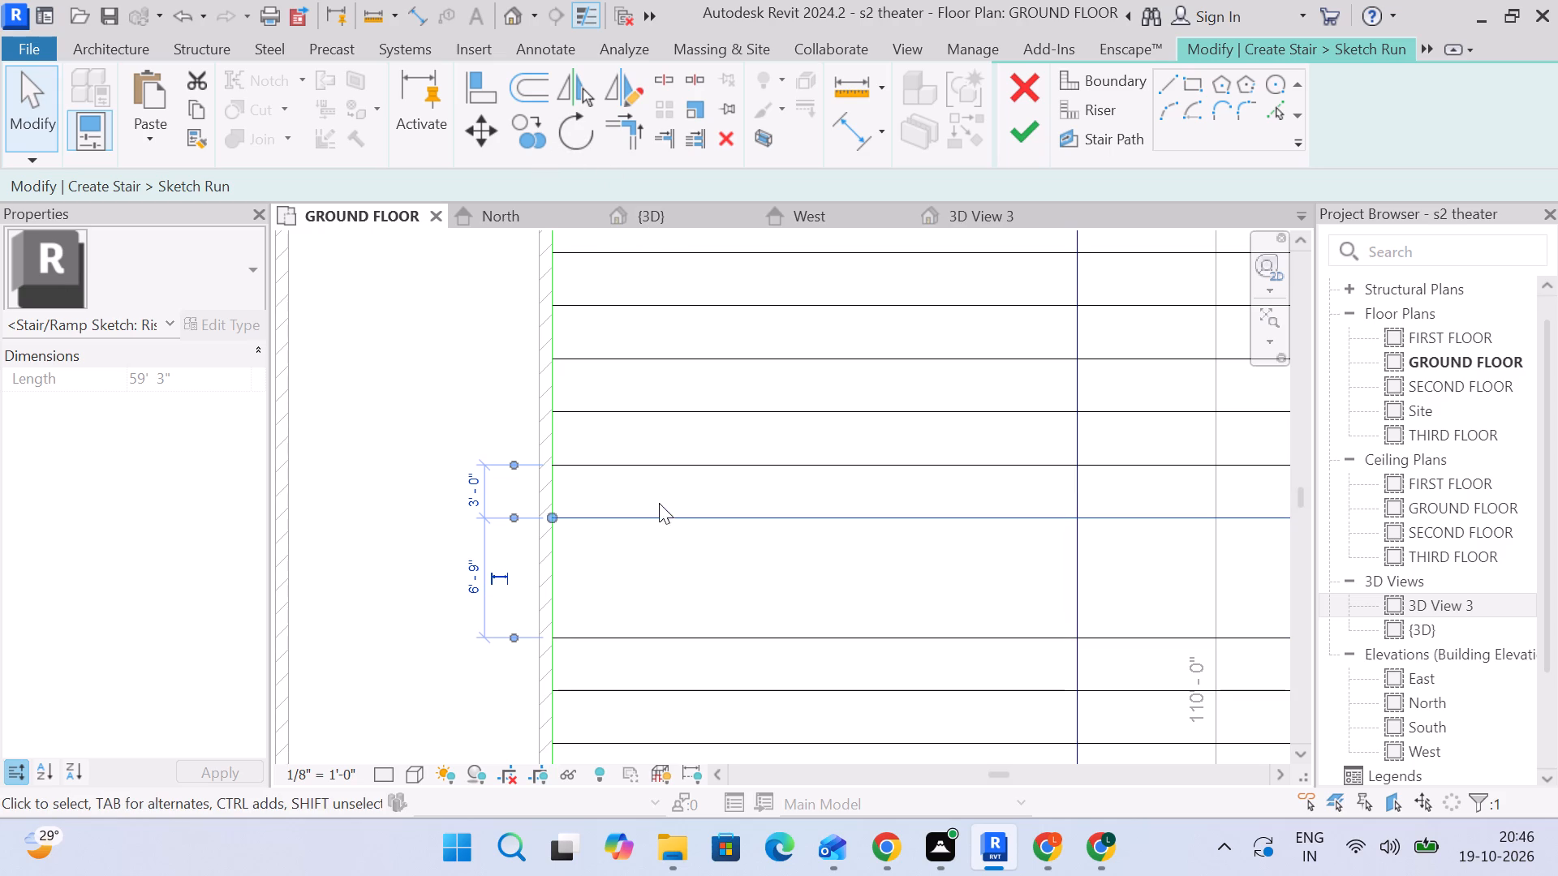
# Move the ten topmost riser lines, above the upper wide tread, down about 9" to narrow that tread.
pyautogui.scroll(-4, 672, 533)
pyautogui.moveTo(704, 557); pyautogui.dragTo(655, 609, button='middle')
pyautogui.scroll(-2, 664, 606)
pyautogui.moveTo(694, 603); pyautogui.dragTo(640, 305)
pyautogui.click(480, 135)
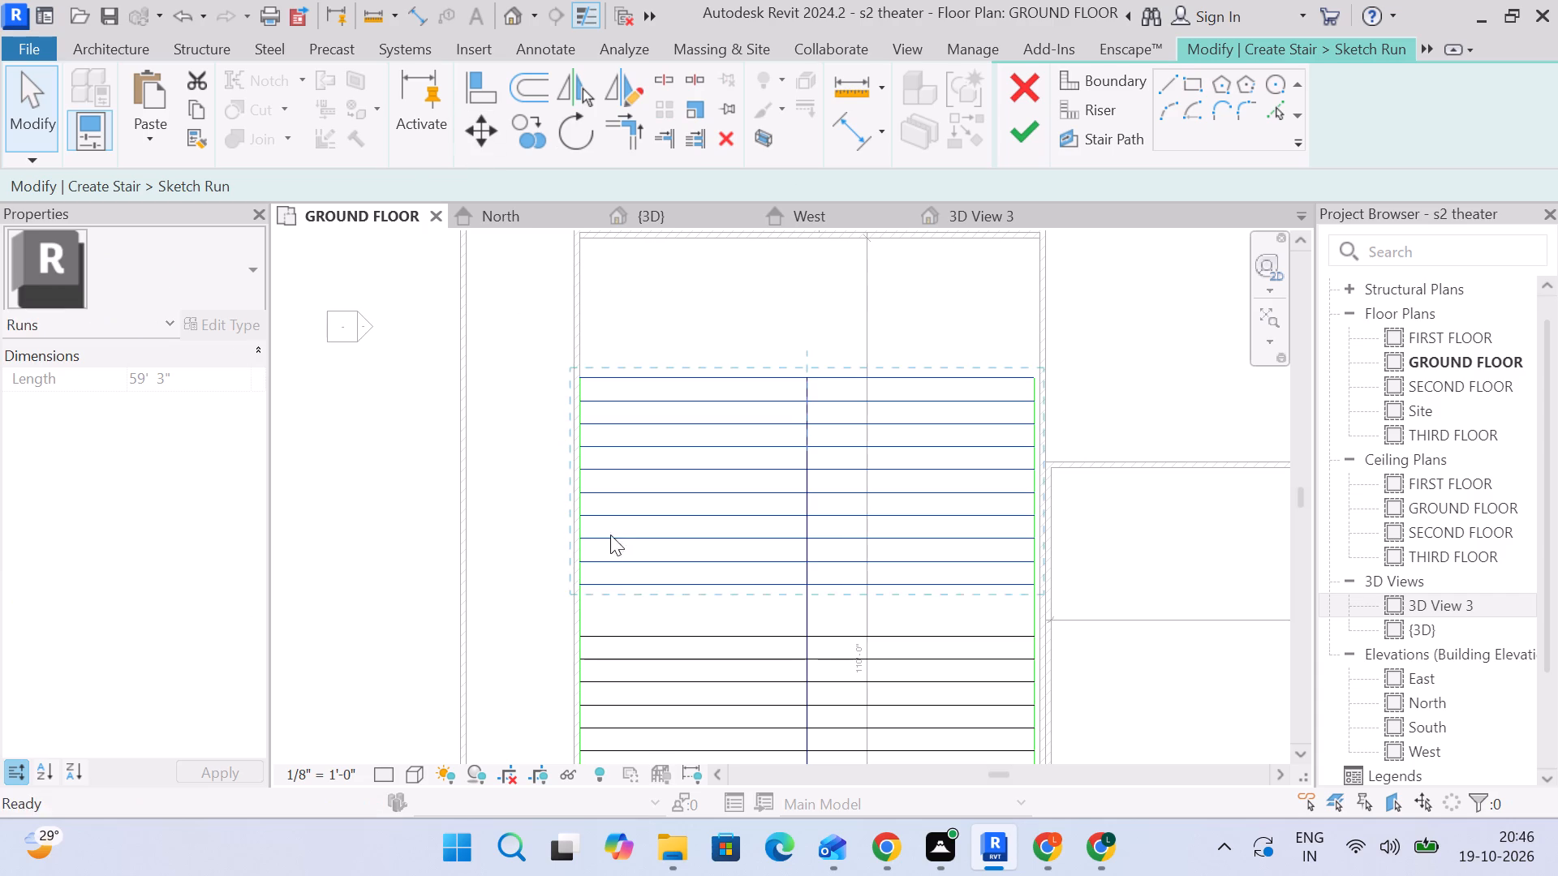
pyautogui.scroll(4, 596, 593)
pyautogui.click(571, 579)
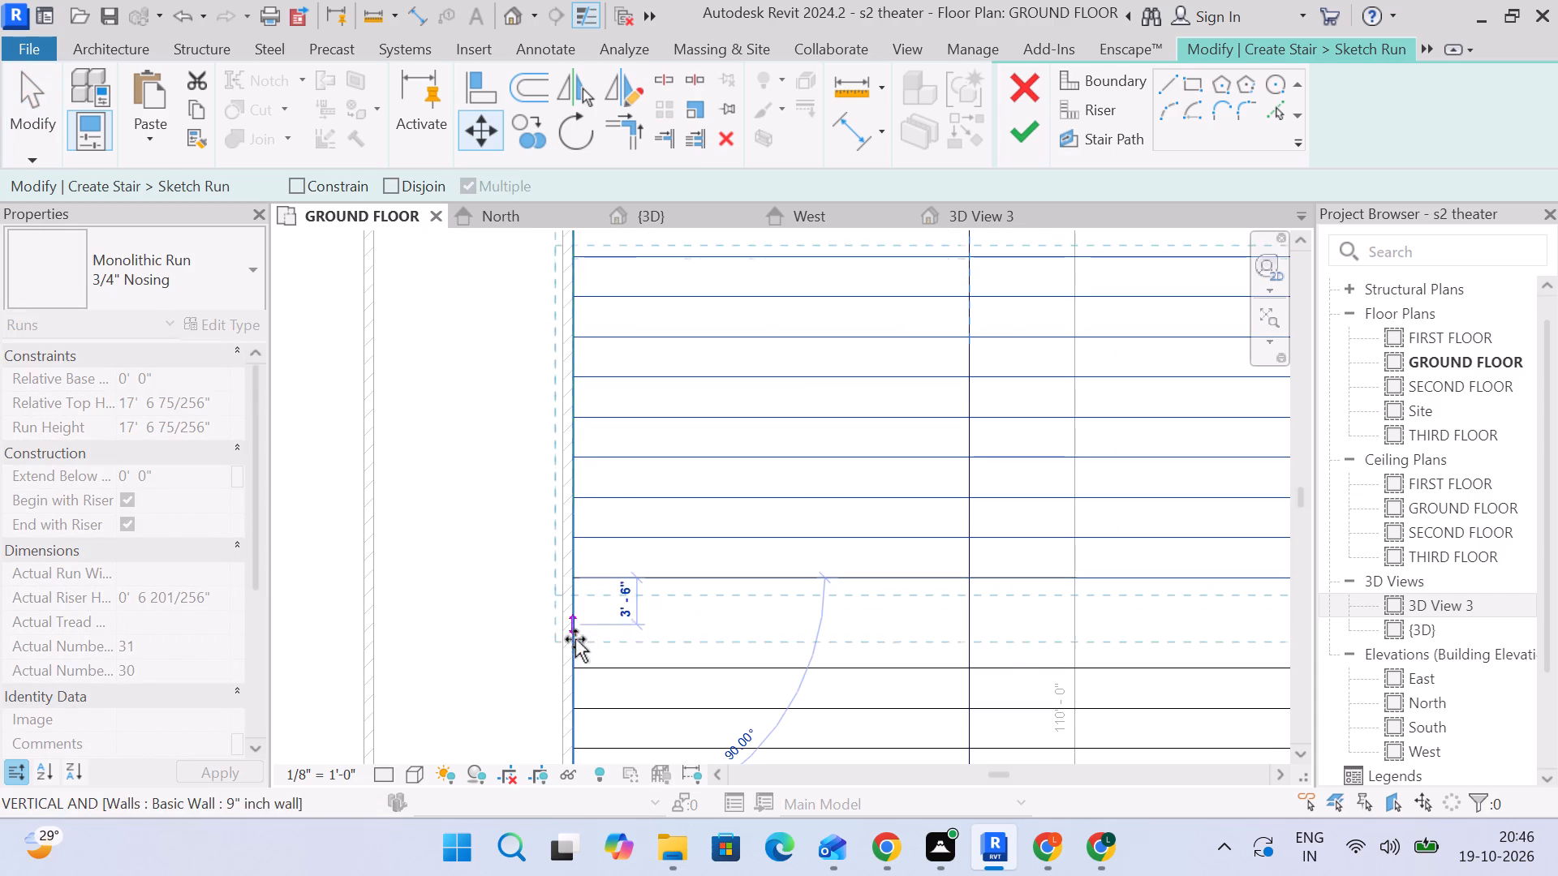
pyautogui.moveTo(575, 644); pyautogui.dragTo(593, 496, button='middle')
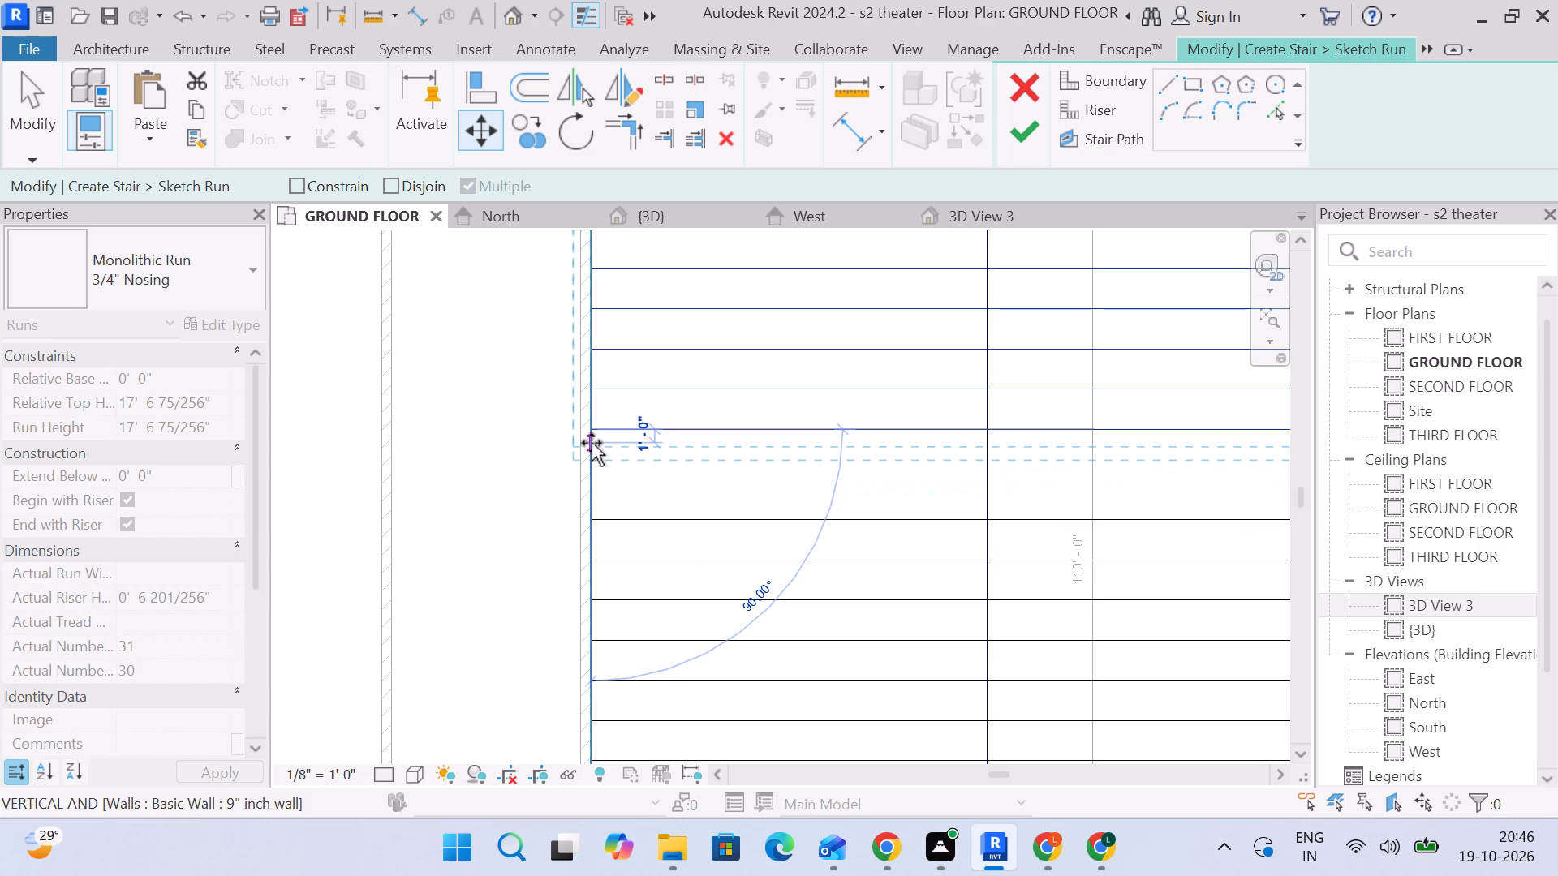
pyautogui.scroll(4, 592, 440)
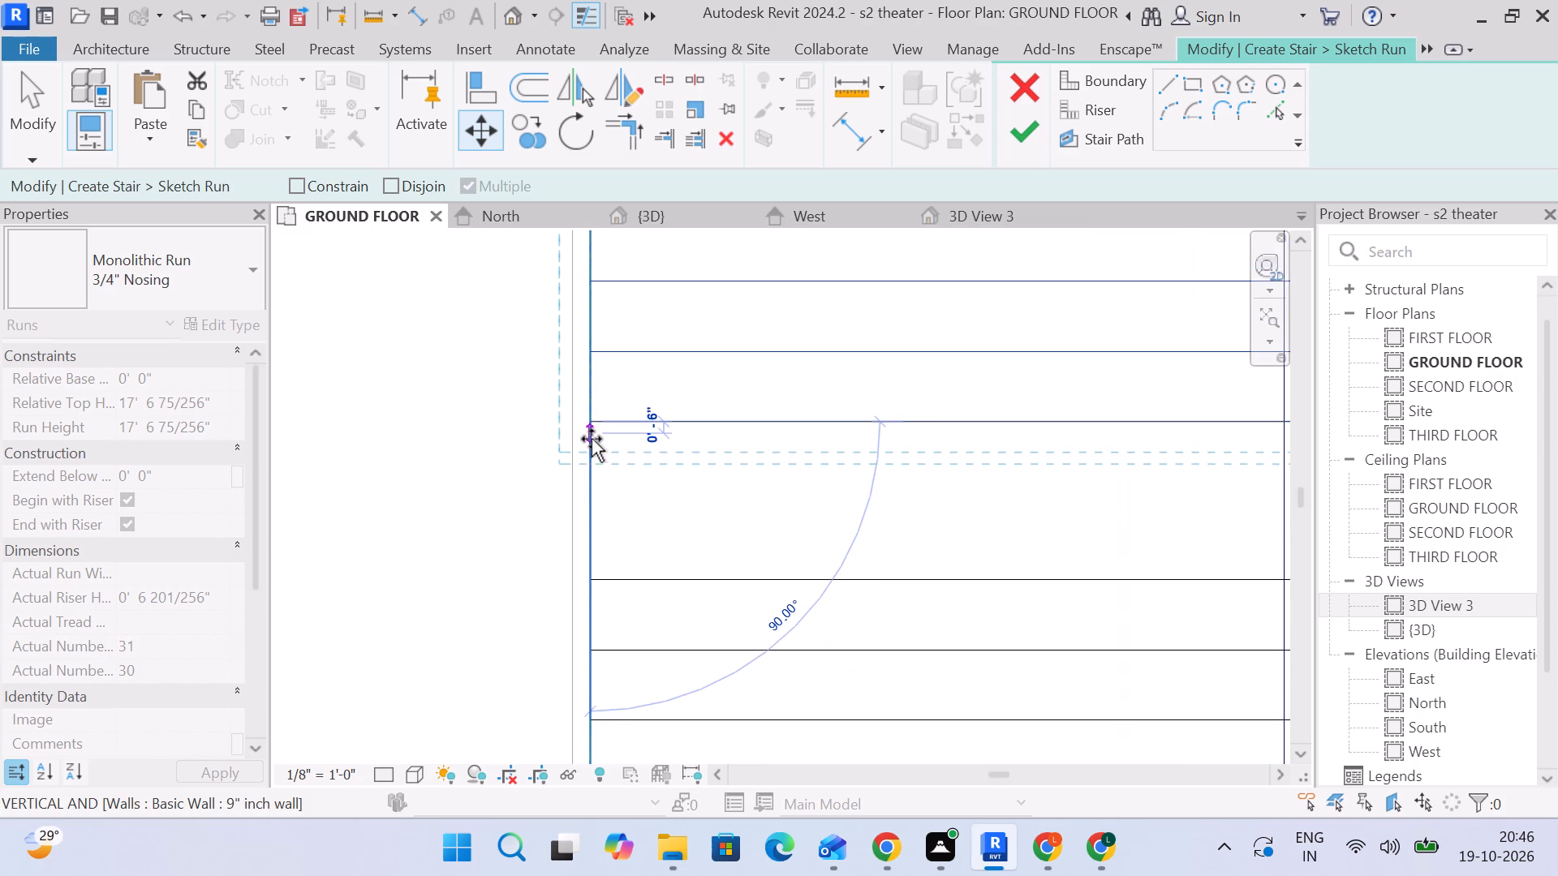
pyautogui.scroll(2, 592, 439)
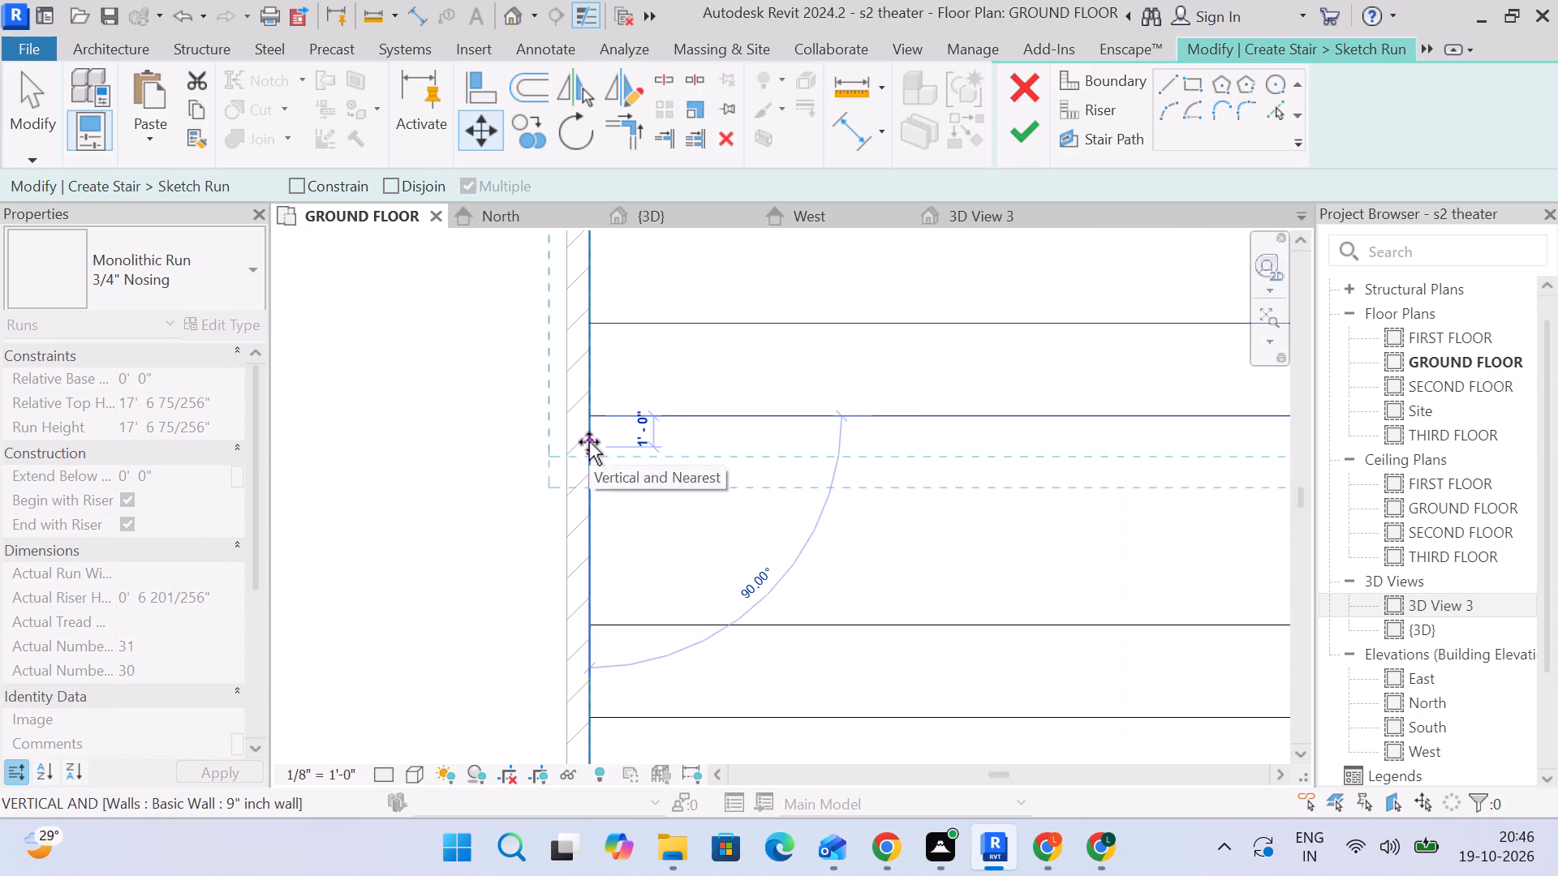
pyautogui.scroll(5, 589, 442)
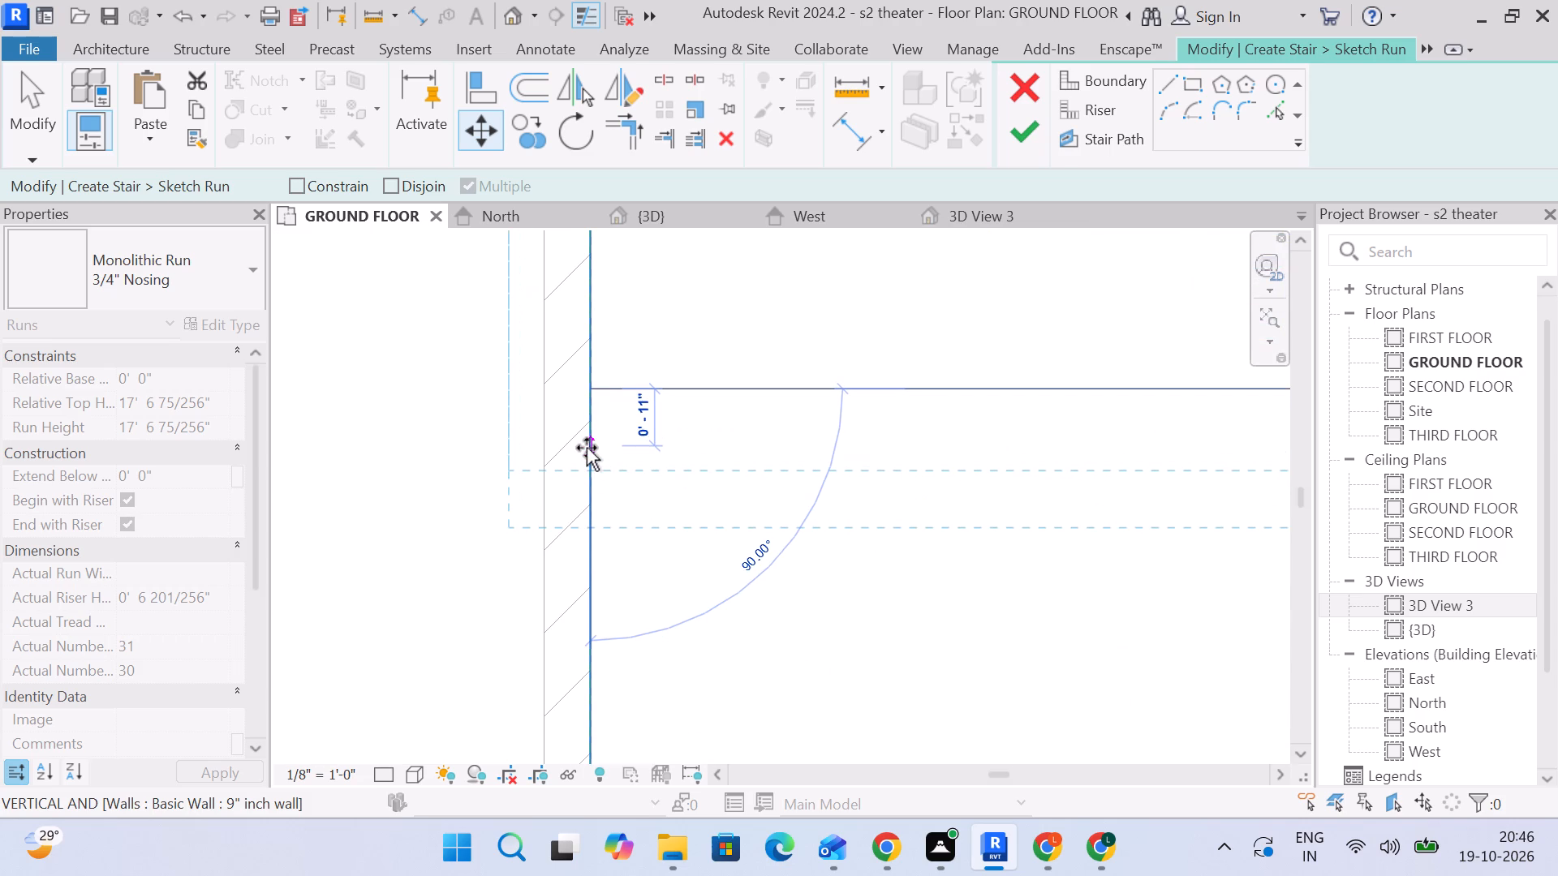
pyautogui.click(589, 436)
pyautogui.scroll(-2, 597, 436)
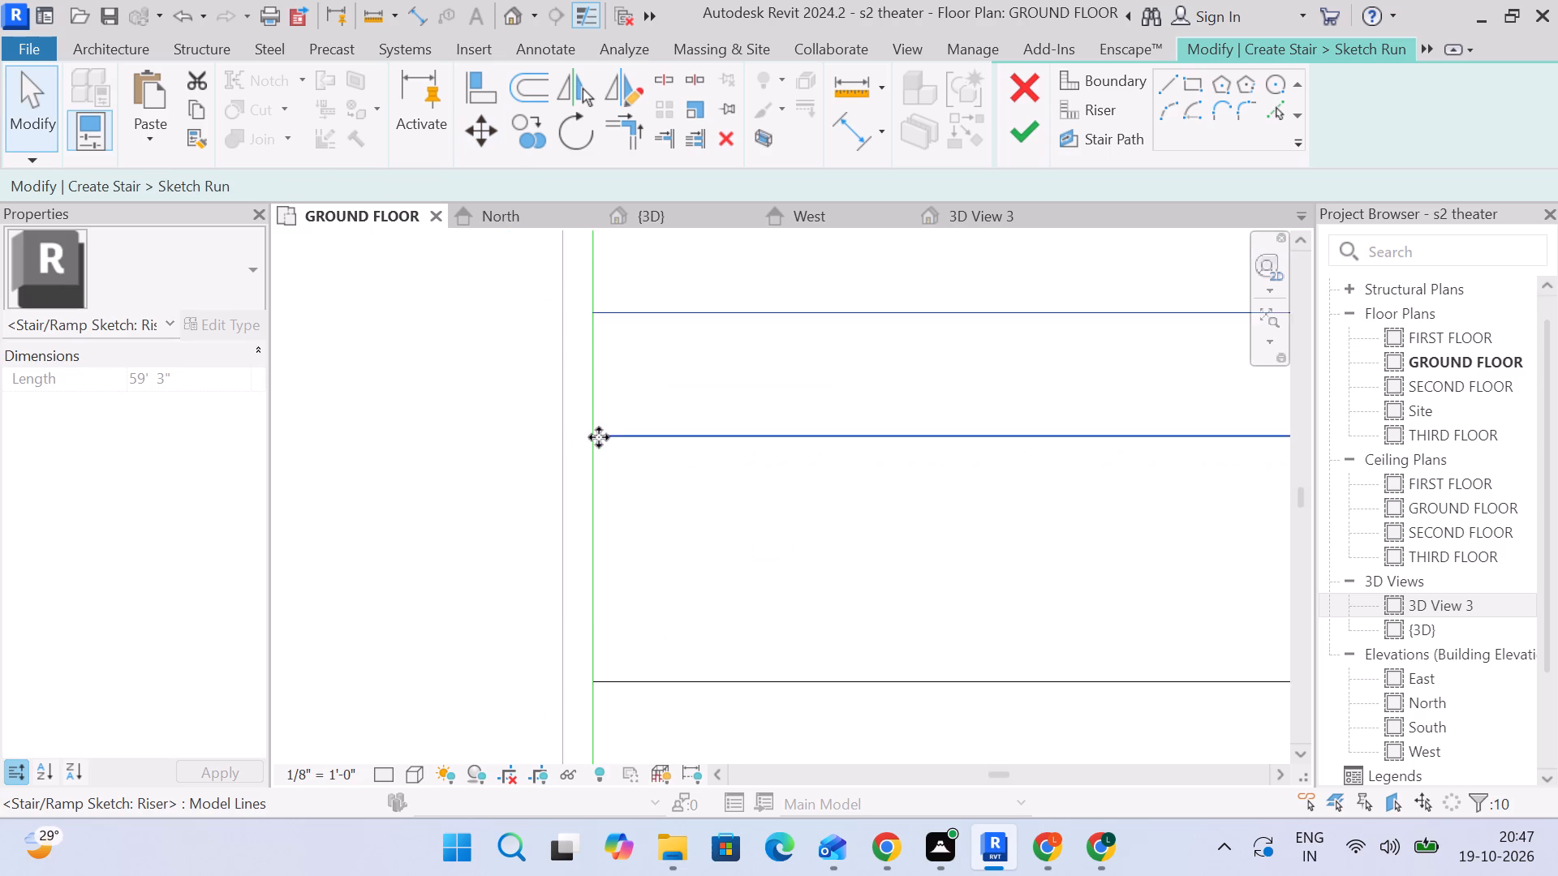
pyautogui.scroll(-8, 599, 437)
pyautogui.moveTo(657, 500); pyautogui.dragTo(570, 474, button='middle')
pyautogui.scroll(-7, 563, 455)
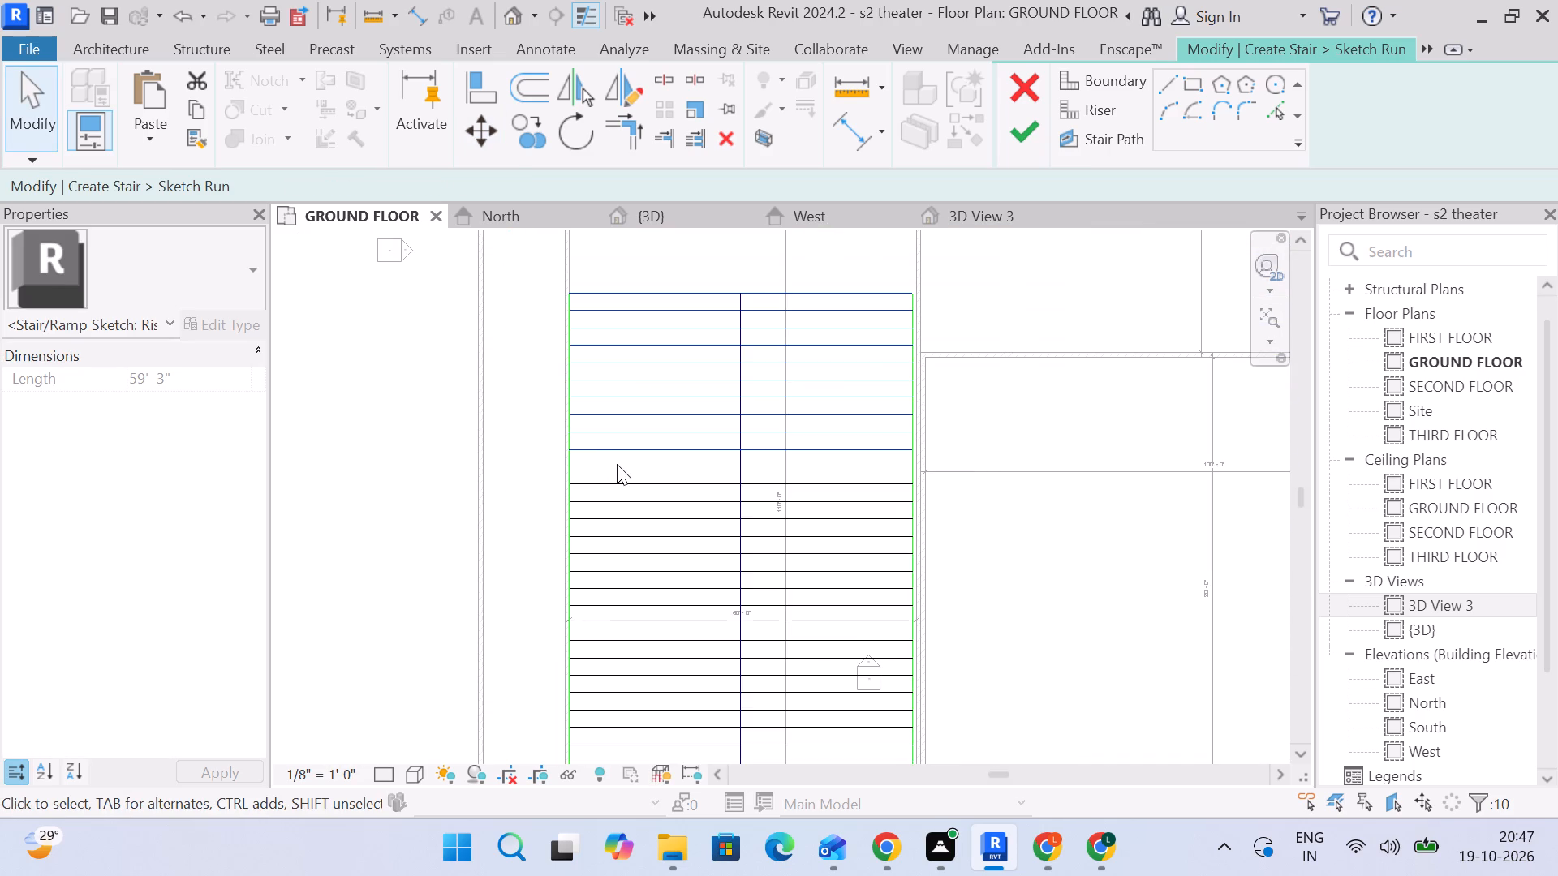
pyautogui.click(437, 436)
# Add a riser line offset 3'-0" above the topmost riser of the run.
pyautogui.scroll(5, 629, 476)
pyautogui.moveTo(635, 458); pyautogui.dragTo(616, 562, button='middle')
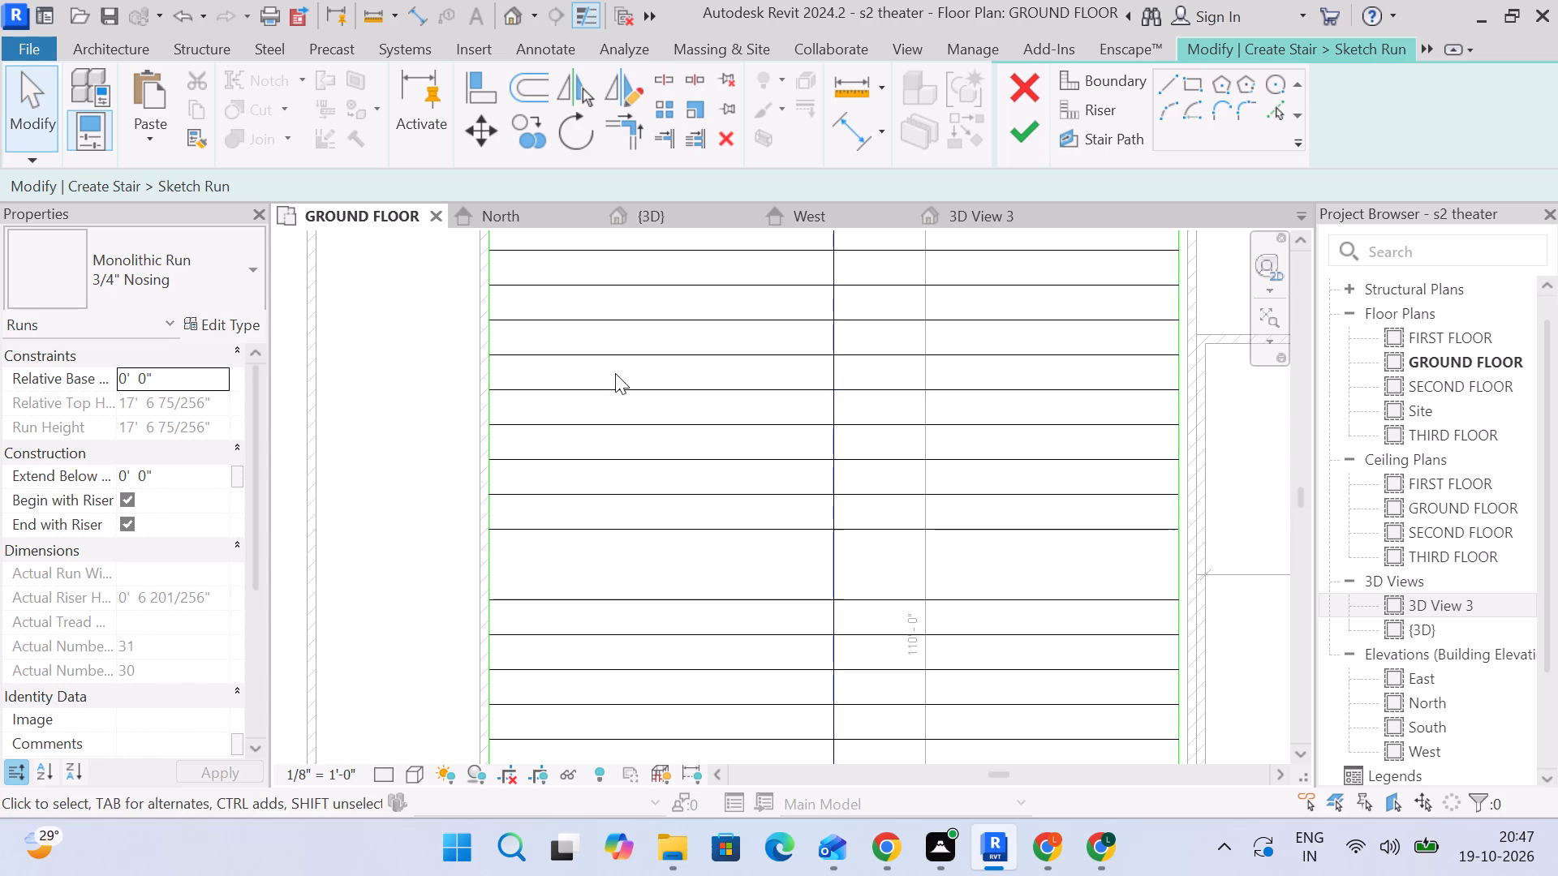
pyautogui.moveTo(590, 264); pyautogui.dragTo(589, 272, button='middle')
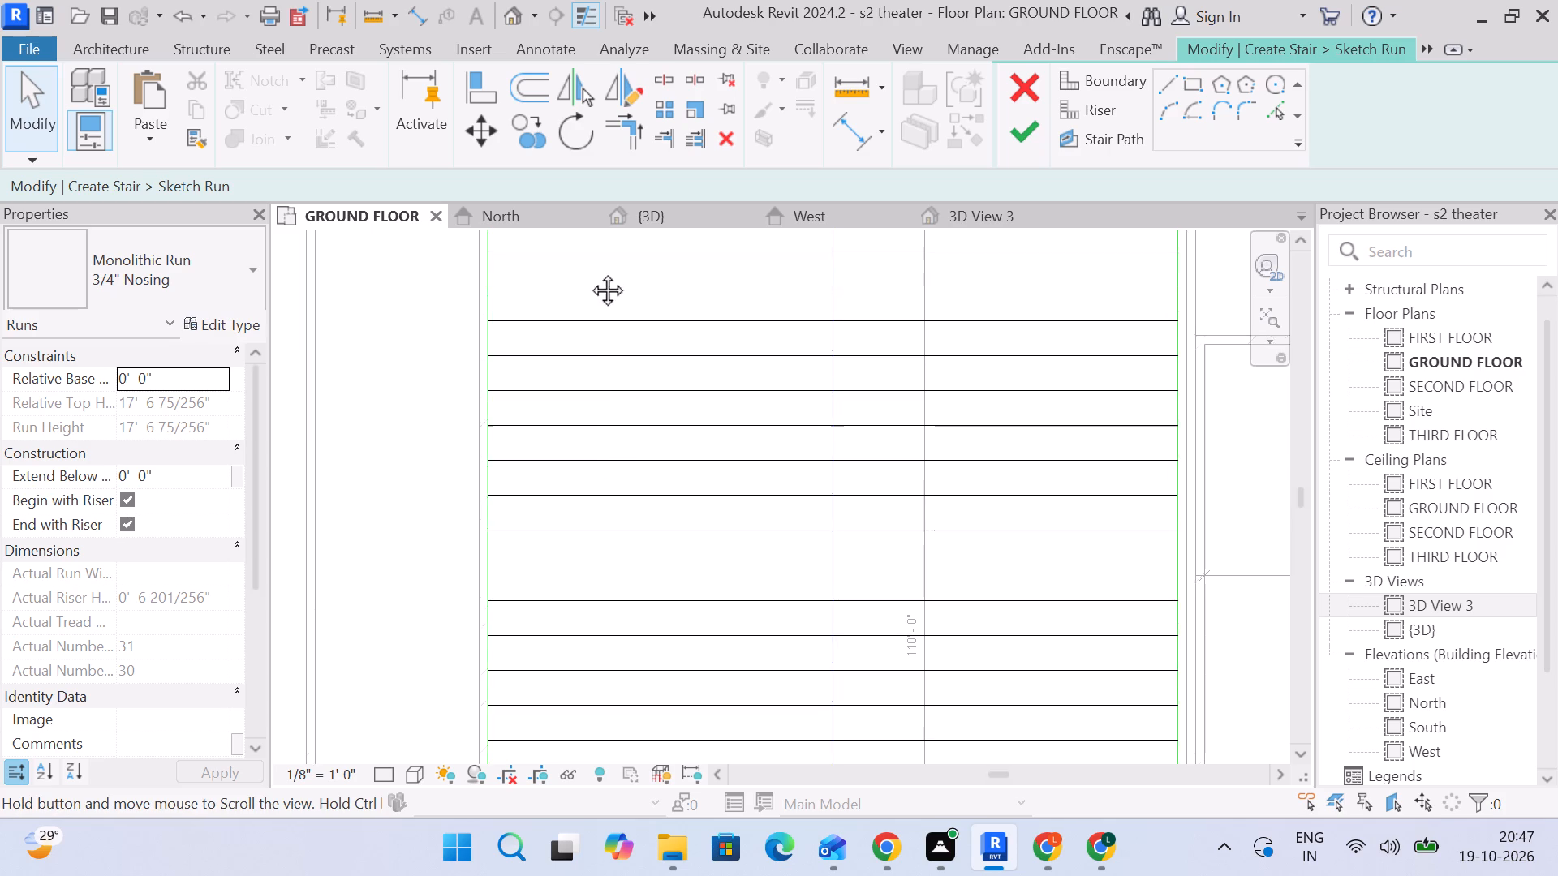
pyautogui.moveTo(589, 272); pyautogui.dragTo(600, 401, button='middle')
pyautogui.moveTo(600, 365); pyautogui.dragTo(607, 446, button='middle')
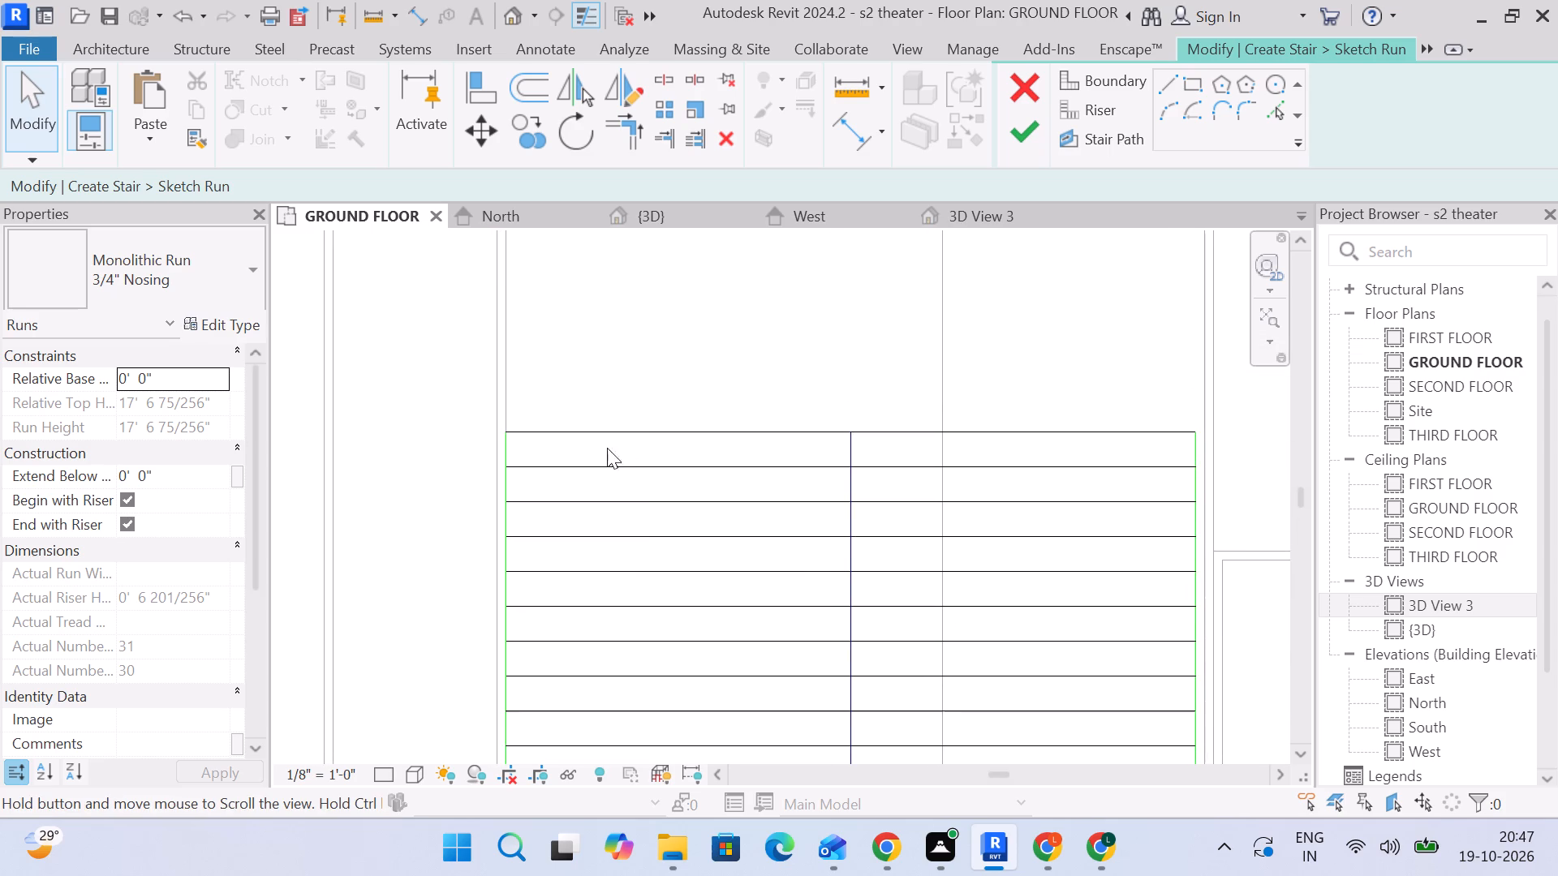
pyautogui.click(1274, 106)
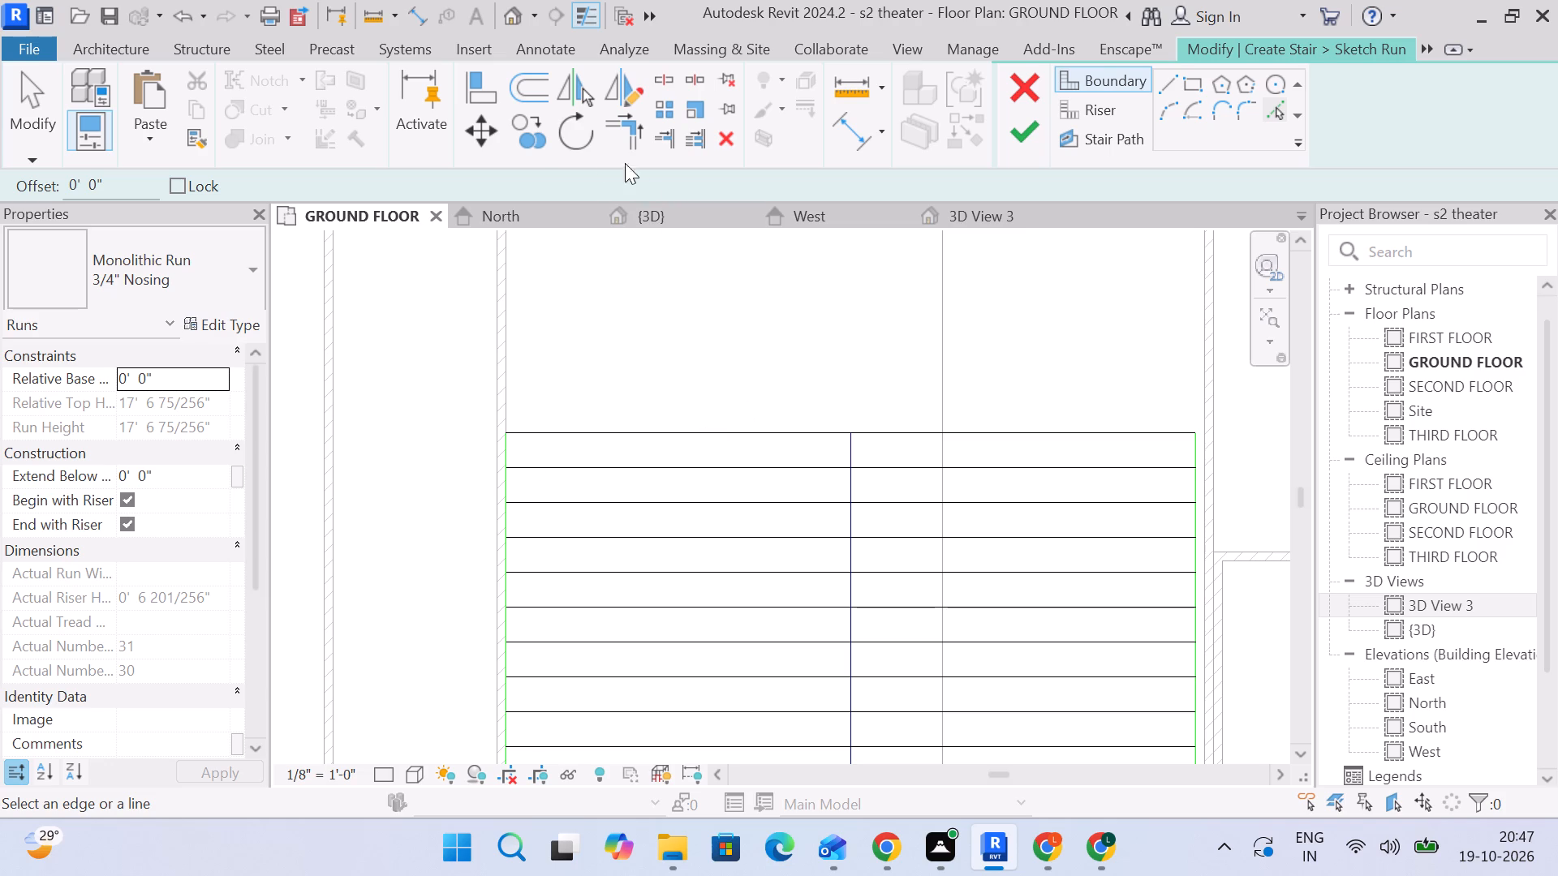
pyautogui.click(488, 138)
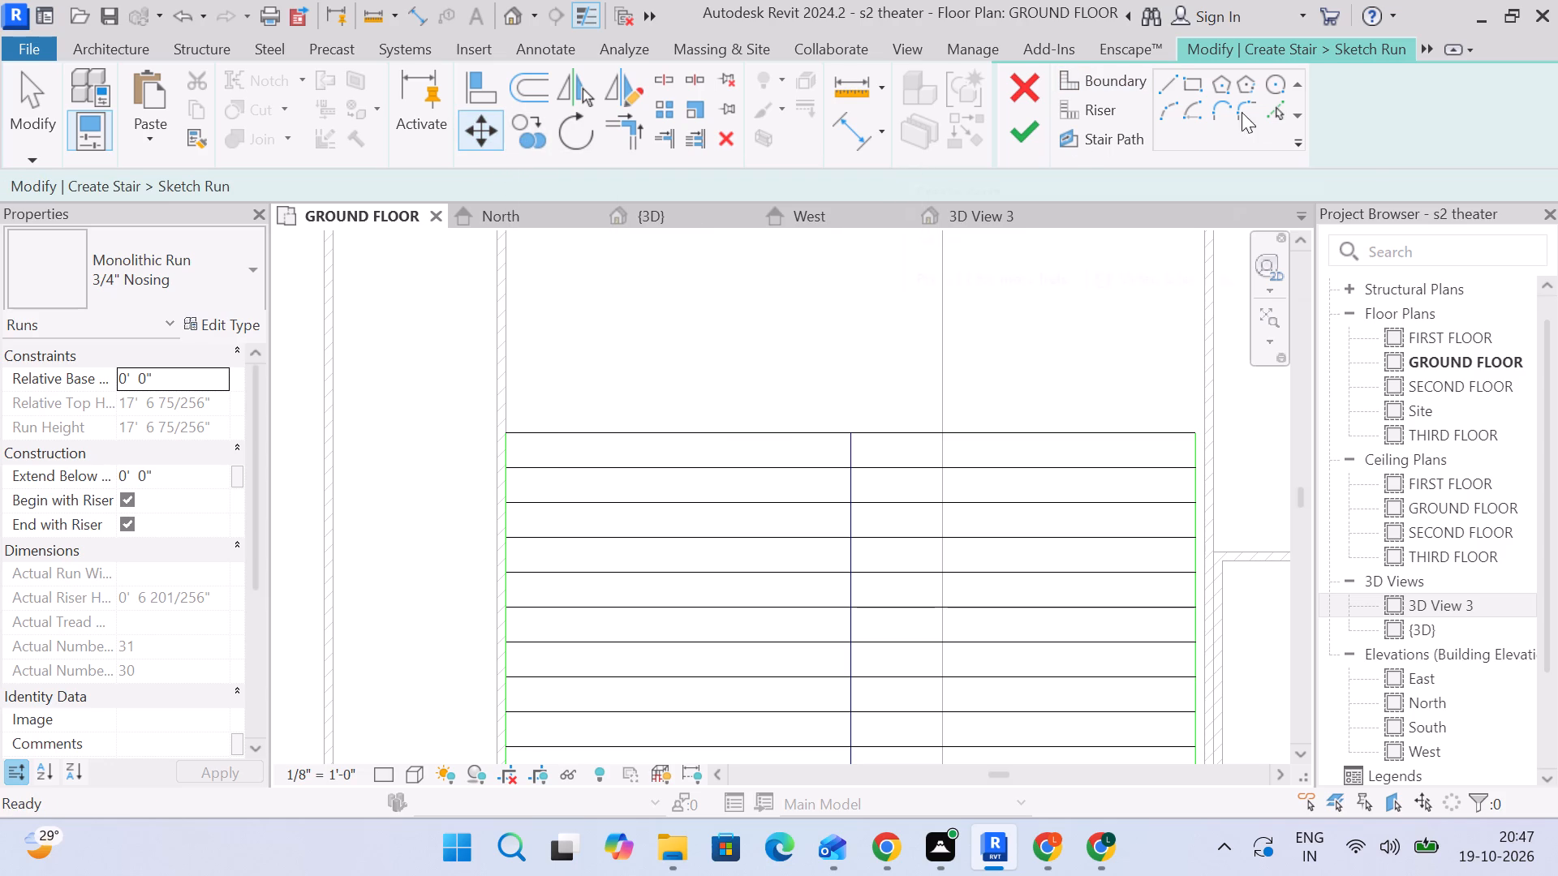
pyautogui.click(1278, 105)
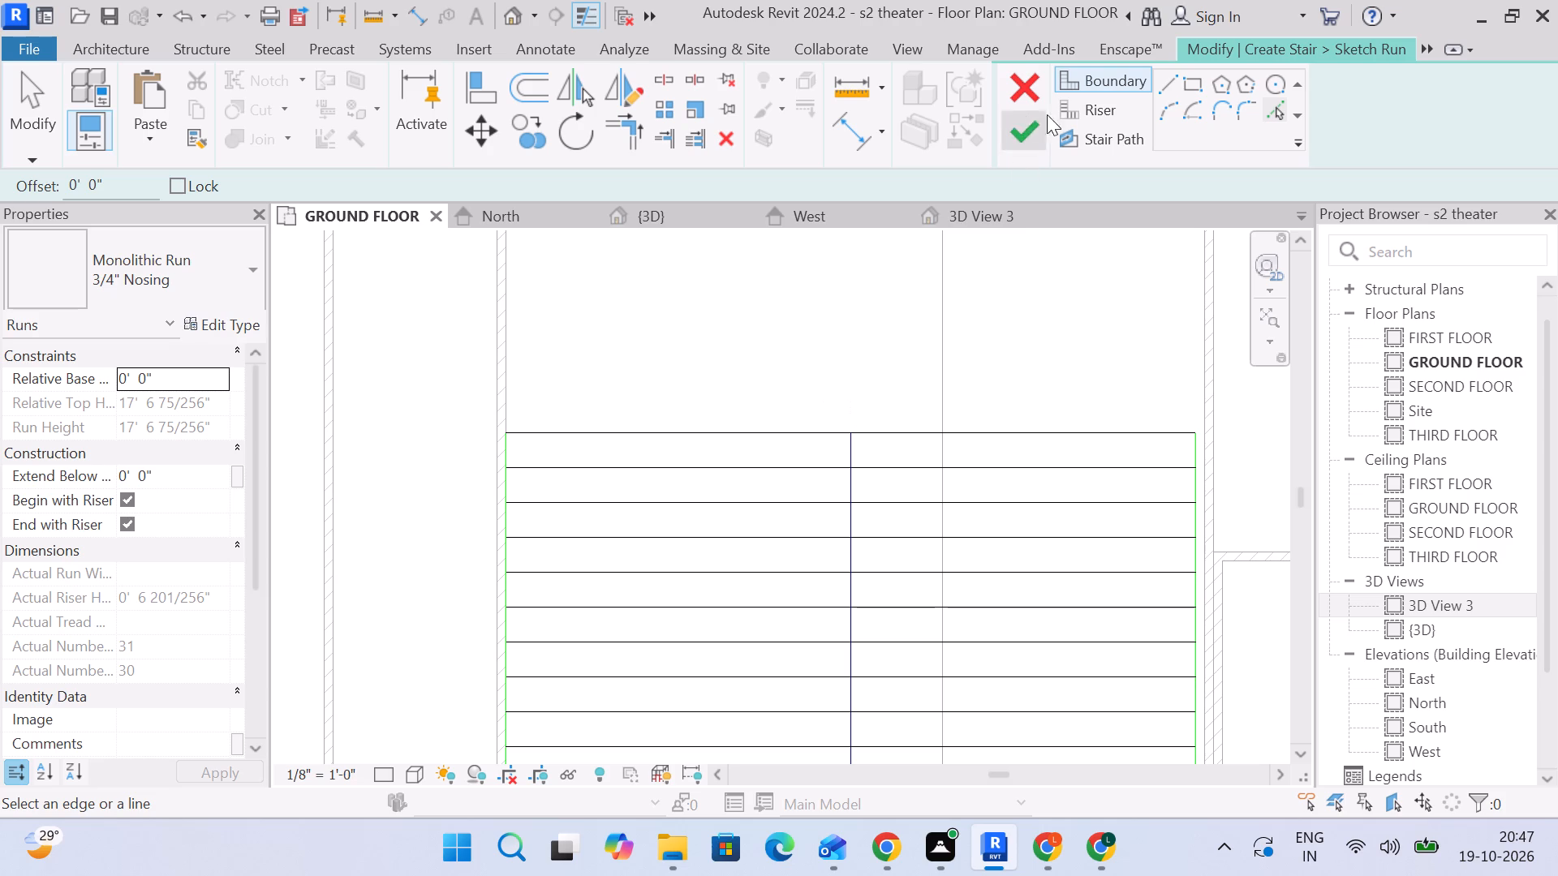
pyautogui.click(1081, 114)
pyautogui.click(1279, 118)
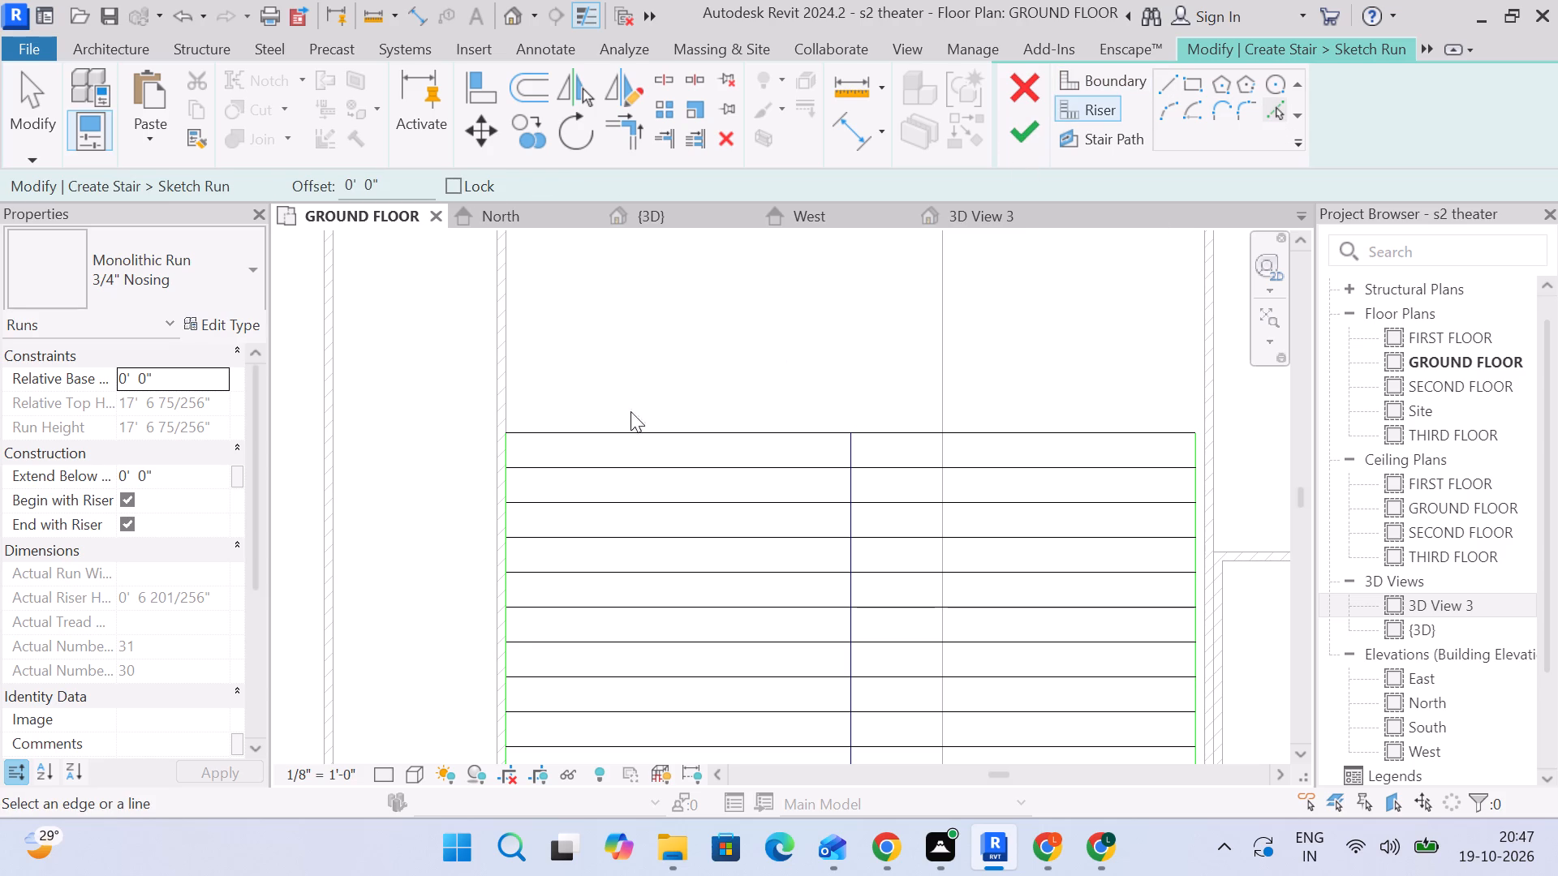
pyautogui.moveTo(432, 187); pyautogui.dragTo(295, 191)
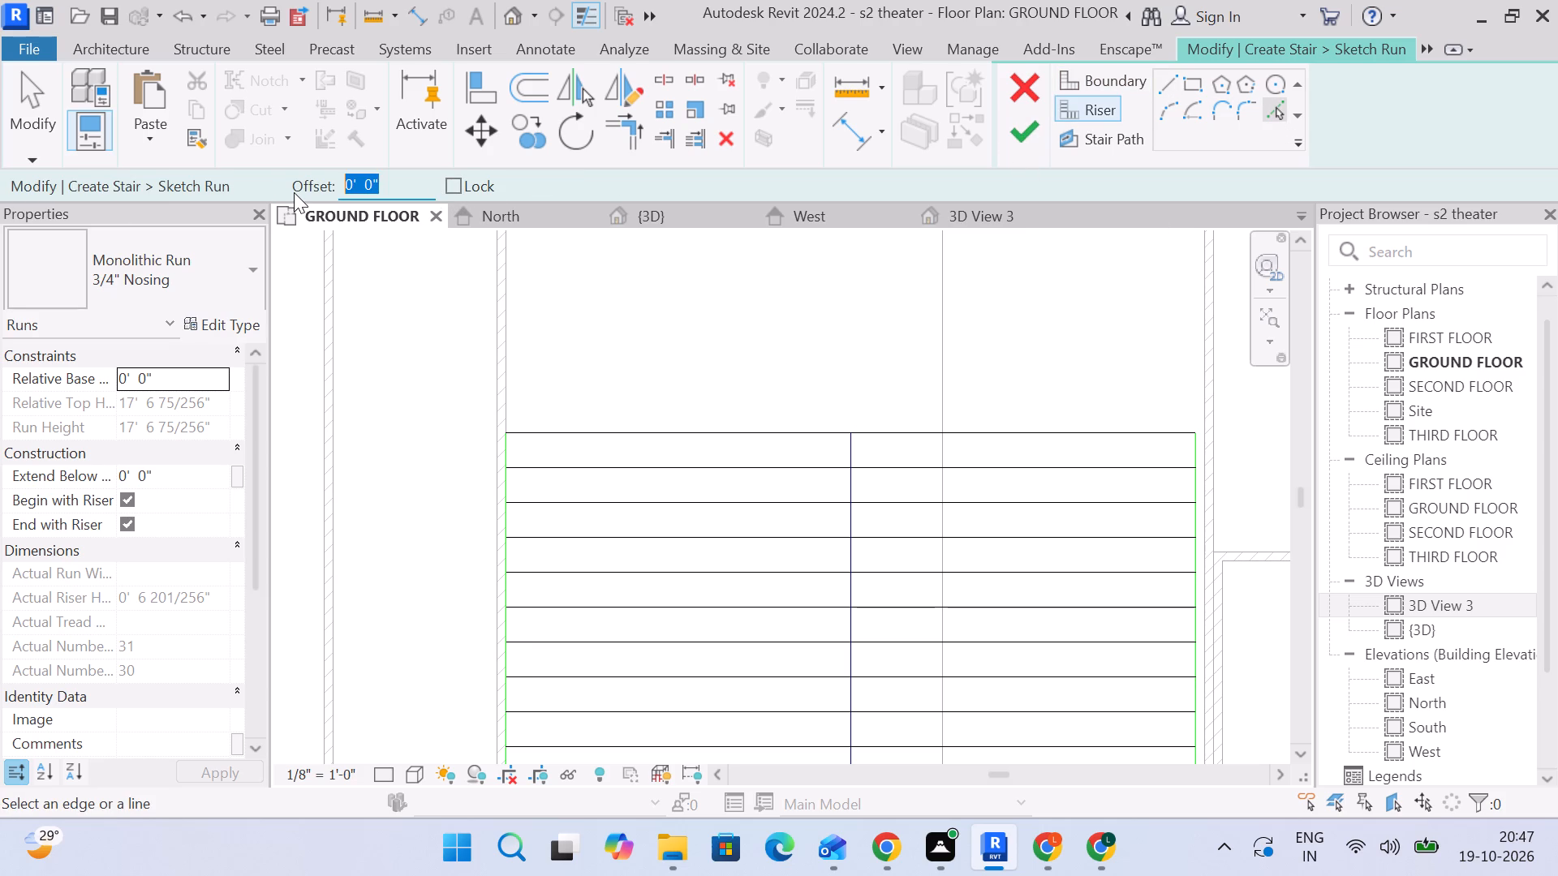
pyautogui.press('1')
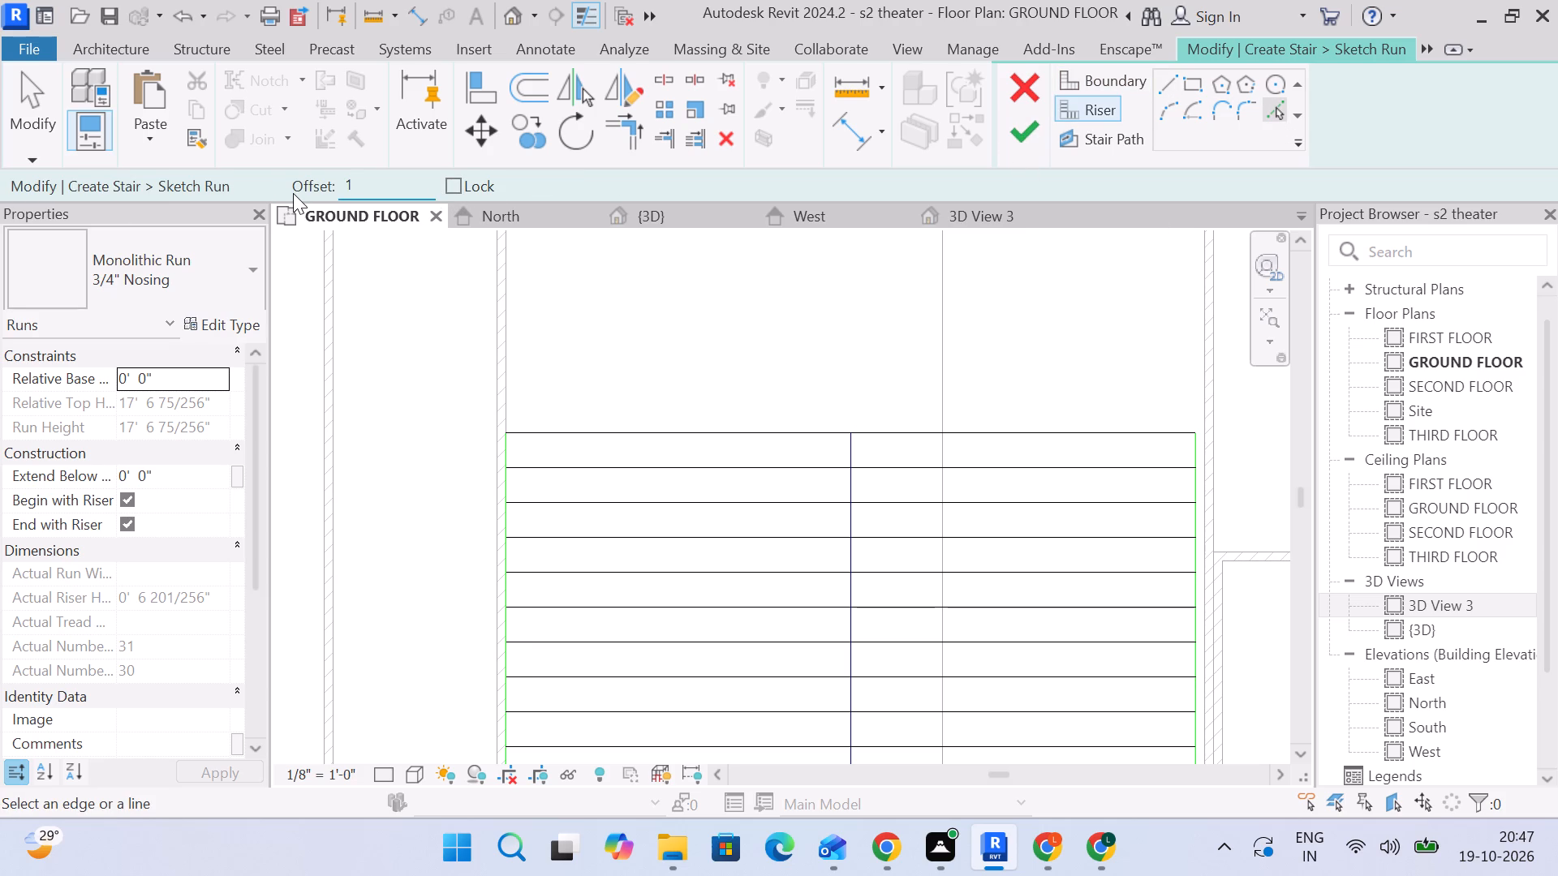
pyautogui.press('BackSpace')
pyautogui.press('3')
pyautogui.press('Return')
pyautogui.click(555, 427)
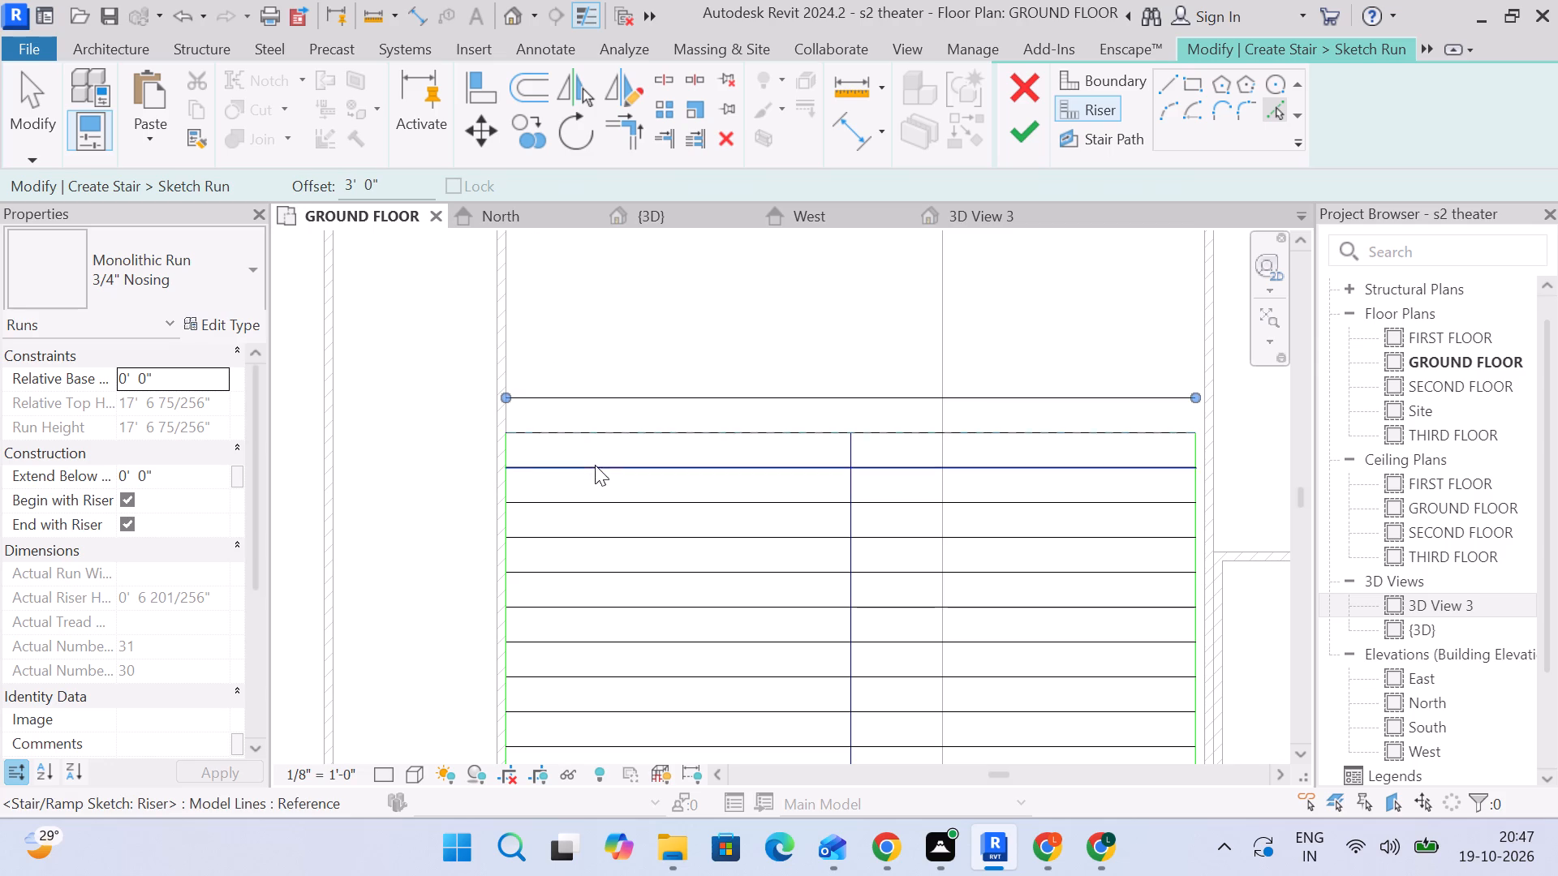
pyautogui.click(16, 122)
# Extend the upper ends of both side boundary lines of the run to the added top riser.
pyautogui.click(502, 505)
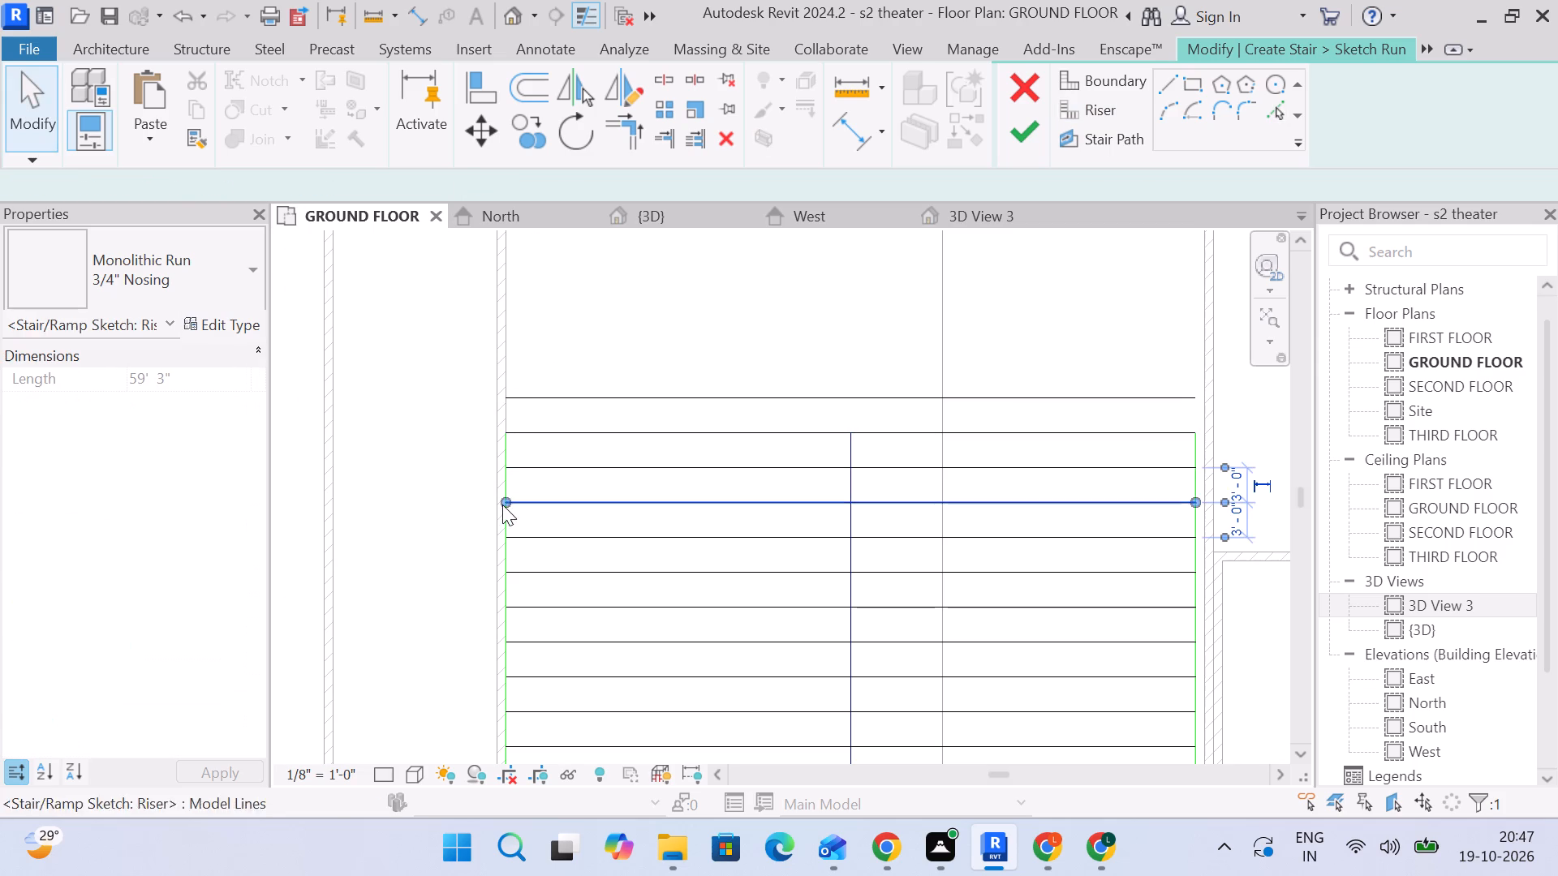
pyautogui.click(434, 460)
pyautogui.click(508, 457)
pyautogui.scroll(4, 506, 435)
pyautogui.moveTo(507, 434); pyautogui.dragTo(498, 466, button='middle')
pyautogui.moveTo(497, 459); pyautogui.dragTo(497, 404)
pyautogui.scroll(-5, 541, 437)
pyautogui.moveTo(770, 492); pyautogui.dragTo(381, 457, button='middle')
pyautogui.scroll(5, 739, 446)
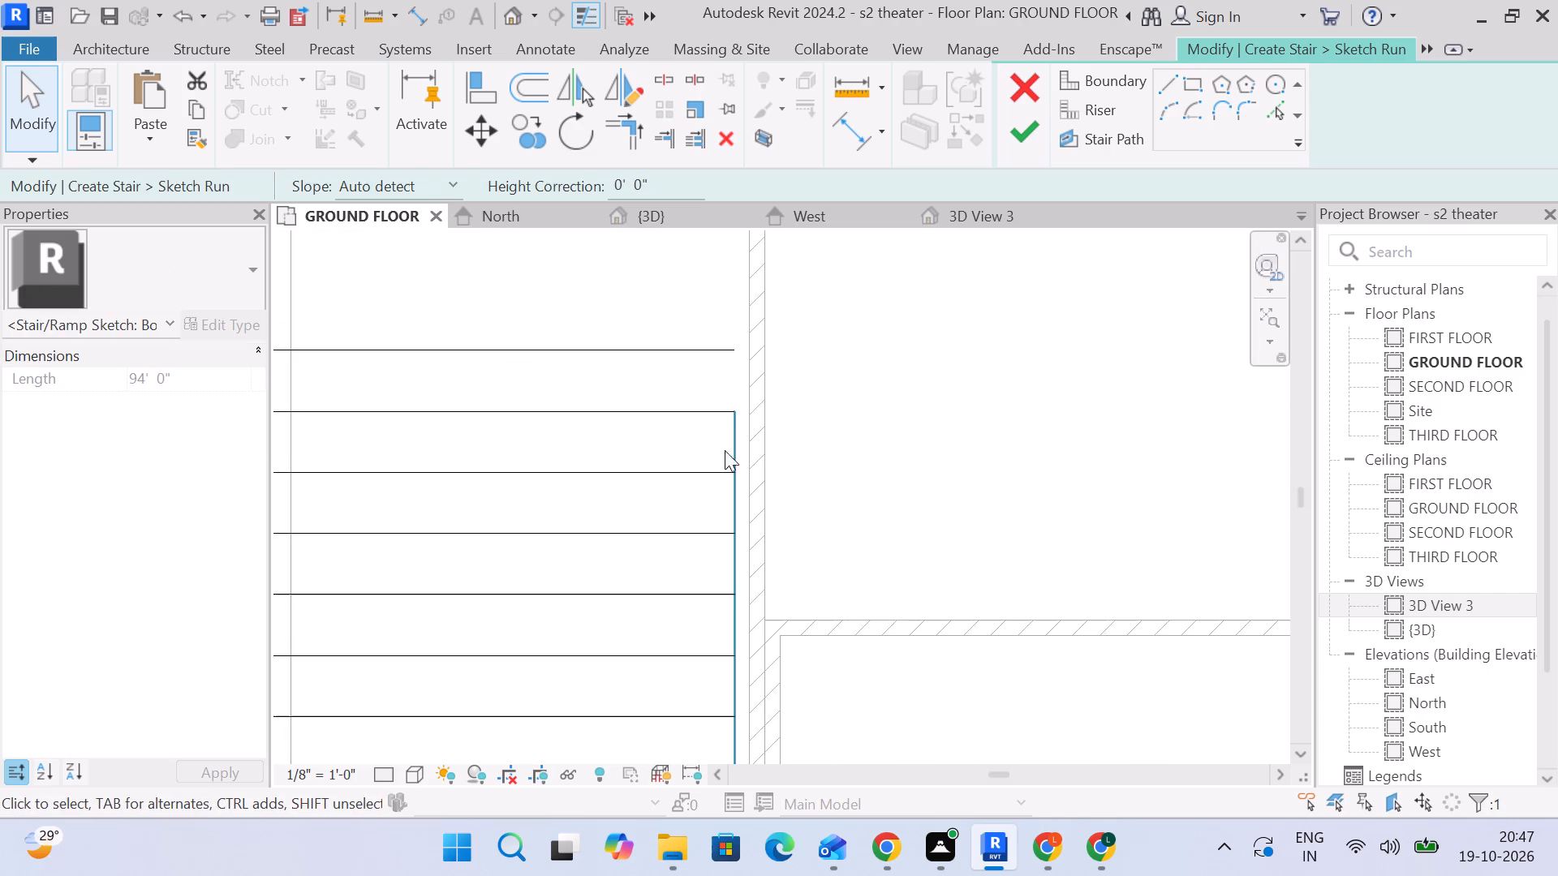
pyautogui.click(743, 449)
pyautogui.moveTo(734, 411); pyautogui.dragTo(741, 348)
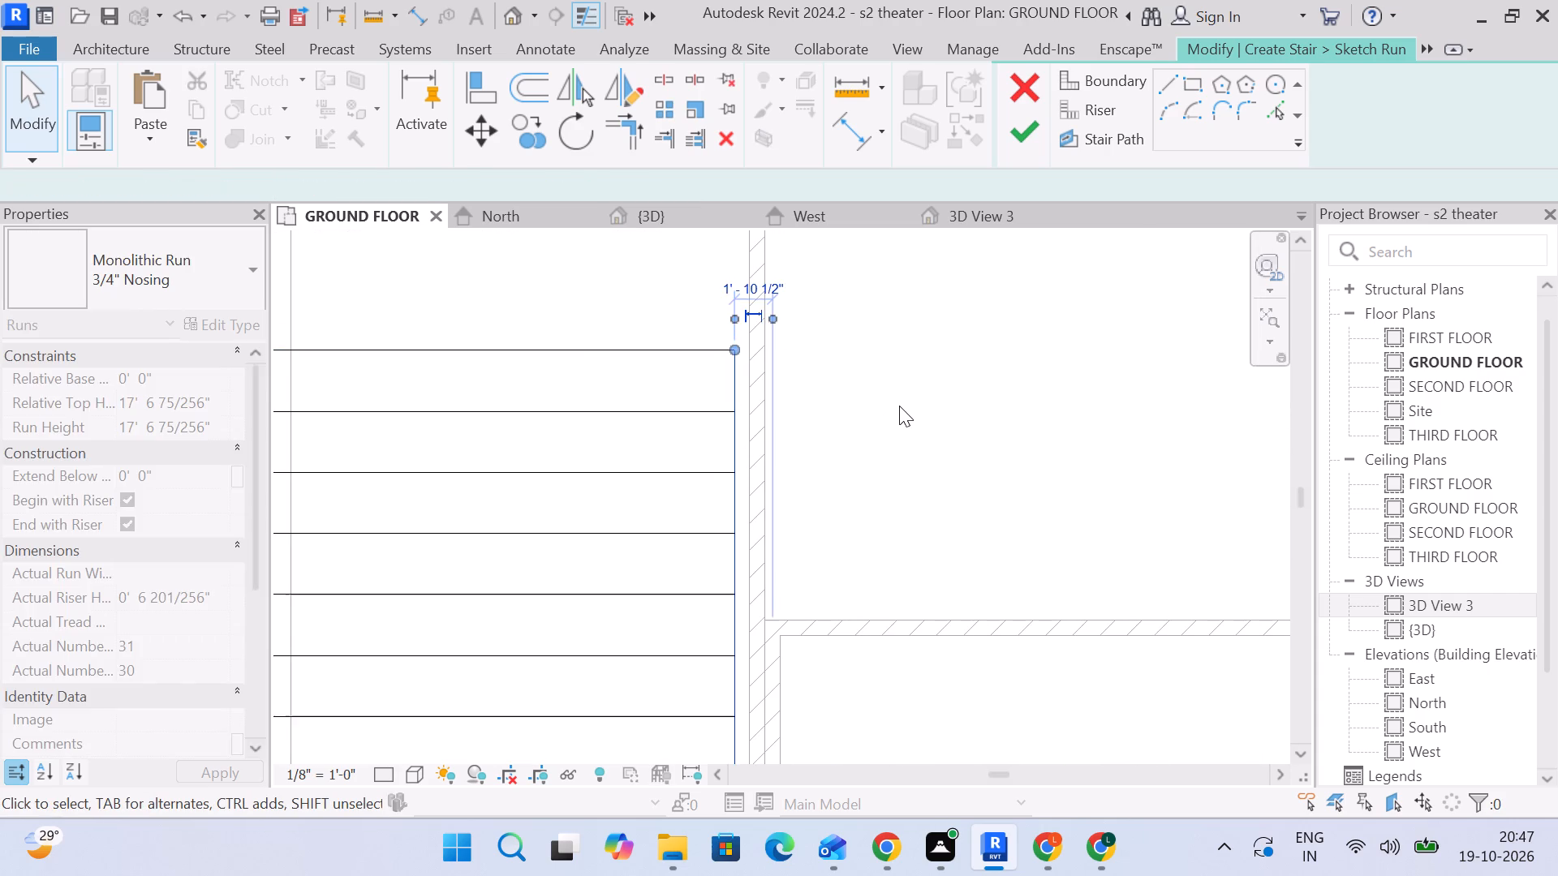
pyautogui.click(900, 406)
pyautogui.scroll(-9, 901, 407)
pyautogui.scroll(4, 608, 447)
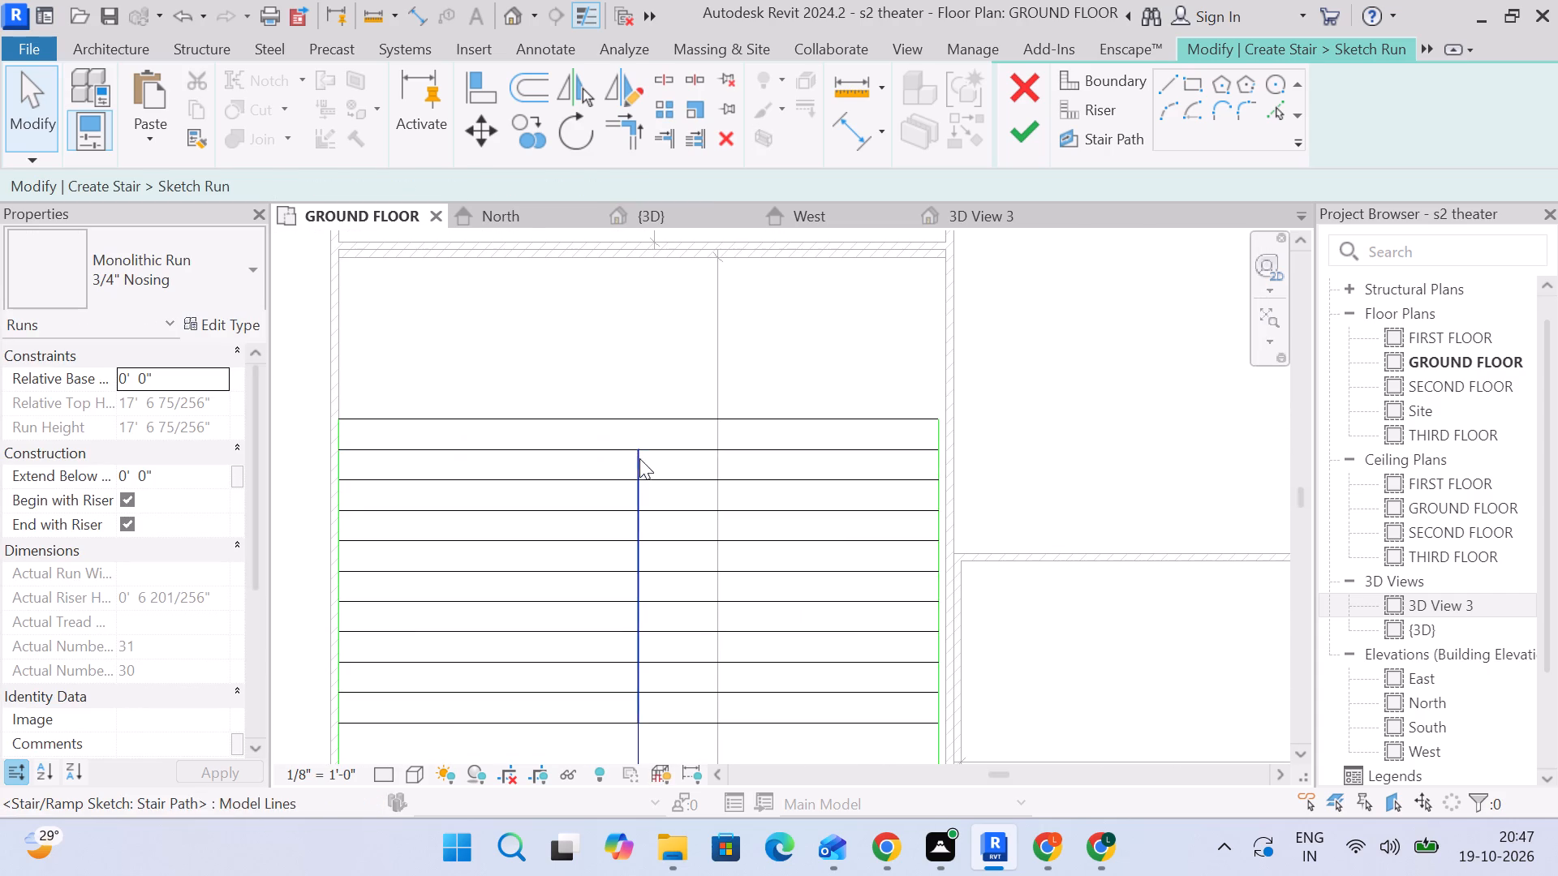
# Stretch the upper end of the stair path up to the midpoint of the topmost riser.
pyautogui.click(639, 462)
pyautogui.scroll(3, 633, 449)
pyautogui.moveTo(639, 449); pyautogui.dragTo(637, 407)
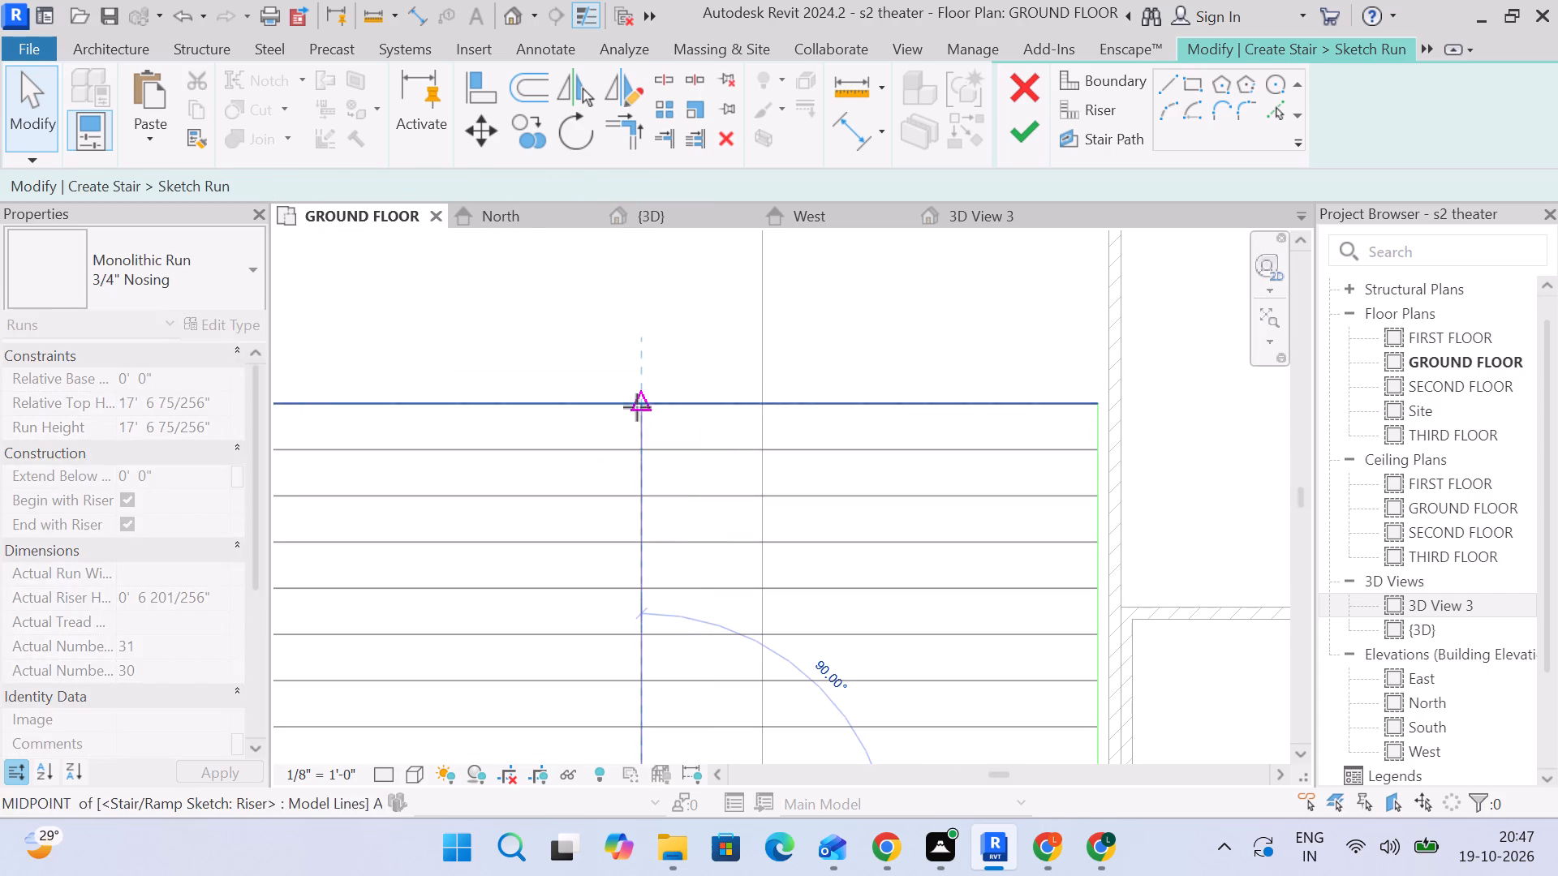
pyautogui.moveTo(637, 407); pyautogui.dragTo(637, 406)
# Delete all three segments of the existing stair path along the run.
pyautogui.scroll(-9, 650, 425)
pyautogui.scroll(9, 679, 588)
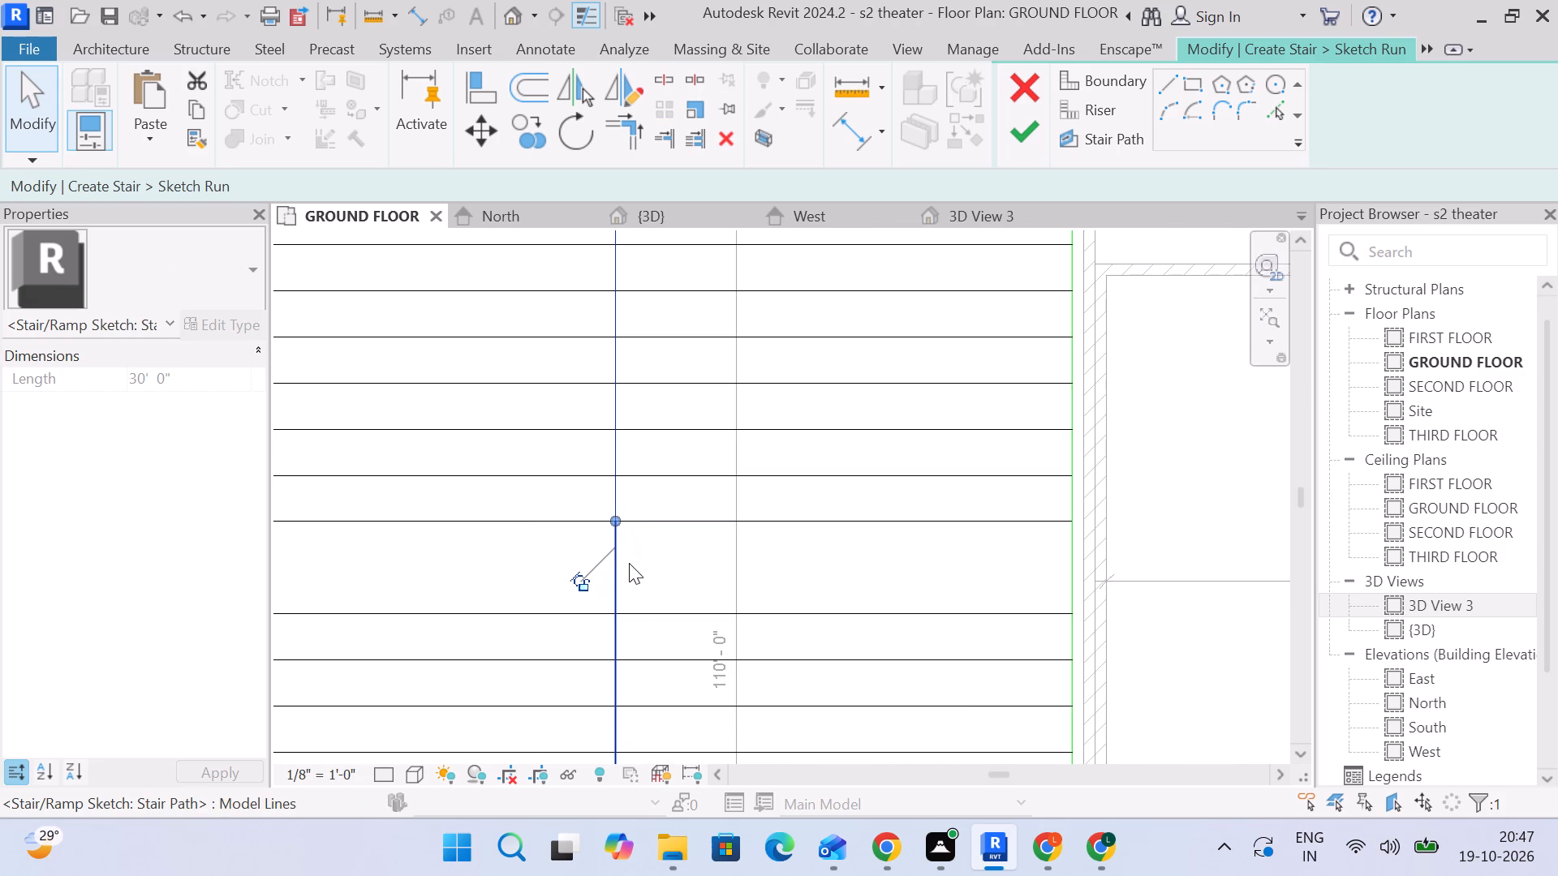
pyautogui.scroll(-3, 626, 561)
pyautogui.press('Delete')
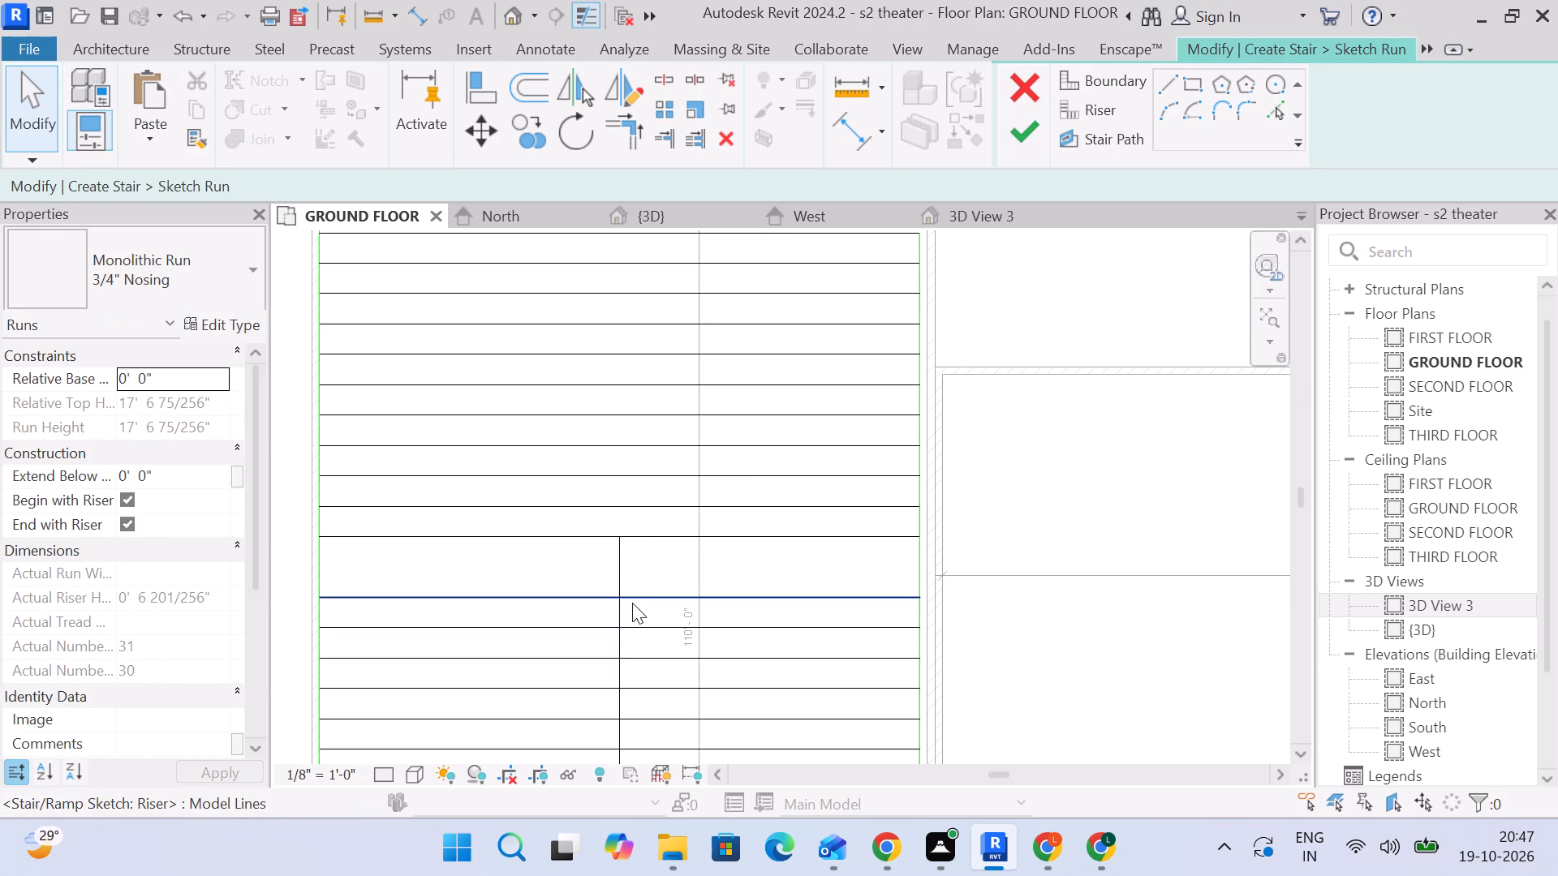
pyautogui.click(622, 573)
pyautogui.press('Delete')
pyautogui.scroll(-3, 662, 614)
pyautogui.moveTo(668, 582); pyautogui.dragTo(708, 323, button='middle')
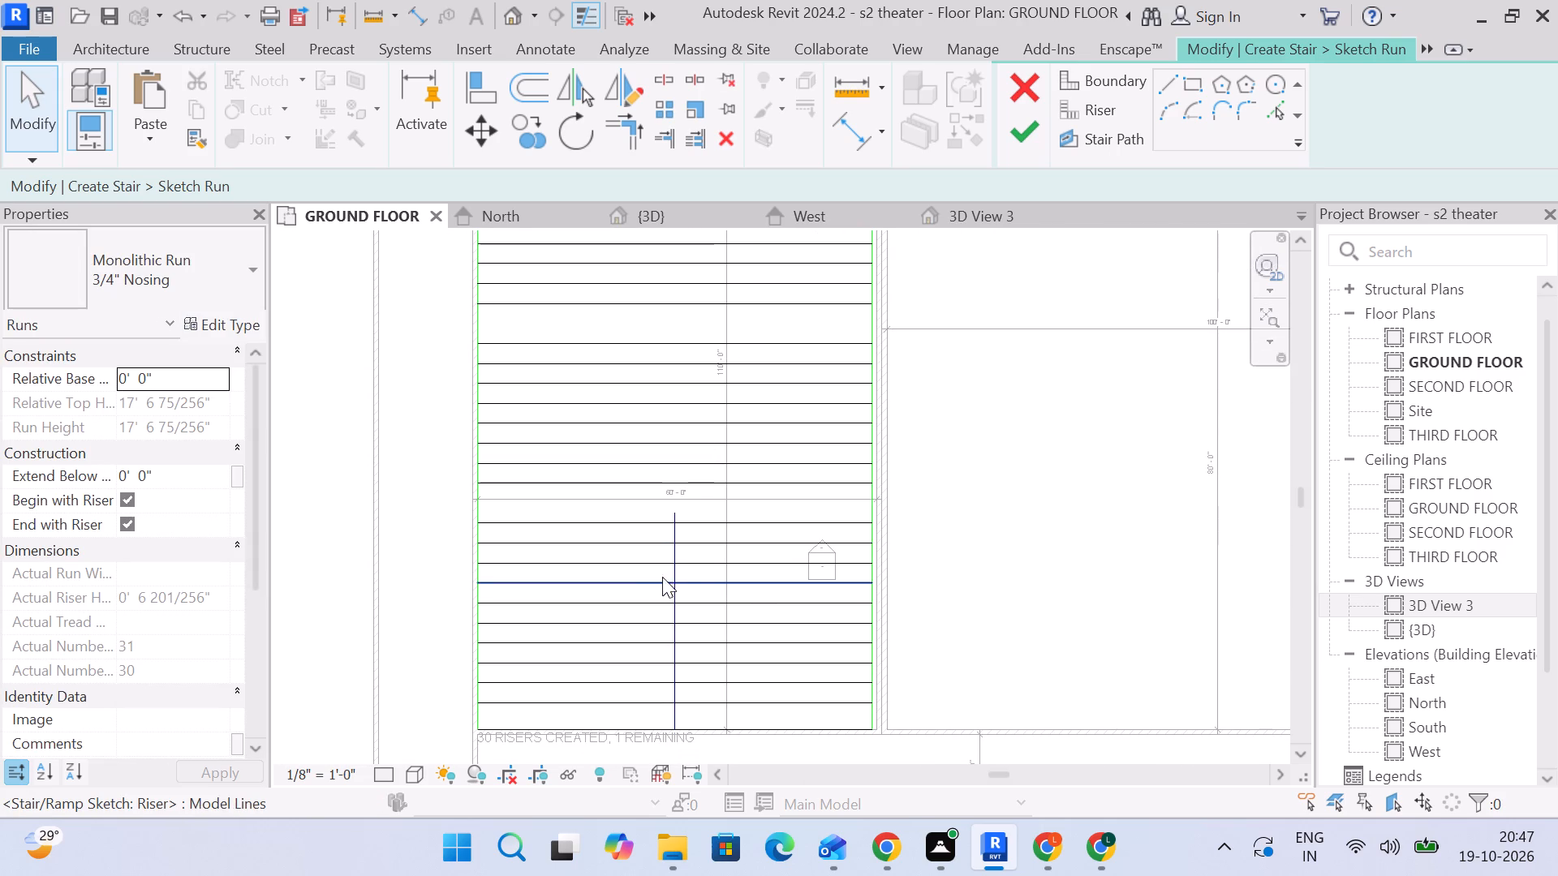
pyautogui.click(674, 574)
pyautogui.press('Delete')
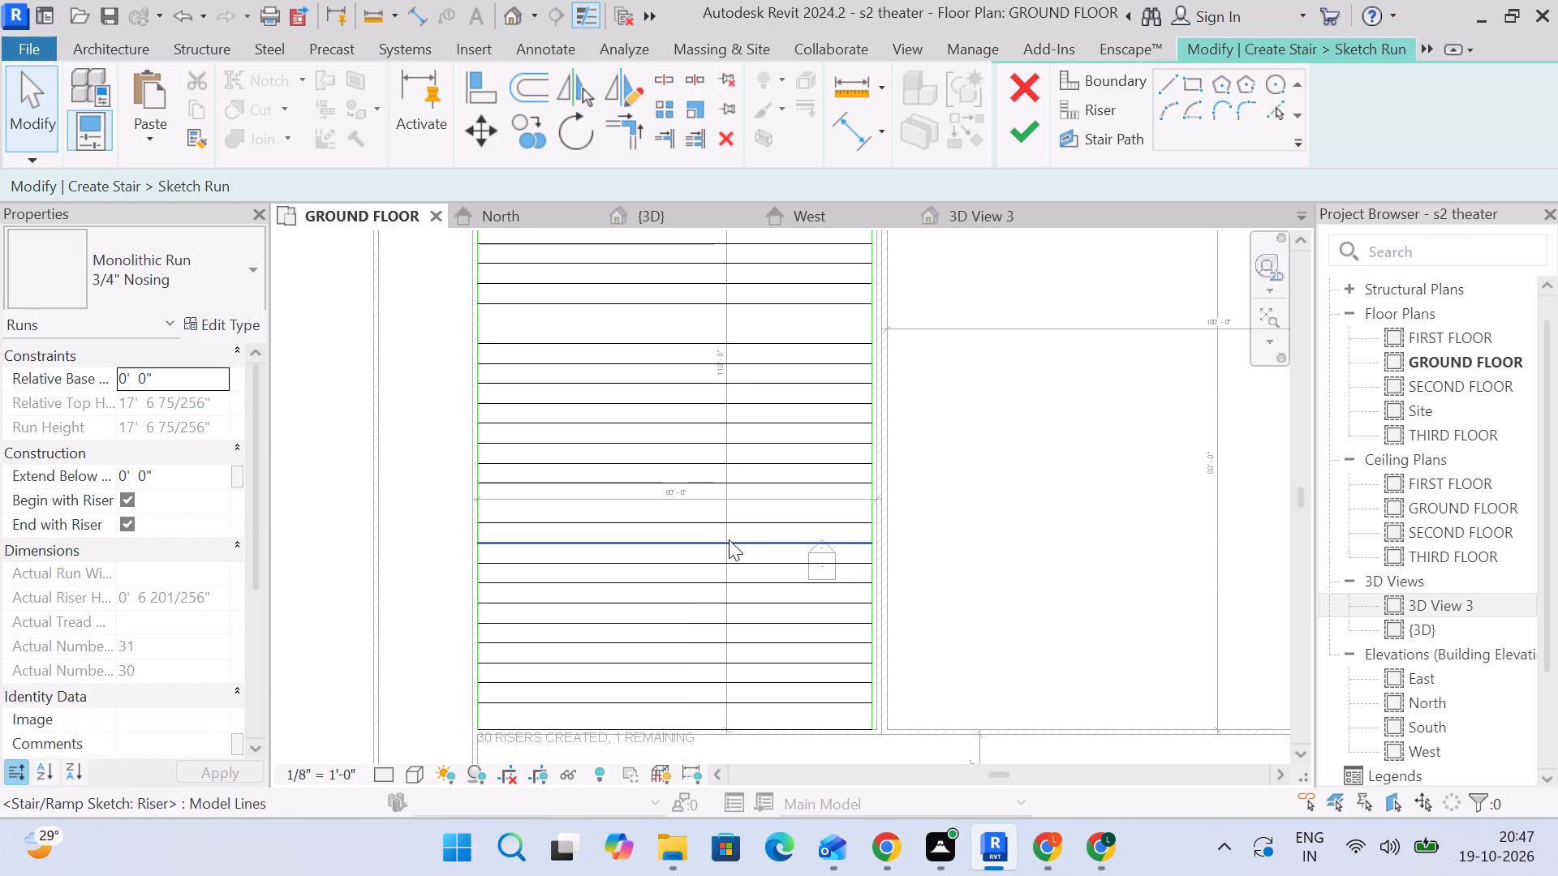
# Draw two straight stair path segments, 33'-0" and 27'-0", from the topmost riser's midpoint through the middles of the two wide treads.
pyautogui.click(1080, 128)
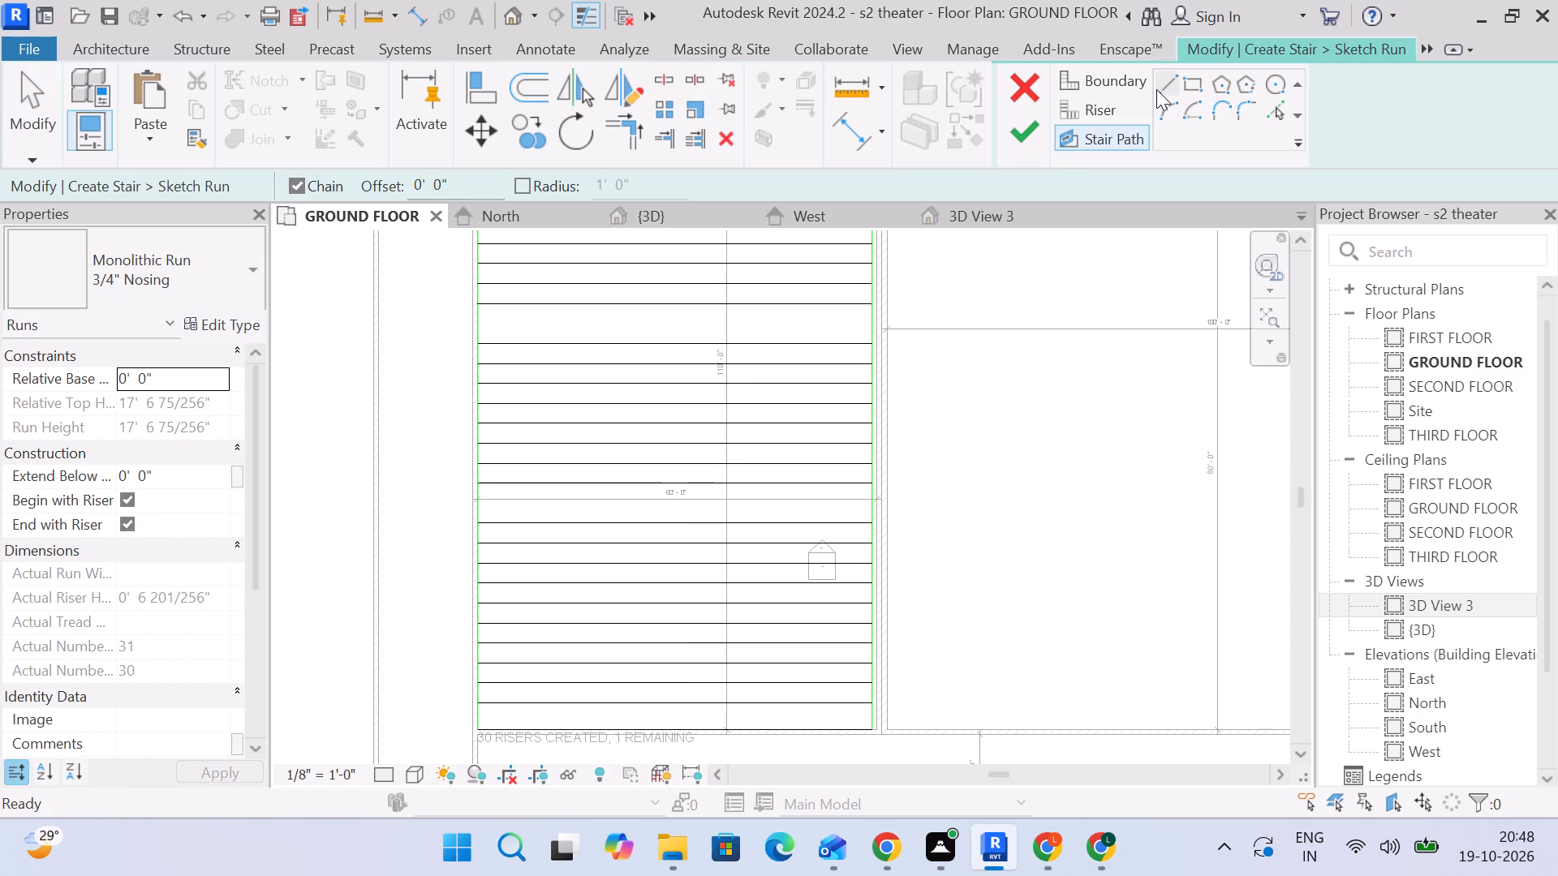
pyautogui.click(1162, 86)
pyautogui.moveTo(748, 406); pyautogui.dragTo(817, 647, button='middle')
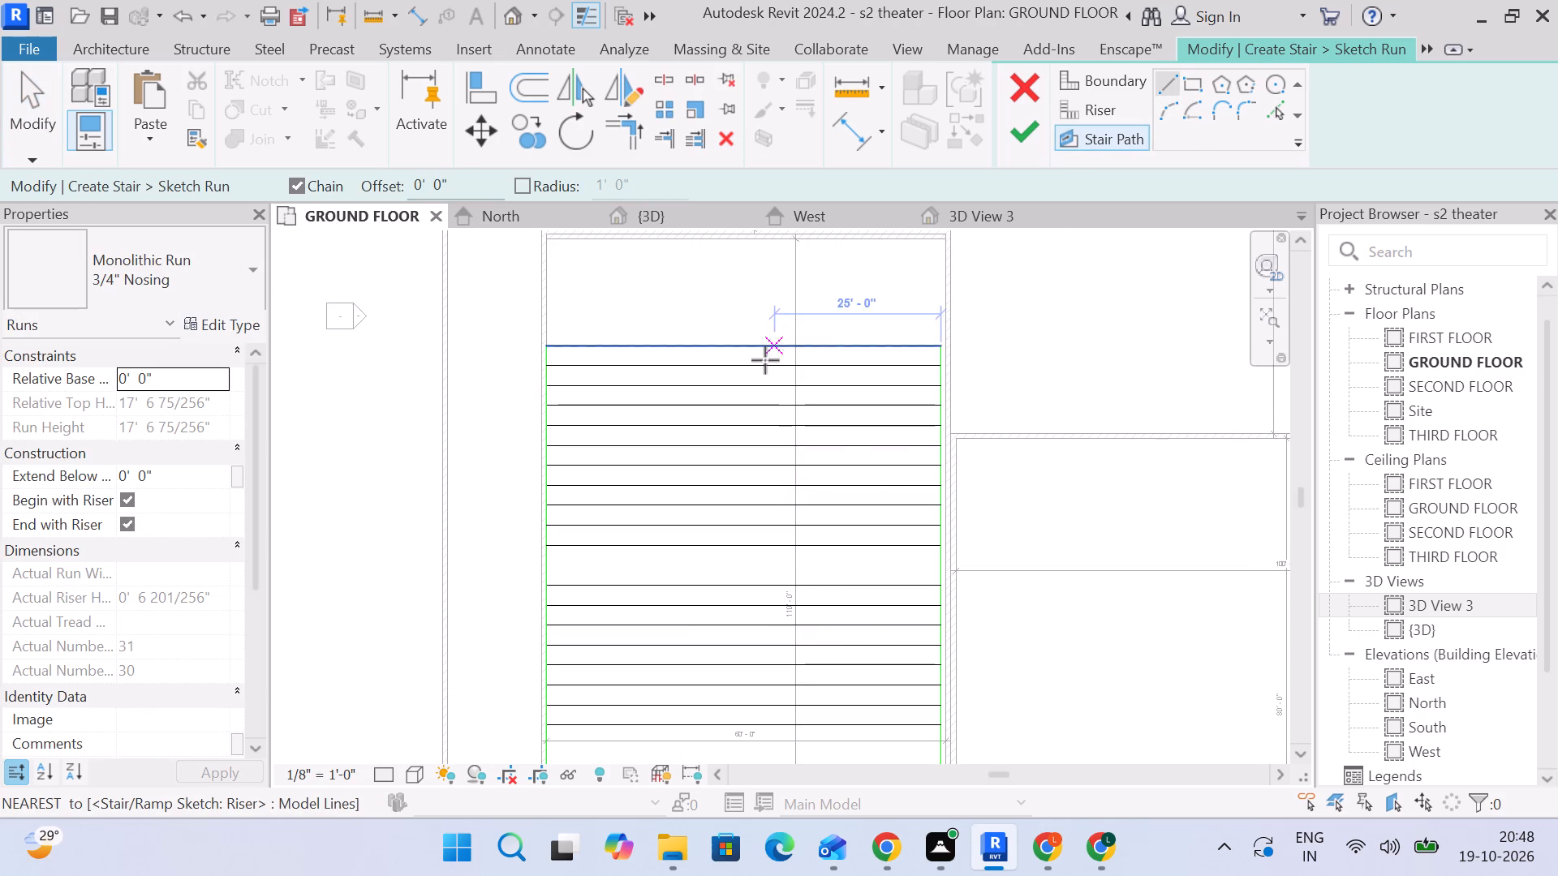
pyautogui.click(742, 343)
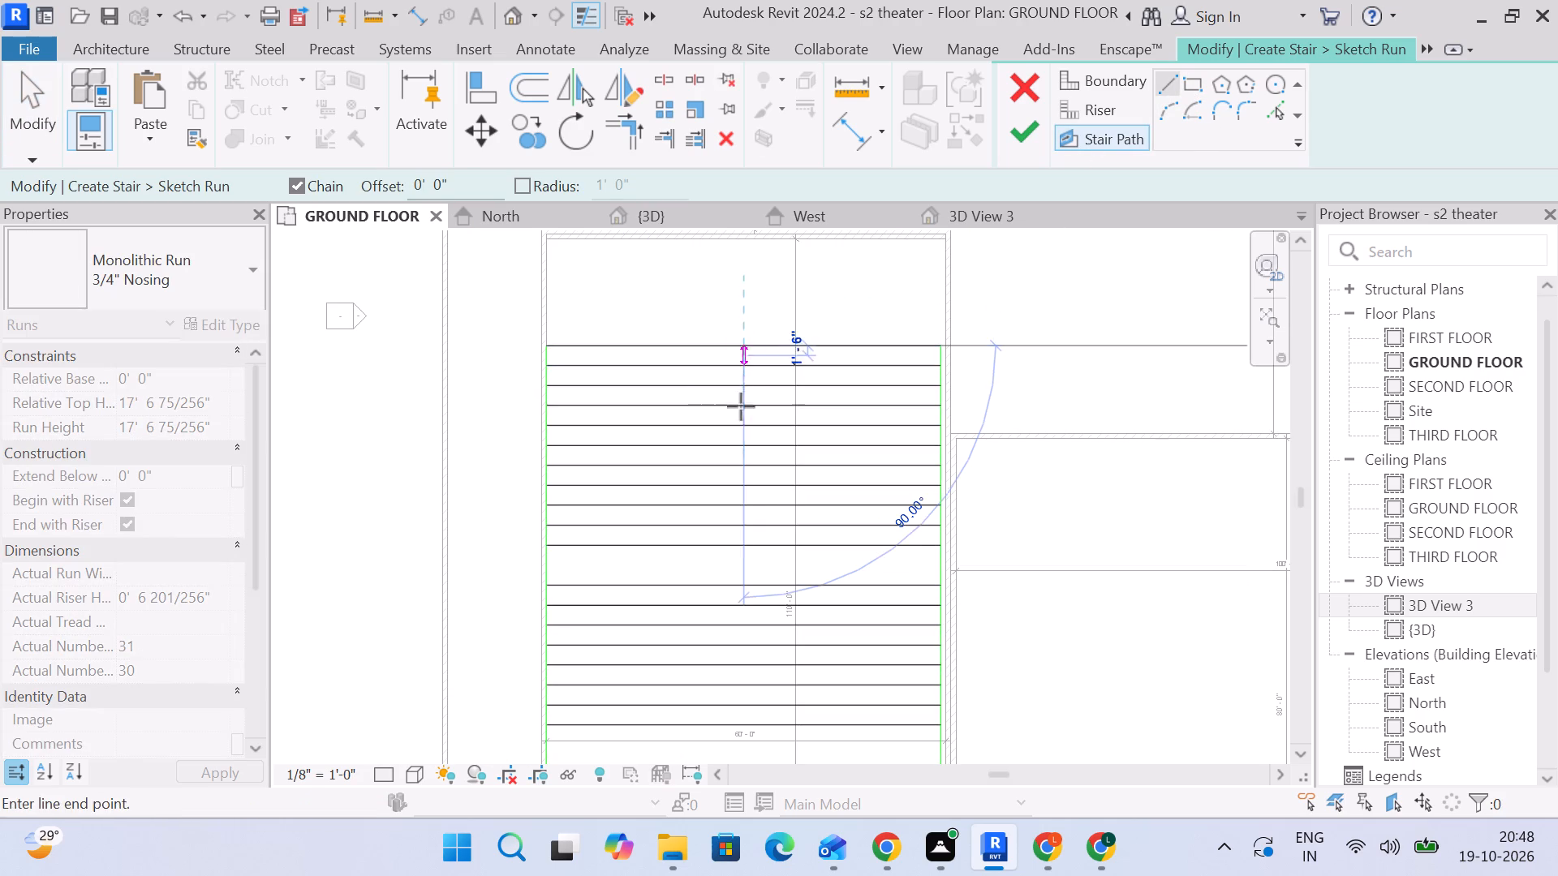
pyautogui.scroll(5, 744, 560)
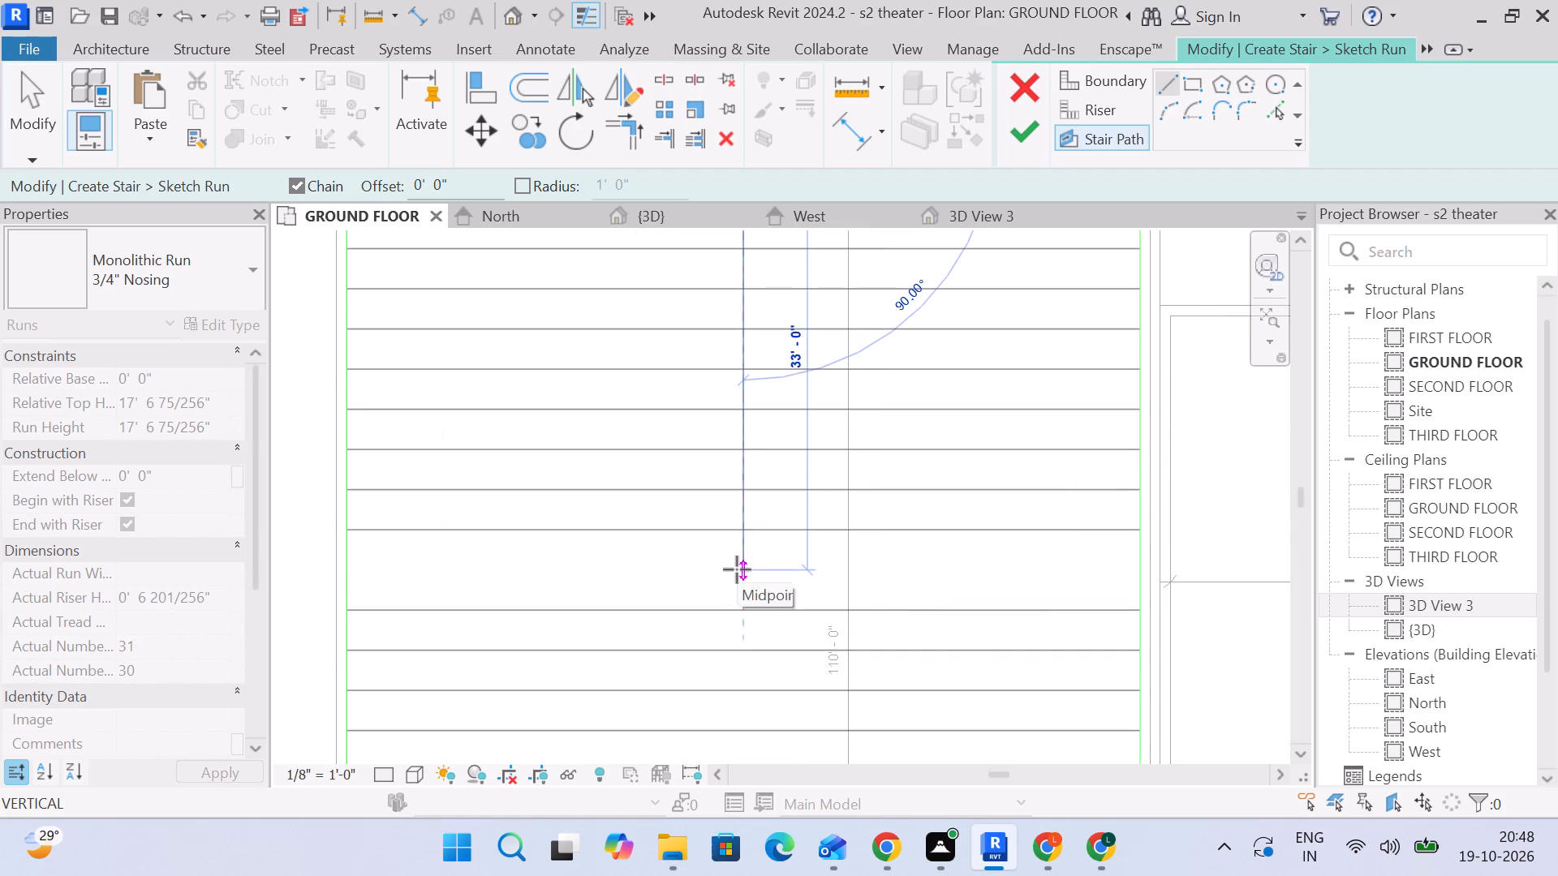
pyautogui.click(742, 567)
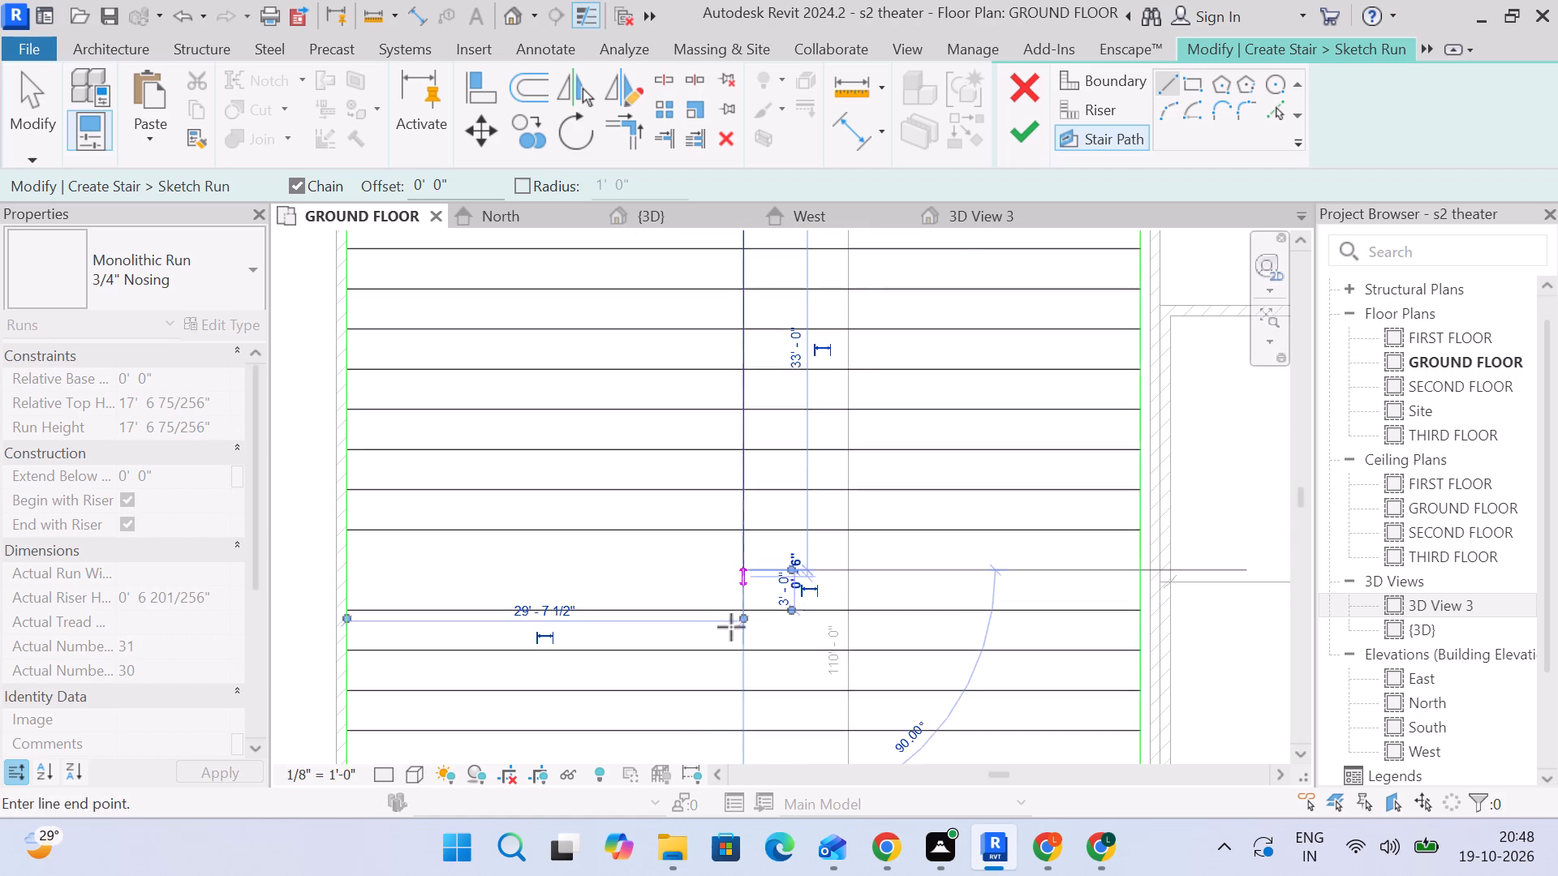
pyautogui.moveTo(734, 638); pyautogui.dragTo(738, 399, button='middle')
pyautogui.scroll(-4, 746, 603)
pyautogui.moveTo(738, 609); pyautogui.dragTo(733, 479, button='middle')
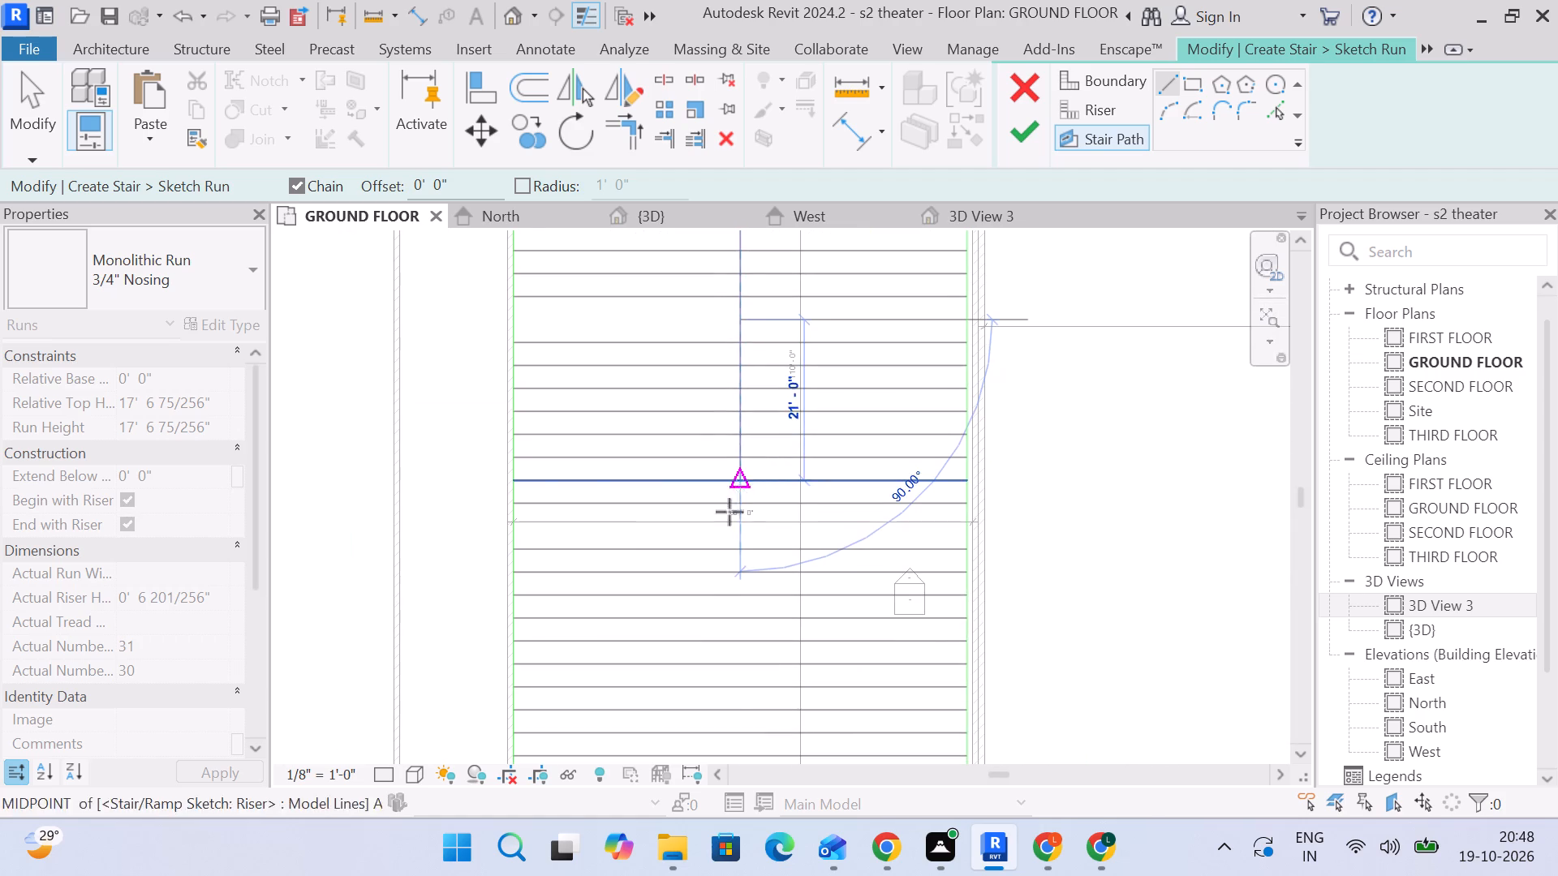
pyautogui.scroll(4, 731, 547)
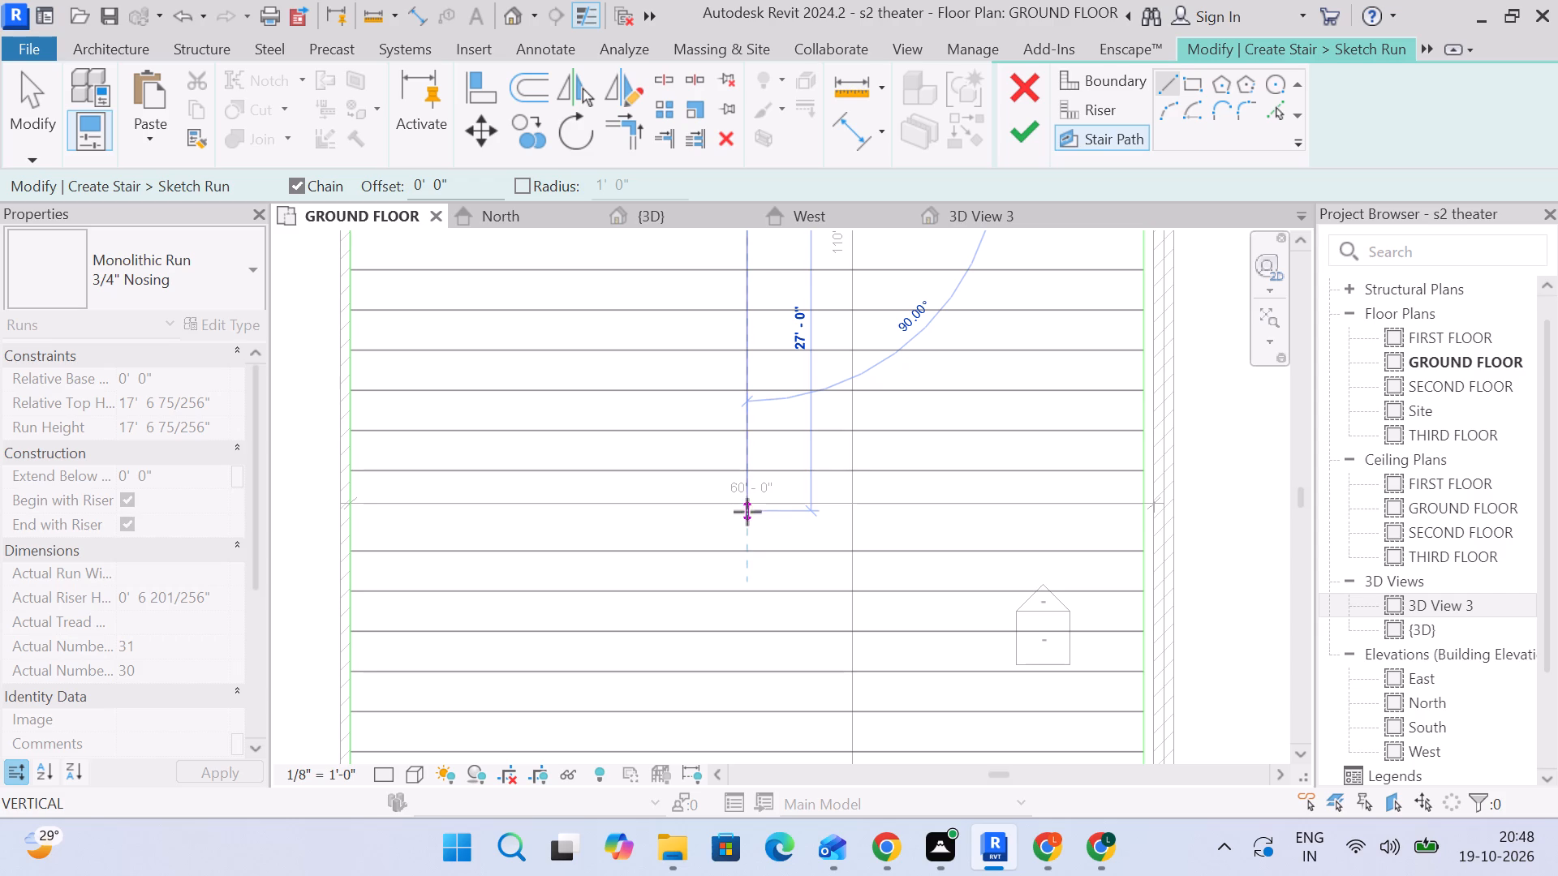
pyautogui.click(750, 512)
# Continue the stair path straight to the midpoint of the bottom riser and finish the run sketch.
pyautogui.scroll(-5, 750, 625)
pyautogui.moveTo(750, 625); pyautogui.dragTo(750, 412, button='middle')
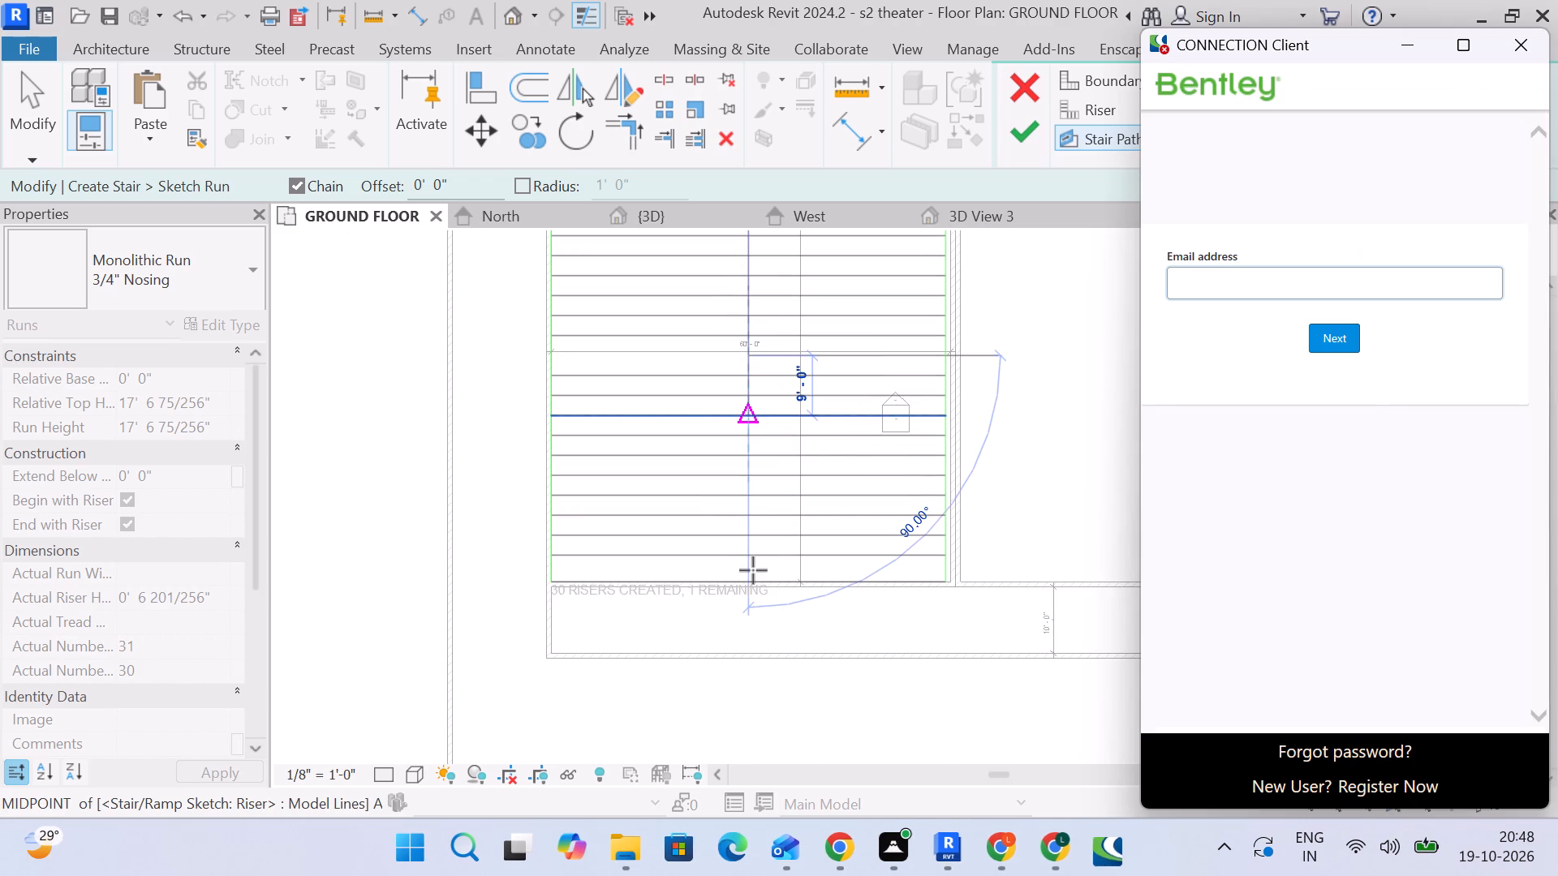
pyautogui.scroll(8, 749, 581)
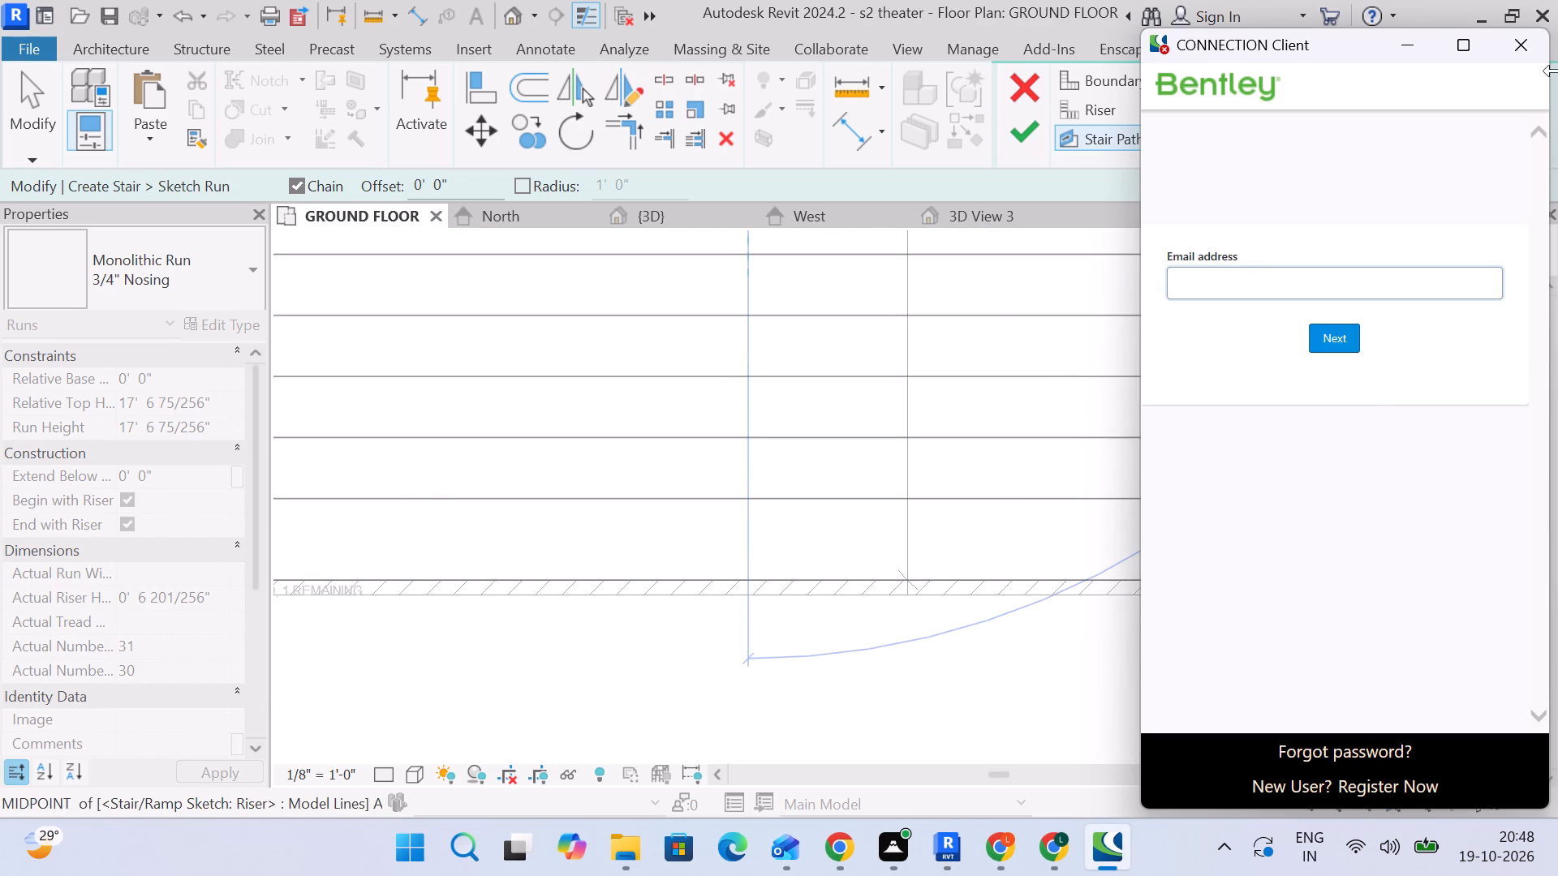
pyautogui.click(1527, 55)
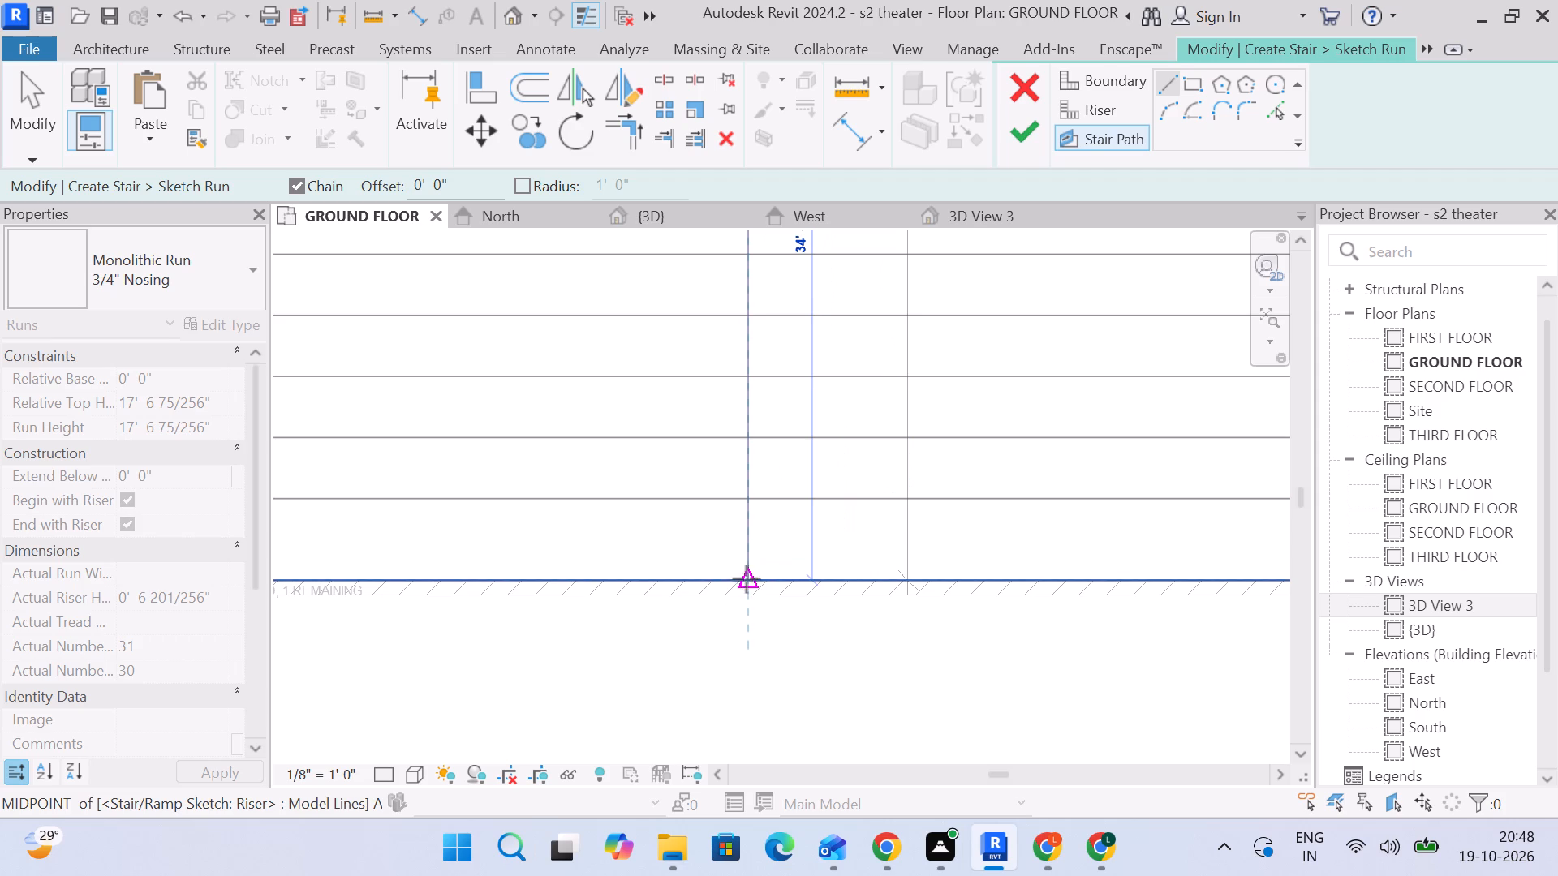
pyautogui.click(751, 581)
pyautogui.scroll(-10, 779, 529)
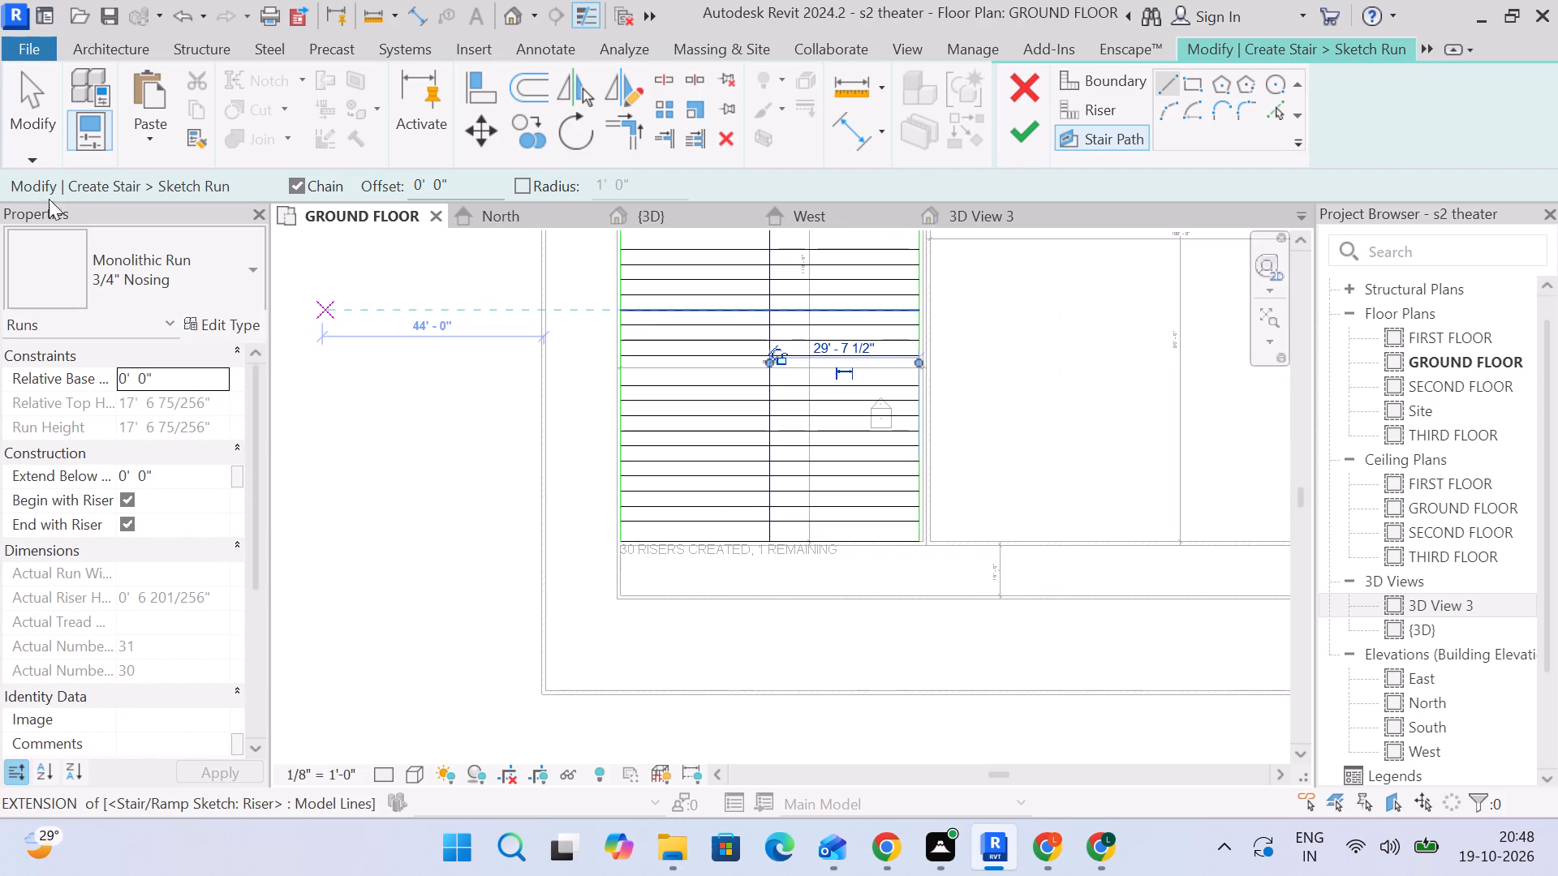
pyautogui.click(19, 137)
pyautogui.scroll(-3, 684, 373)
pyautogui.moveTo(691, 380); pyautogui.dragTo(669, 470, button='middle')
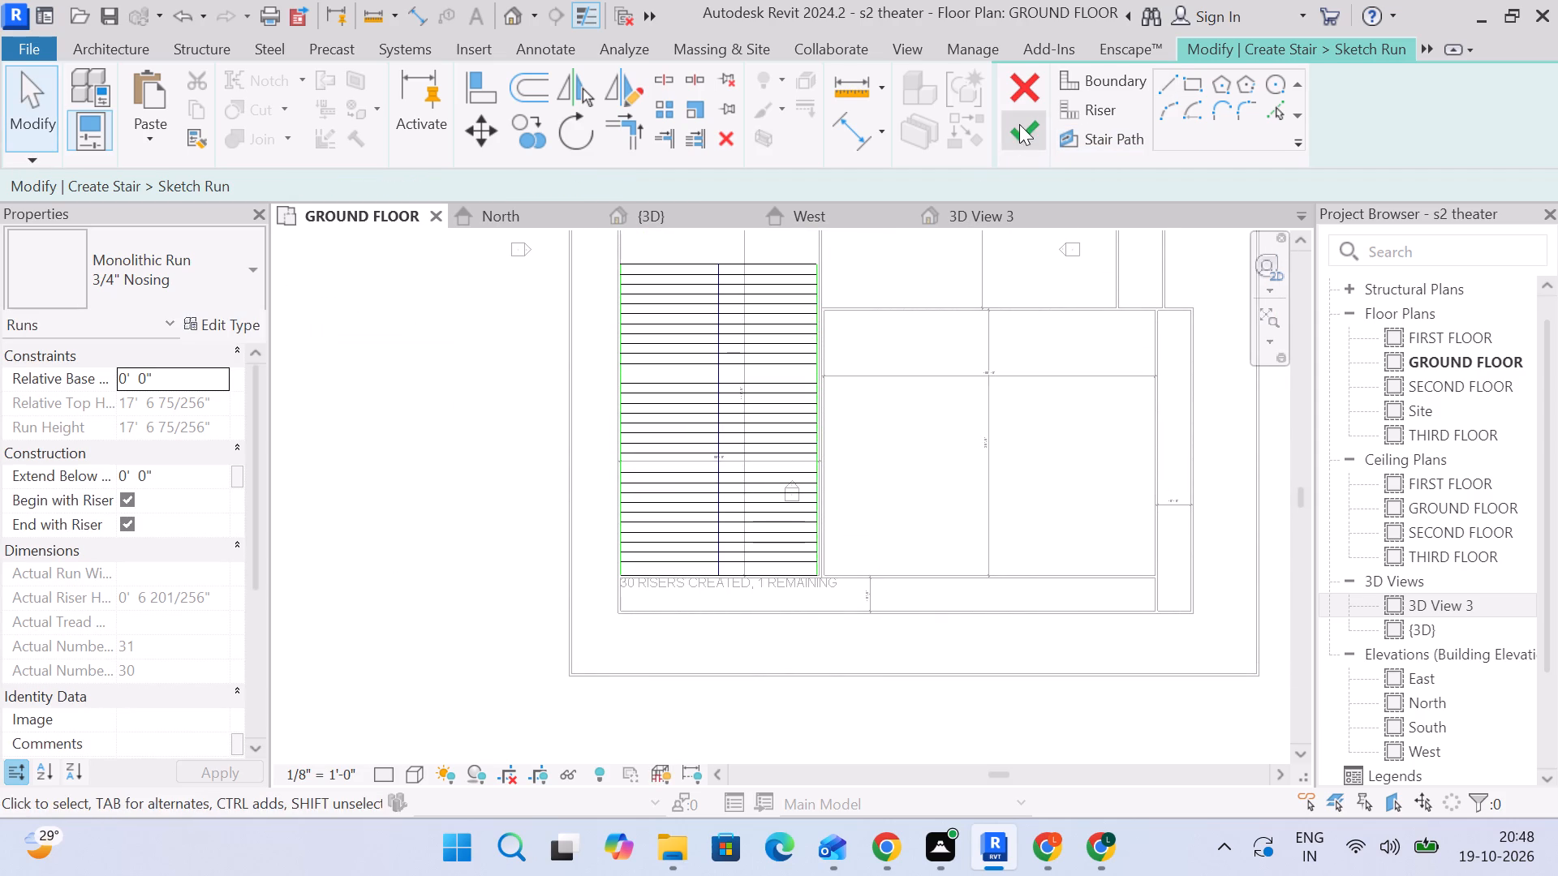
pyautogui.click(1019, 124)
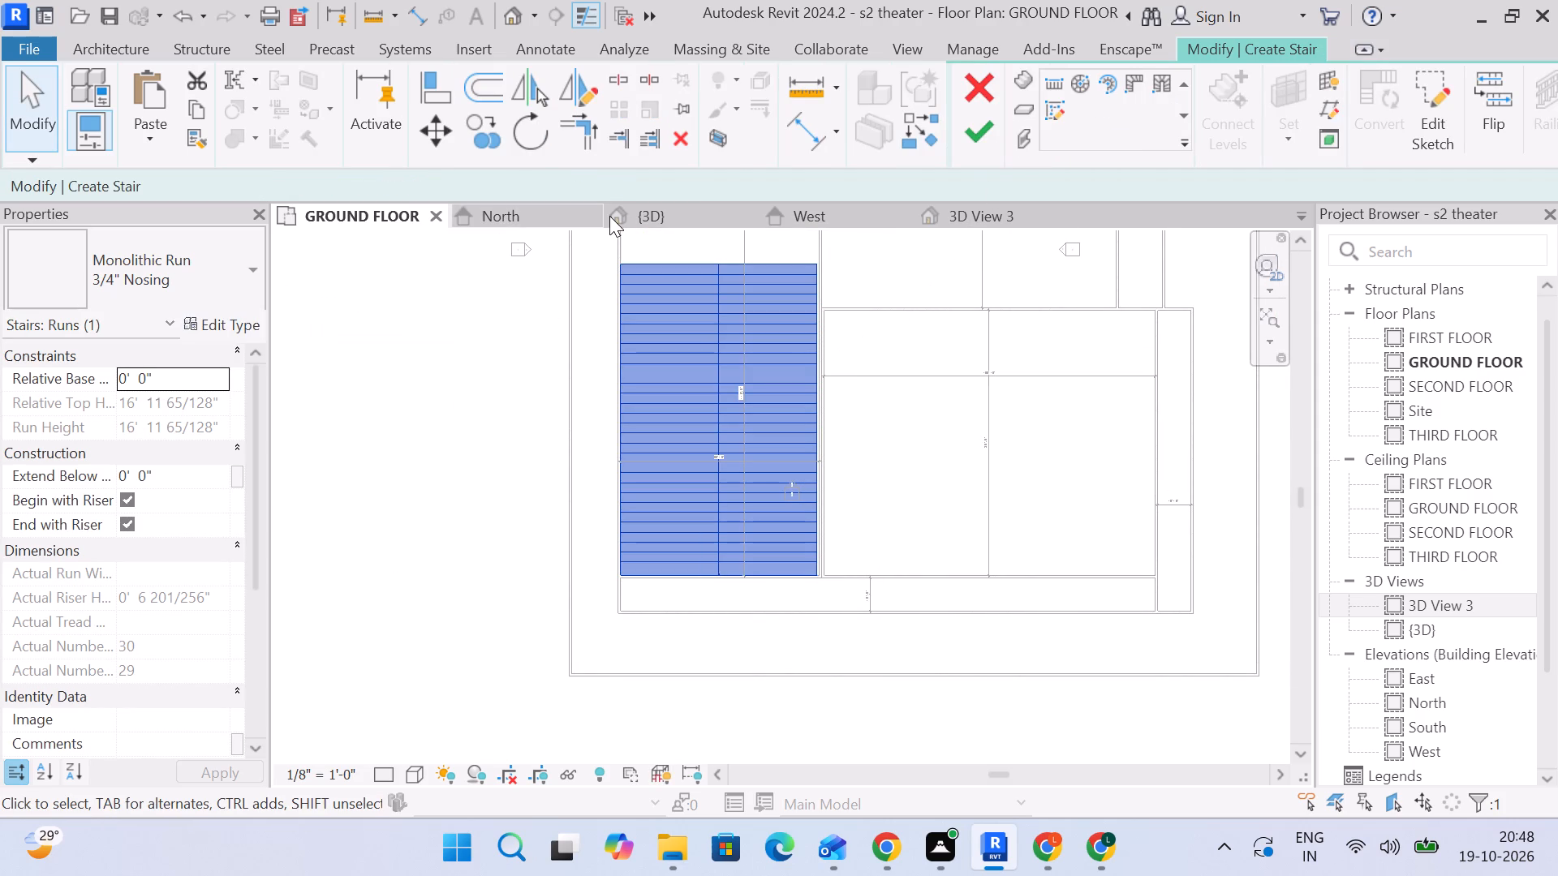
# Examine the reworked run's stepped profile in the West elevation, from the top tread to the lowest step.
pyautogui.click(805, 214)
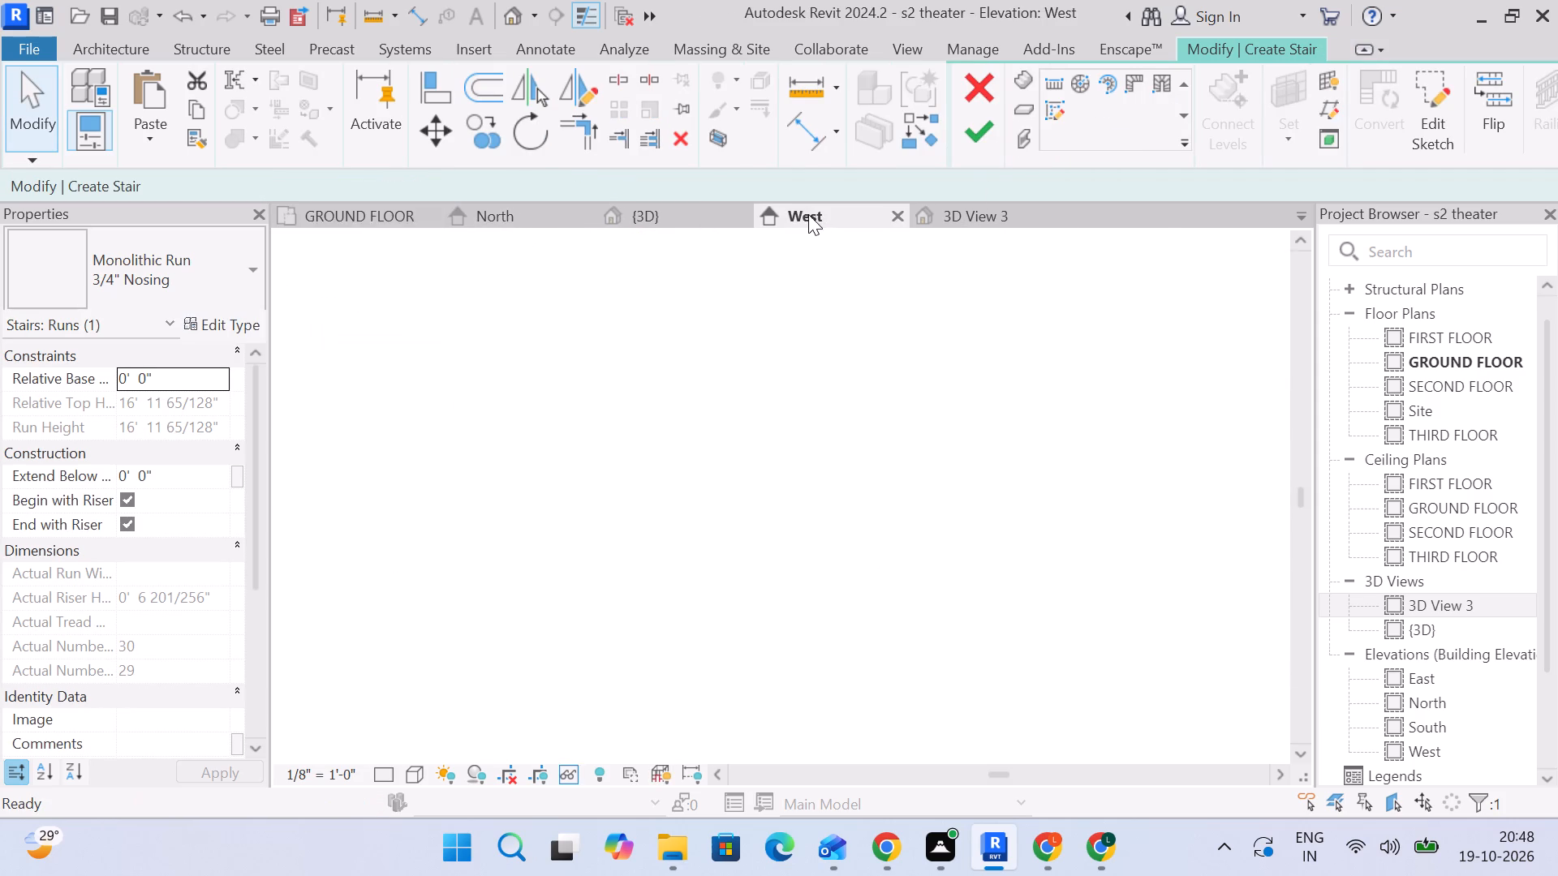
pyautogui.moveTo(631, 435); pyautogui.dragTo(504, 452, button='middle')
pyautogui.scroll(3, 1114, 464)
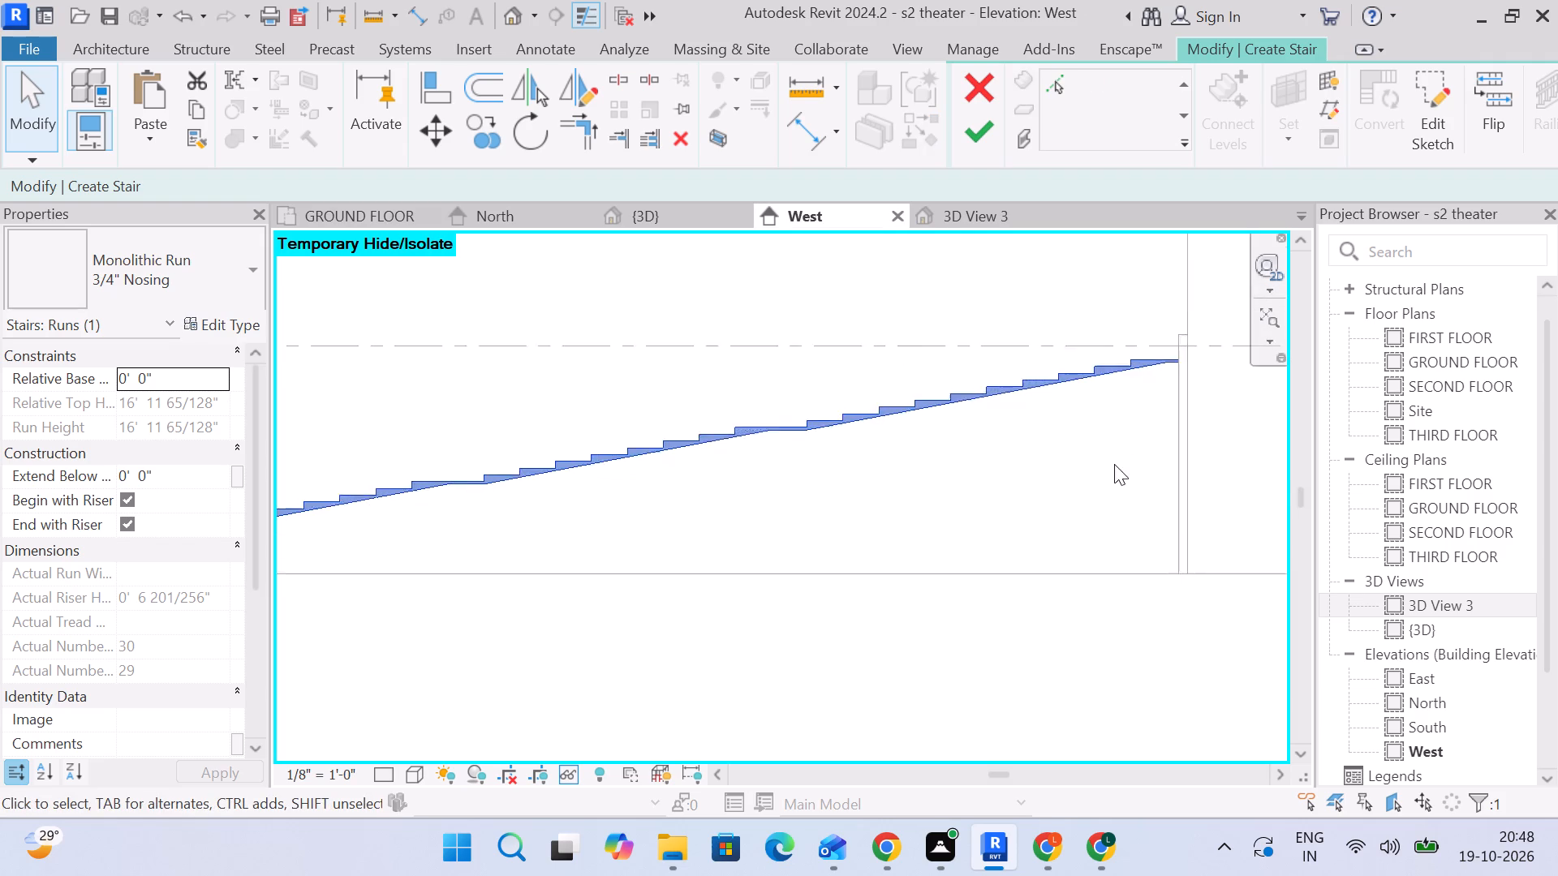
pyautogui.scroll(1, 1114, 464)
pyautogui.scroll(-3, 771, 410)
pyautogui.moveTo(771, 410); pyautogui.dragTo(1071, 346, button='middle')
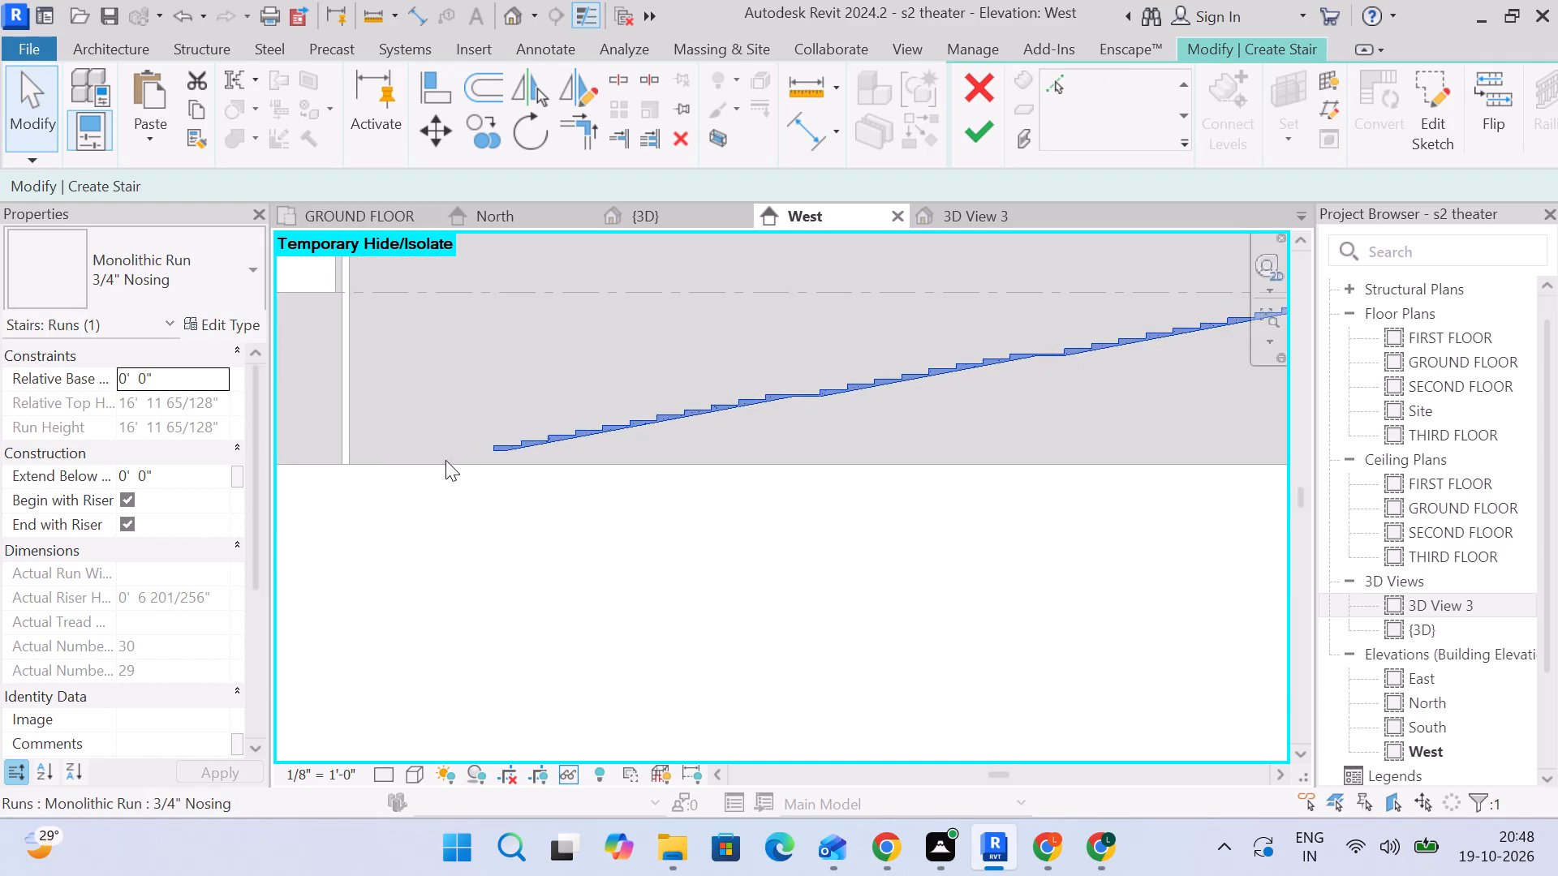
pyautogui.scroll(3, 454, 466)
pyautogui.scroll(-4, 476, 470)
pyautogui.scroll(5, 499, 463)
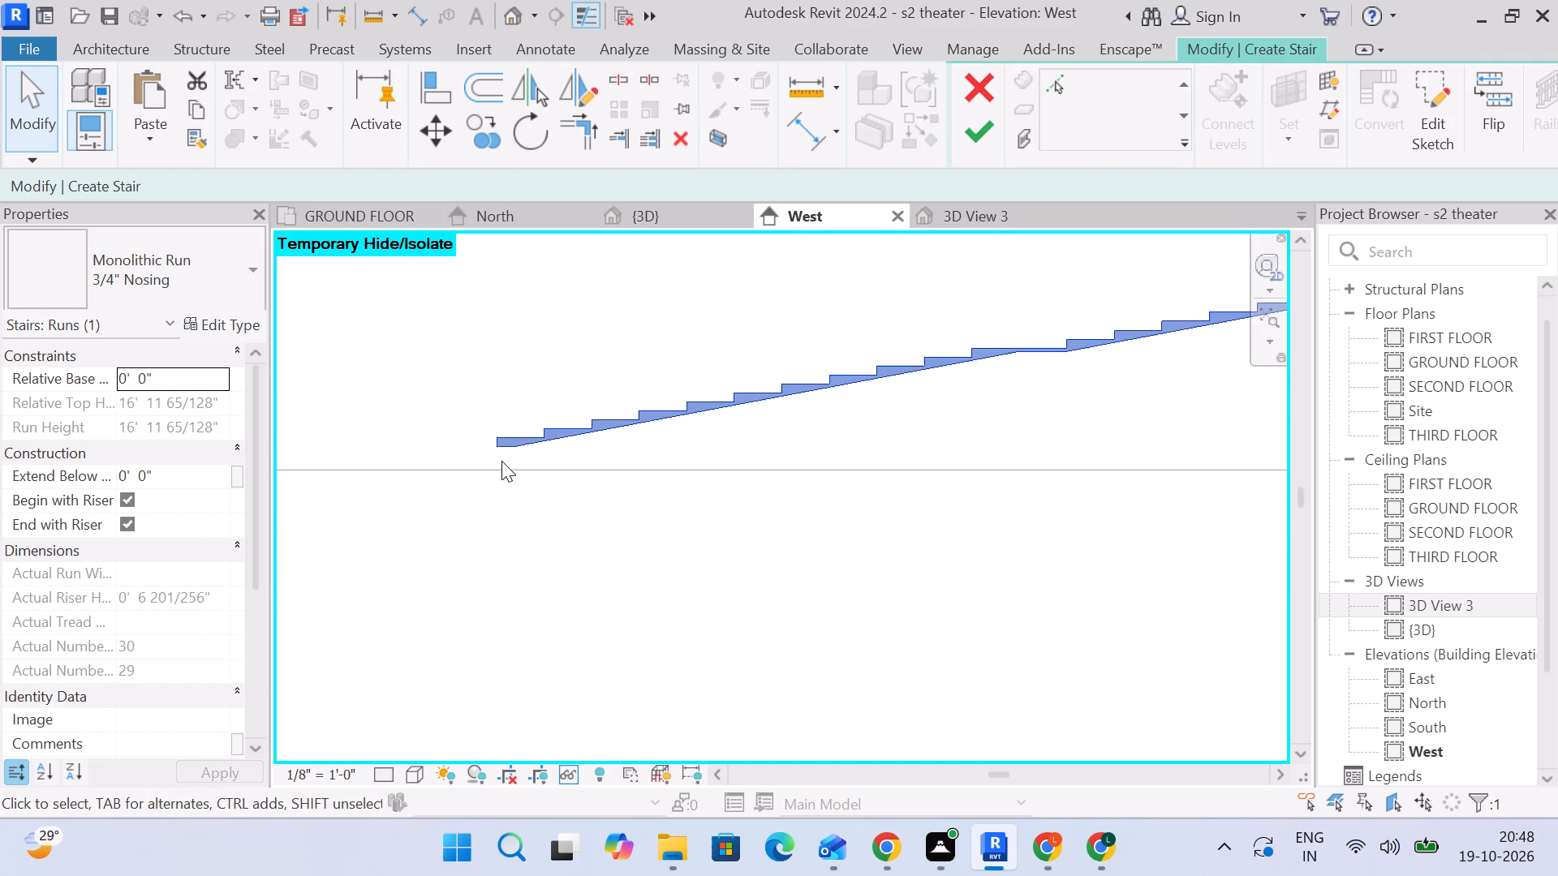
# Measure the gap between the ground line and the underside of the lowest step.
pyautogui.click(802, 127)
pyautogui.scroll(4, 474, 485)
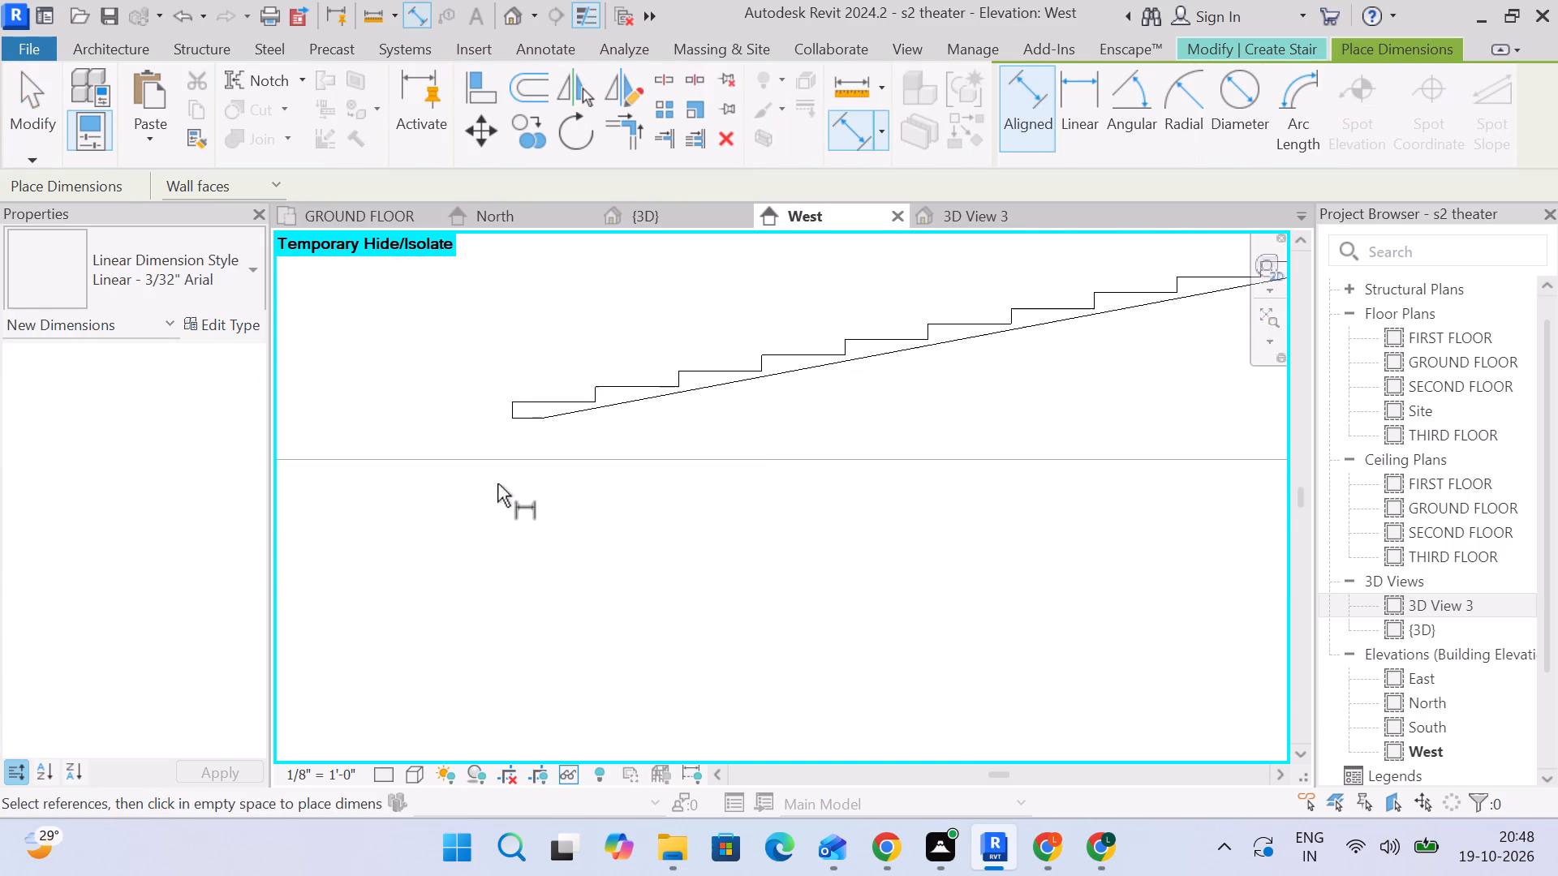
pyautogui.click(530, 460)
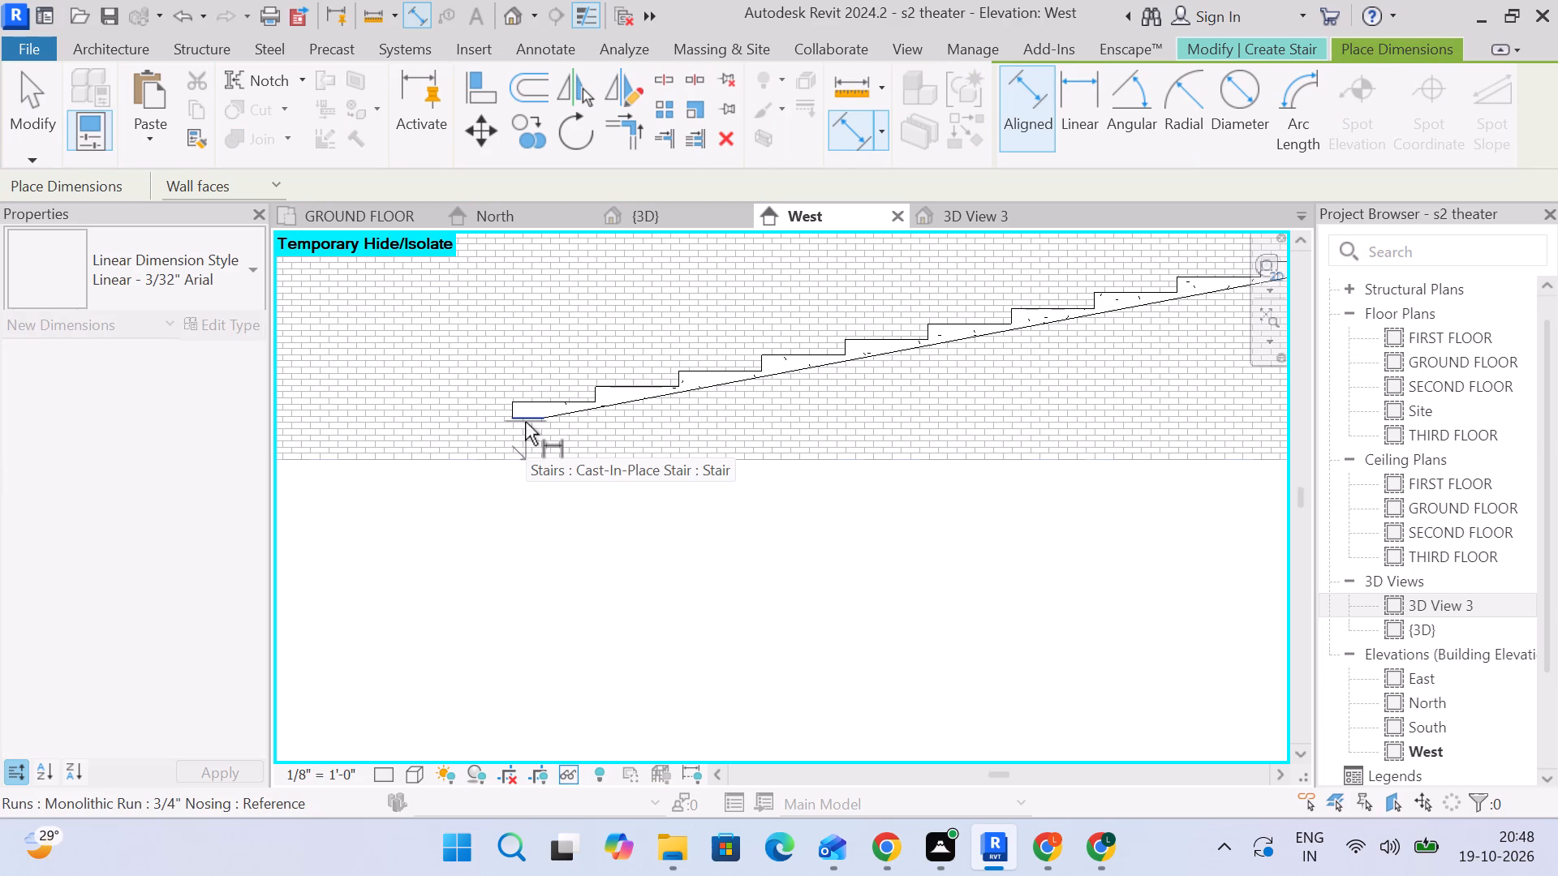
pyautogui.click(525, 422)
pyautogui.press('Escape')
pyautogui.scroll(-4, 531, 429)
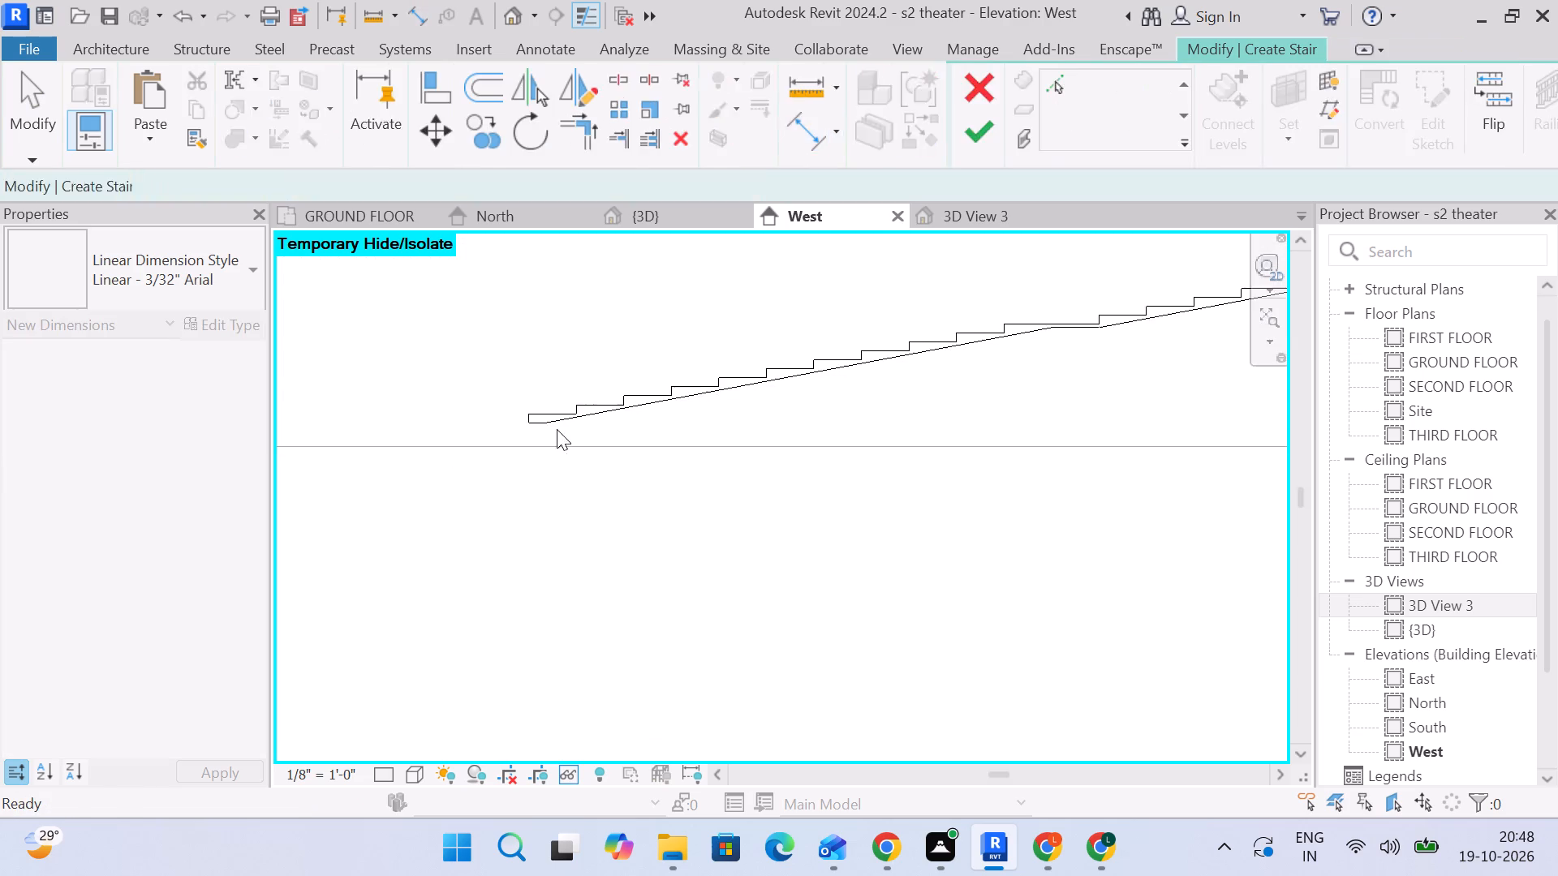
# Measure the height of one riser just below the lower wide tread.
pyautogui.moveTo(1041, 390); pyautogui.dragTo(749, 503, button='middle')
pyautogui.scroll(5, 764, 460)
pyautogui.scroll(3, 581, 446)
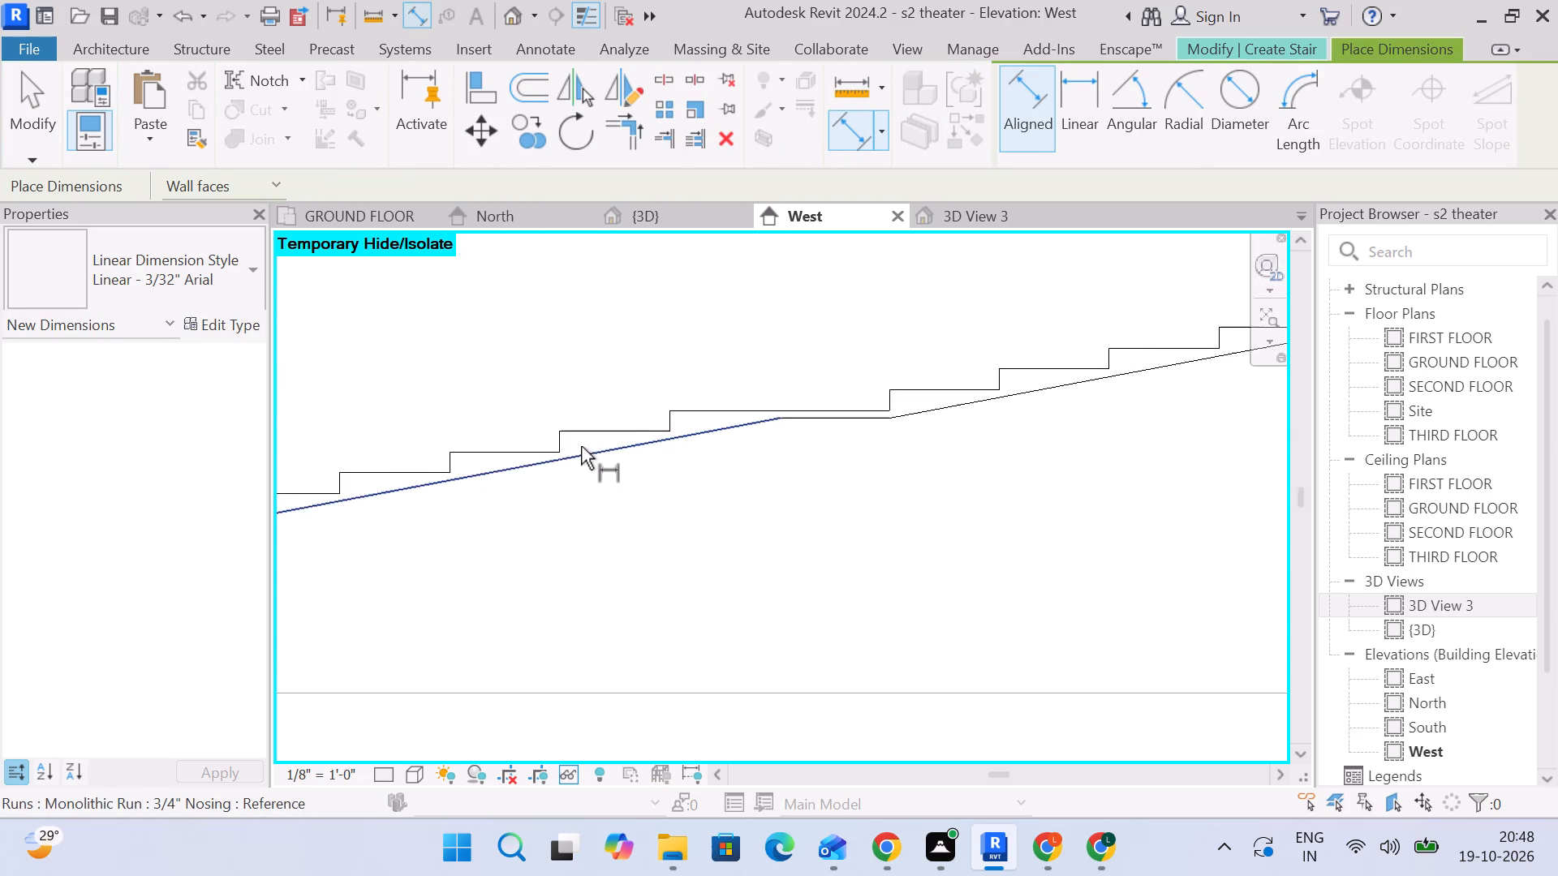
pyautogui.click(523, 457)
pyautogui.click(576, 432)
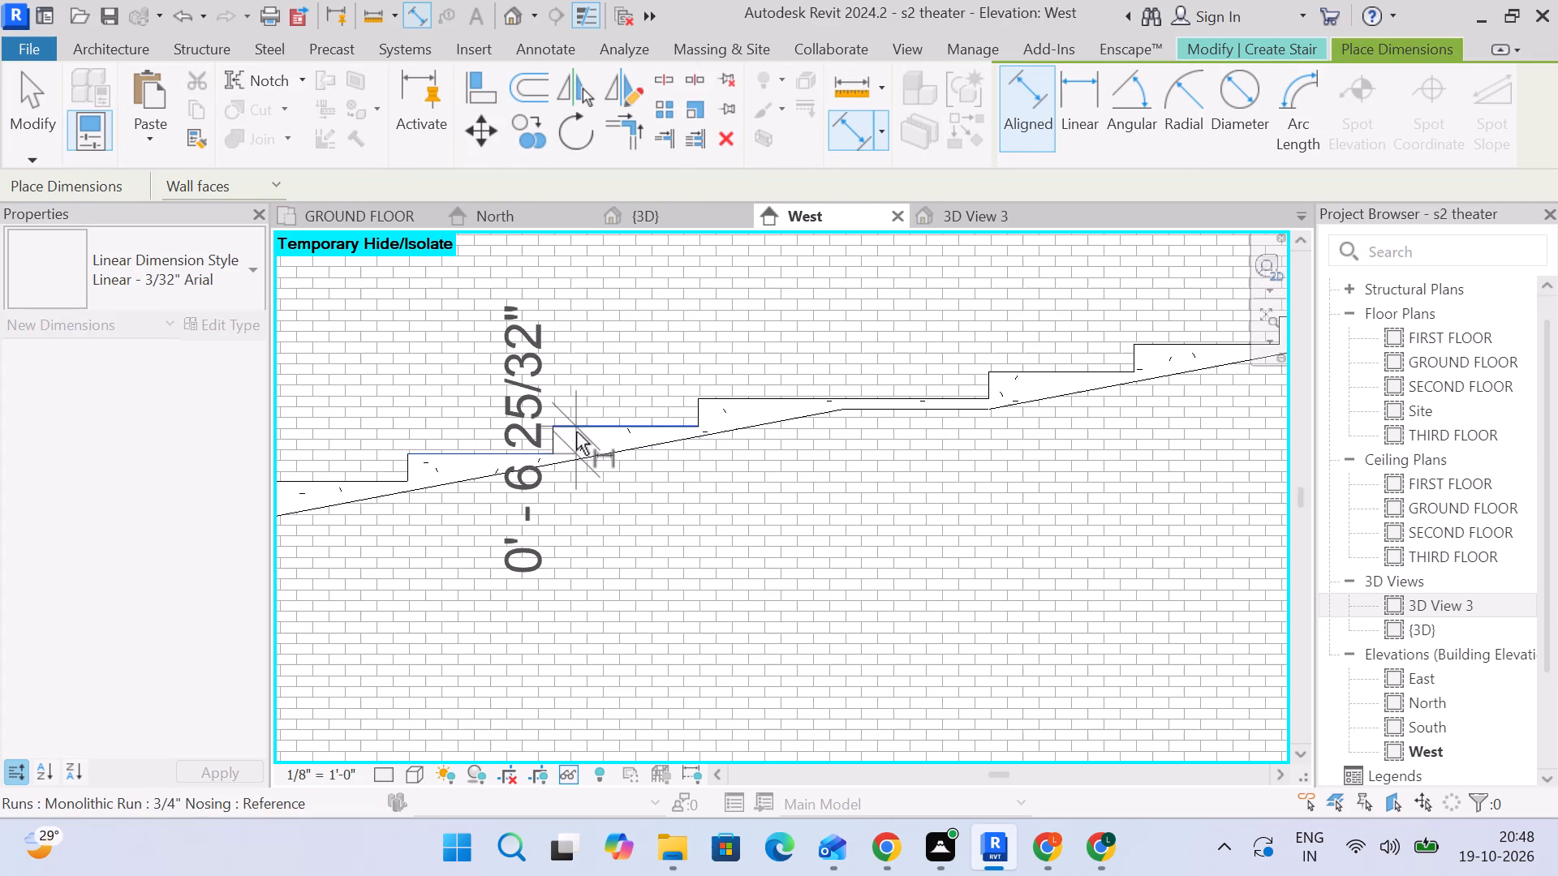
pyautogui.press('Escape')
pyautogui.scroll(-4, 548, 424)
pyautogui.scroll(-5, 703, 462)
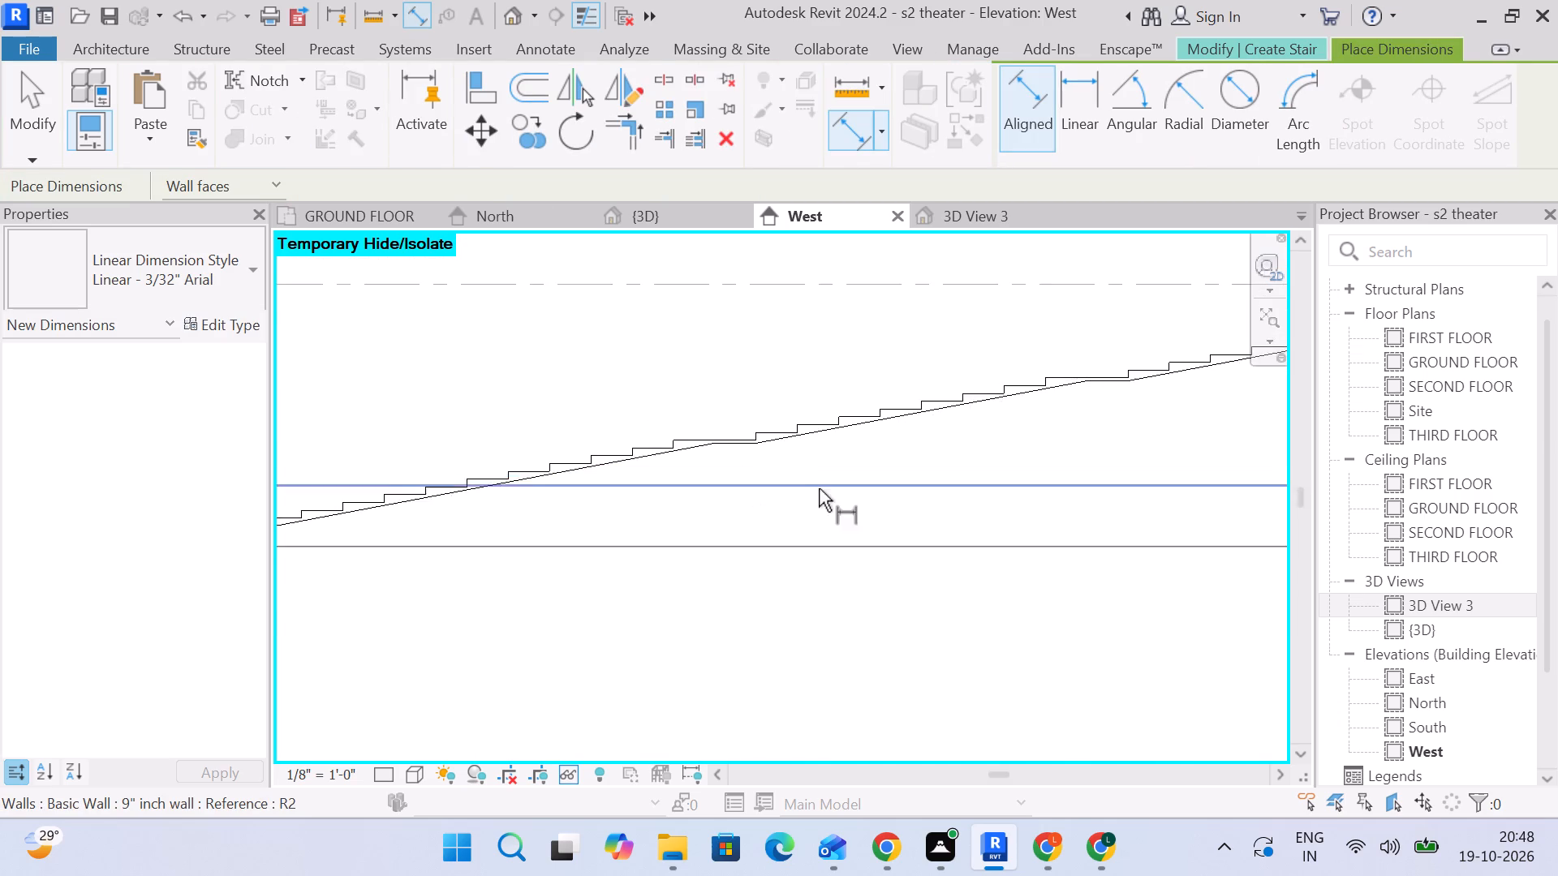
# Measure the vertical gap between the run's top tread and the First Floor level.
pyautogui.scroll(-4, 819, 488)
pyautogui.moveTo(958, 492); pyautogui.dragTo(804, 531, button='middle')
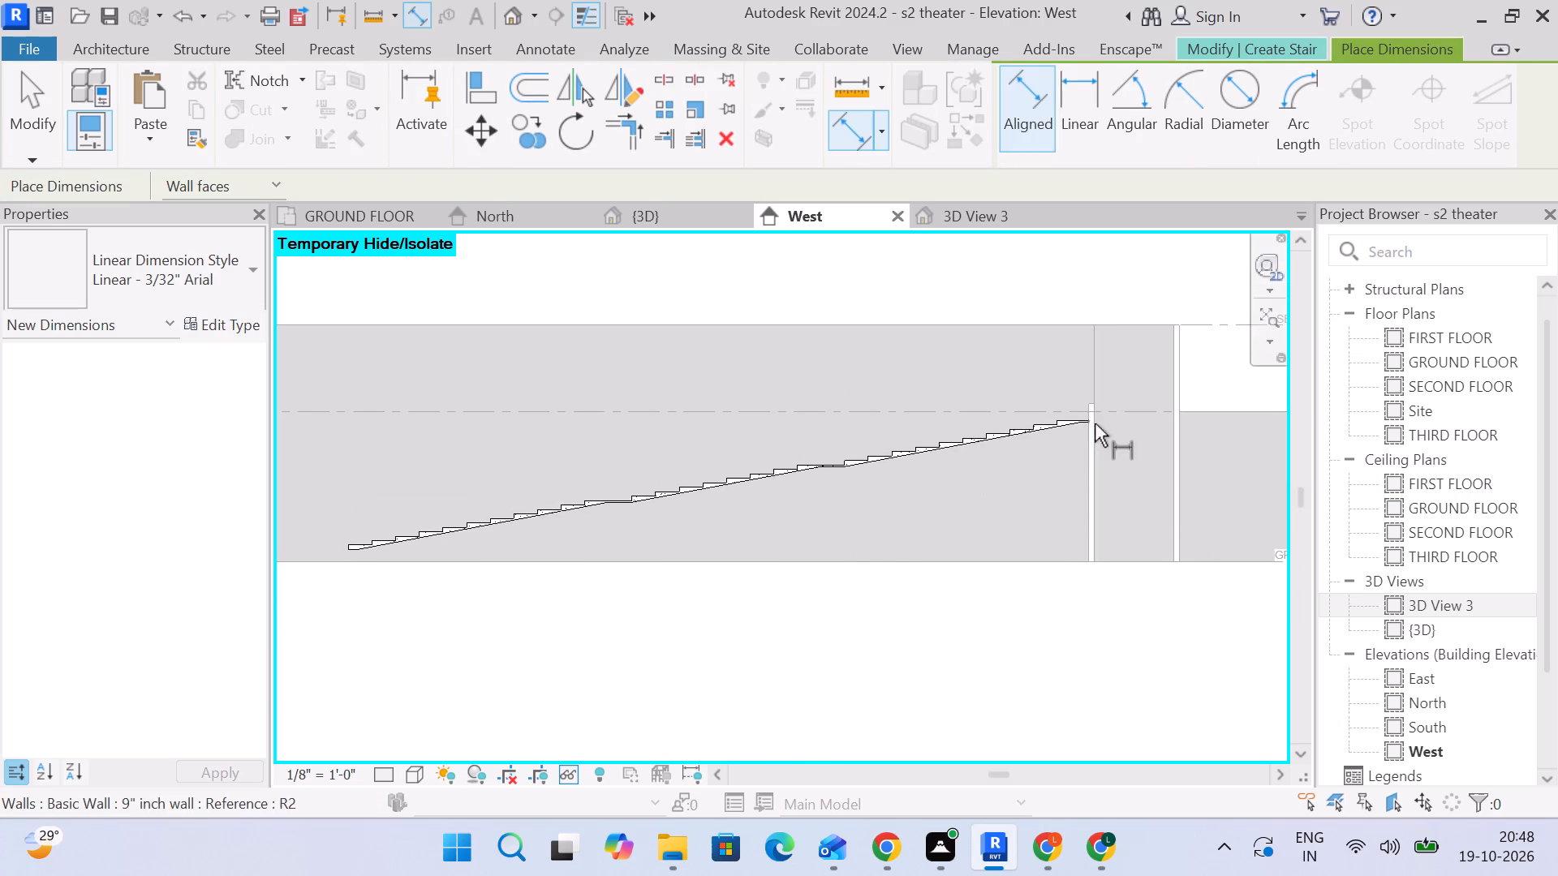
pyautogui.scroll(10, 1095, 423)
pyautogui.click(1117, 436)
pyautogui.press('Escape')
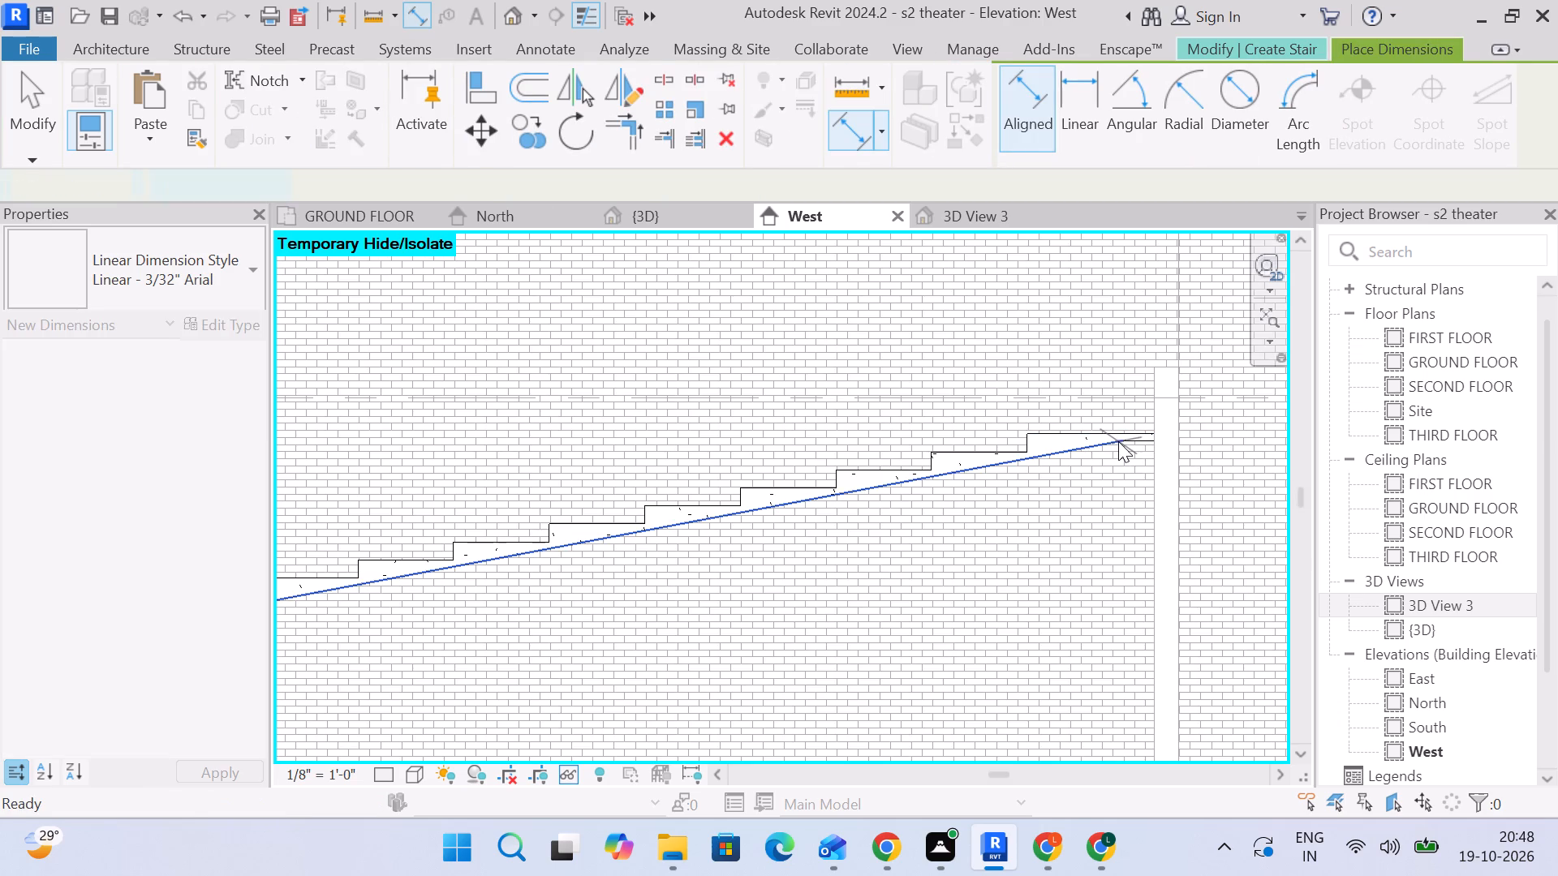
pyautogui.click(1100, 430)
pyautogui.click(1101, 398)
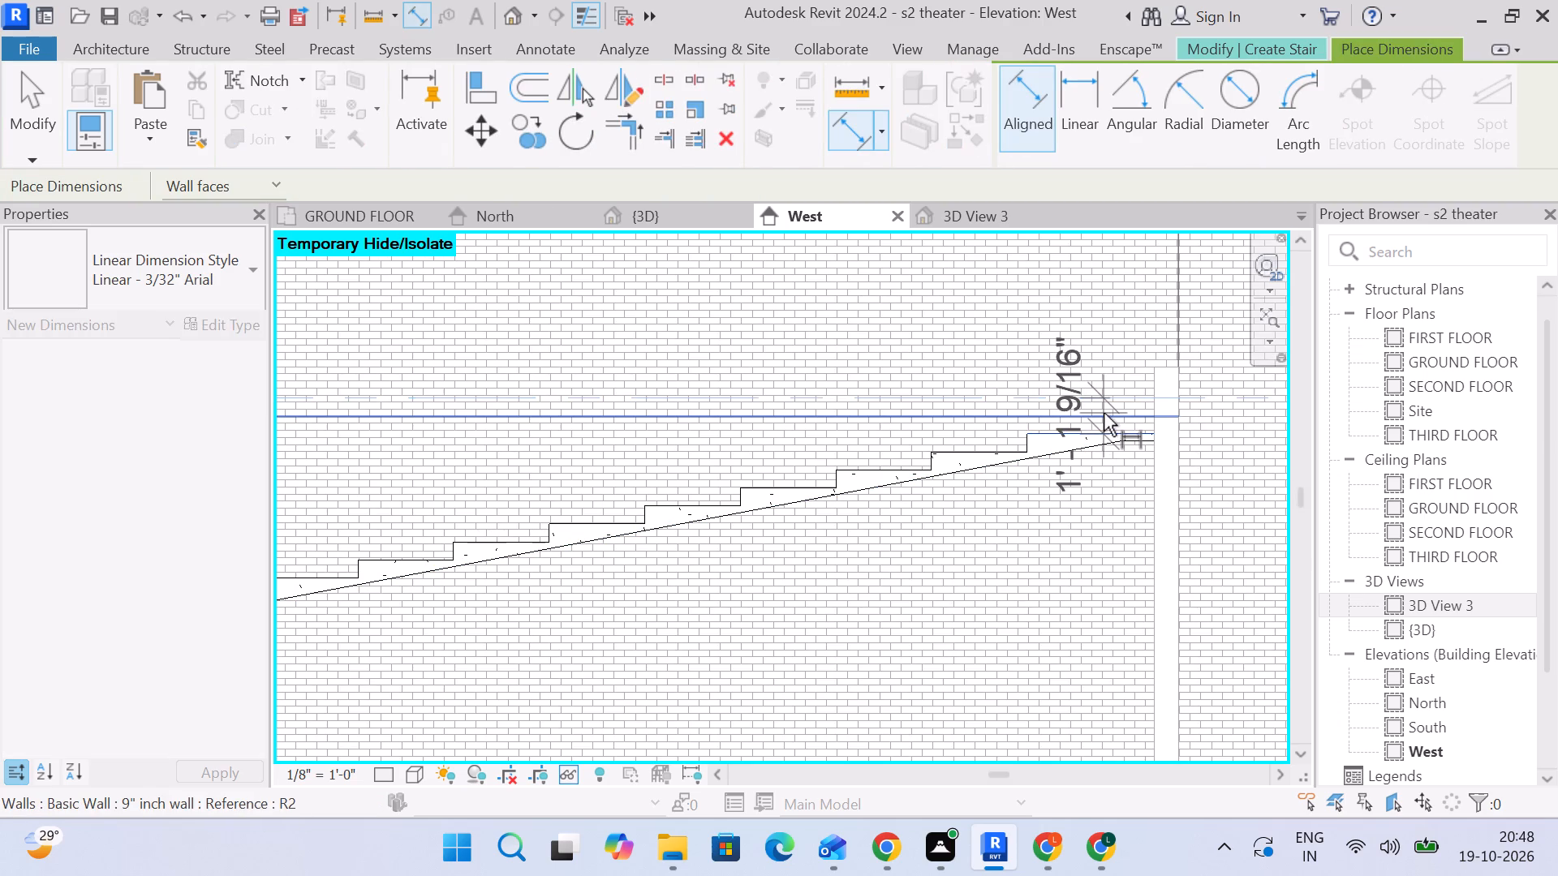
pyautogui.press('Escape')
# Examine the run's profile against the floor levels, including the lower wide tread and the foot of the stair.
pyautogui.scroll(-4, 1113, 427)
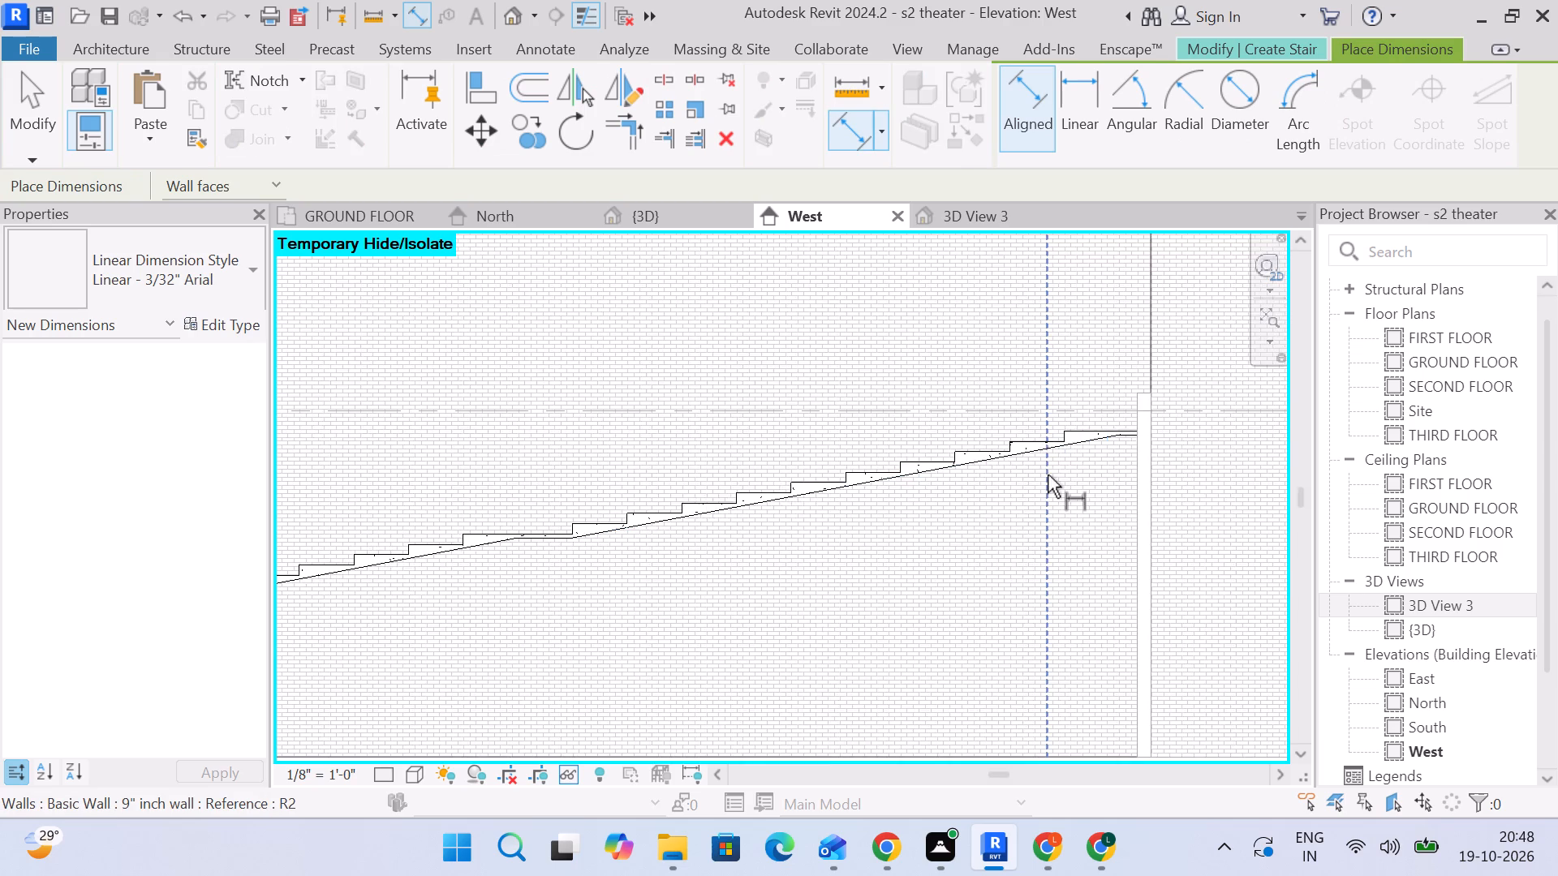
pyautogui.scroll(-3, 1048, 474)
pyautogui.moveTo(1048, 474); pyautogui.dragTo(1065, 470, button='middle')
pyautogui.scroll(-4, 1065, 470)
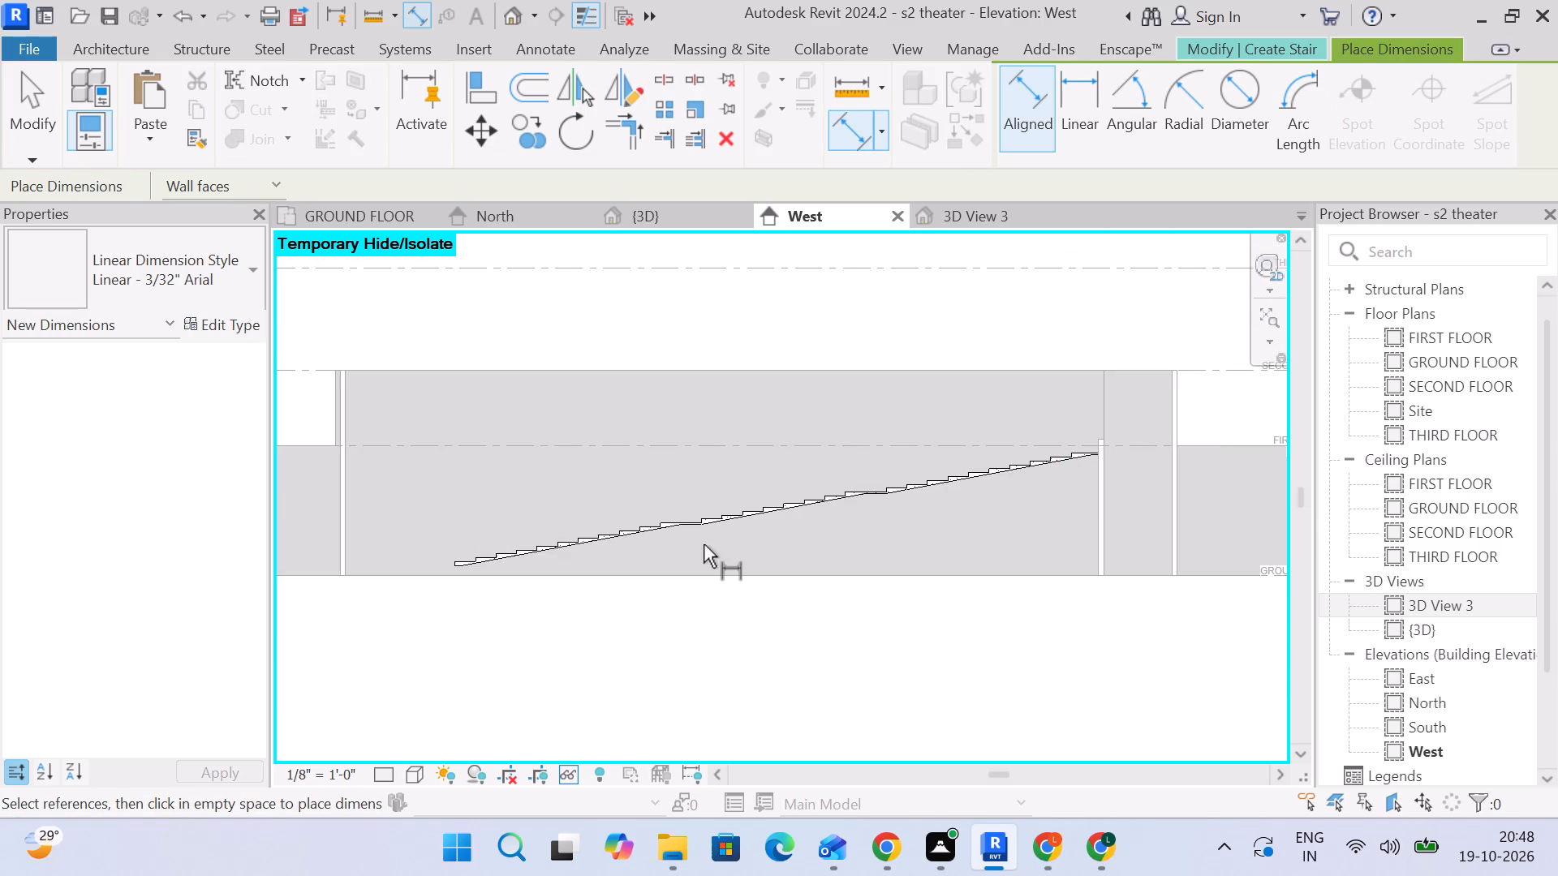
pyautogui.moveTo(704, 544); pyautogui.dragTo(850, 544, button='middle')
pyautogui.scroll(4, 793, 543)
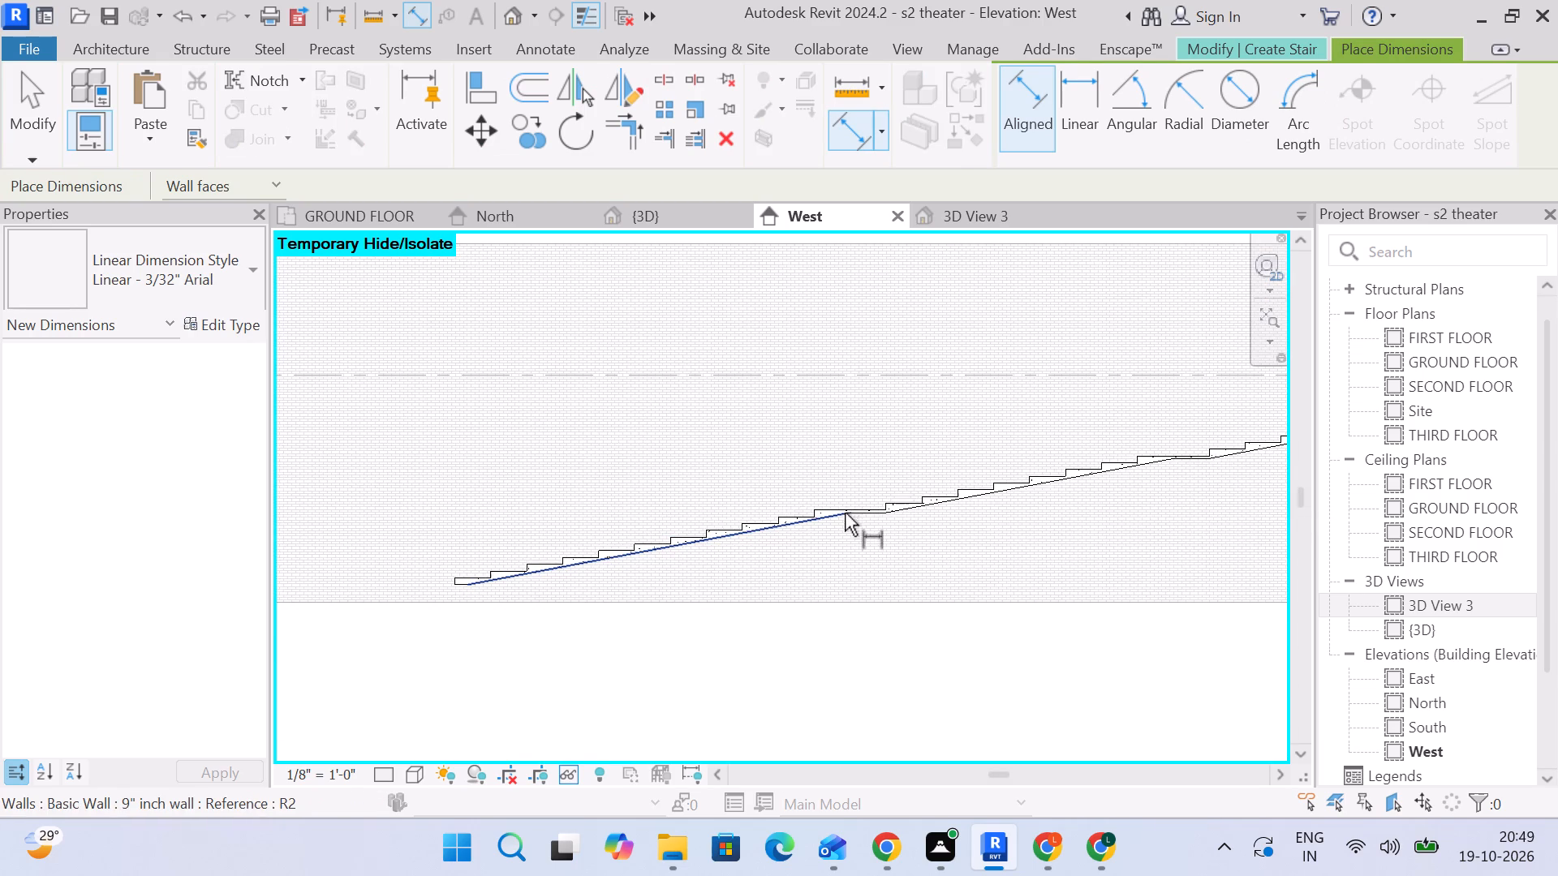
pyautogui.scroll(5, 845, 505)
pyautogui.scroll(-7, 827, 562)
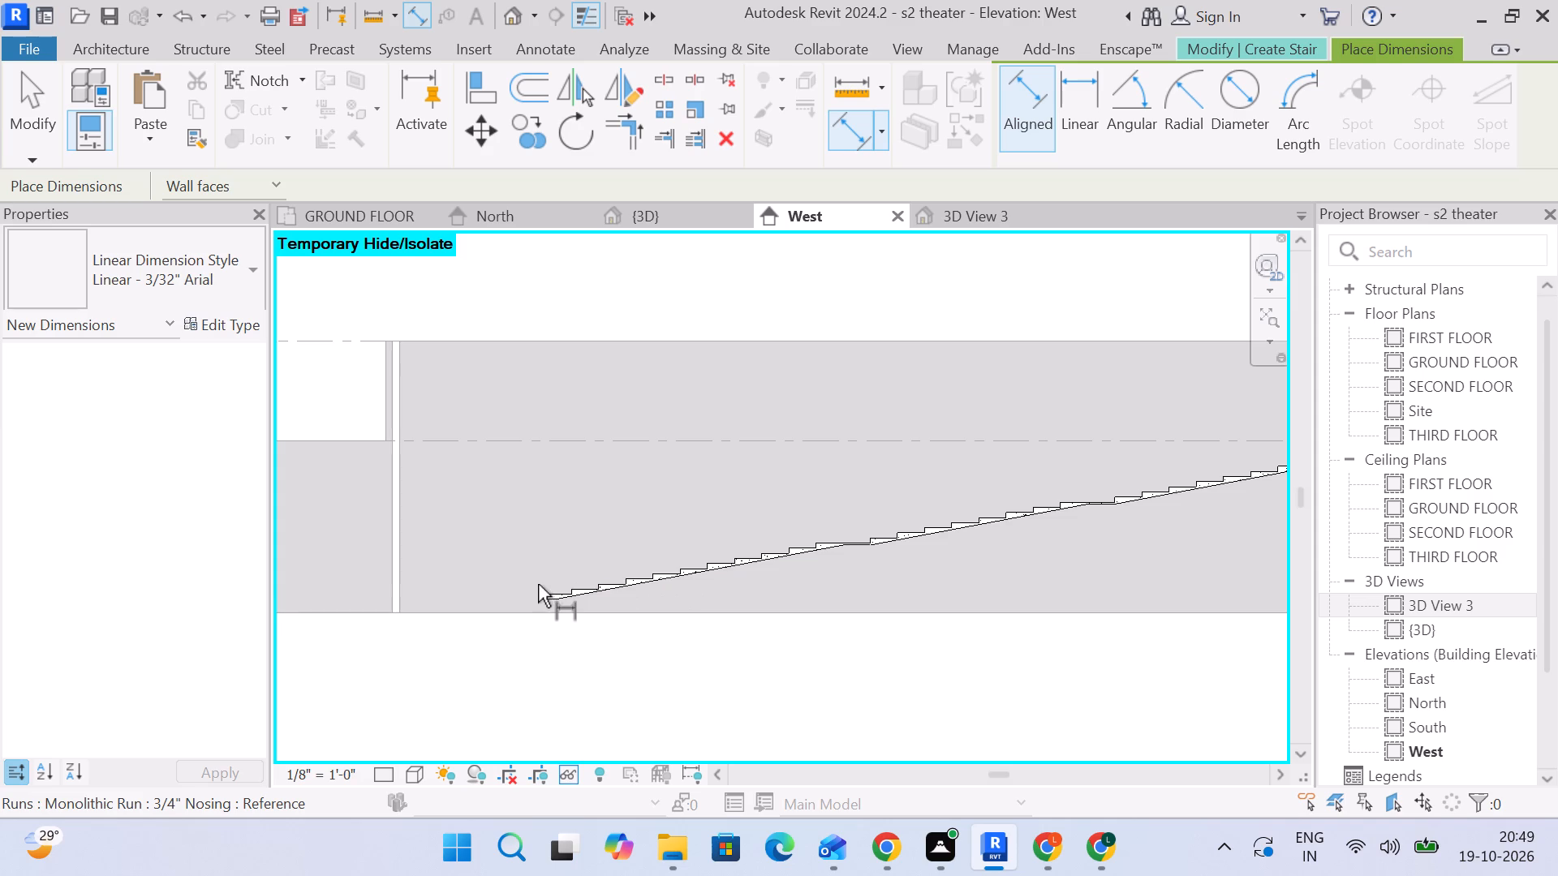
# Examine the SCREEN 2 run's profile in the west elevation, from its lowest step at the ground line up to its top end.
pyautogui.scroll(7, 544, 600)
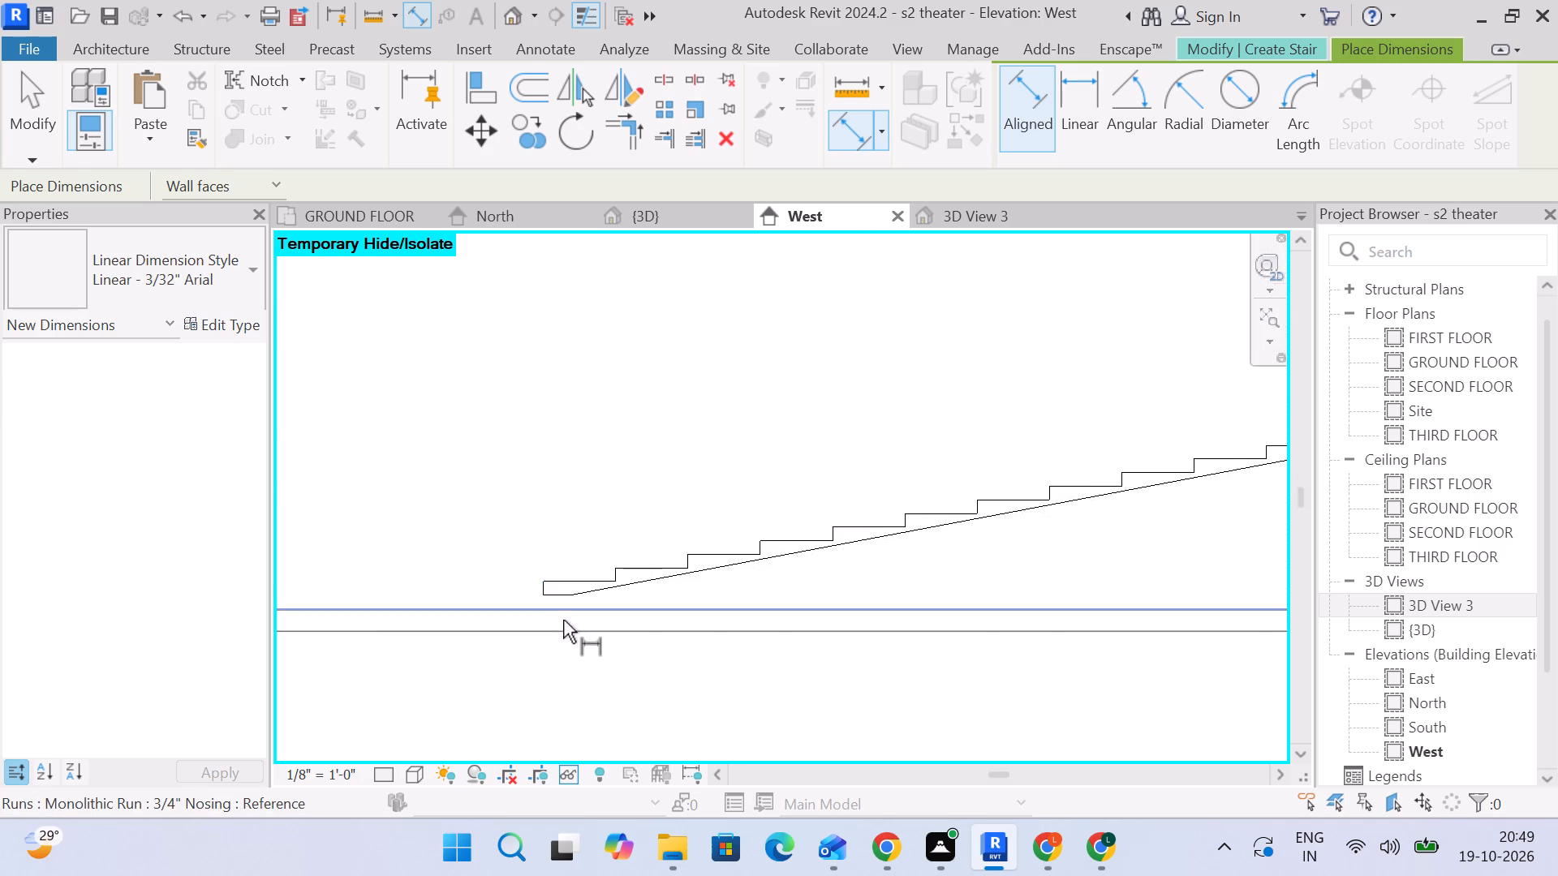
pyautogui.moveTo(563, 620); pyautogui.dragTo(724, 551, button='middle')
pyautogui.press('Escape')
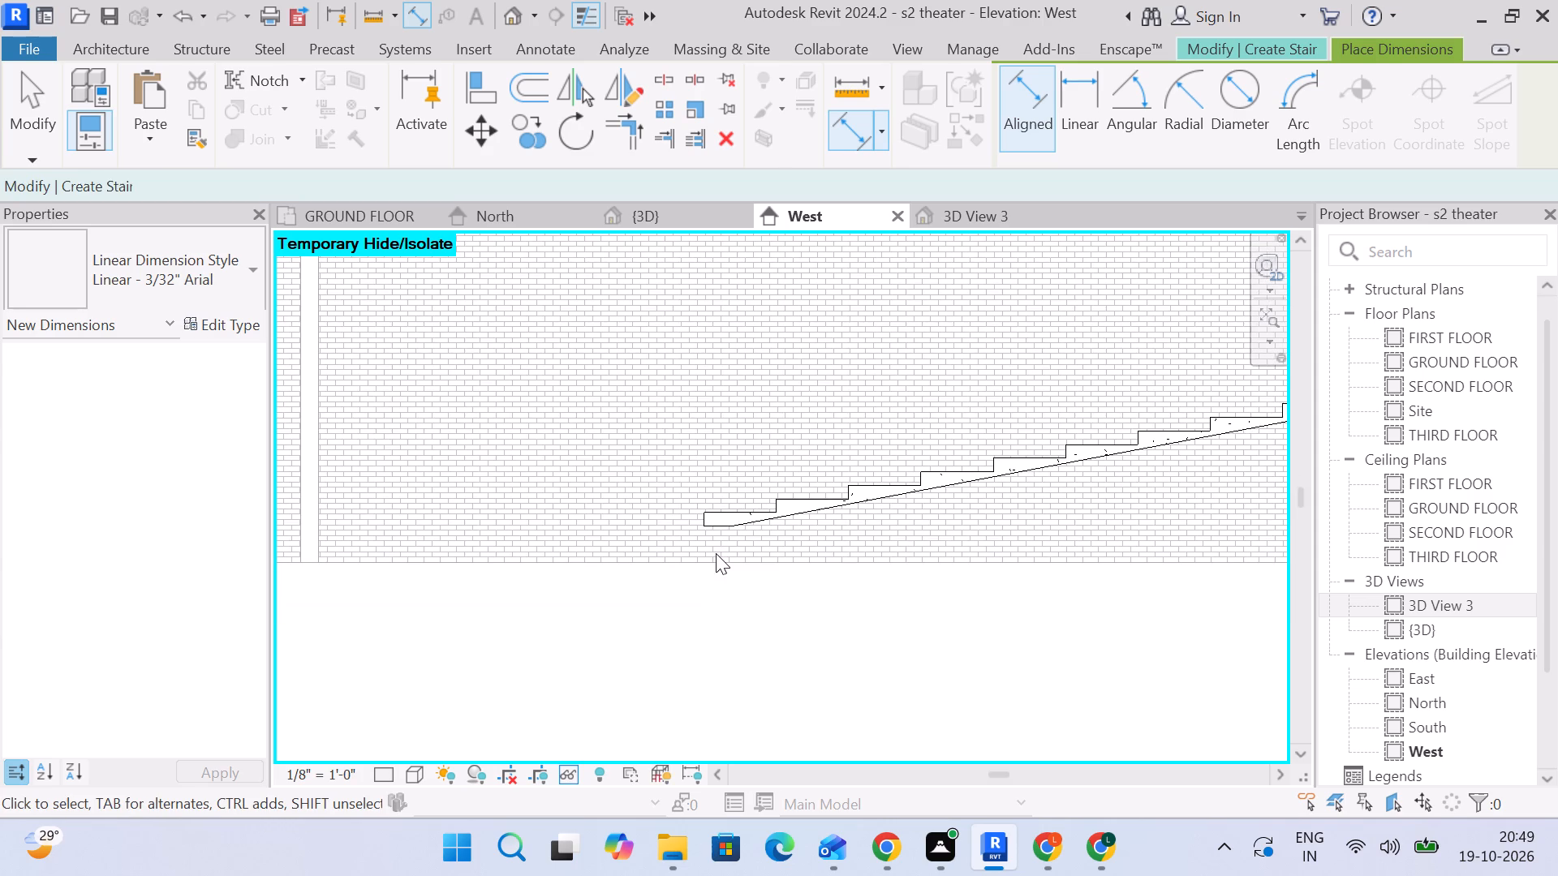
pyautogui.scroll(-3, 807, 544)
pyautogui.moveTo(826, 545); pyautogui.dragTo(484, 545, button='middle')
pyautogui.scroll(-3, 523, 542)
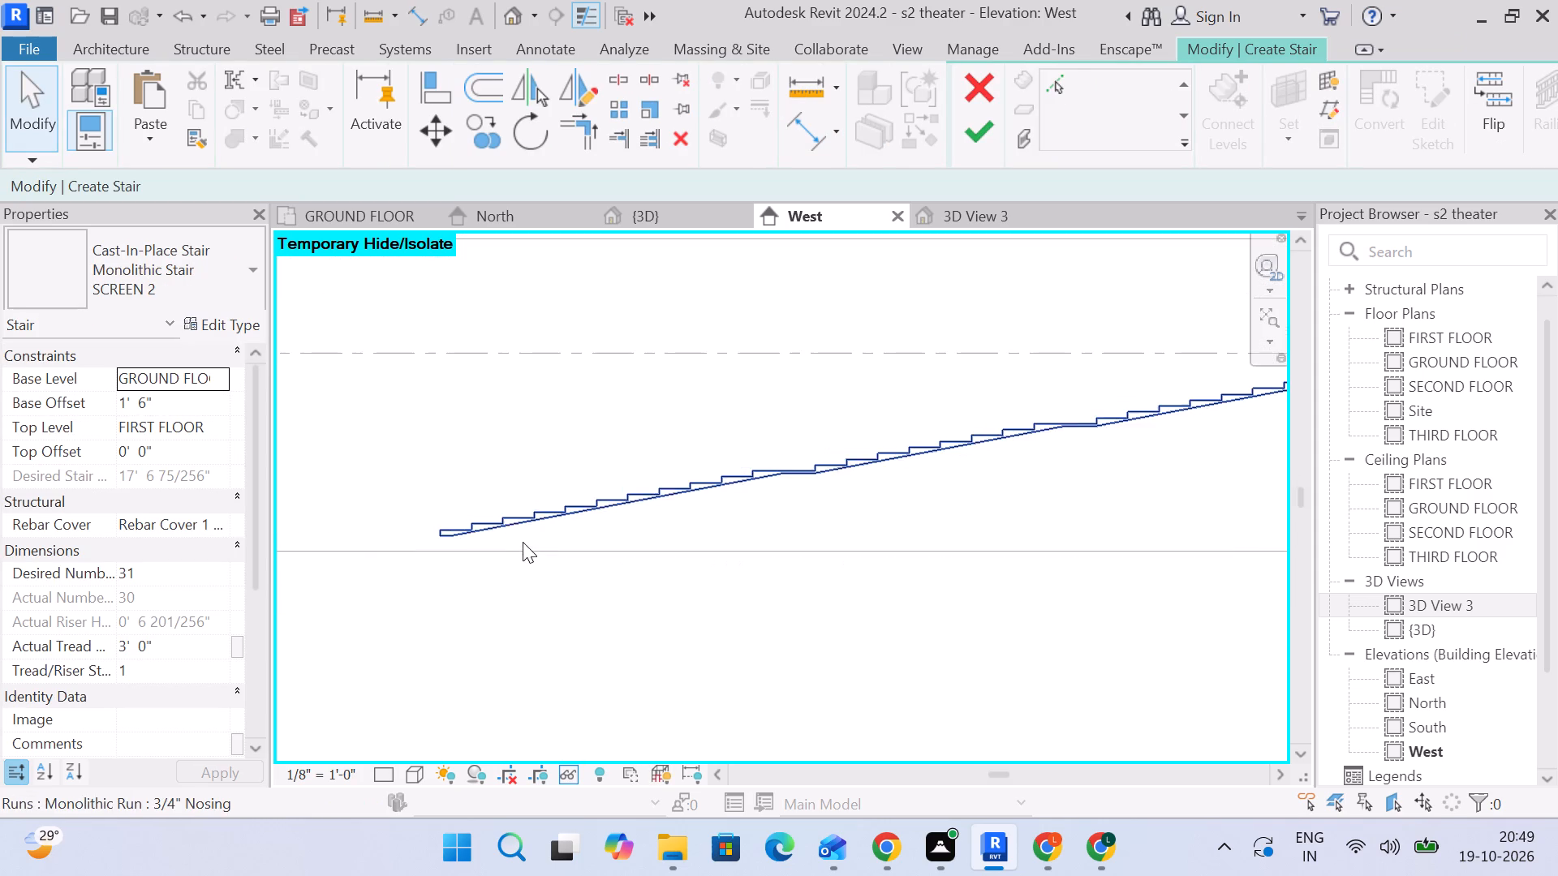
pyautogui.moveTo(523, 542); pyautogui.dragTo(615, 543, button='middle')
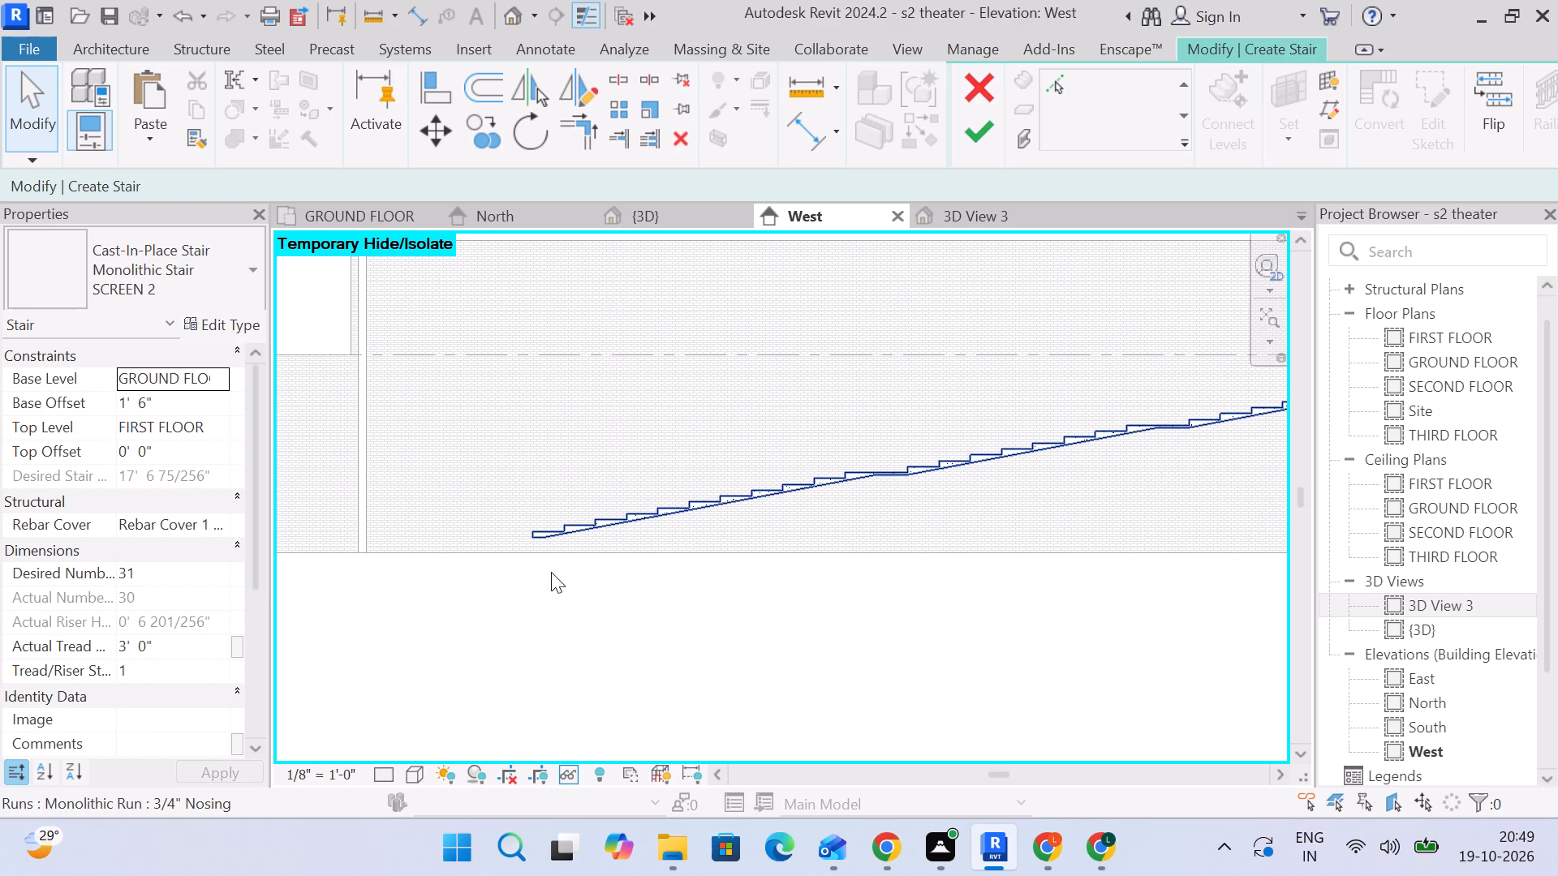
pyautogui.moveTo(514, 565); pyautogui.dragTo(533, 563, button='middle')
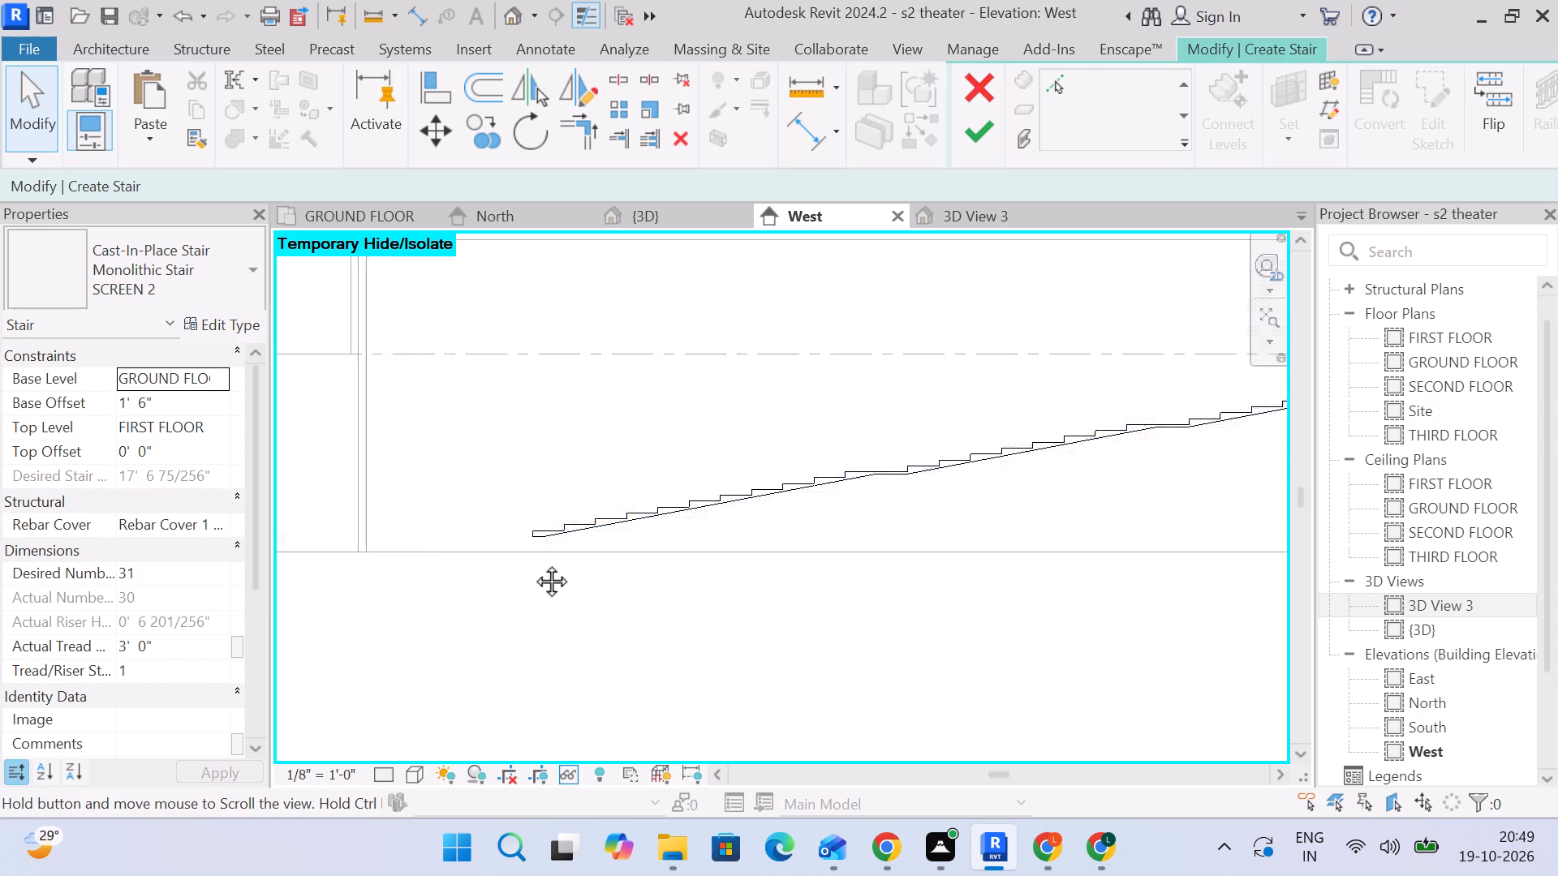
pyautogui.moveTo(533, 563); pyautogui.dragTo(666, 563, button='middle')
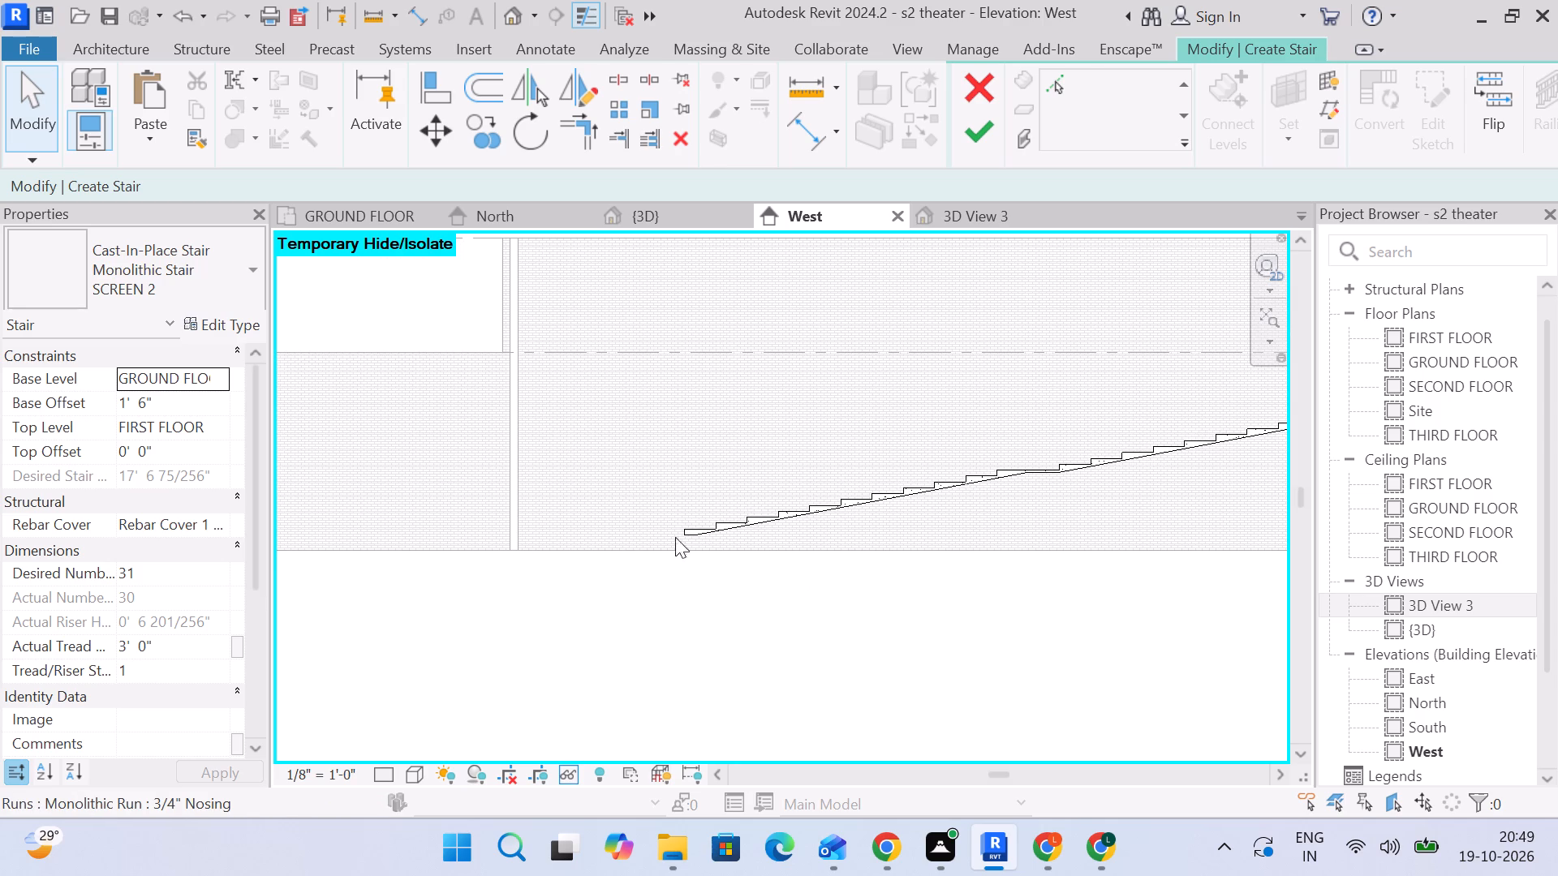
pyautogui.moveTo(857, 537); pyautogui.dragTo(847, 536, button='middle')
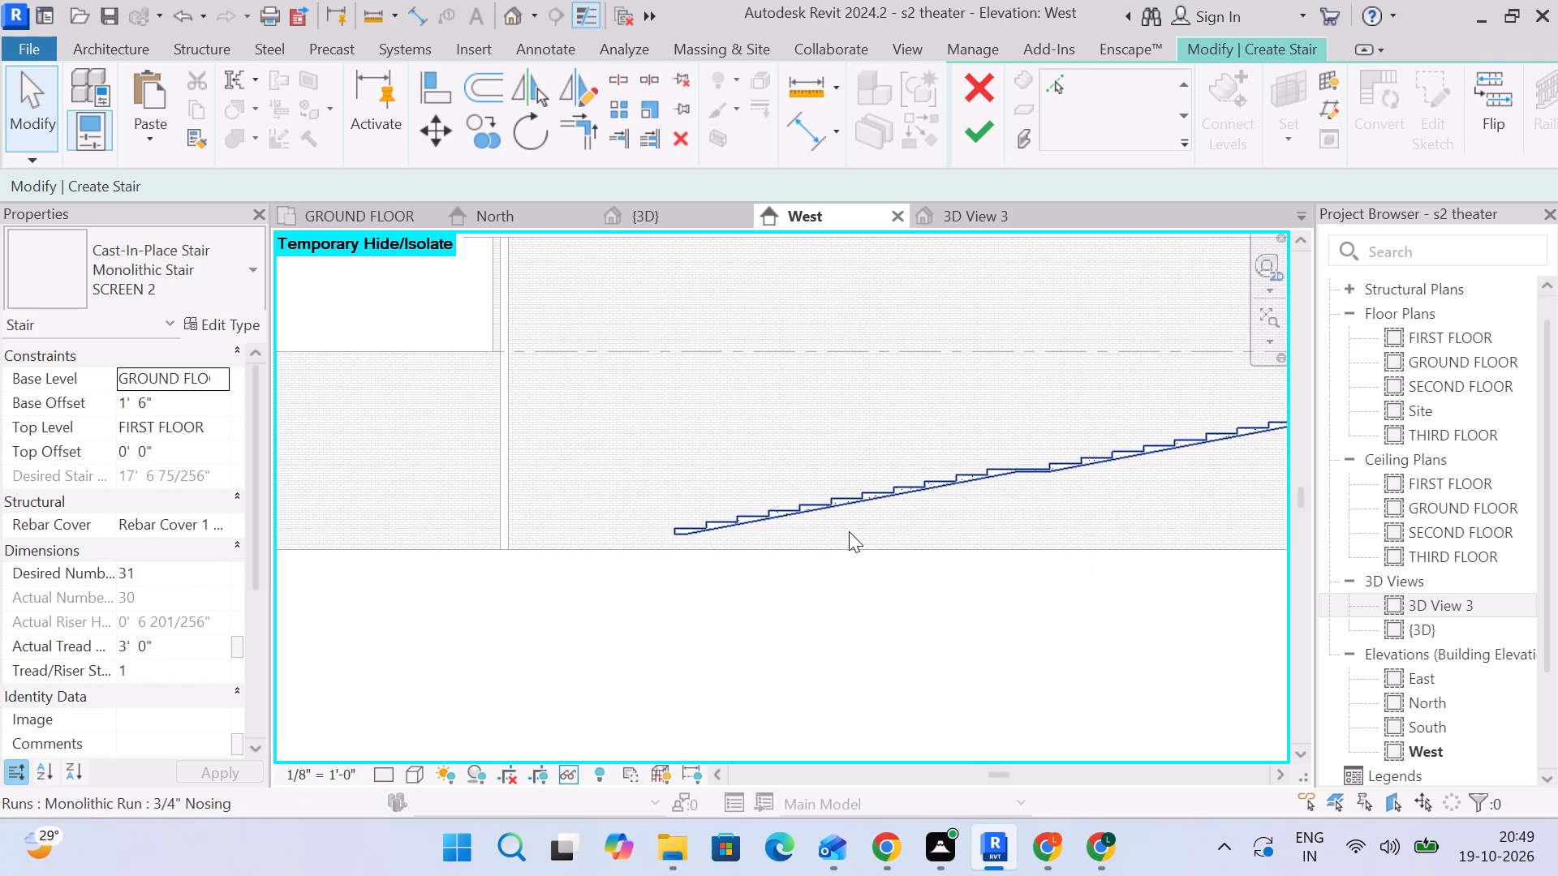
pyautogui.scroll(-3, 849, 535)
pyautogui.moveTo(867, 547); pyautogui.dragTo(631, 548, button='middle')
pyautogui.scroll(-1, 631, 548)
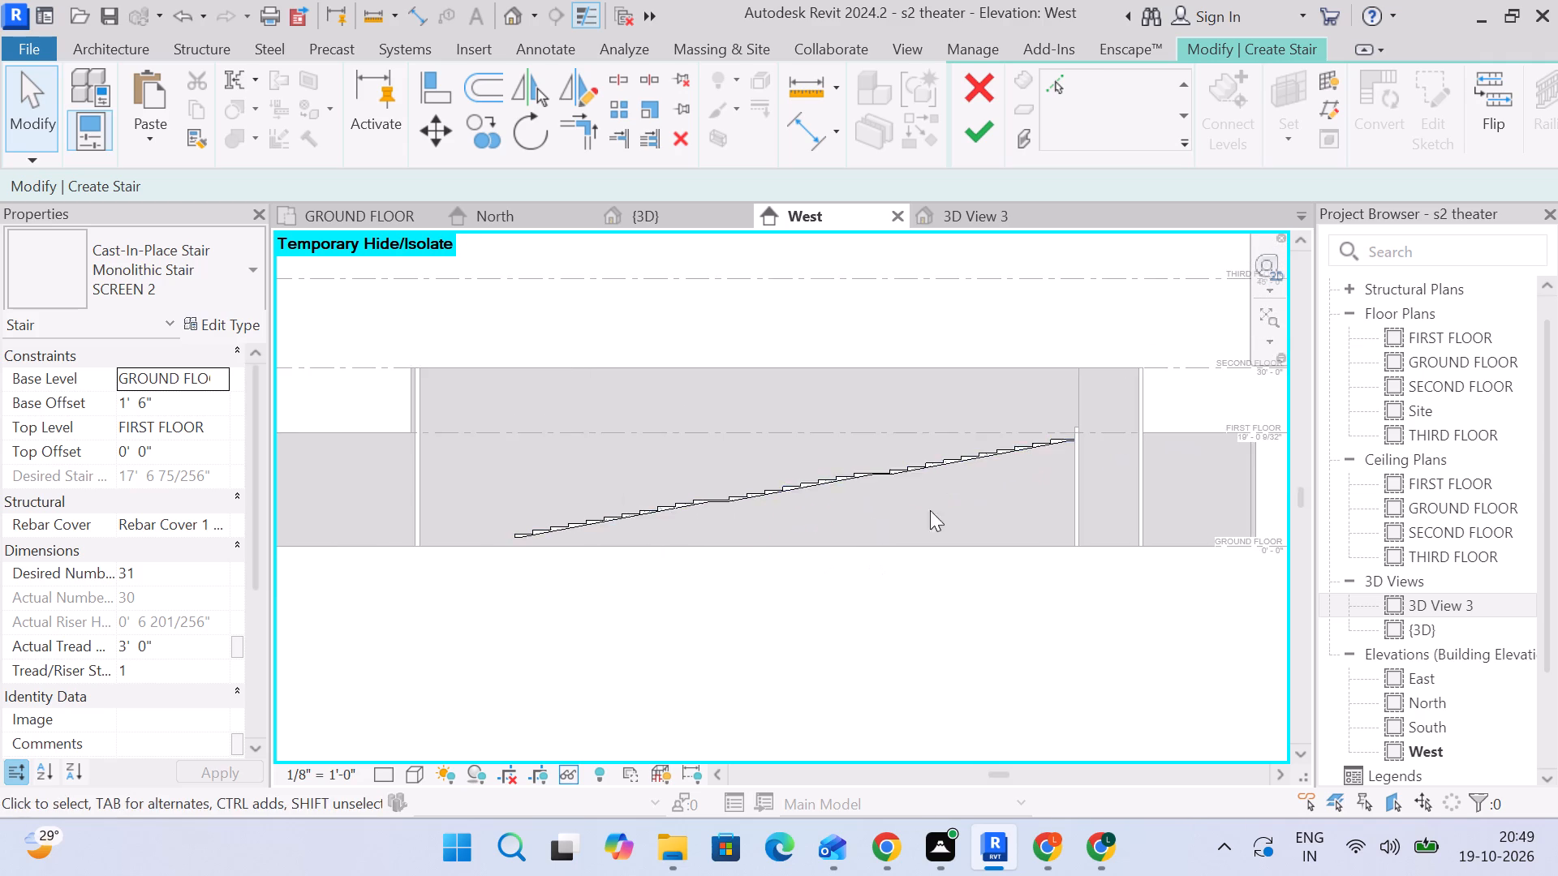
pyautogui.scroll(2, 998, 462)
pyautogui.press('Escape')
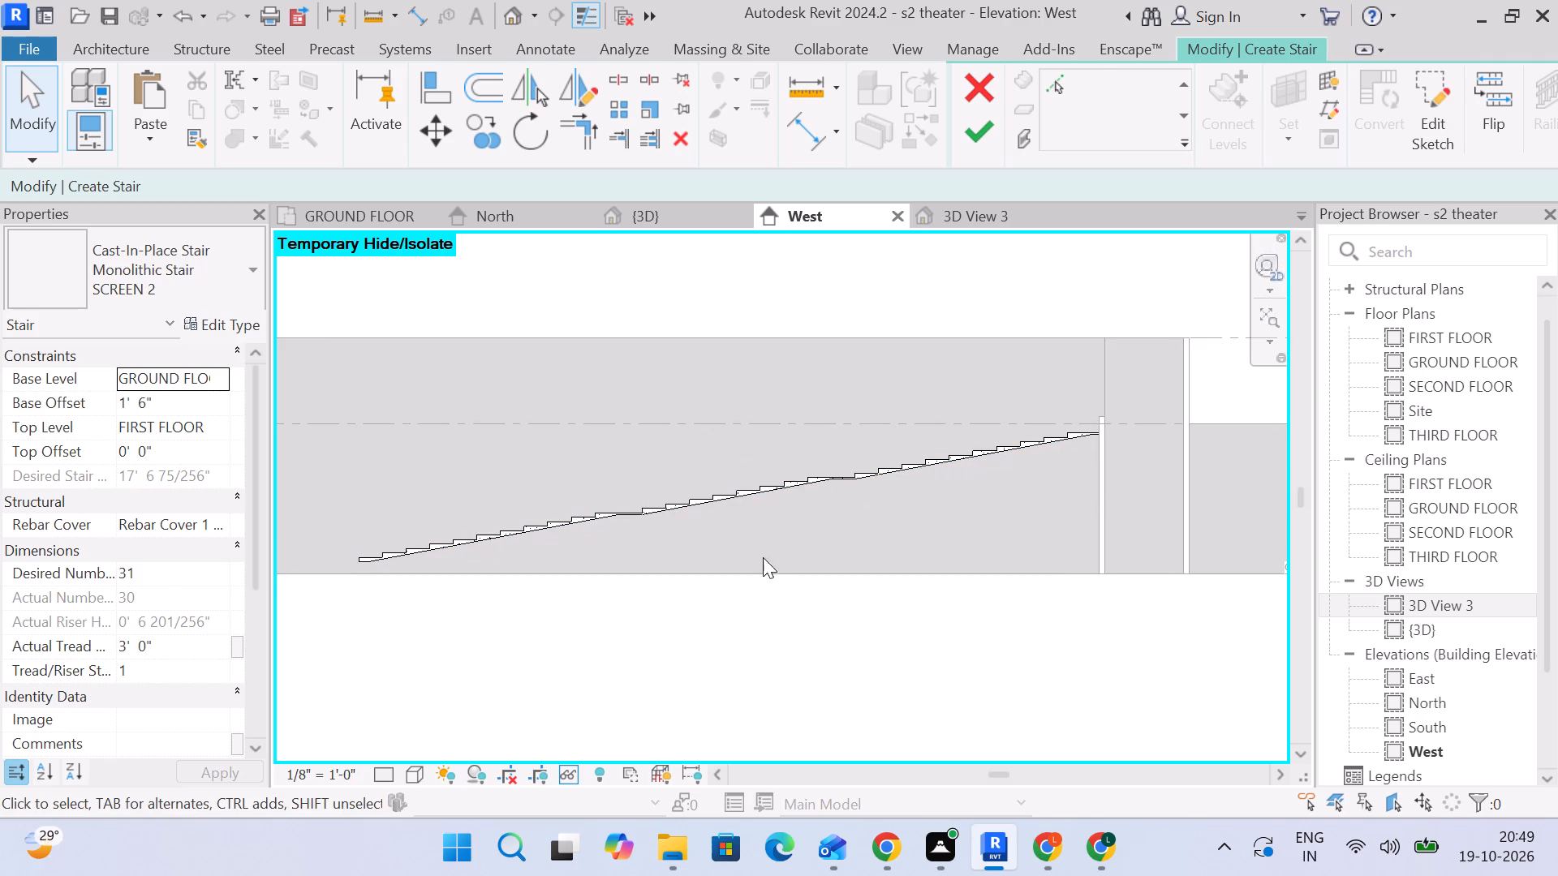
pyautogui.click(713, 625)
# Examine the SCREEN 2 run in the {3D} view from several sides, checking how it sits against the surrounding walls.
pyautogui.click(605, 222)
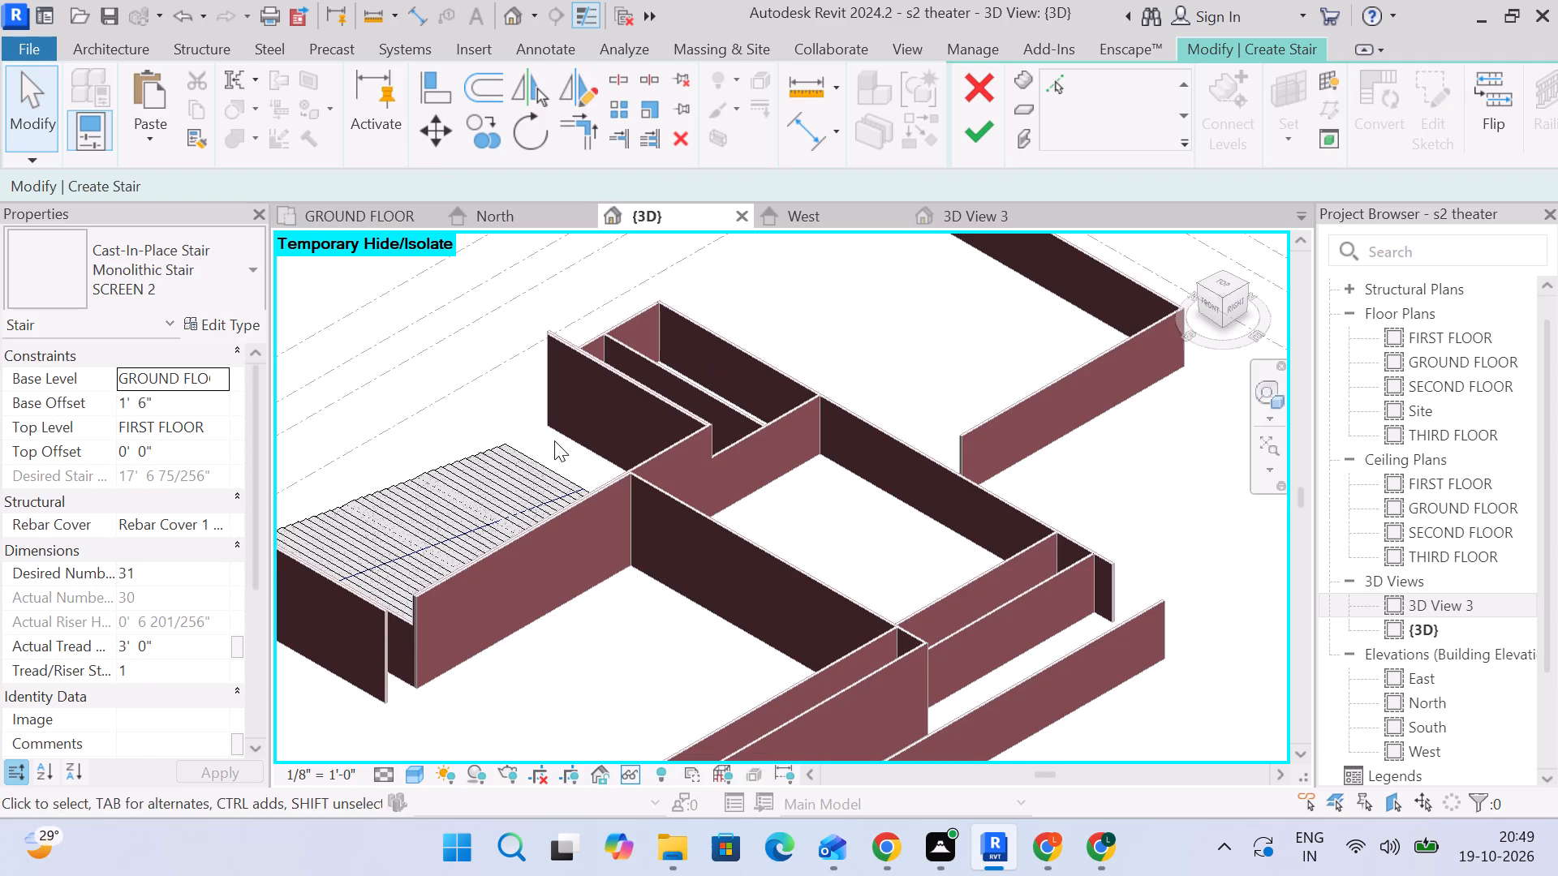
pyautogui.scroll(-3, 554, 445)
pyautogui.keyDown('shift'); pyautogui.moveTo(554, 471); pyautogui.dragTo(1087, 319, button='middle'); pyautogui.keyUp('shift')
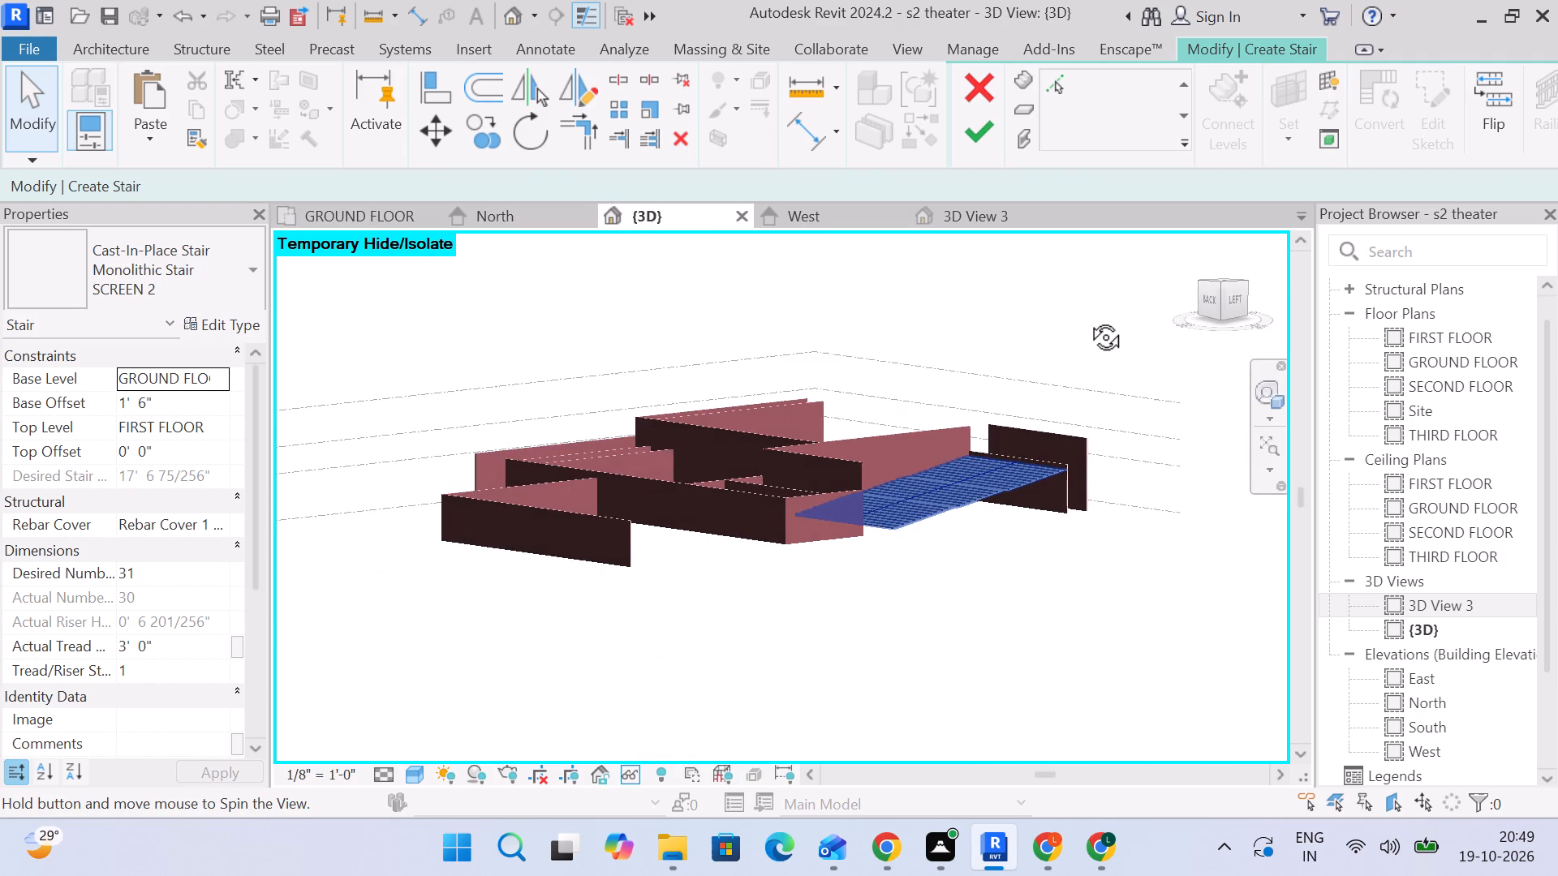
pyautogui.keyDown('shift'); pyautogui.moveTo(1087, 319); pyautogui.dragTo(1103, 337, button='middle'); pyautogui.keyUp('shift')
pyautogui.scroll(10, 1040, 494)
pyautogui.moveTo(890, 616); pyautogui.dragTo(889, 552, button='middle')
pyautogui.scroll(5, 843, 543)
pyautogui.moveTo(846, 557); pyautogui.dragTo(828, 582, button='middle')
pyautogui.scroll(-4, 835, 565)
pyautogui.moveTo(876, 565); pyautogui.dragTo(713, 581, button='middle')
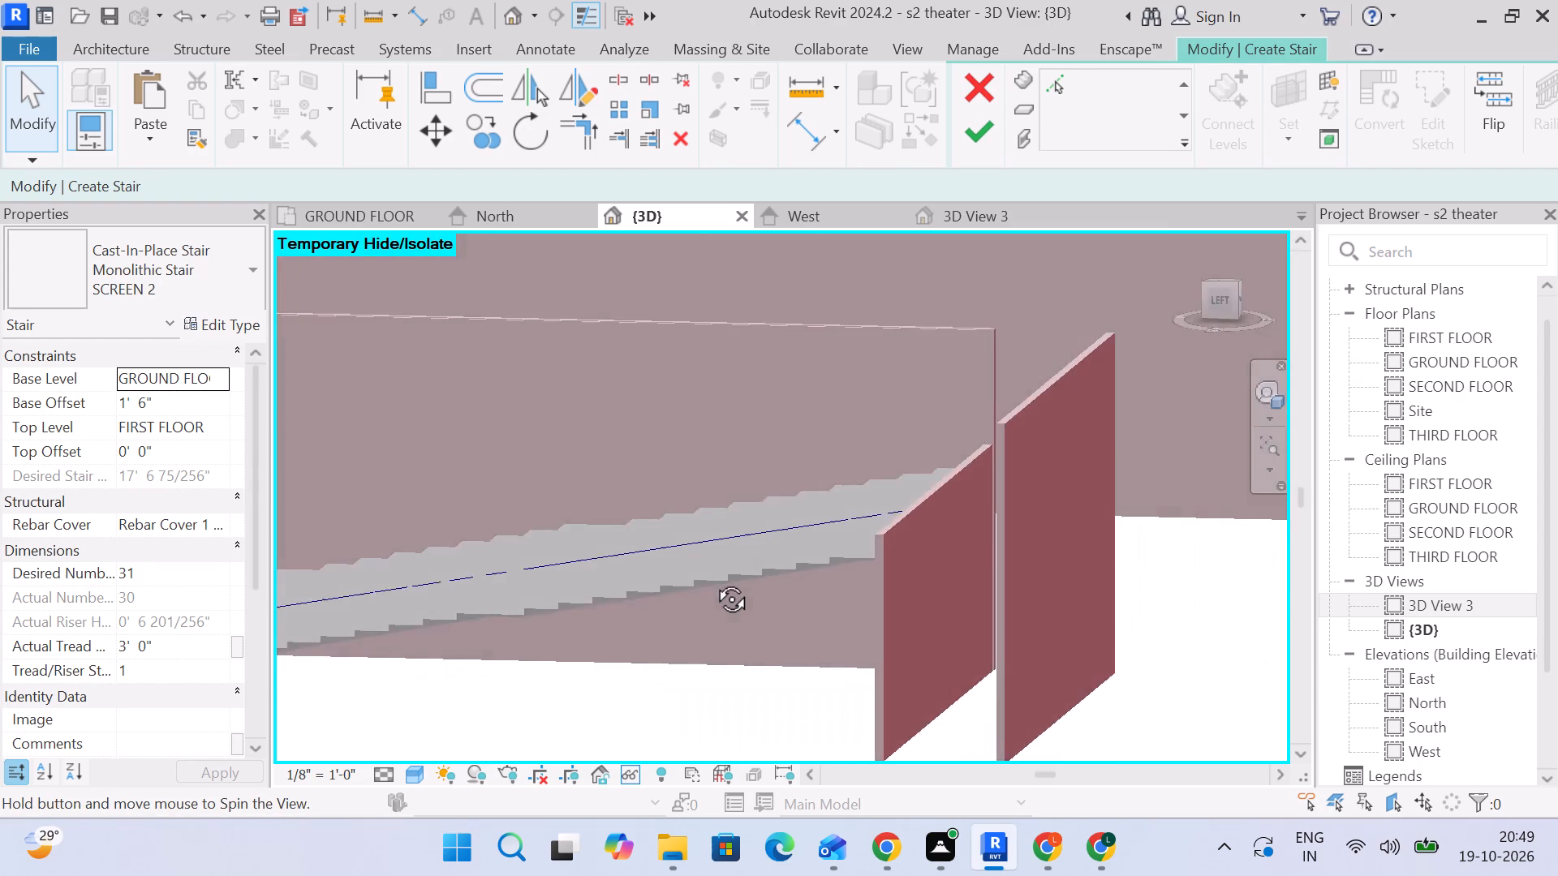
pyautogui.moveTo(713, 581); pyautogui.dragTo(645, 580, button='middle')
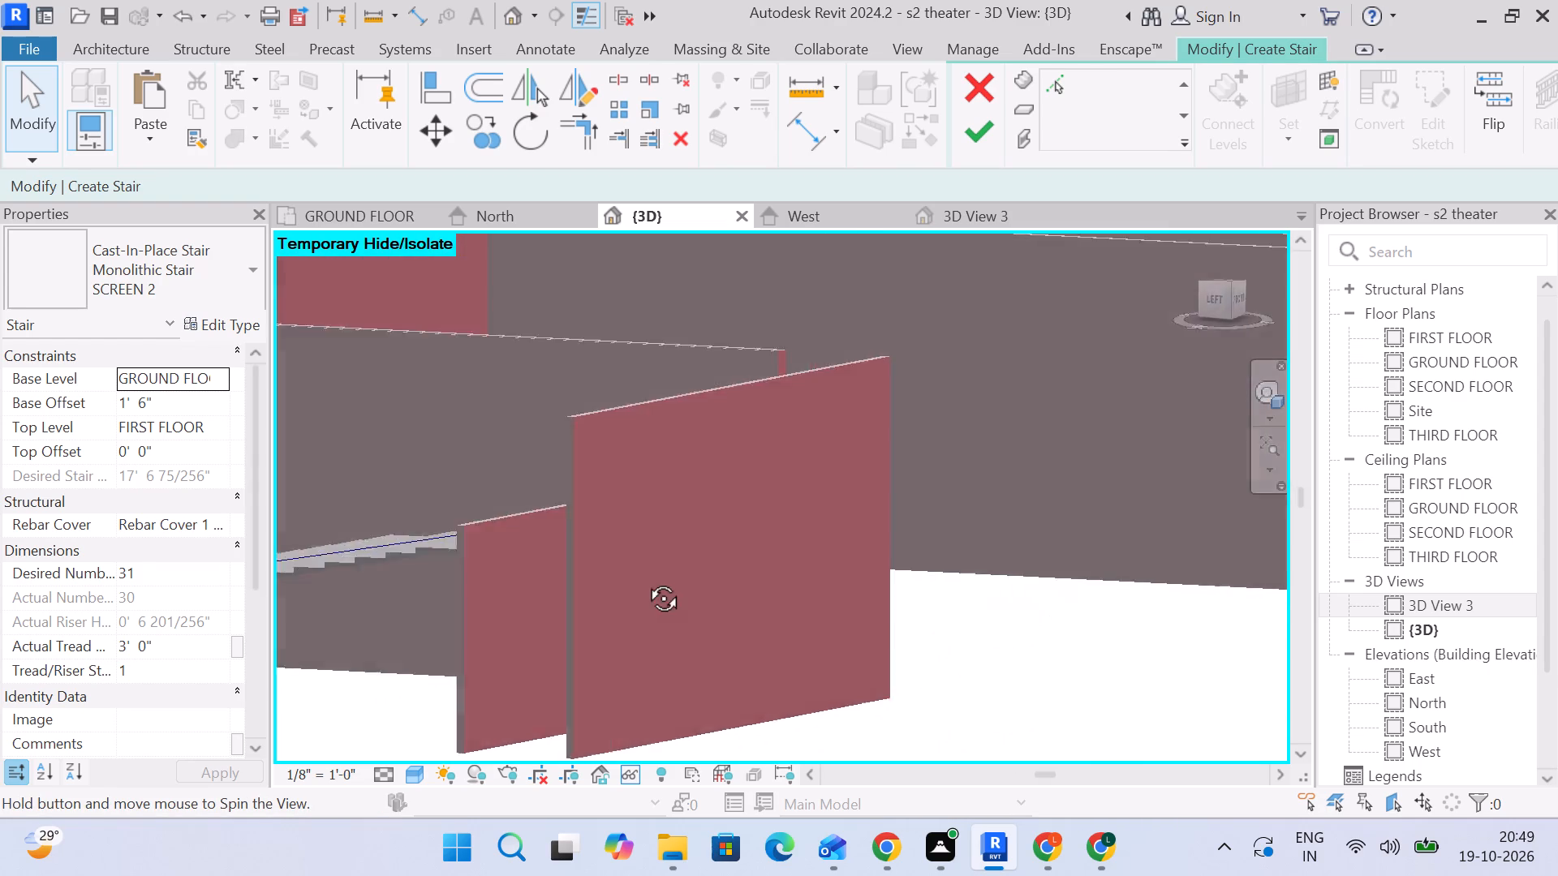
pyautogui.moveTo(645, 580); pyautogui.dragTo(633, 588, button='middle')
pyautogui.keyDown('shift'); pyautogui.scroll(1, 631, 582); pyautogui.keyUp('shift')
pyautogui.scroll(-4, 631, 569)
pyautogui.moveTo(635, 572); pyautogui.dragTo(638, 588, button='middle')
pyautogui.scroll(1, 637, 581)
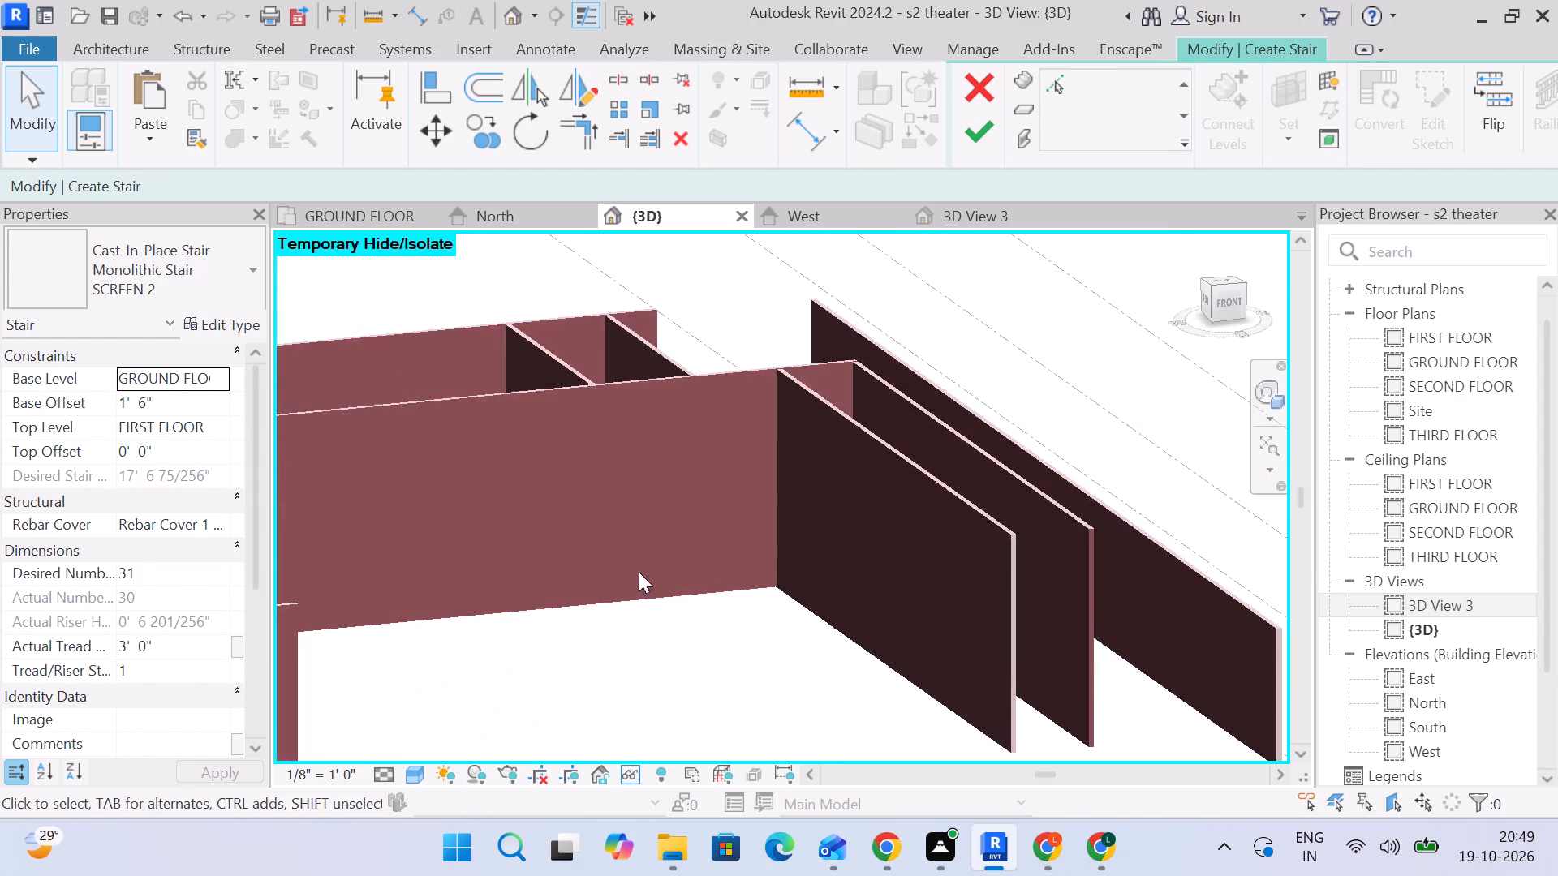
pyautogui.scroll(-4, 639, 572)
pyautogui.moveTo(636, 582); pyautogui.dragTo(1081, 500, button='middle')
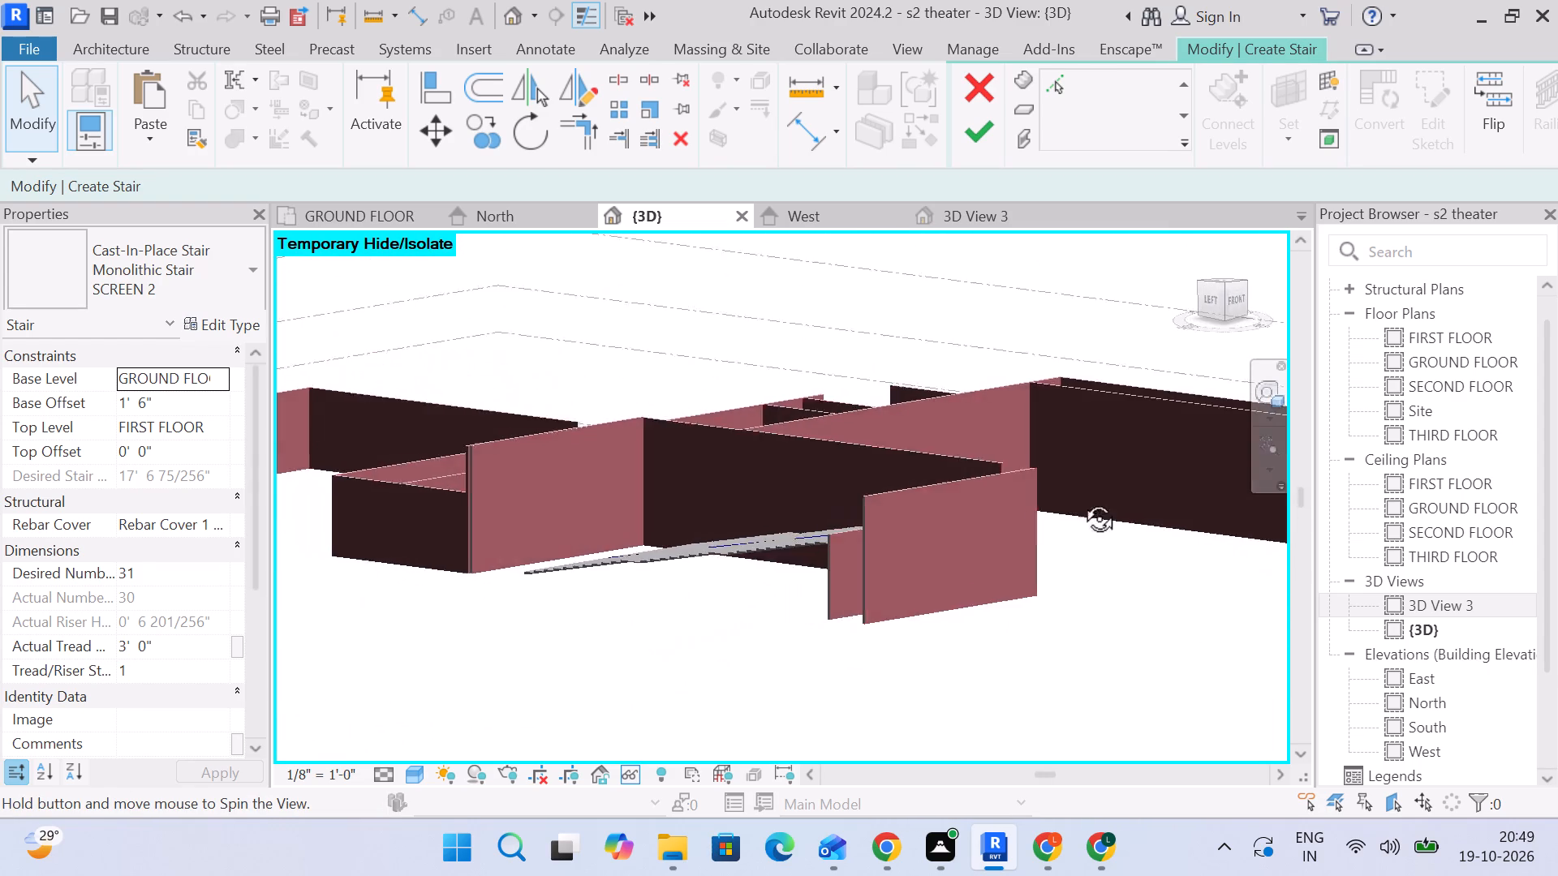
pyautogui.moveTo(1081, 500); pyautogui.dragTo(1116, 494, button='middle')
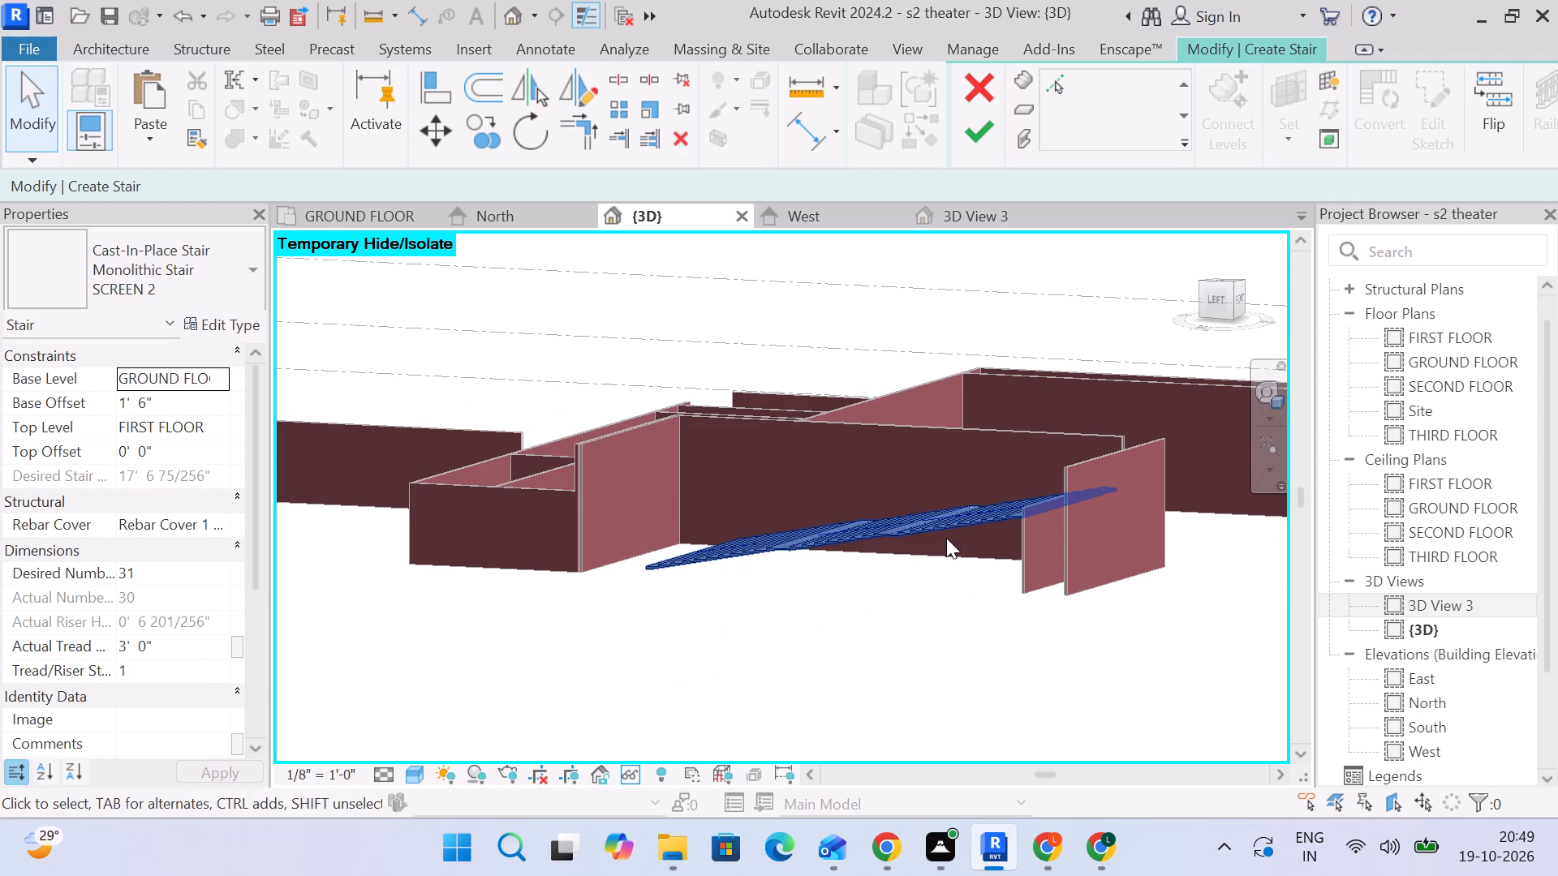
pyautogui.scroll(-3, 953, 535)
pyautogui.press('Escape')
pyautogui.scroll(5, 896, 581)
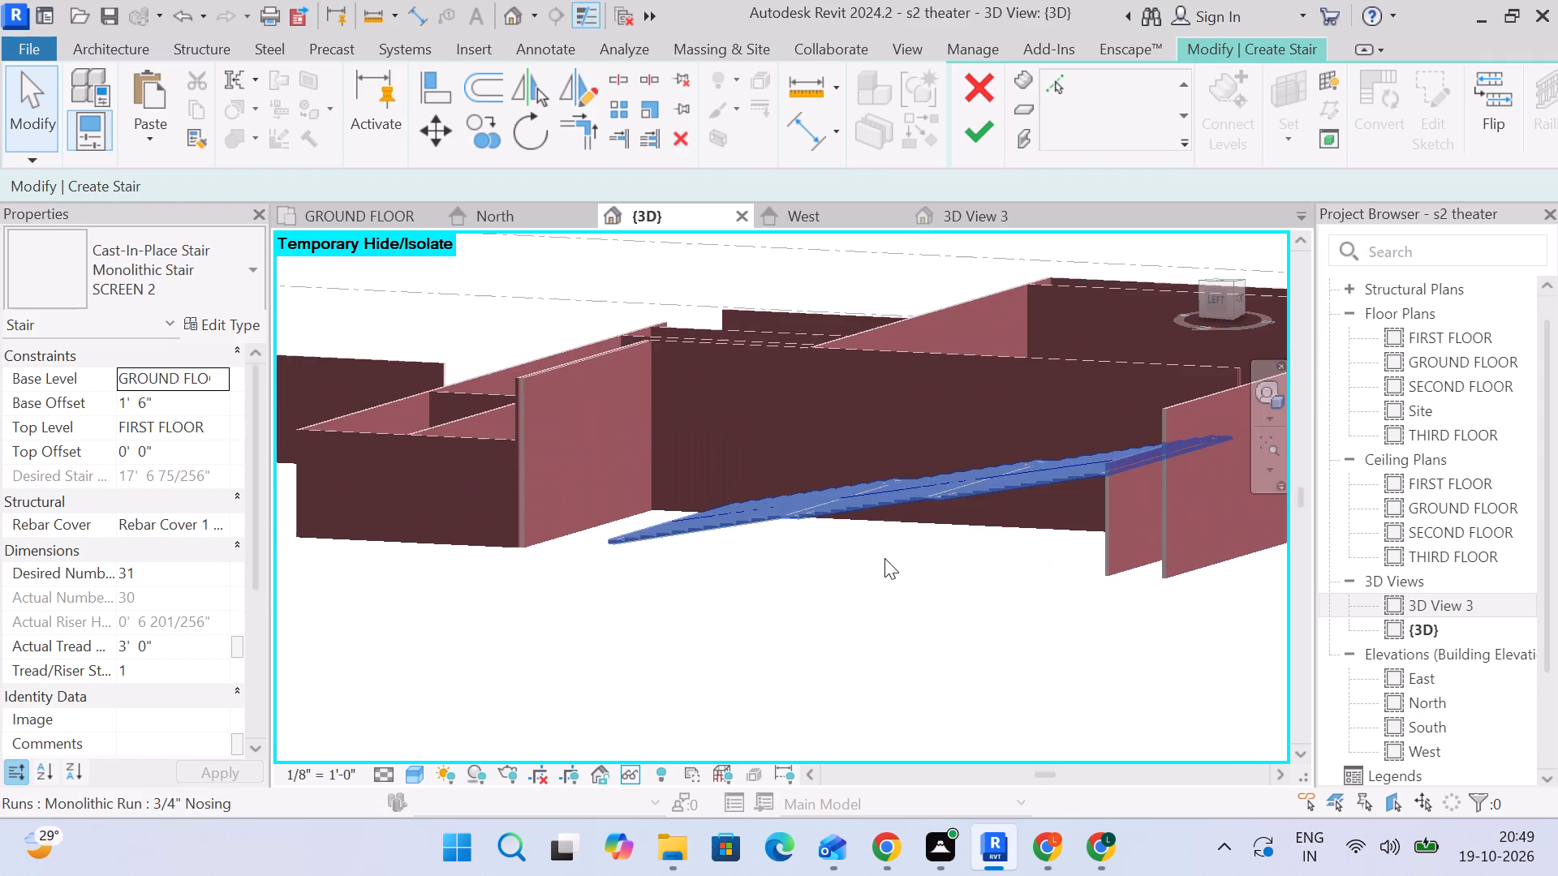
pyautogui.moveTo(828, 549); pyautogui.dragTo(725, 449, button='middle')
pyautogui.moveTo(793, 472); pyautogui.dragTo(632, 576, button='middle')
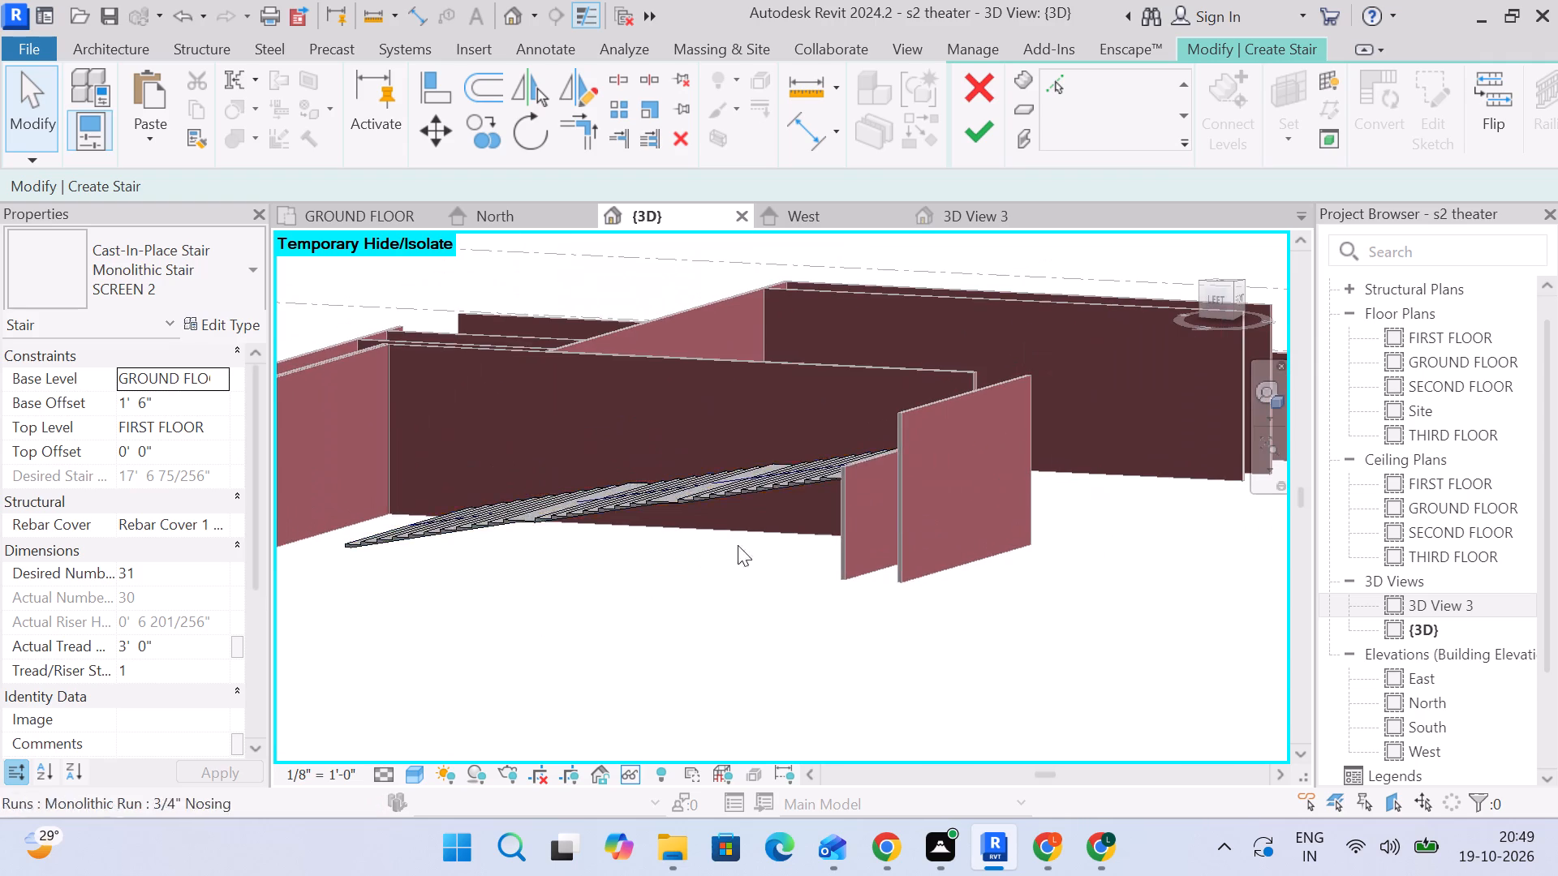
pyautogui.scroll(-3, 1016, 519)
# Finish the edit of the SCREEN 2 stair.
pyautogui.click(971, 127)
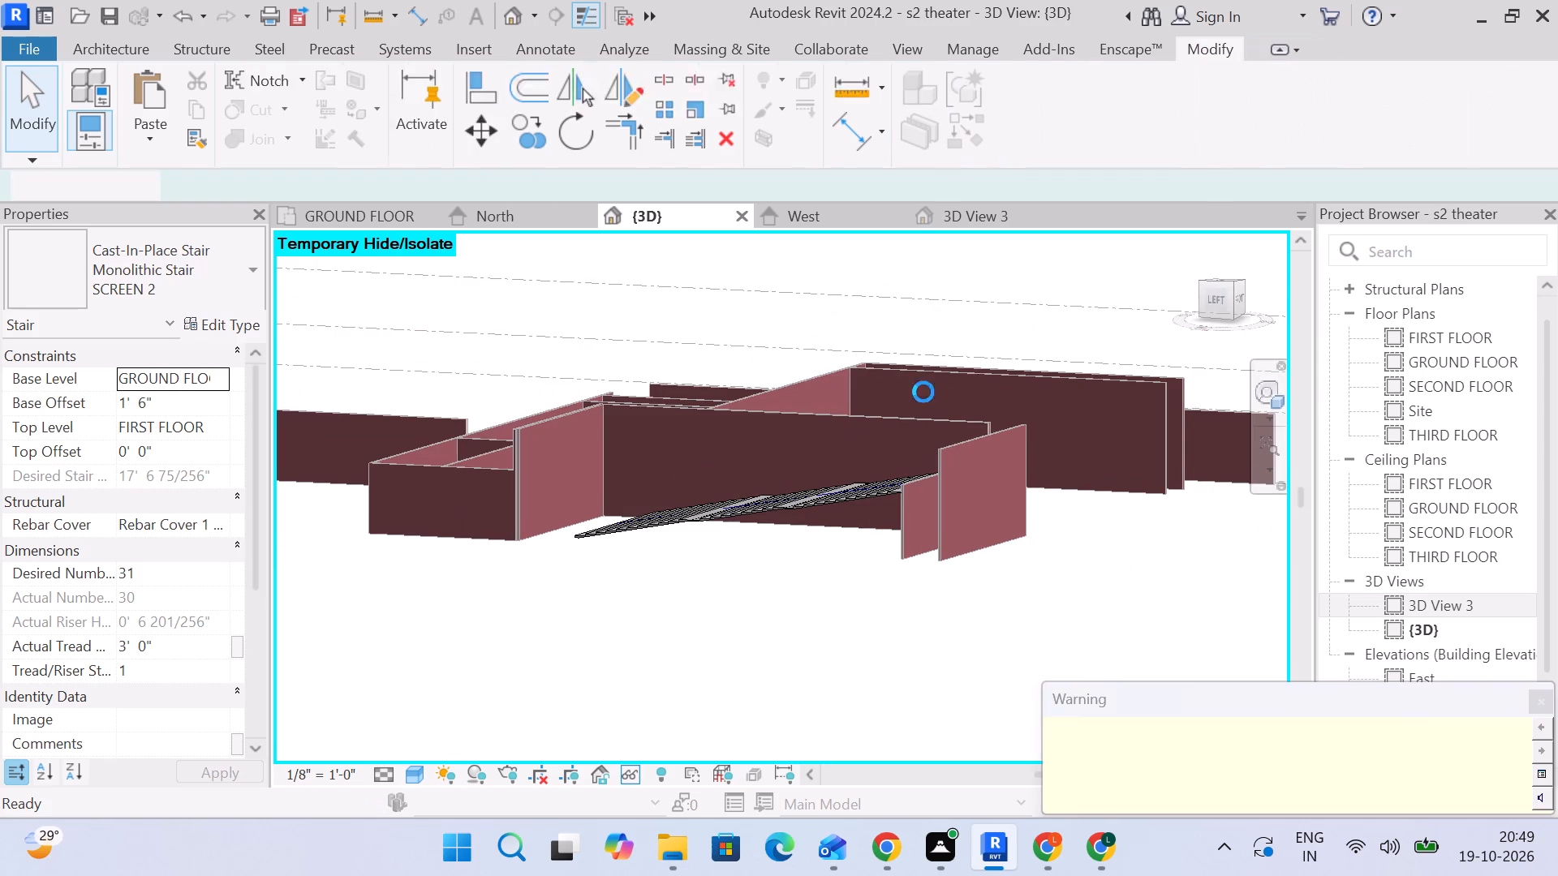
pyautogui.click(970, 211)
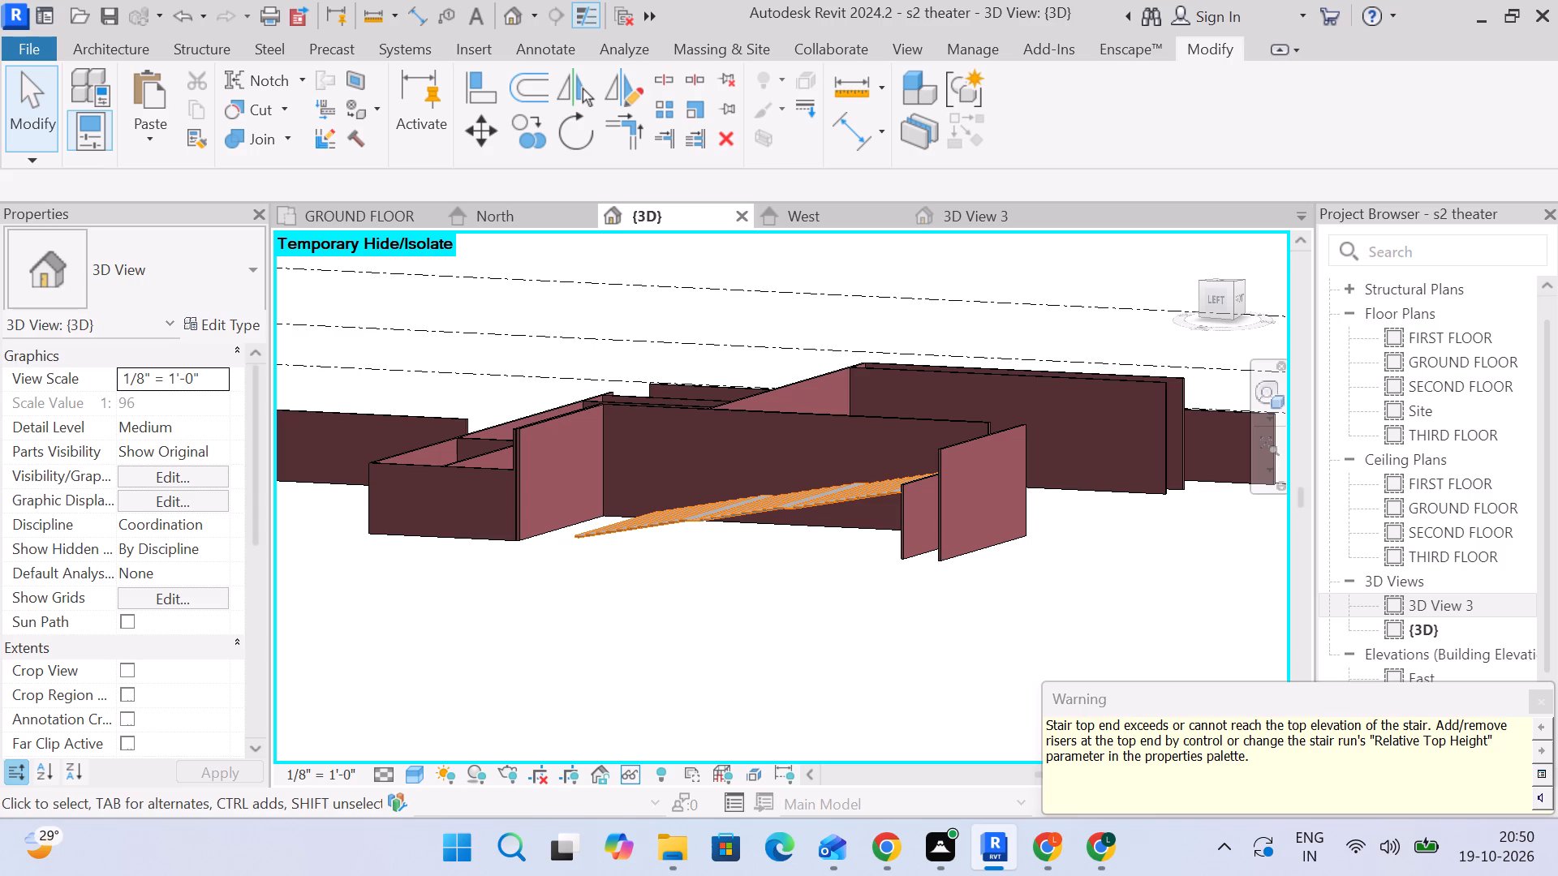
pyautogui.click(914, 686)
# Set the SCREEN 2 stair's base offset from the Ground Floor to 0' 0", checking it in the west elevation.
pyautogui.click(833, 514)
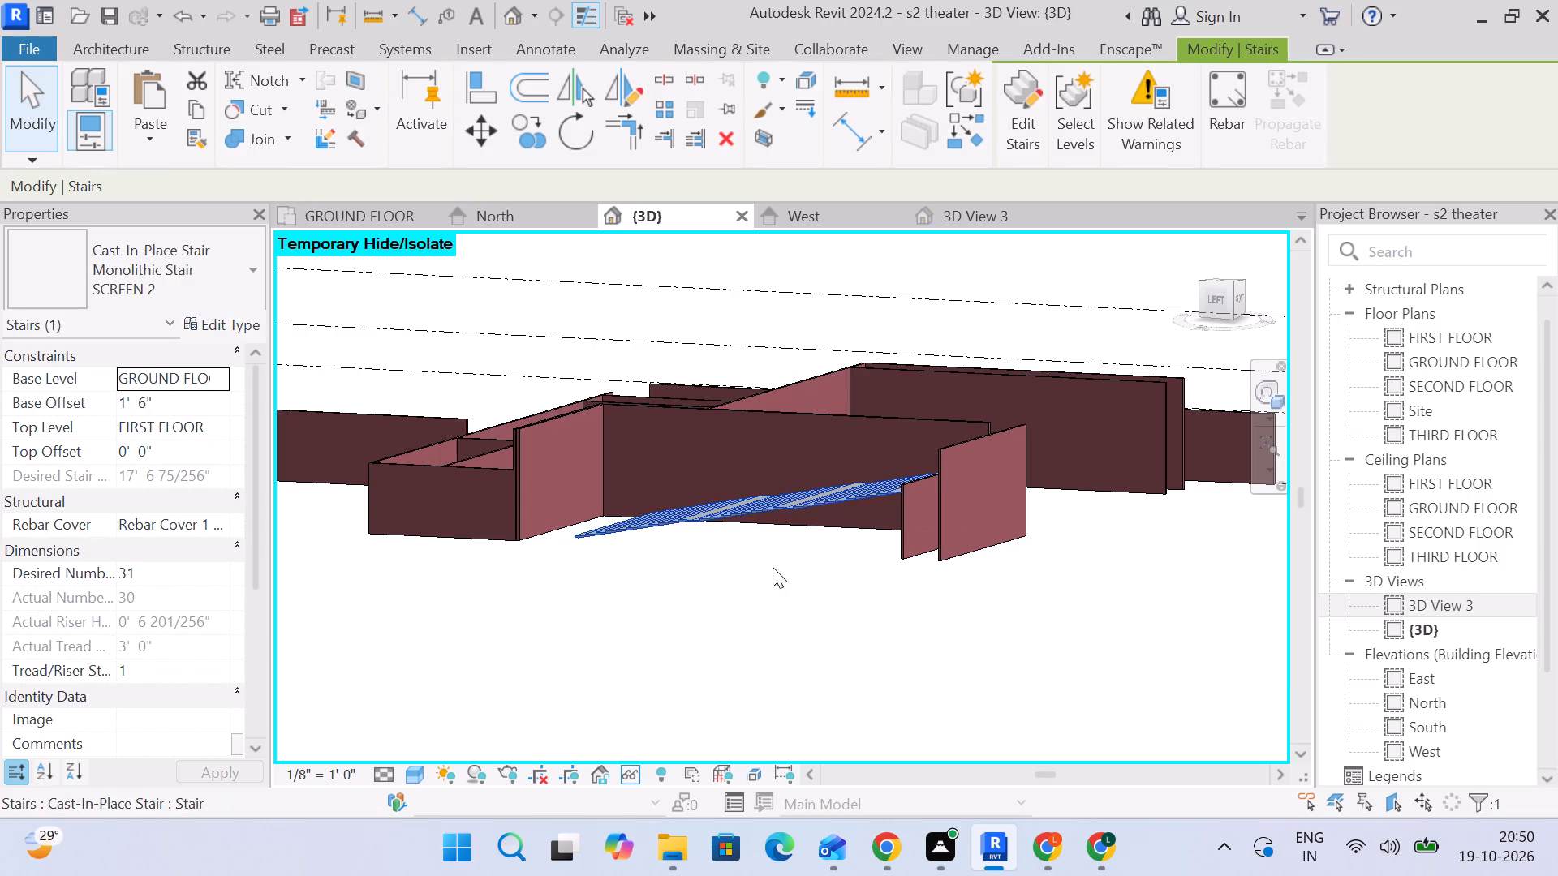
pyautogui.click(812, 225)
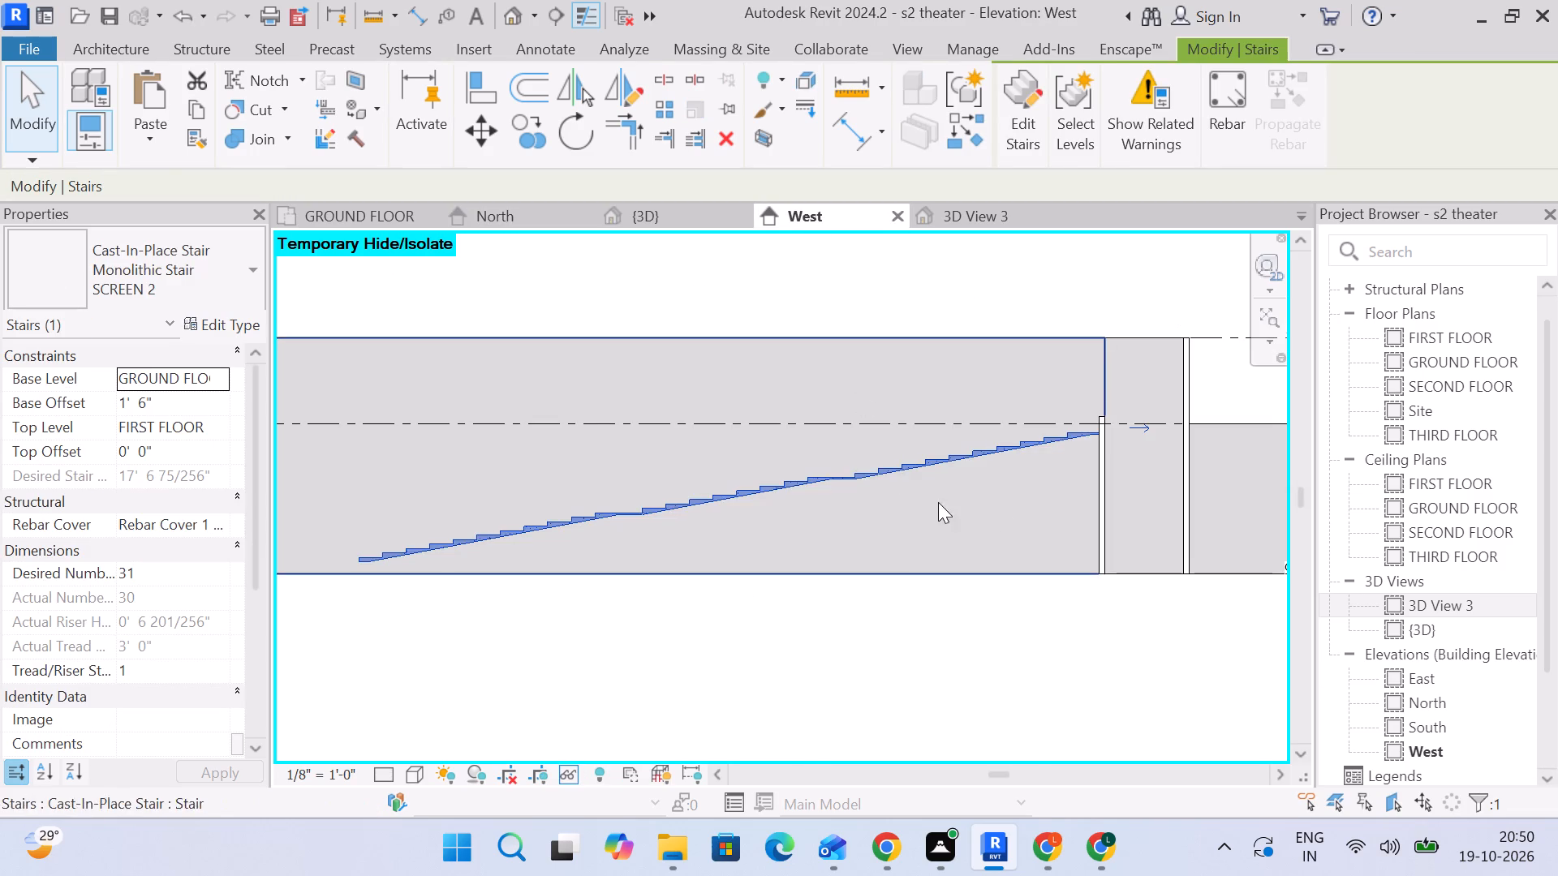
pyautogui.scroll(2, 1091, 440)
pyautogui.scroll(-4, 729, 521)
pyautogui.moveTo(725, 525); pyautogui.dragTo(891, 502, button='middle')
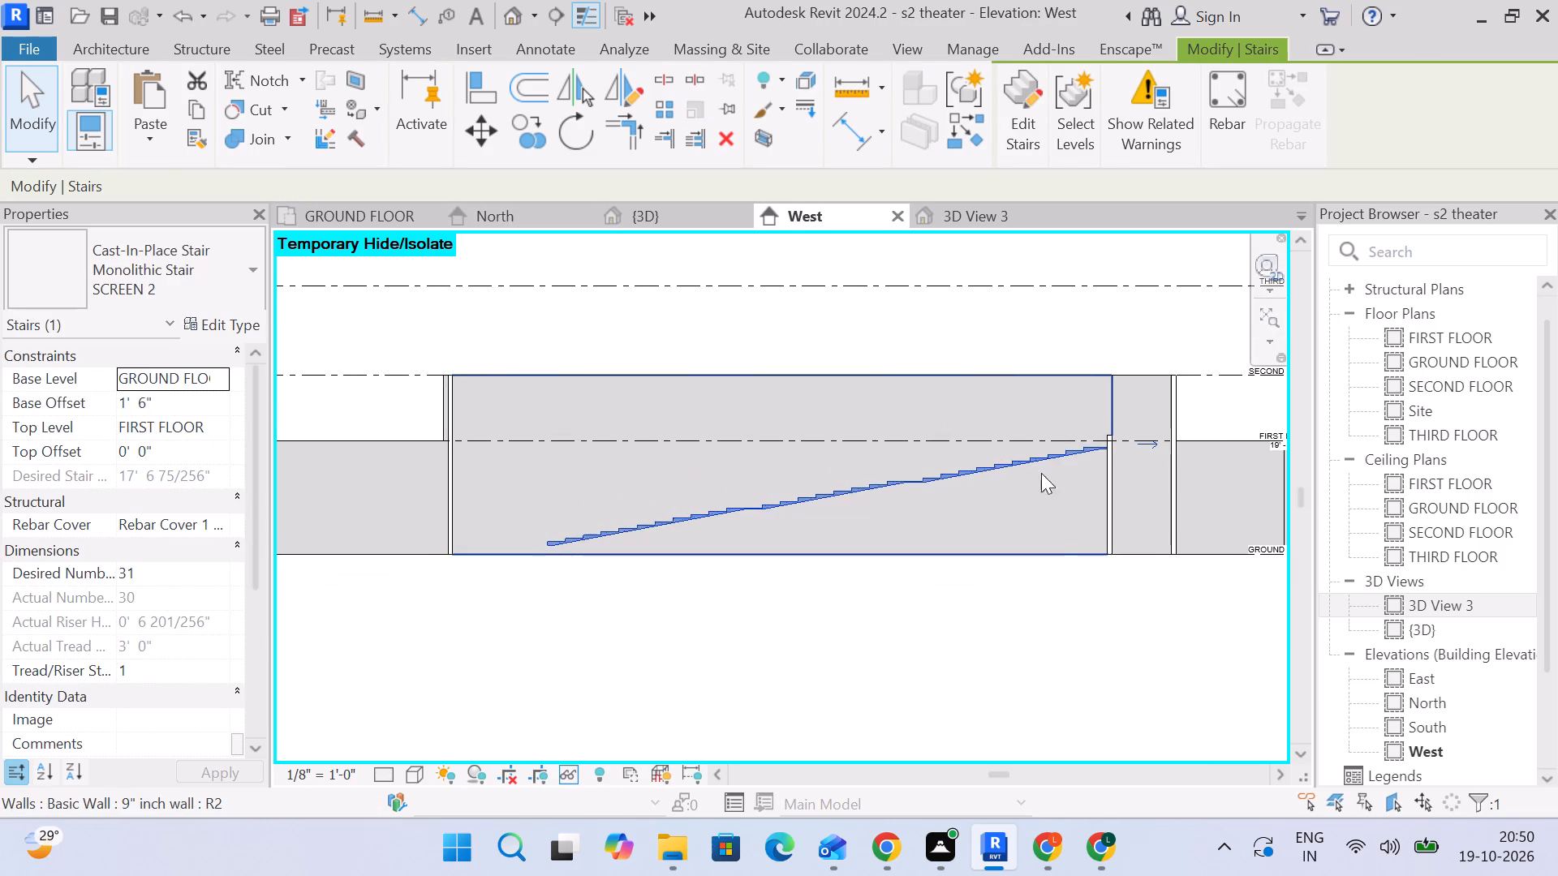
pyautogui.scroll(8, 1078, 457)
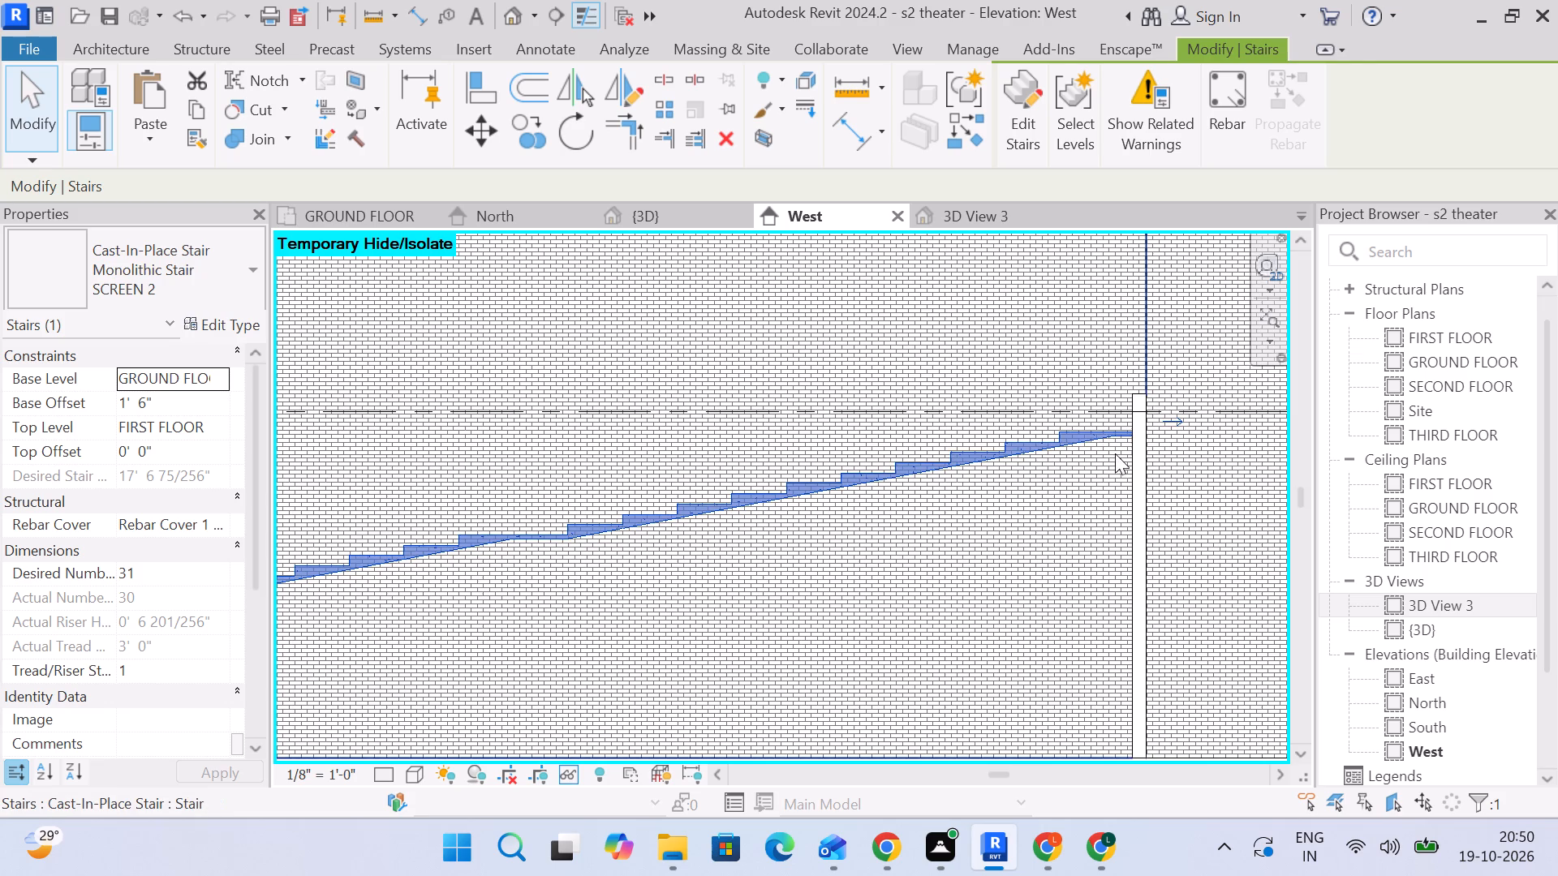
pyautogui.moveTo(1080, 439); pyautogui.dragTo(1031, 439, button='middle')
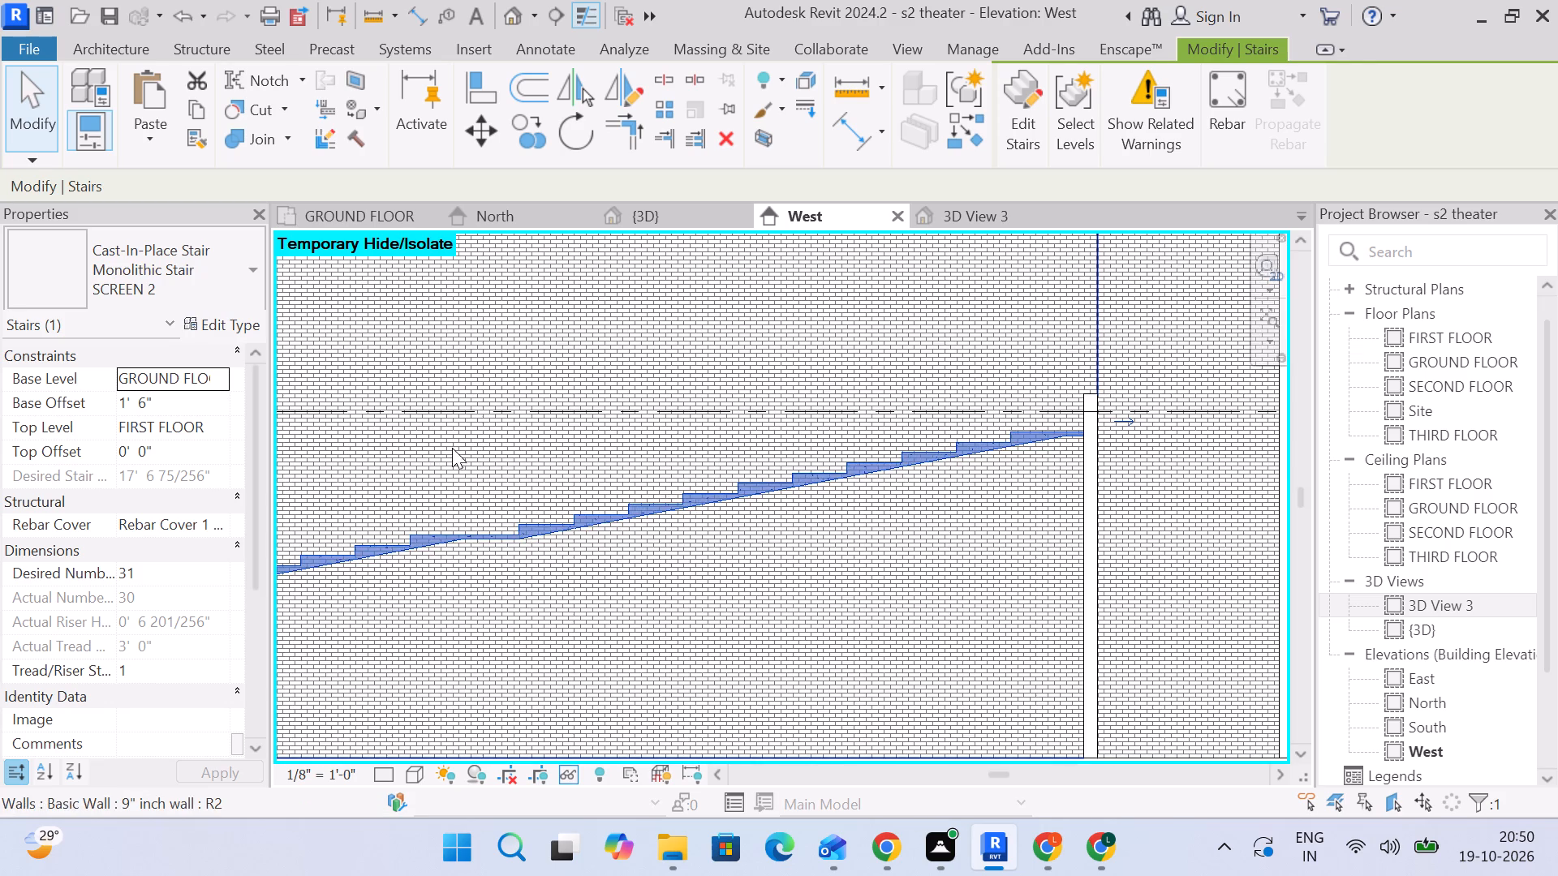
pyautogui.scroll(-1, 490, 523)
pyautogui.moveTo(502, 523); pyautogui.dragTo(992, 456, button='middle')
pyautogui.scroll(-4, 854, 506)
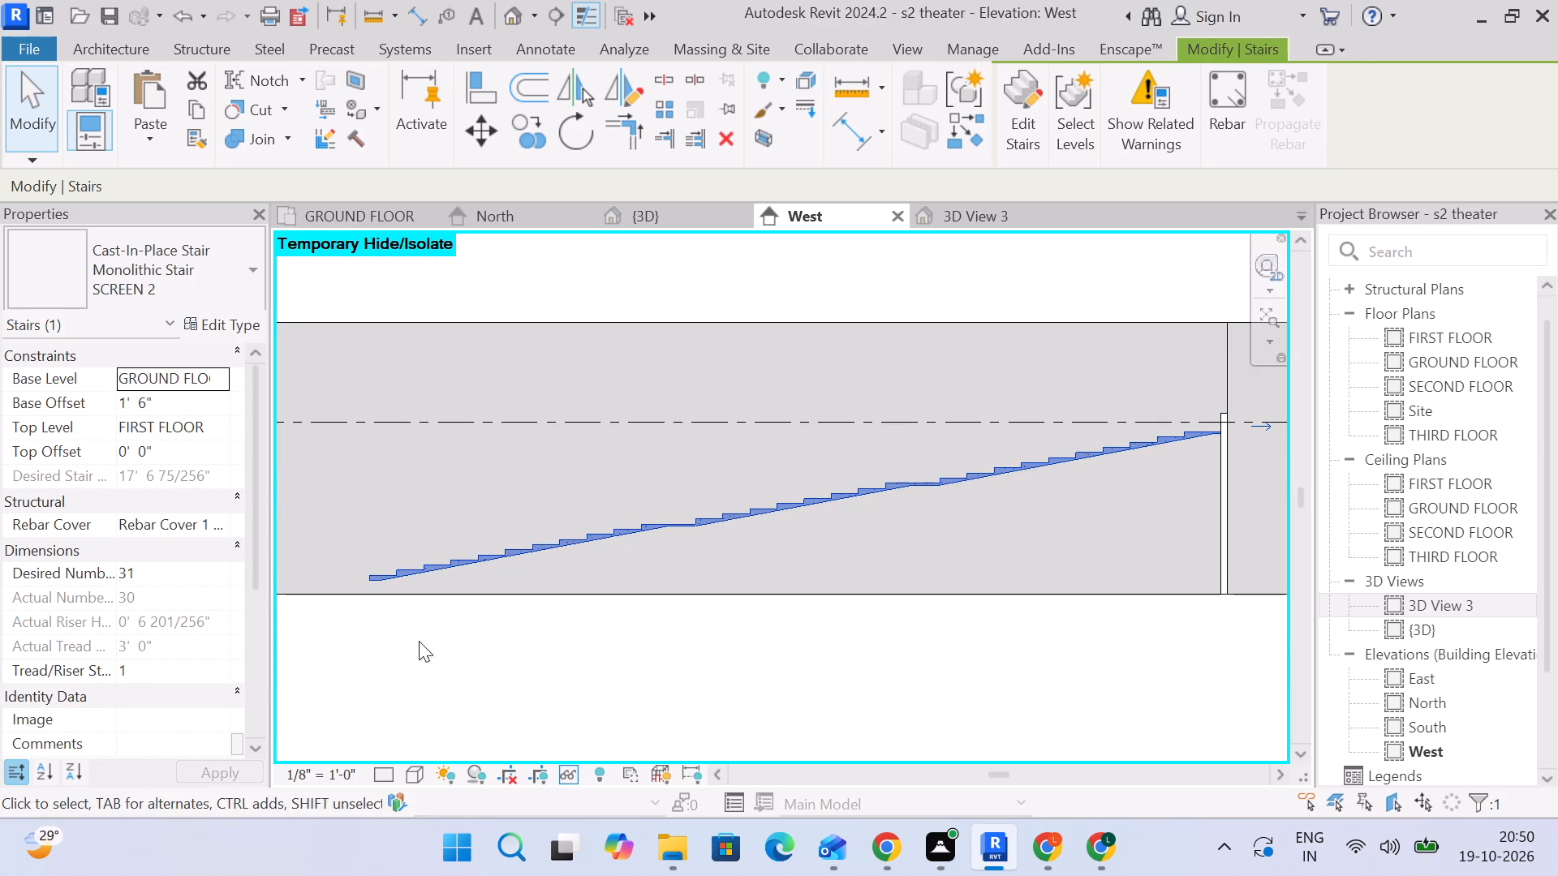
pyautogui.click(190, 406)
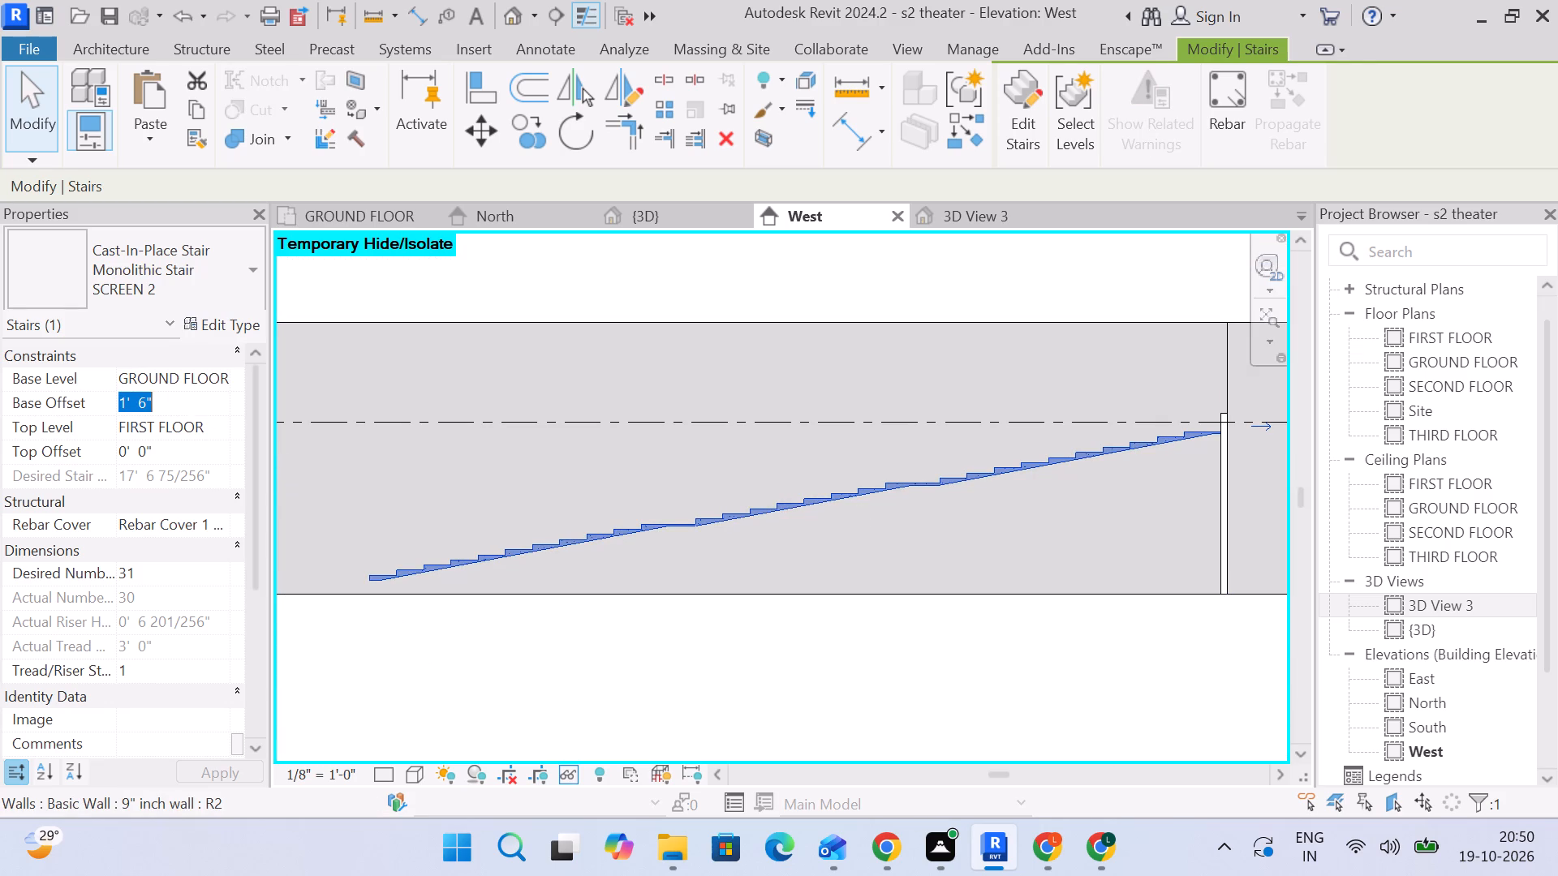
pyautogui.press('Return')
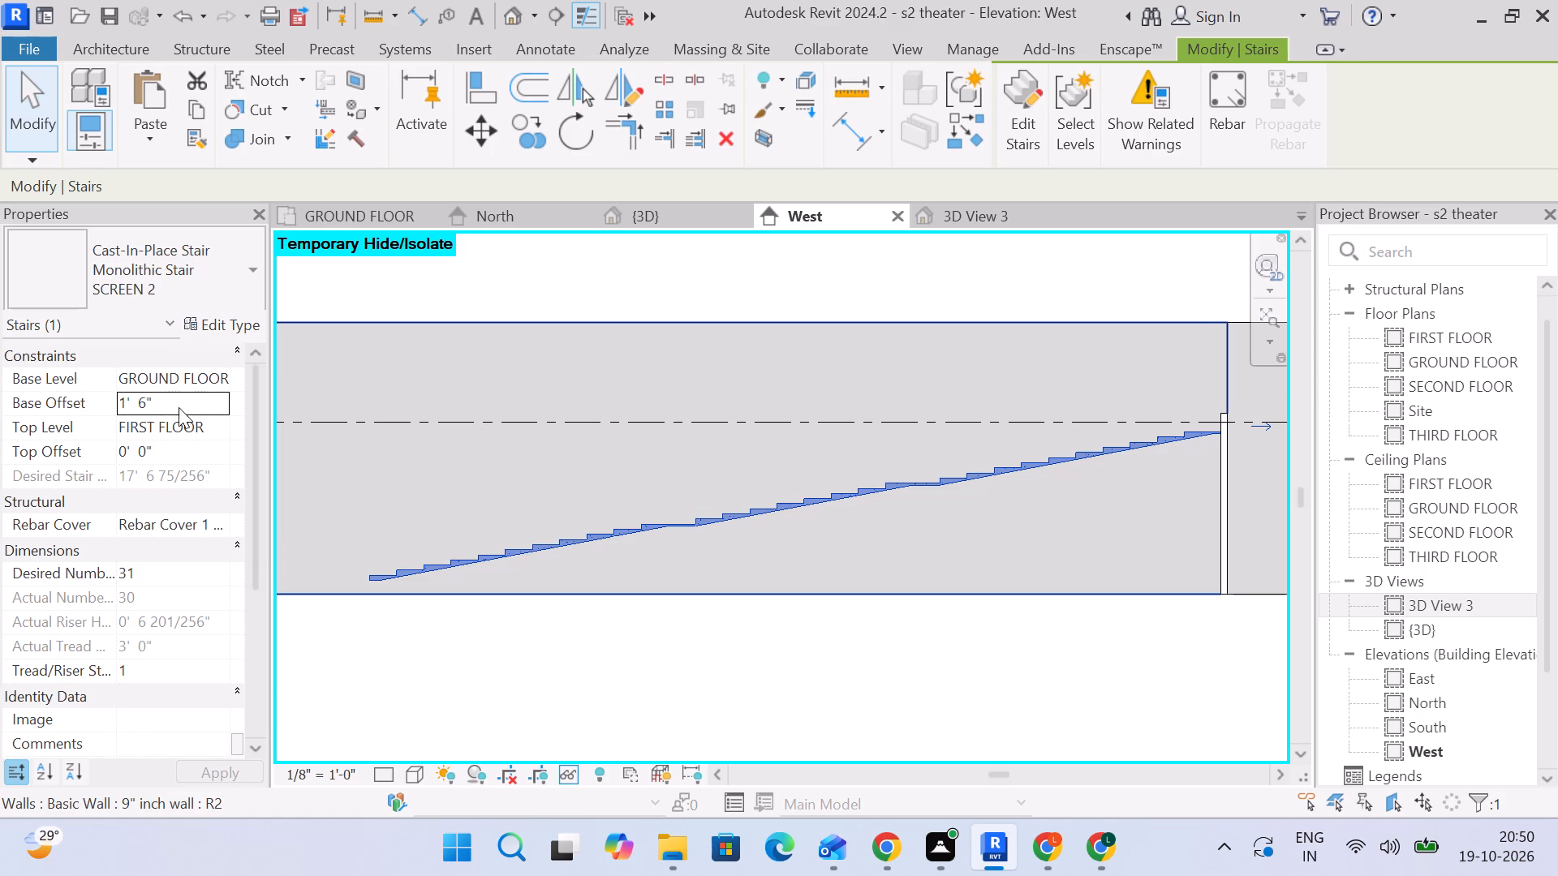
pyautogui.click(179, 406)
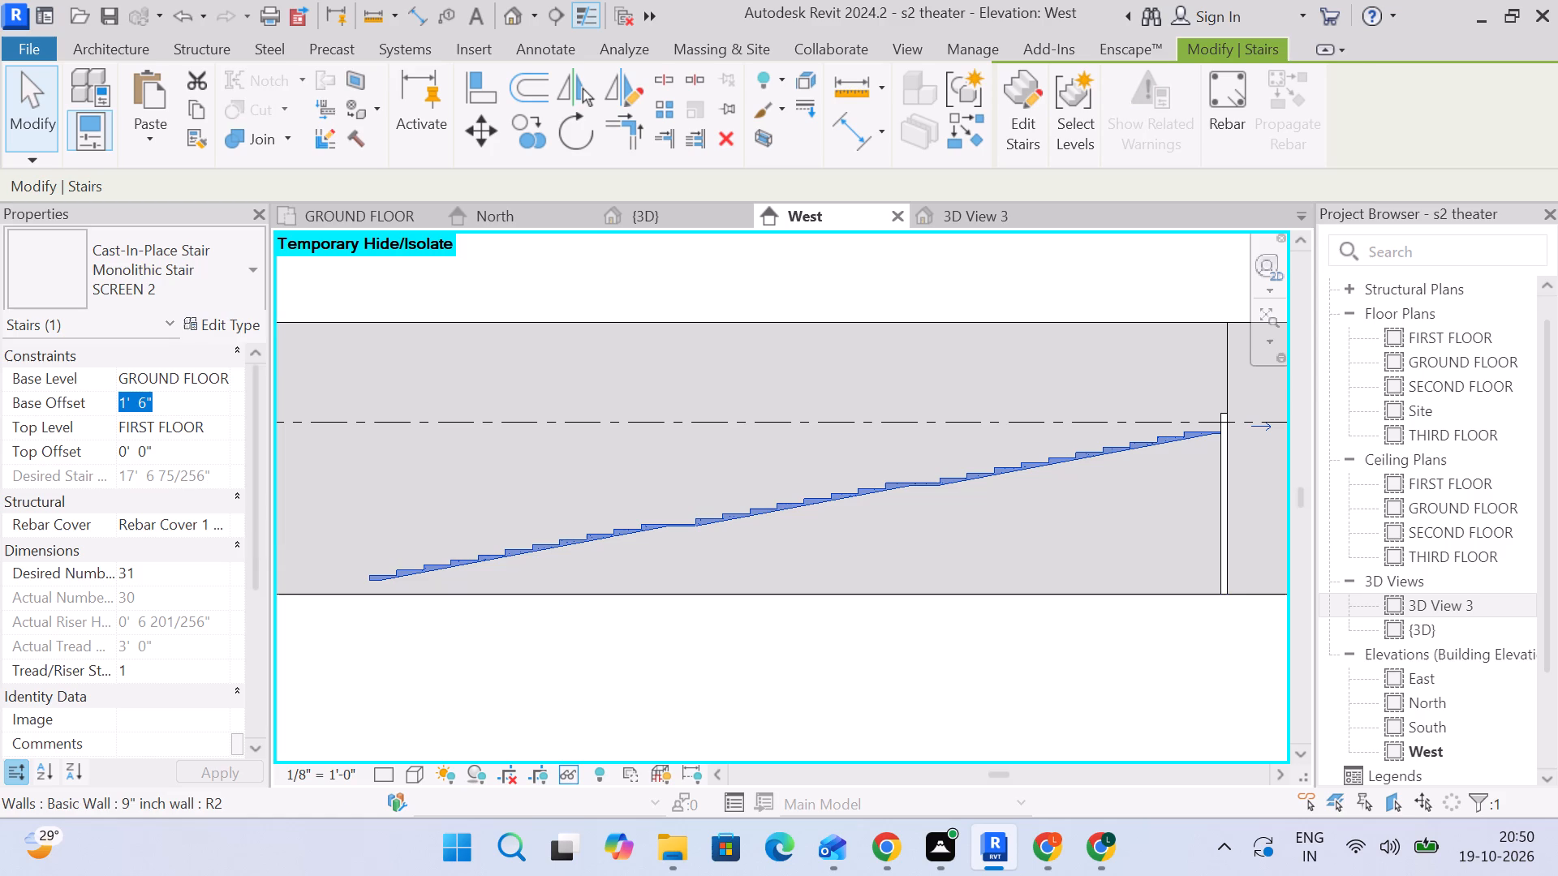
pyautogui.press('0')
pyautogui.press('Return')
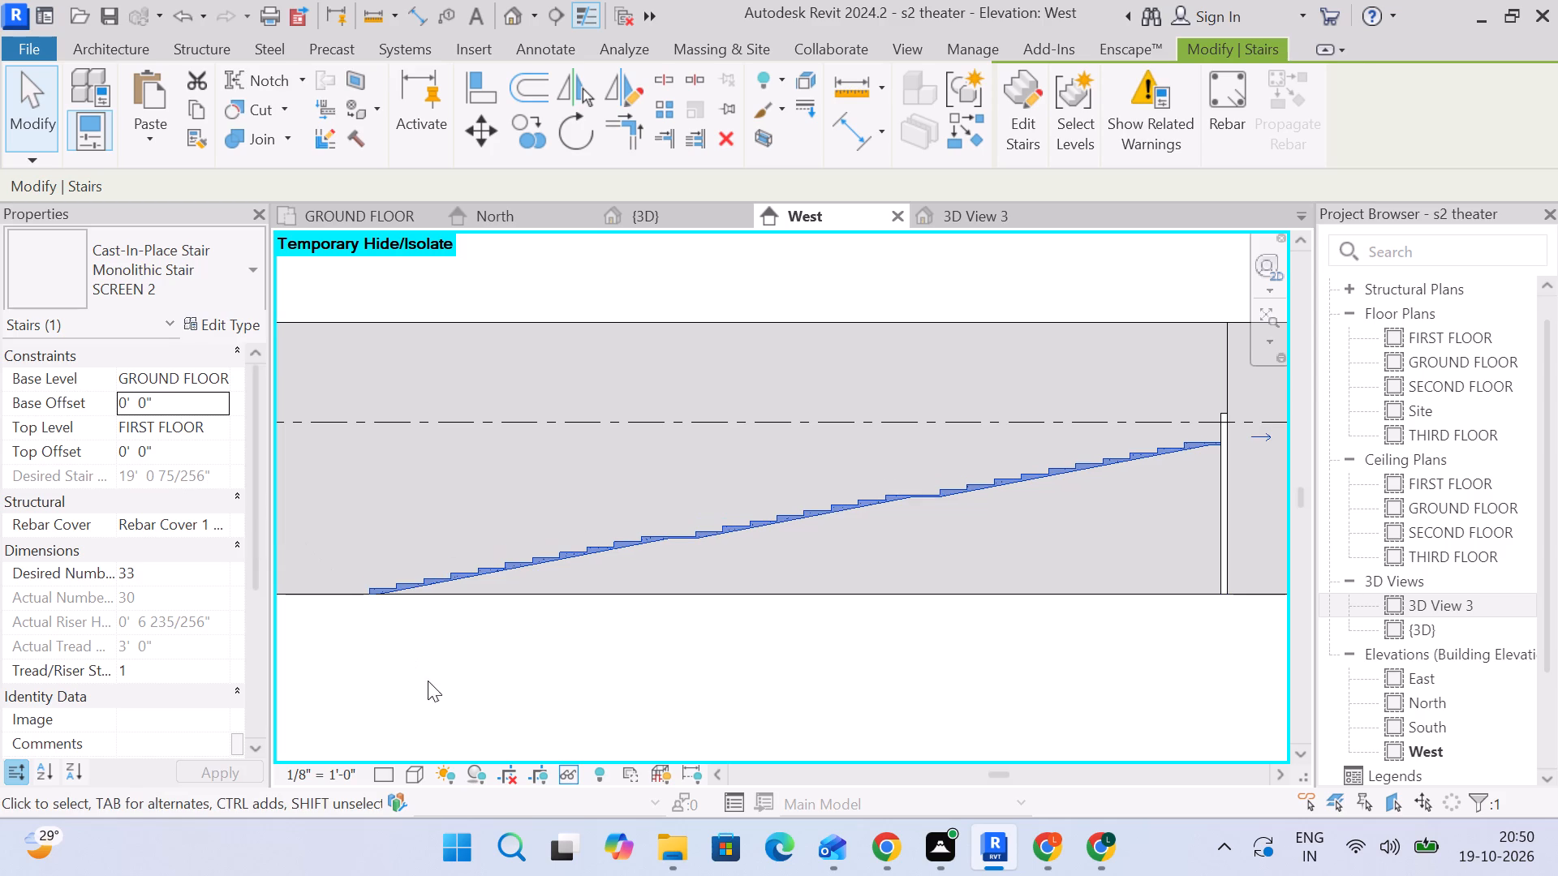
# Measure the vertical gap between the SCREEN 2 stair's top step and the FIRST FLOOR level in the west elevation.
pyautogui.scroll(-3, 436, 669)
pyautogui.click(758, 713)
pyautogui.click(873, 544)
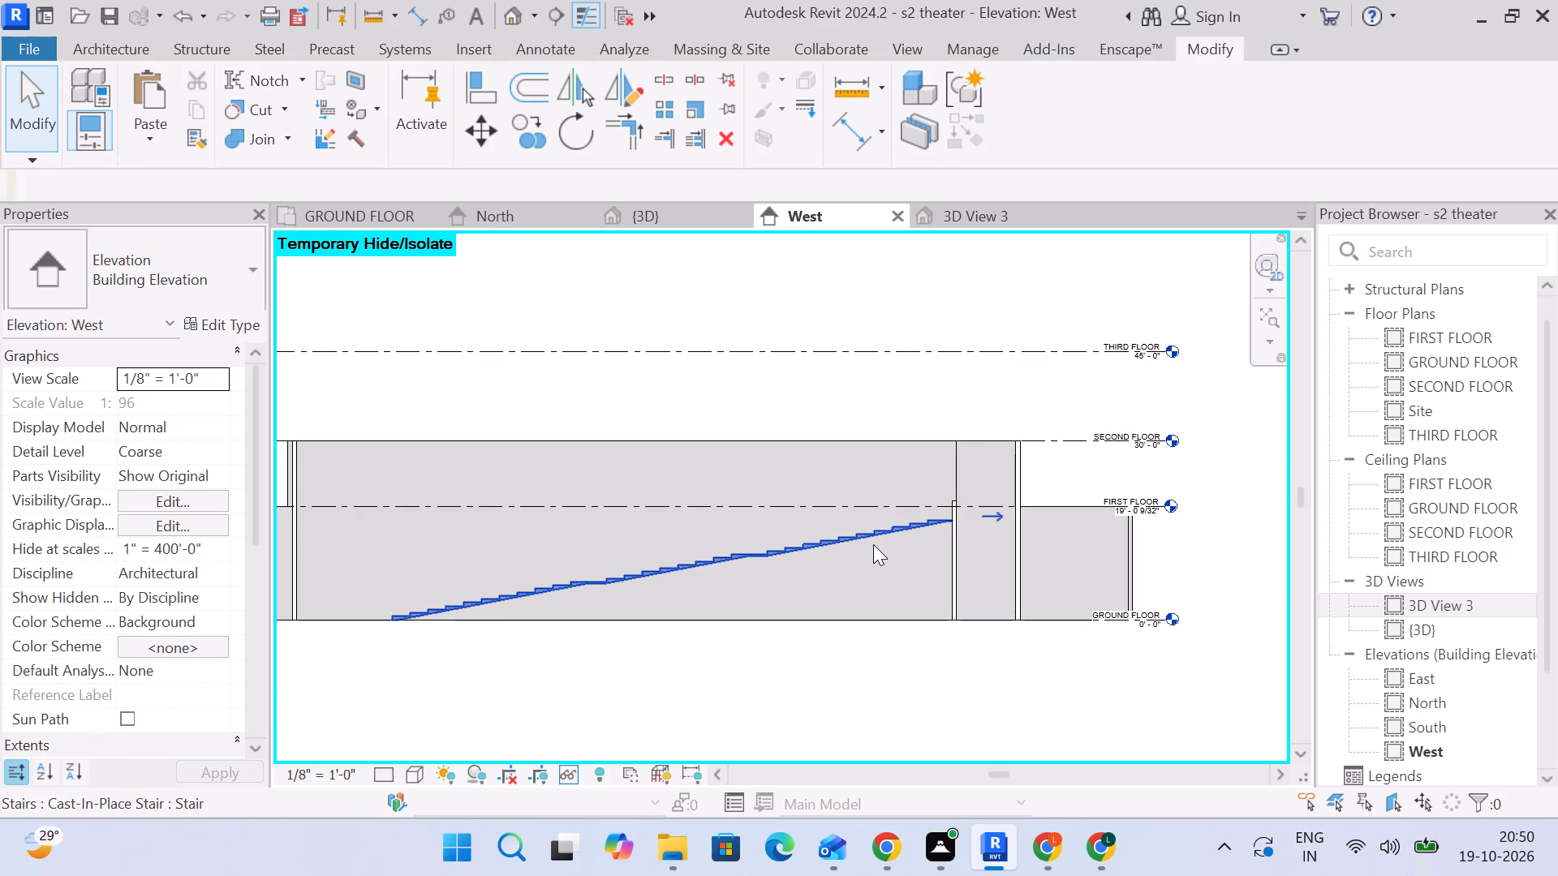
pyautogui.scroll(13, 942, 509)
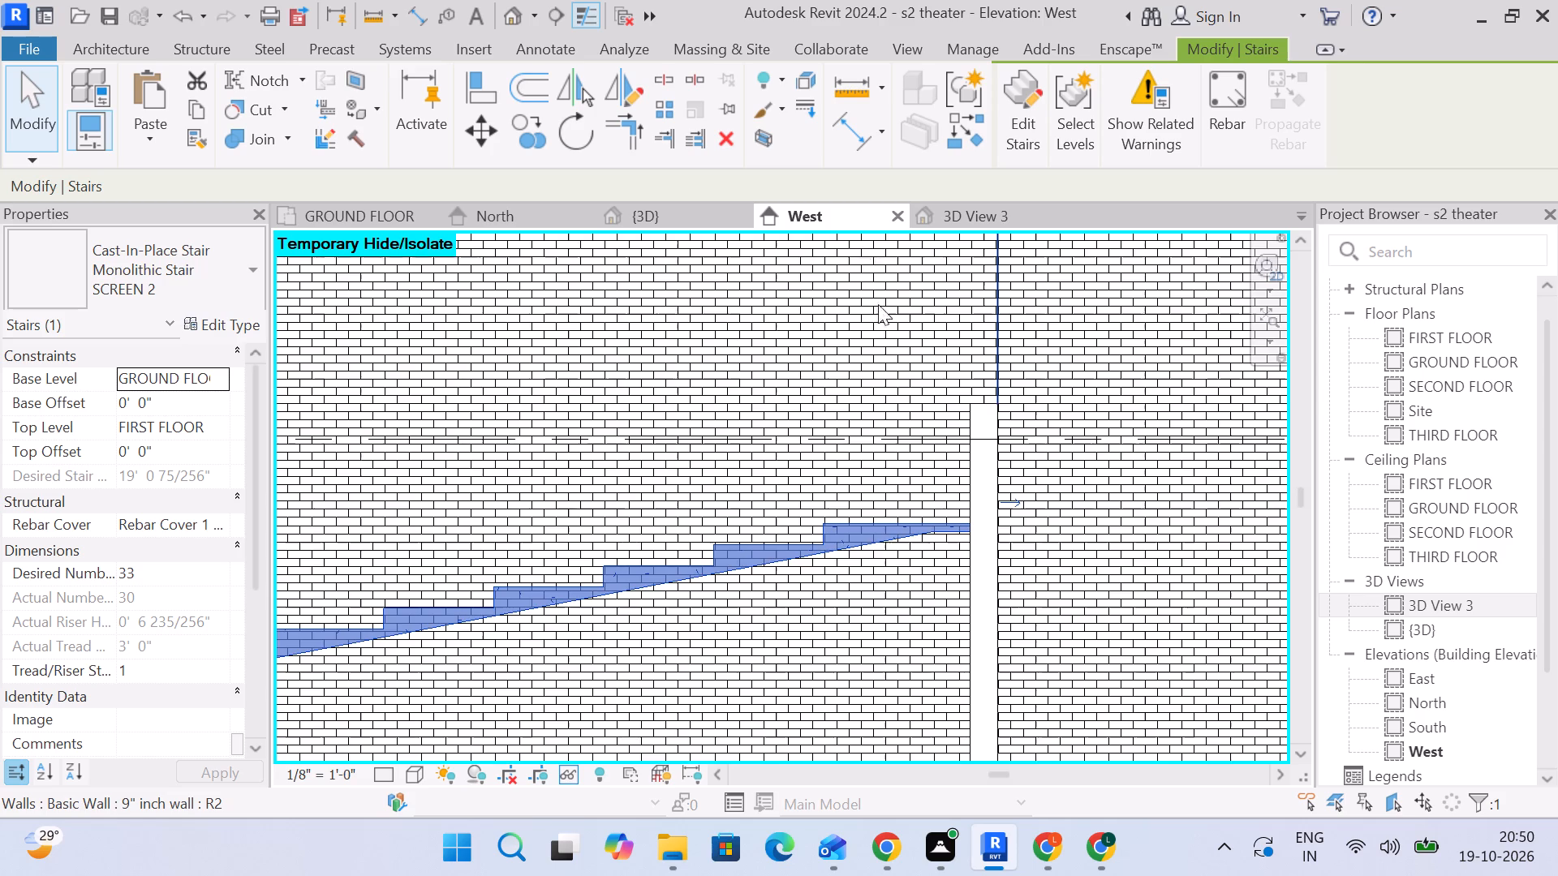
pyautogui.click(848, 151)
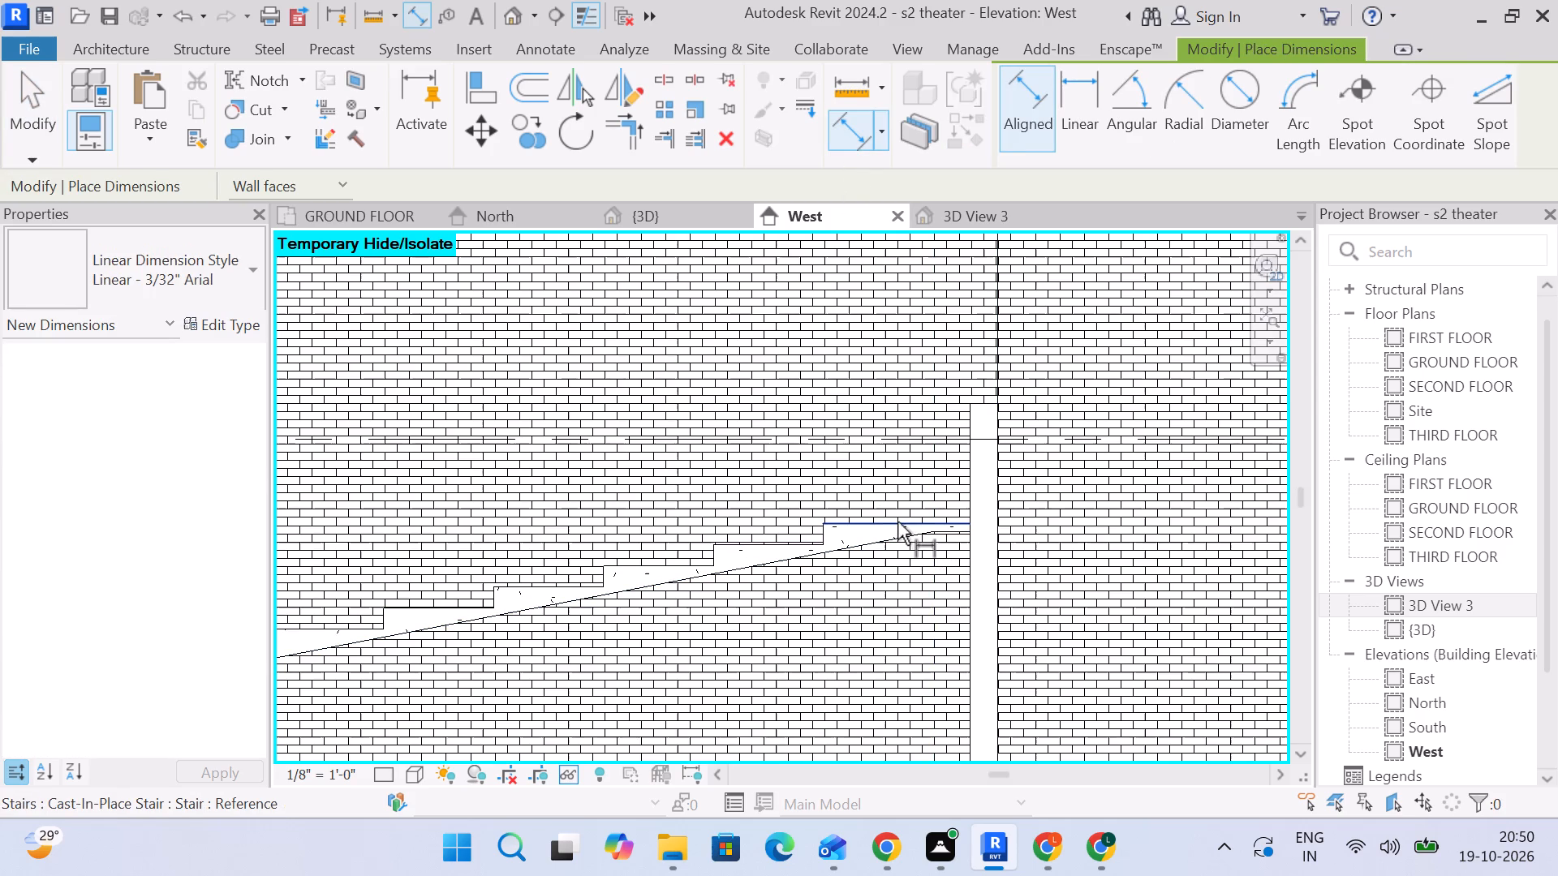
pyautogui.click(897, 522)
pyautogui.click(889, 439)
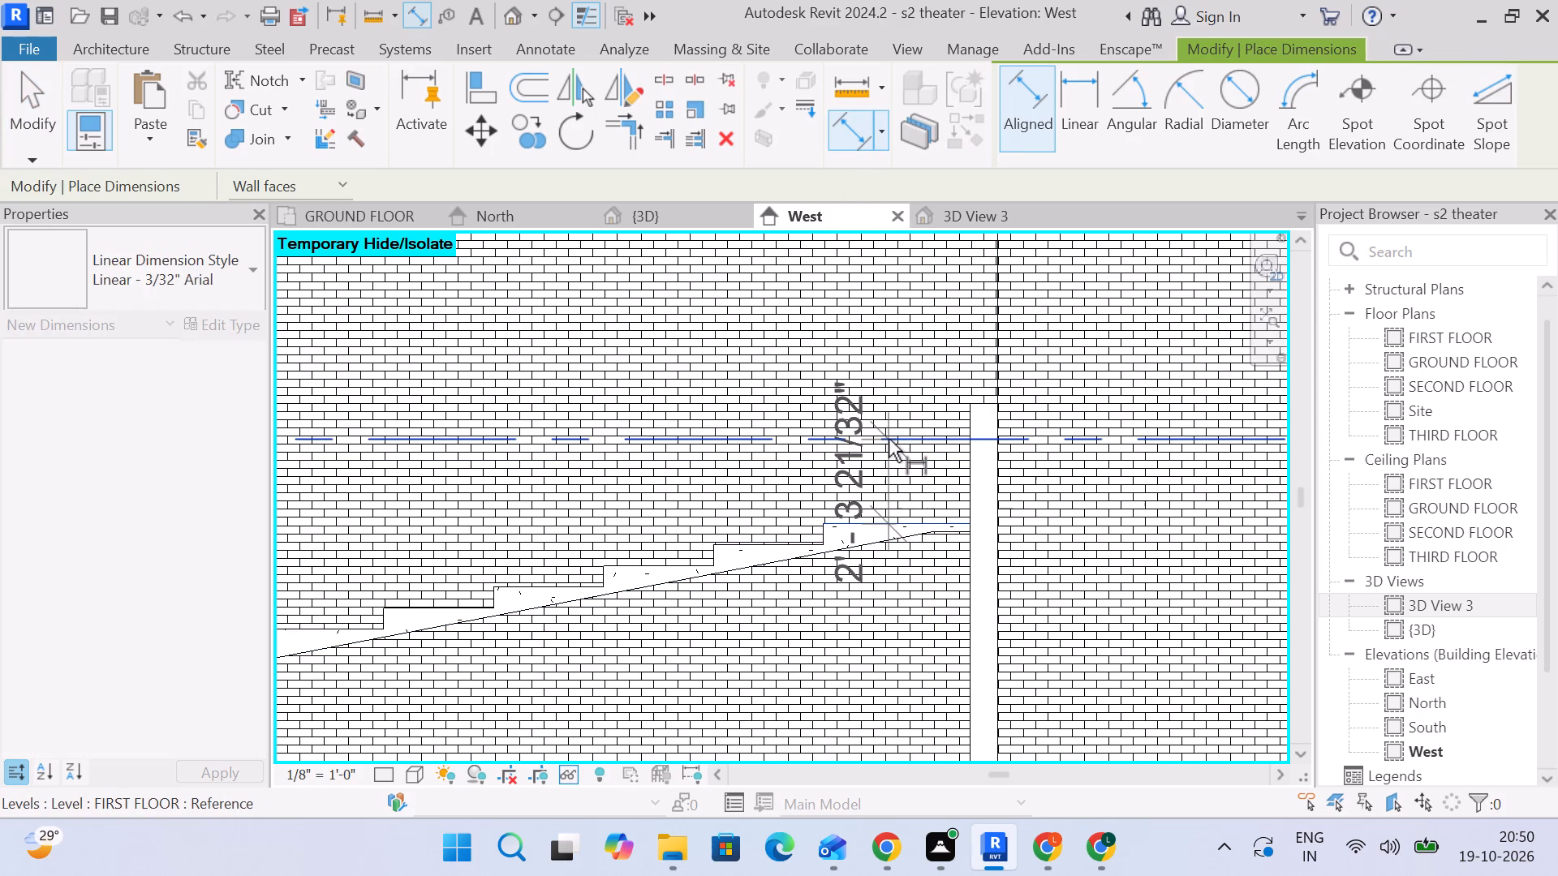
pyautogui.scroll(4, 889, 439)
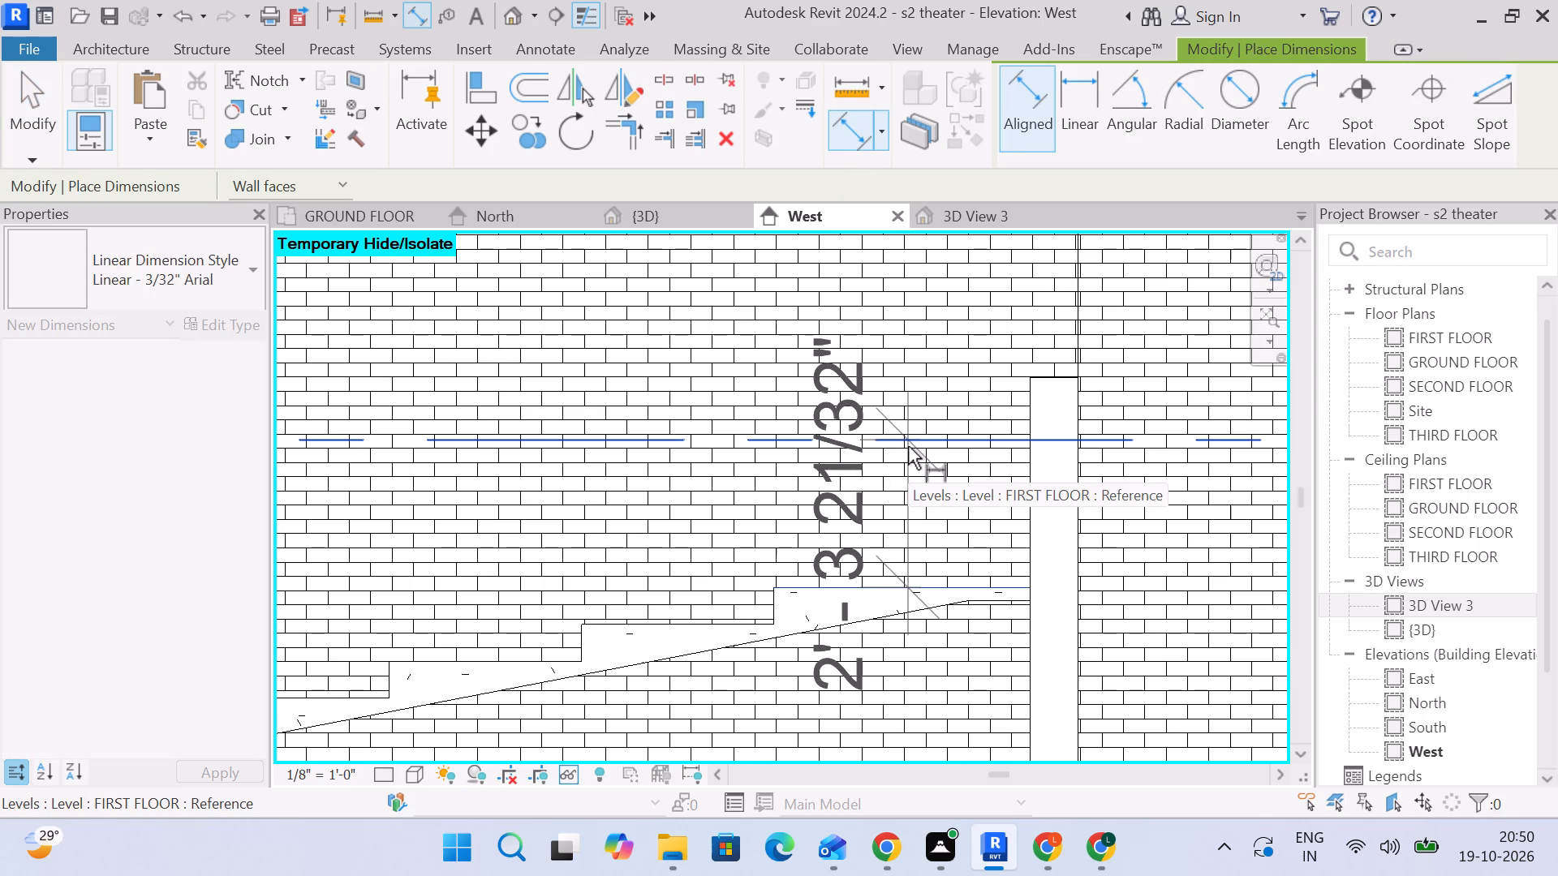
pyautogui.press('Escape')
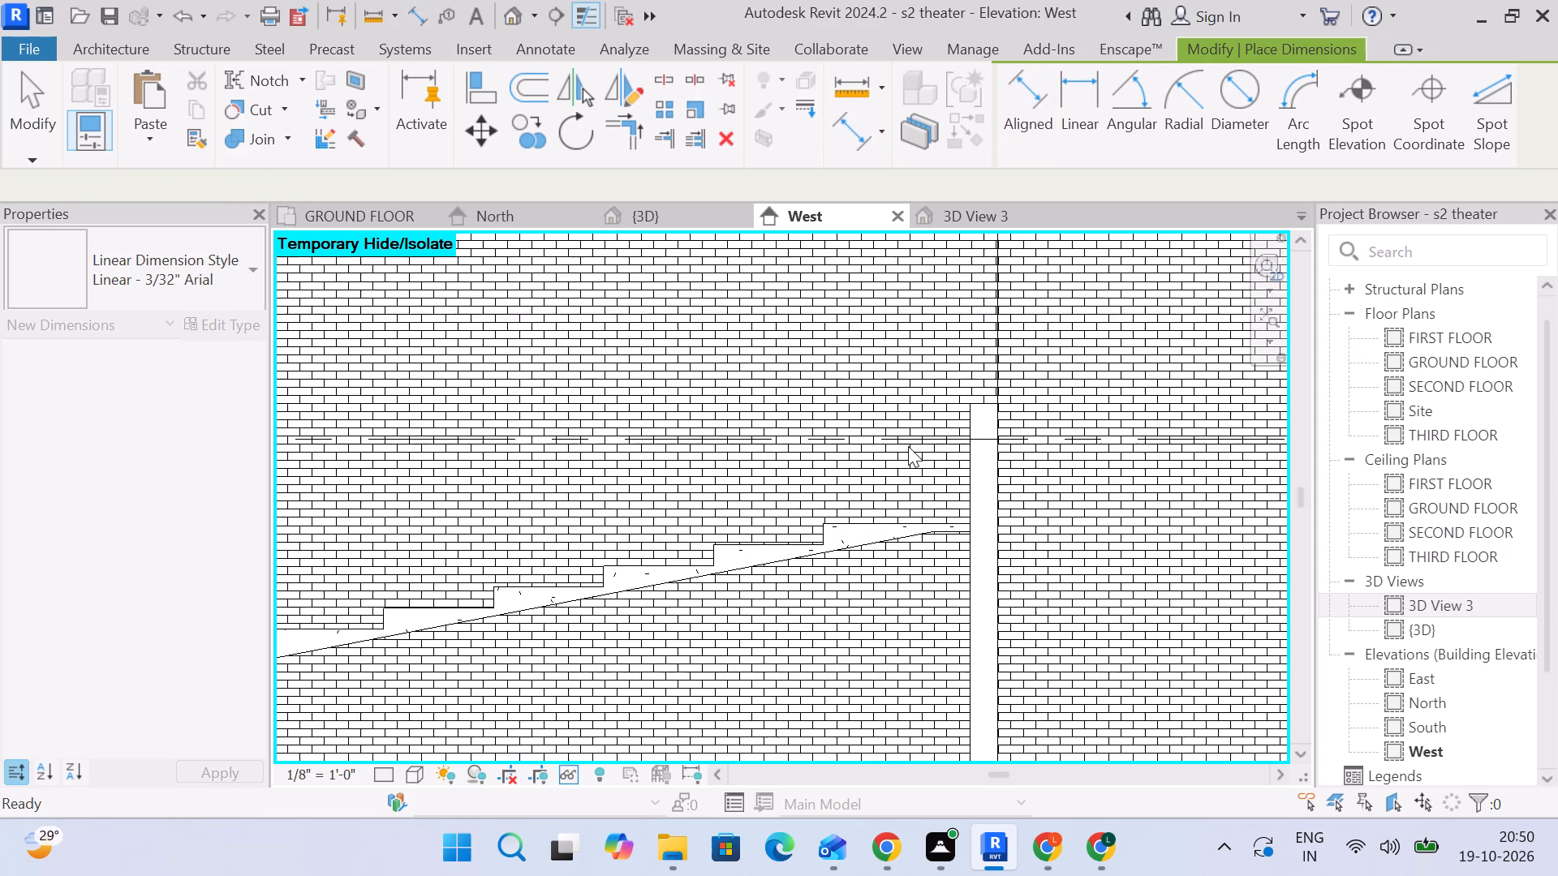
pyautogui.scroll(-5, 908, 446)
pyautogui.click(28, 124)
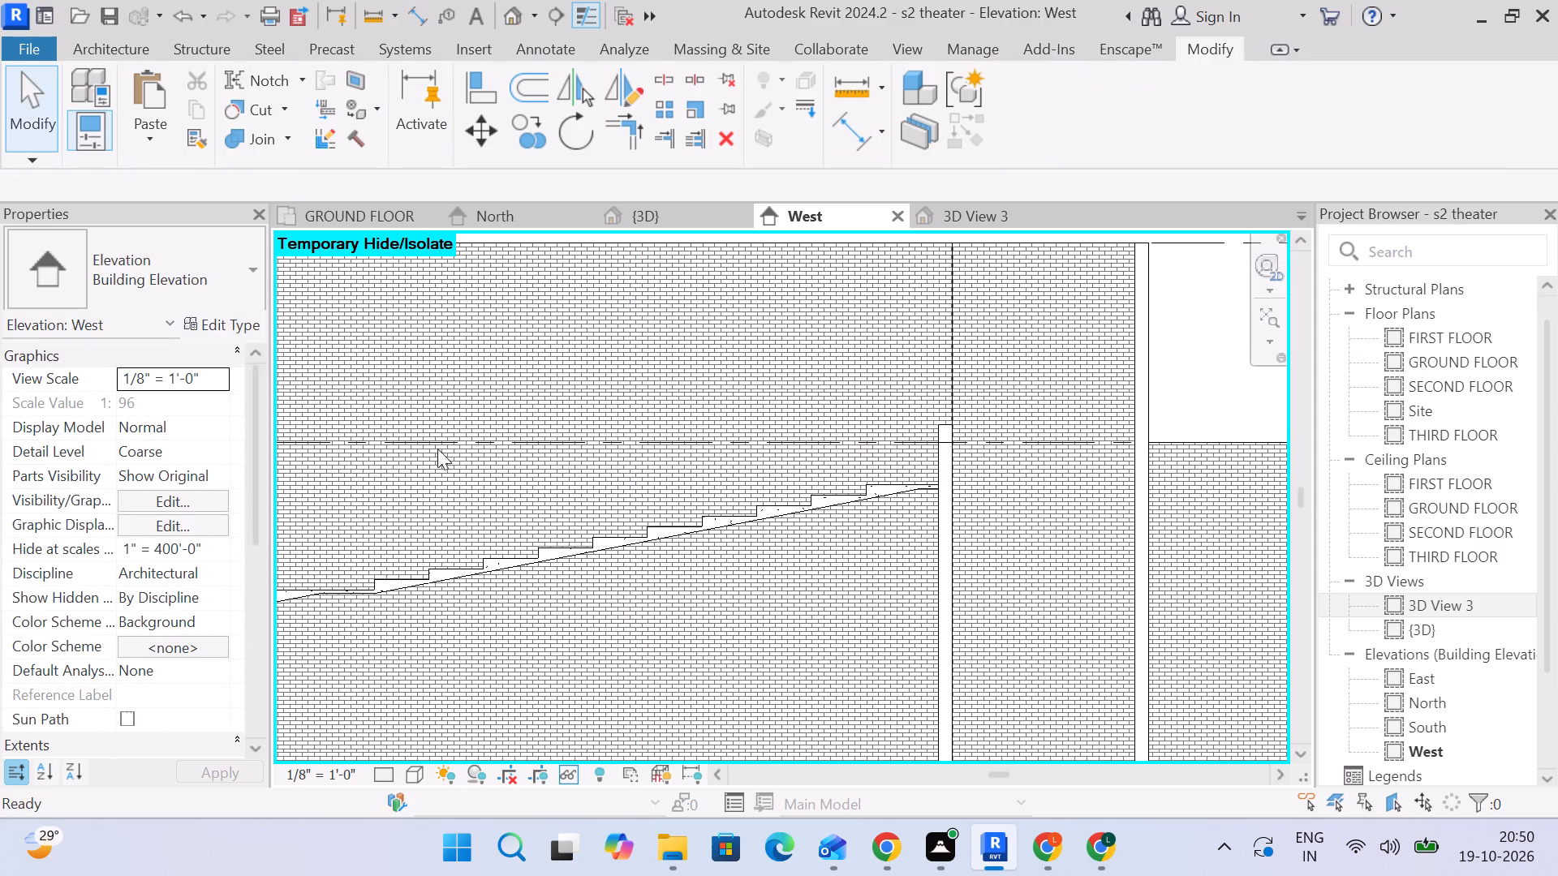
# Set the SCREEN 2 stair's base offset from the Ground Floor to 2' 0".
pyautogui.moveTo(536, 480); pyautogui.dragTo(660, 422, button='middle')
pyautogui.scroll(-4, 684, 419)
pyautogui.moveTo(454, 484); pyautogui.dragTo(628, 383, button='middle')
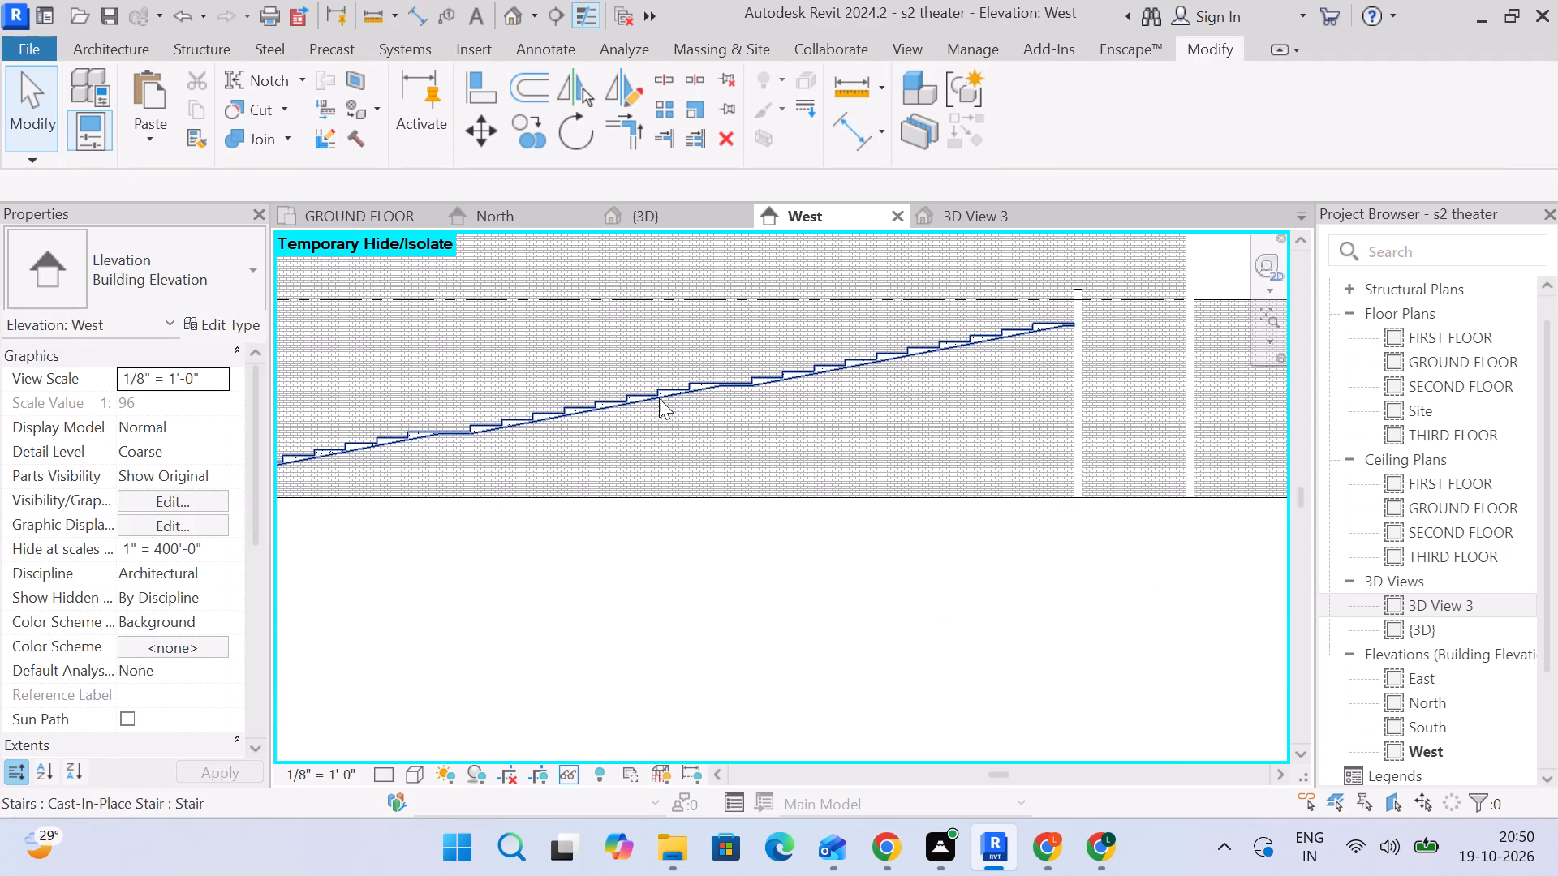
pyautogui.click(669, 391)
pyautogui.click(175, 411)
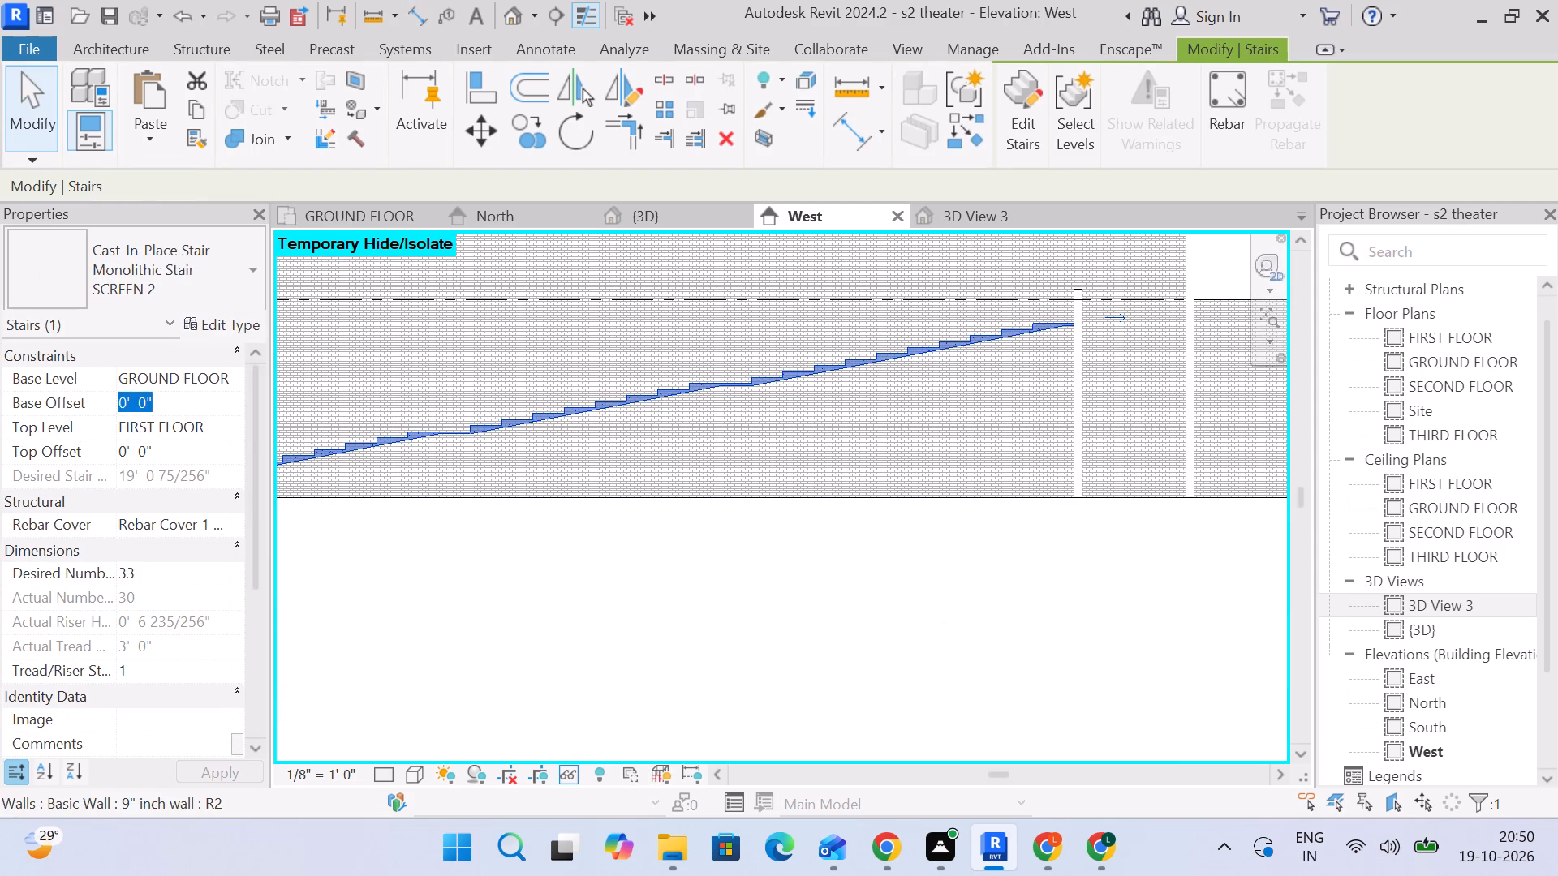
pyautogui.press('2')
pyautogui.press('Return')
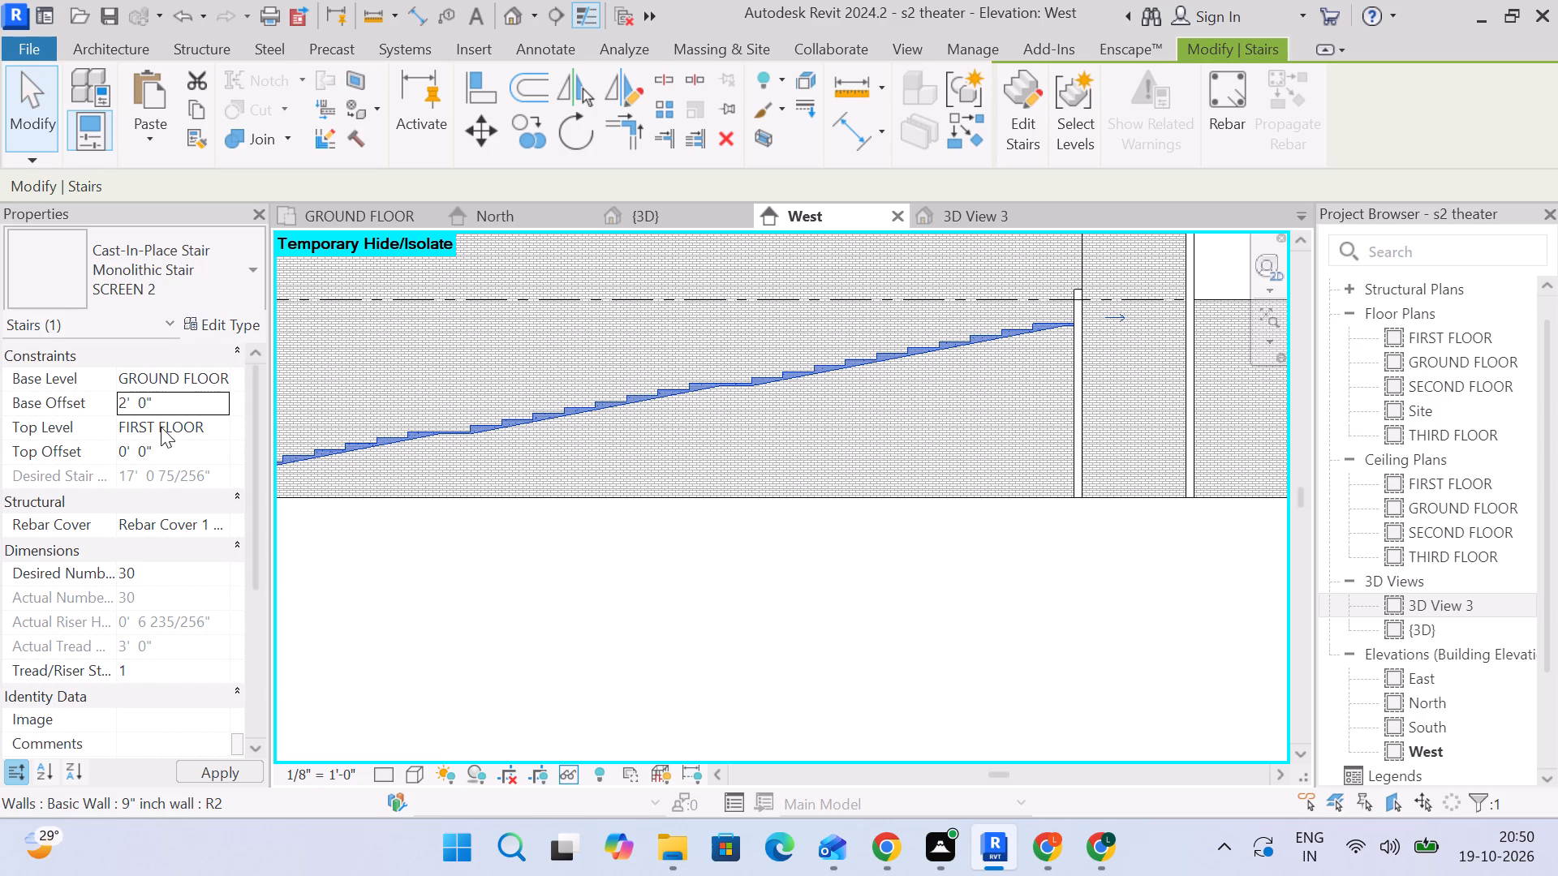
pyautogui.click(647, 601)
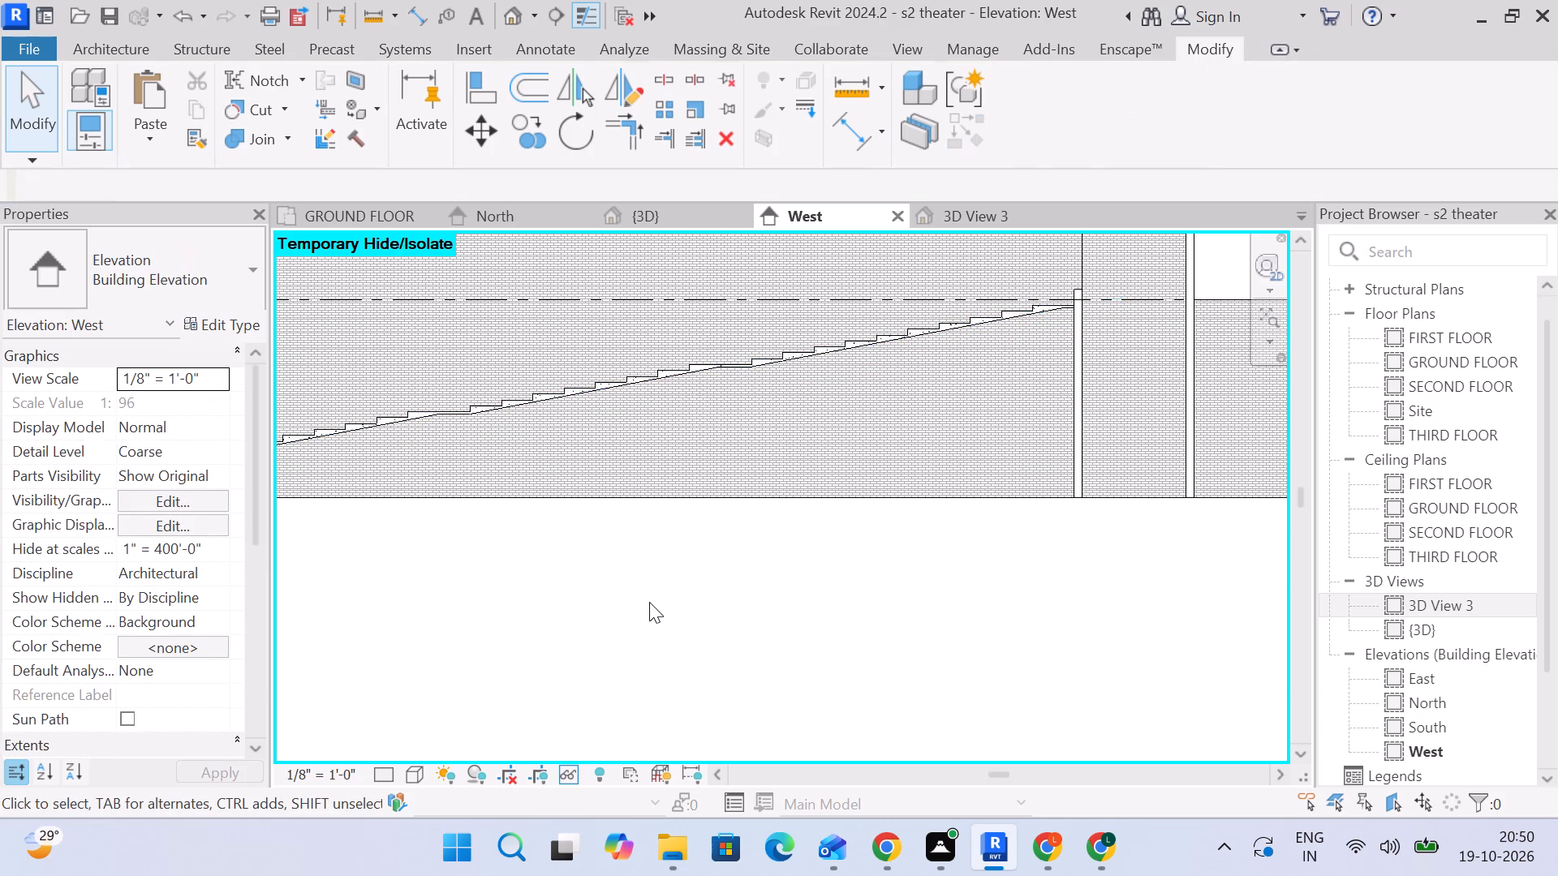
# Examine the SCREEN 2 stair in the west elevation, checking its lowest step against the ground line and its top against FIRST FLOOR.
pyautogui.scroll(-4, 649, 602)
pyautogui.moveTo(649, 602); pyautogui.dragTo(1078, 602, button='middle')
pyautogui.click(962, 490)
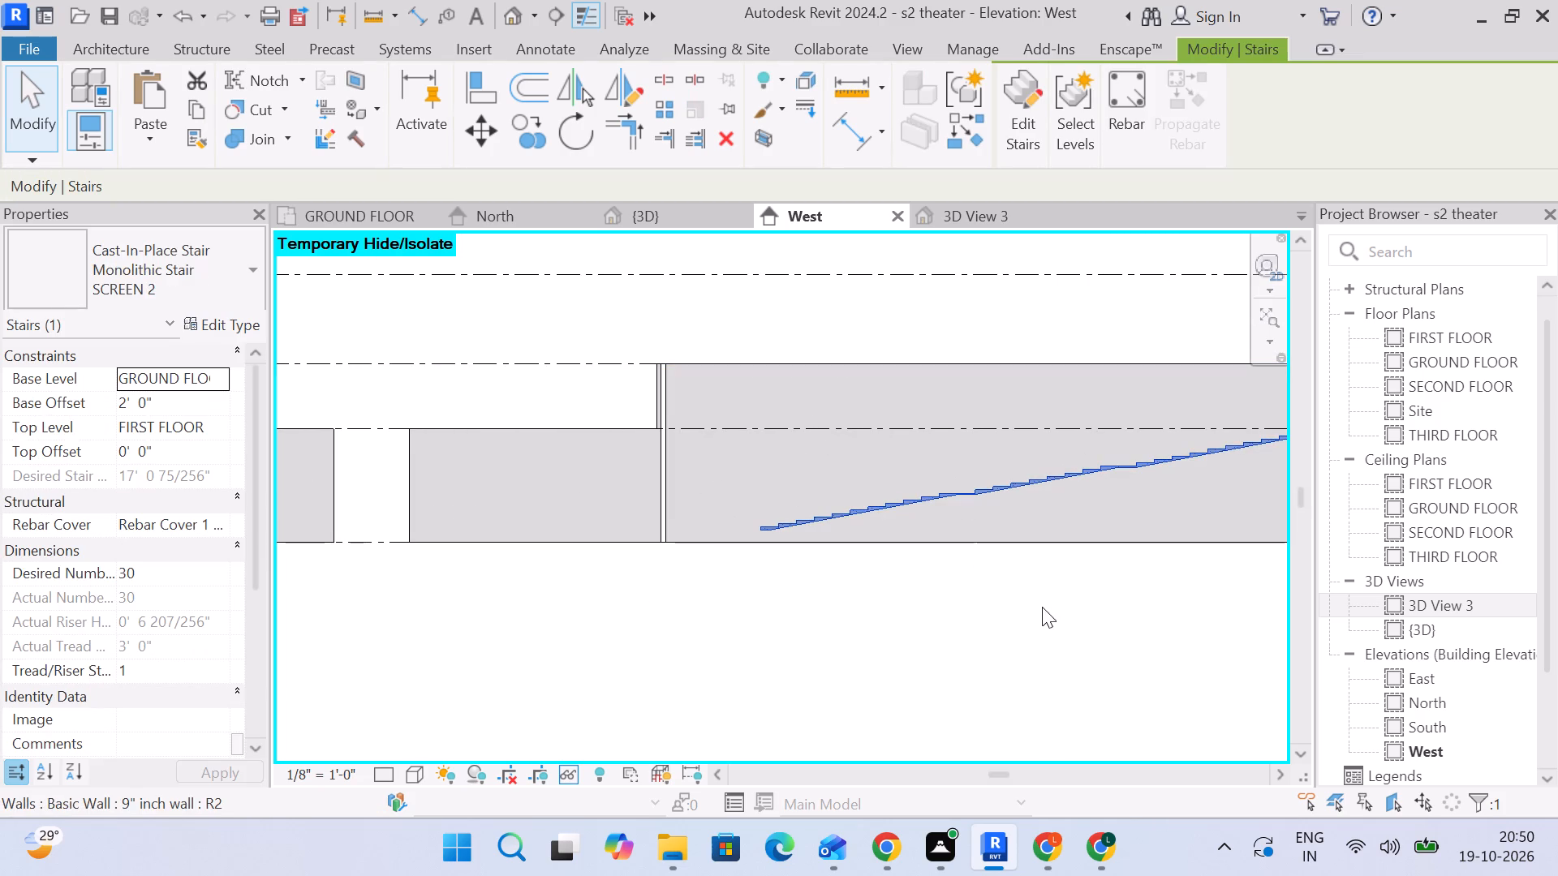
pyautogui.scroll(5, 653, 548)
pyautogui.scroll(2, 891, 590)
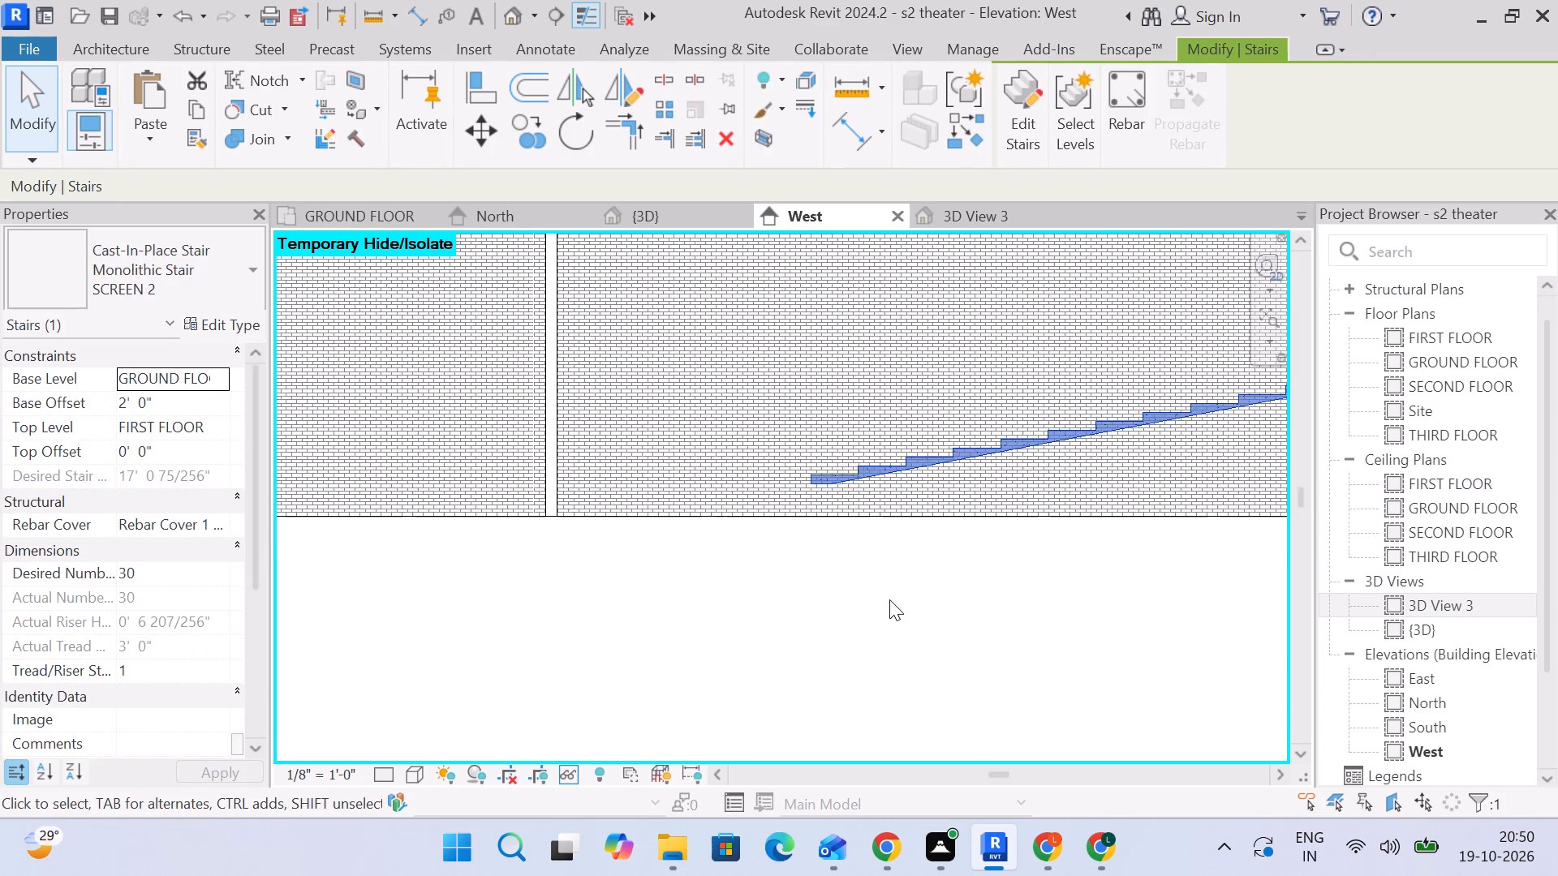
pyautogui.click(889, 599)
pyautogui.scroll(3, 817, 493)
pyautogui.moveTo(923, 597); pyautogui.dragTo(785, 571, button='middle')
pyautogui.scroll(1, 785, 571)
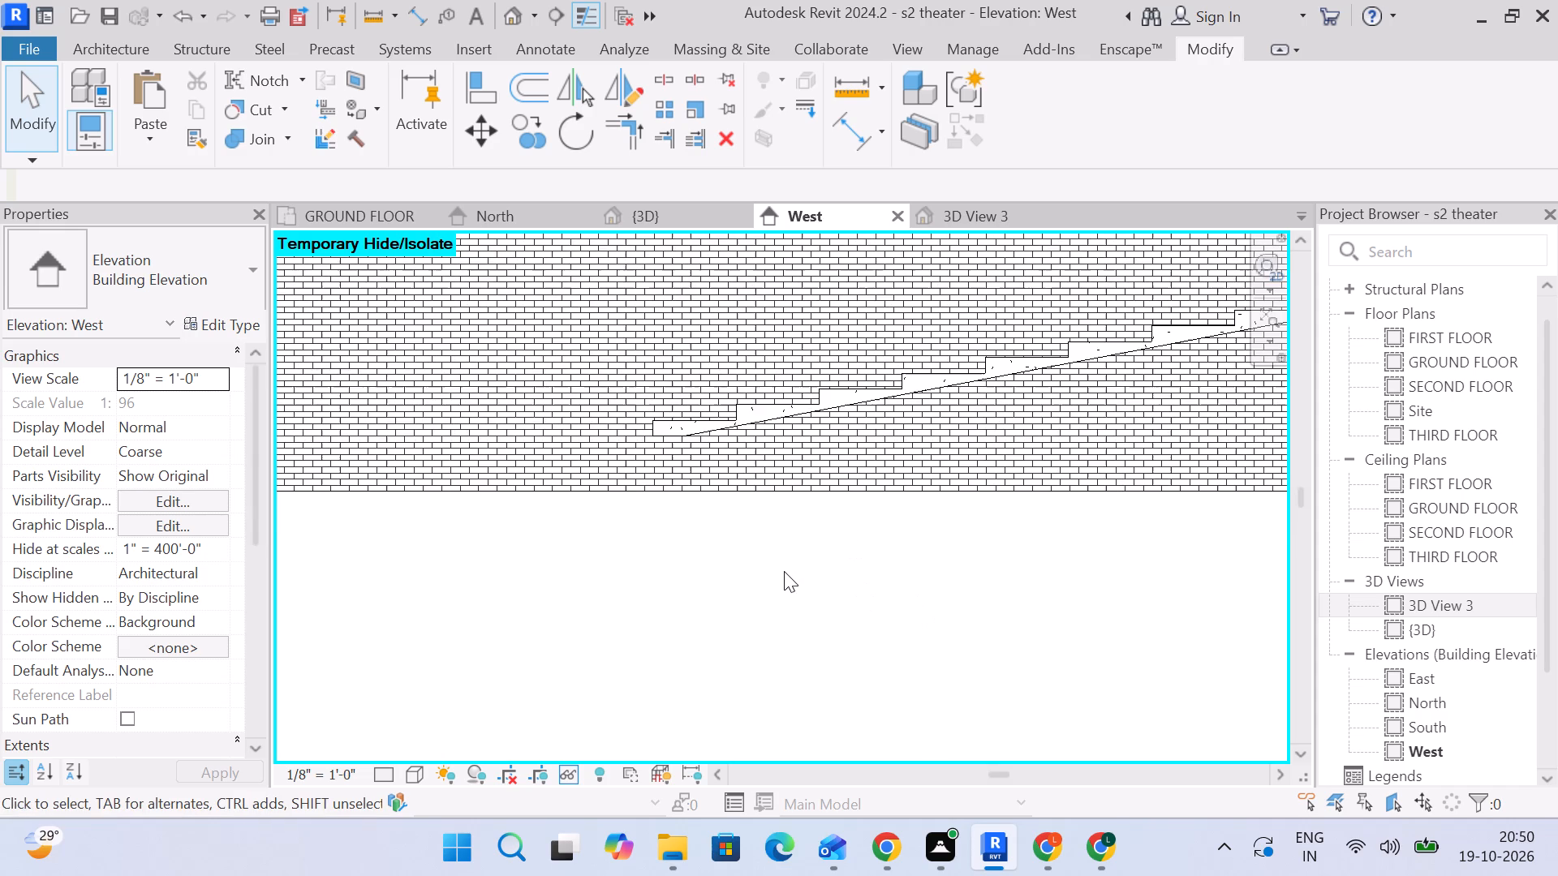
pyautogui.scroll(-6, 785, 574)
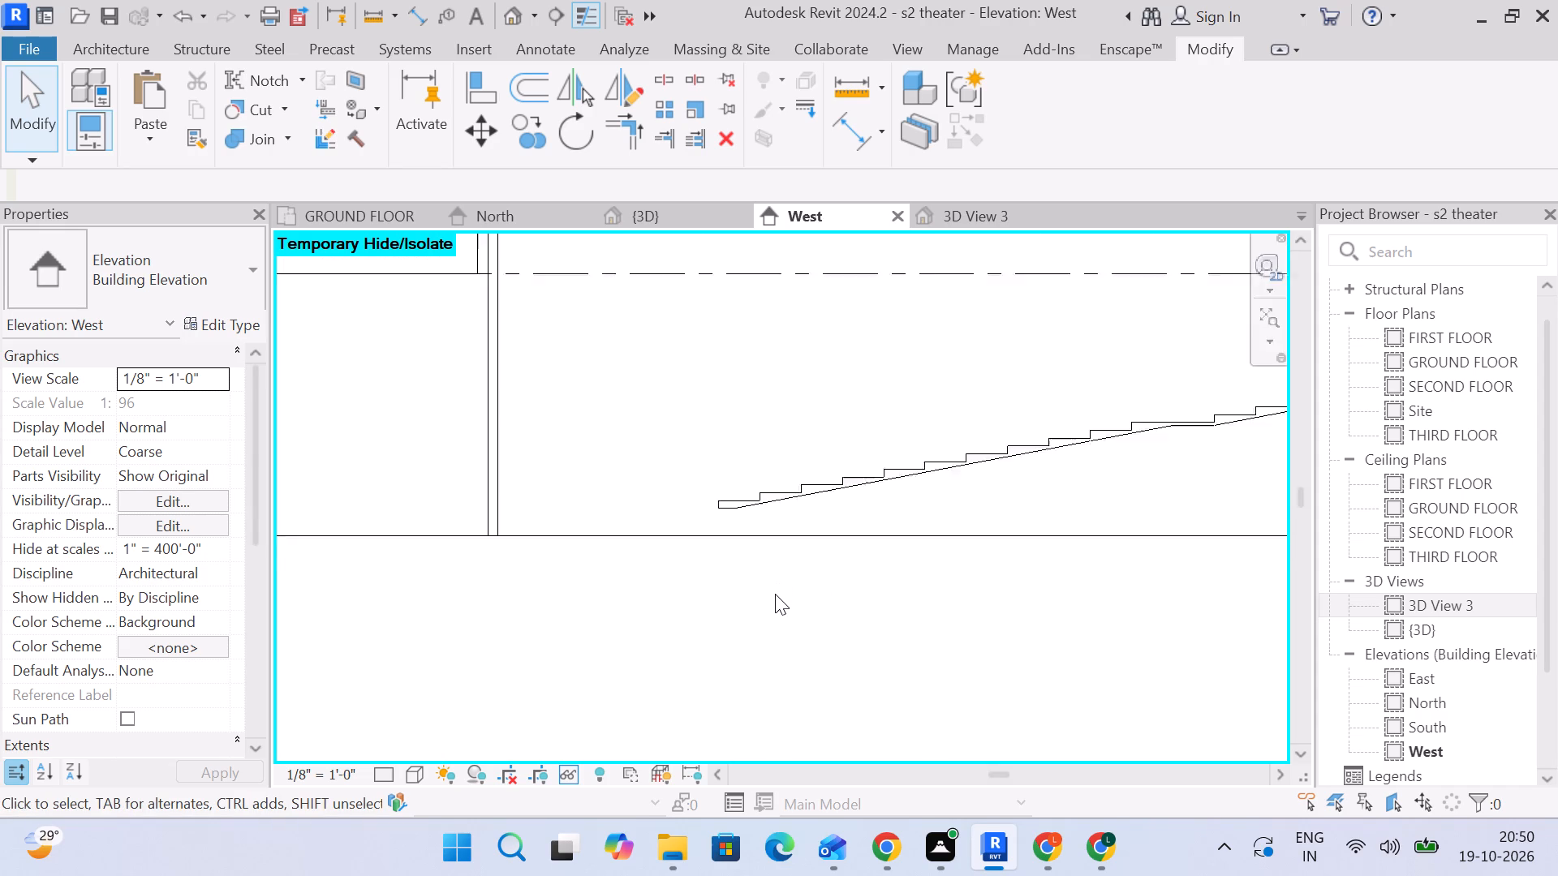
pyautogui.scroll(-2, 775, 594)
pyautogui.moveTo(775, 595); pyautogui.dragTo(708, 597, button='middle')
pyautogui.scroll(-3, 708, 599)
pyautogui.moveTo(823, 635); pyautogui.dragTo(638, 625, button='middle')
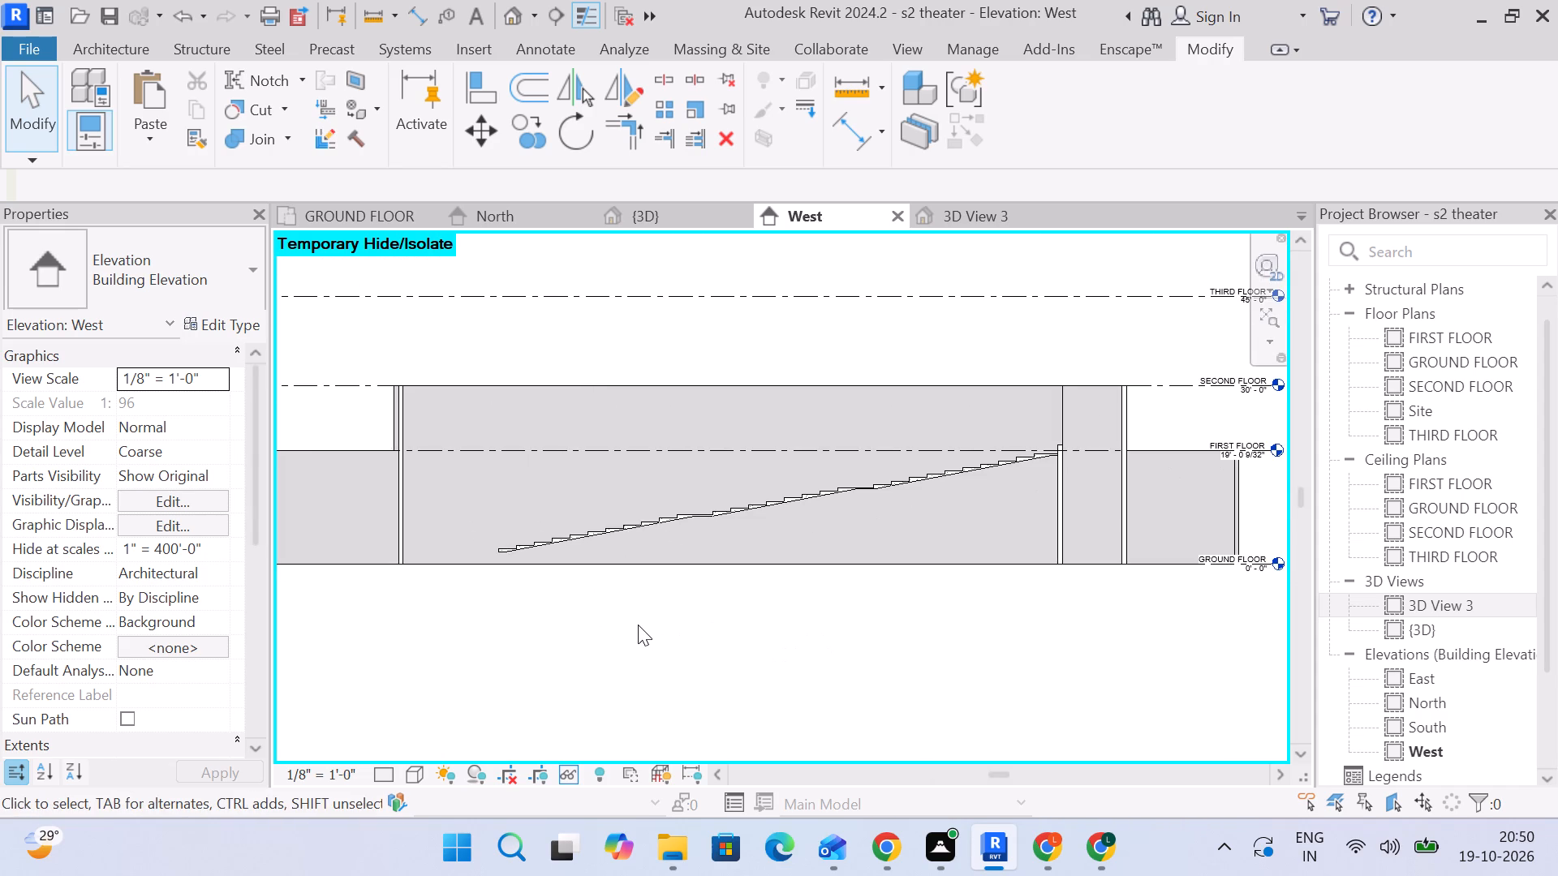
# Start a new stair in the GROUND FLOOR plan for the large empty room next to the SCREEN 2 stair.
pyautogui.click(311, 219)
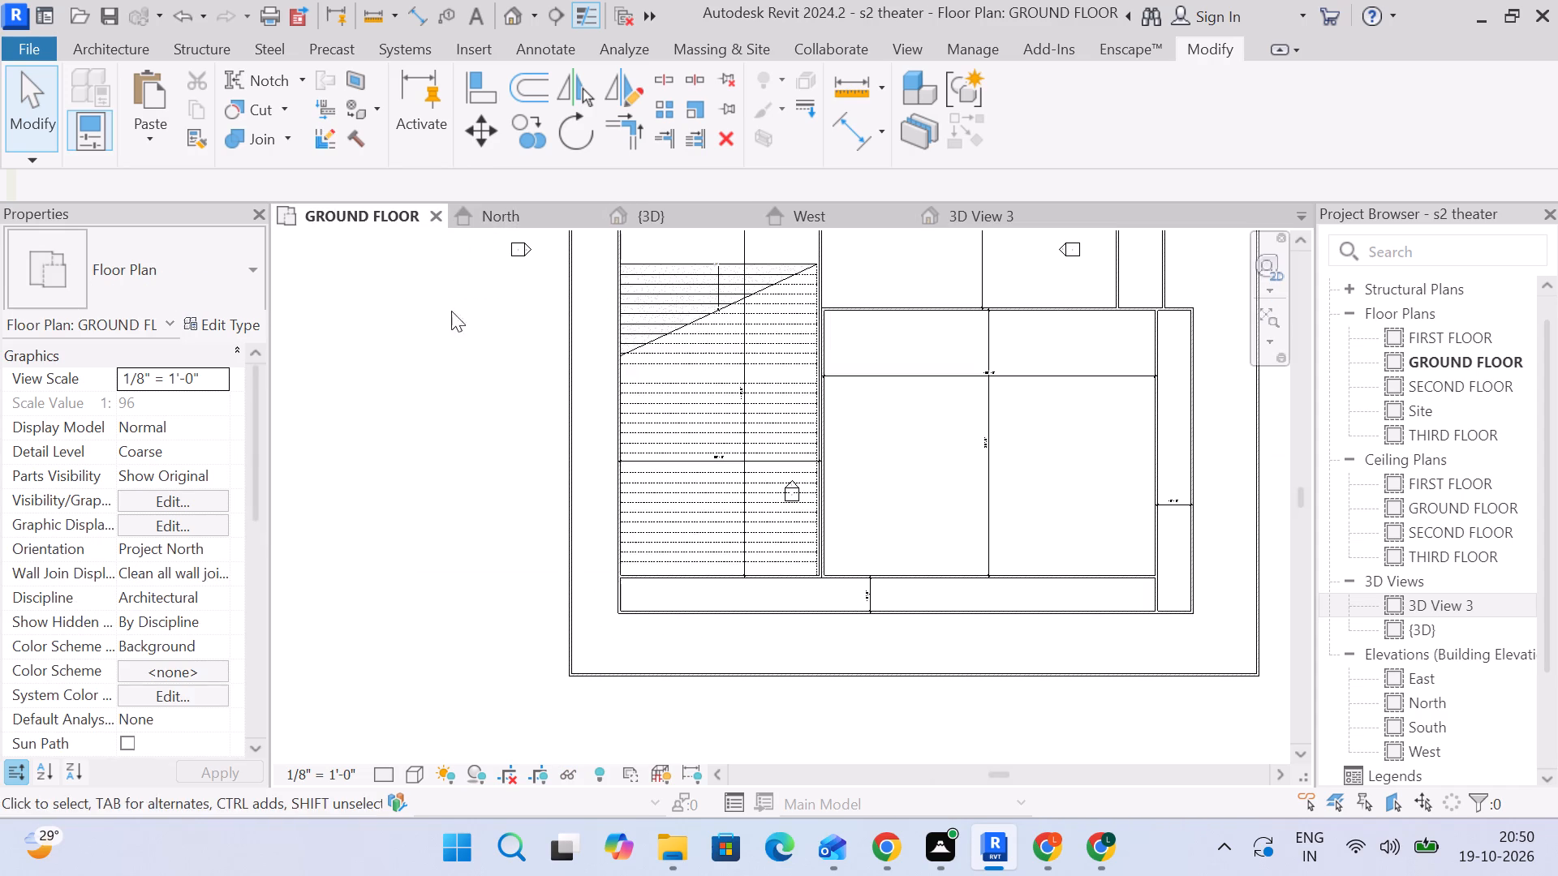
pyautogui.moveTo(899, 528); pyautogui.dragTo(773, 567, button='middle')
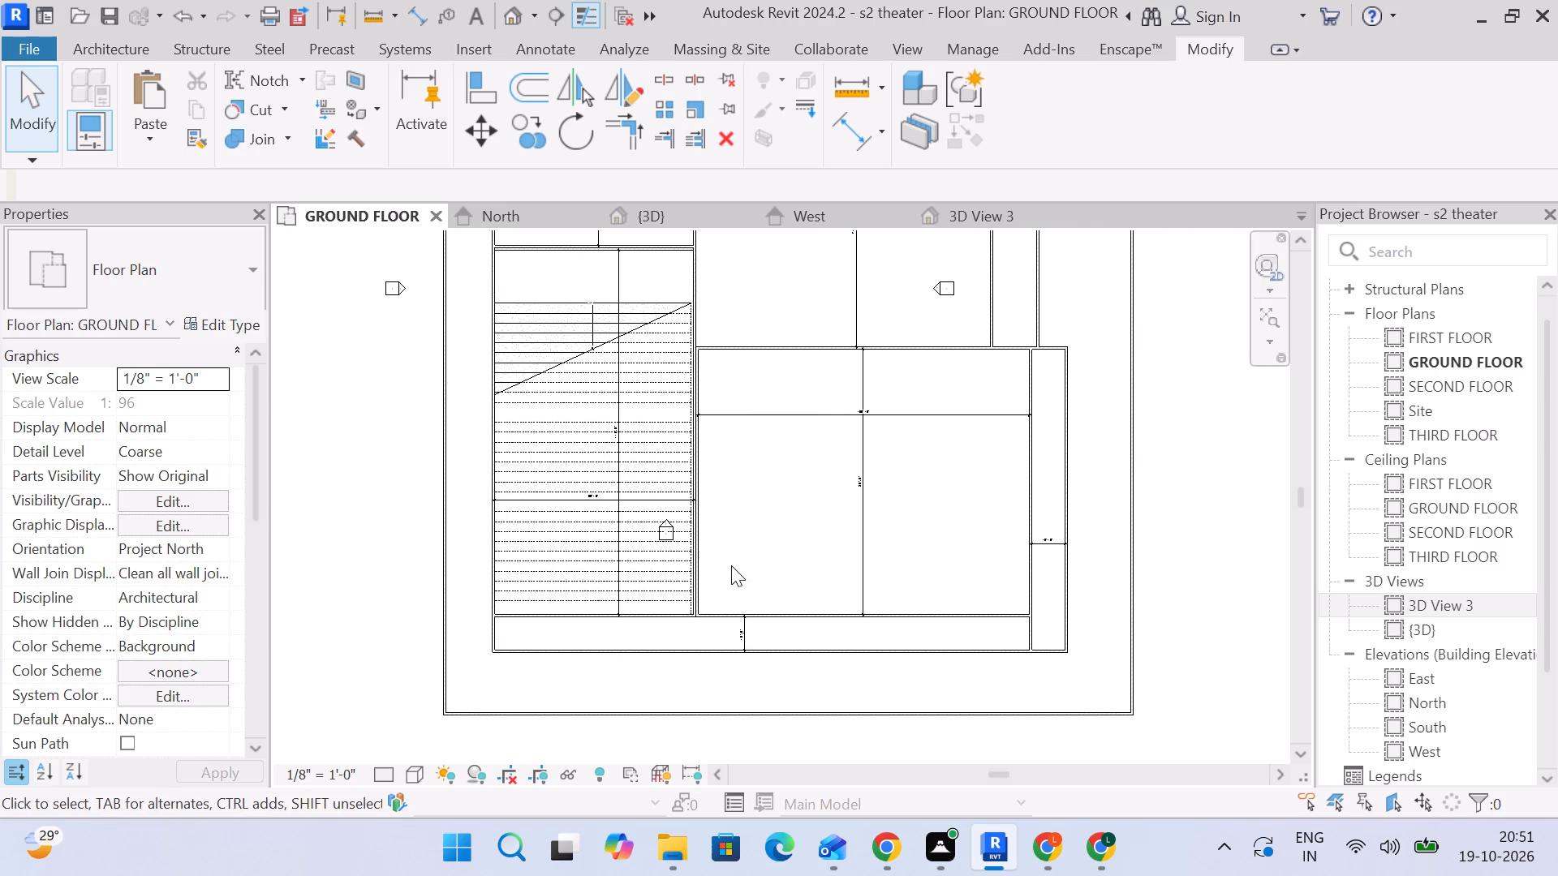
pyautogui.scroll(6, 643, 616)
pyautogui.moveTo(924, 496); pyautogui.dragTo(877, 500, button='middle')
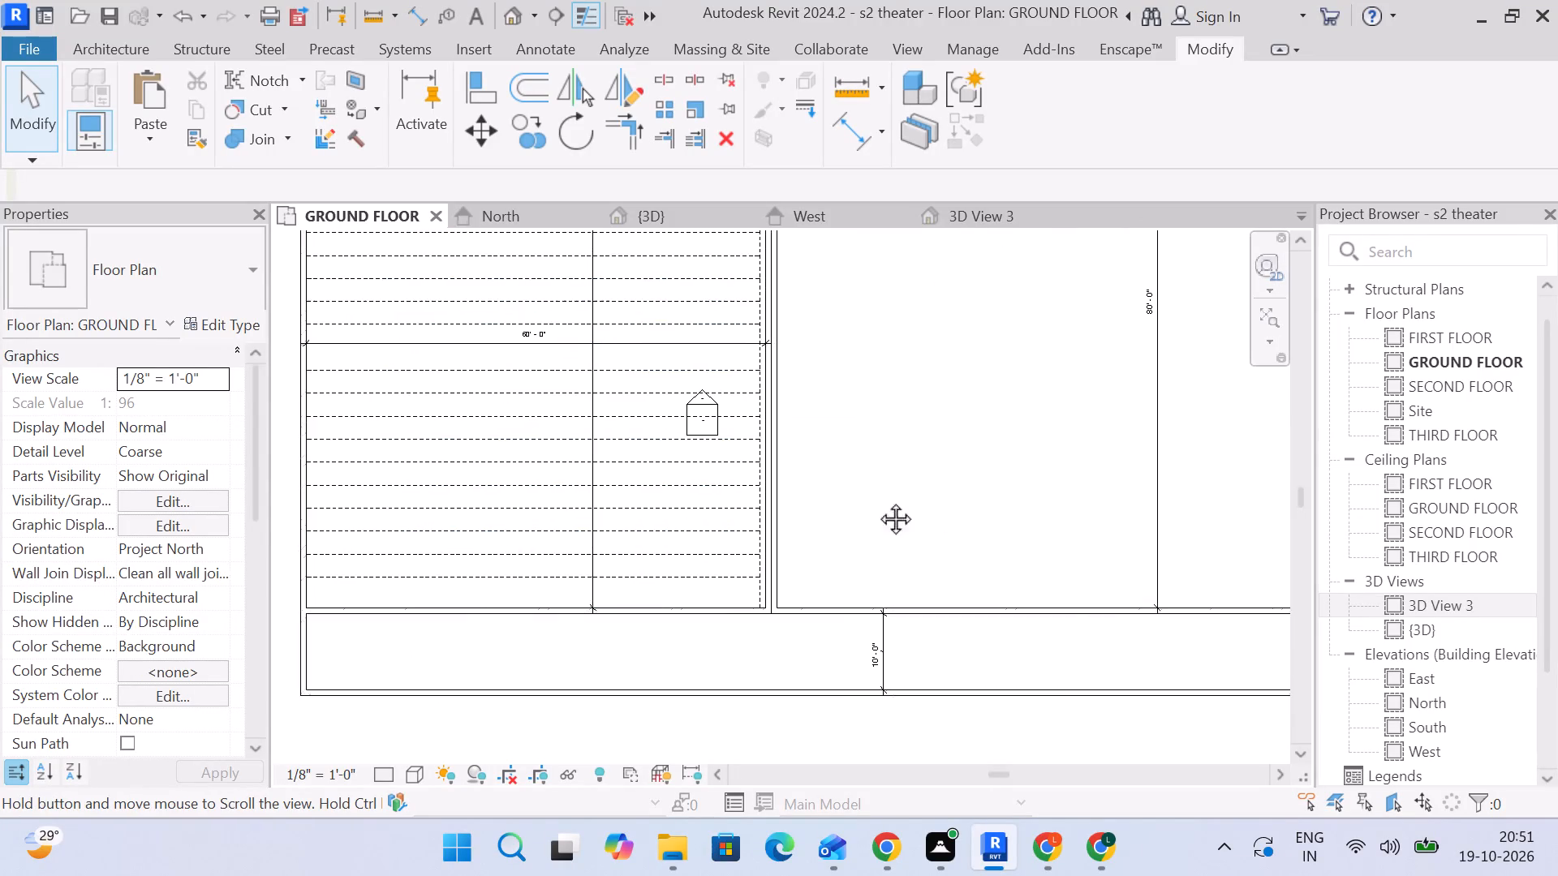
pyautogui.moveTo(877, 500); pyautogui.dragTo(691, 574, button='middle')
pyautogui.scroll(-2, 702, 572)
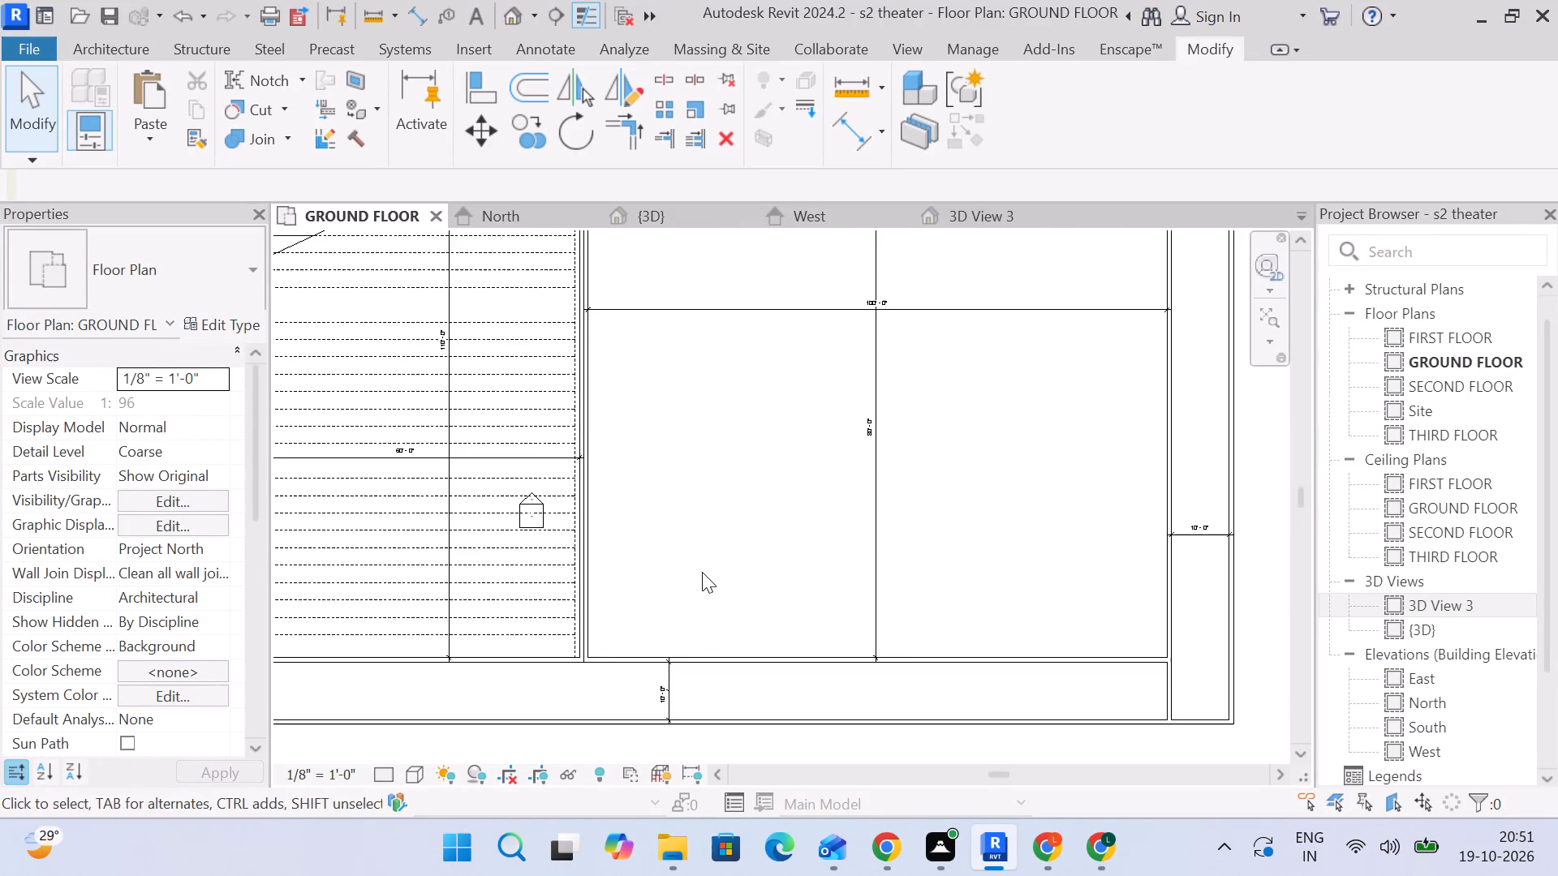
pyautogui.moveTo(805, 582); pyautogui.dragTo(573, 669, button='middle')
pyautogui.scroll(-2, 595, 654)
pyautogui.moveTo(595, 654); pyautogui.dragTo(605, 605, button='middle')
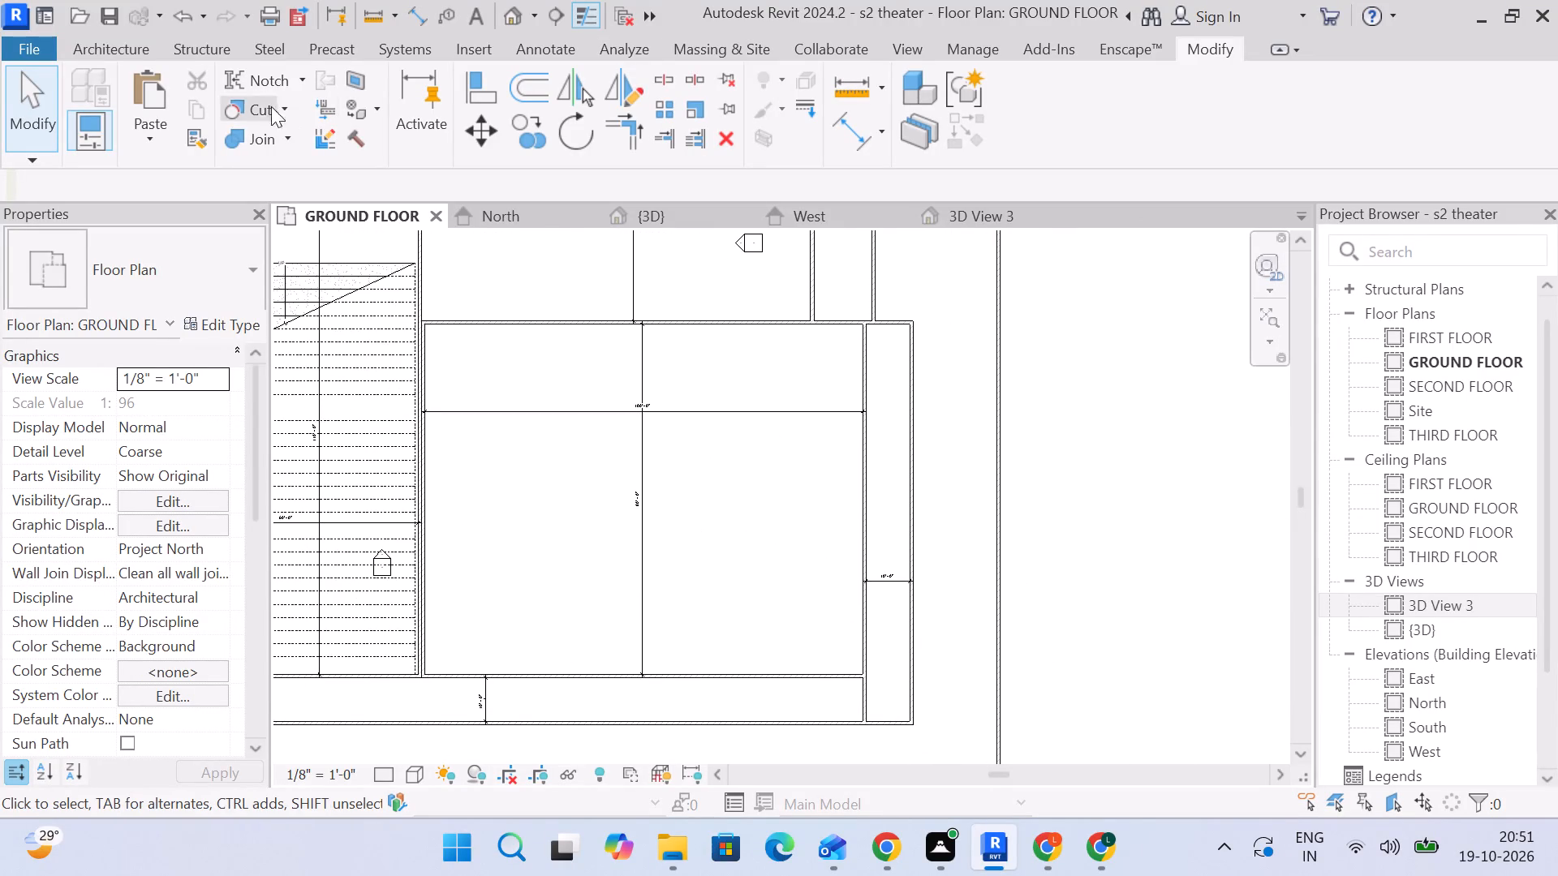
pyautogui.click(102, 51)
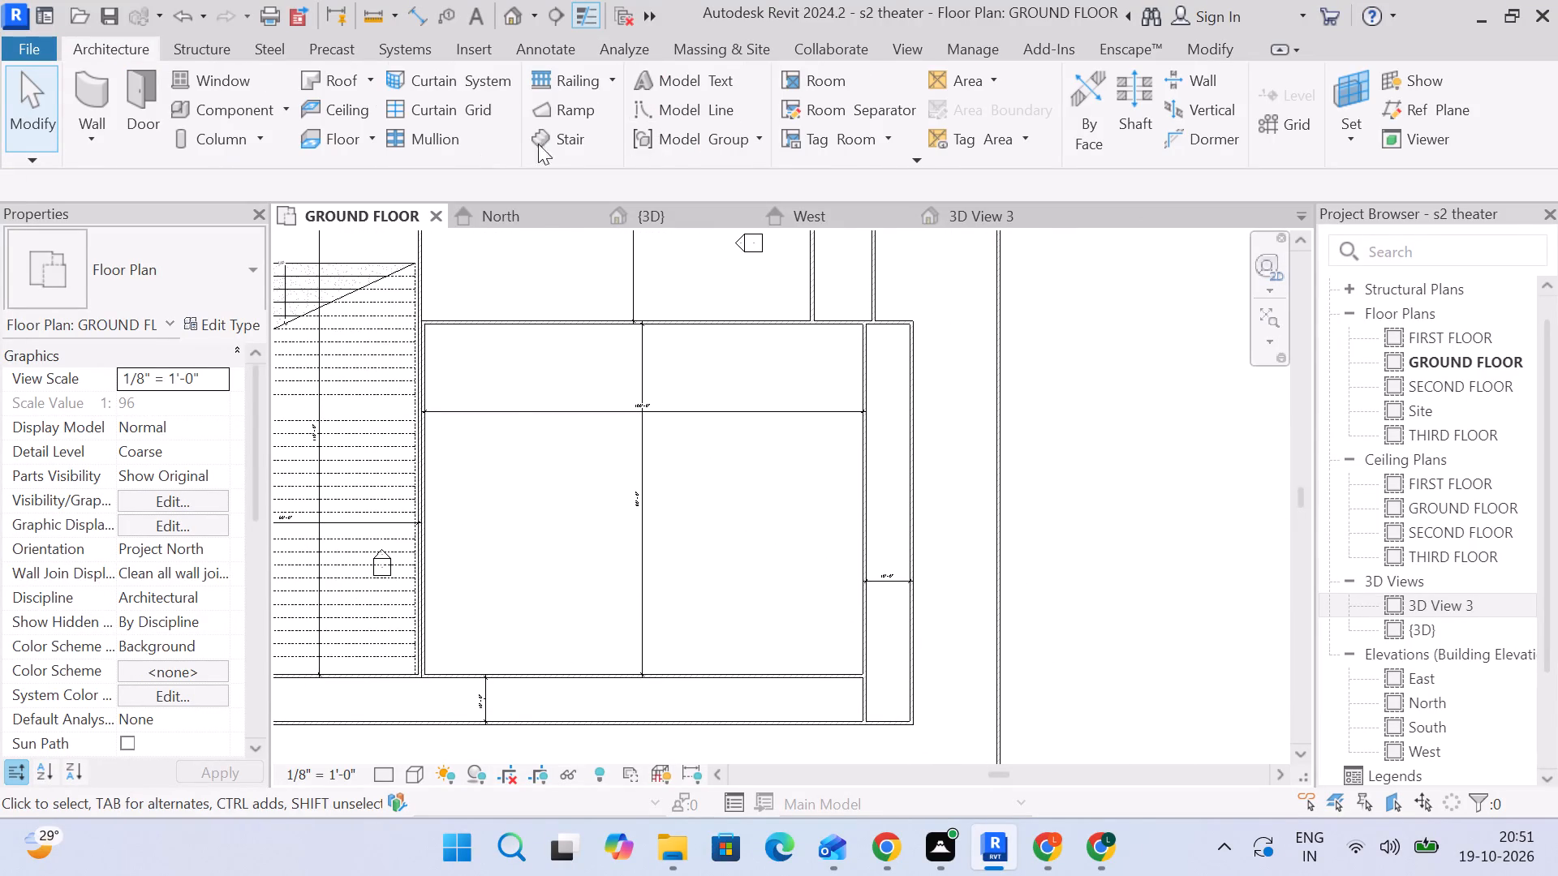
pyautogui.click(549, 140)
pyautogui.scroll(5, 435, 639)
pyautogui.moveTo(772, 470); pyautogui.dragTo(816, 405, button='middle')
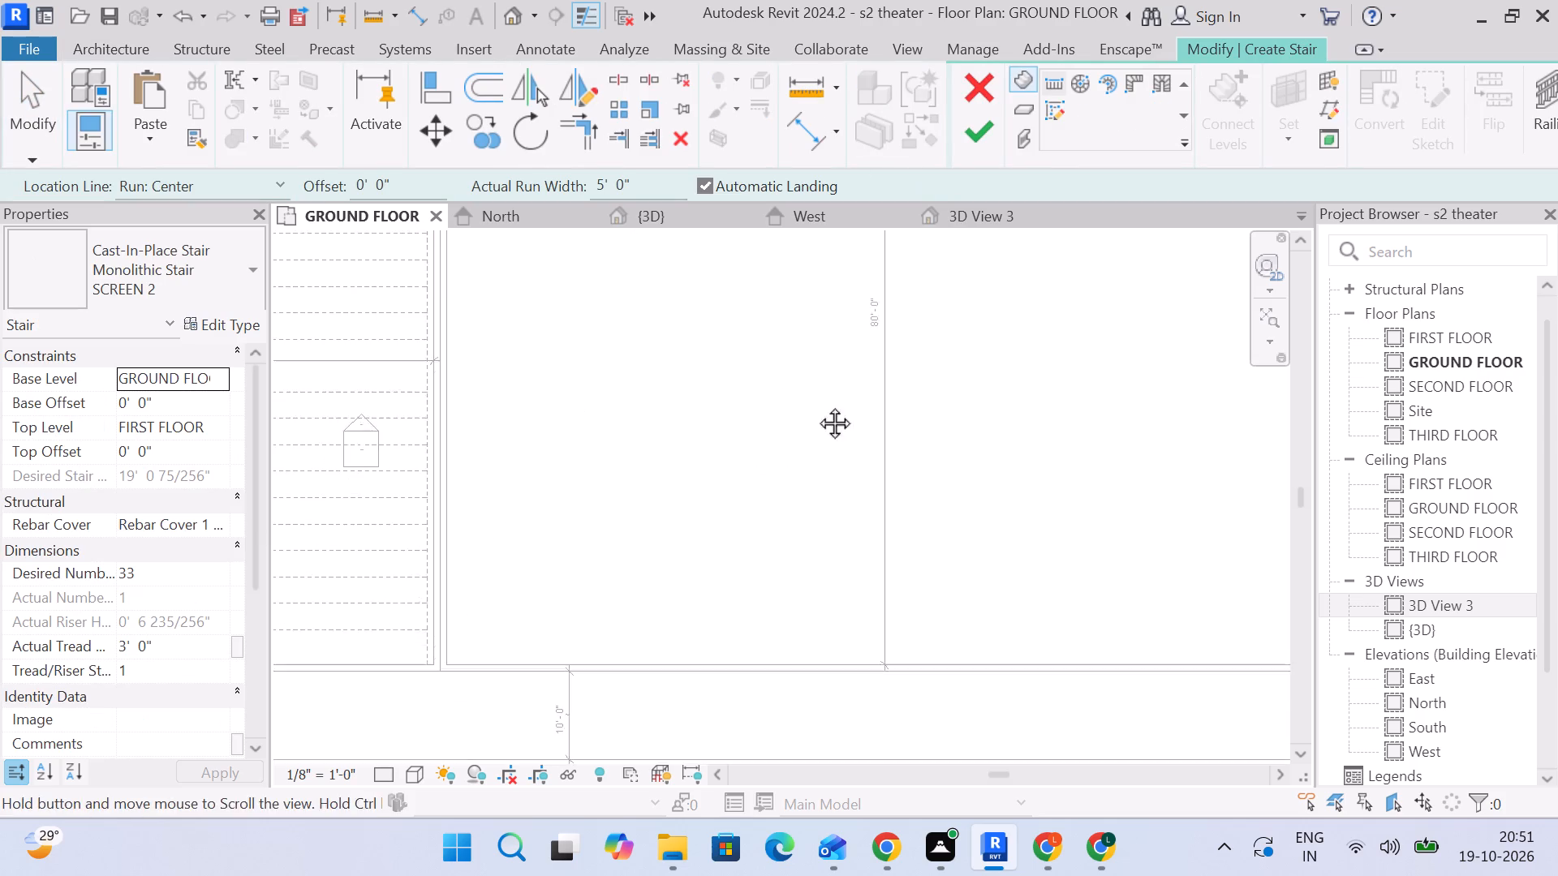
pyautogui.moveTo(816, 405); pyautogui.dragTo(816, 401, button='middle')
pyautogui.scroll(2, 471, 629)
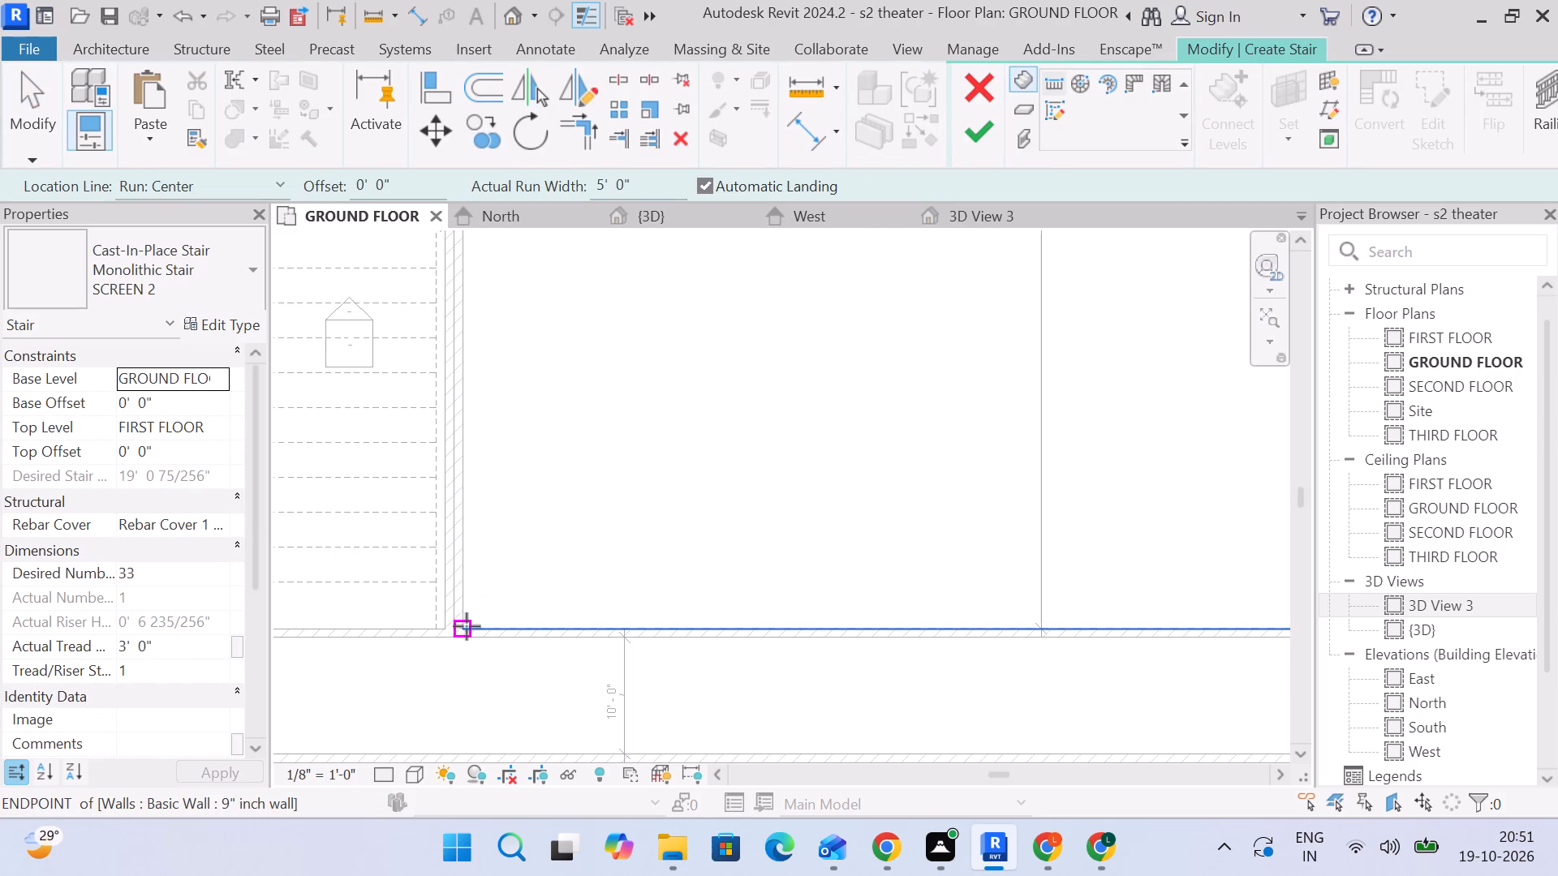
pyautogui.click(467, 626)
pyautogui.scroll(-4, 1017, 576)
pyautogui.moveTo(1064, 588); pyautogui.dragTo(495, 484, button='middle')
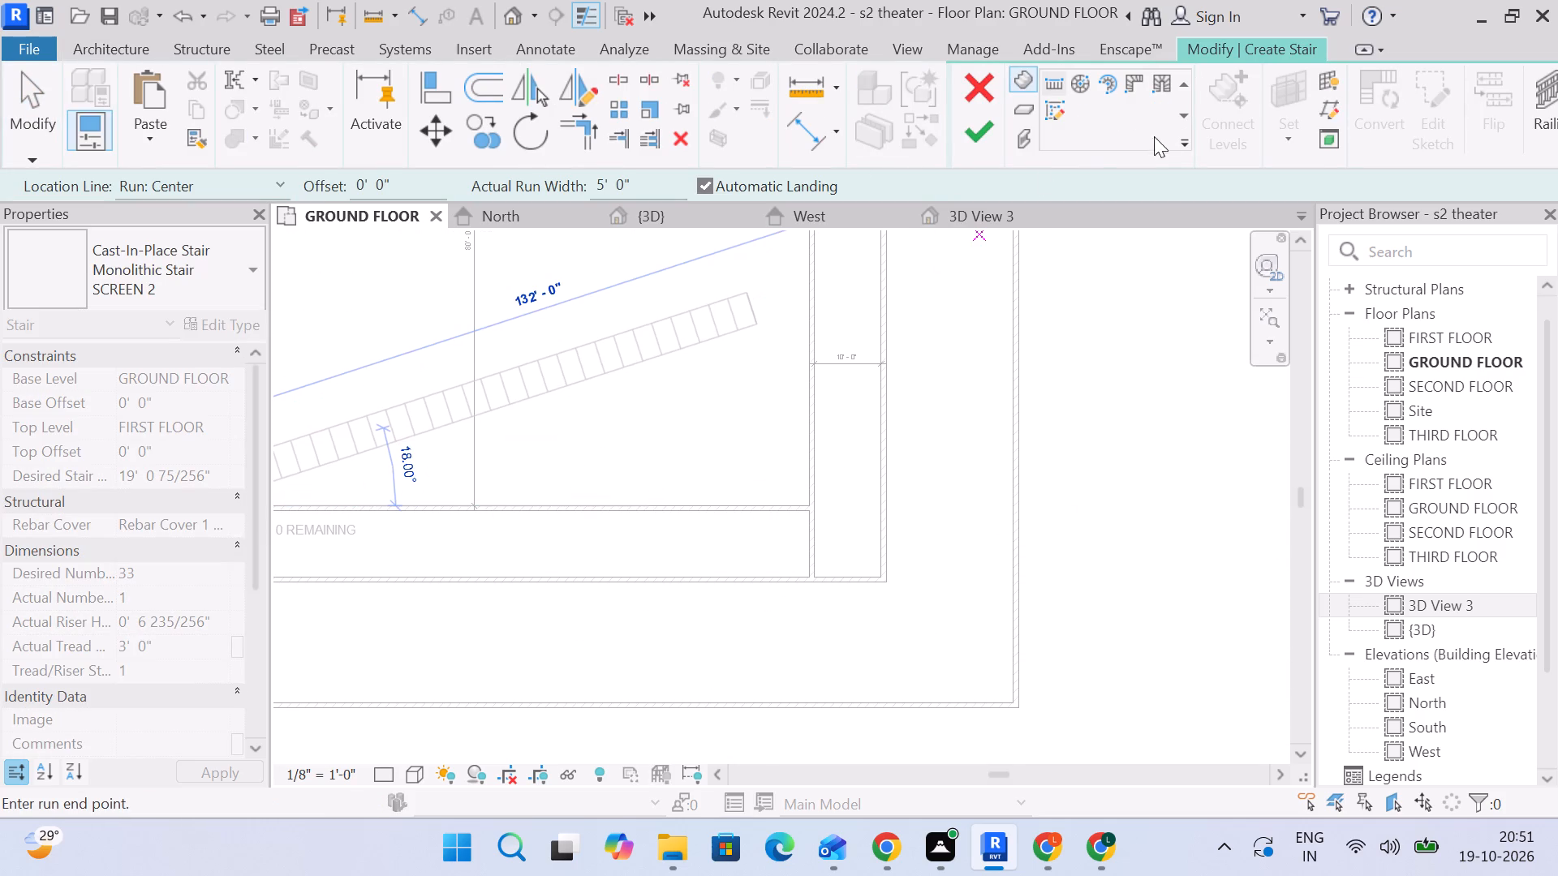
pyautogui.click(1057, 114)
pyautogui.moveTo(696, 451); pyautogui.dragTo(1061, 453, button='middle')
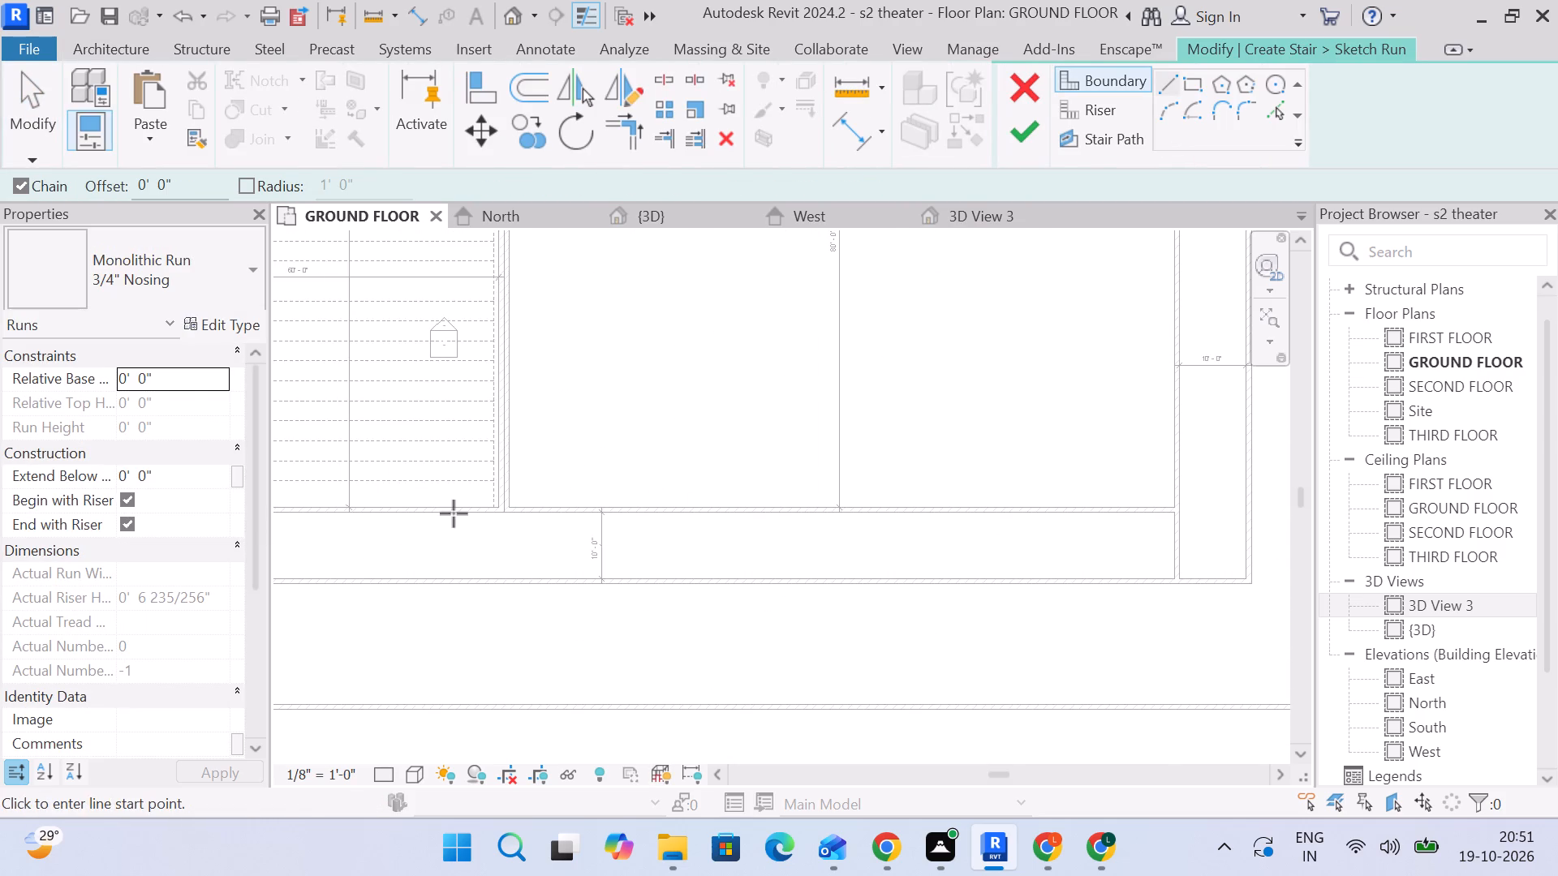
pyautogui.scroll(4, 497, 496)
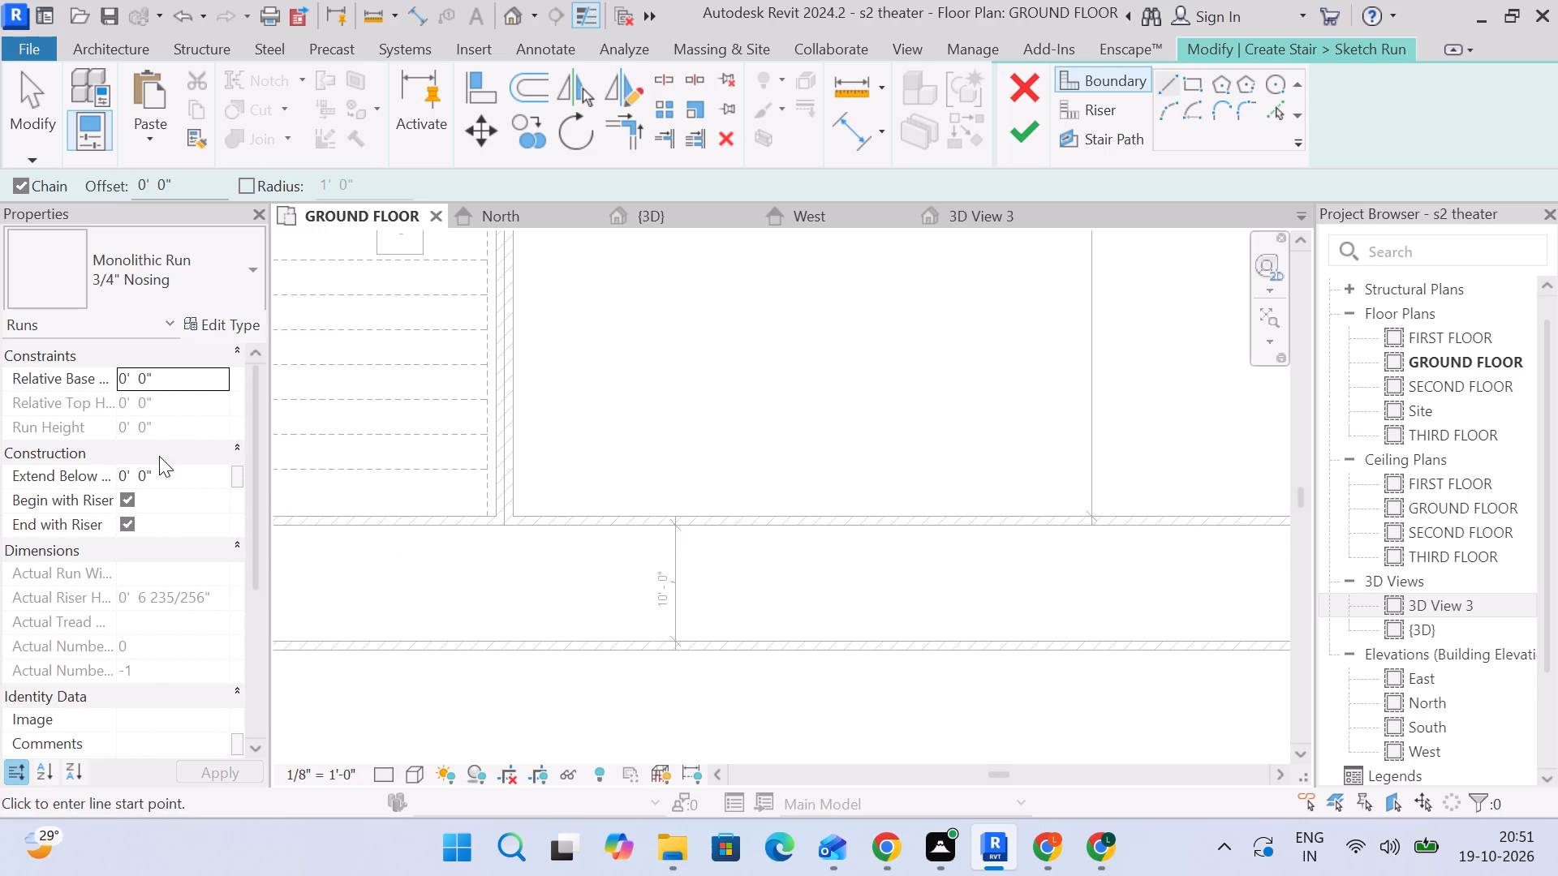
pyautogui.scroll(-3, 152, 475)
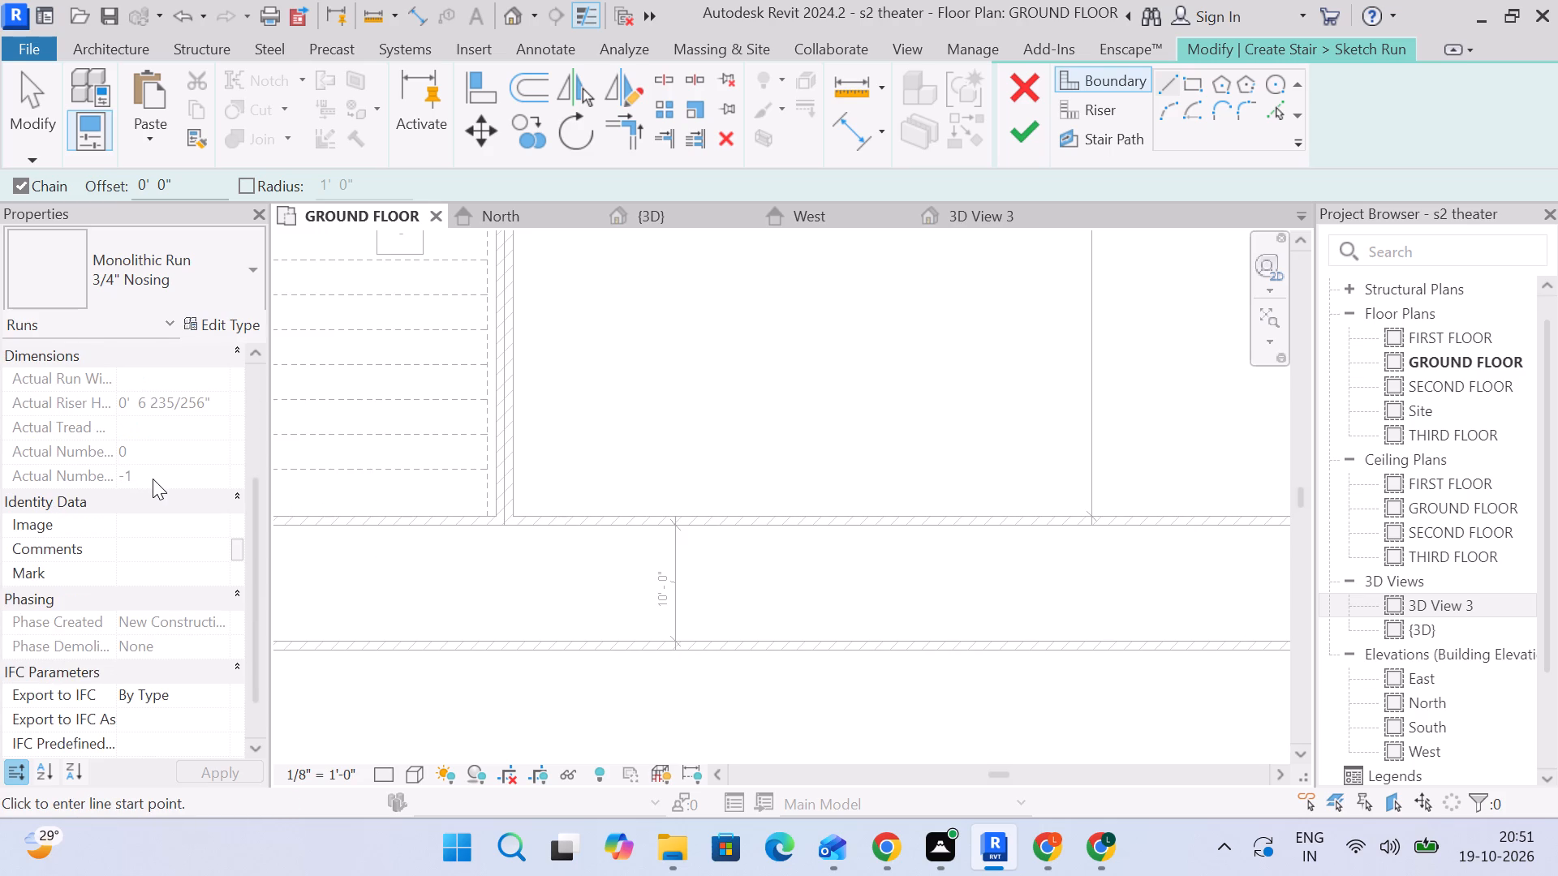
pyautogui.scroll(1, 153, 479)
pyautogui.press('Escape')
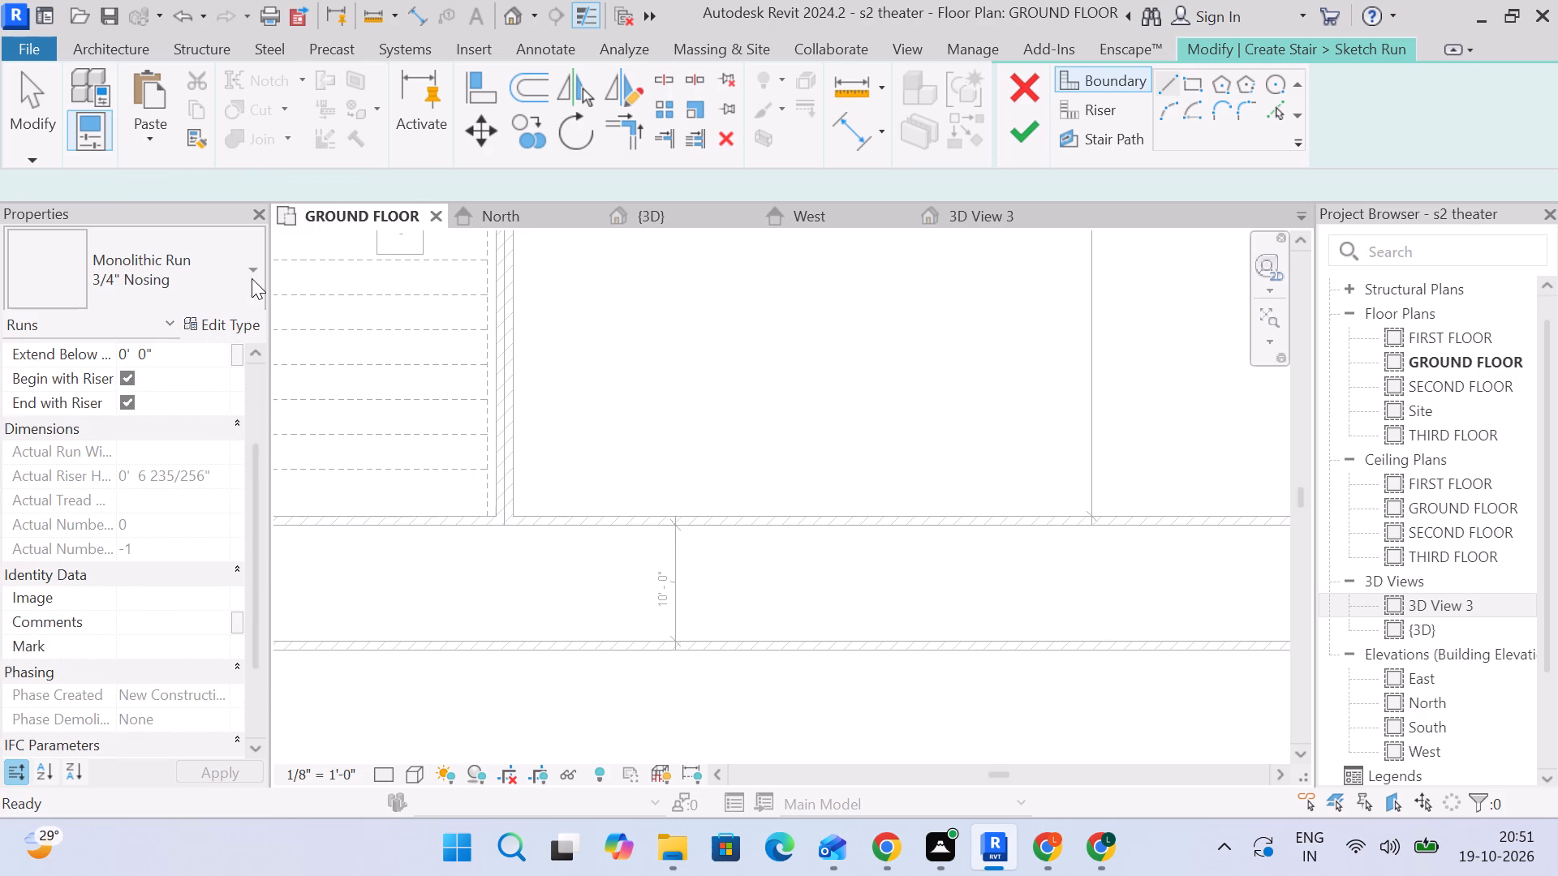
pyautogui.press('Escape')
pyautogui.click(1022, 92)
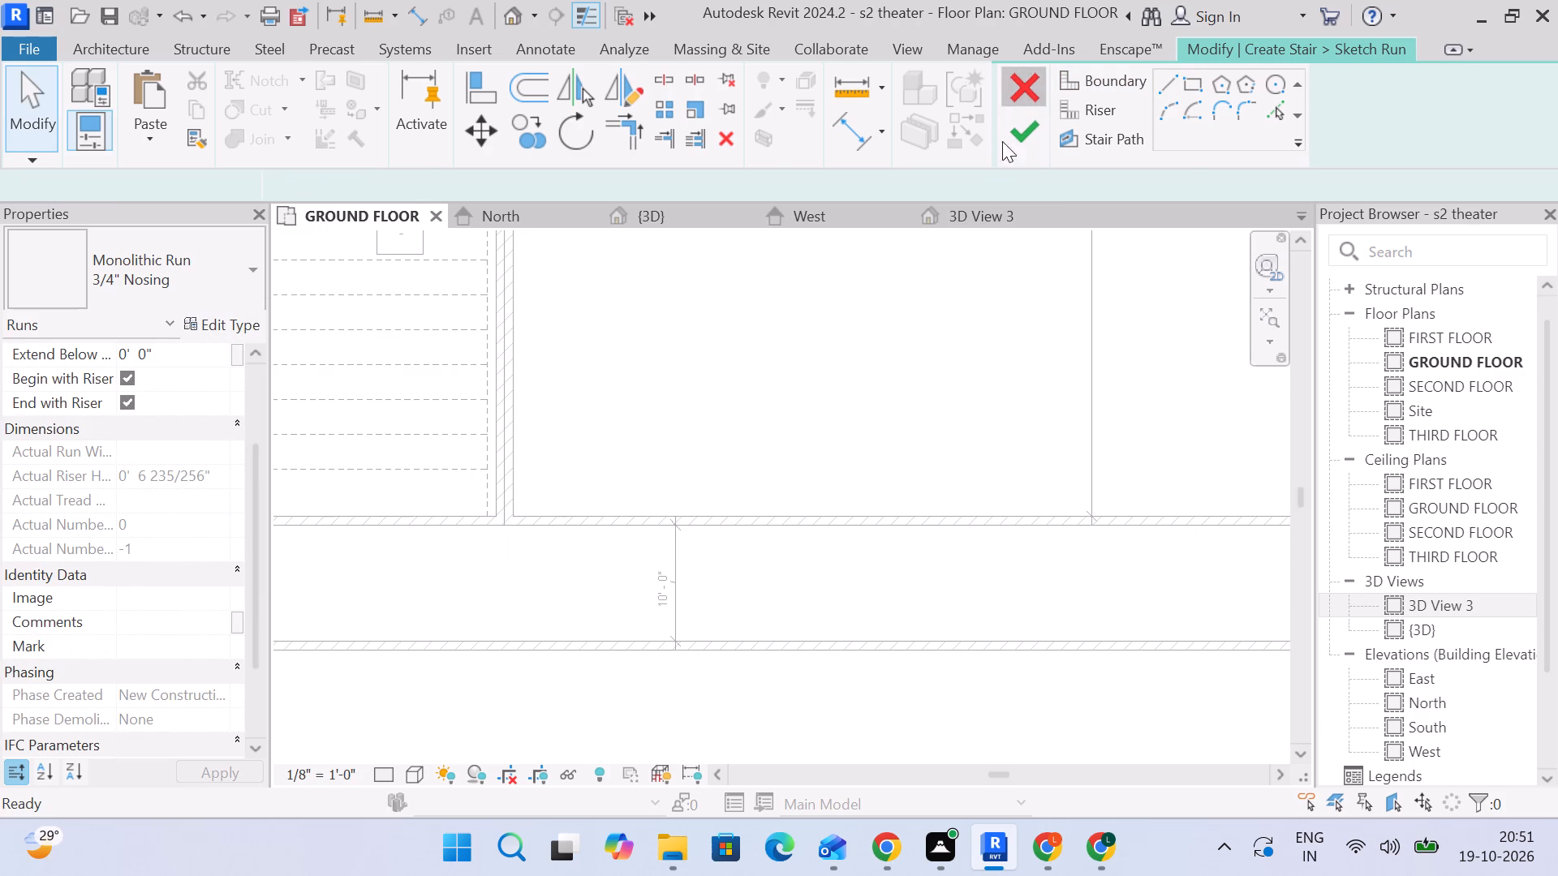
# Duplicate the Monolithic Stair SCREEN 2 type under the name Monolithic Stair SCREEN 1.
pyautogui.scroll(4, 205, 295)
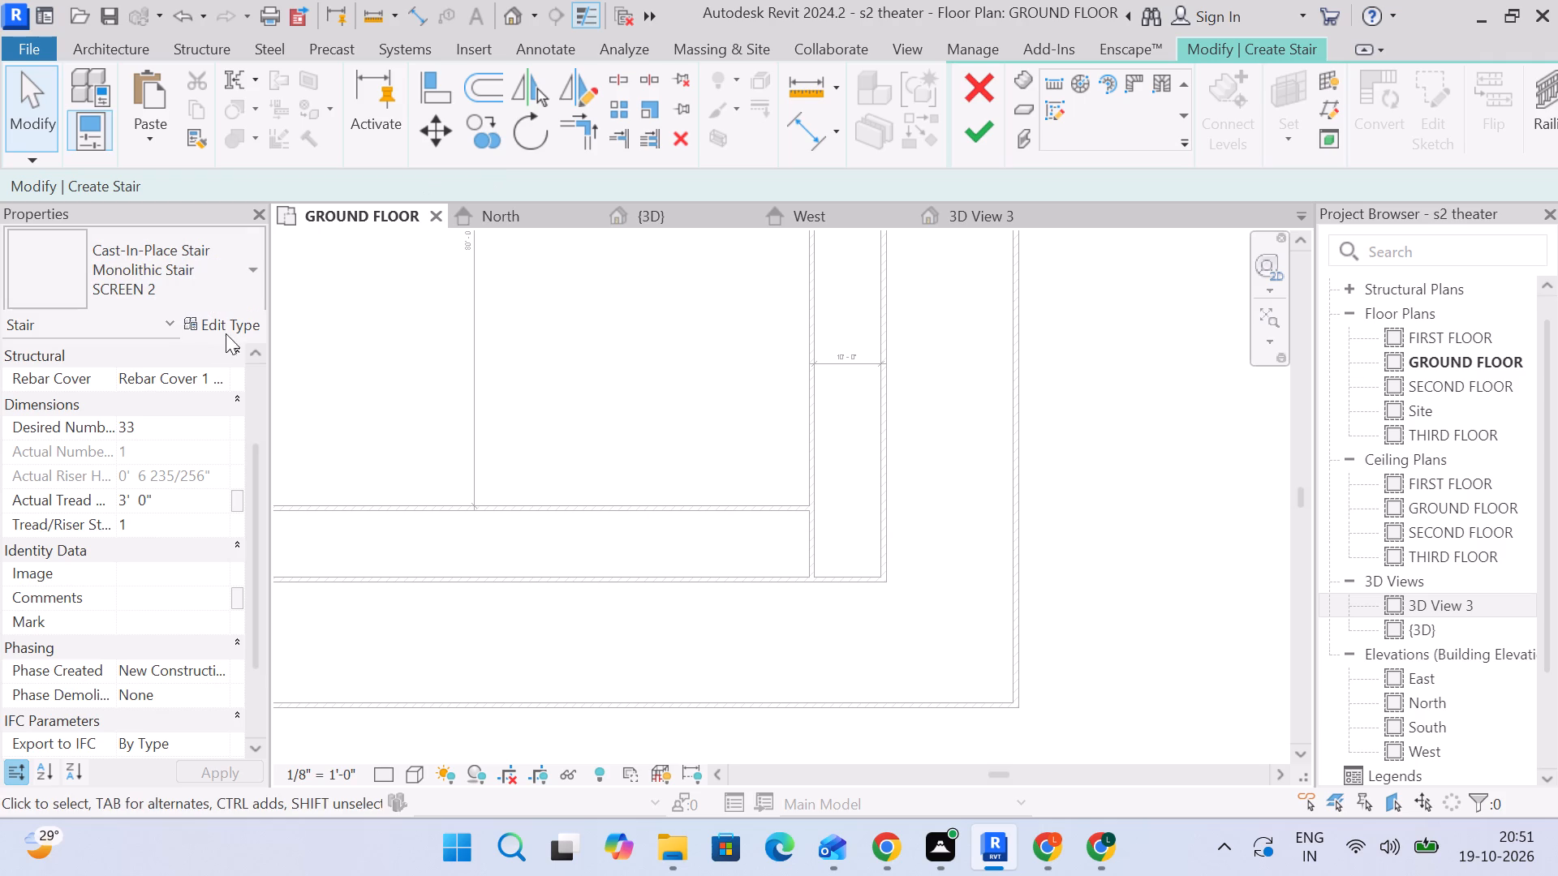
pyautogui.click(230, 325)
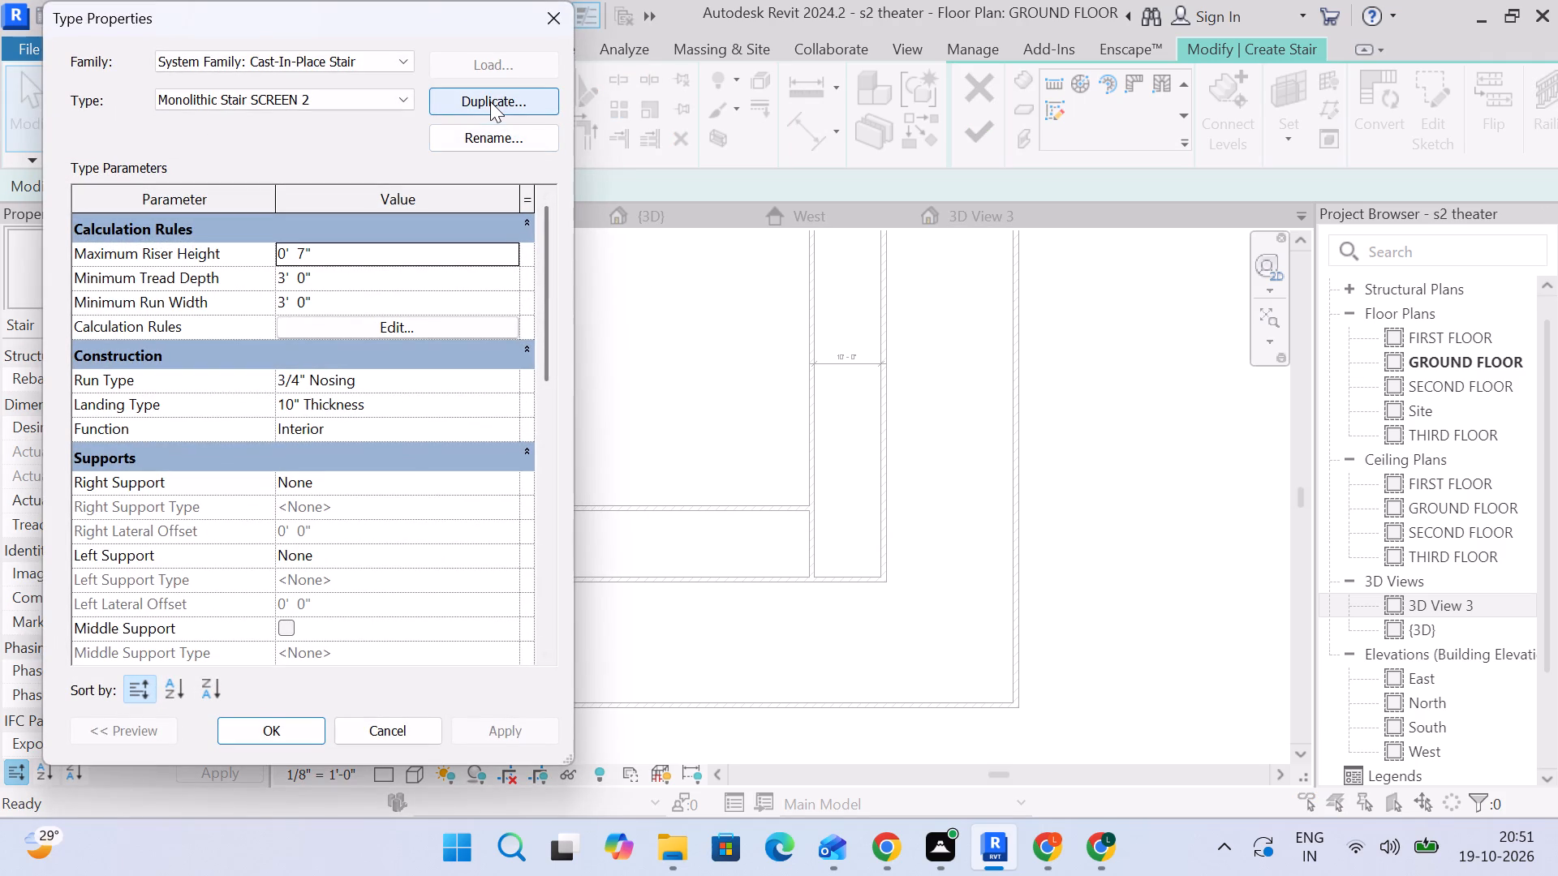
pyautogui.click(490, 101)
pyautogui.click(1258, 401)
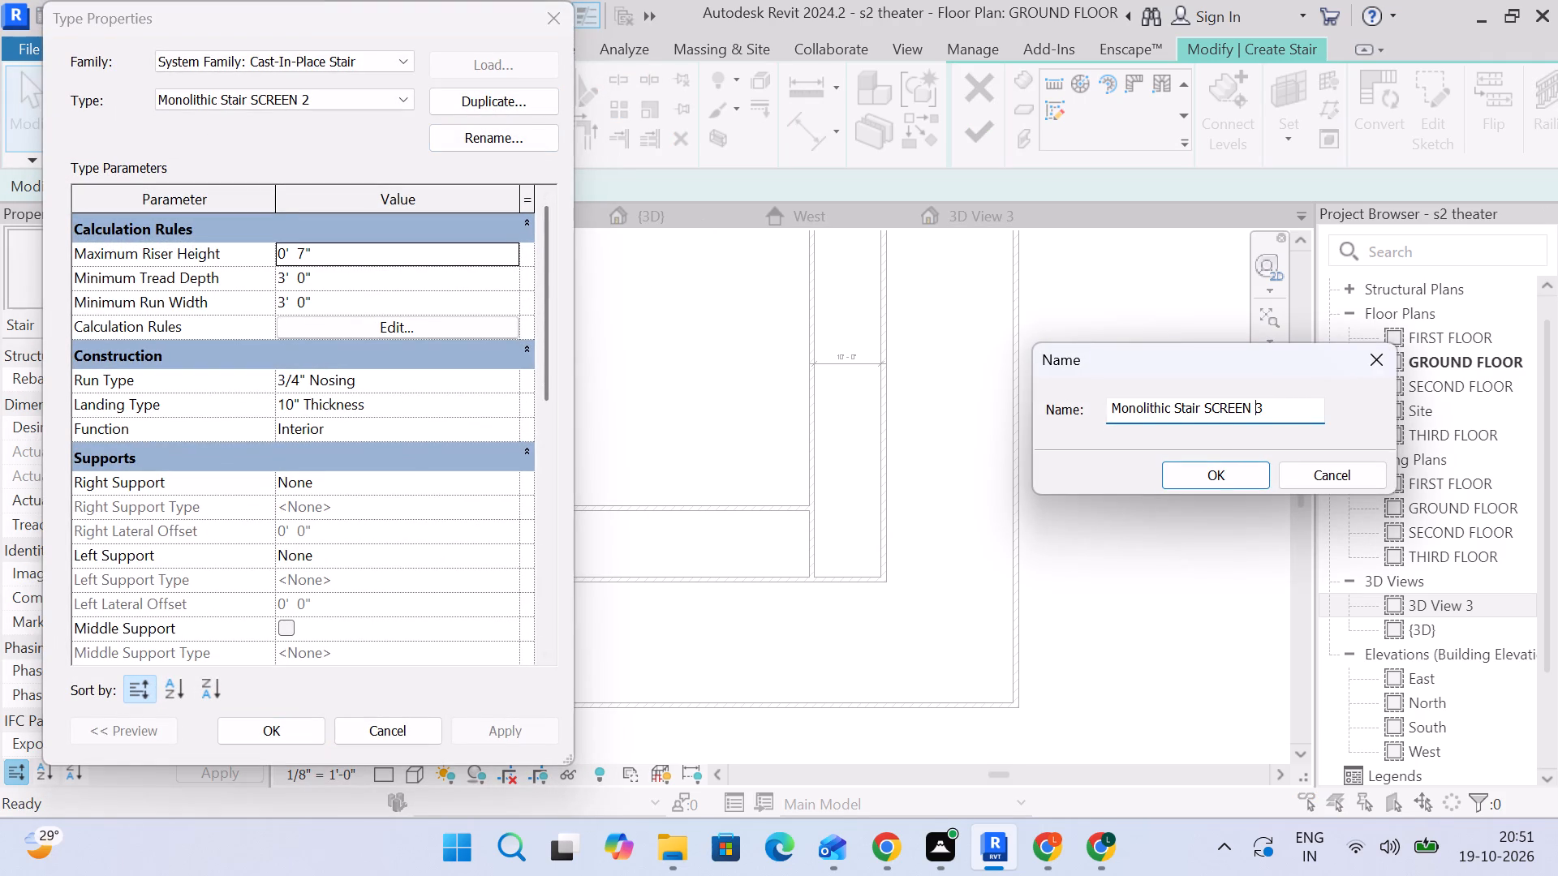
pyautogui.click(1265, 402)
pyautogui.press('BackSpace')
pyautogui.press('1')
pyautogui.click(1242, 474)
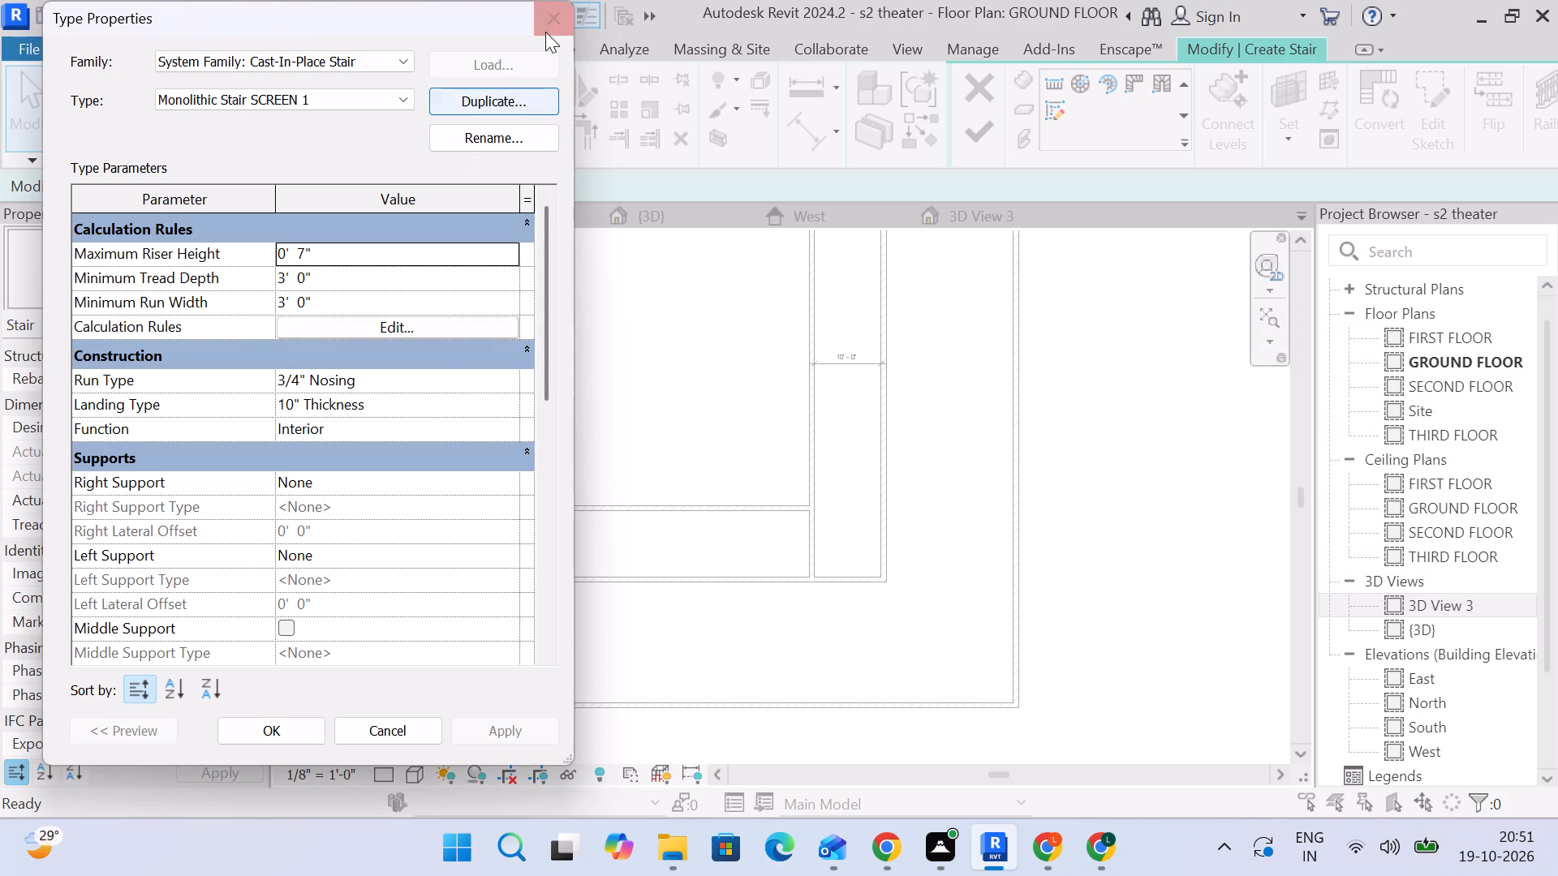
# Apply the Monolithic Stair SCREEN 1 type to the new stair.
pyautogui.click(289, 734)
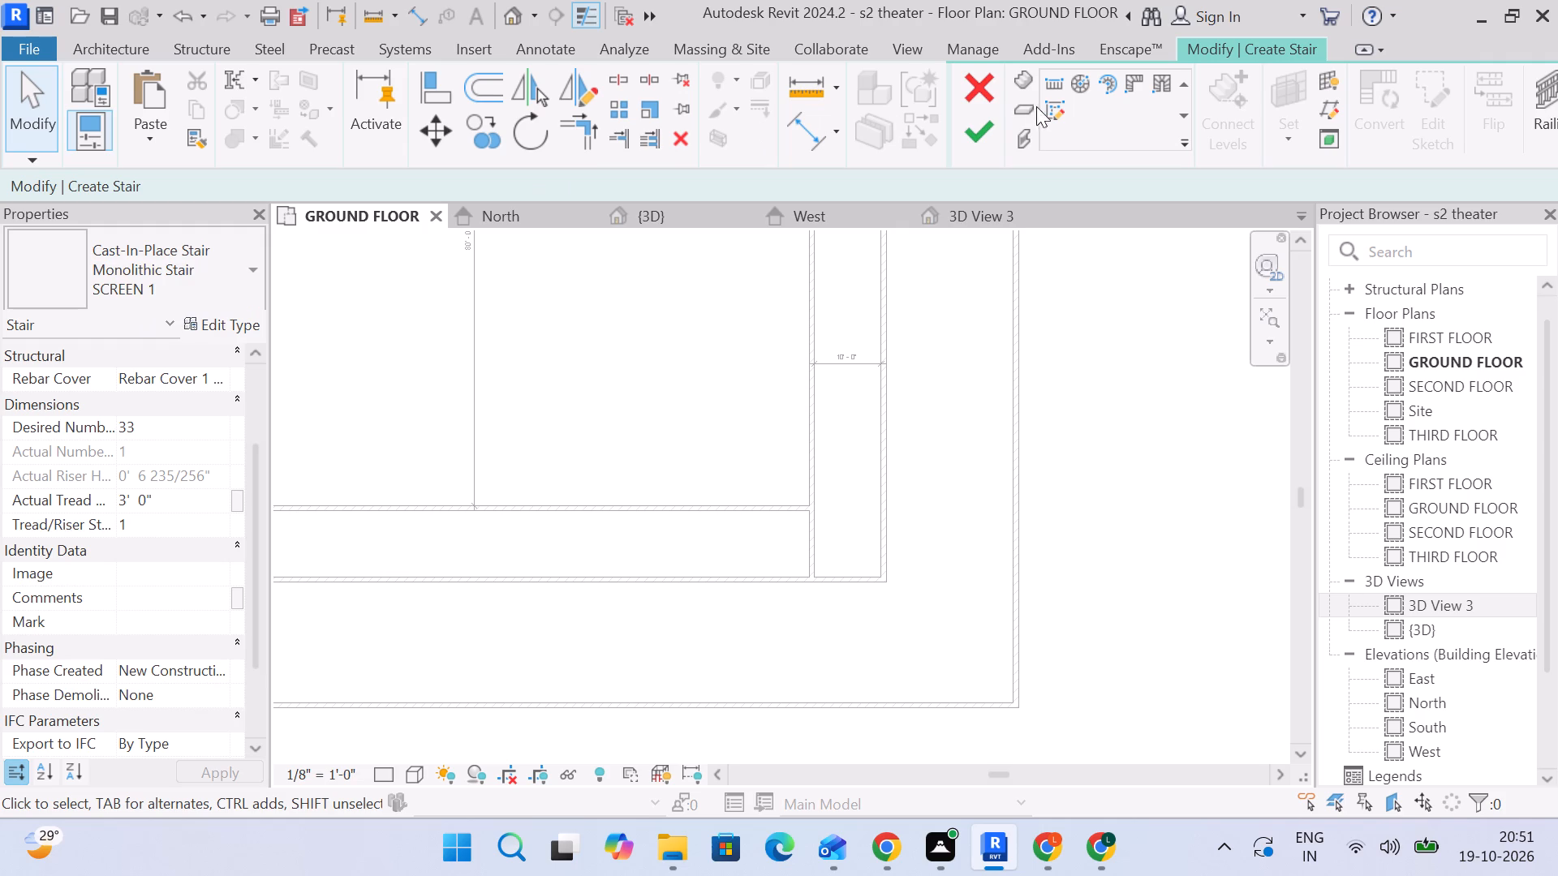
# Begin a sketched run and draw a 100' 0" boundary line along the empty room's south wall, from west corner to east corner.
pyautogui.click(1060, 114)
pyautogui.scroll(-4, 467, 586)
pyautogui.moveTo(467, 613); pyautogui.dragTo(656, 654, button='middle')
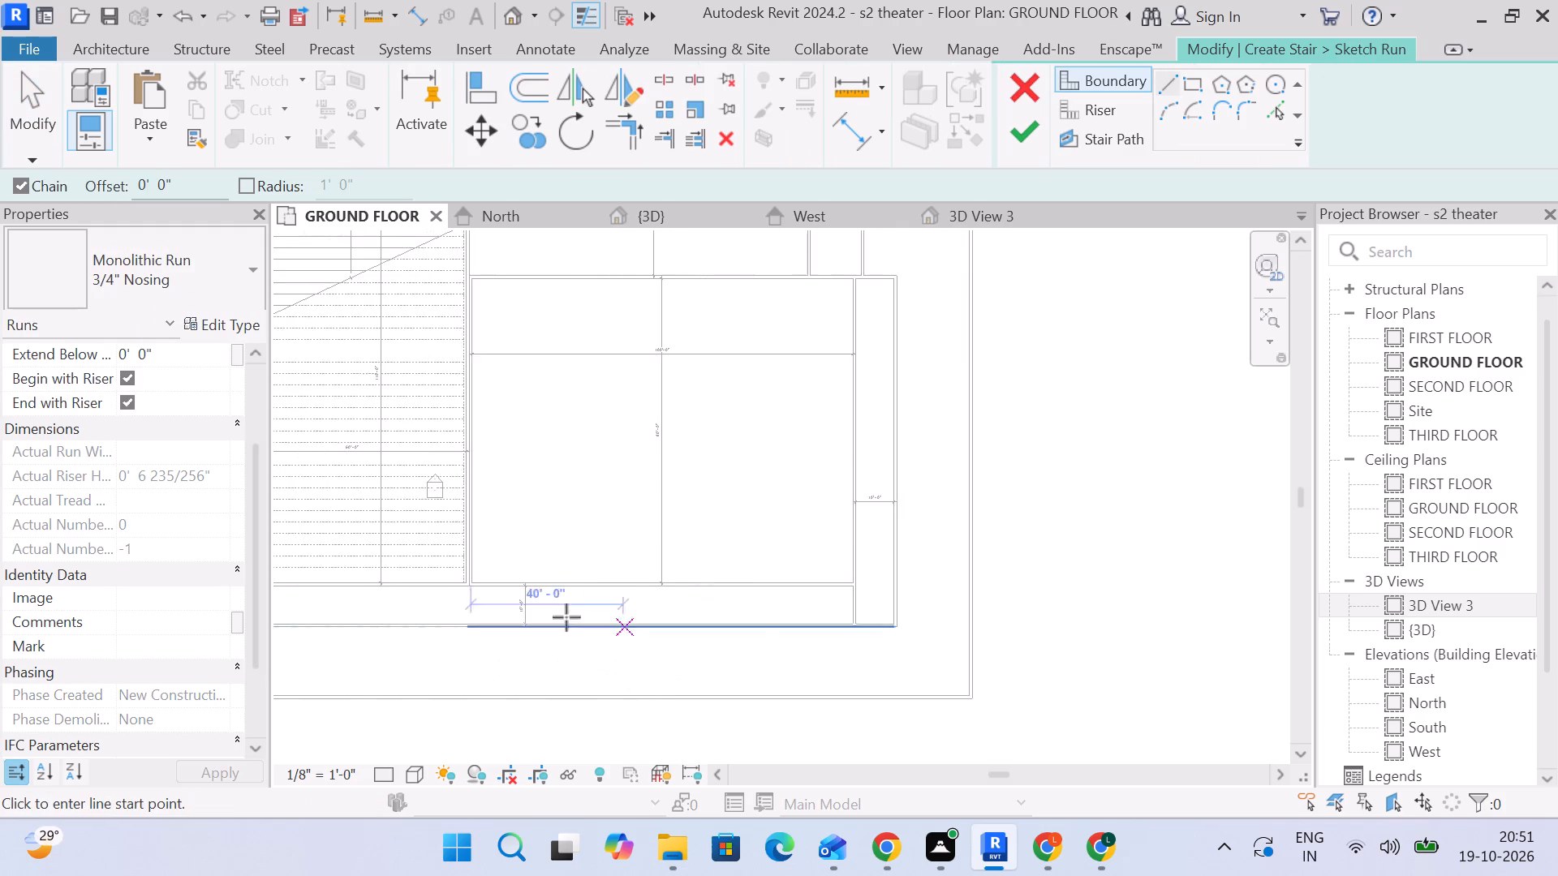
pyautogui.scroll(4, 545, 612)
pyautogui.scroll(4, 422, 582)
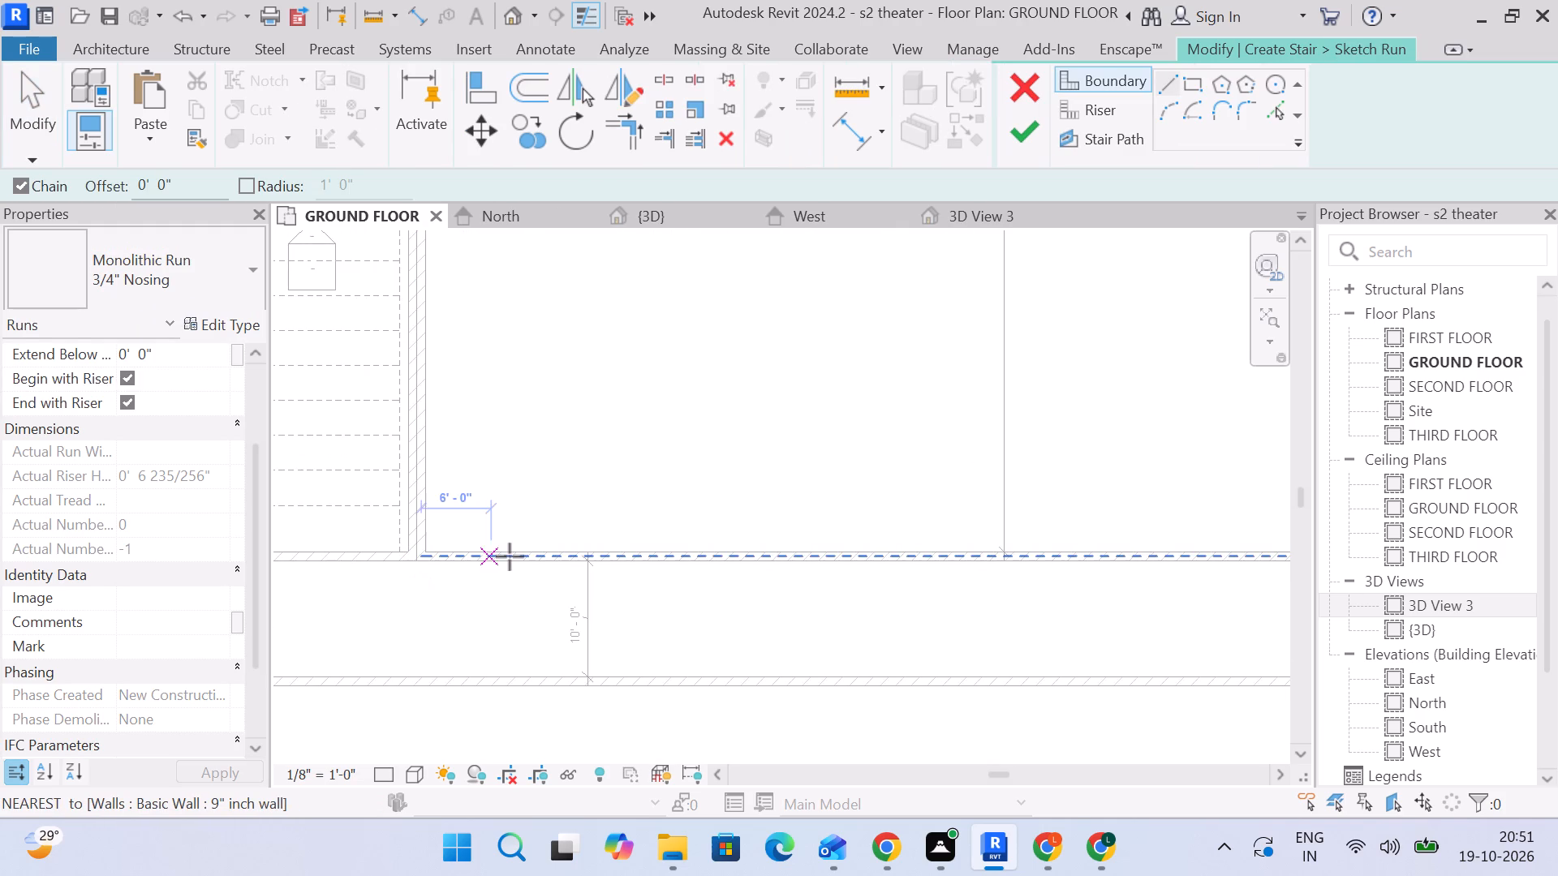
pyautogui.click(427, 550)
pyautogui.scroll(-4, 777, 544)
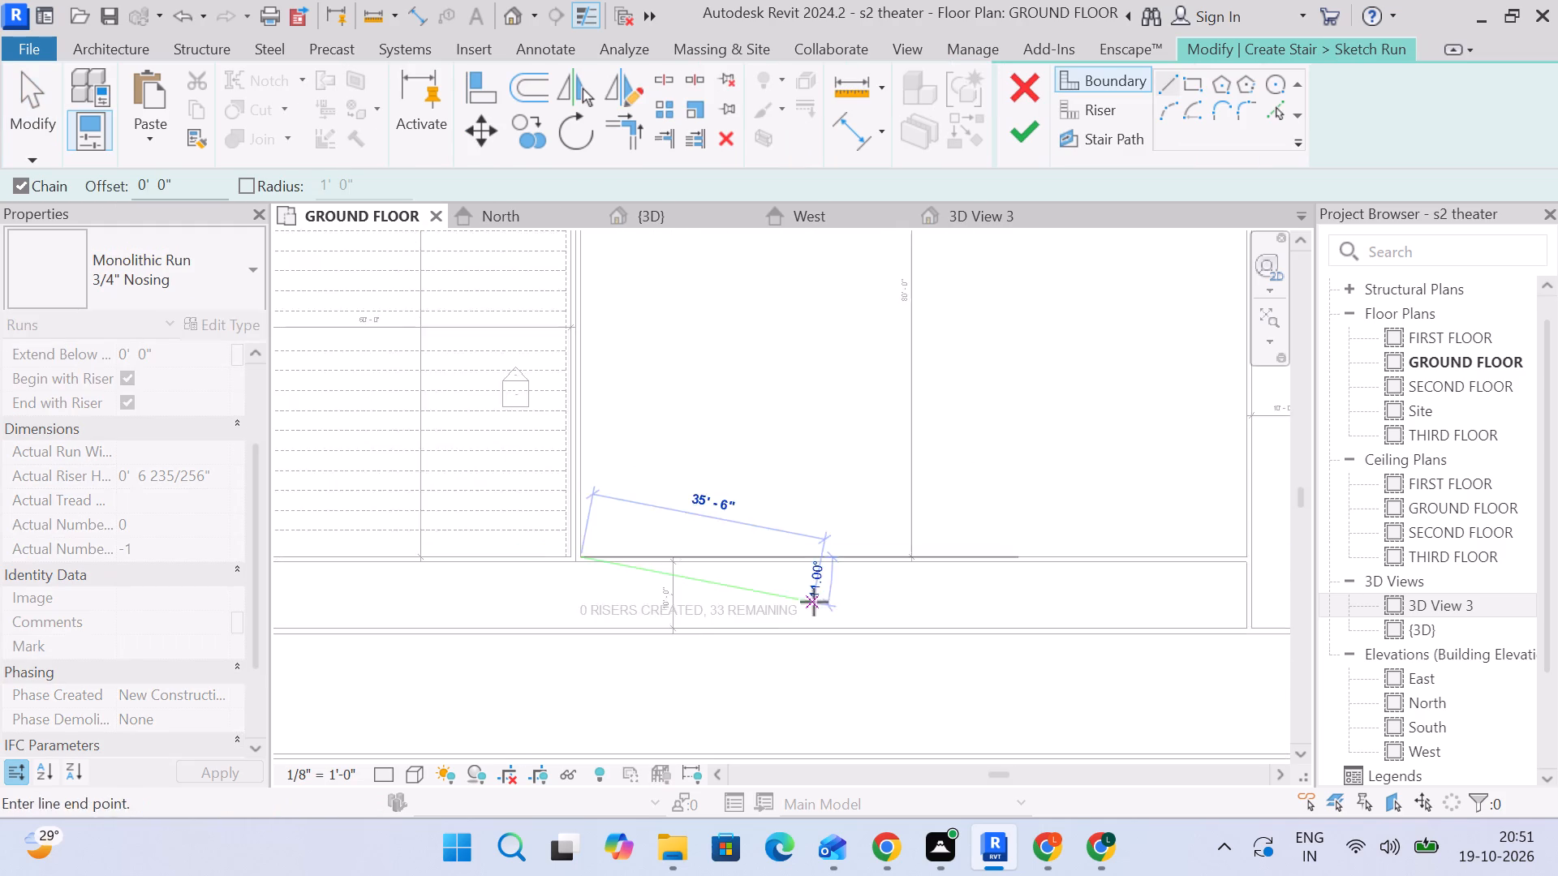
pyautogui.moveTo(814, 602); pyautogui.dragTo(590, 603, button='middle')
pyautogui.scroll(2, 1014, 554)
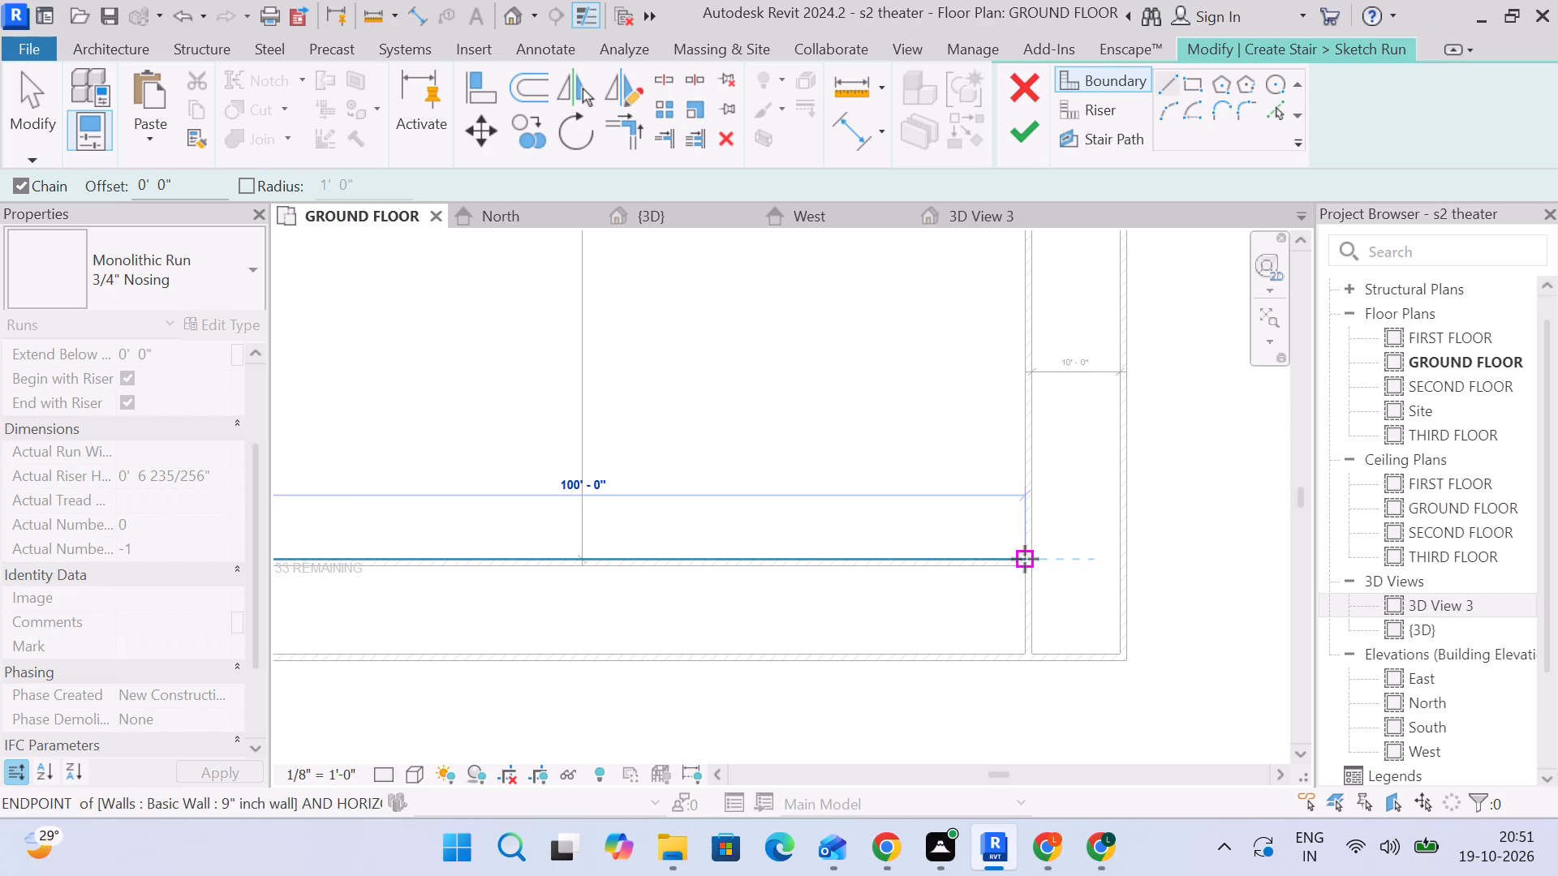
pyautogui.click(1025, 559)
# Continue the boundary chain 80' 0" along the room's east wall and back along the north wall to its west corner.
pyautogui.scroll(-3, 1027, 440)
pyautogui.moveTo(1027, 444); pyautogui.dragTo(1031, 754, button='middle')
pyautogui.scroll(1, 1033, 742)
pyautogui.scroll(1, 1018, 324)
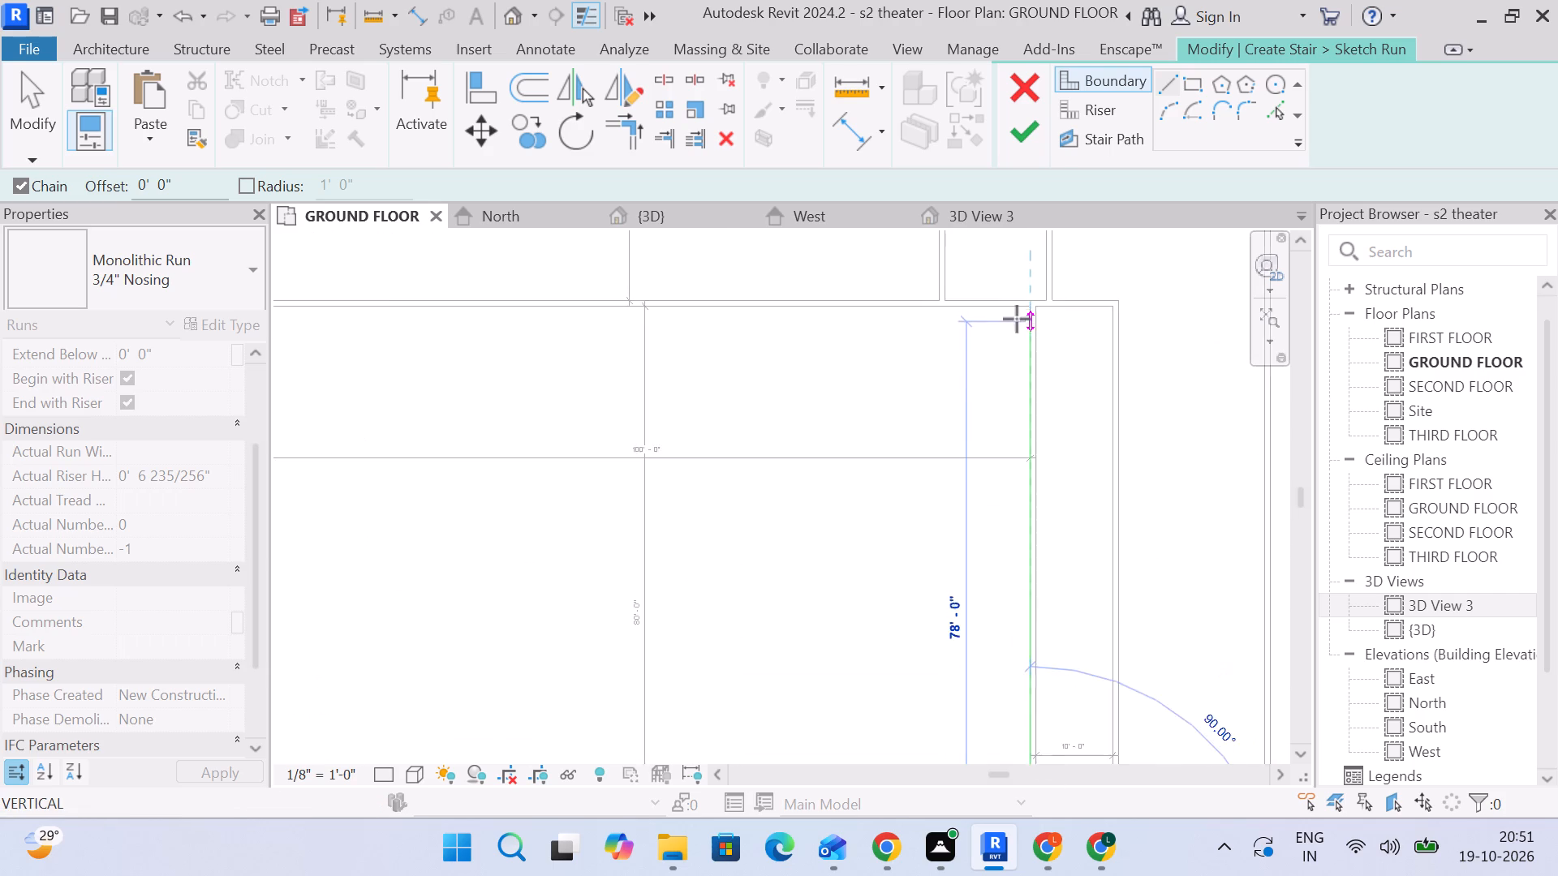
pyautogui.scroll(1, 1017, 319)
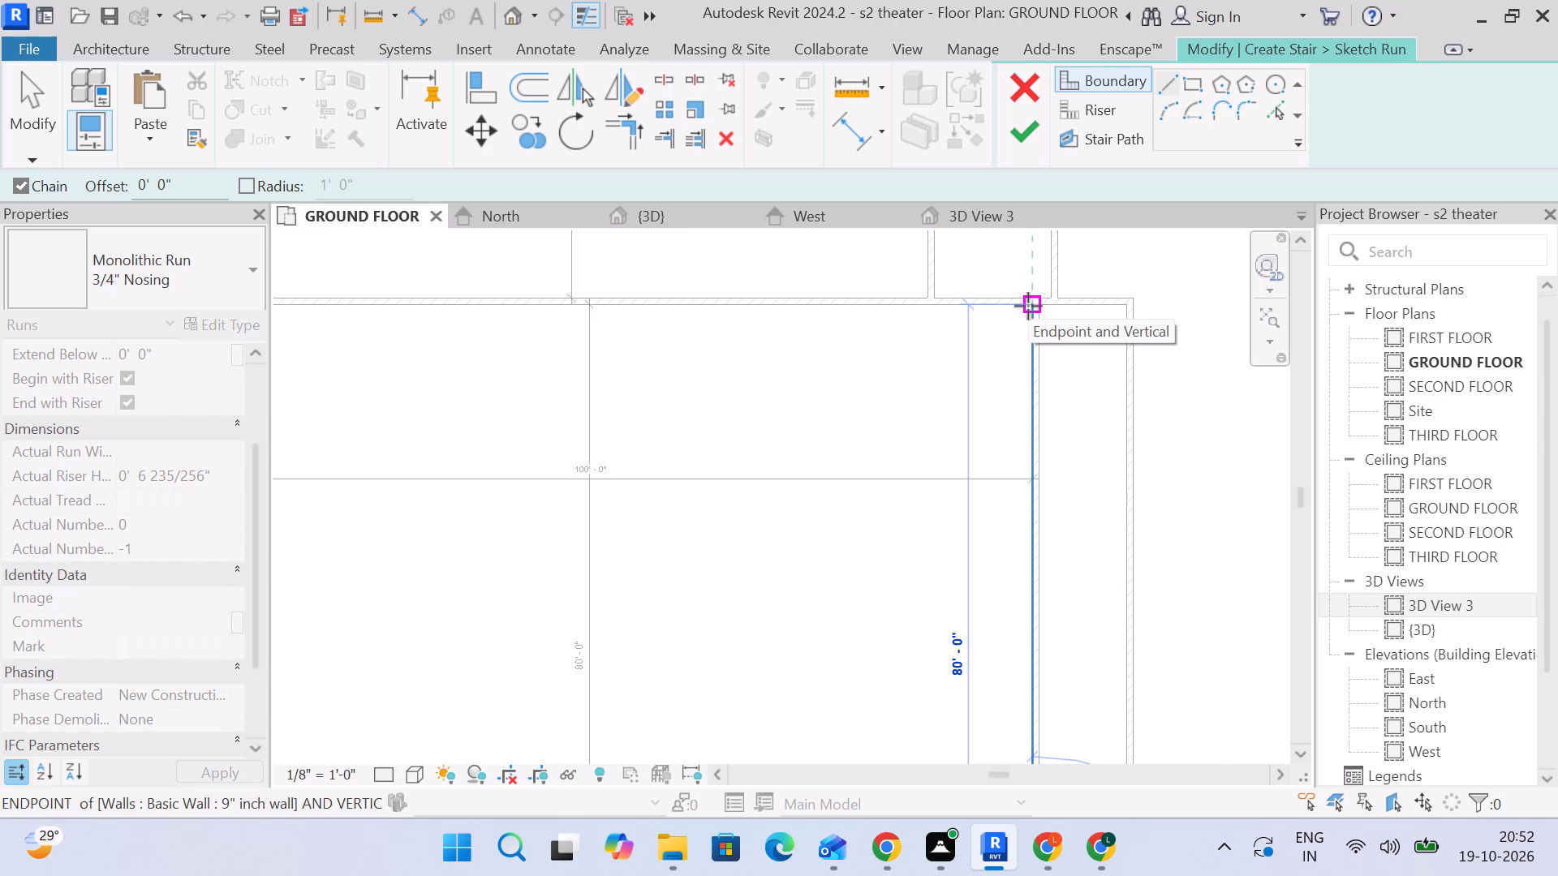
pyautogui.click(1028, 306)
pyautogui.moveTo(613, 347); pyautogui.dragTo(1123, 516, button='middle')
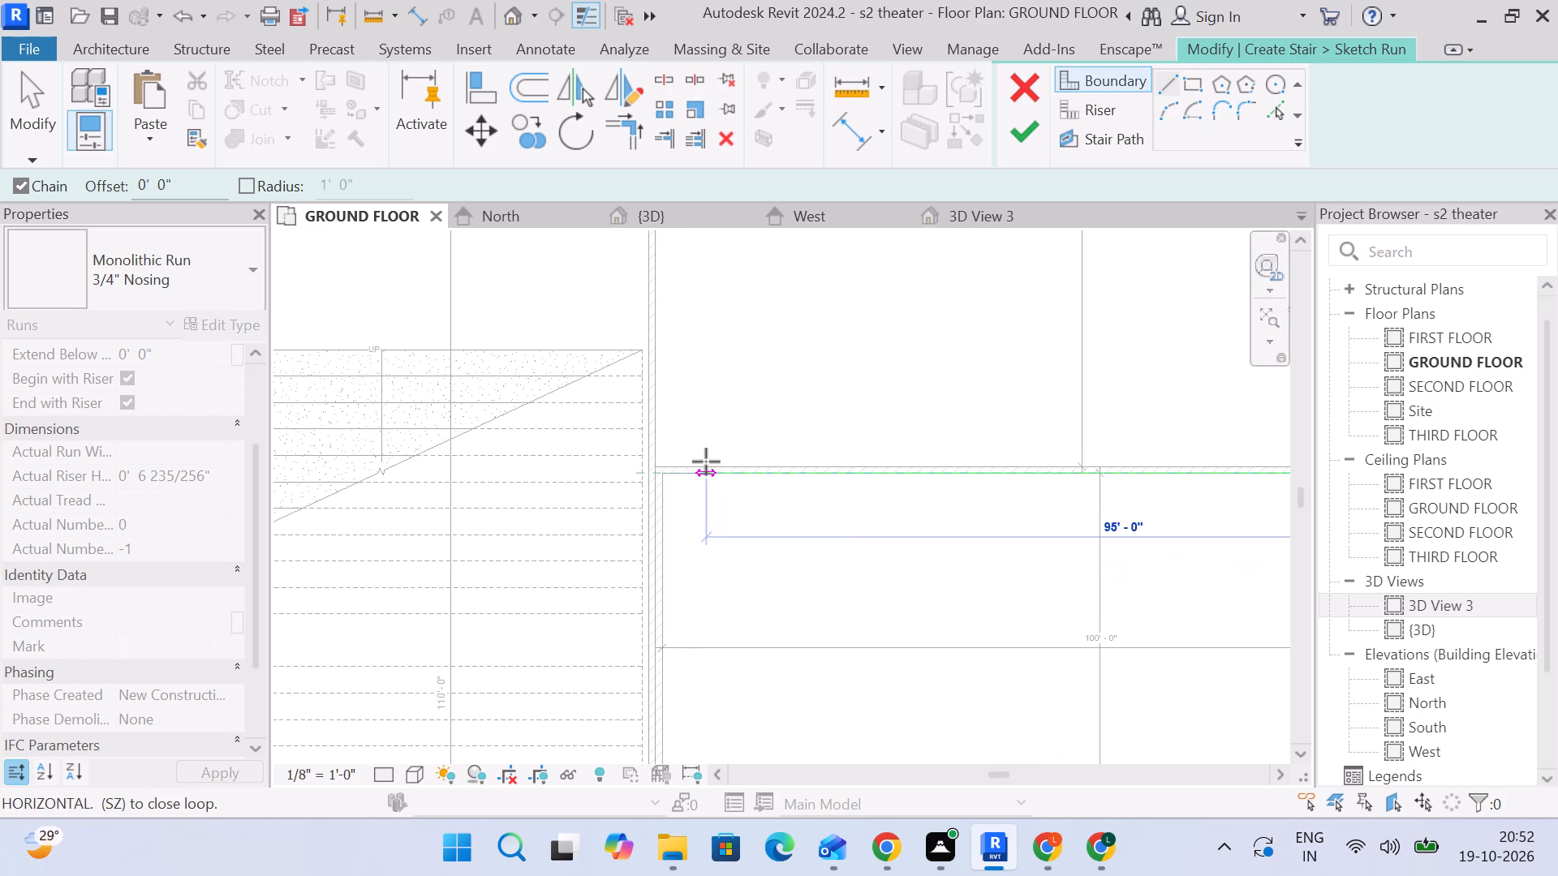
pyautogui.scroll(4, 659, 481)
pyautogui.click(661, 467)
pyautogui.scroll(-5, 971, 505)
pyautogui.press('Escape')
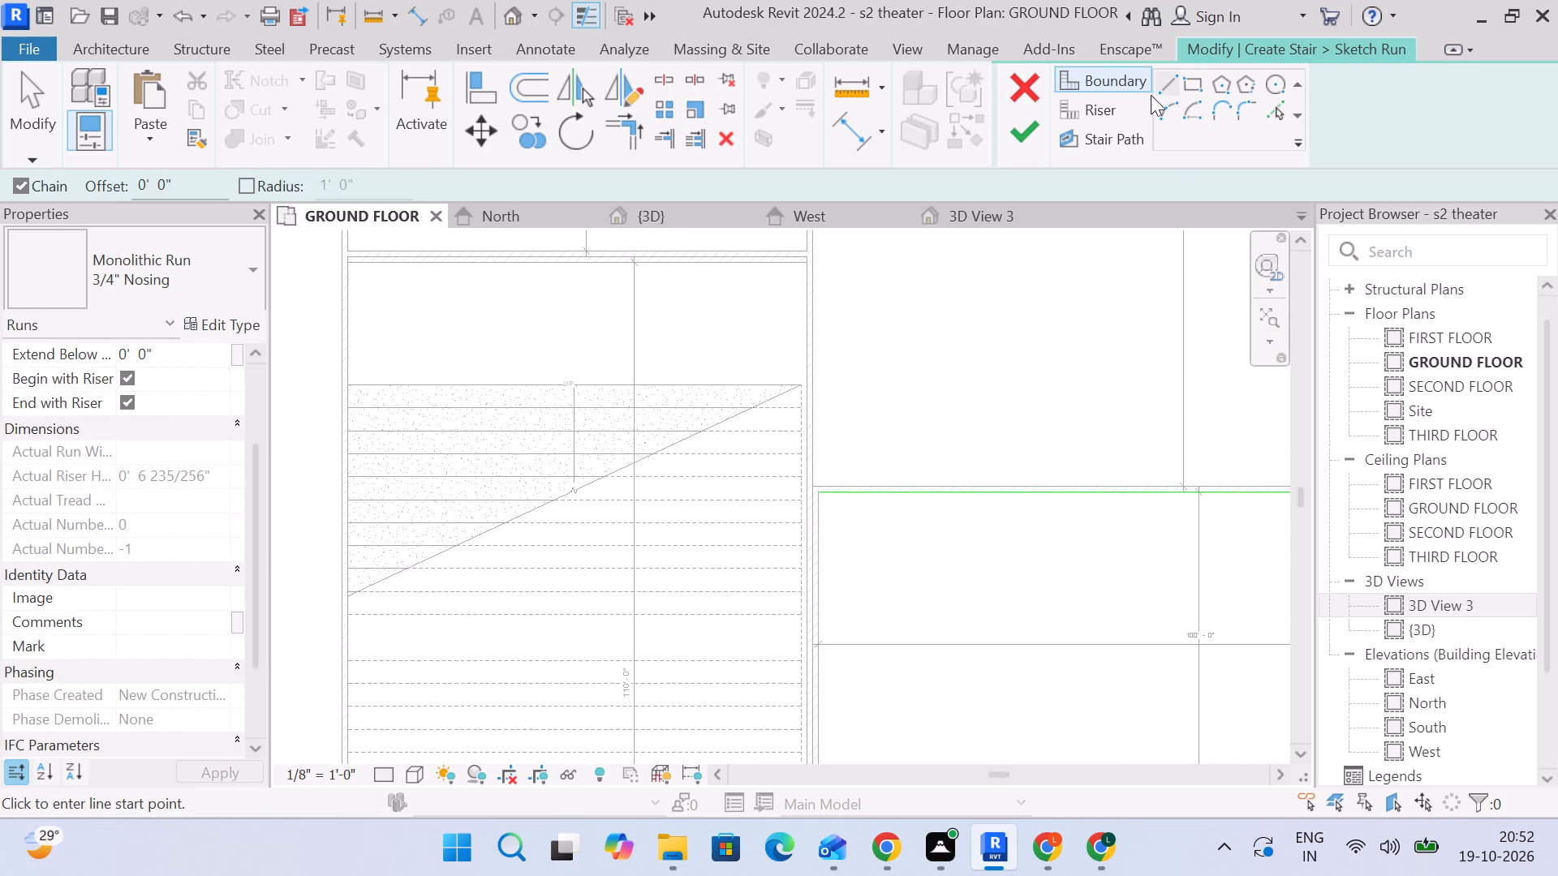
# Delete the boundary line along the room's east wall from the run sketch.
pyautogui.scroll(-4, 777, 594)
pyautogui.moveTo(983, 539); pyautogui.dragTo(615, 411, button='middle')
pyautogui.scroll(5, 947, 469)
pyautogui.press('Escape')
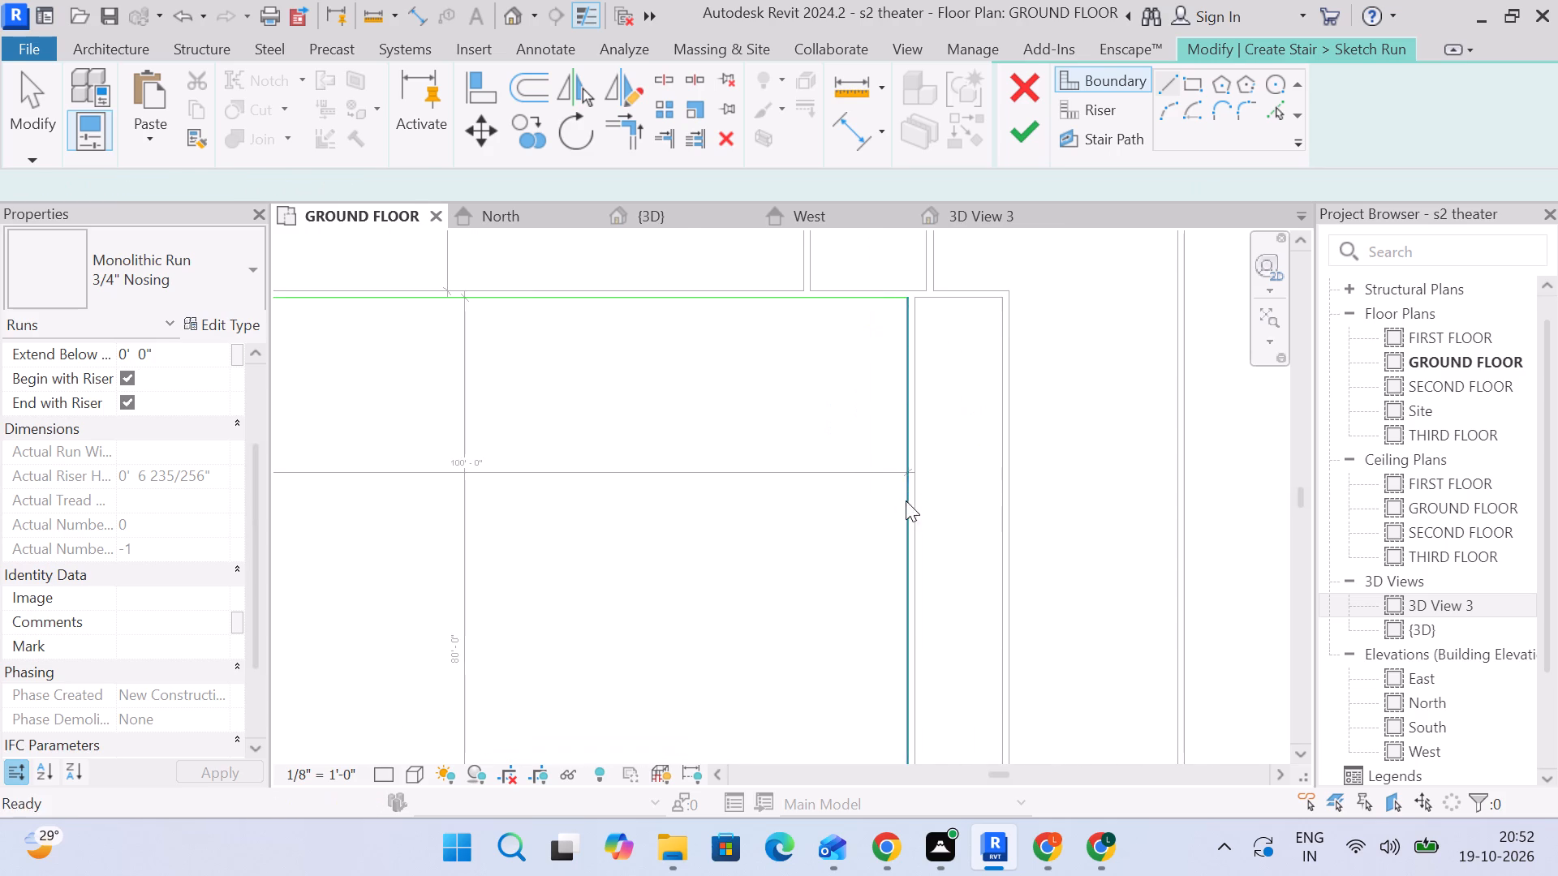
pyautogui.scroll(2, 900, 457)
pyautogui.click(904, 457)
pyautogui.press('Delete')
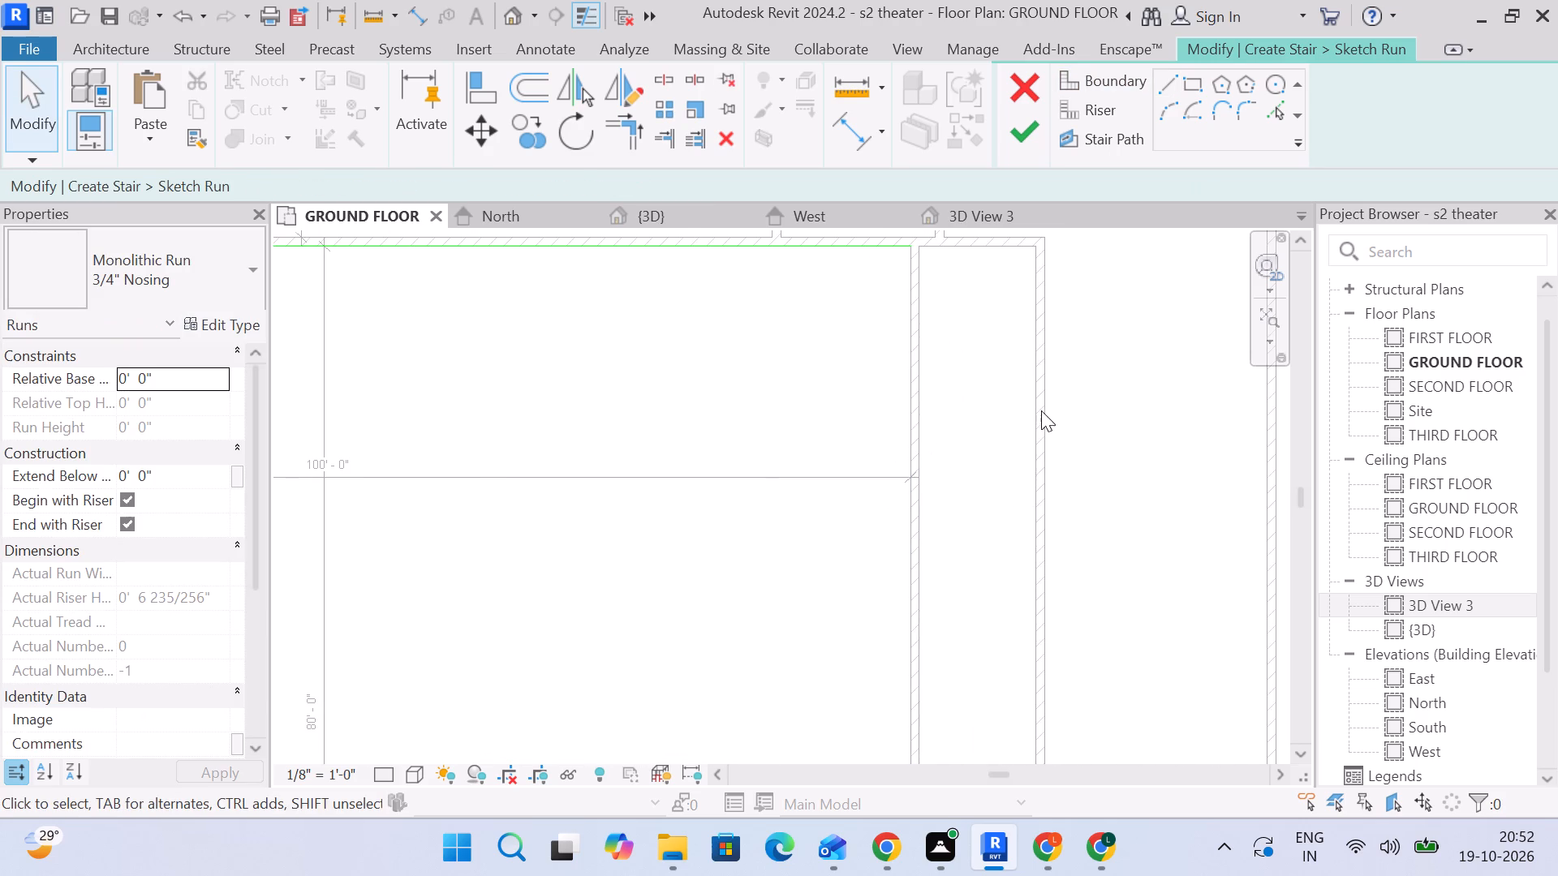
pyautogui.scroll(-4, 1039, 410)
pyautogui.moveTo(816, 437); pyautogui.dragTo(886, 411, button='middle')
pyautogui.scroll(-4, 893, 407)
pyautogui.moveTo(891, 407); pyautogui.dragTo(855, 385, button='middle')
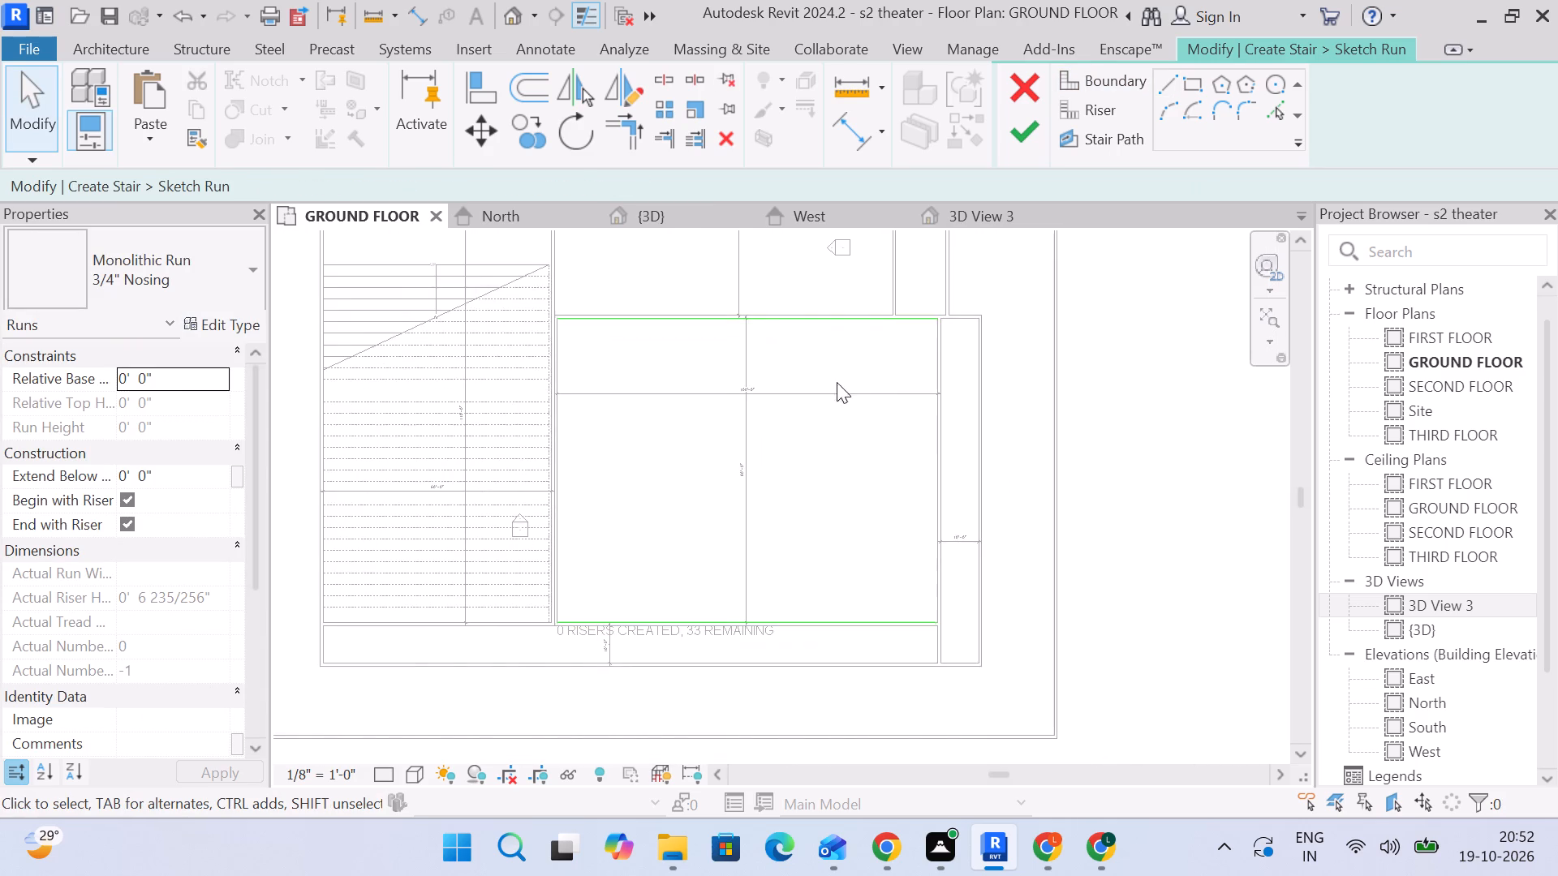
pyautogui.scroll(2, 819, 380)
pyautogui.scroll(-1, 758, 349)
pyautogui.moveTo(850, 365); pyautogui.dragTo(790, 334, button='middle')
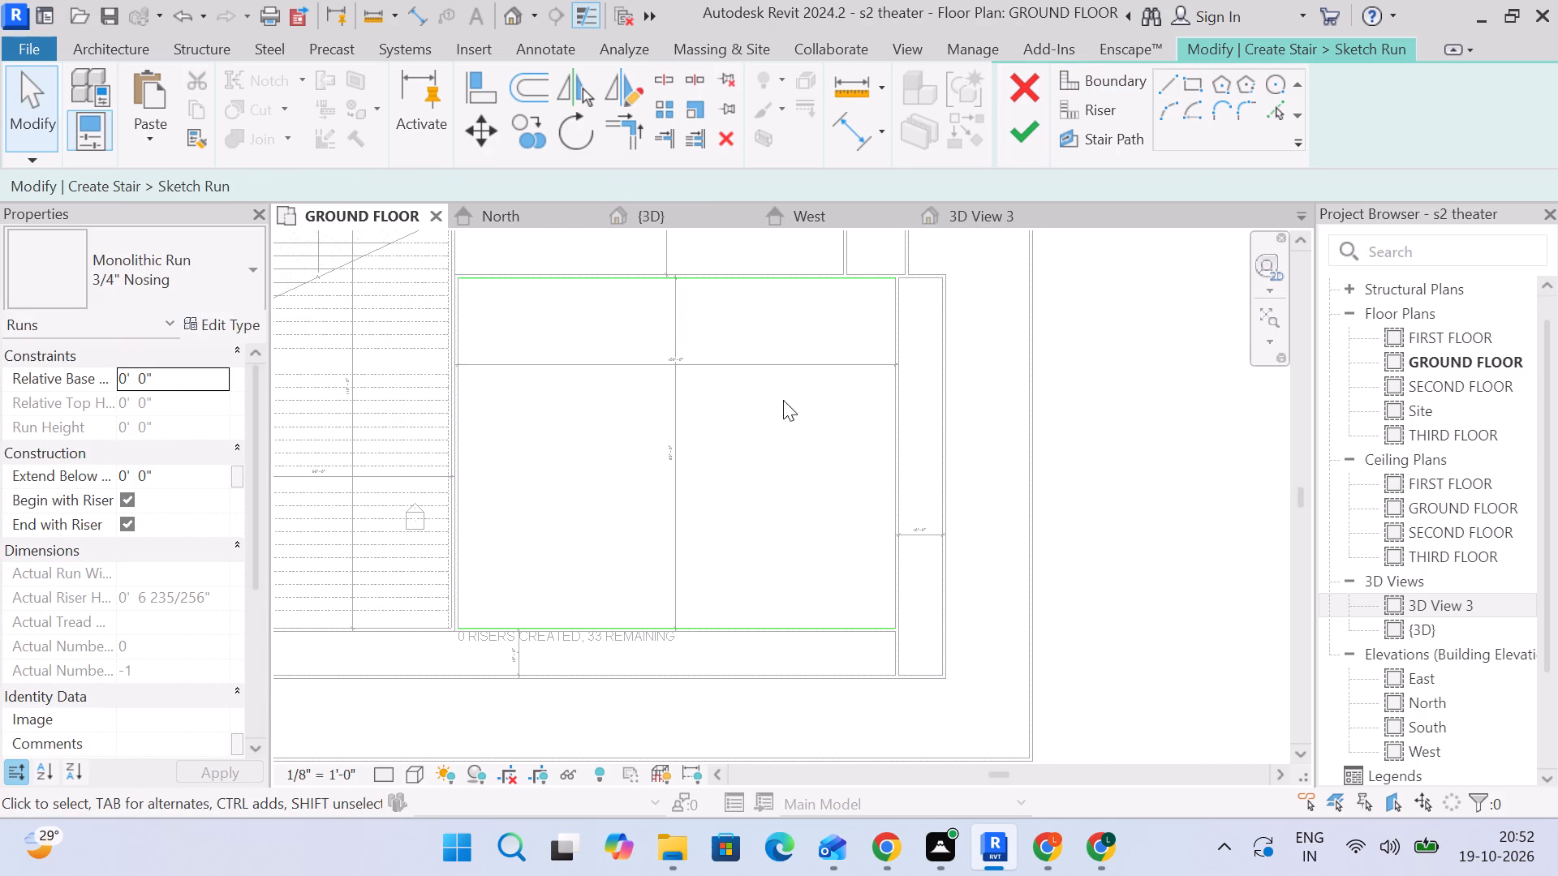
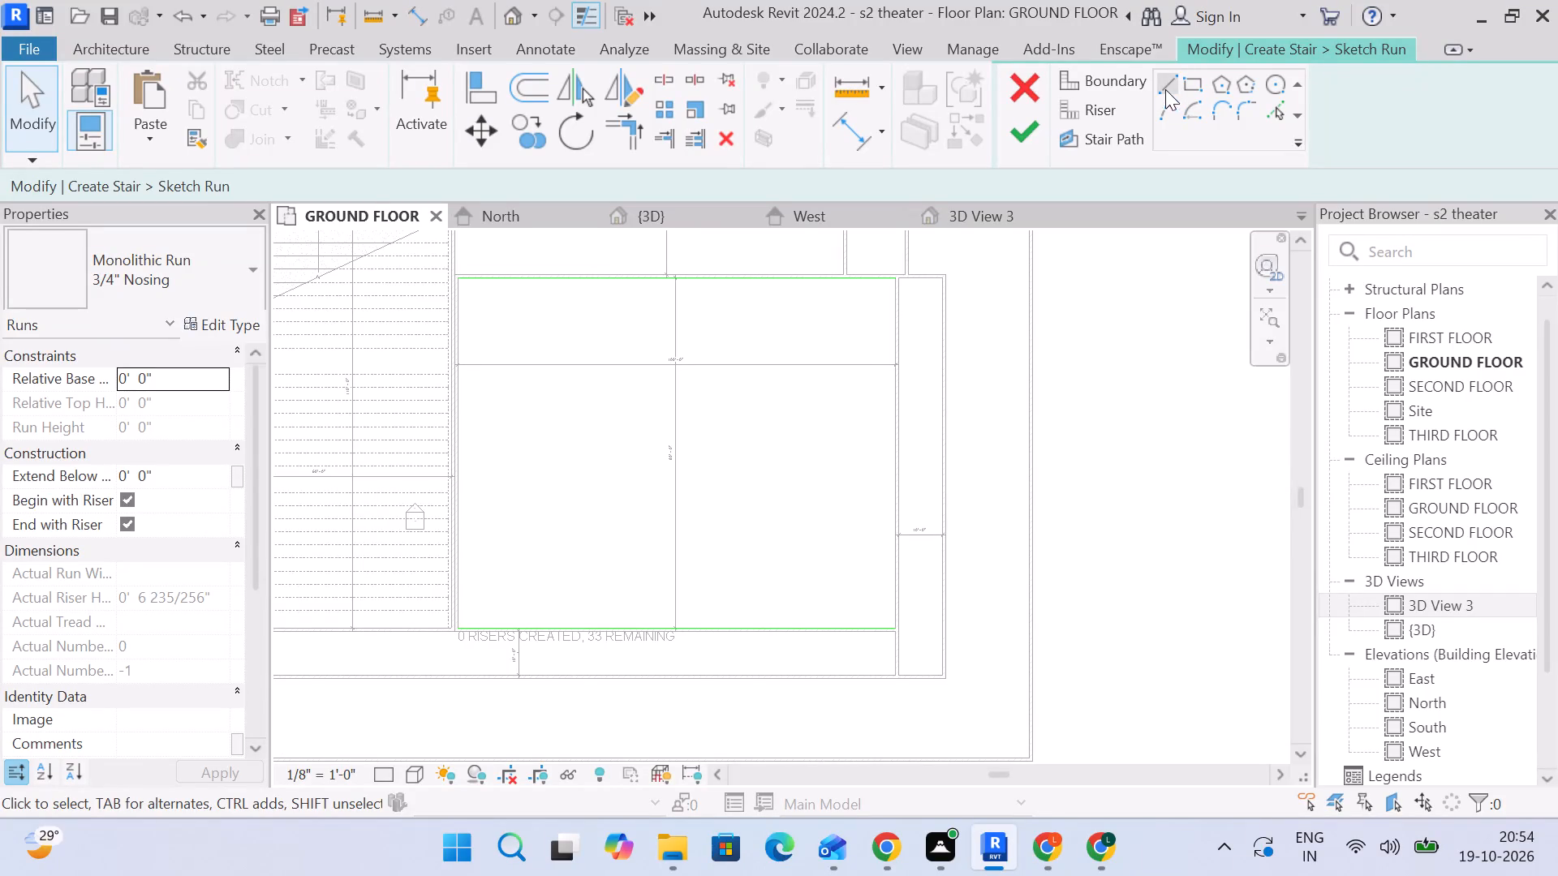
# Draw an 80' 0" riser line along the room's east wall, from the south boundary line to the north one.
pyautogui.click(1125, 78)
pyautogui.click(1169, 78)
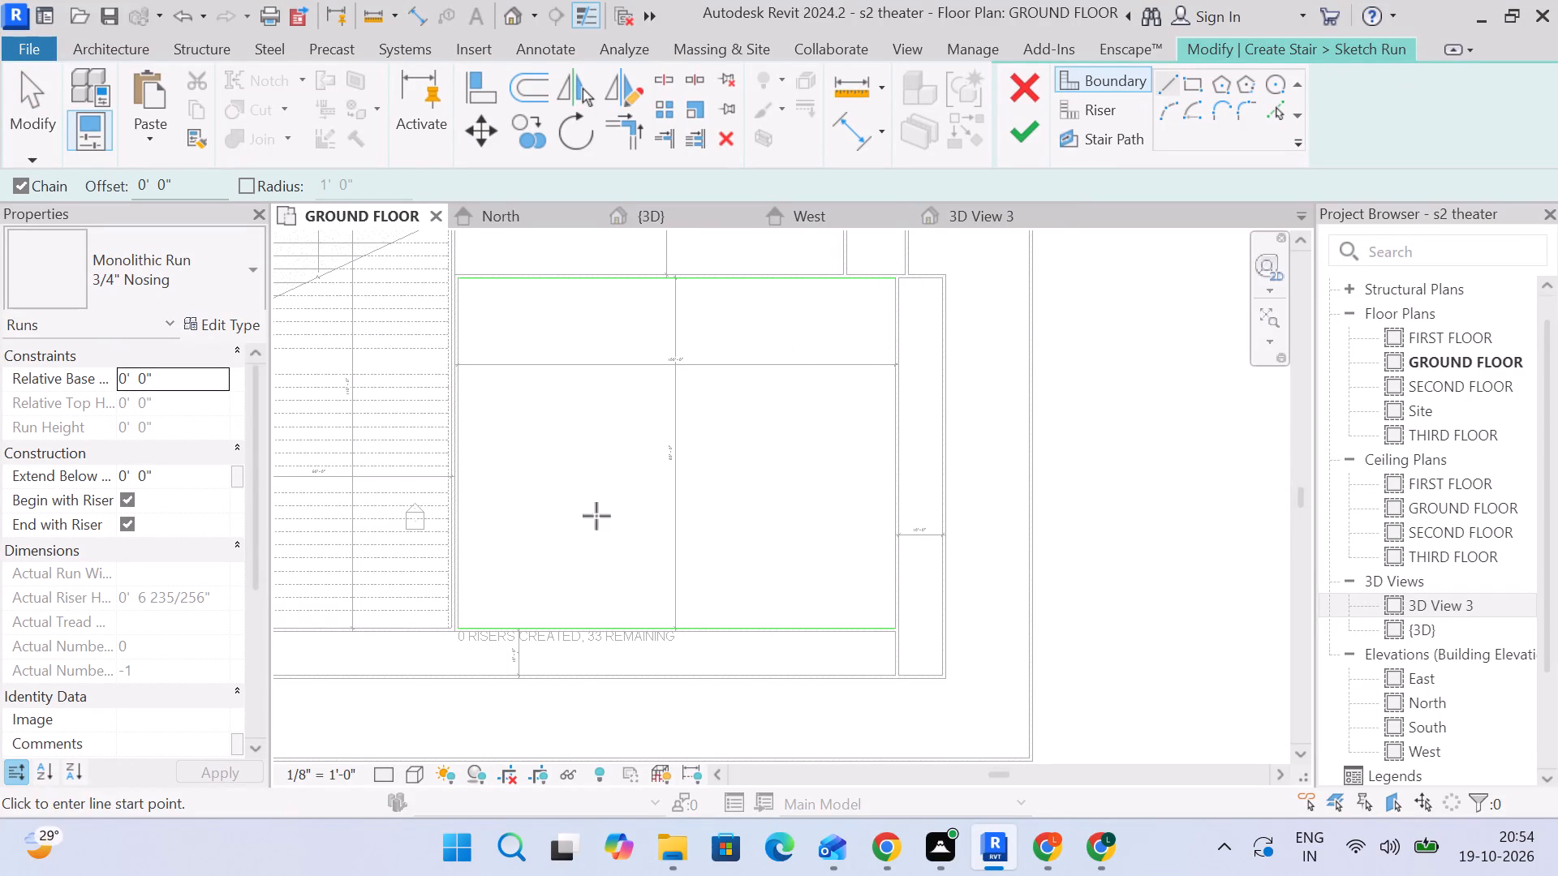
pyautogui.scroll(2, 454, 630)
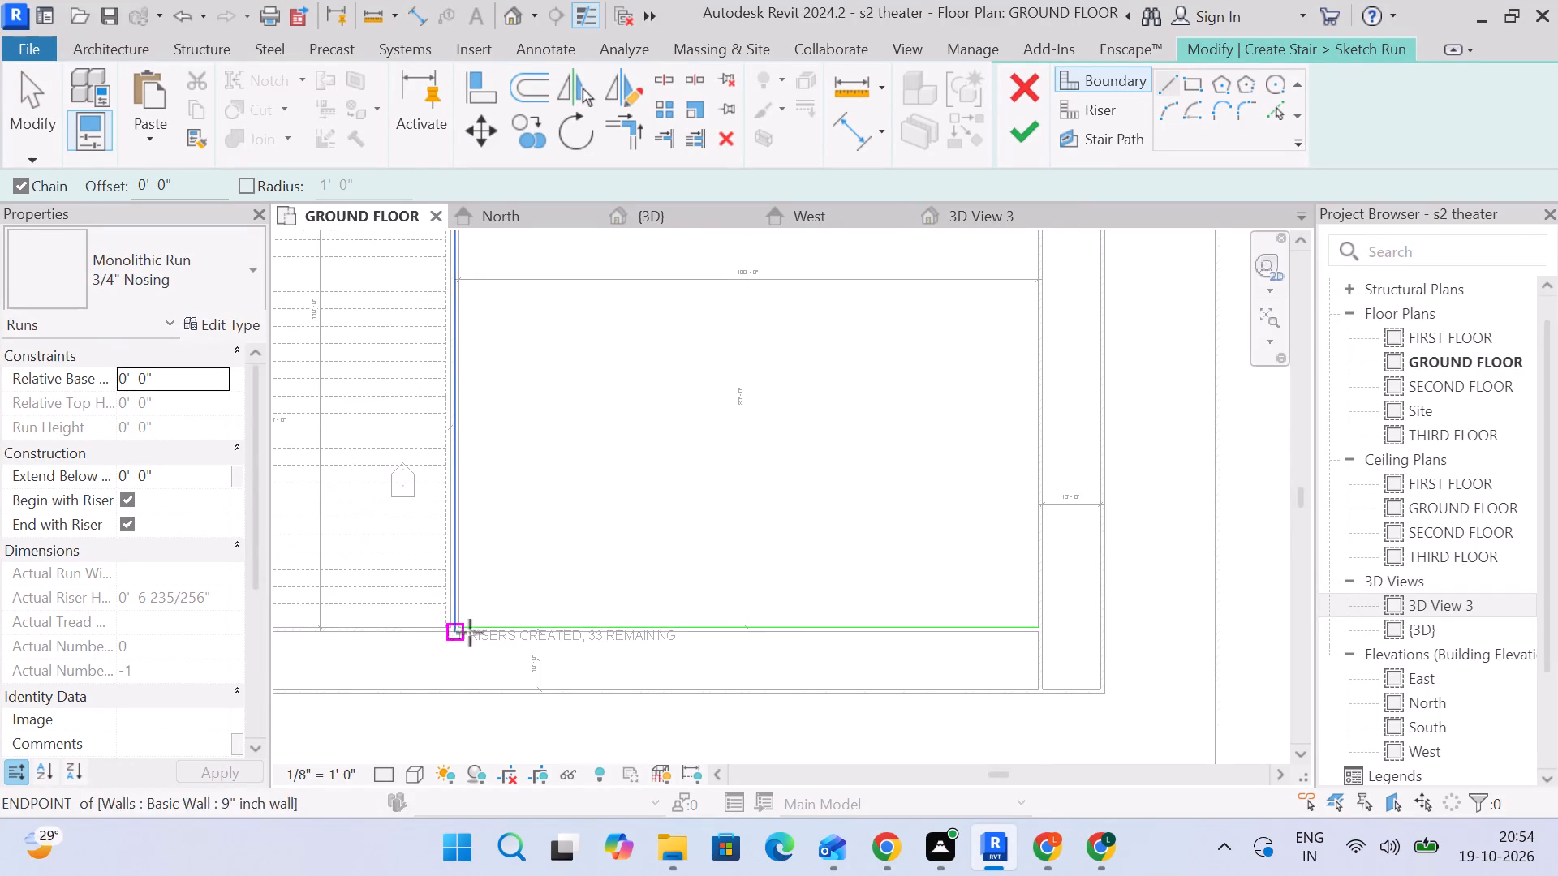
pyautogui.moveTo(516, 587); pyautogui.dragTo(694, 512, button='middle')
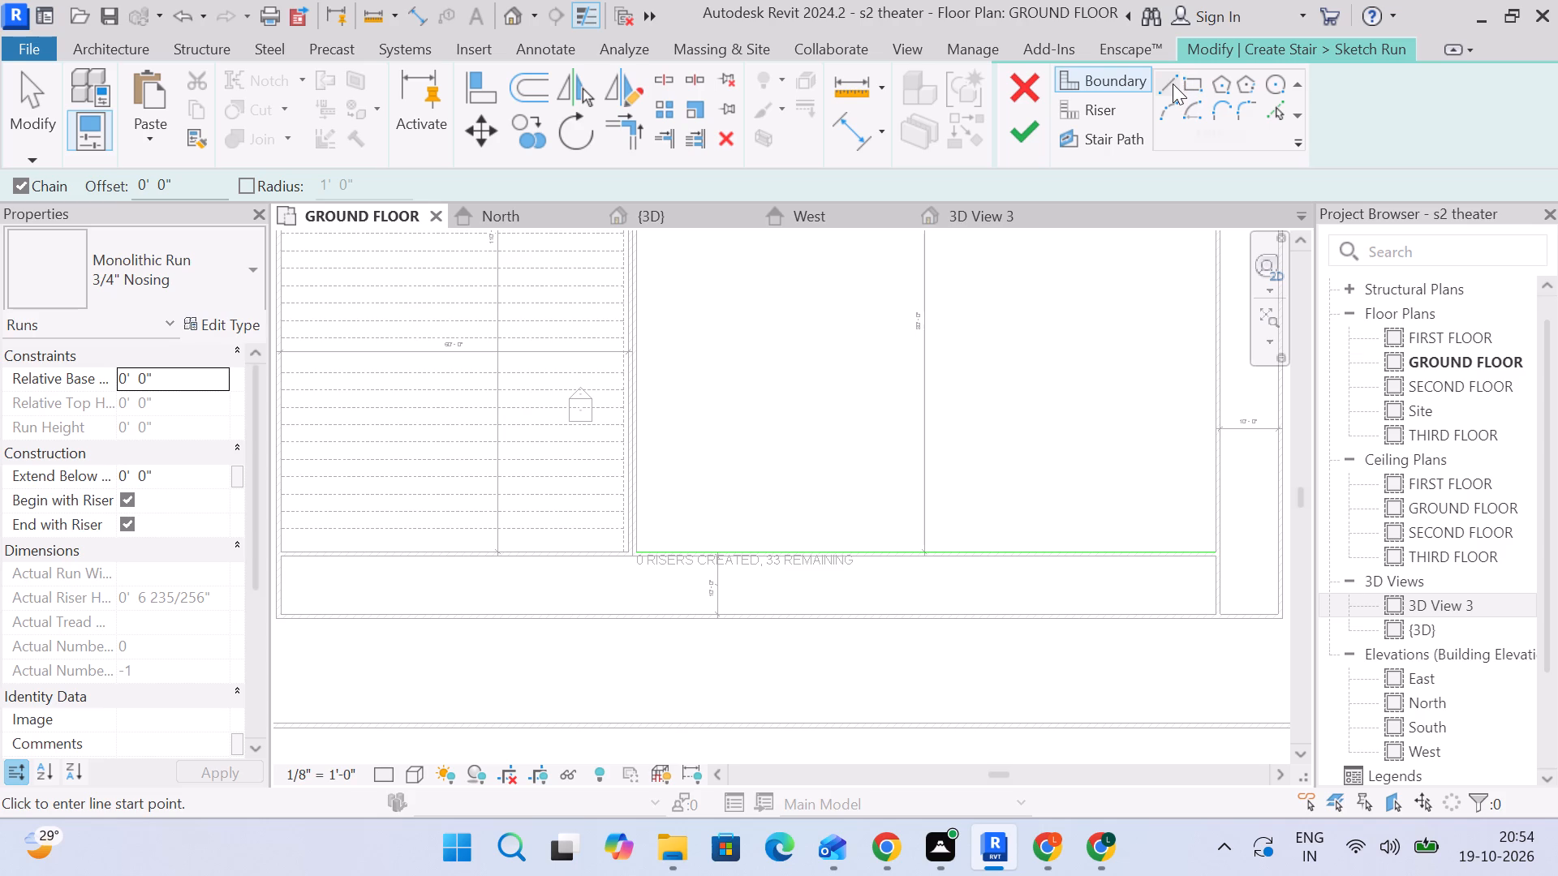
pyautogui.click(1128, 108)
pyautogui.click(1078, 119)
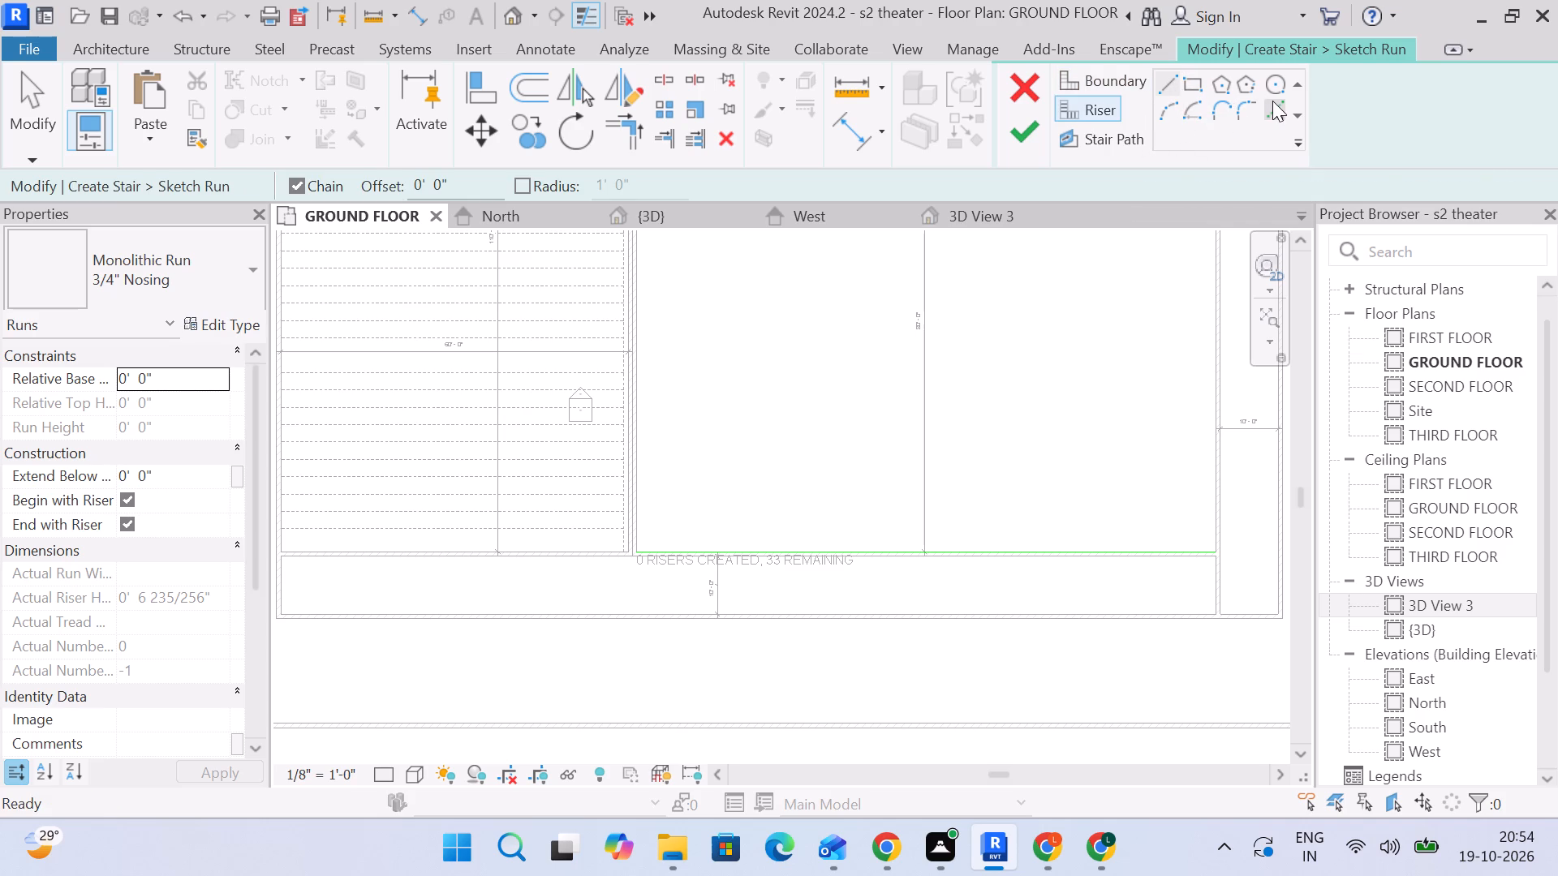
pyautogui.click(1160, 88)
pyautogui.moveTo(1139, 318); pyautogui.dragTo(962, 410, button='middle')
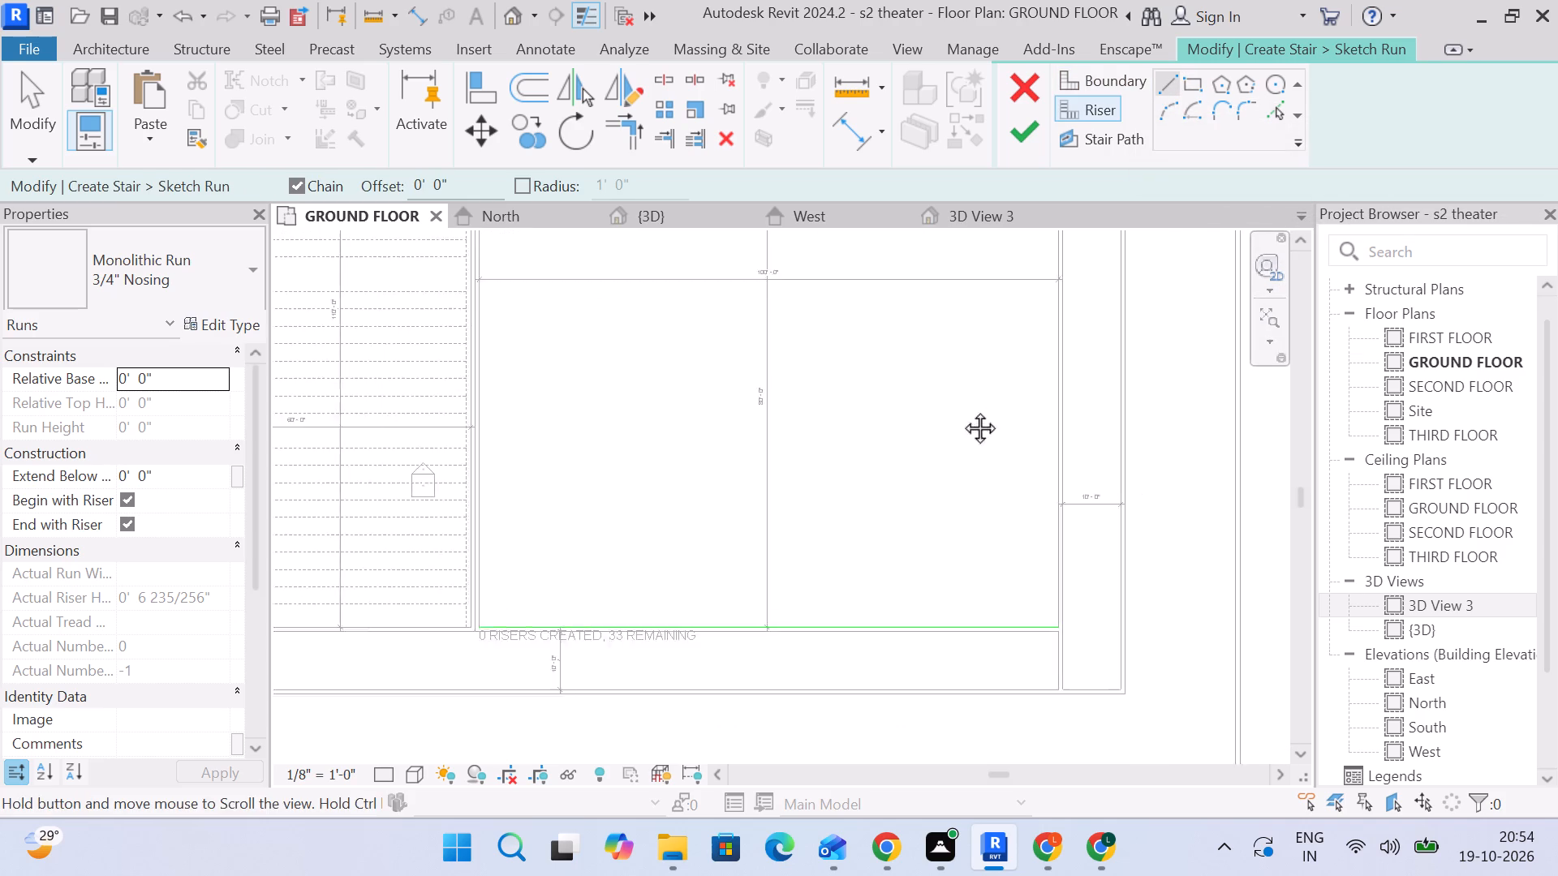
pyautogui.moveTo(962, 410); pyautogui.dragTo(953, 424, button='middle')
pyautogui.click(1033, 655)
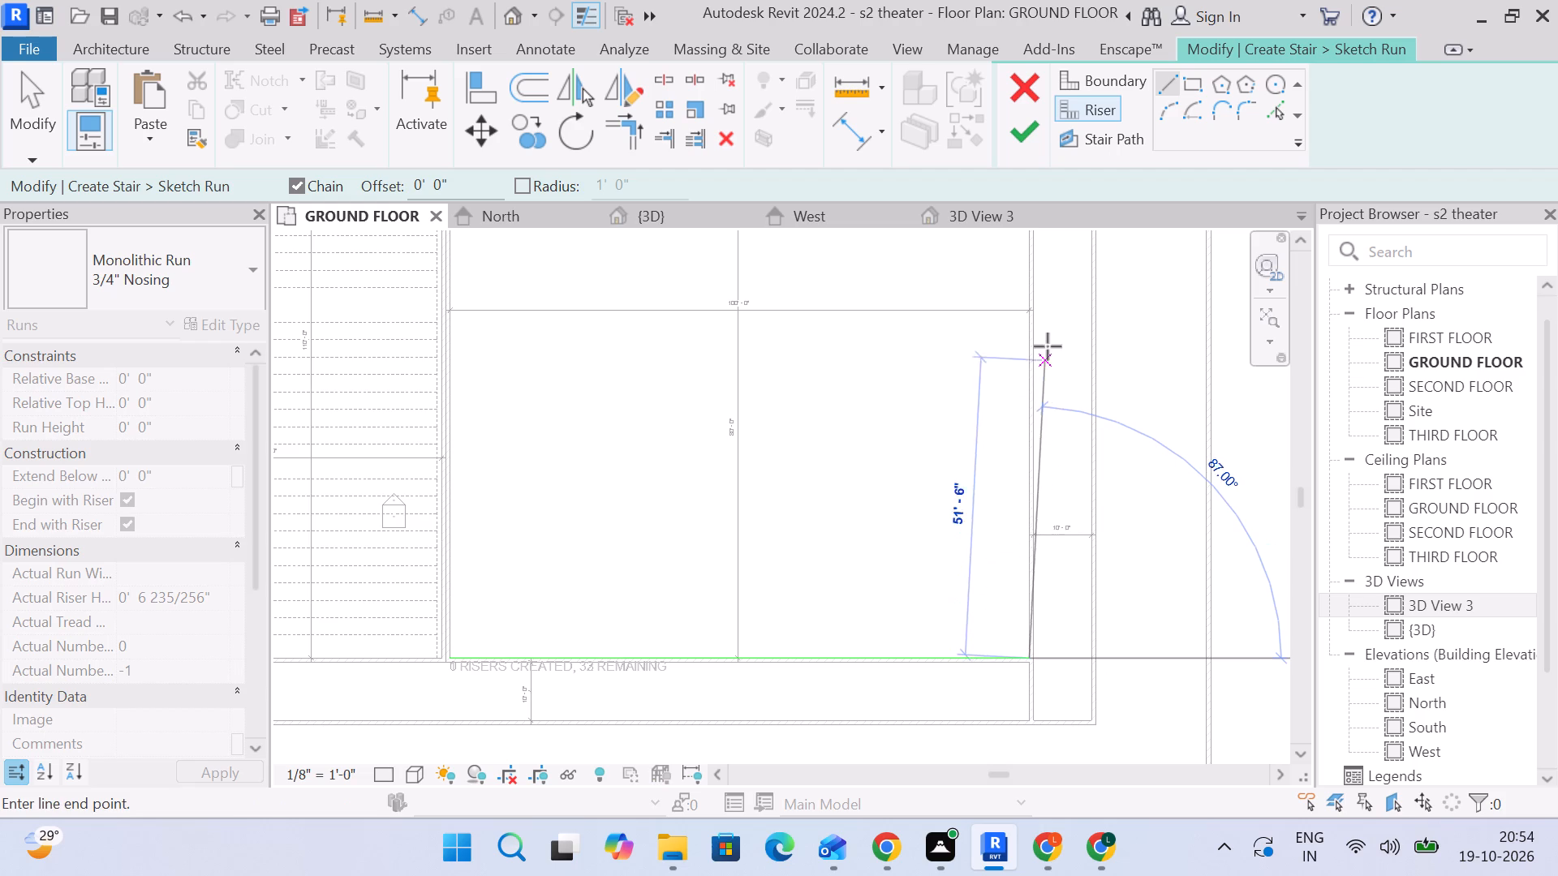
pyautogui.moveTo(1025, 282); pyautogui.dragTo(998, 488, button='middle')
pyautogui.scroll(1, 997, 428)
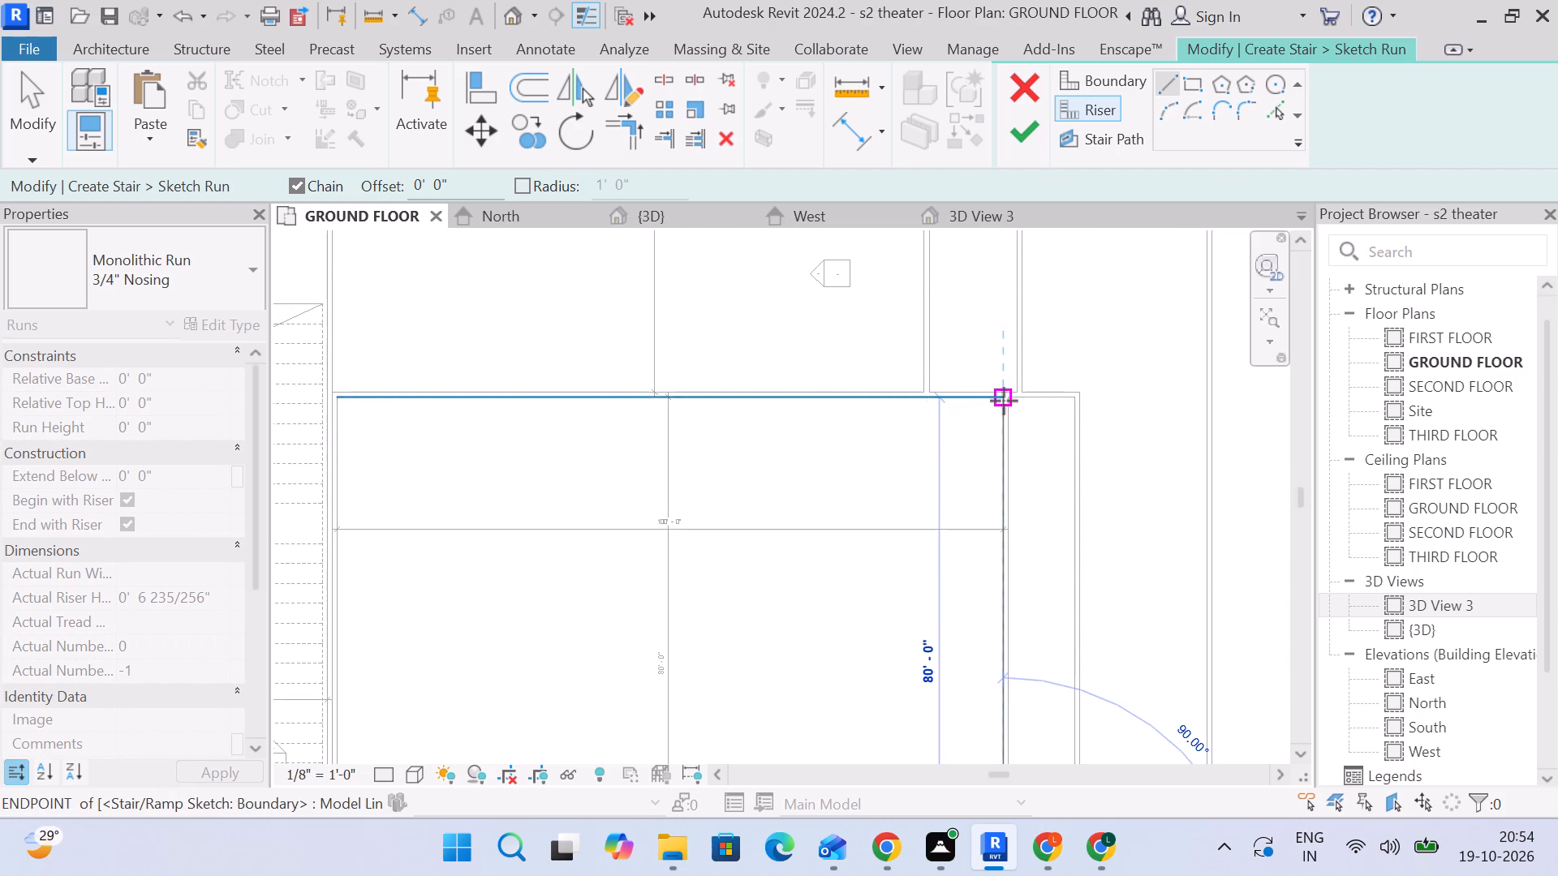
pyautogui.click(1004, 401)
# Add a riser line offset 5' 0" into the room from the east wall by picking the wall edge.
pyautogui.scroll(-2, 1018, 417)
pyautogui.moveTo(1018, 418); pyautogui.dragTo(1033, 346, button='middle')
pyautogui.moveTo(980, 632); pyautogui.dragTo(985, 444, button='middle')
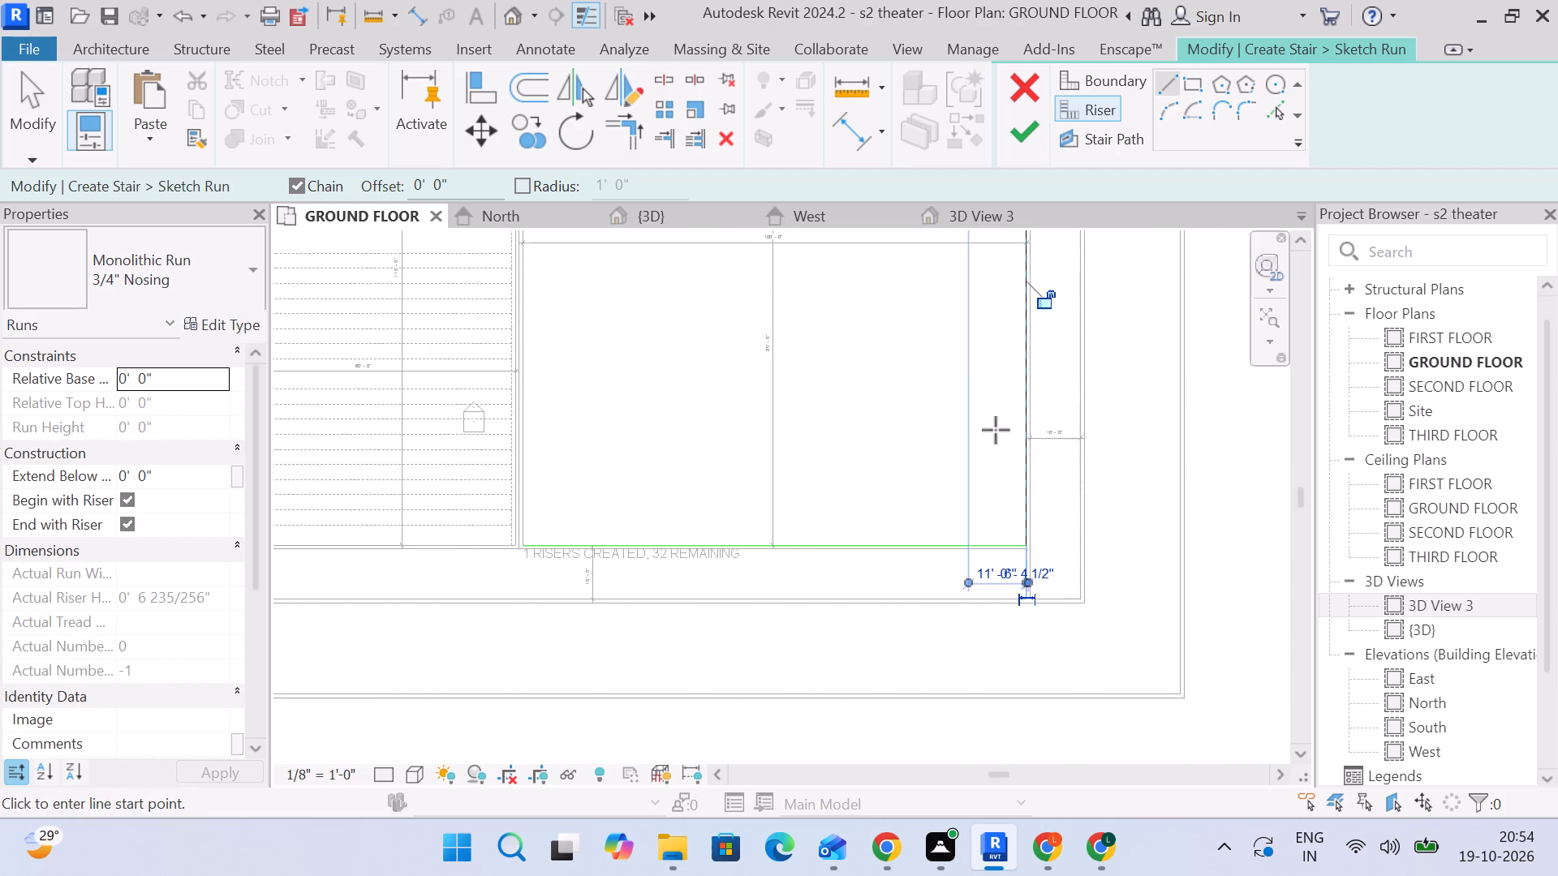
pyautogui.click(1267, 115)
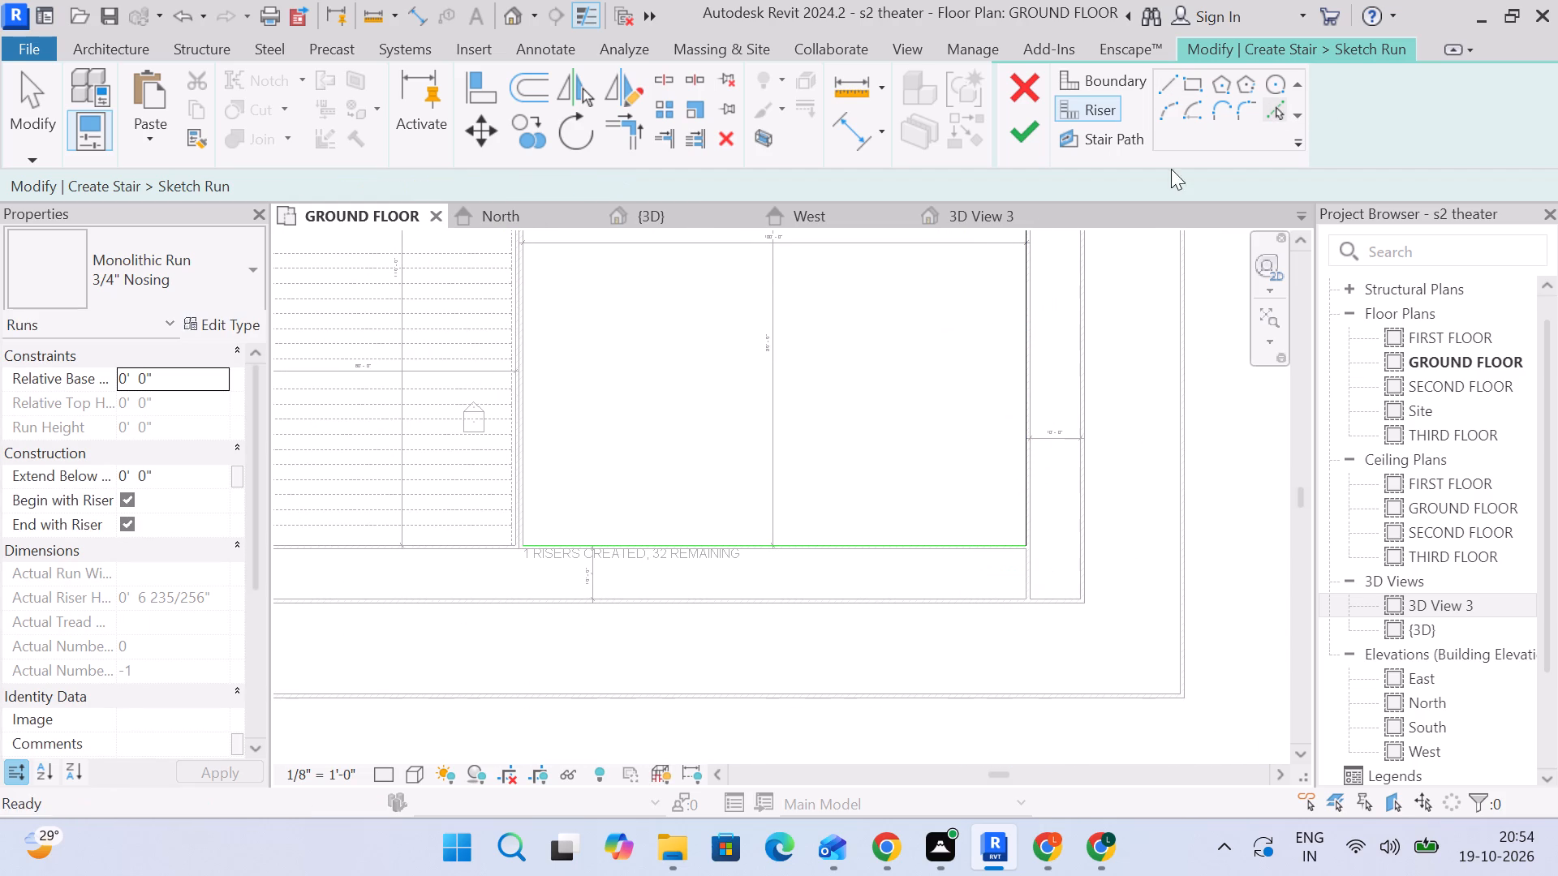
pyautogui.moveTo(418, 178); pyautogui.dragTo(204, 199)
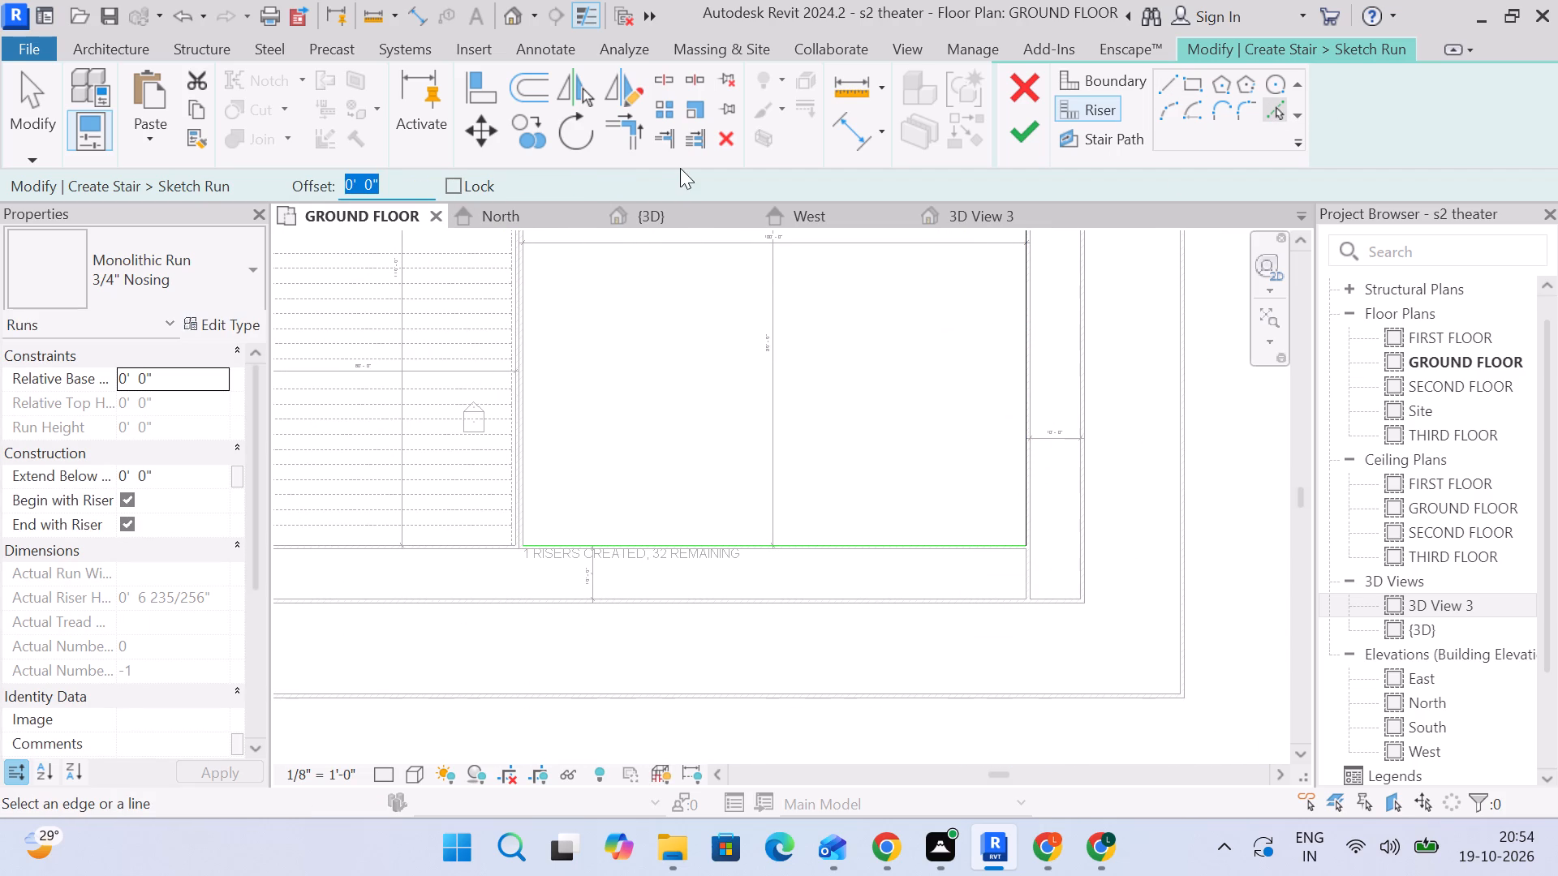
pyautogui.press('3')
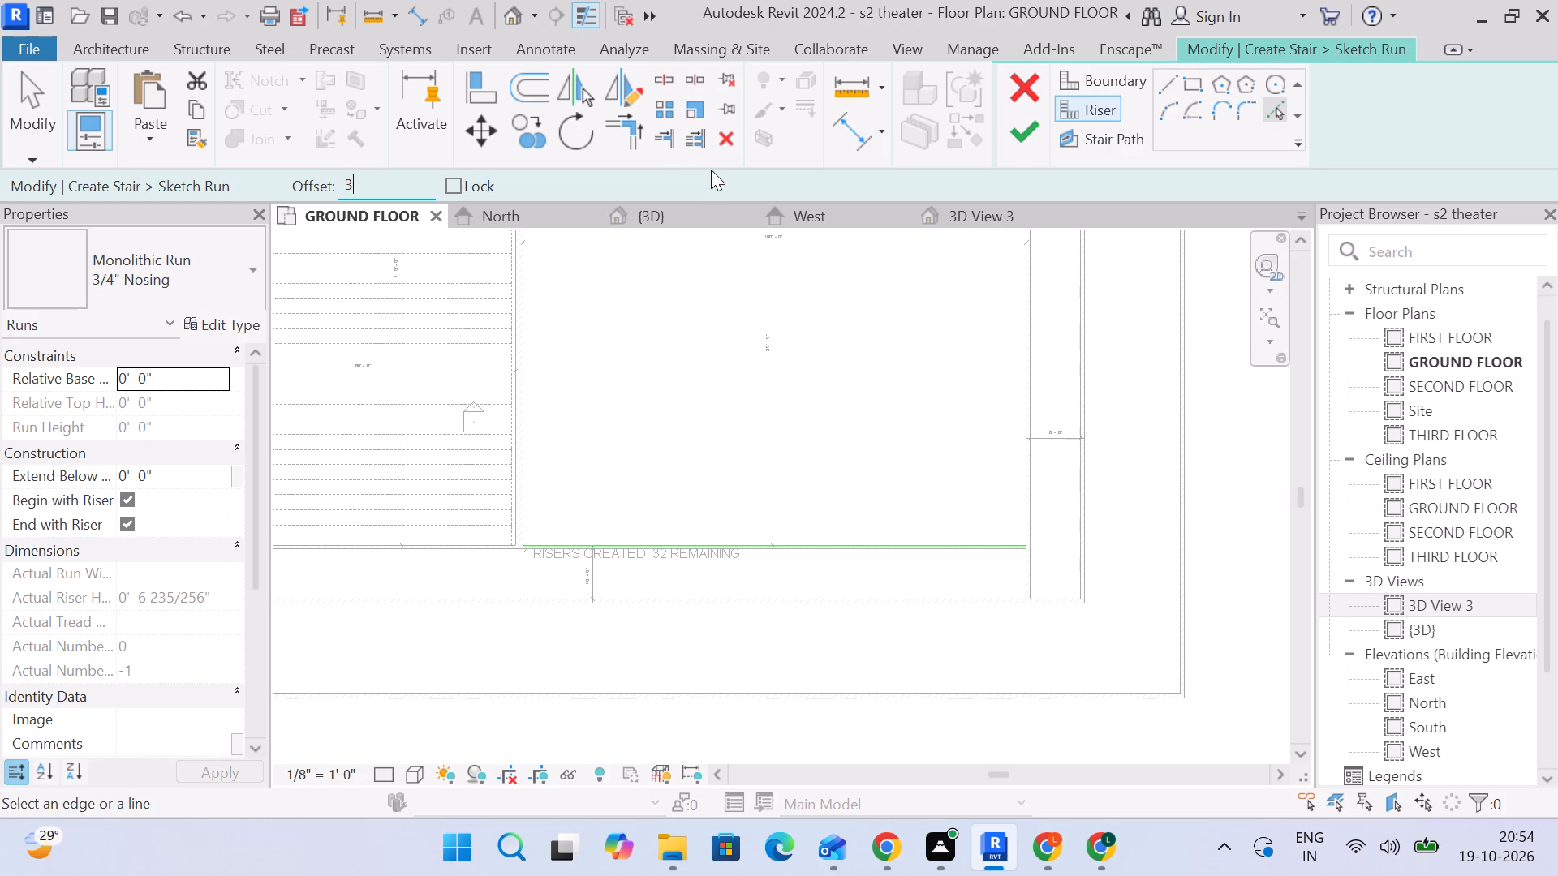
pyautogui.press('Return')
pyautogui.scroll(3, 1025, 396)
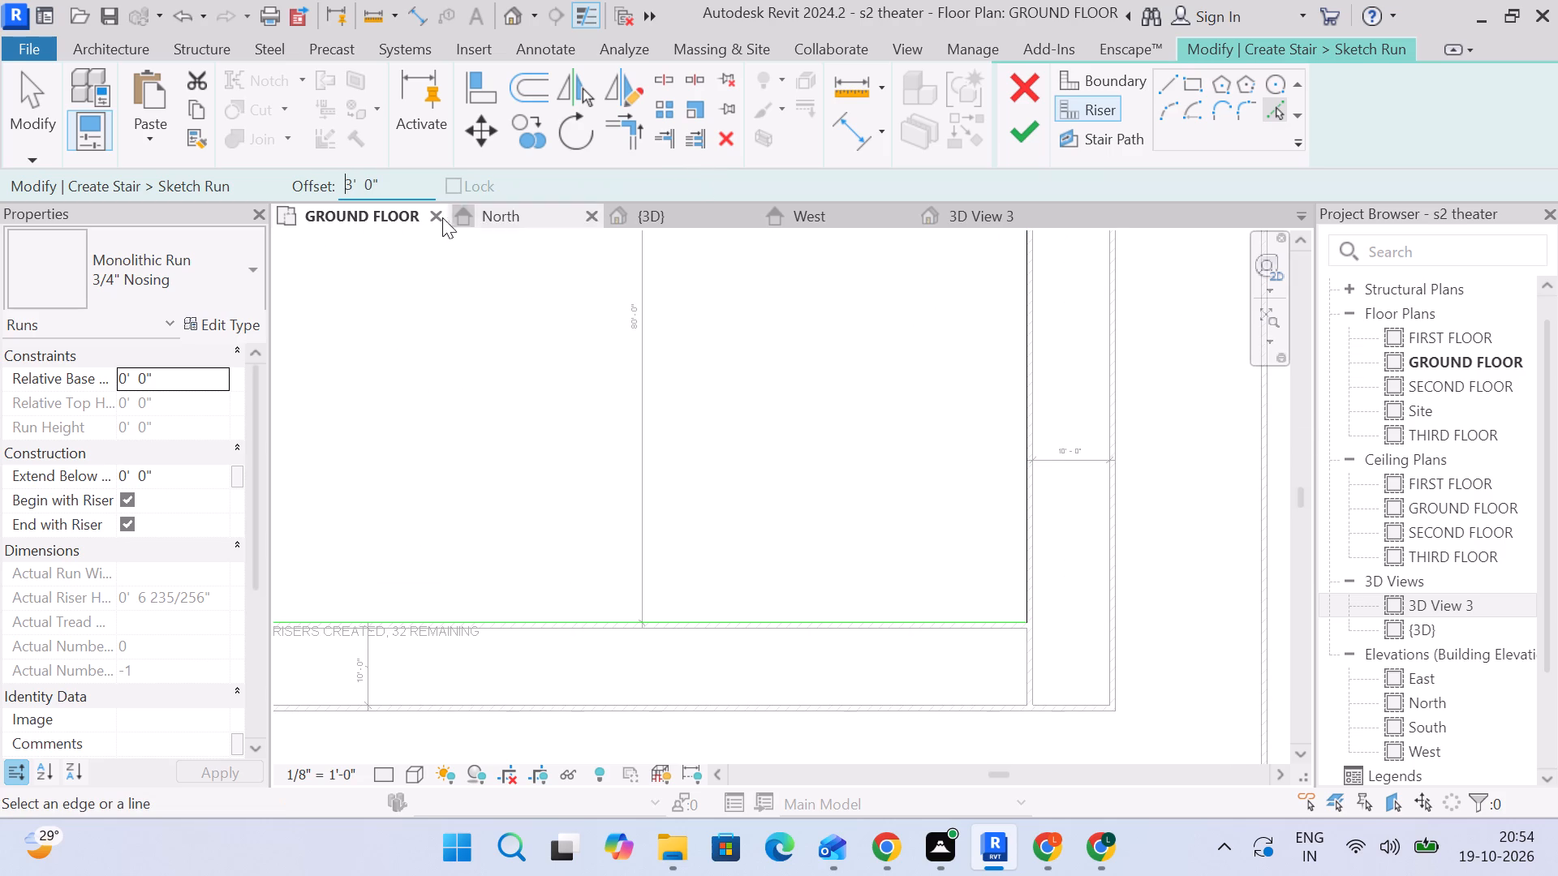
pyautogui.moveTo(400, 182); pyautogui.dragTo(274, 178)
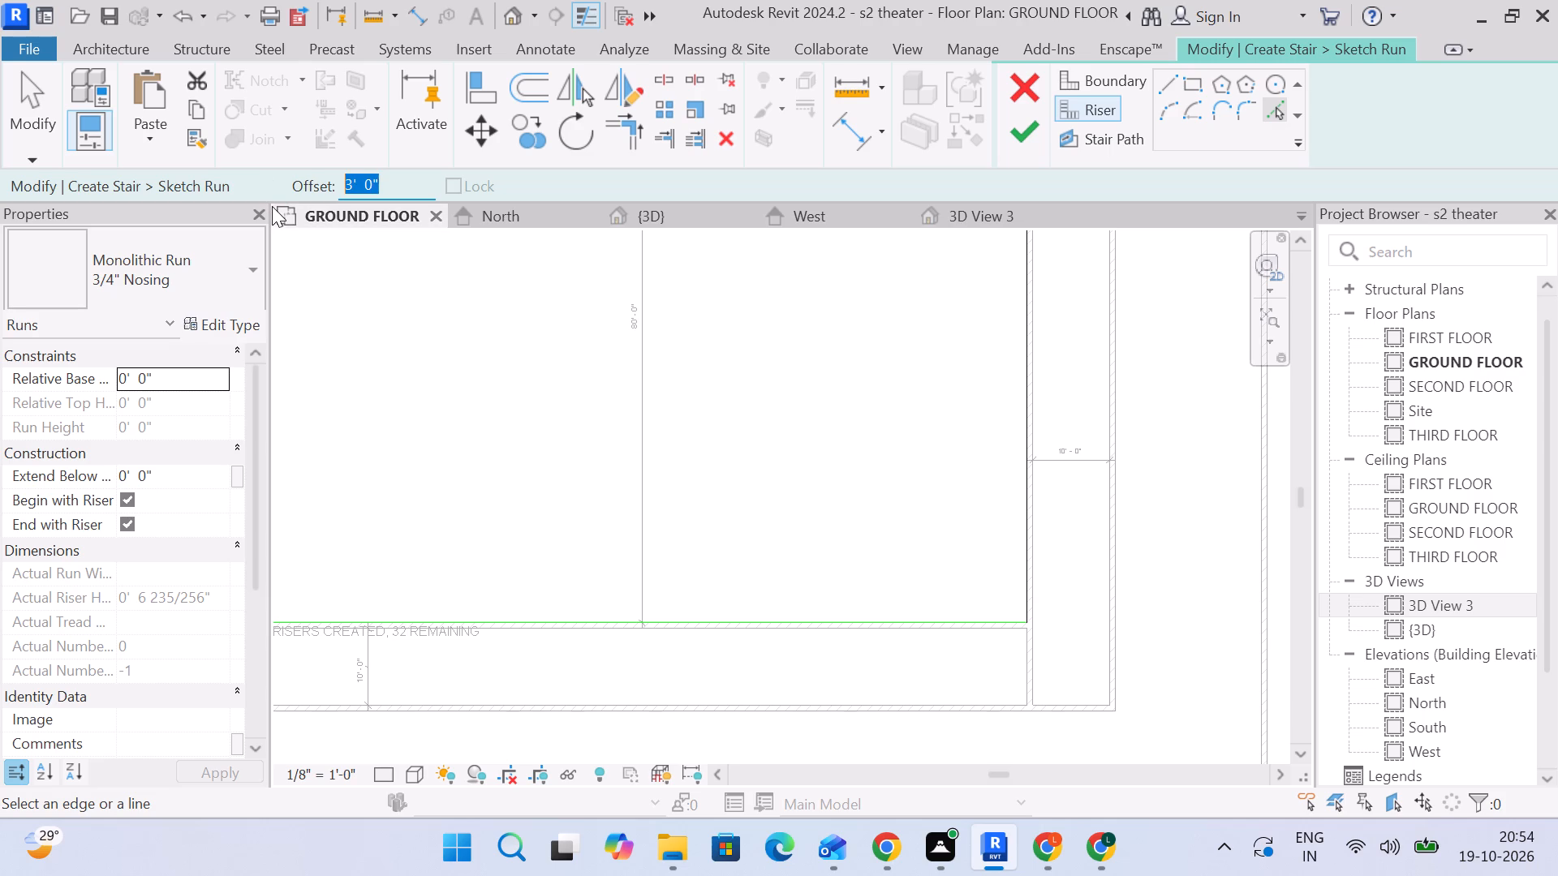
pyautogui.press('5')
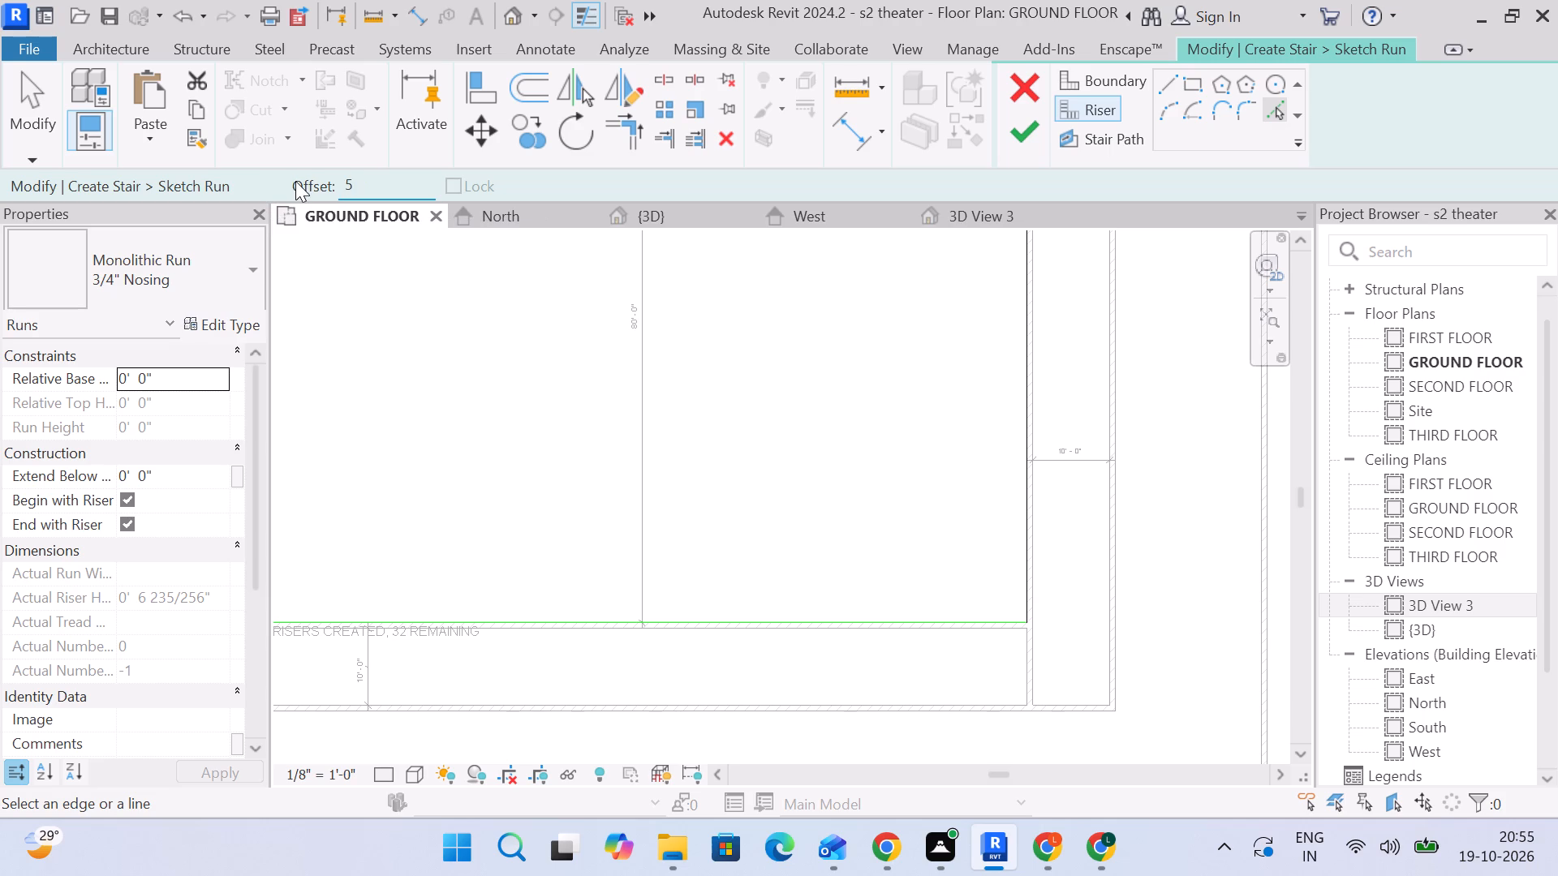
pyautogui.press('Return')
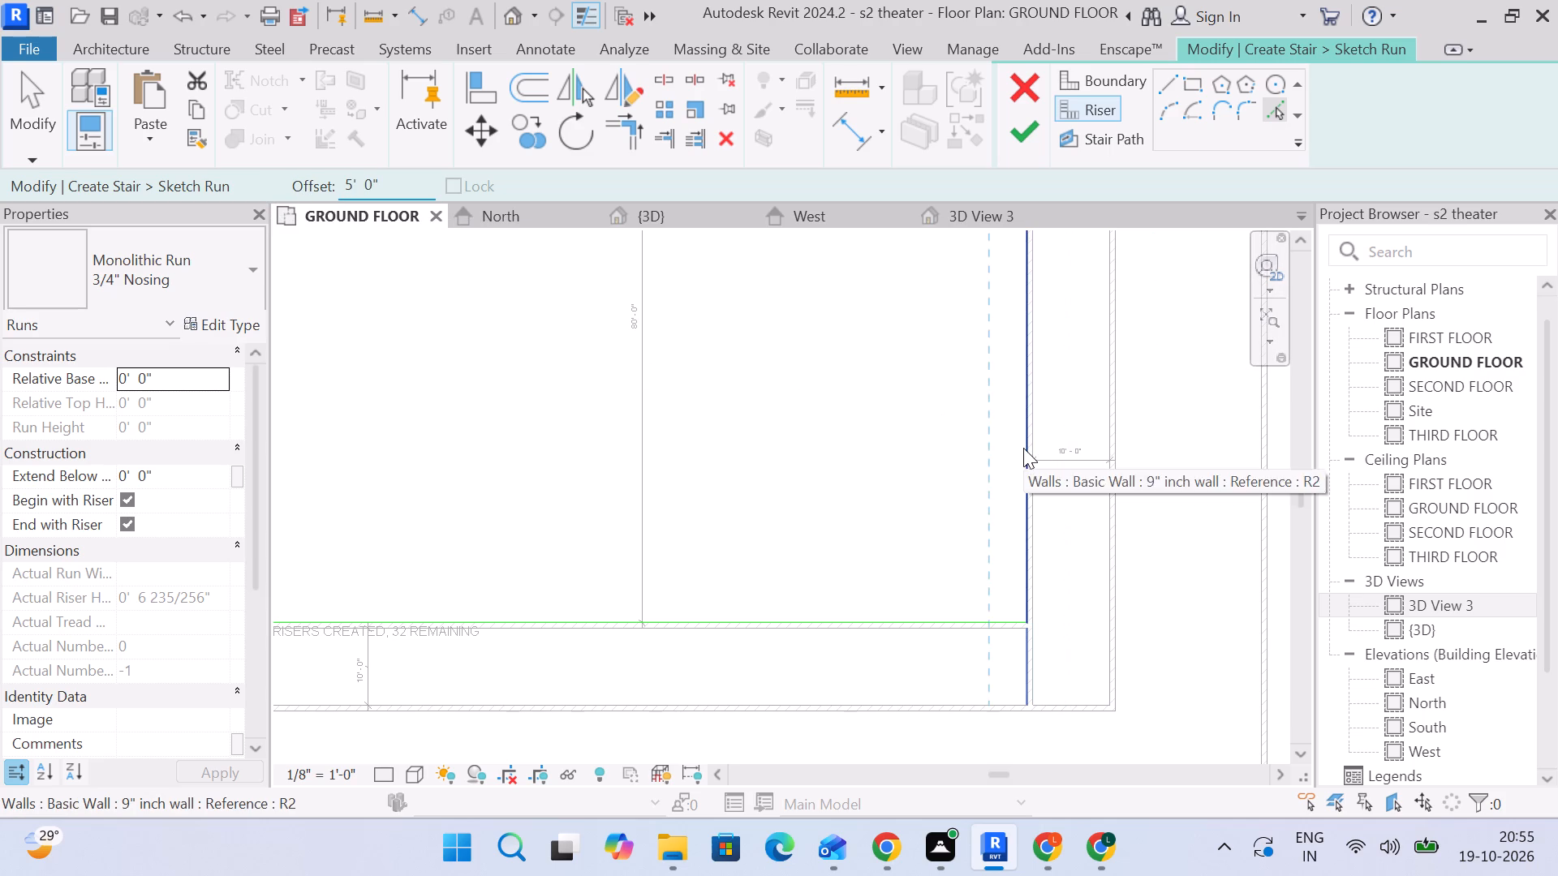
pyautogui.click(1023, 448)
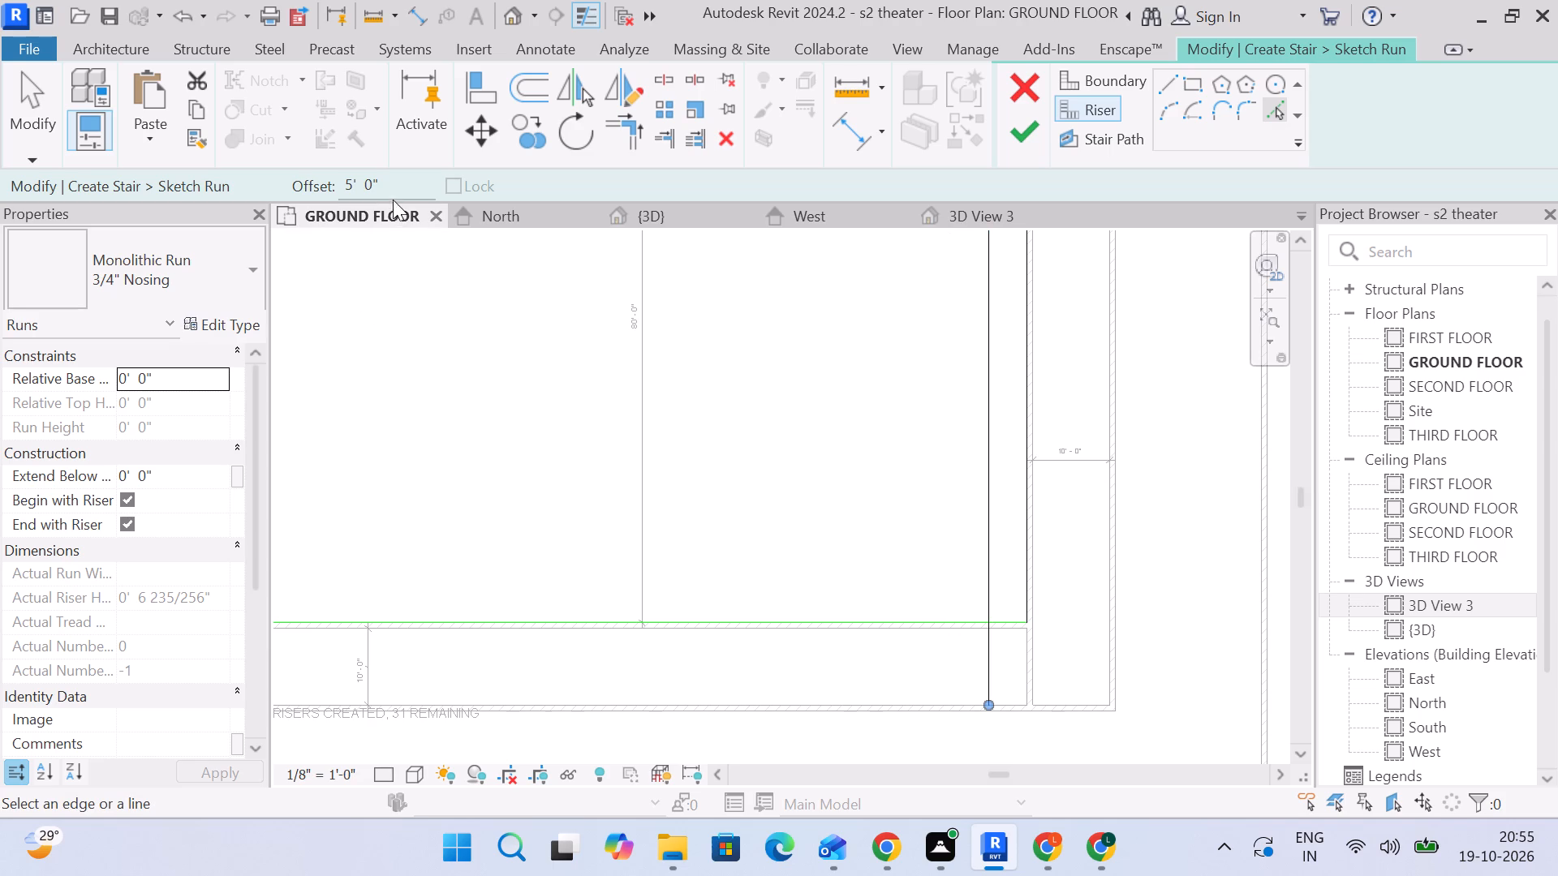
# Add another riser line offset 6' 0" west of the newest riser.
pyautogui.moveTo(401, 184); pyautogui.dragTo(290, 178)
pyautogui.press('6')
pyautogui.press('Return')
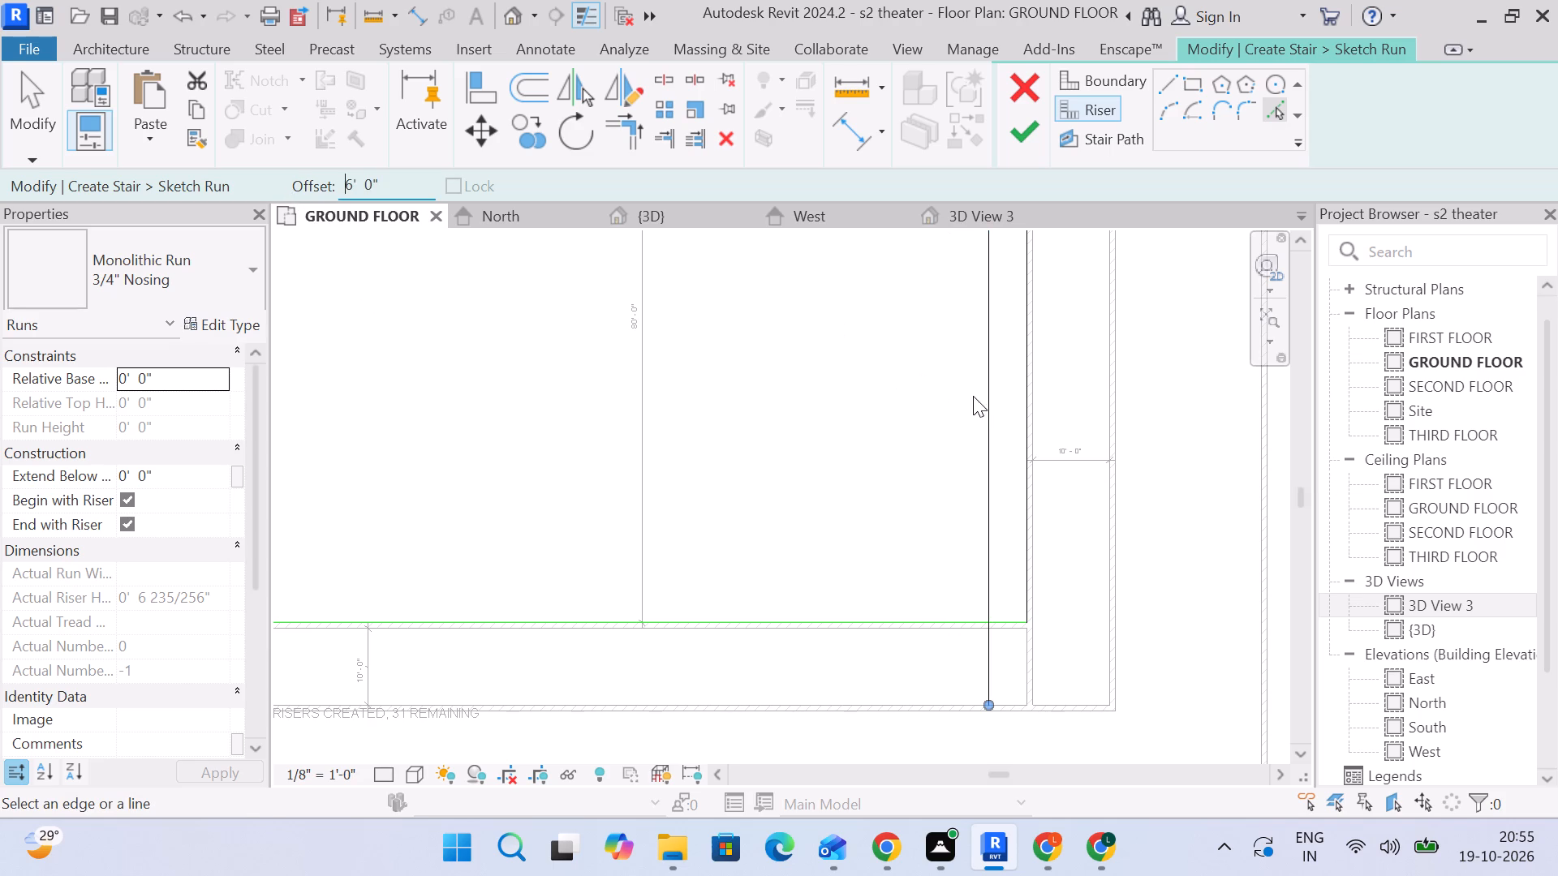
pyautogui.click(988, 406)
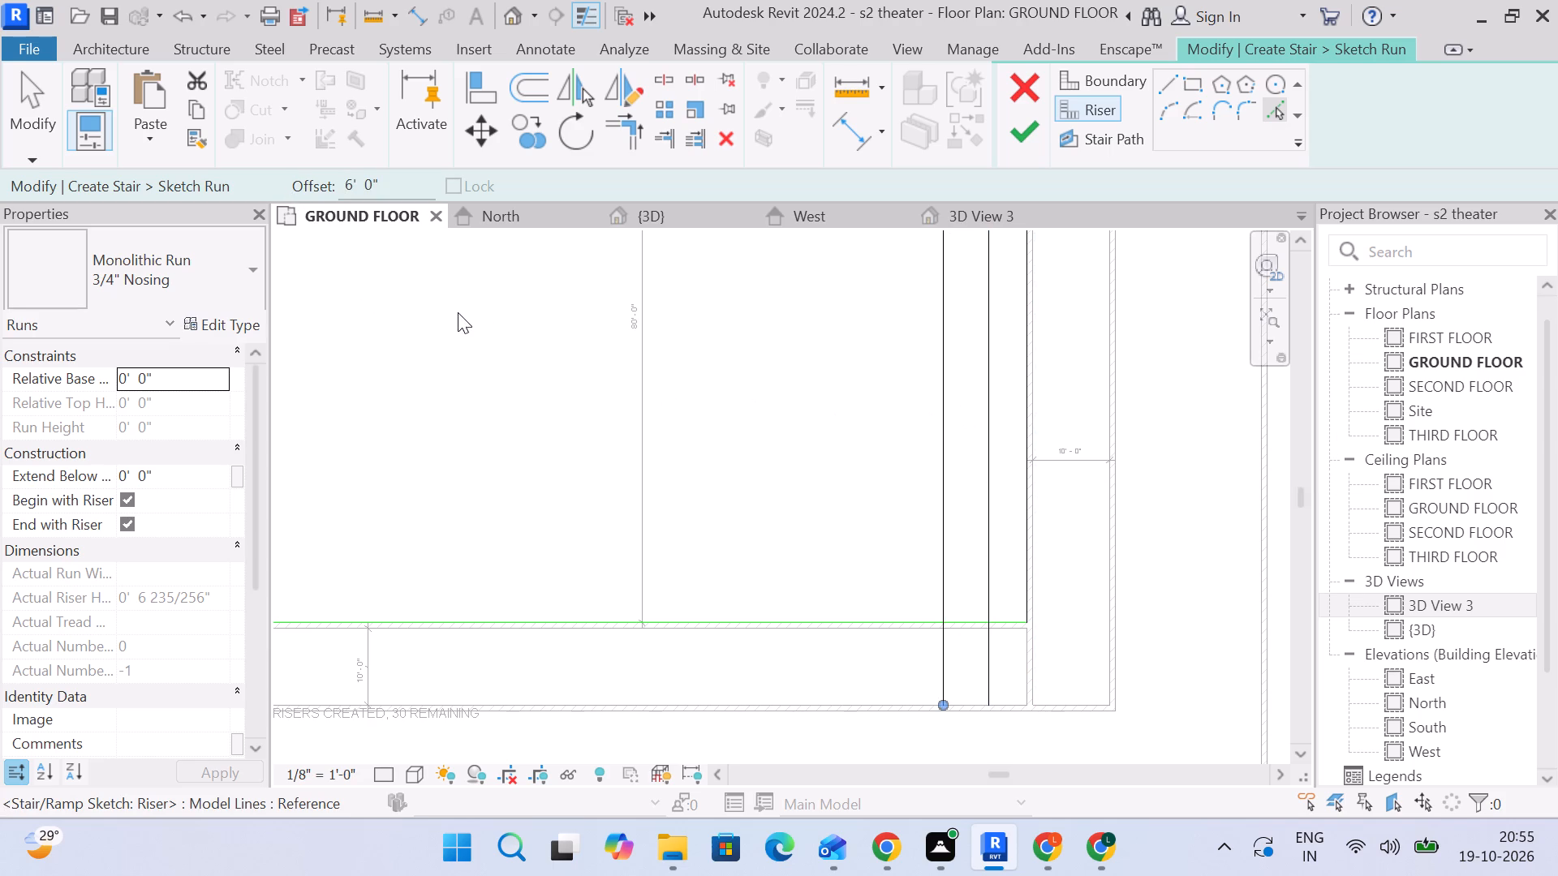
# Add eleven more riser lines westward, each offset 3' 0" from the previous riser.
pyautogui.moveTo(403, 177); pyautogui.dragTo(313, 176)
pyautogui.press('3')
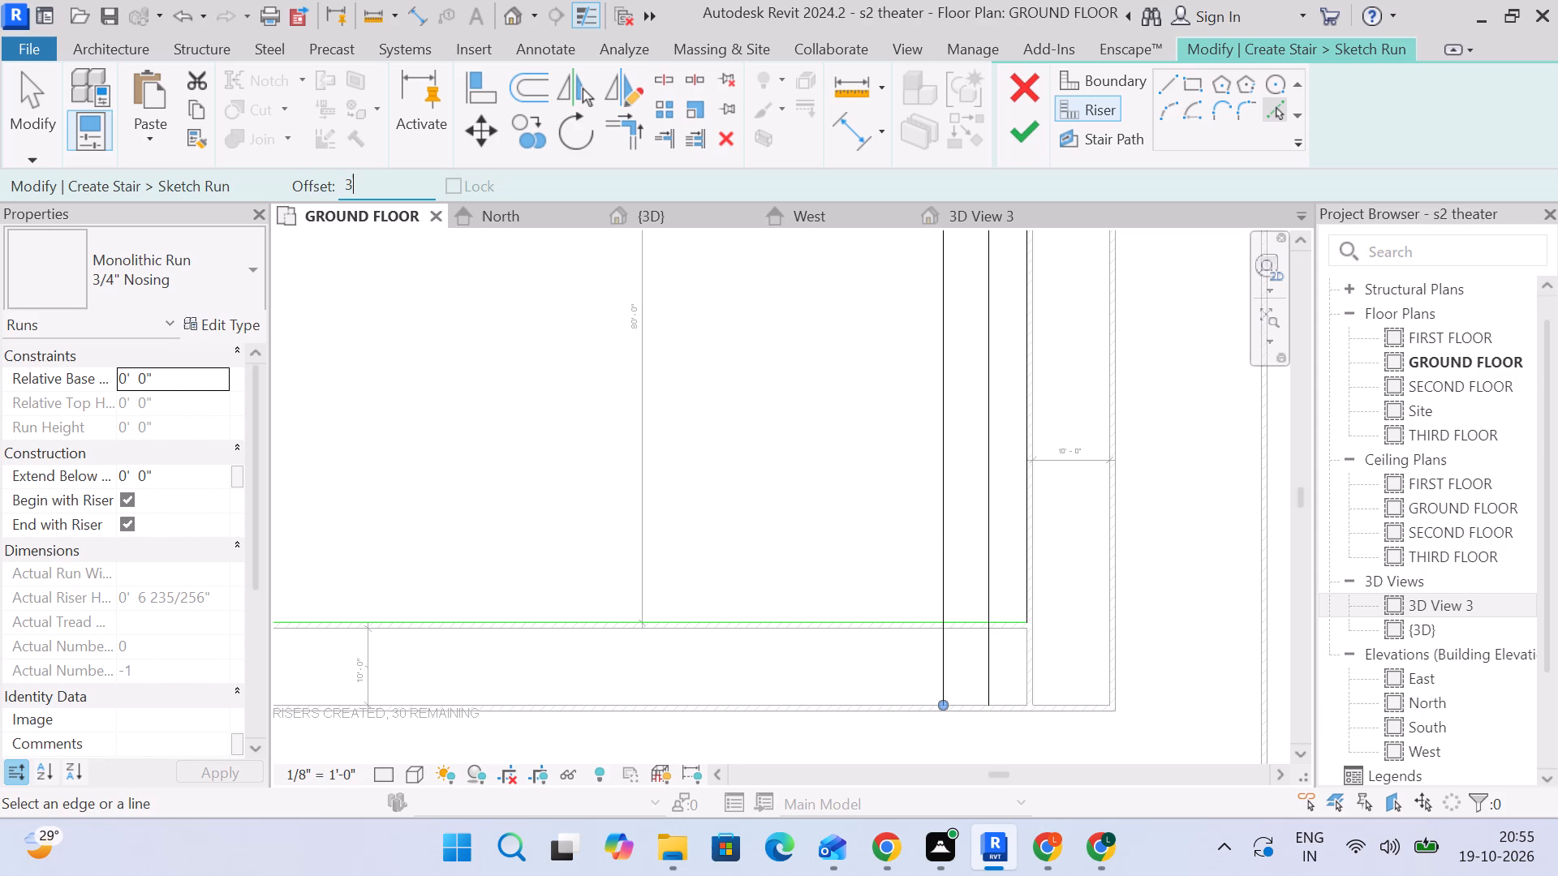
pyautogui.press('Return')
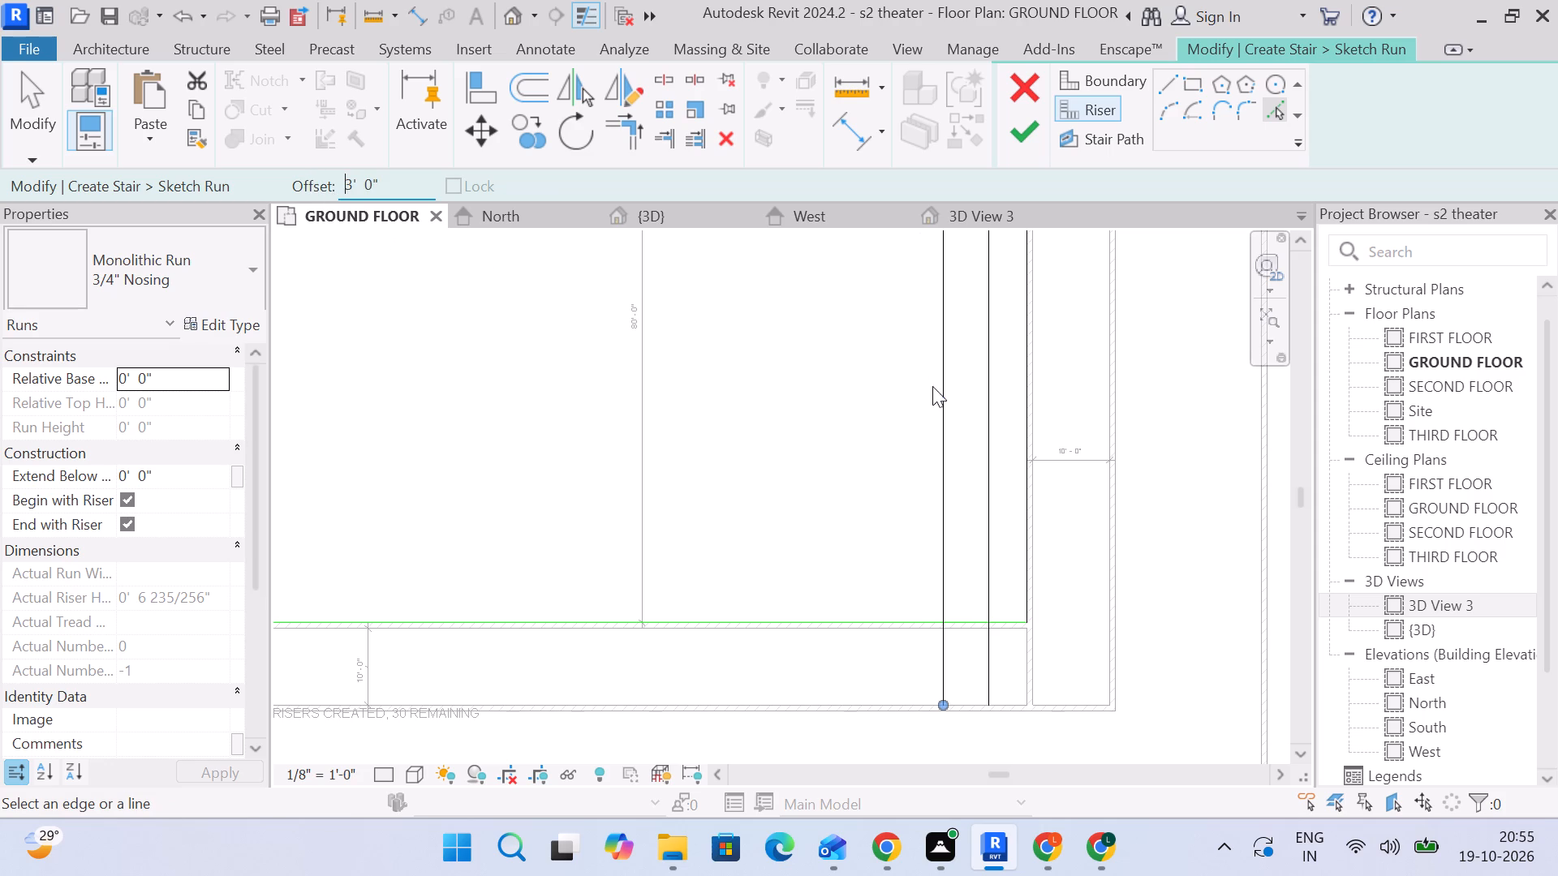
pyautogui.click(943, 394)
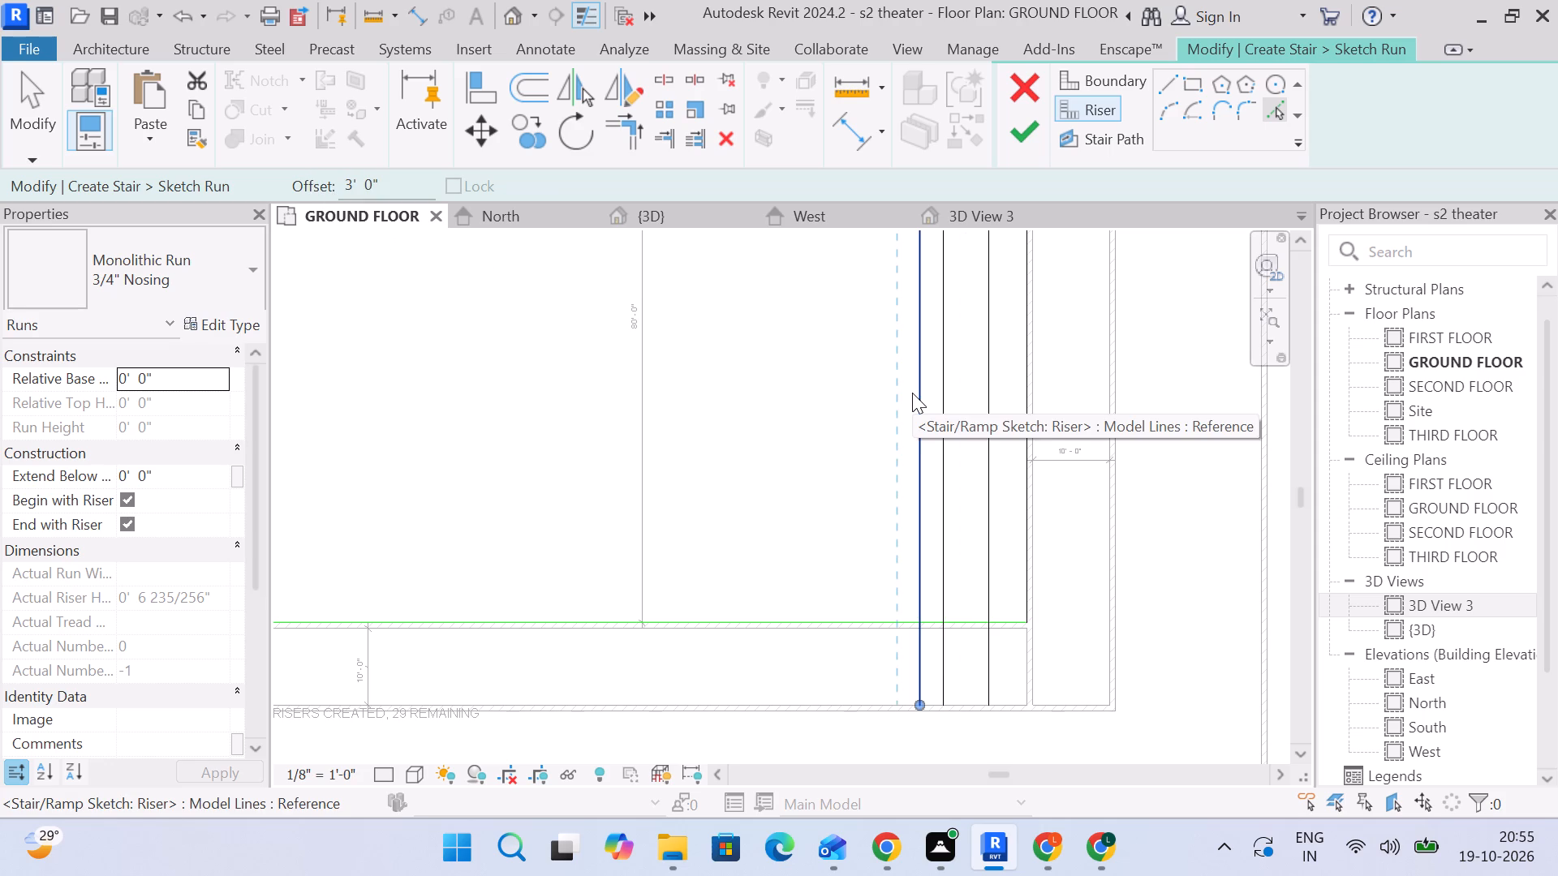
pyautogui.click(912, 393)
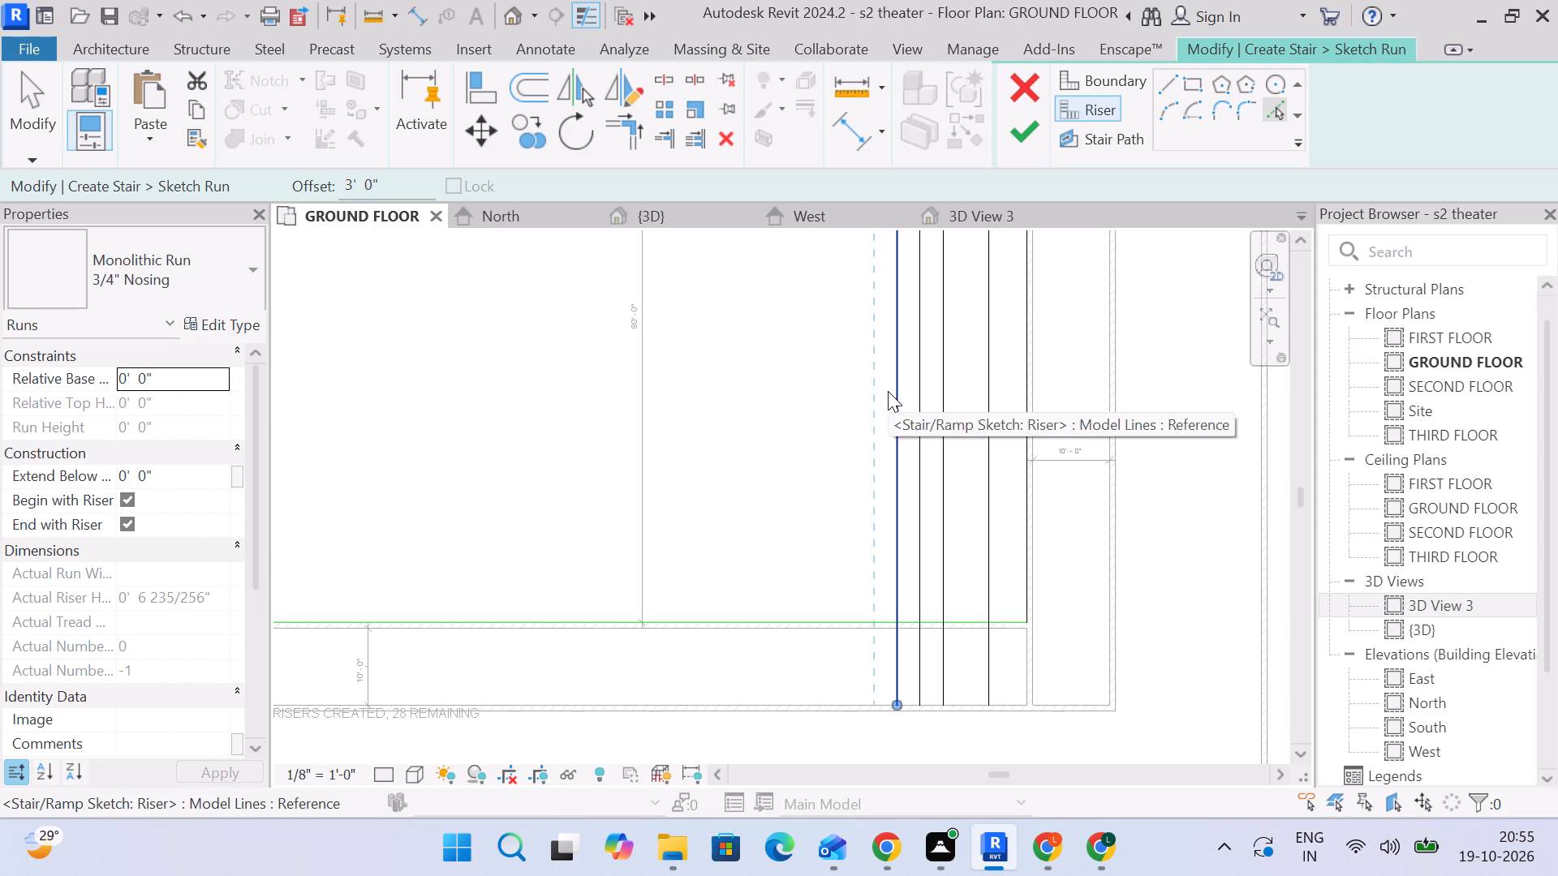
pyautogui.click(888, 391)
pyautogui.click(871, 390)
pyautogui.click(847, 390)
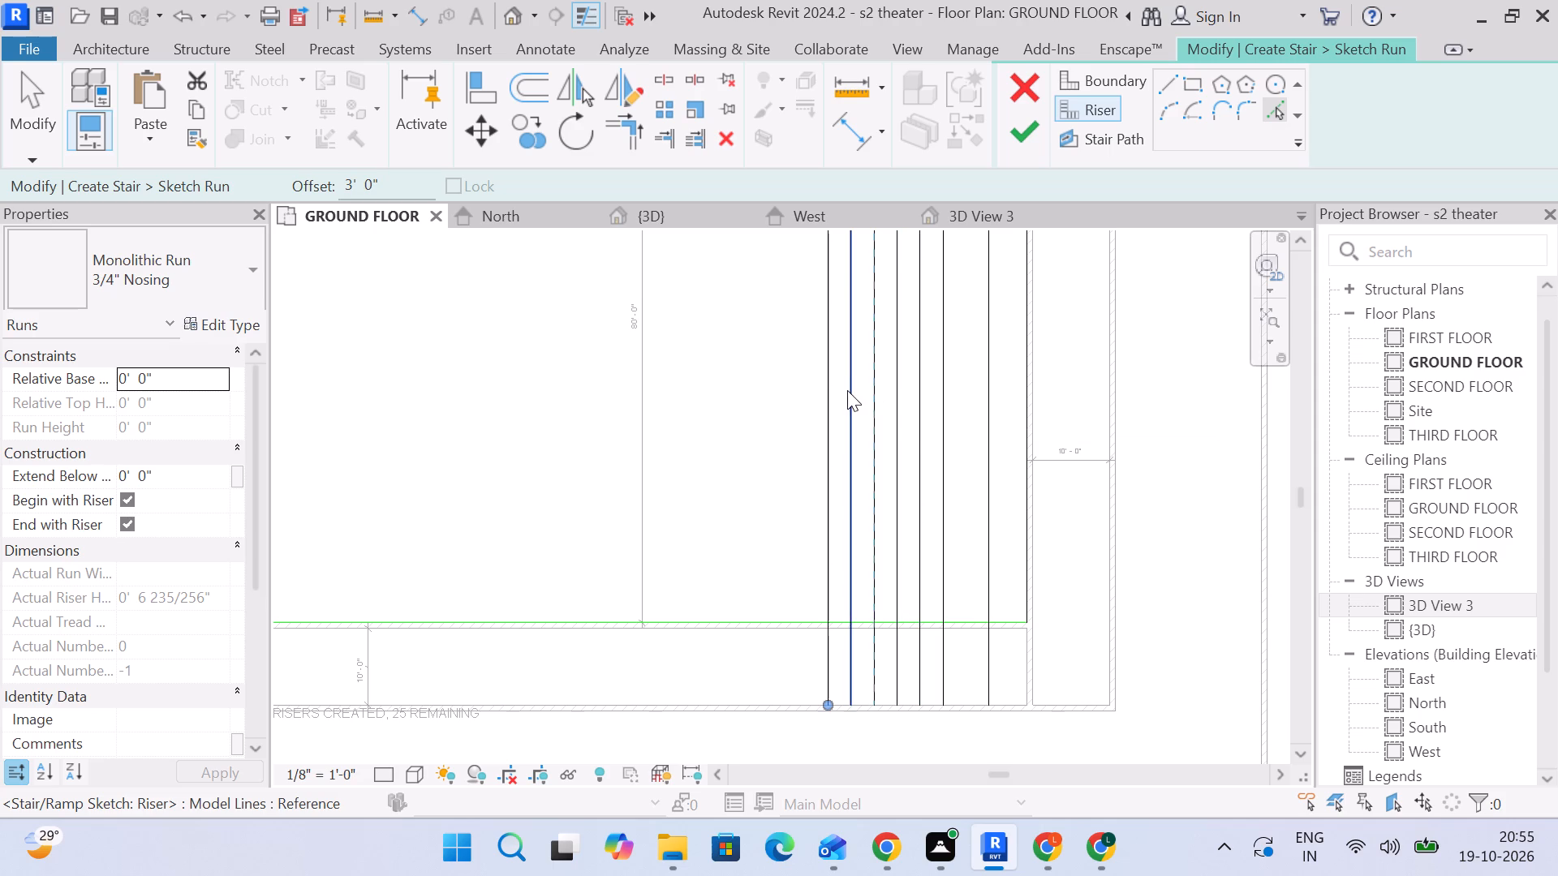
pyautogui.click(820, 392)
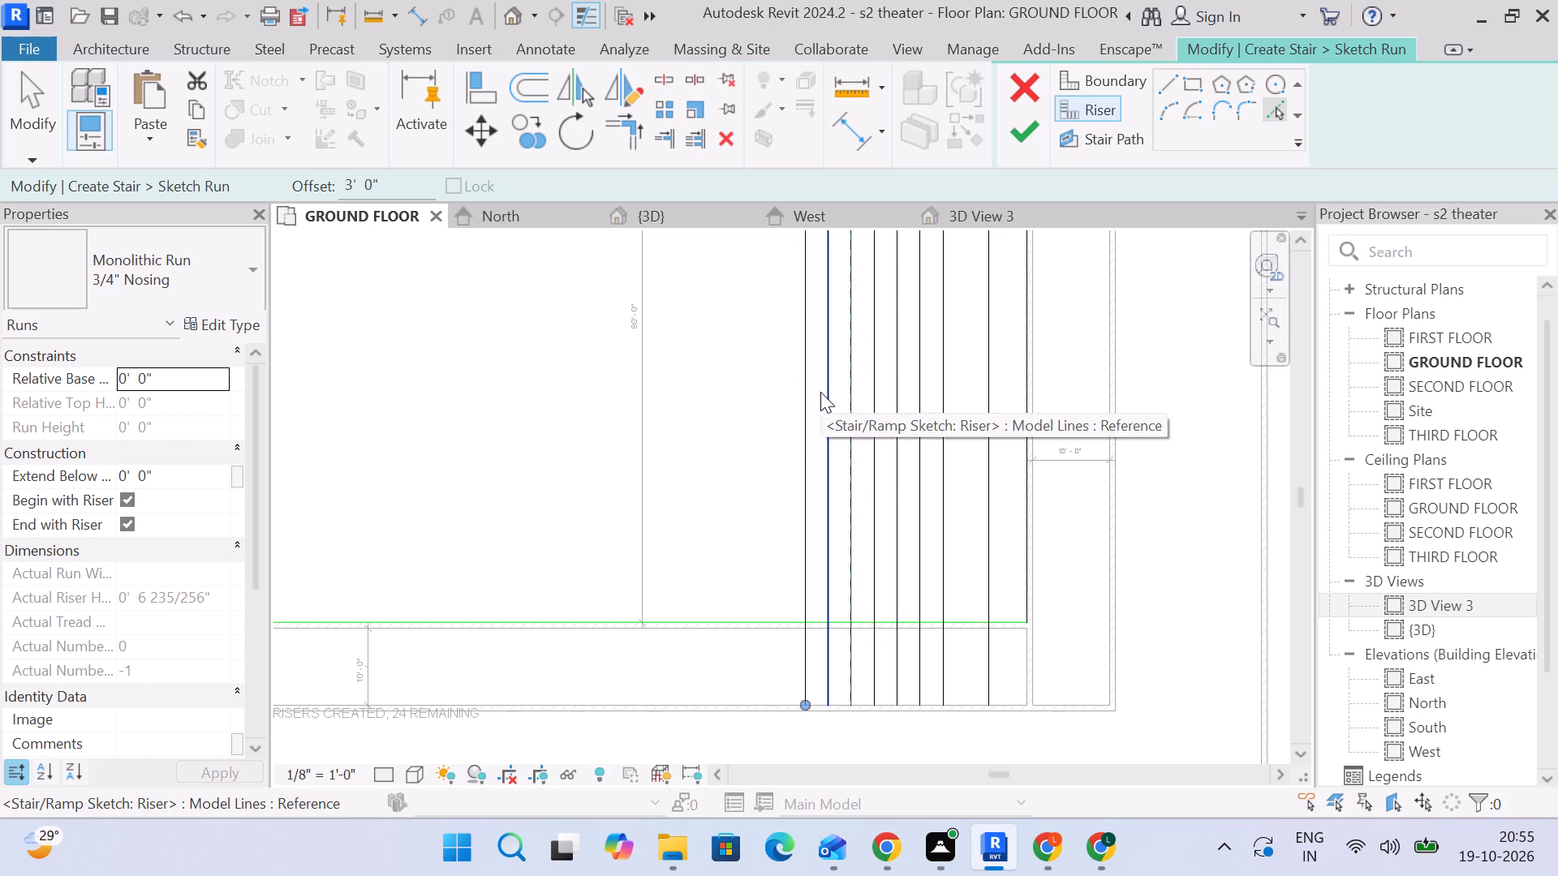
pyautogui.click(802, 390)
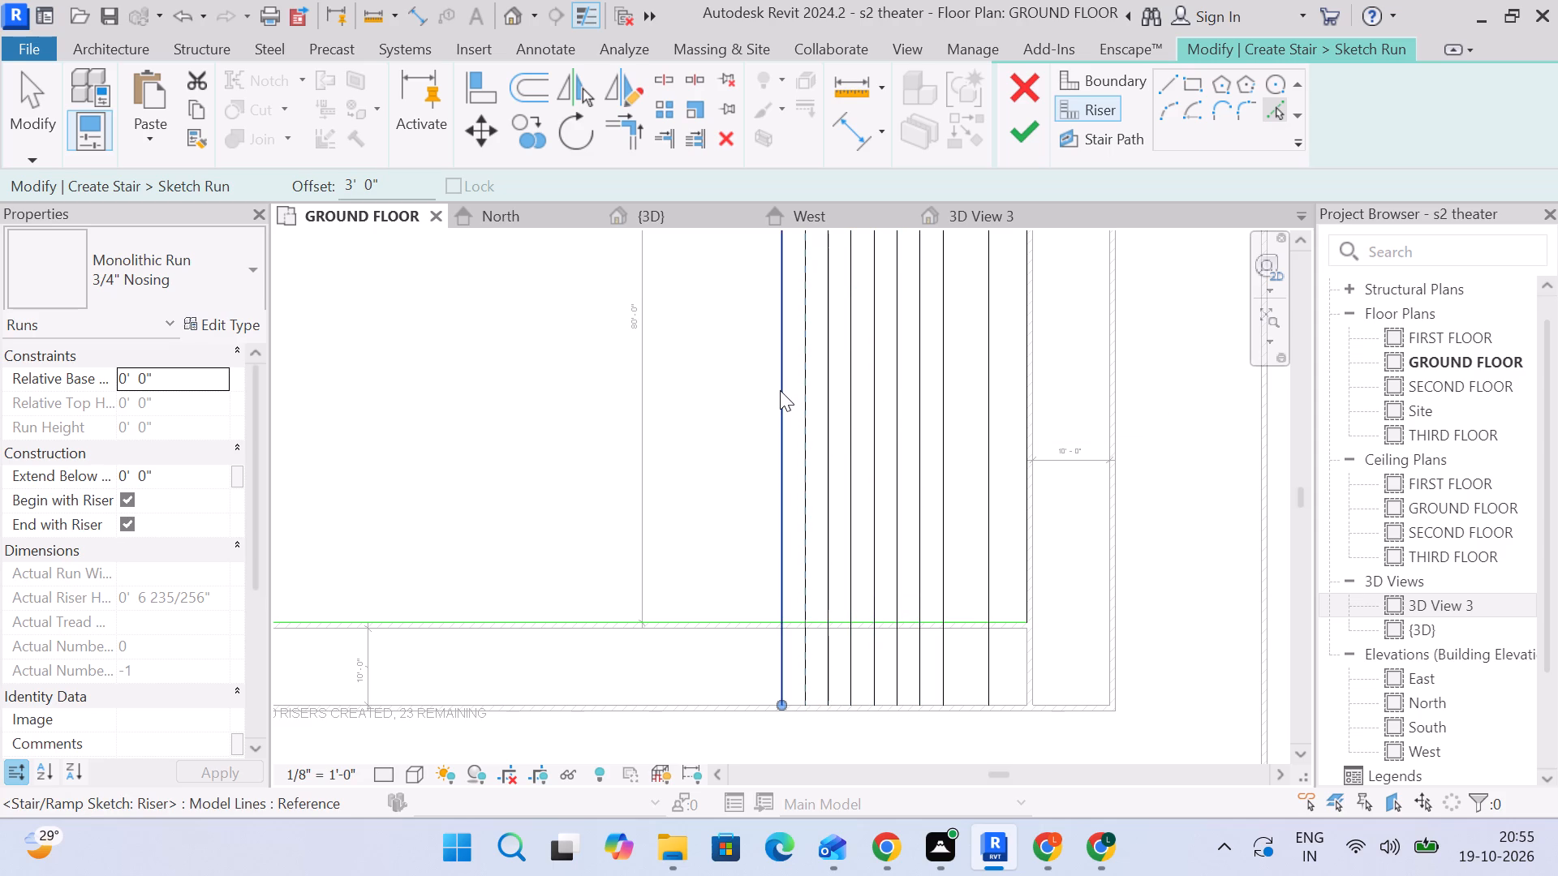
pyautogui.click(780, 390)
pyautogui.click(751, 390)
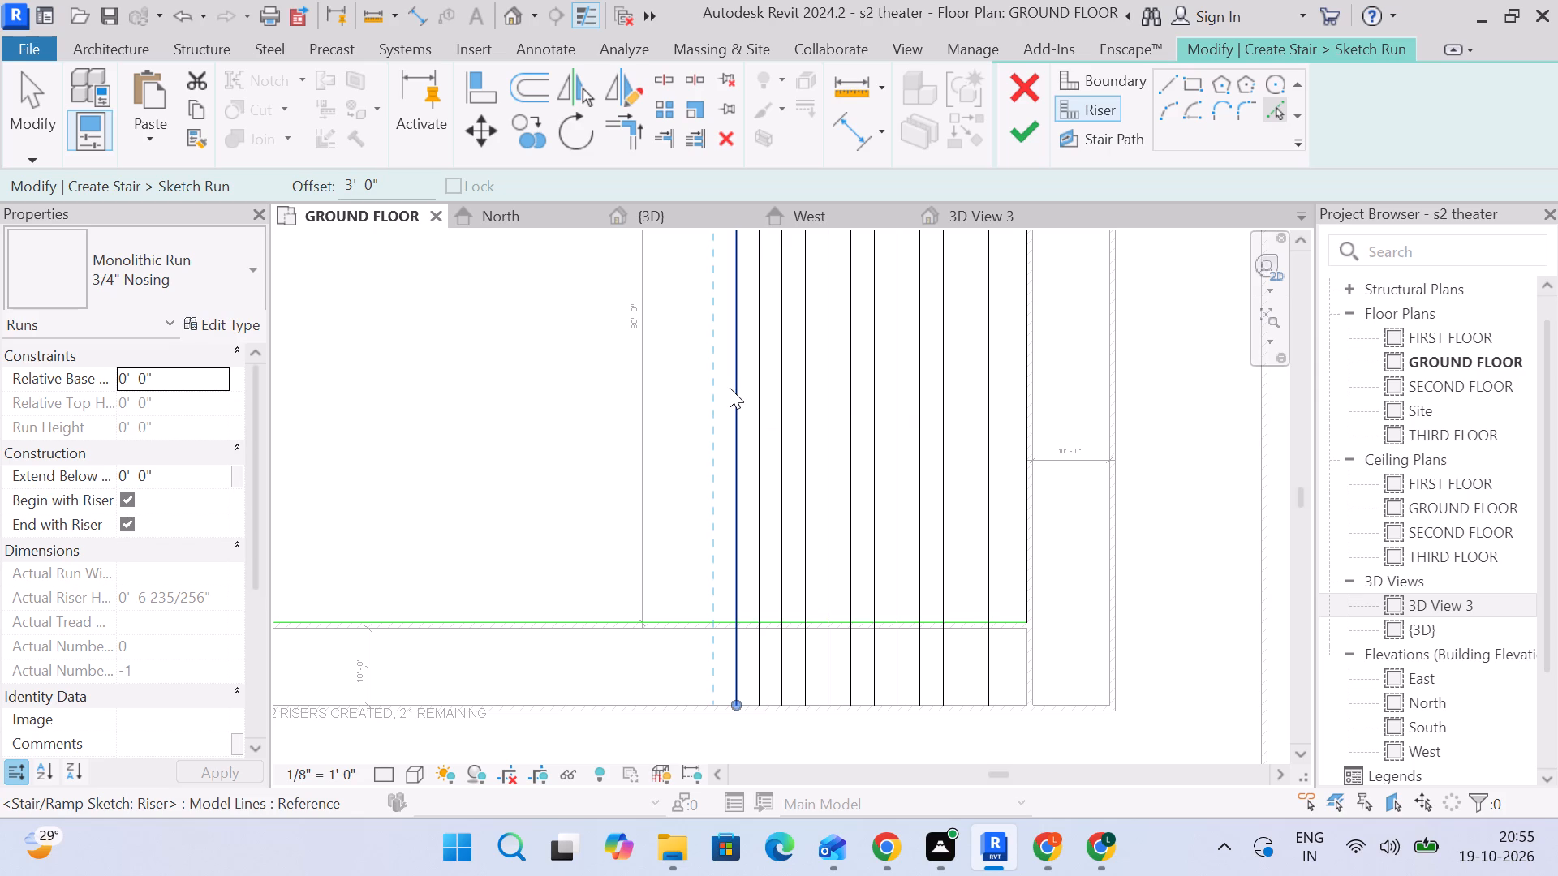
pyautogui.click(730, 388)
pyautogui.click(705, 388)
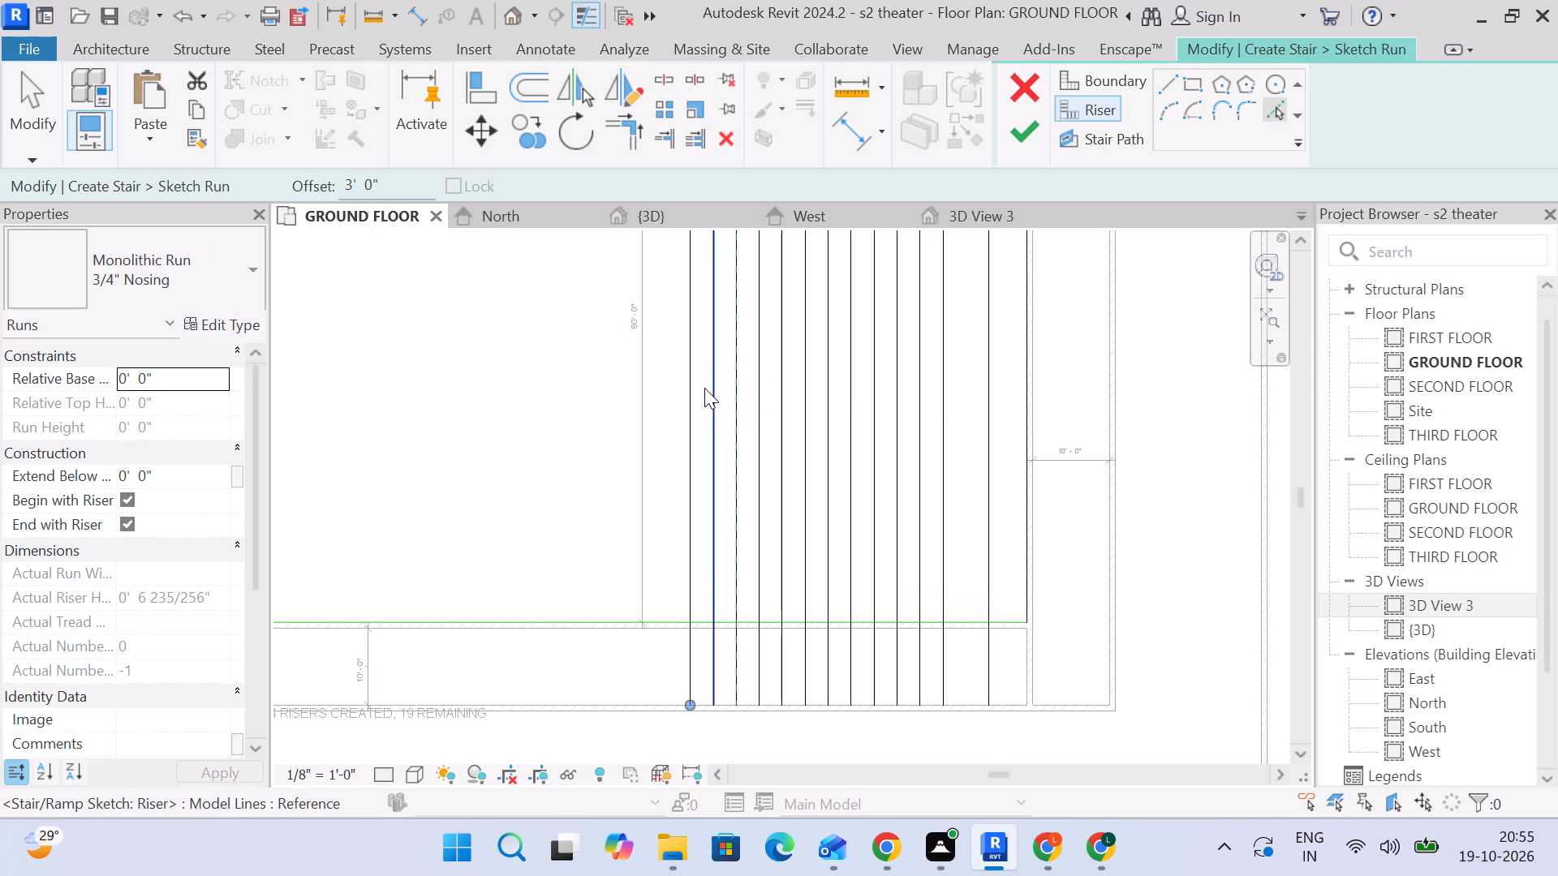
# Add a riser line offset 6' 0" west of the westernmost riser to form a wider tread.
pyautogui.moveTo(704, 388); pyautogui.dragTo(773, 450, button='middle')
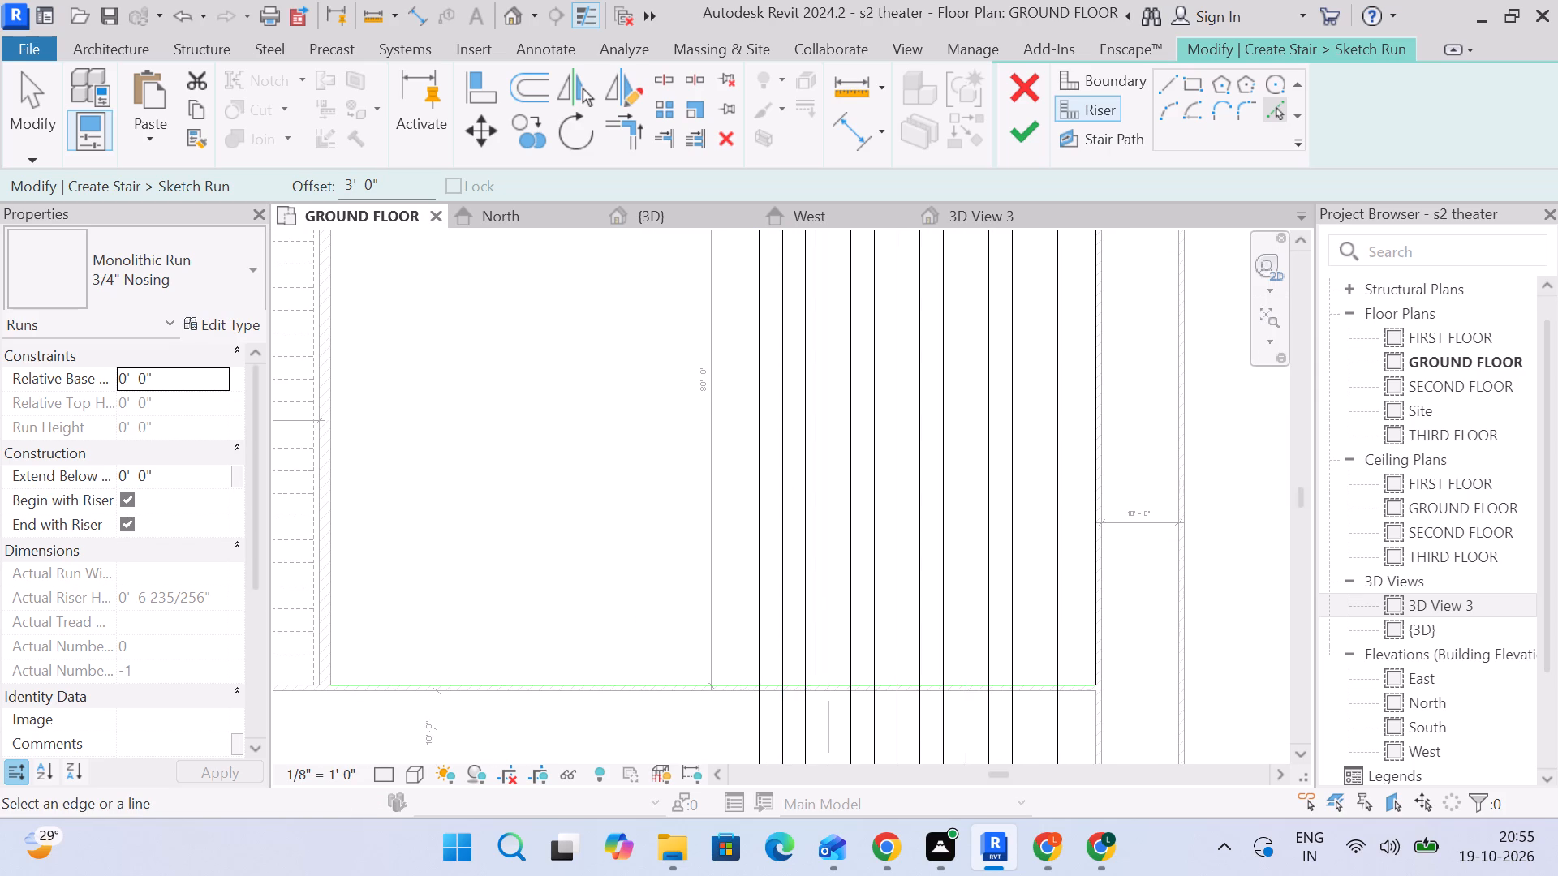
pyautogui.moveTo(394, 191); pyautogui.dragTo(325, 191)
pyautogui.press('6')
pyautogui.press('Return')
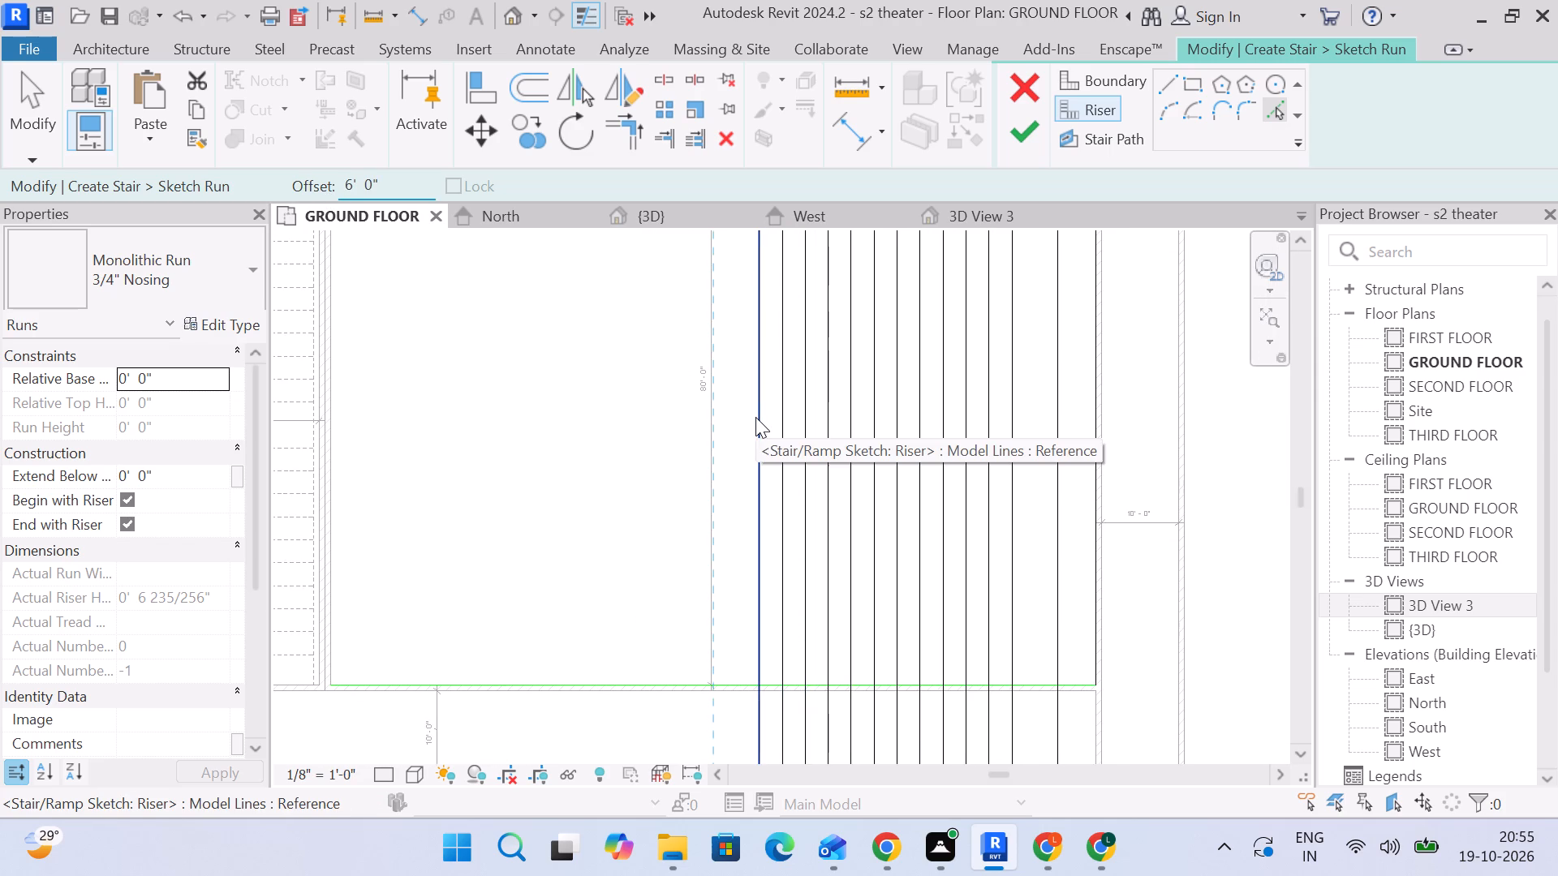
pyautogui.click(755, 417)
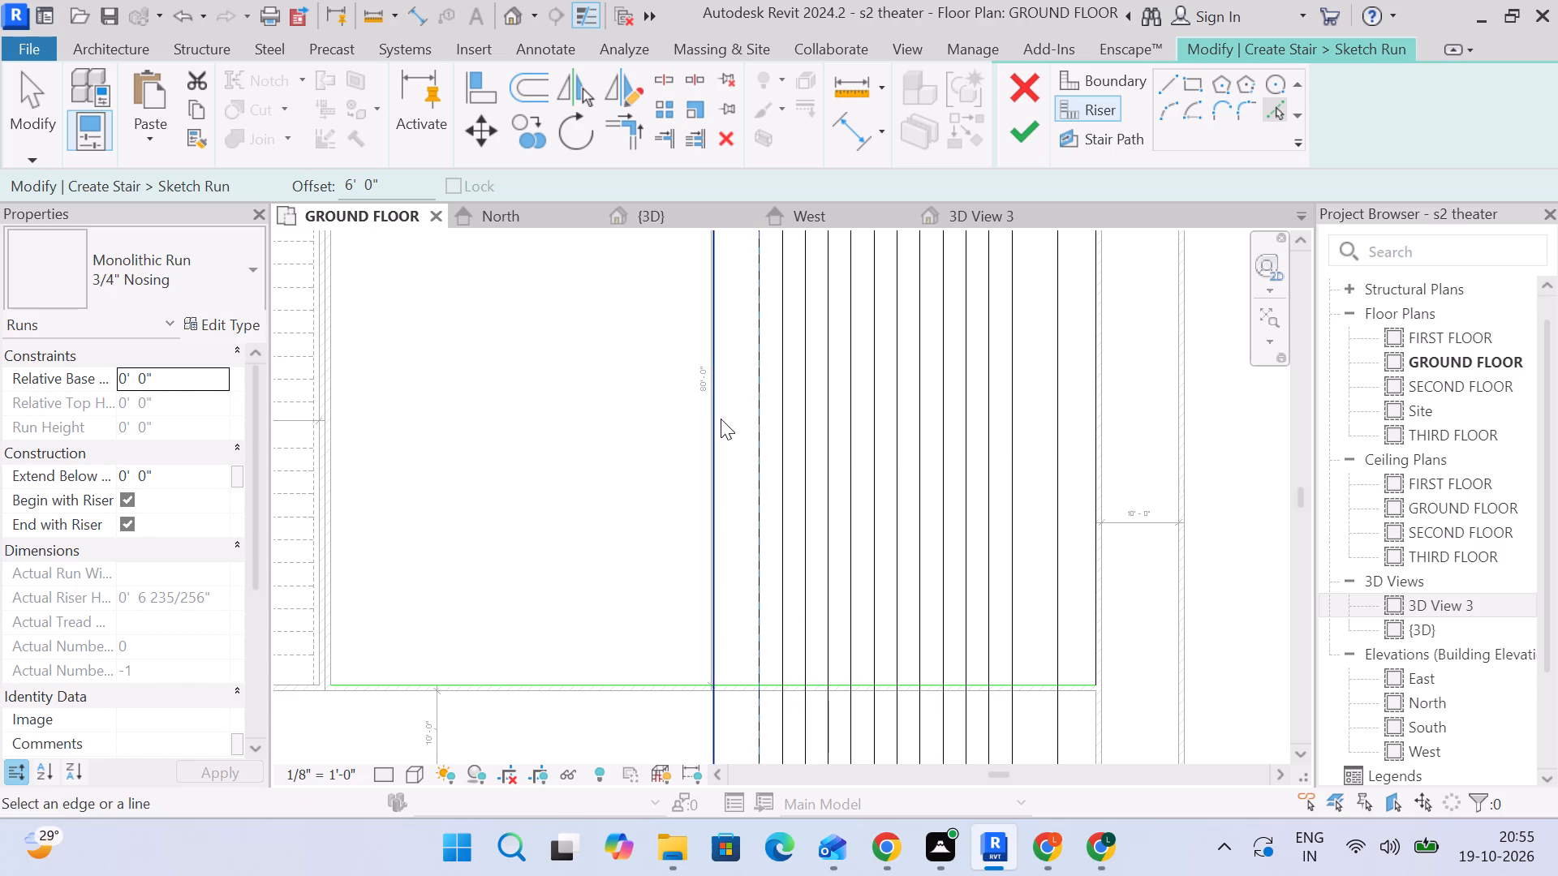
# Add ten more riser lines westward, each offset 3' 0" from the previous riser.
pyautogui.moveTo(390, 186); pyautogui.dragTo(188, 172)
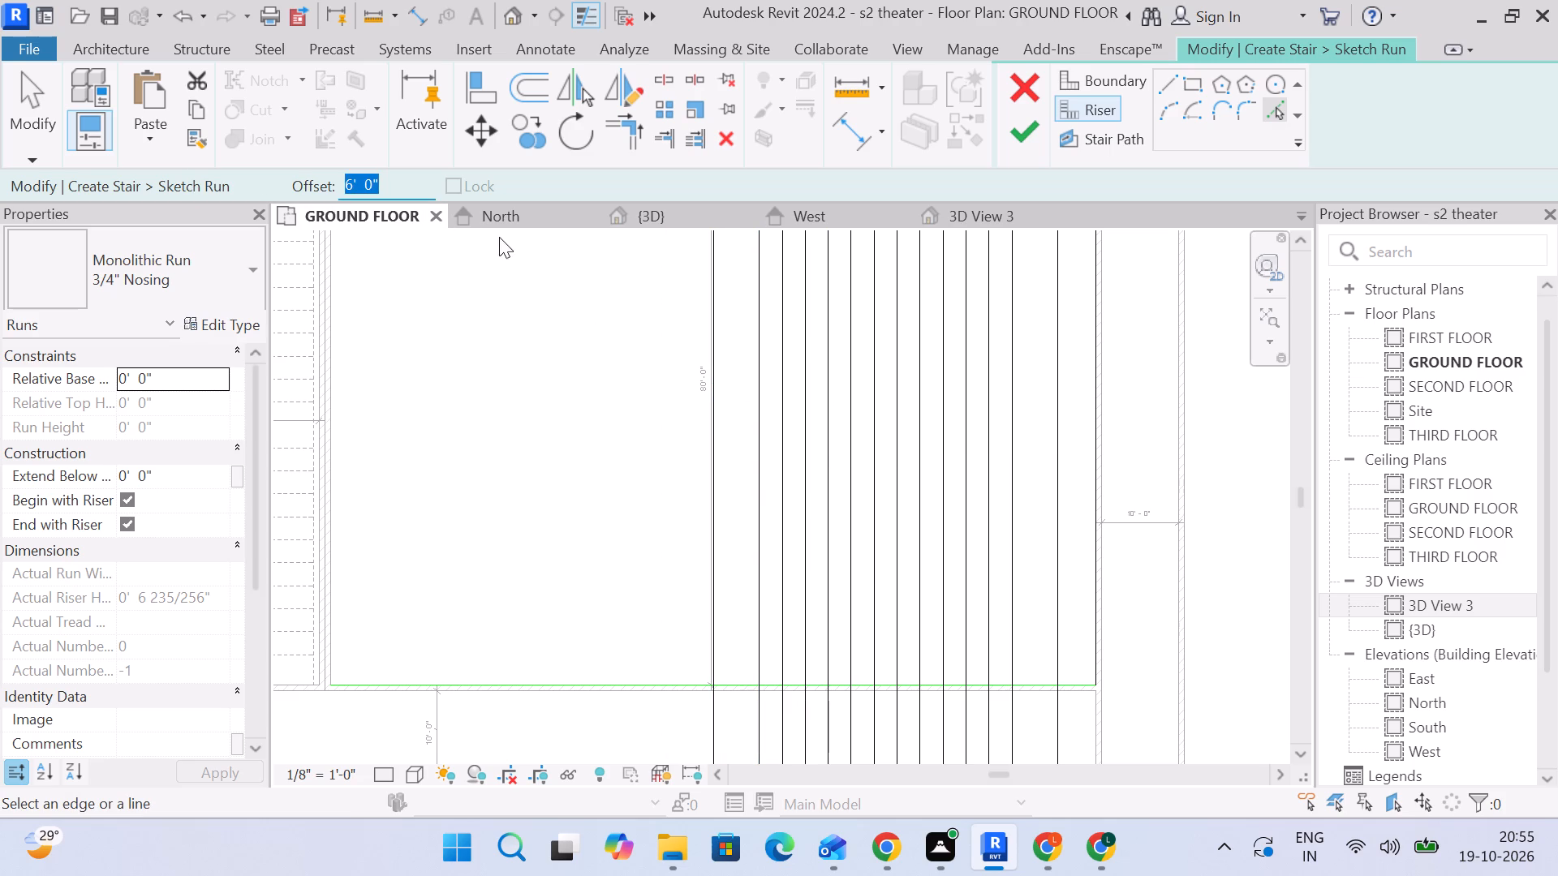
pyautogui.press('3')
pyautogui.press('Return')
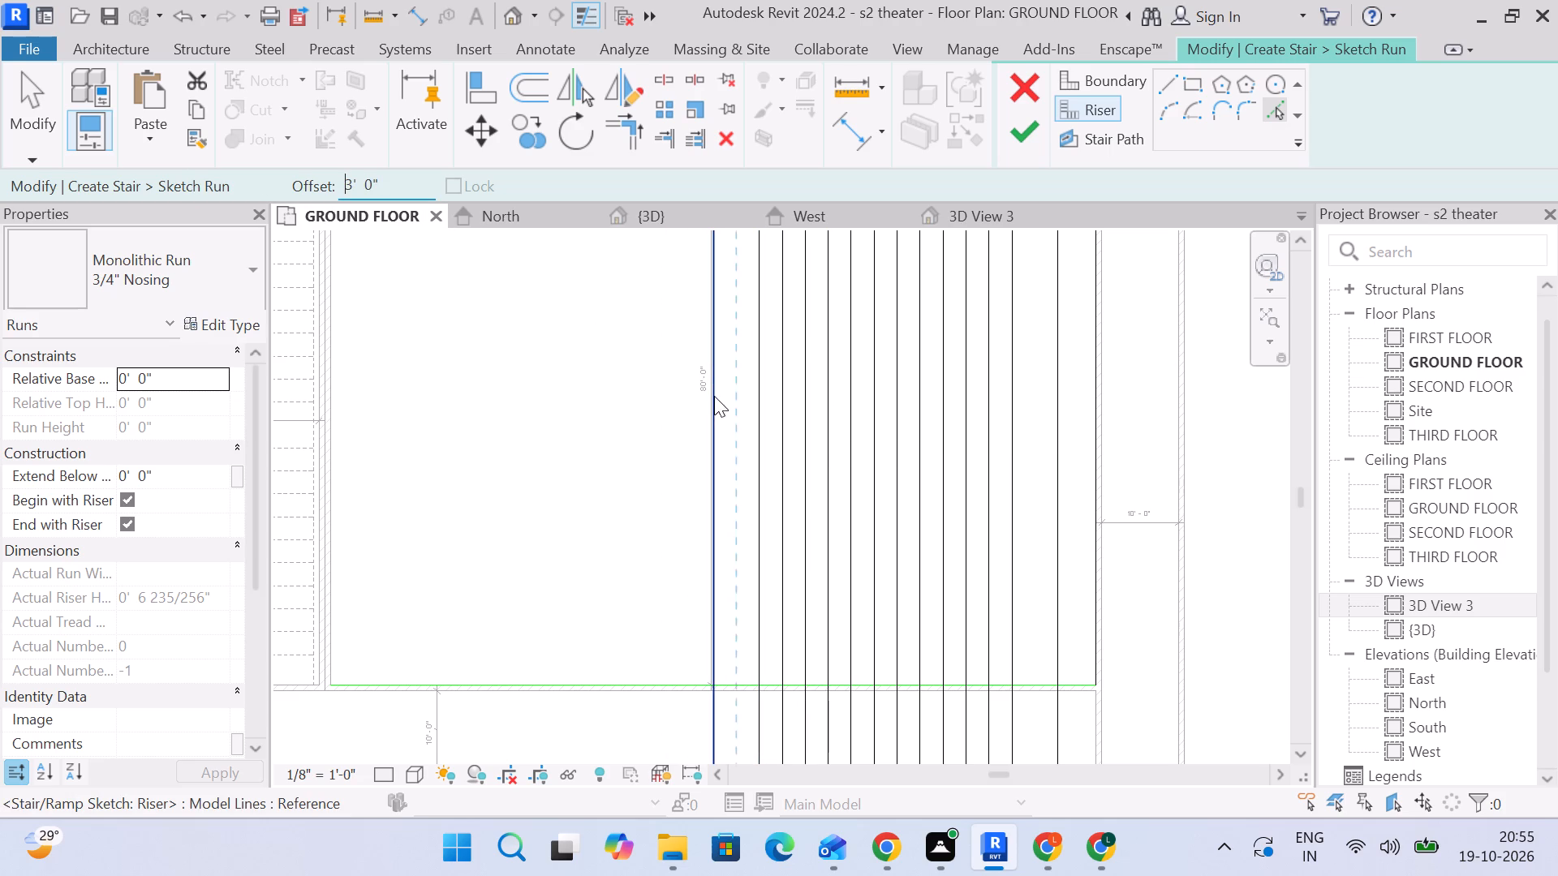
pyautogui.click(710, 397)
pyautogui.click(684, 397)
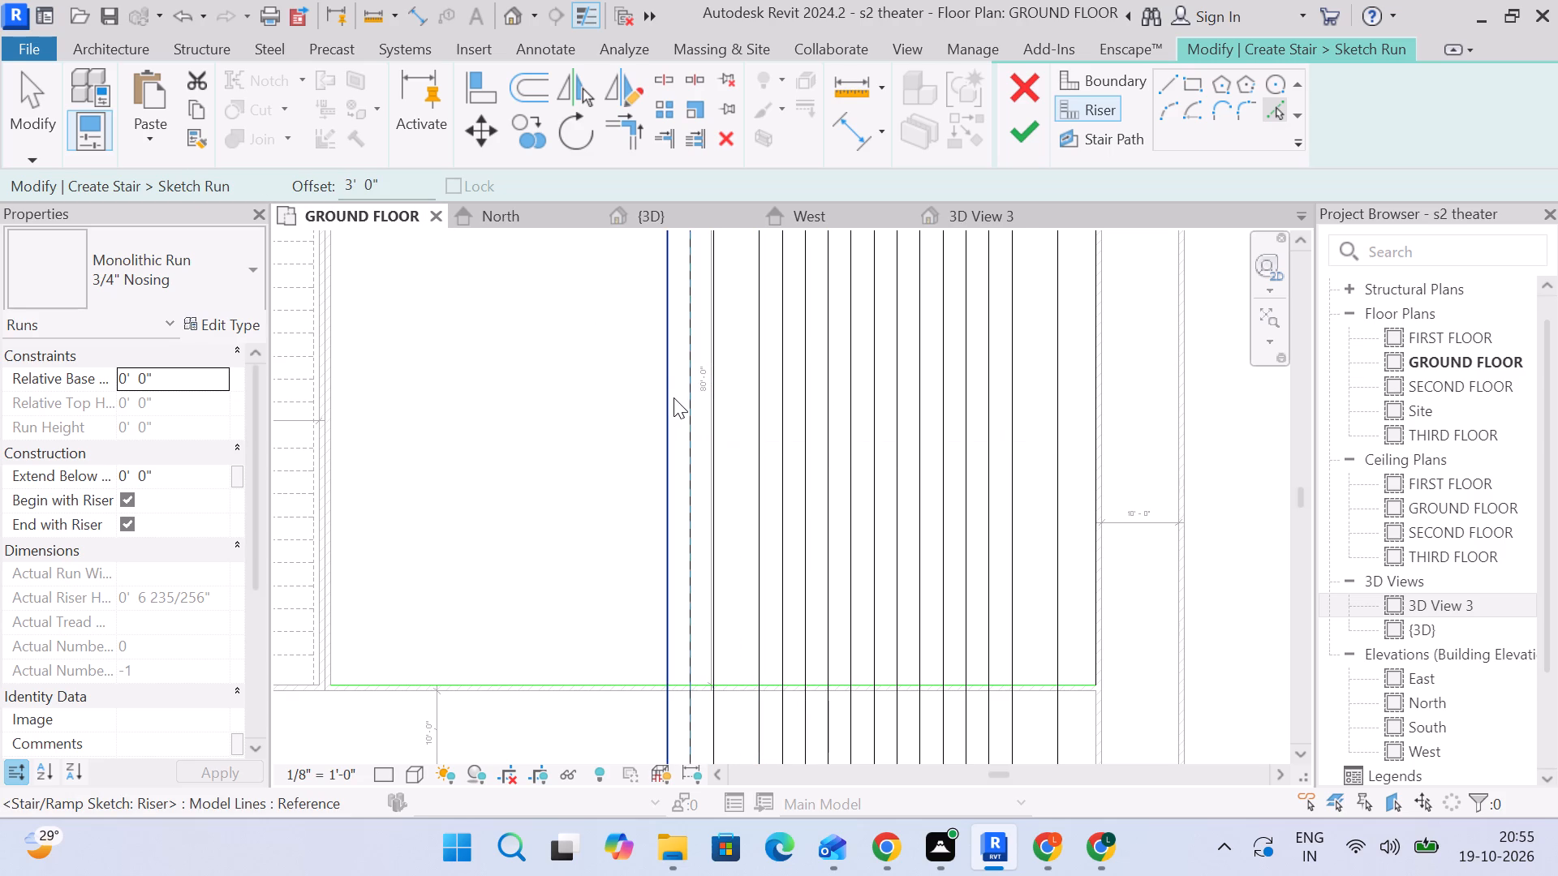
pyautogui.click(665, 396)
pyautogui.click(640, 394)
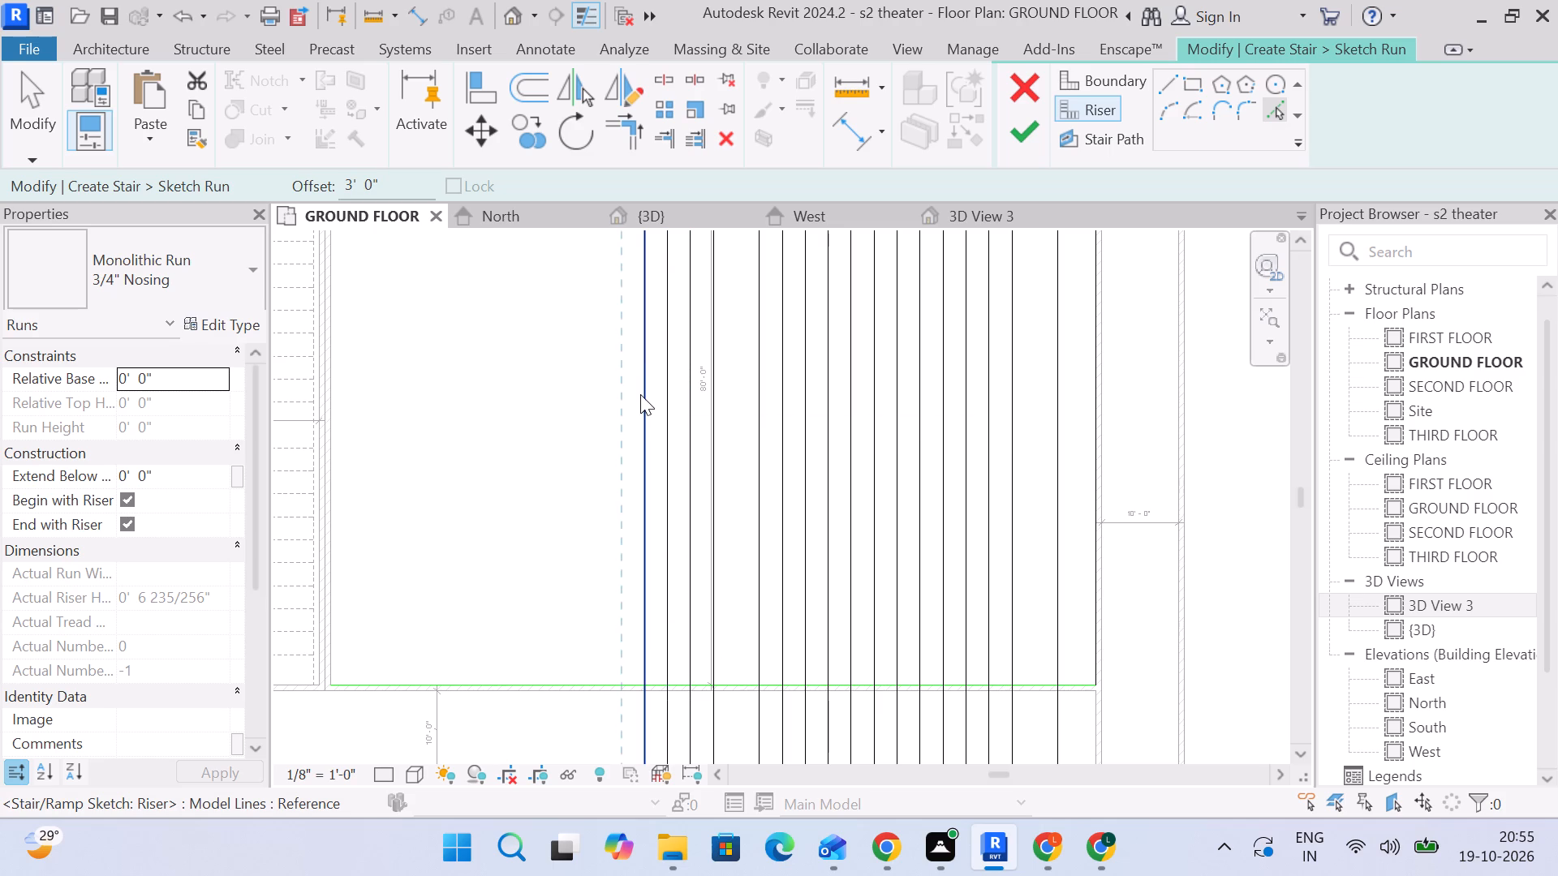
pyautogui.click(617, 389)
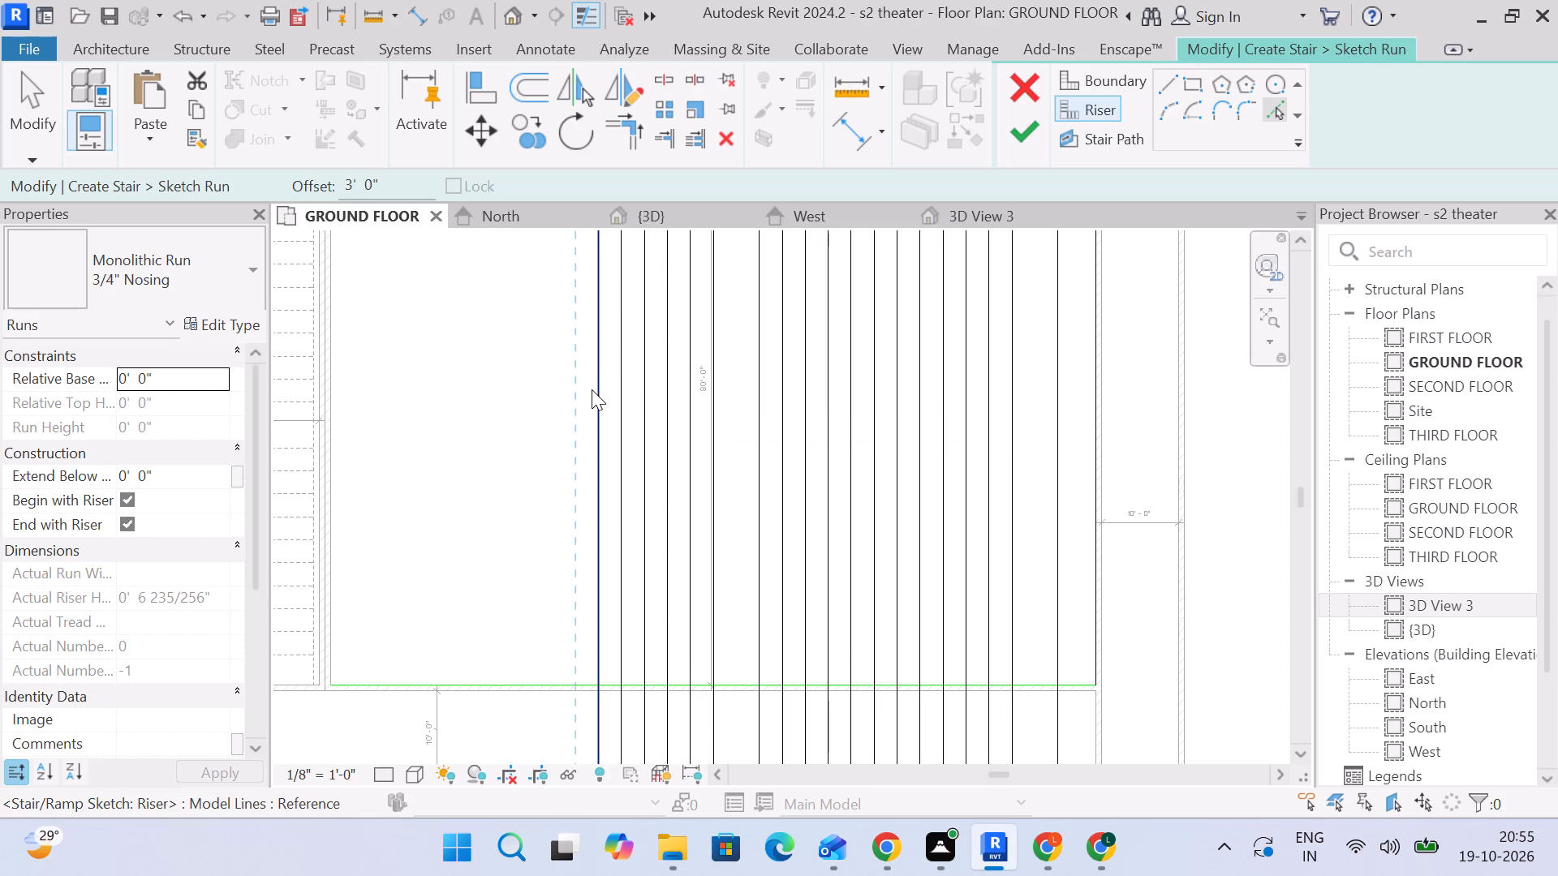
pyautogui.click(592, 389)
pyautogui.click(571, 384)
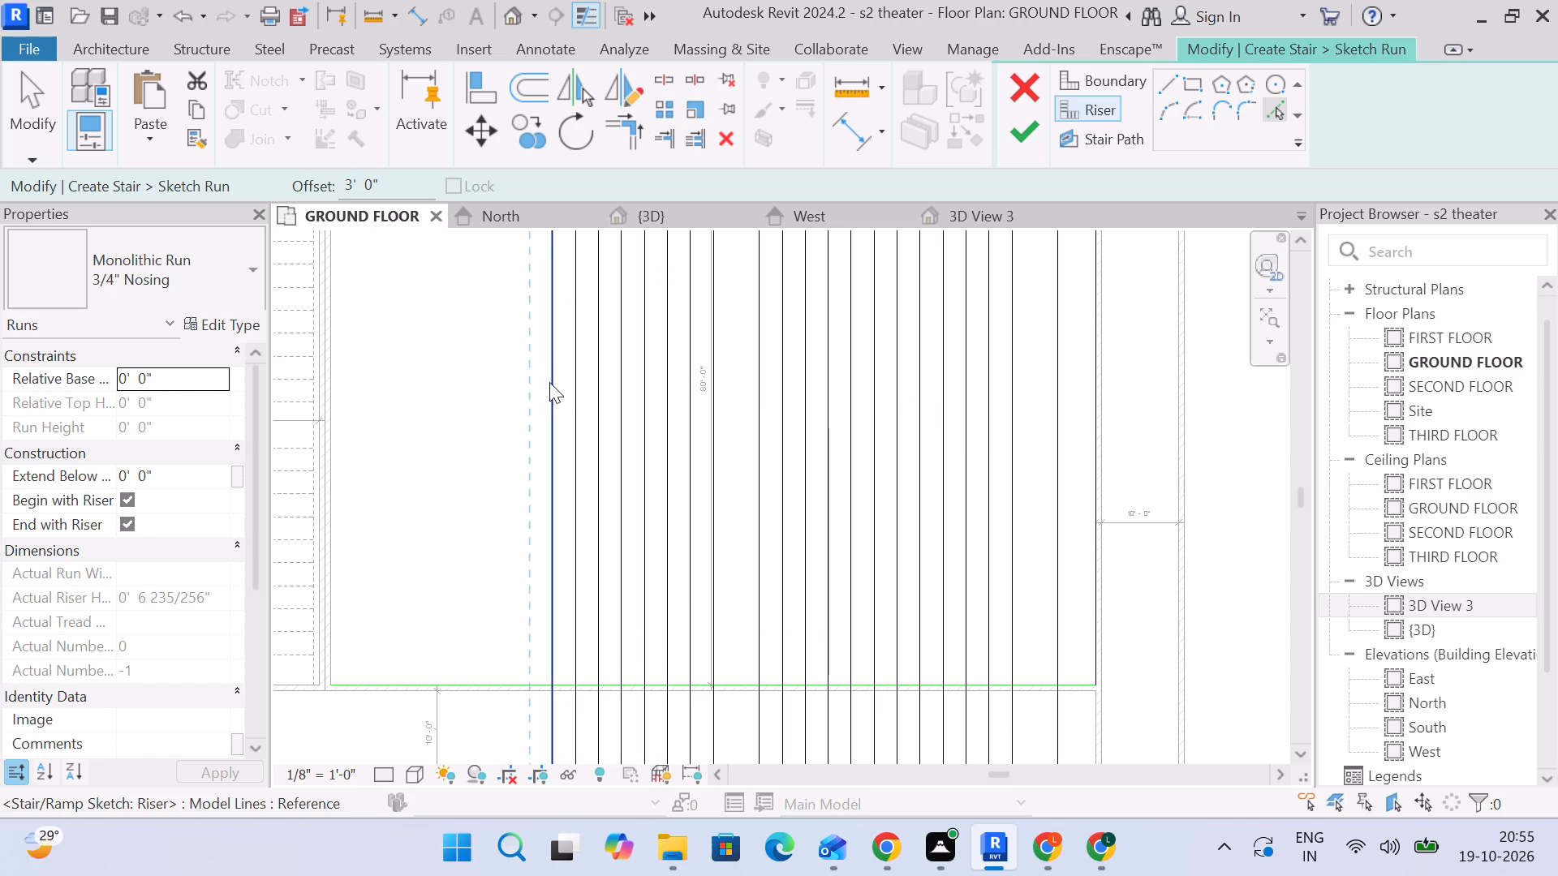
pyautogui.click(544, 380)
pyautogui.click(526, 380)
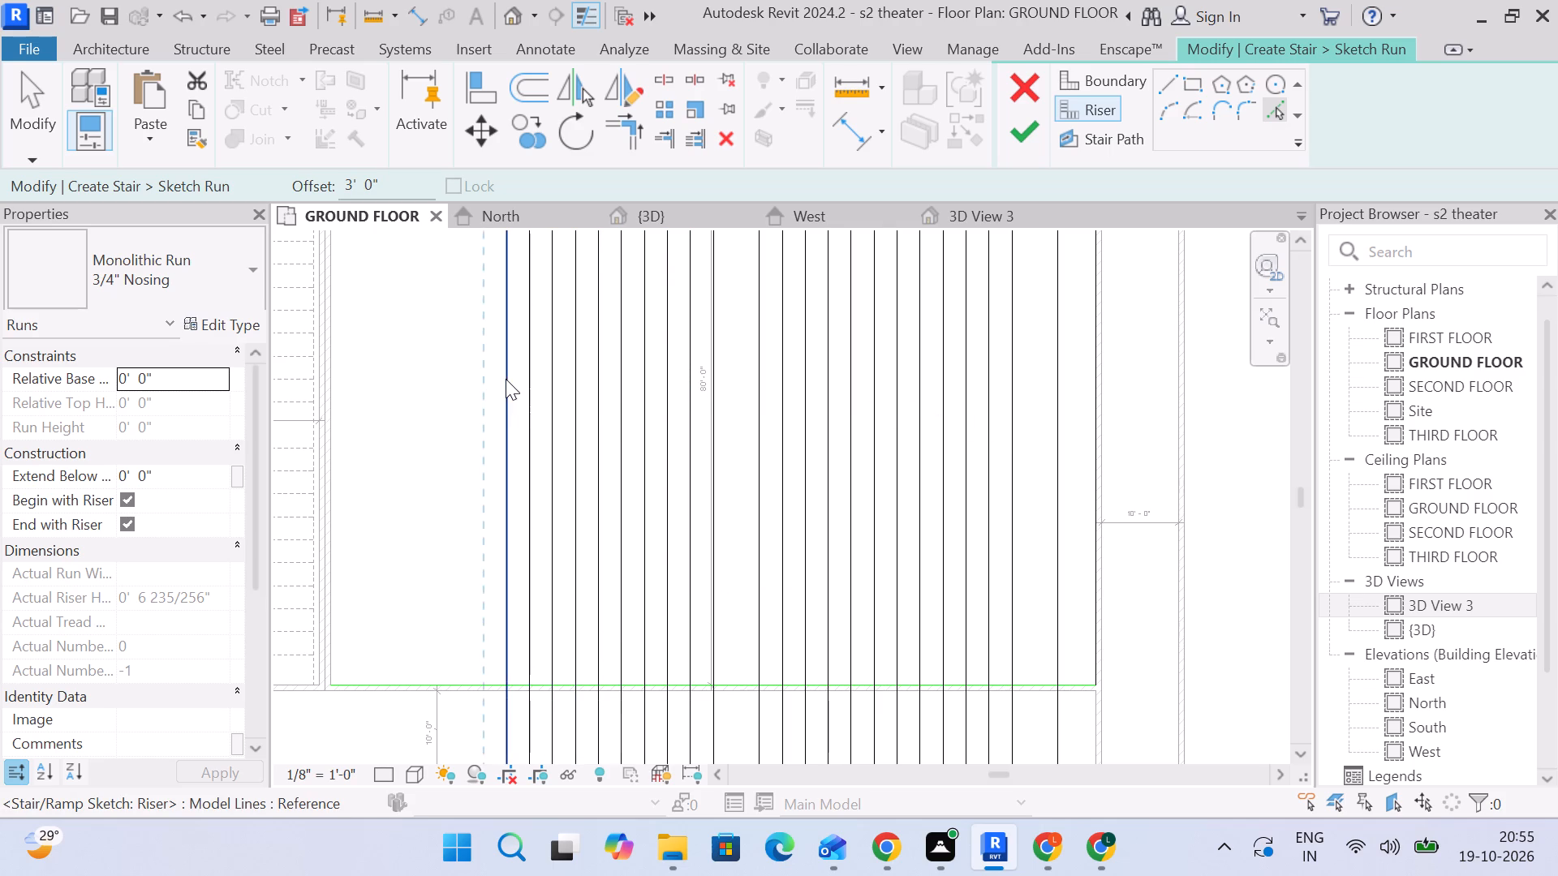
pyautogui.click(506, 379)
pyautogui.scroll(-3, 588, 372)
pyautogui.moveTo(588, 372); pyautogui.dragTo(654, 433, button='middle')
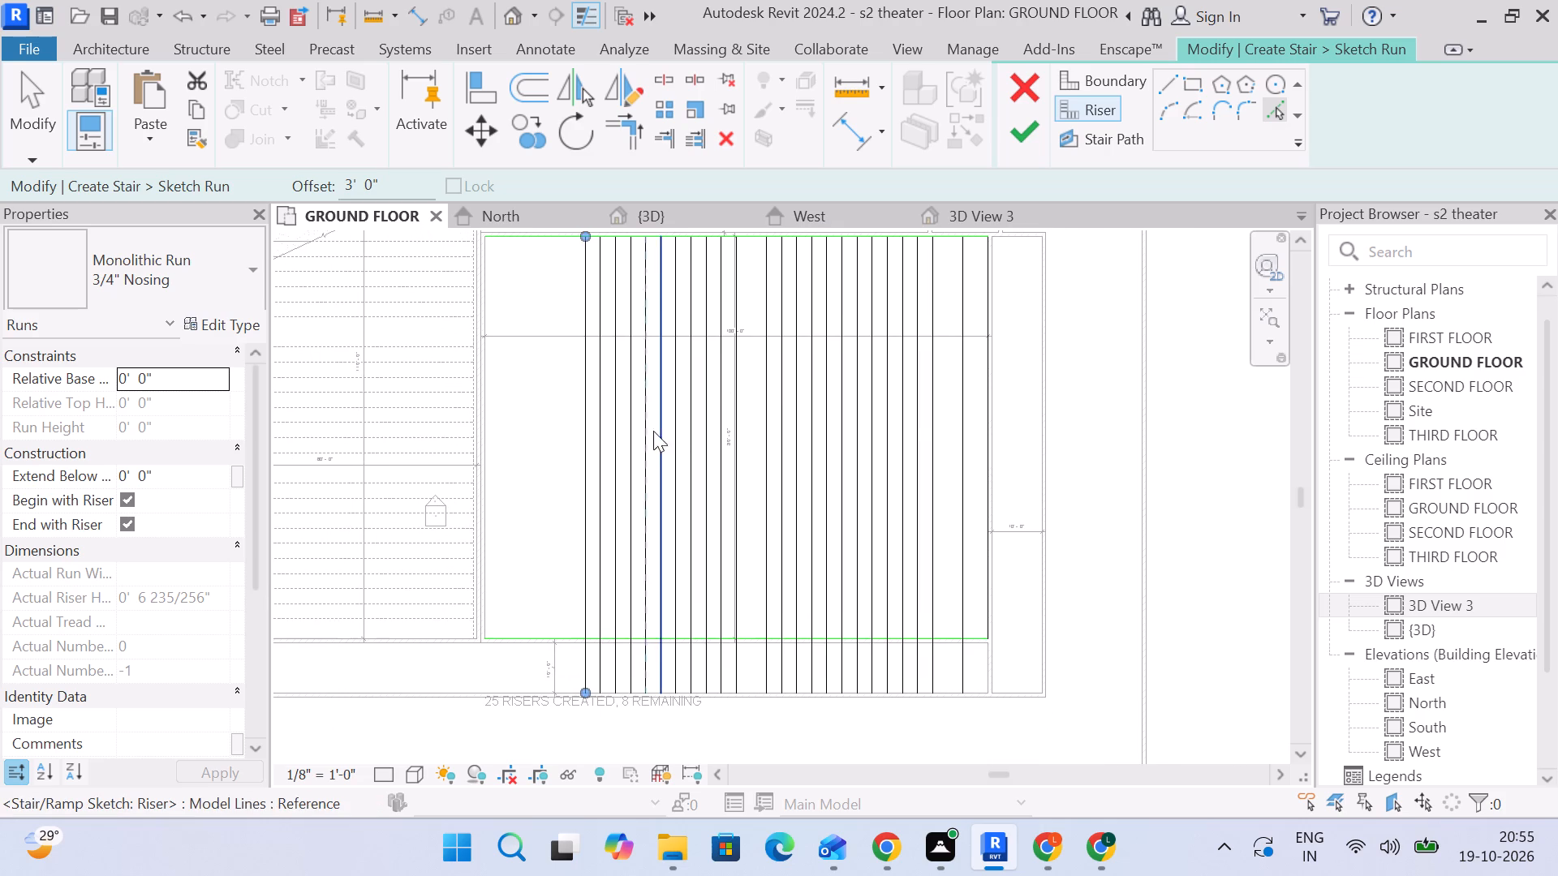
pyautogui.click(47, 138)
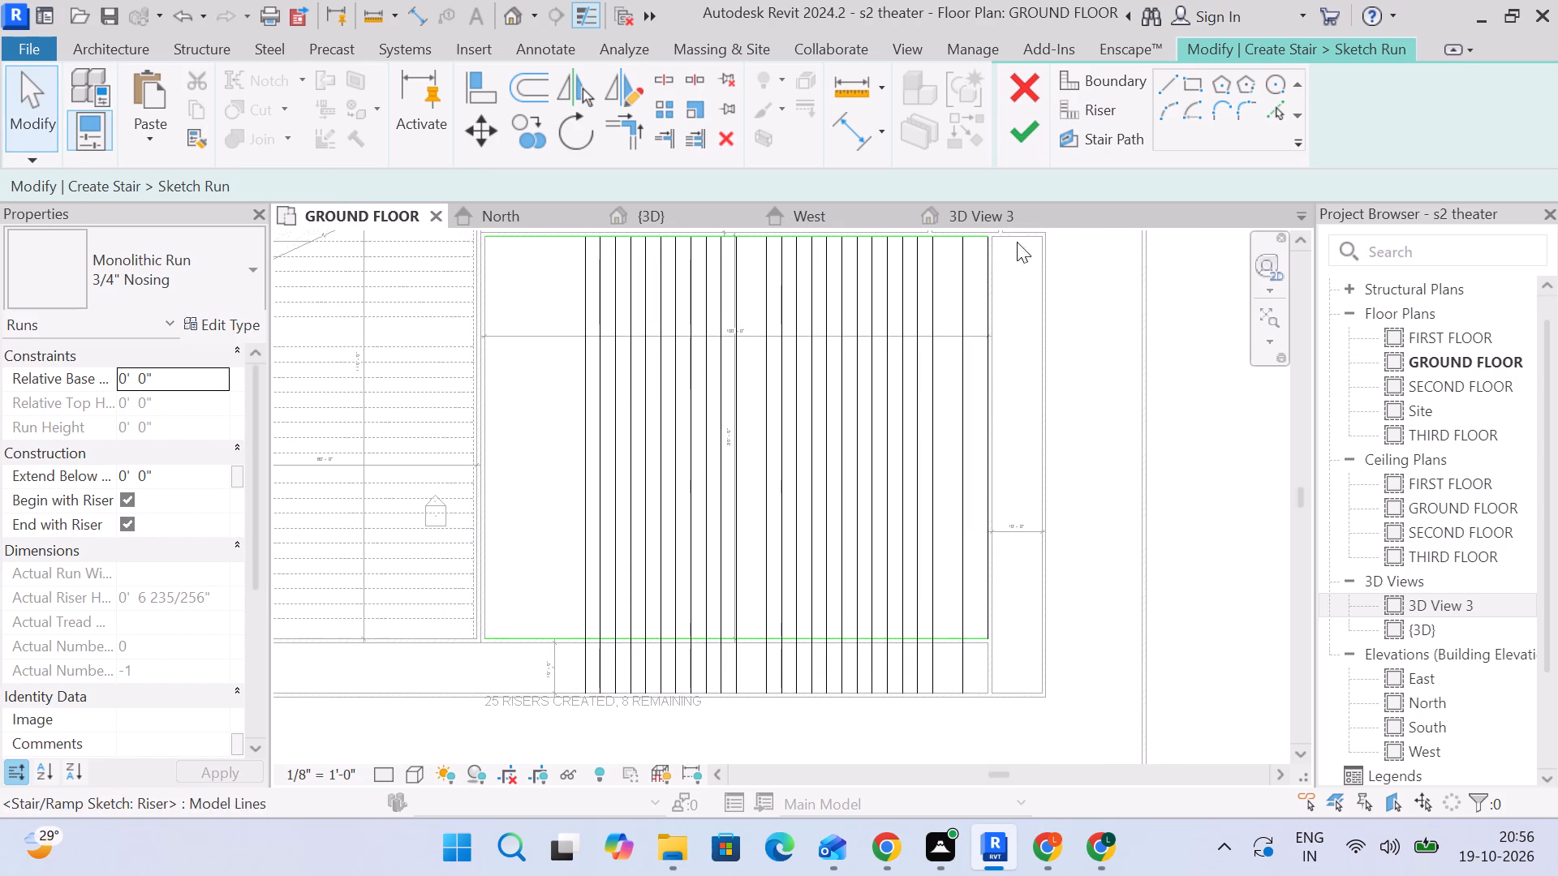
# Measure the distance from the westernmost riser to the room's west wall with an aligned dimension.
pyautogui.click(850, 135)
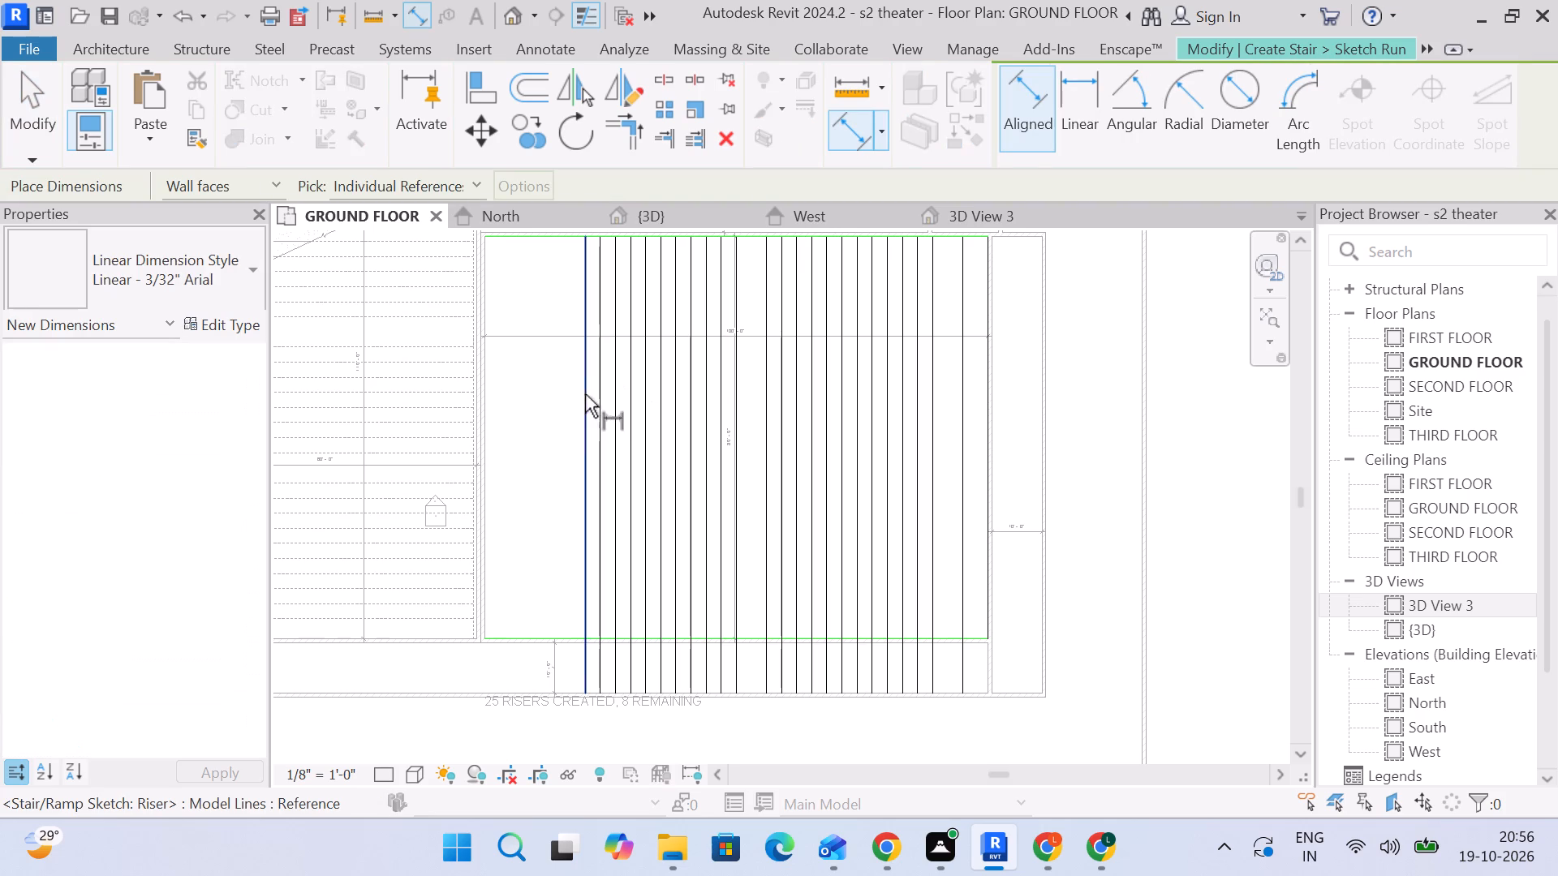
pyautogui.click(583, 394)
pyautogui.click(489, 410)
pyautogui.scroll(7, 527, 419)
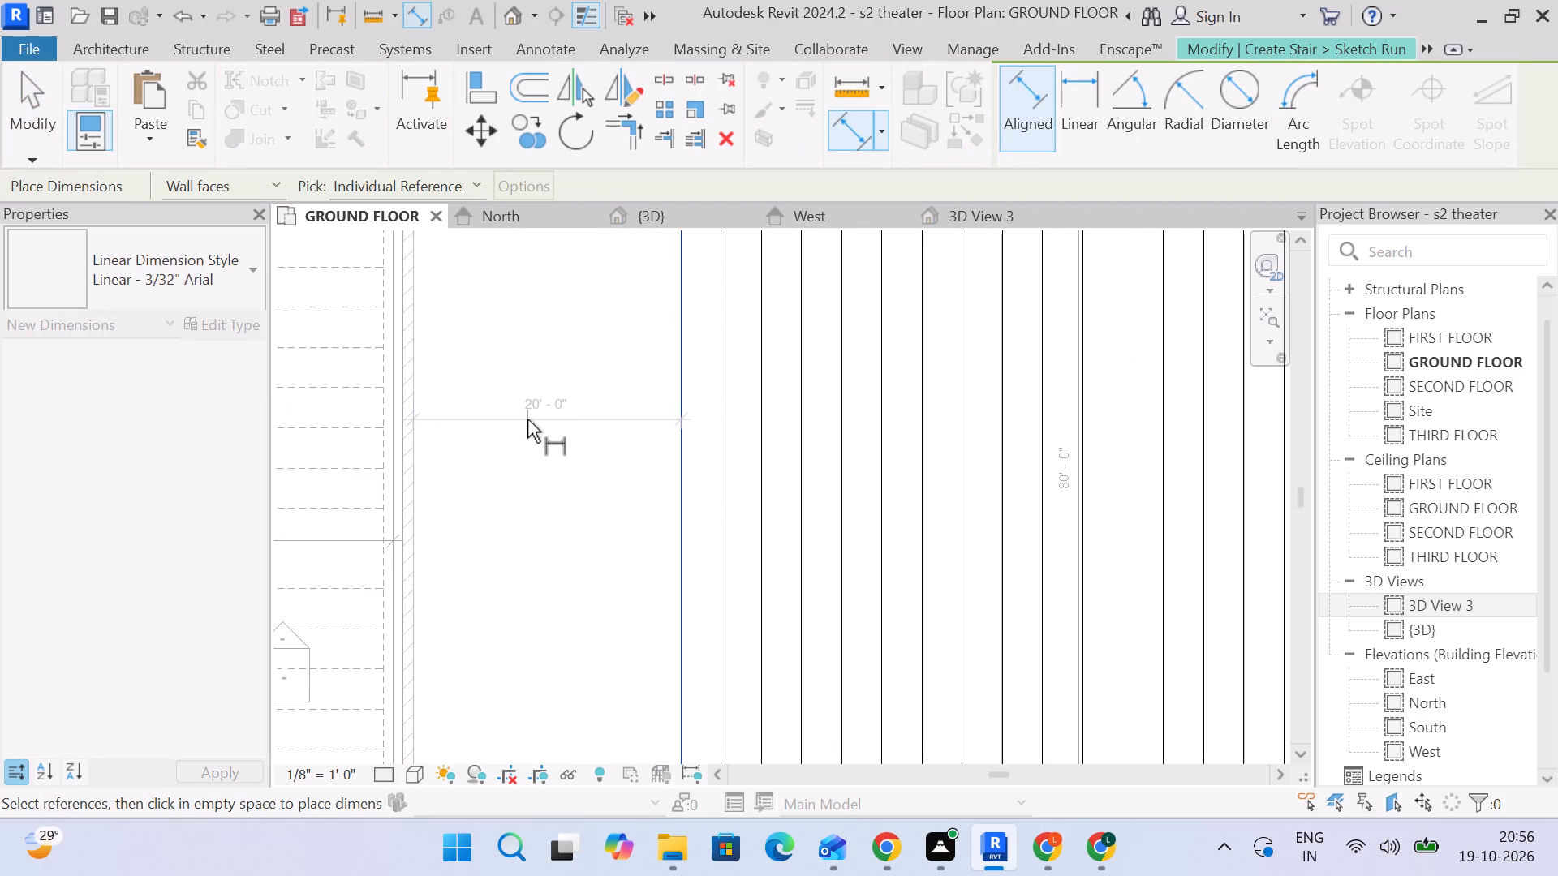
pyautogui.scroll(1, 527, 419)
pyautogui.press('Escape')
pyautogui.scroll(-5, 555, 427)
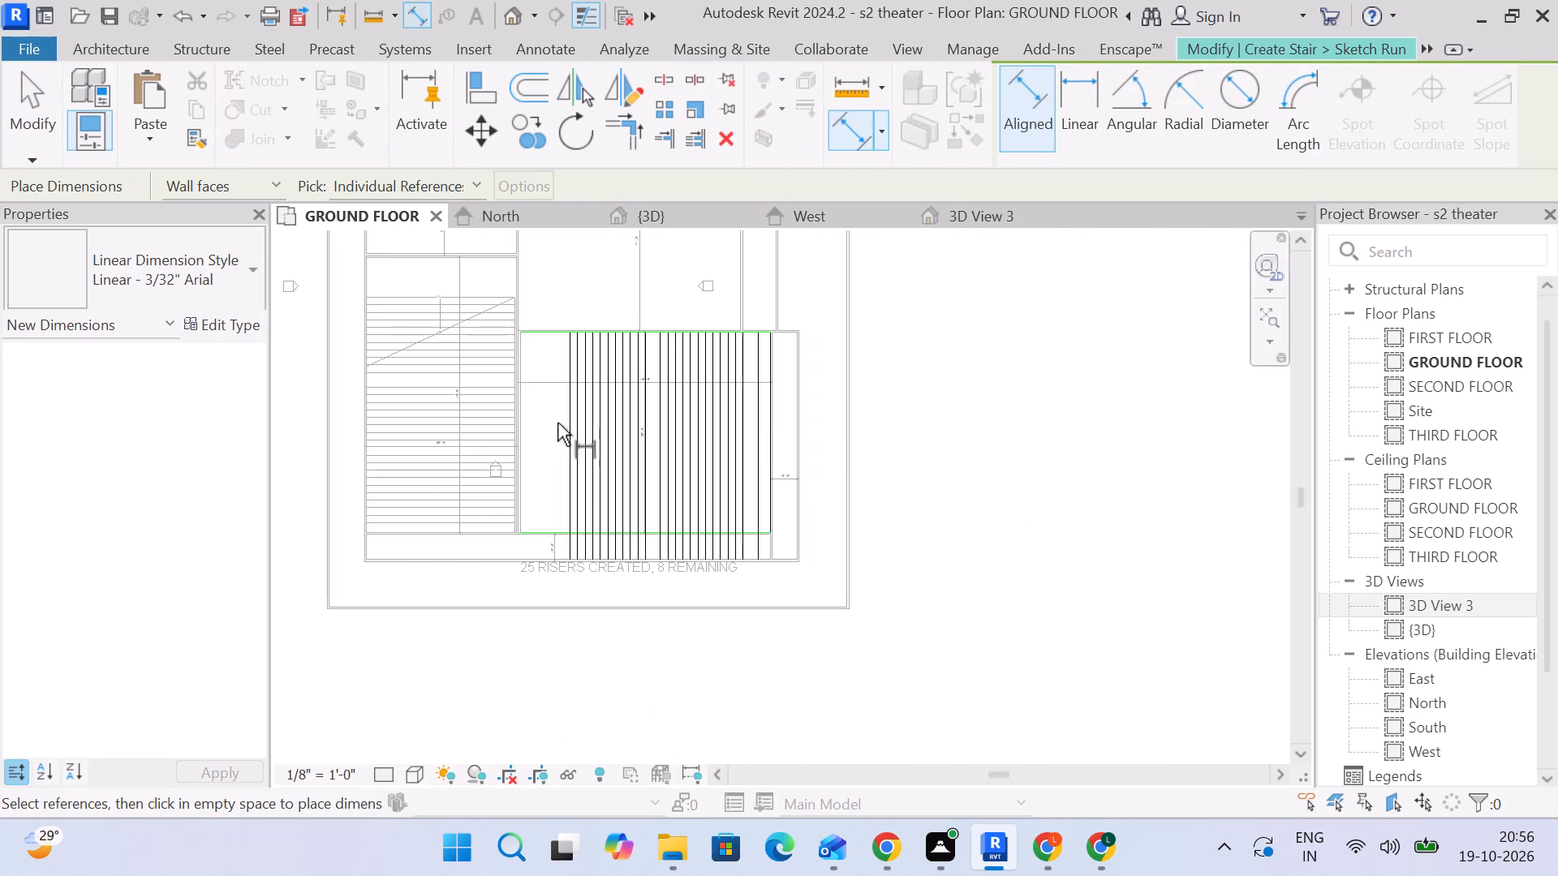
pyautogui.click(32, 119)
# Shorten the north boundary line to 80' 0" by moving its west end to the westernmost riser.
pyautogui.scroll(2, 664, 569)
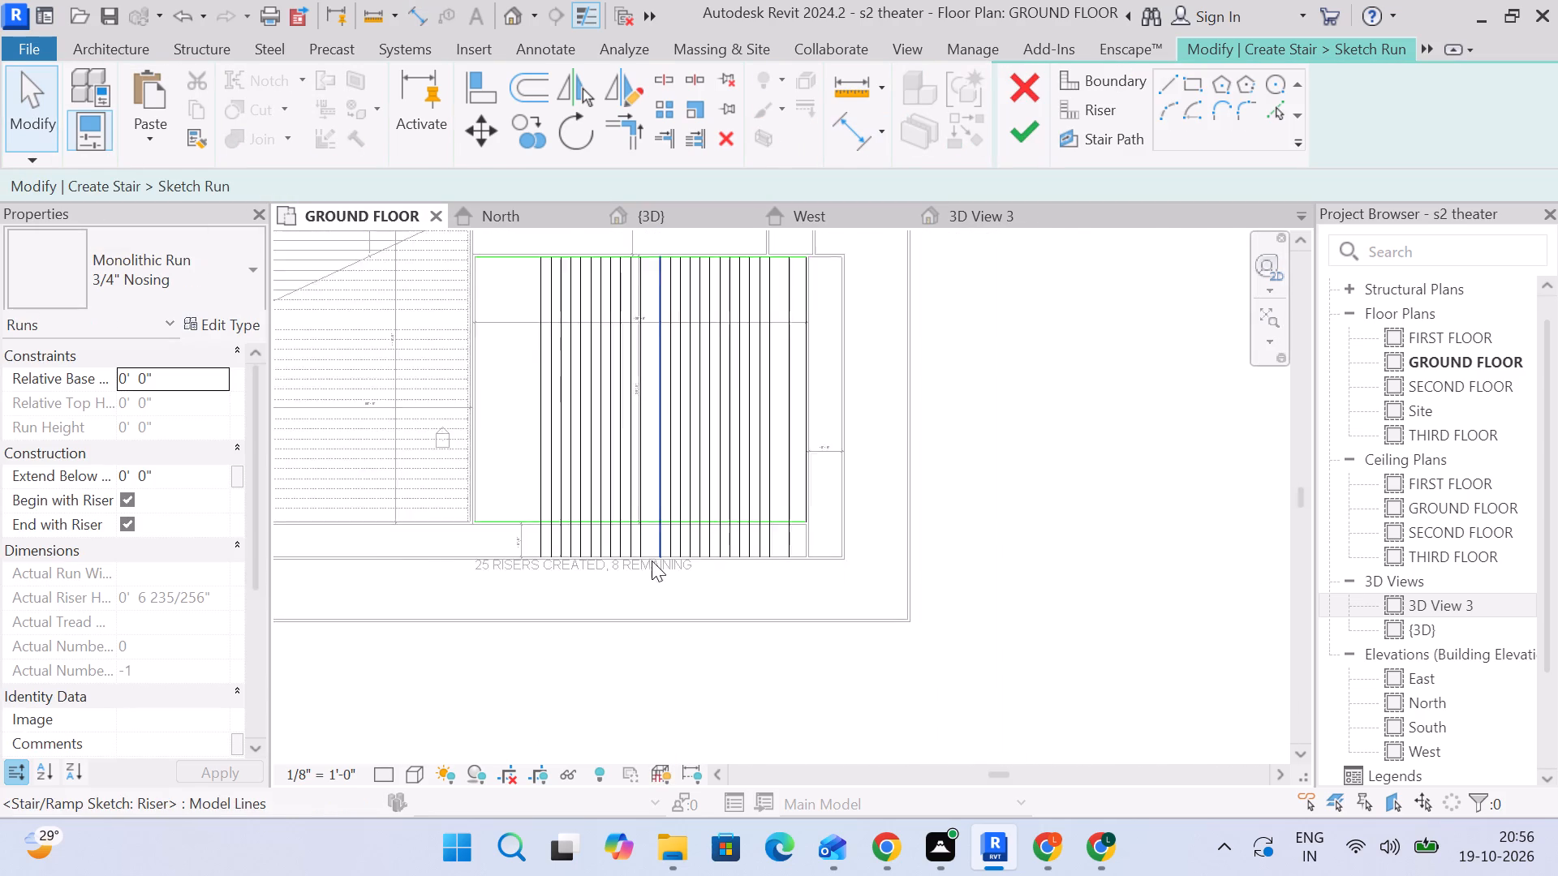
pyautogui.scroll(1, 652, 560)
pyautogui.scroll(1, 673, 461)
pyautogui.moveTo(673, 461); pyautogui.dragTo(673, 535, button='middle')
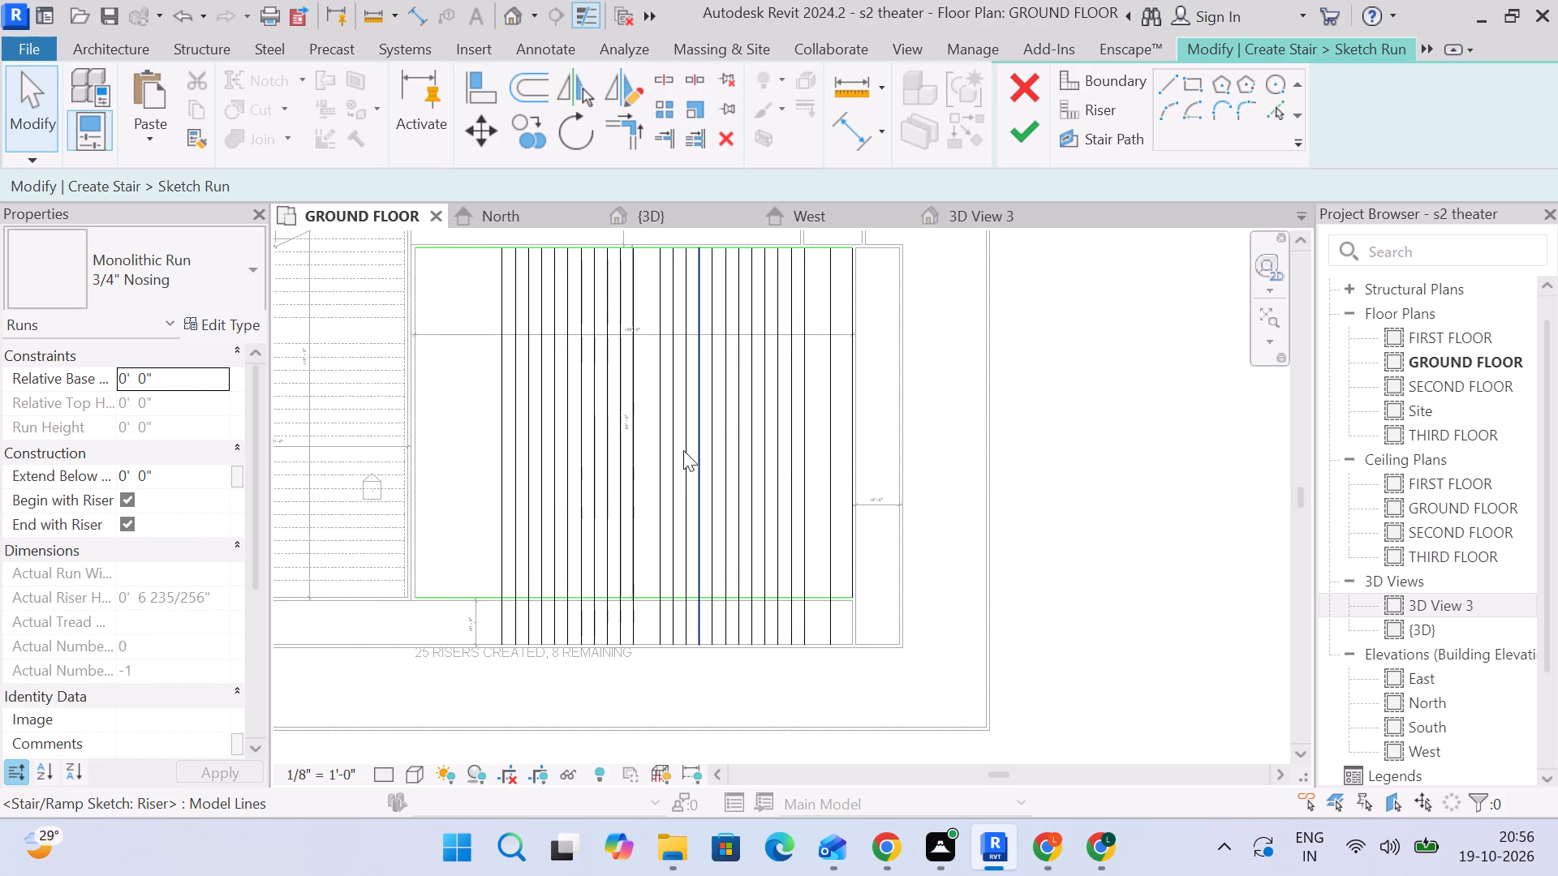
pyautogui.middleClick(643, 449)
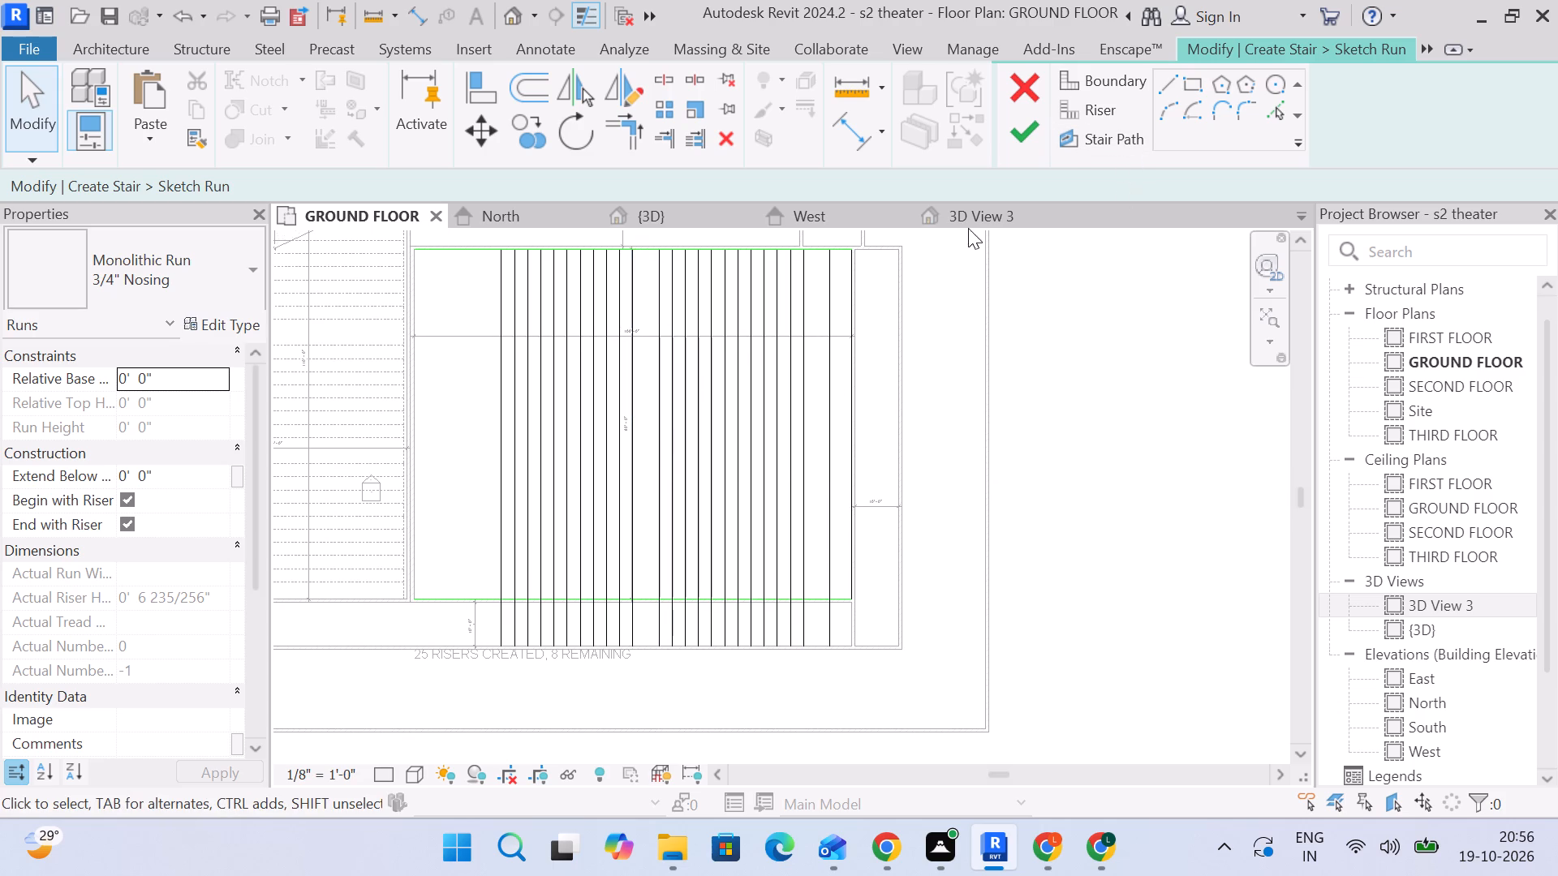
pyautogui.click(451, 252)
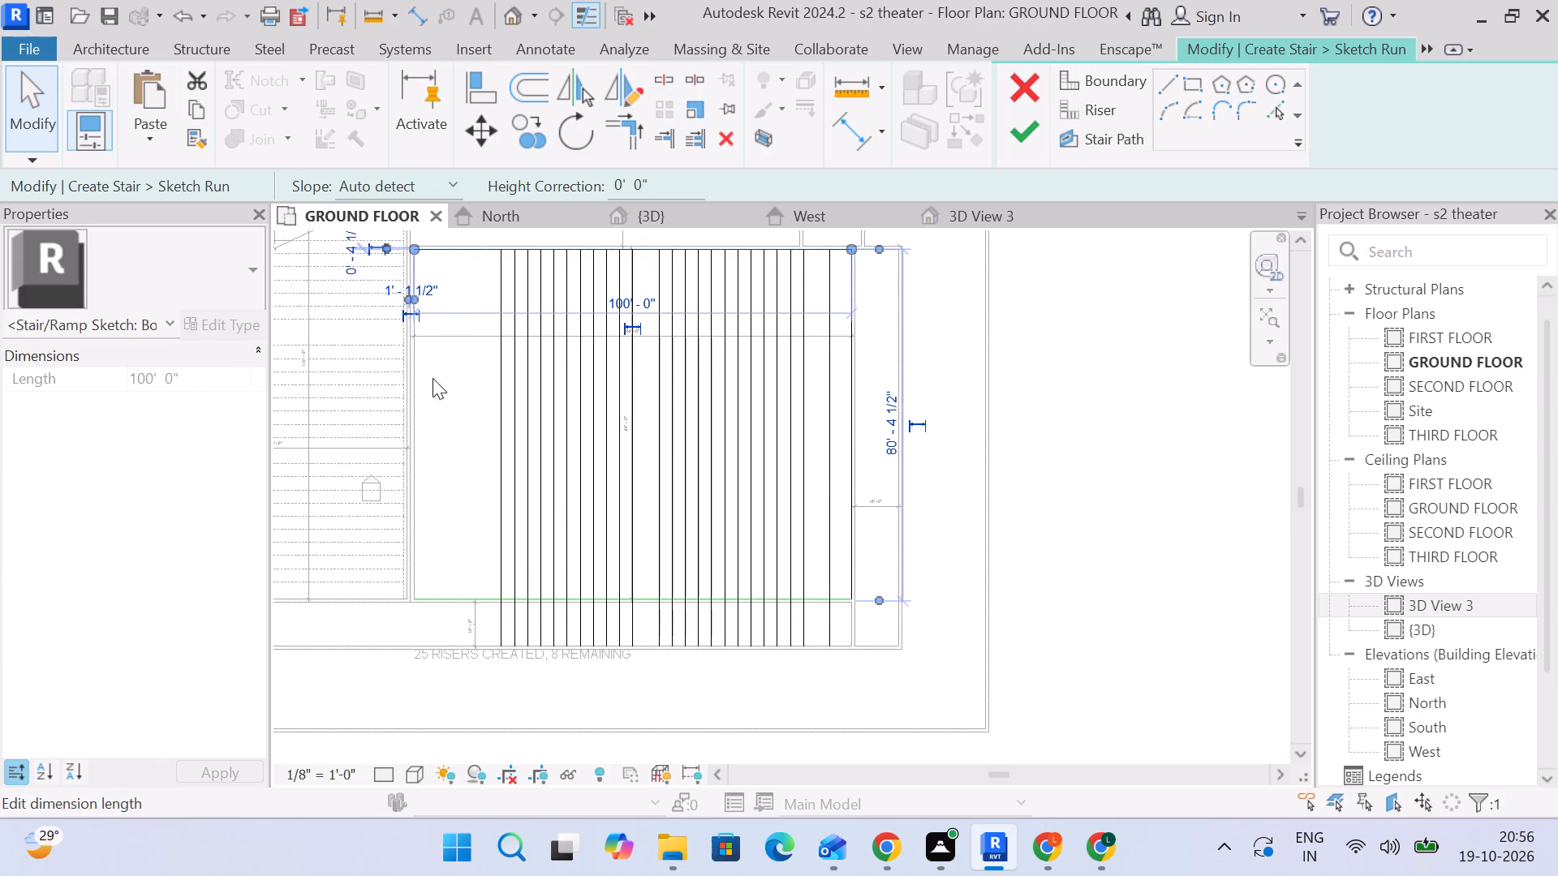
pyautogui.scroll(2, 411, 234)
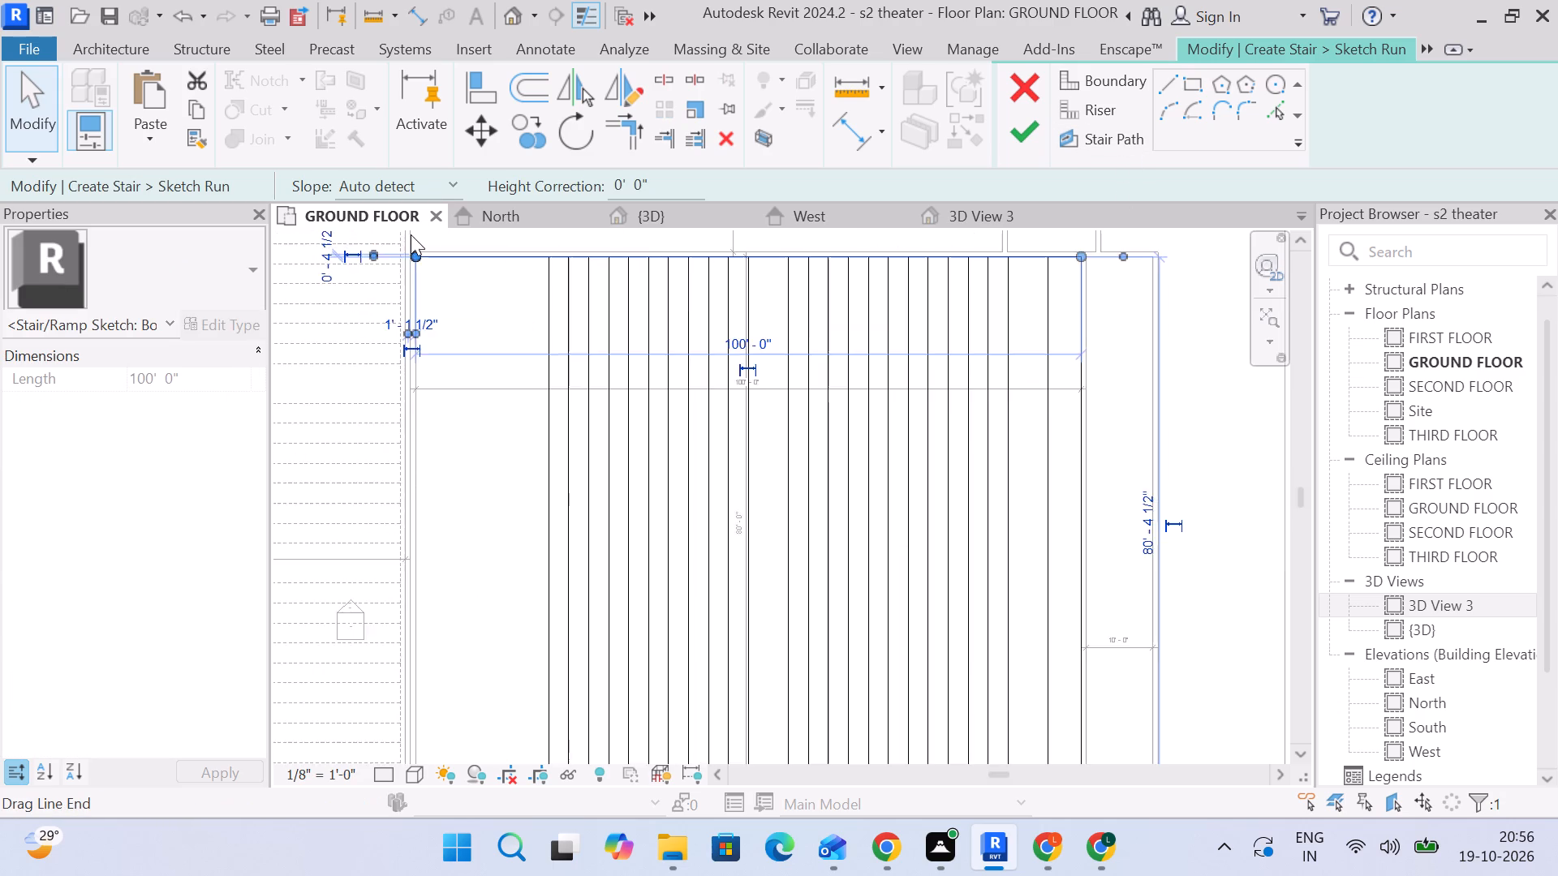
pyautogui.scroll(9, 411, 234)
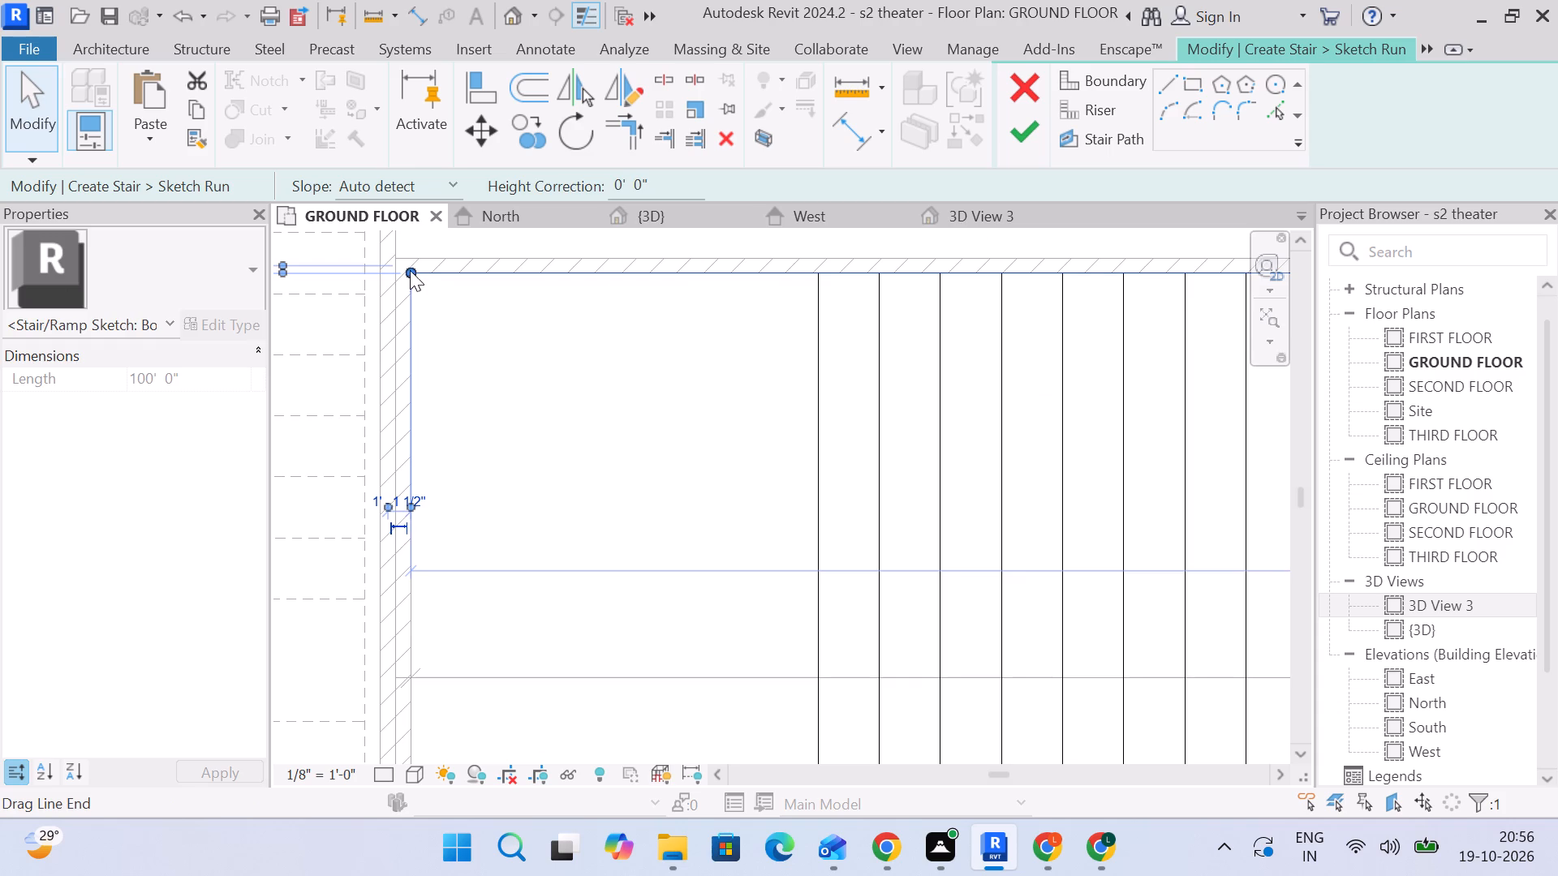
pyautogui.moveTo(410, 270); pyautogui.dragTo(818, 276)
# Shorten the south boundary line to 80' 0" by moving its west end to the westernmost riser.
pyautogui.scroll(-4, 798, 360)
pyautogui.moveTo(793, 413); pyautogui.dragTo(760, 297, button='middle')
pyautogui.scroll(-5, 774, 335)
pyautogui.moveTo(811, 542); pyautogui.dragTo(811, 353, button='middle')
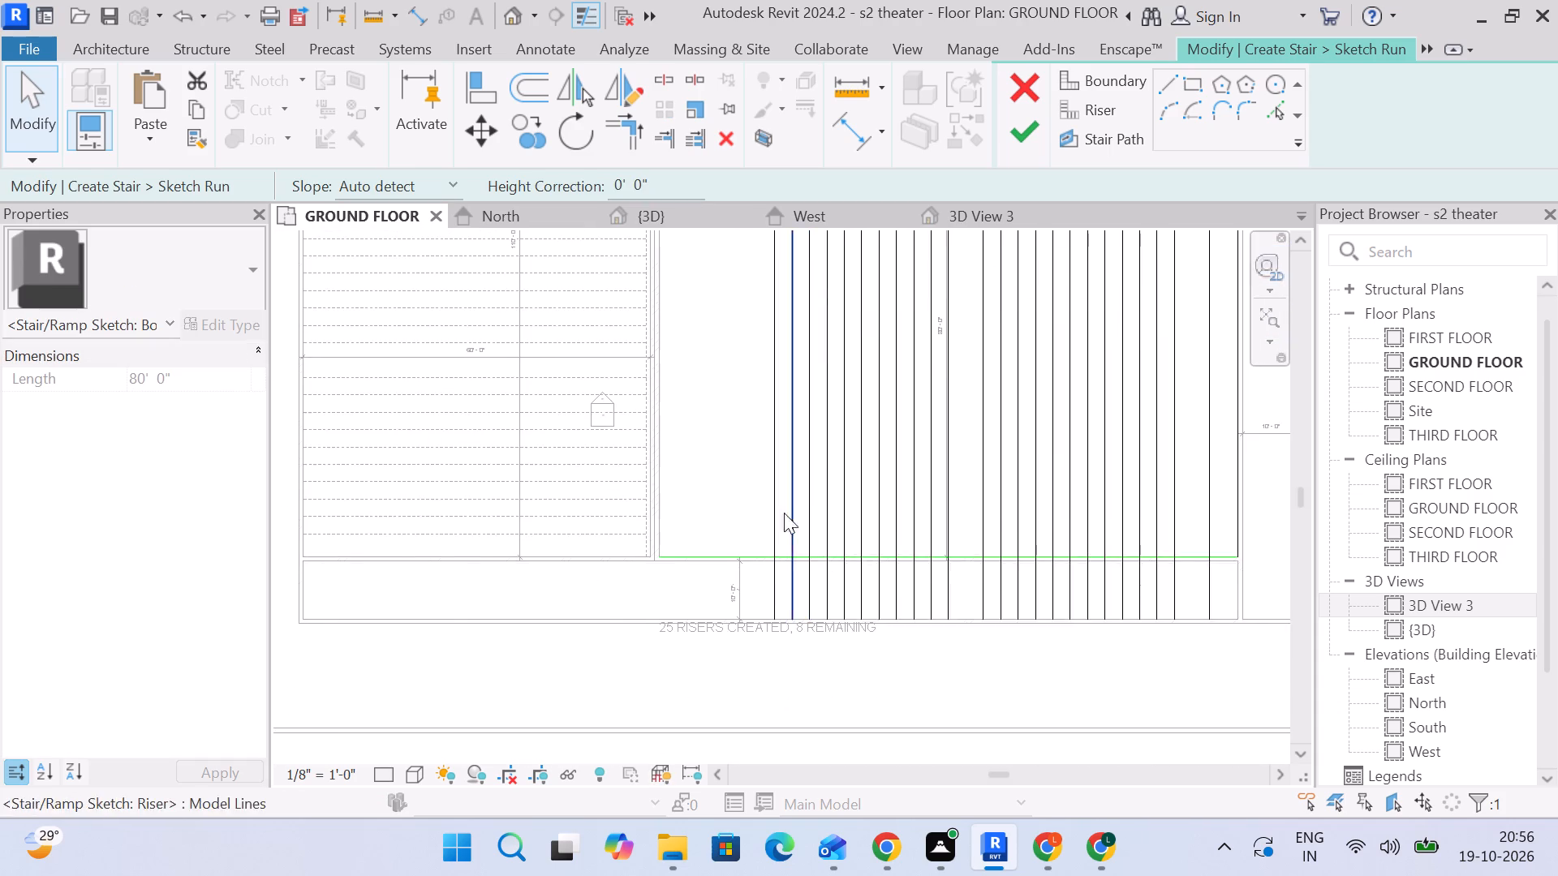
pyautogui.moveTo(789, 539); pyautogui.dragTo(804, 422, button='middle')
pyautogui.scroll(4, 716, 461)
pyautogui.click(713, 428)
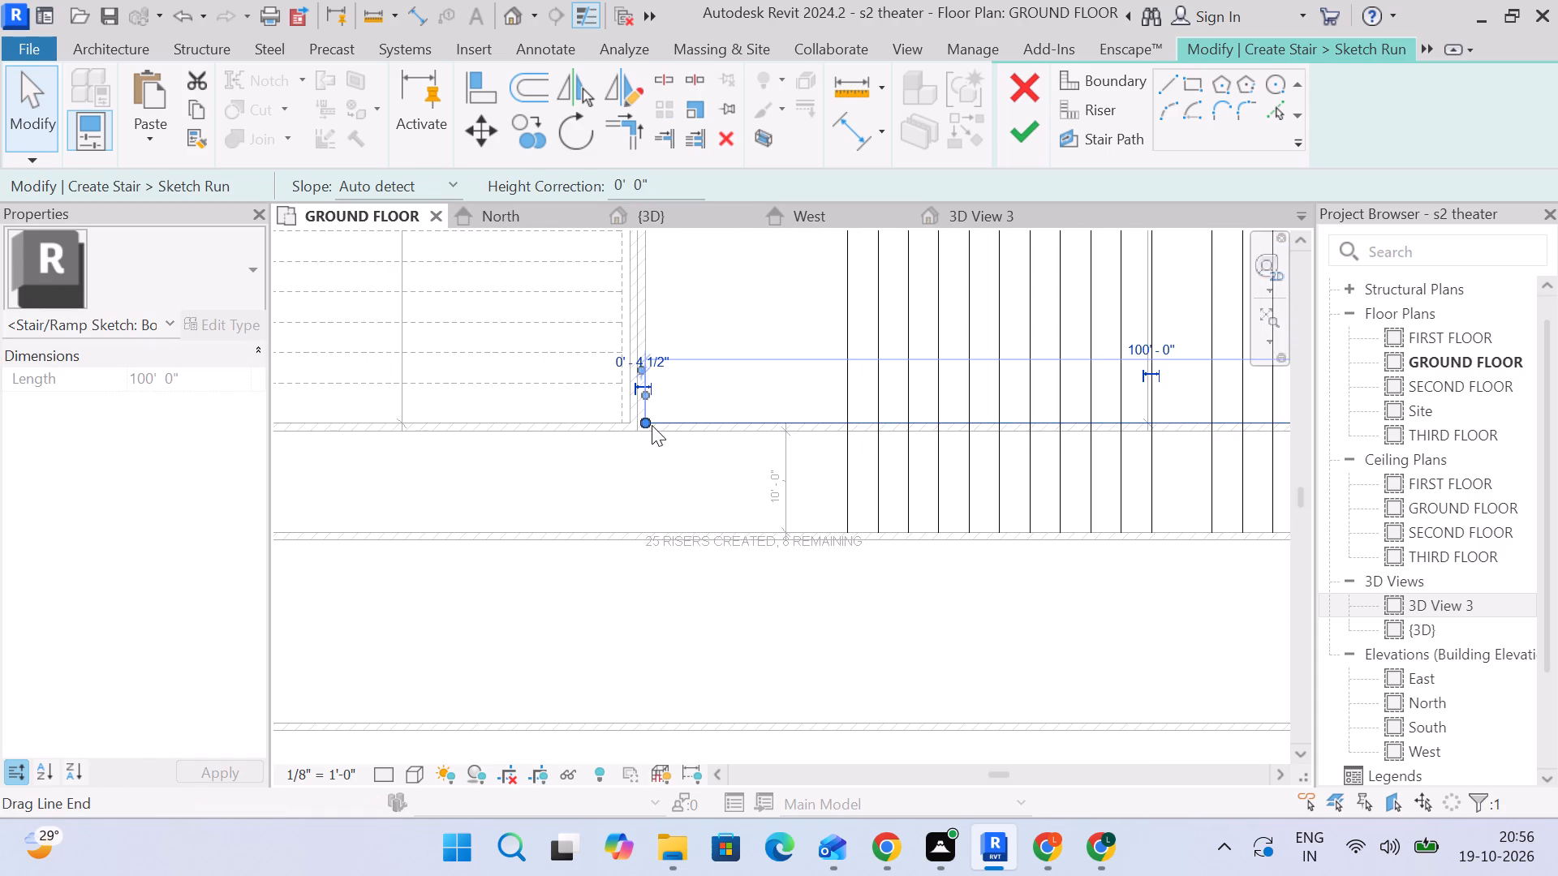
pyautogui.moveTo(640, 420); pyautogui.dragTo(843, 420)
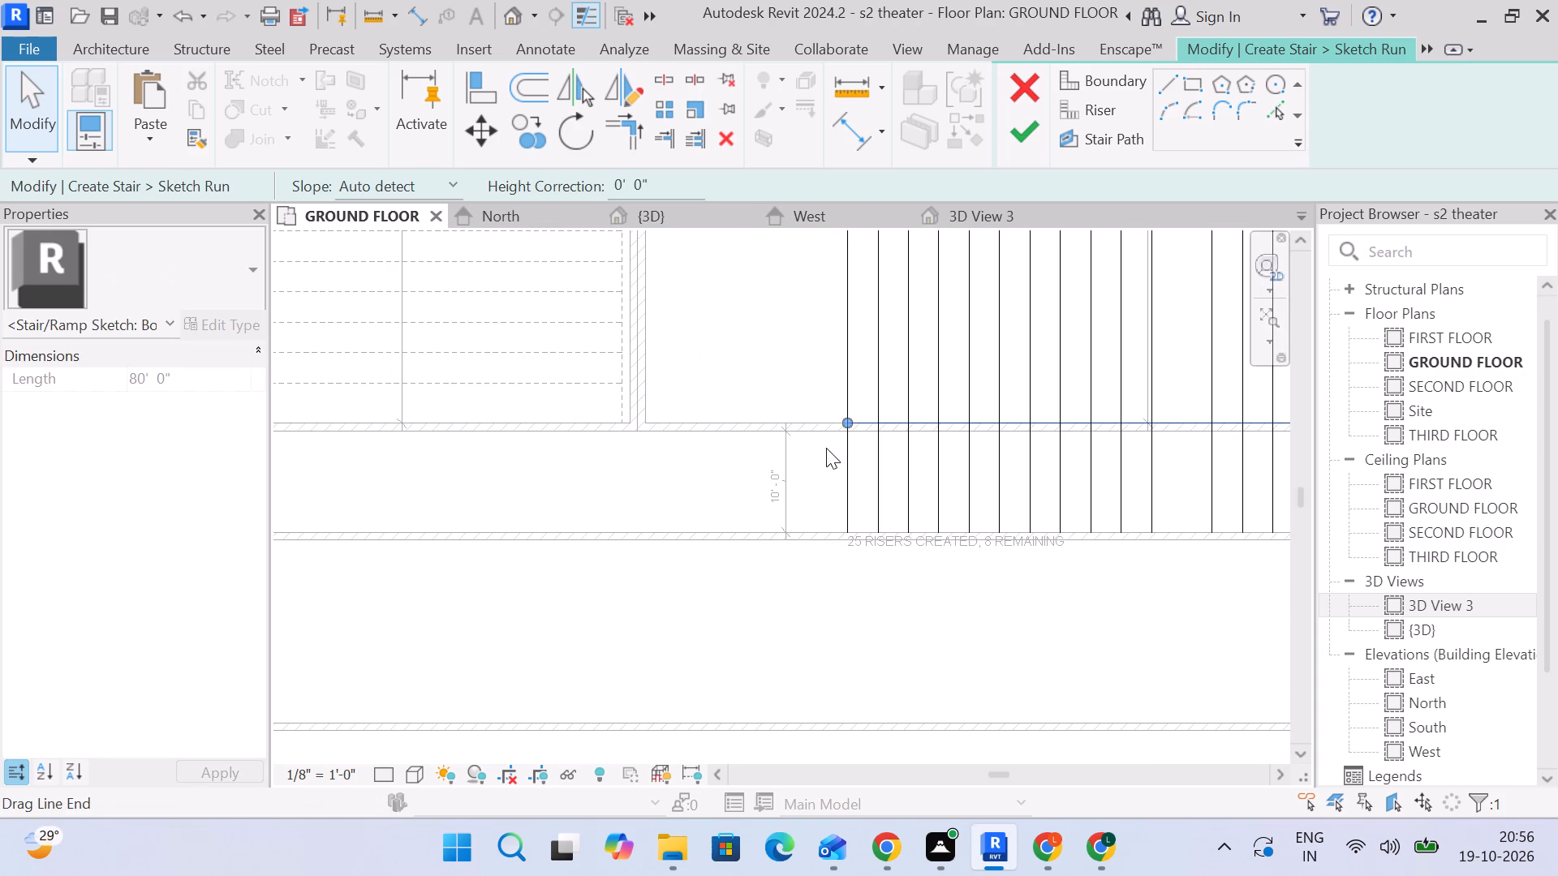
pyautogui.click(732, 344)
# Shorten the riser 5' 0" from the east wall to 80' 0", ending its south end on the south boundary line.
pyautogui.scroll(-5, 738, 342)
pyautogui.moveTo(780, 374); pyautogui.dragTo(712, 530, button='middle')
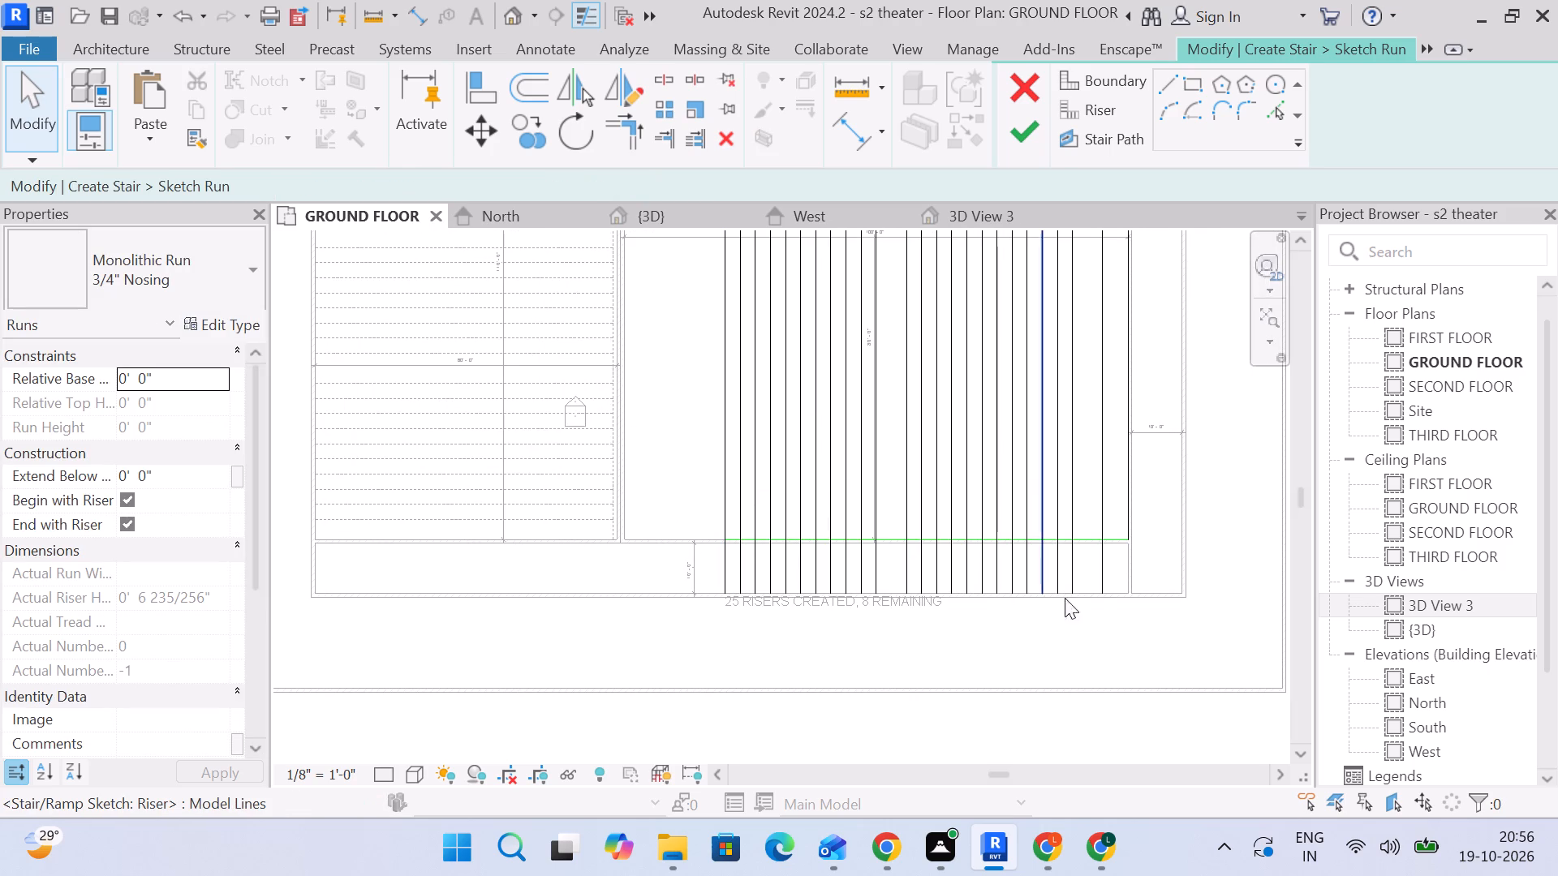
pyautogui.scroll(3, 1120, 543)
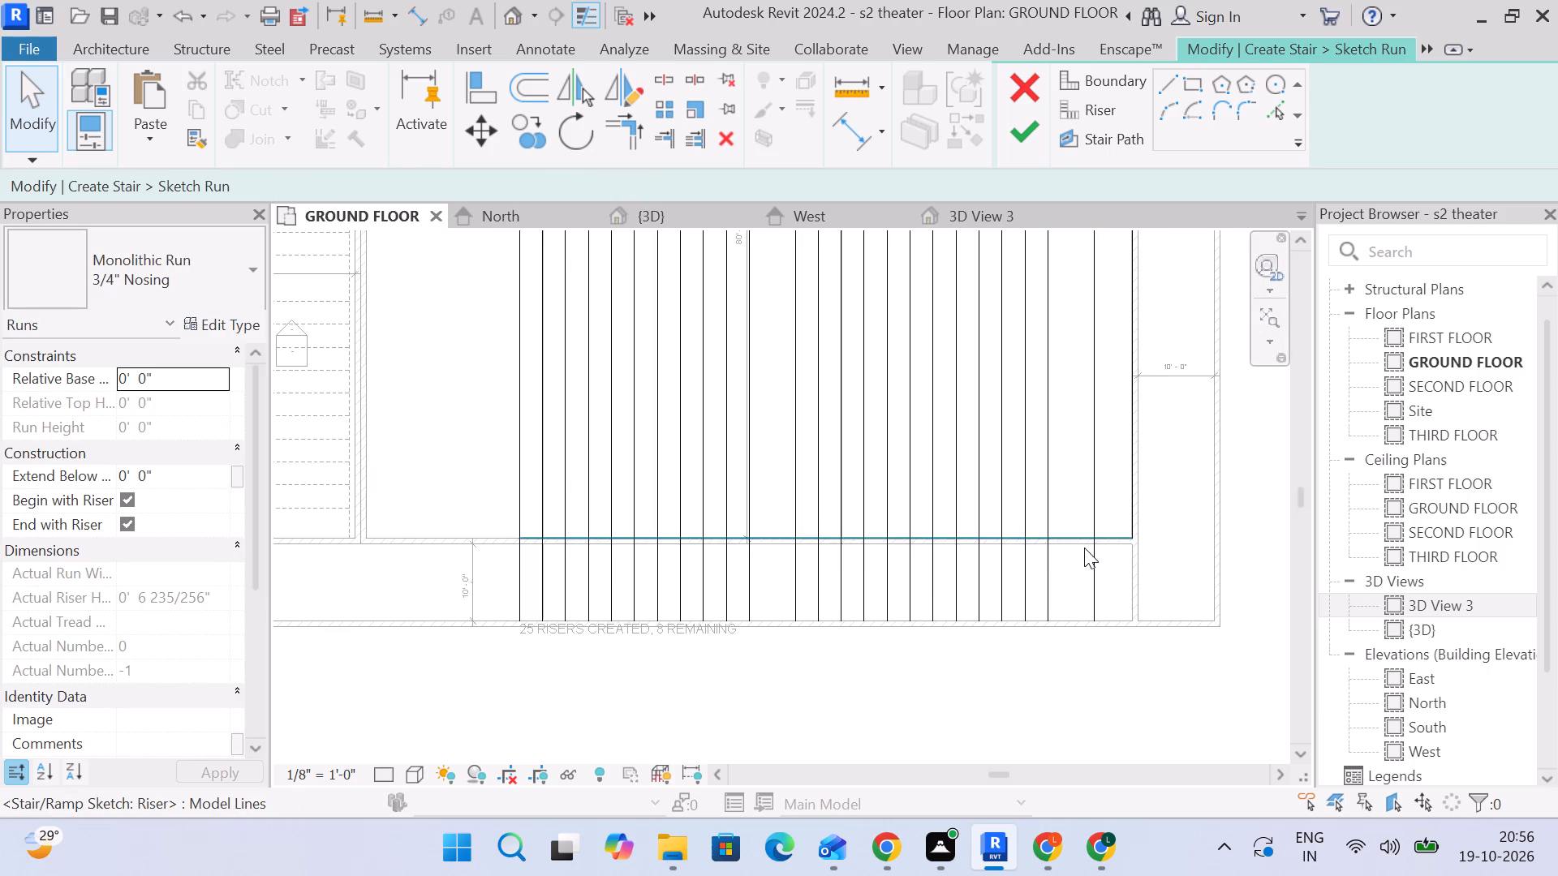
pyautogui.moveTo(1121, 586); pyautogui.dragTo(504, 586)
pyautogui.press('Escape')
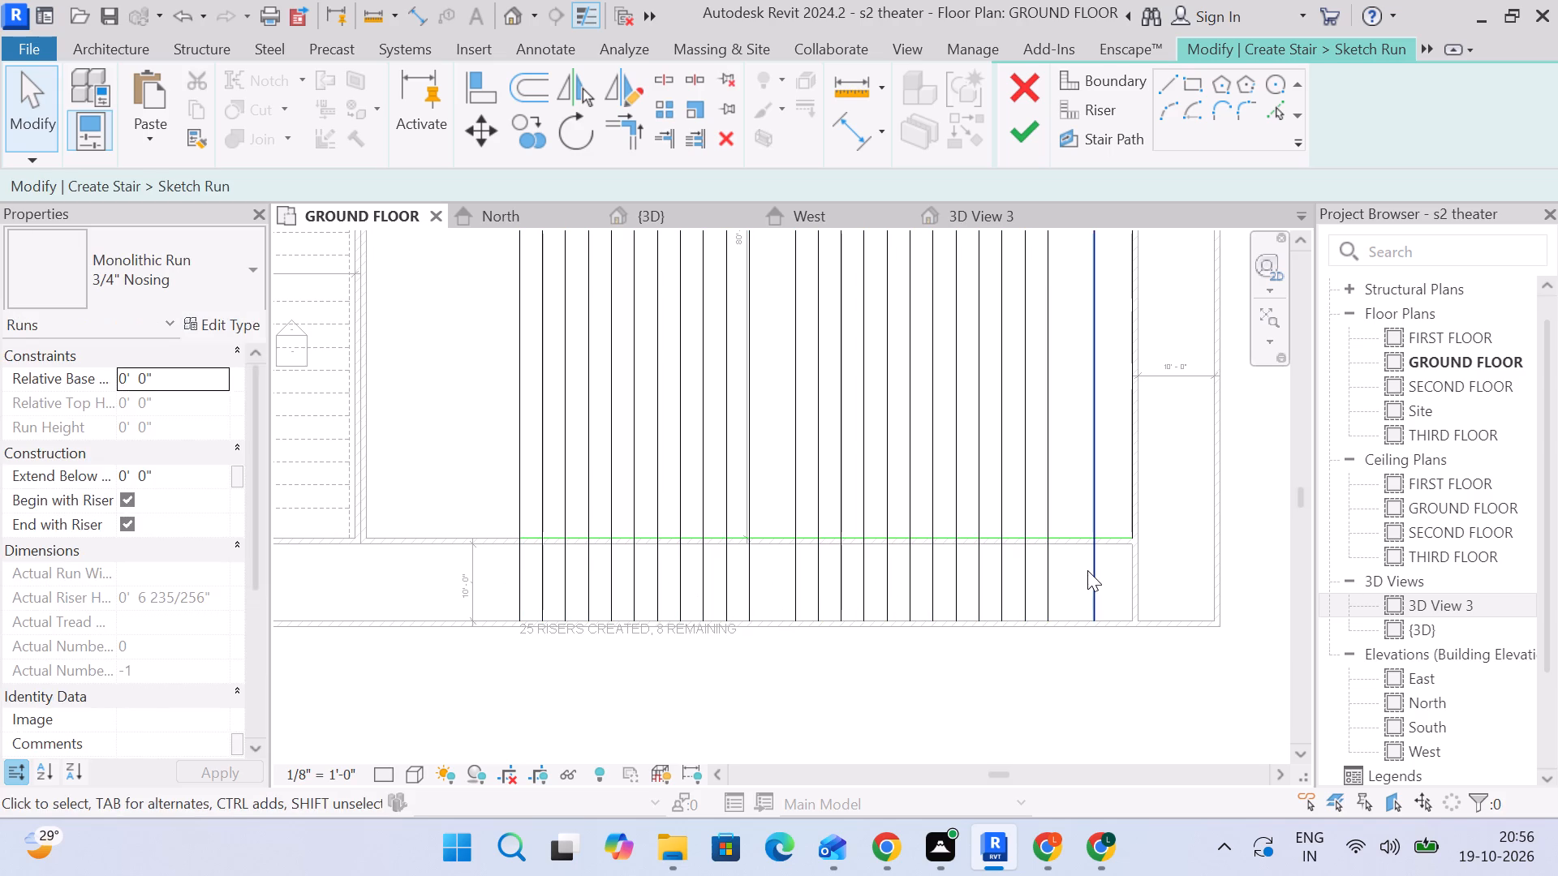
pyautogui.click(1089, 570)
pyautogui.scroll(3, 1091, 625)
pyautogui.moveTo(1095, 612); pyautogui.dragTo(1094, 609)
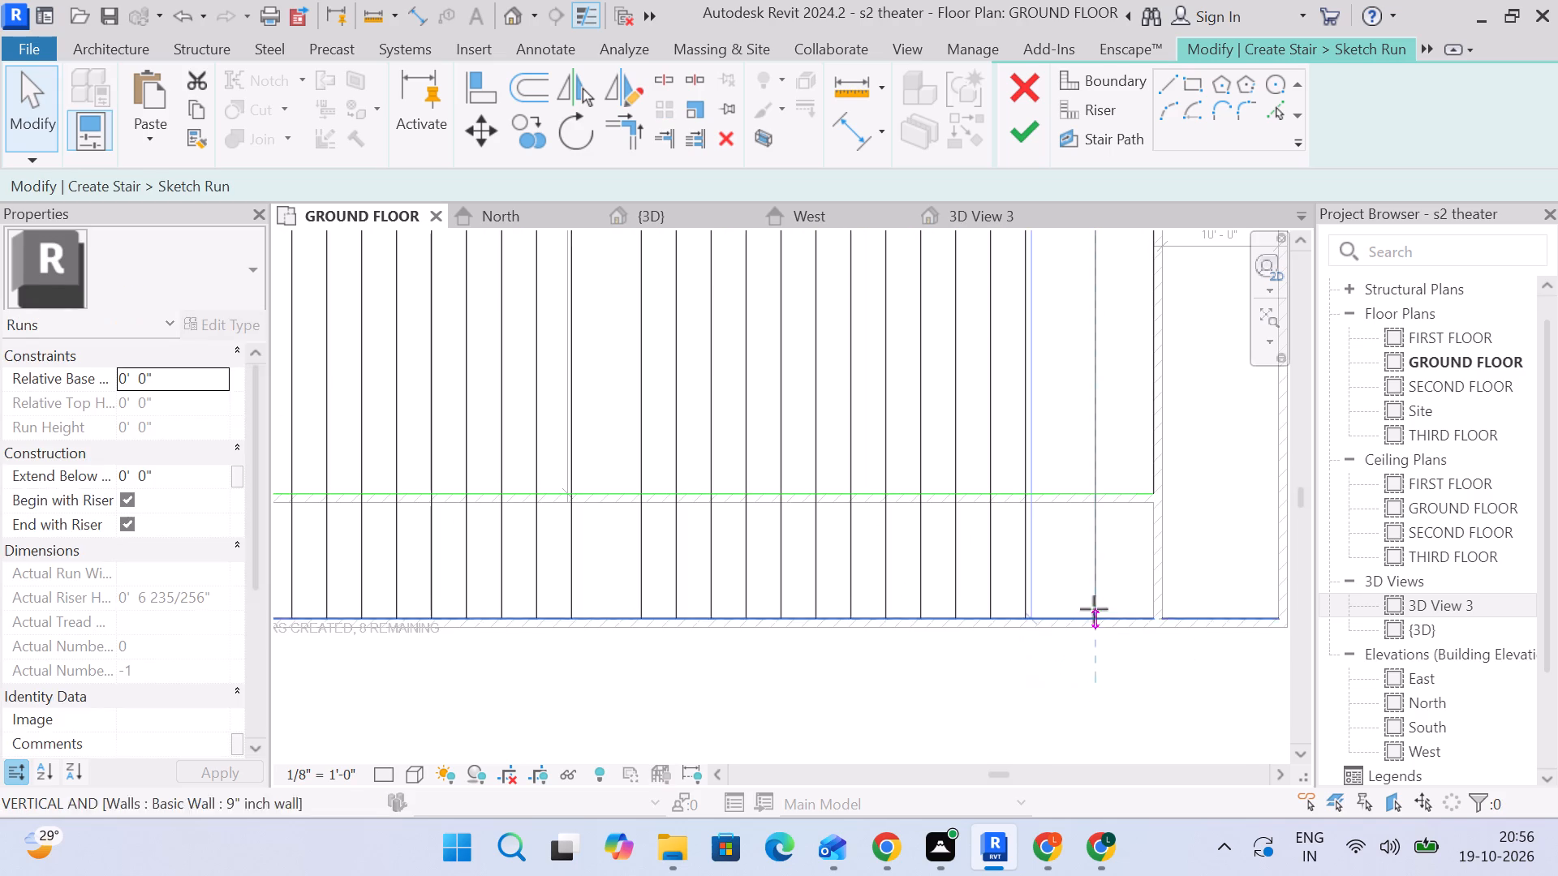
pyautogui.moveTo(1094, 609); pyautogui.dragTo(1097, 503)
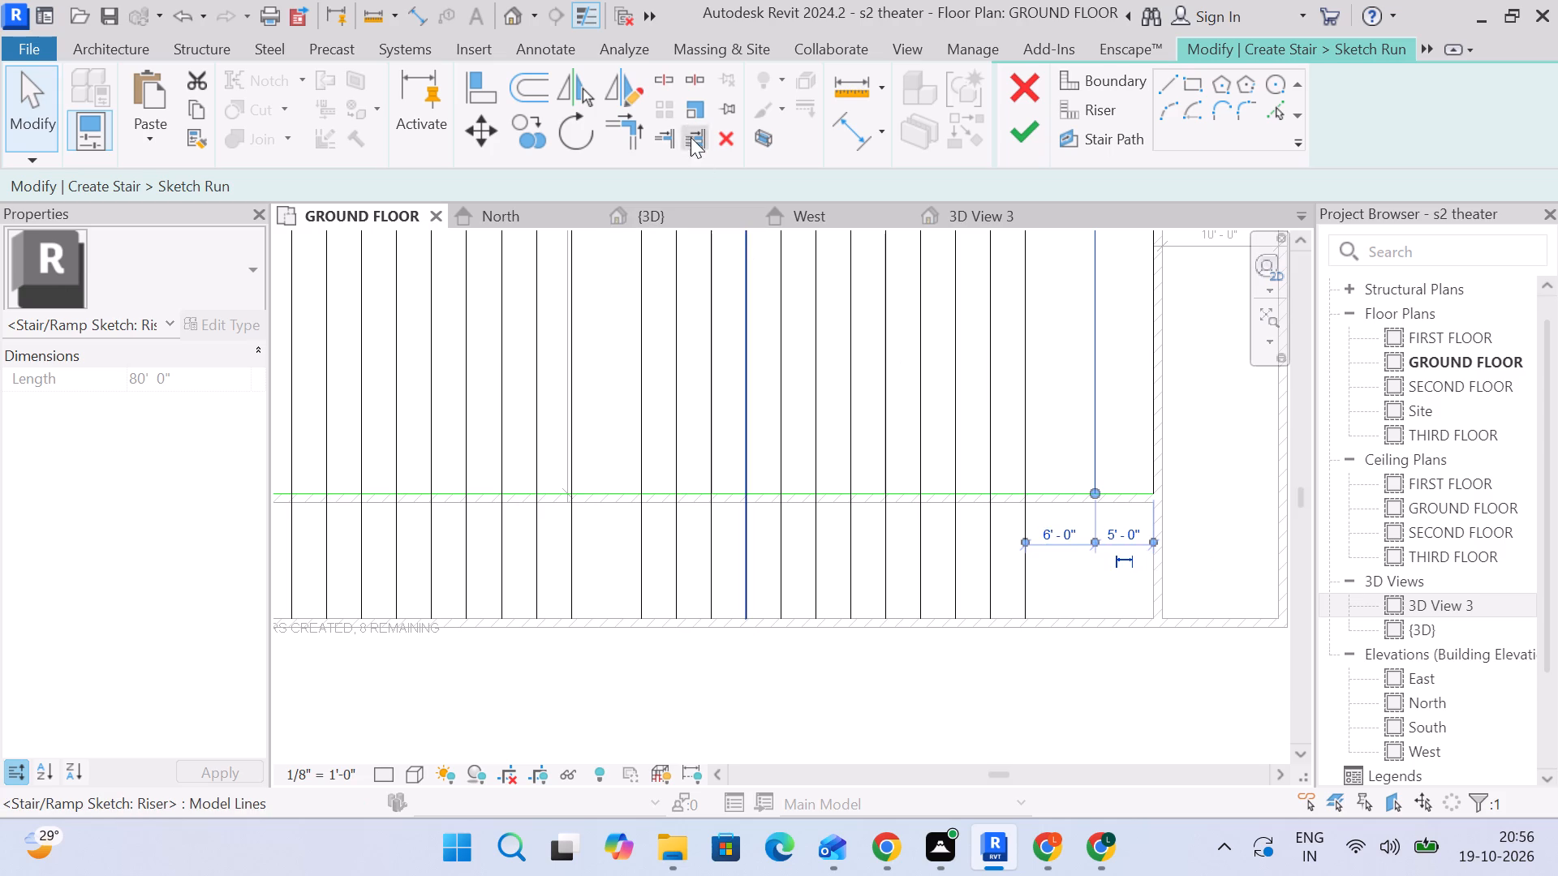
# Split the eleven risers west of the wide riser gap where each one crosses the south boundary line.
pyautogui.click(674, 88)
pyautogui.moveTo(548, 458); pyautogui.dragTo(777, 458, button='middle')
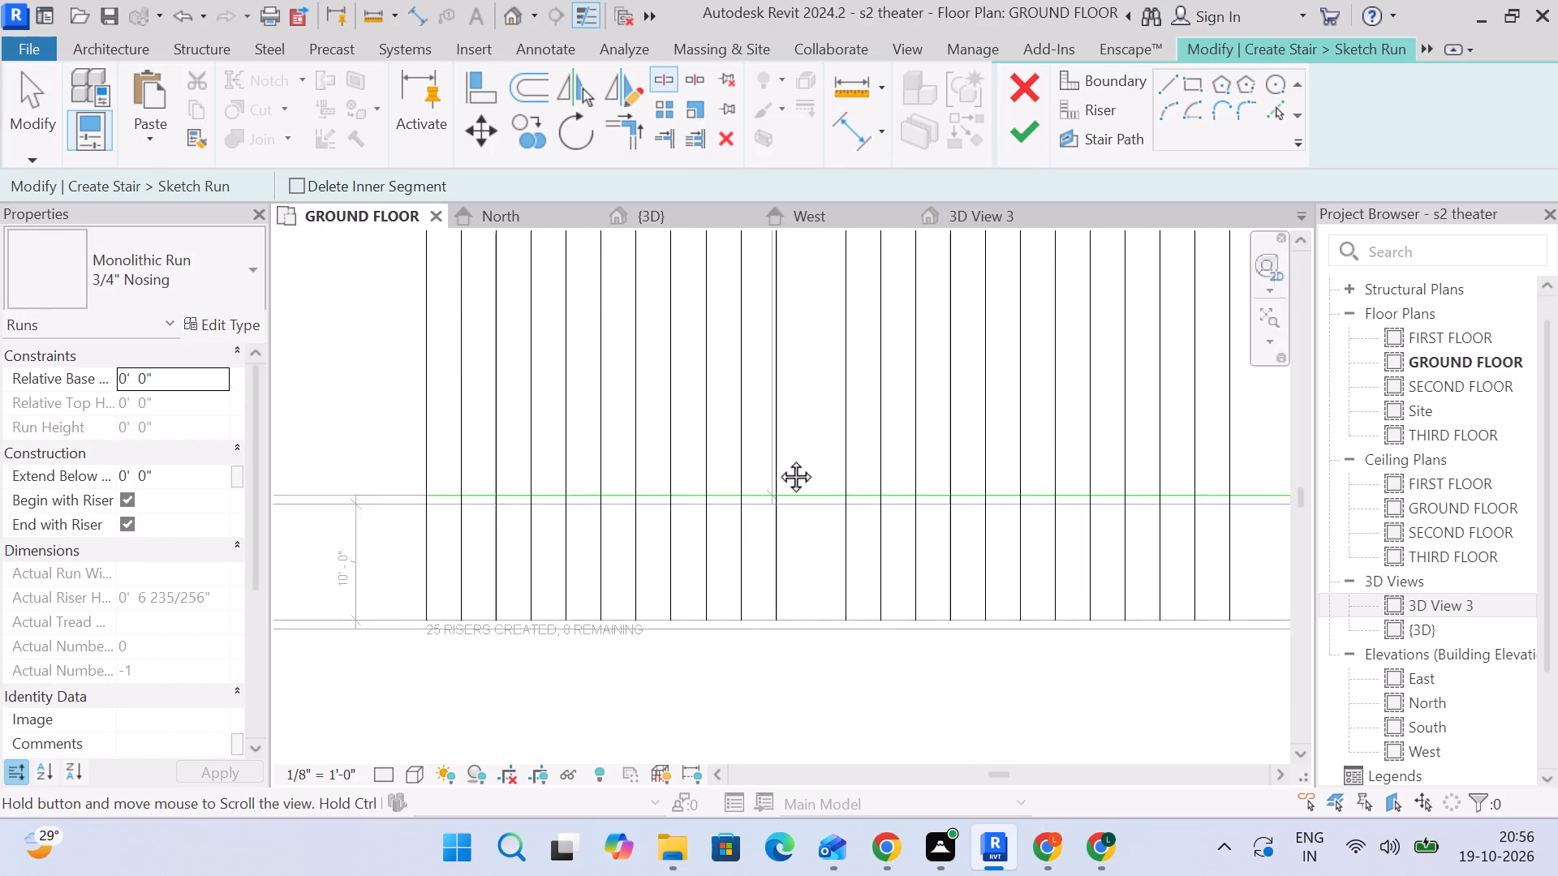
pyautogui.moveTo(777, 458); pyautogui.dragTo(811, 456, button='middle')
pyautogui.scroll(4, 454, 493)
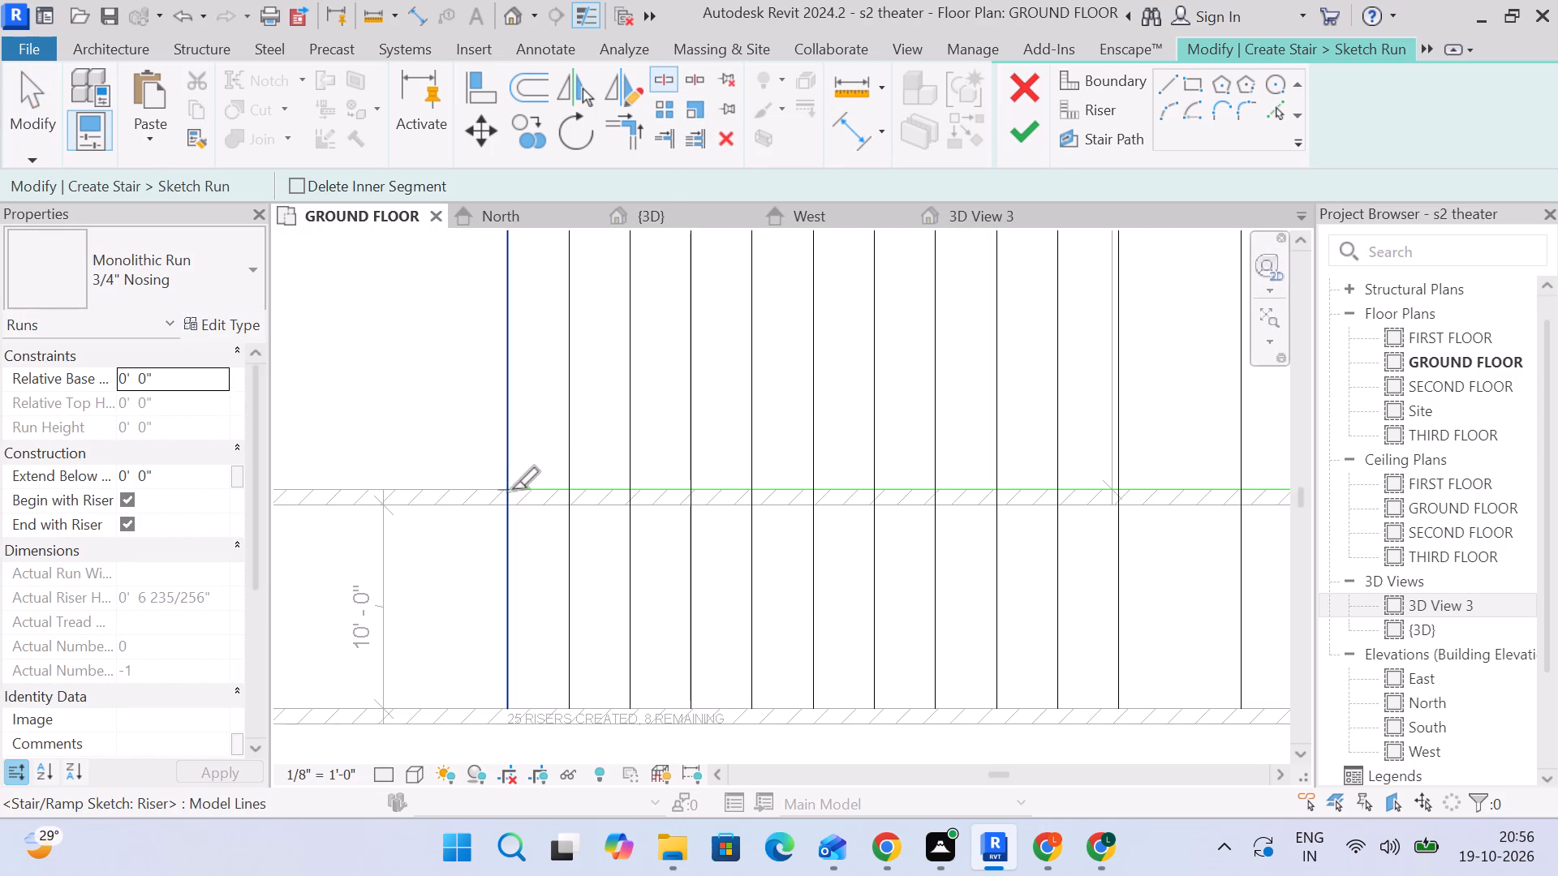
pyautogui.click(511, 489)
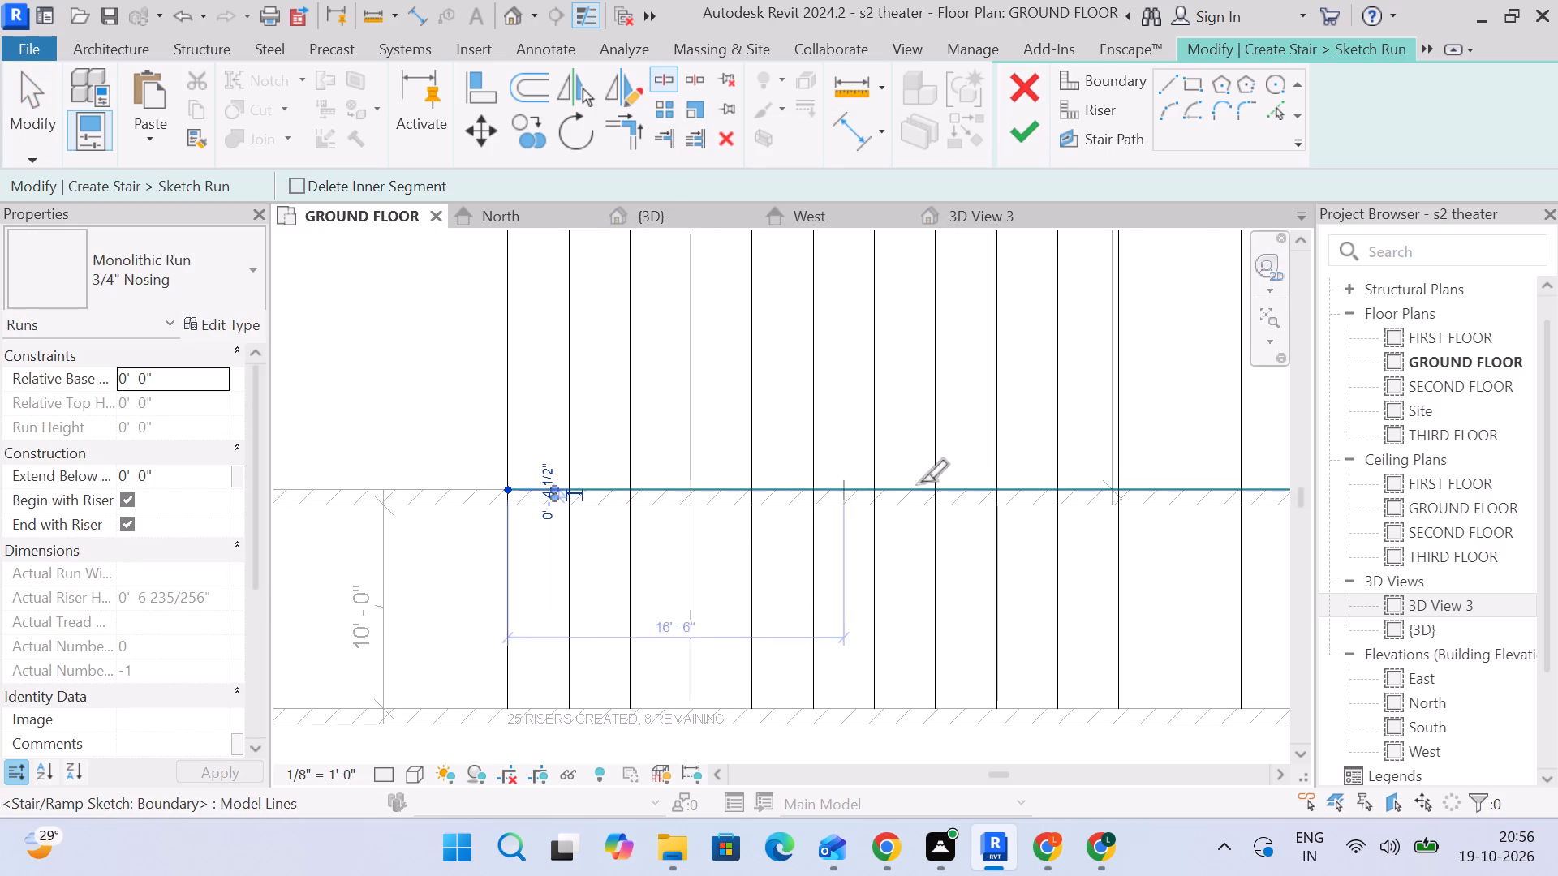
pyautogui.scroll(8, 575, 478)
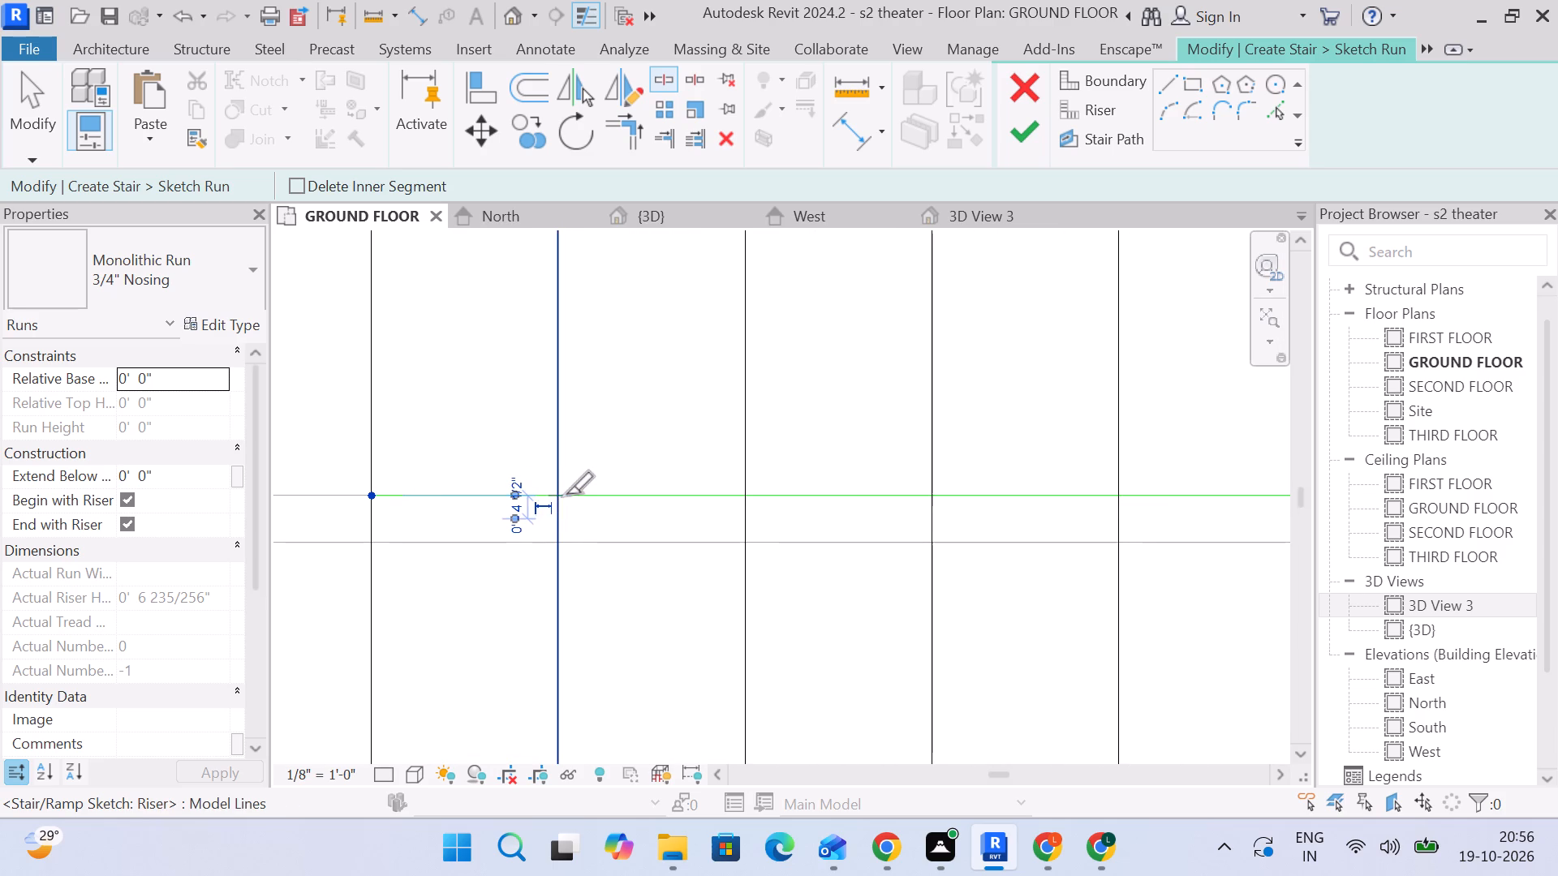
pyautogui.moveTo(557, 493); pyautogui.dragTo(568, 496)
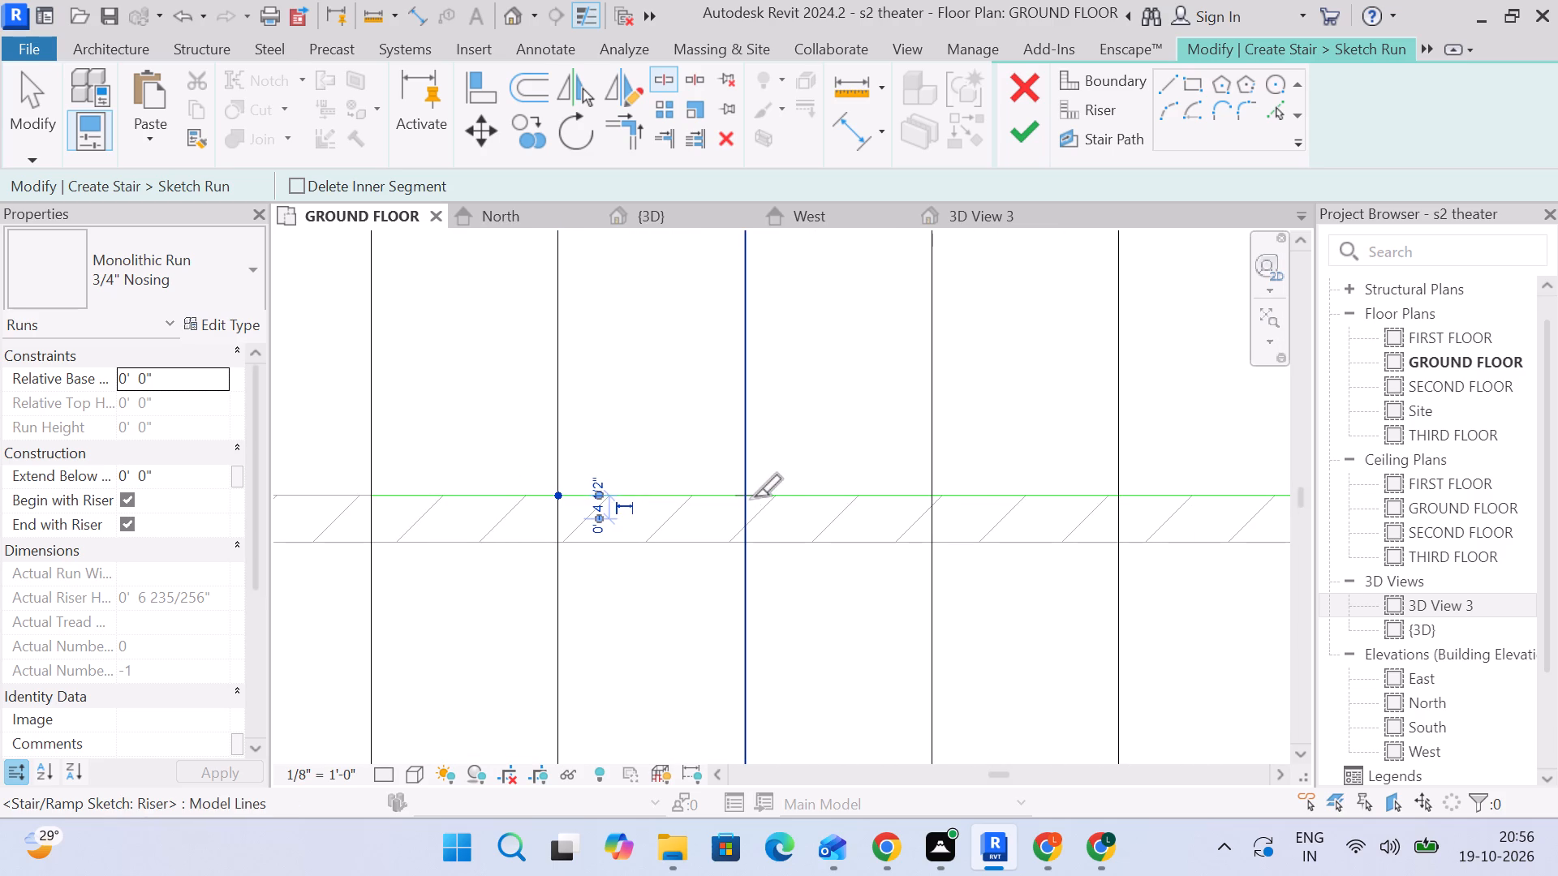
pyautogui.click(754, 496)
pyautogui.click(936, 496)
pyautogui.moveTo(1007, 499); pyautogui.dragTo(953, 490, button='middle')
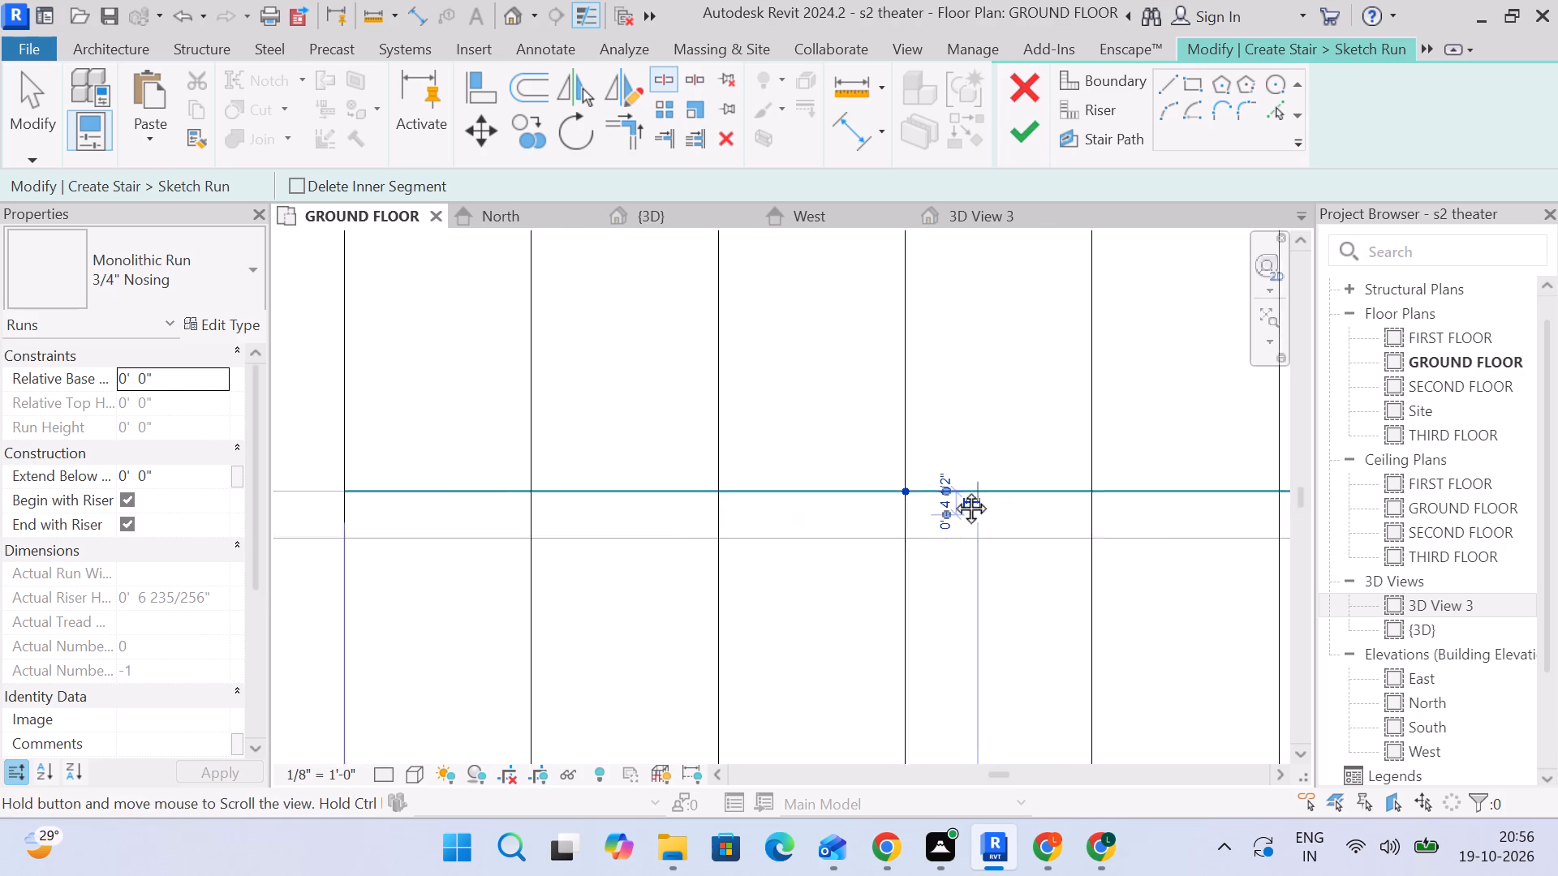
pyautogui.moveTo(953, 490); pyautogui.dragTo(802, 468, button='middle')
pyautogui.click(916, 460)
pyautogui.moveTo(1002, 469); pyautogui.dragTo(884, 462, button='middle')
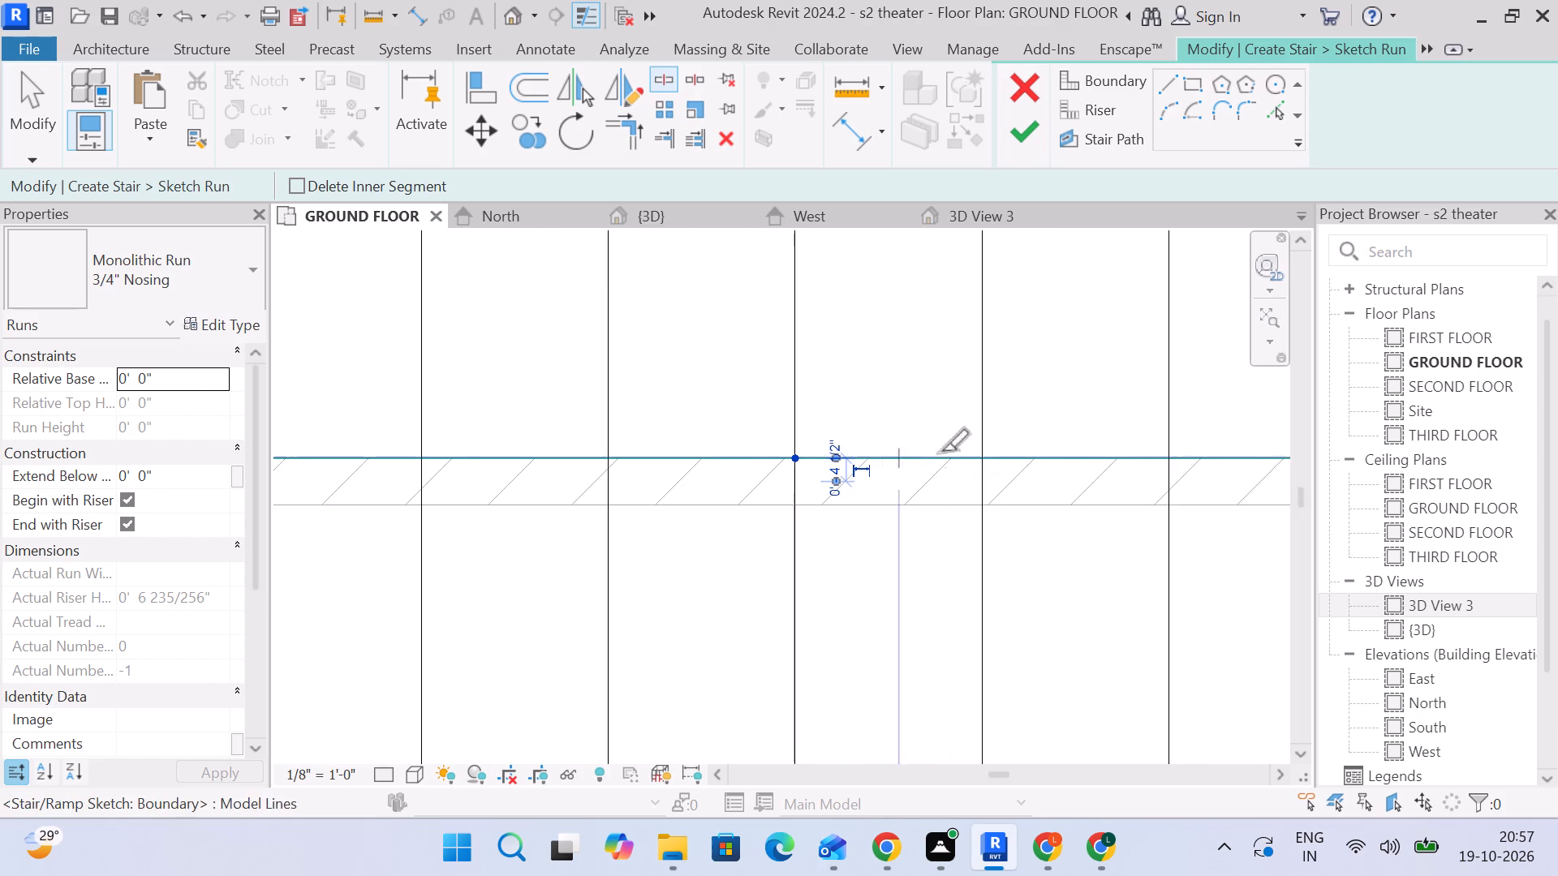
pyautogui.click(980, 456)
pyautogui.moveTo(1093, 452); pyautogui.dragTo(833, 442, button='middle')
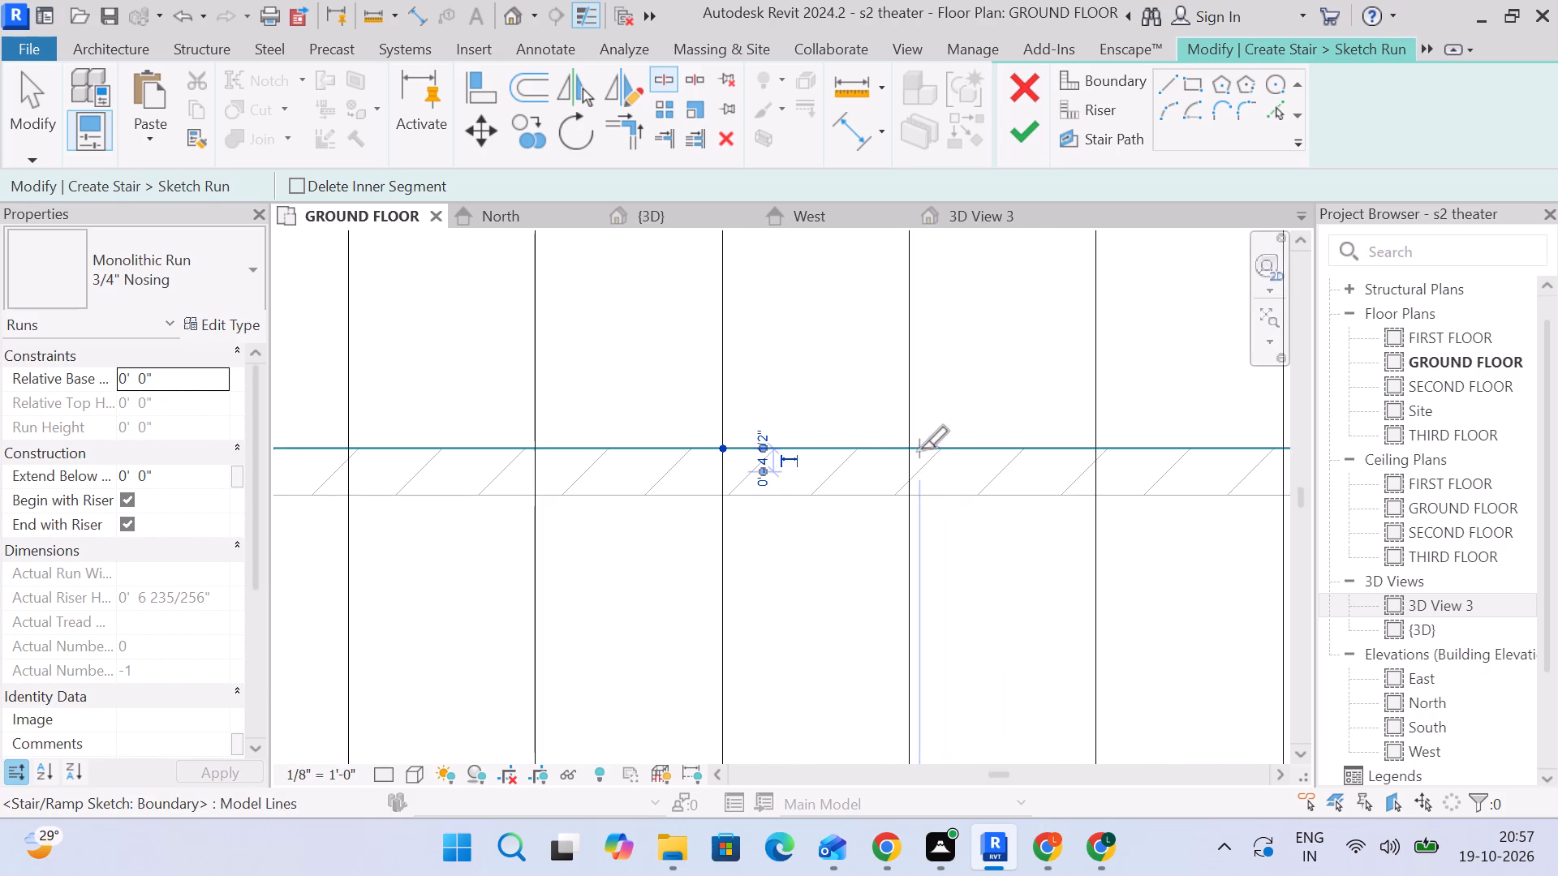
pyautogui.click(905, 449)
pyautogui.moveTo(1007, 460); pyautogui.dragTo(820, 436, button='middle')
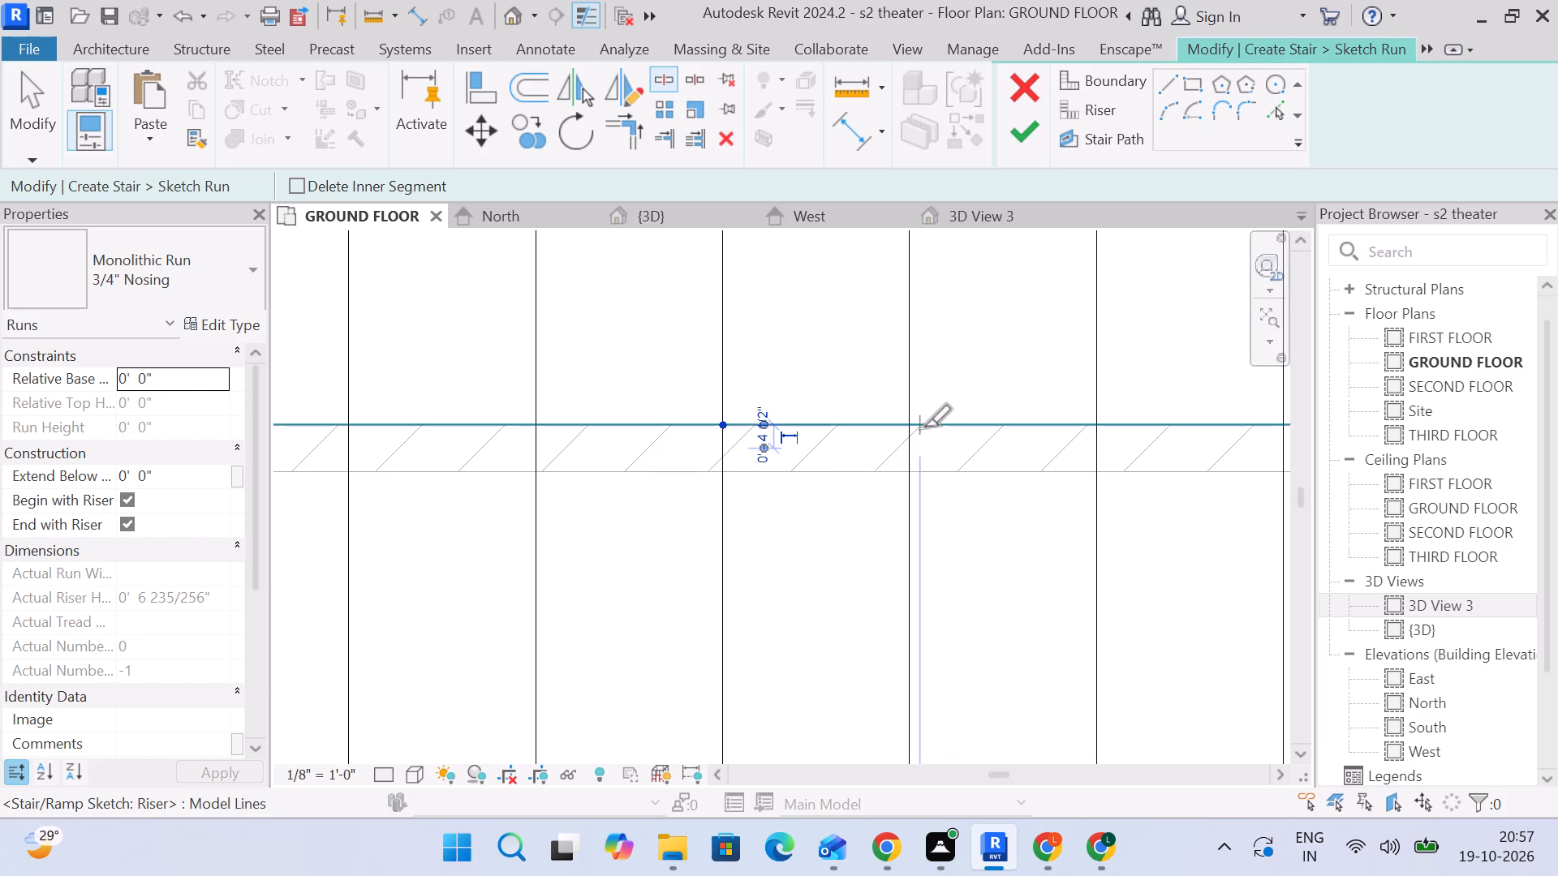
pyautogui.click(915, 424)
pyautogui.moveTo(1015, 432); pyautogui.dragTo(812, 404, button='middle')
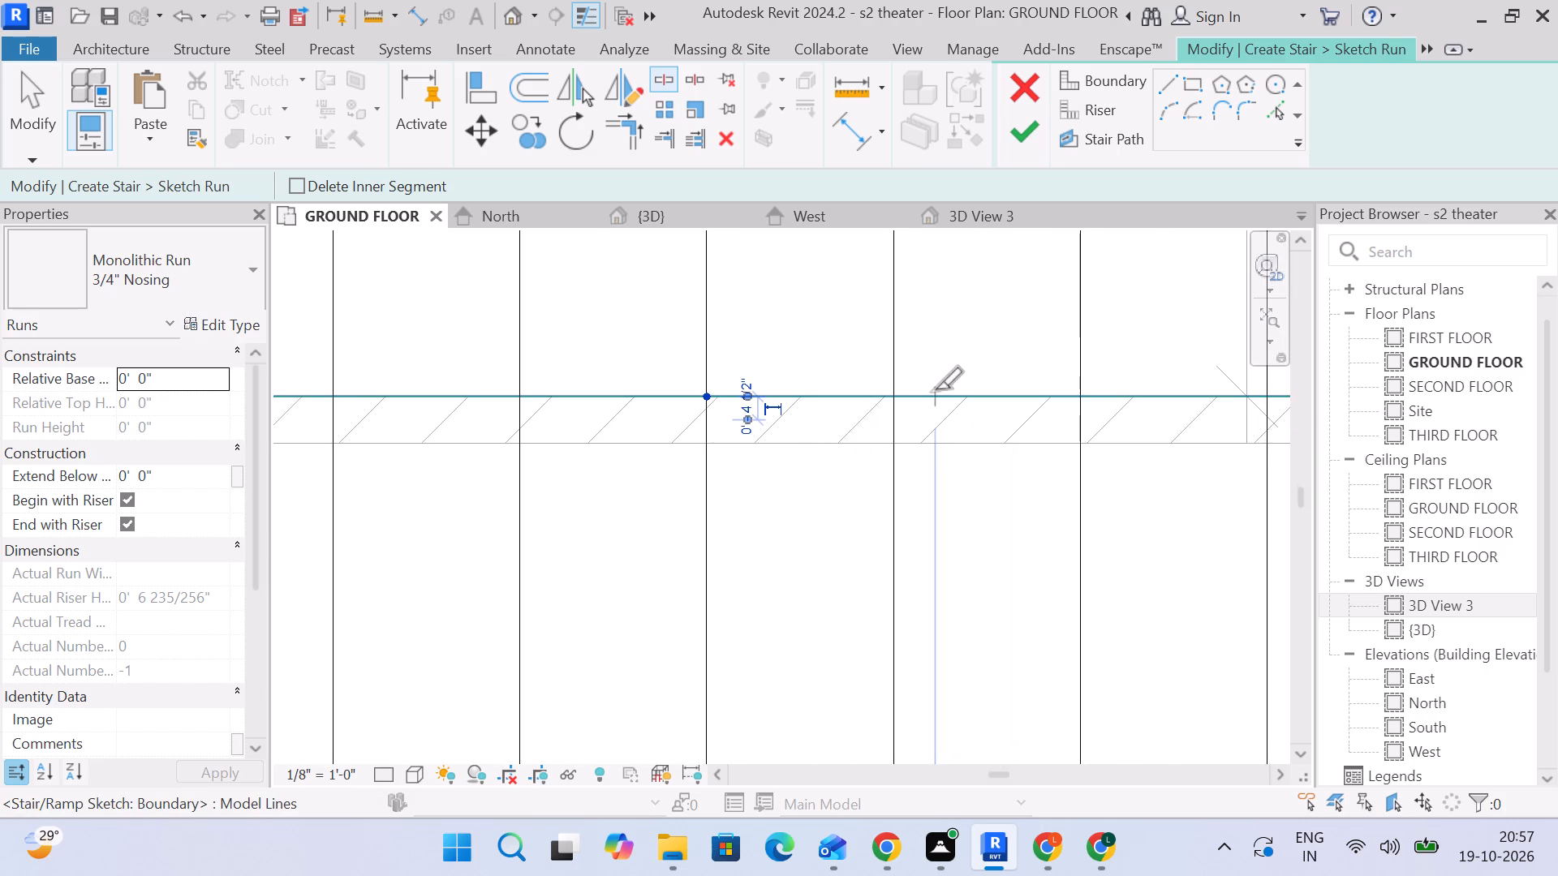
pyautogui.click(891, 397)
pyautogui.moveTo(1016, 410); pyautogui.dragTo(811, 401, button='middle')
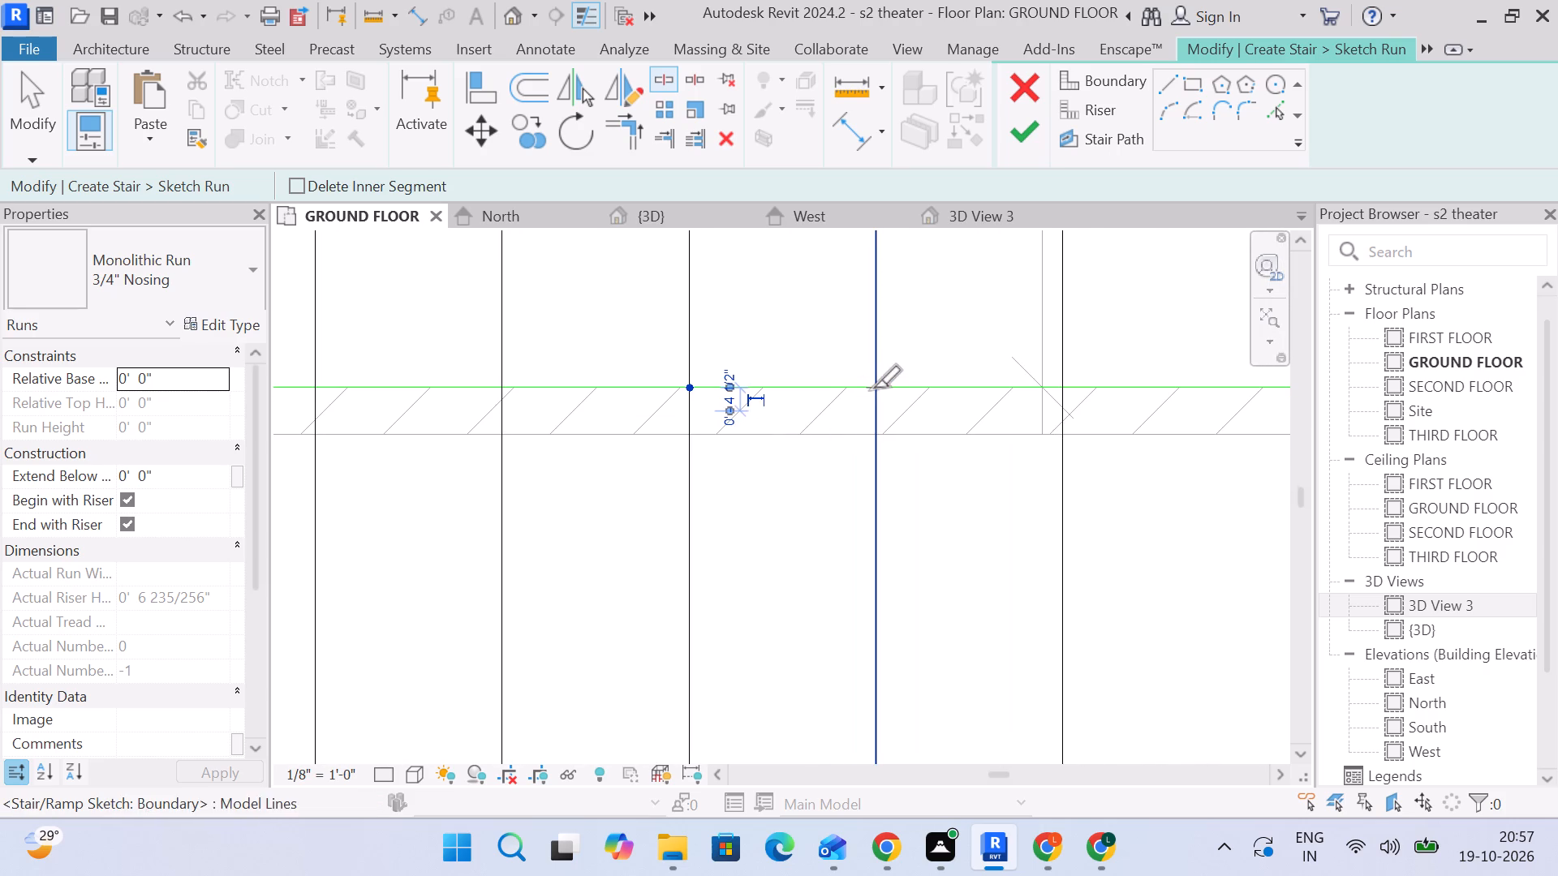
pyautogui.click(873, 388)
pyautogui.moveTo(994, 405); pyautogui.dragTo(815, 397, button='middle')
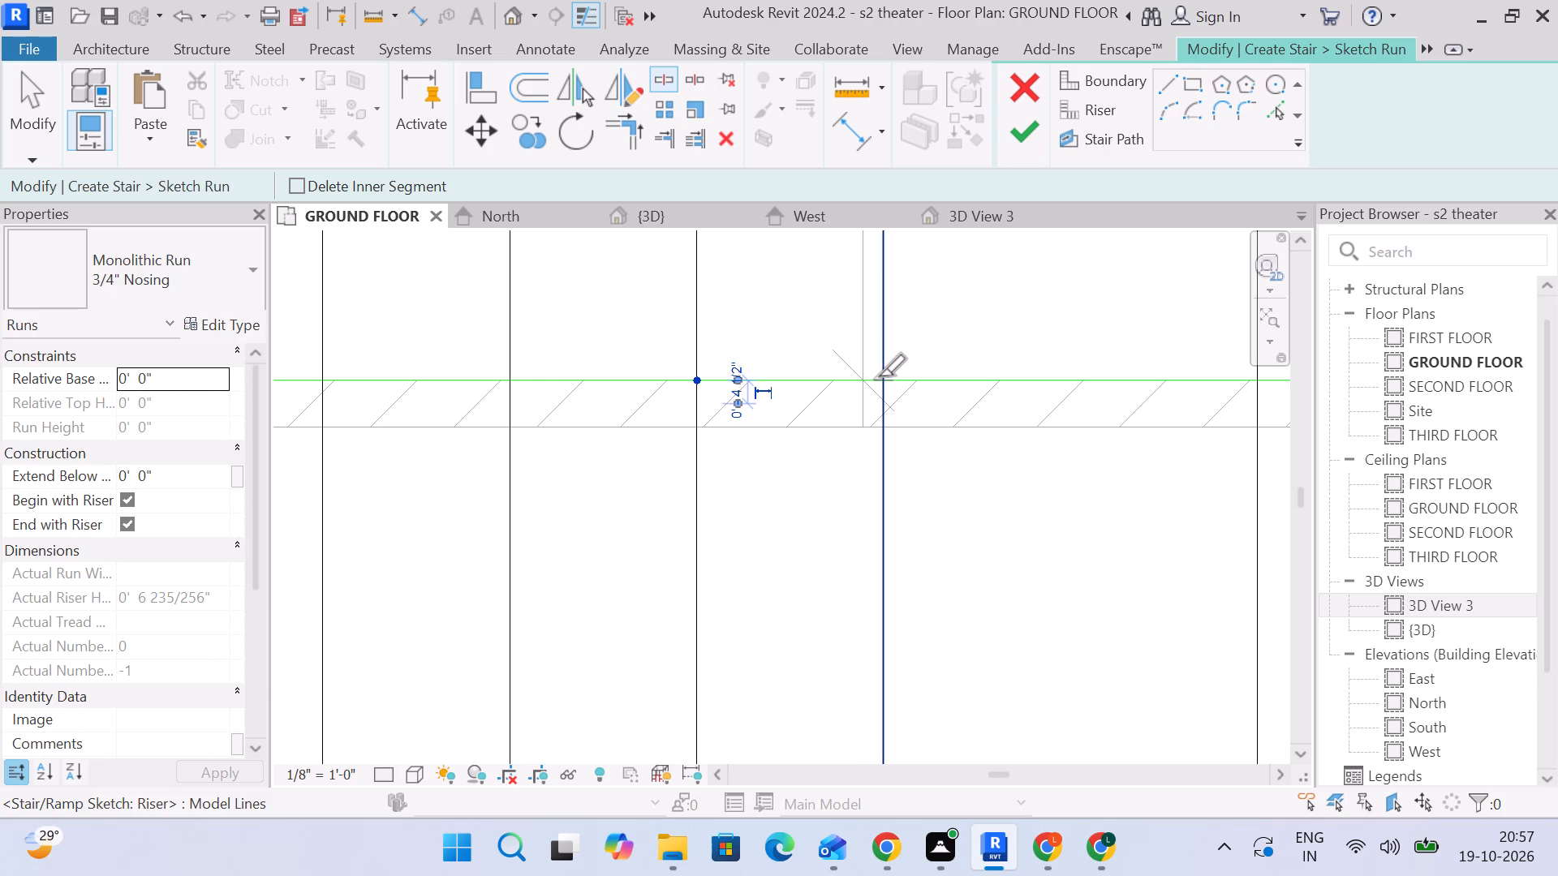
pyautogui.click(878, 376)
# Split the twelve overlong risers east of the wide gap where each one crosses the south boundary line.
pyautogui.moveTo(1082, 396); pyautogui.dragTo(759, 396, button='middle')
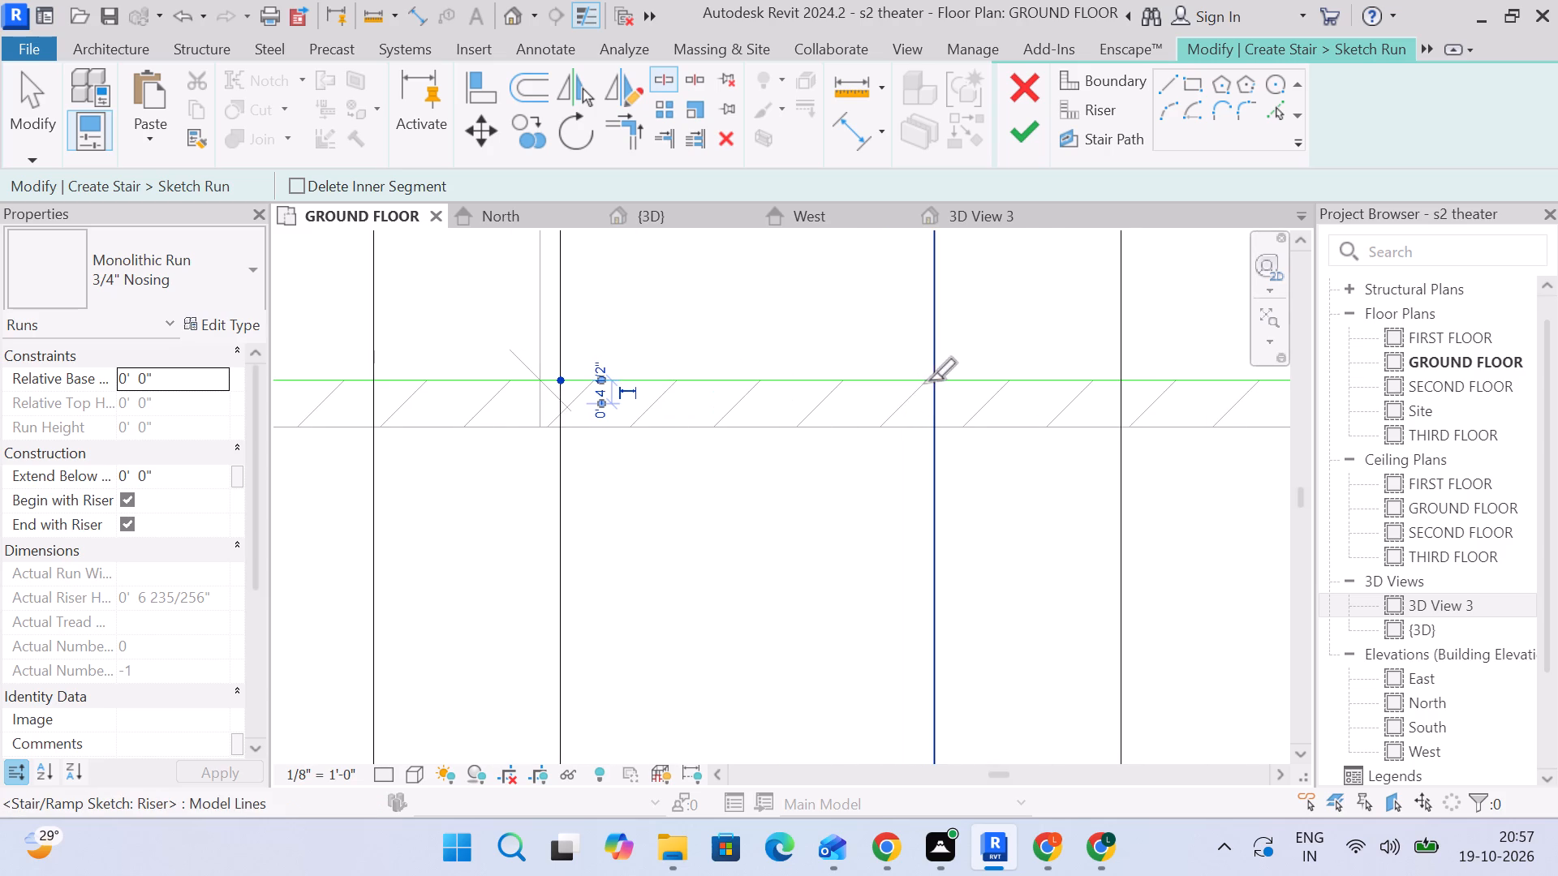
pyautogui.click(932, 380)
pyautogui.moveTo(980, 404); pyautogui.dragTo(734, 407, button='middle')
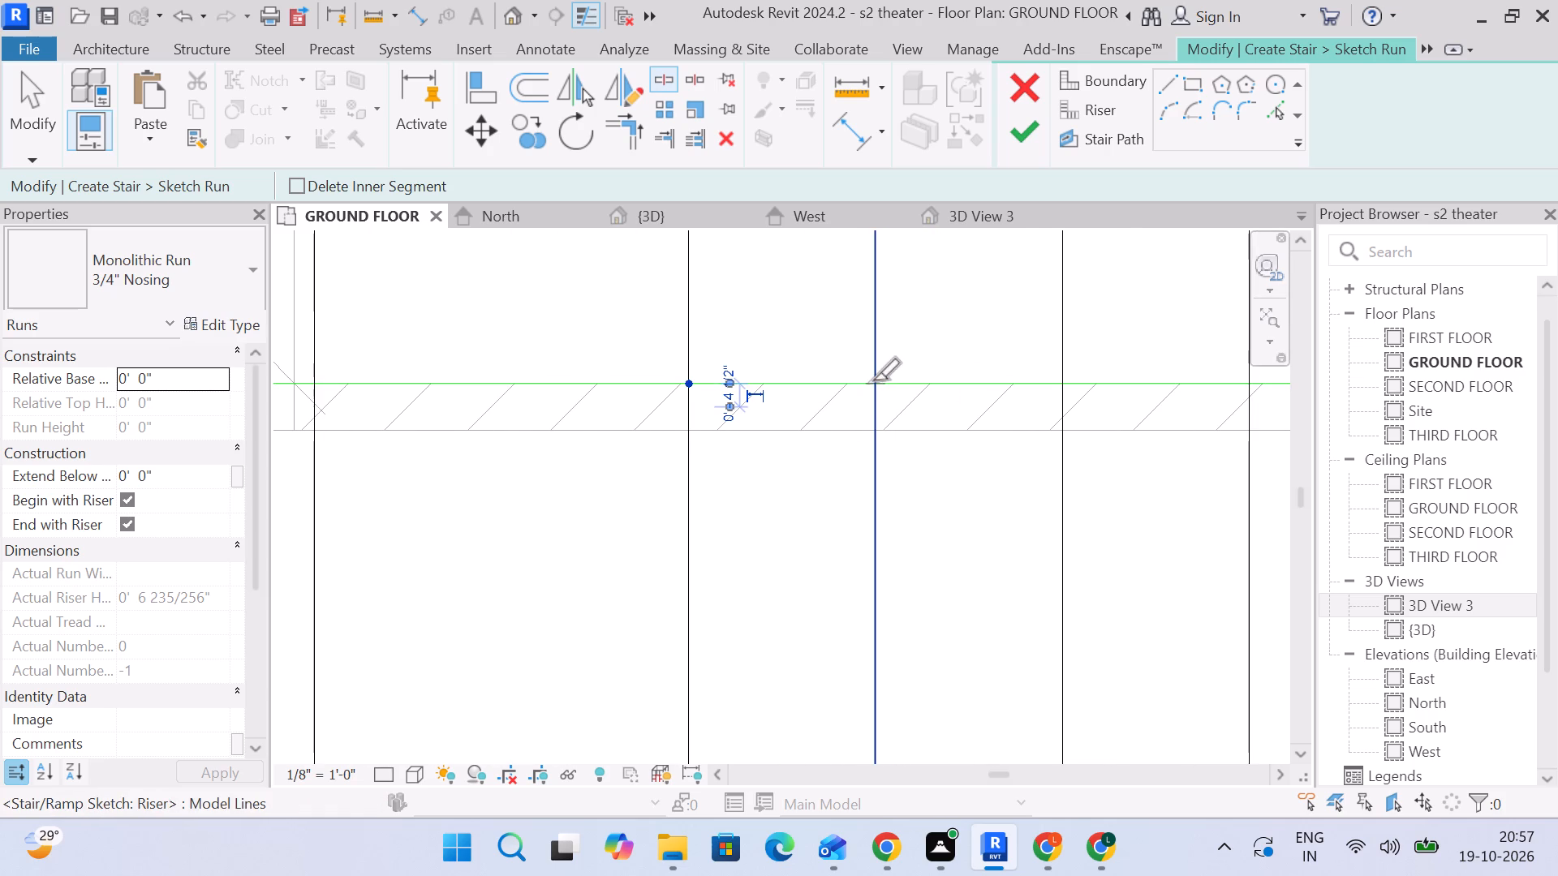
pyautogui.click(872, 380)
pyautogui.moveTo(1098, 389); pyautogui.dragTo(875, 394, button='middle')
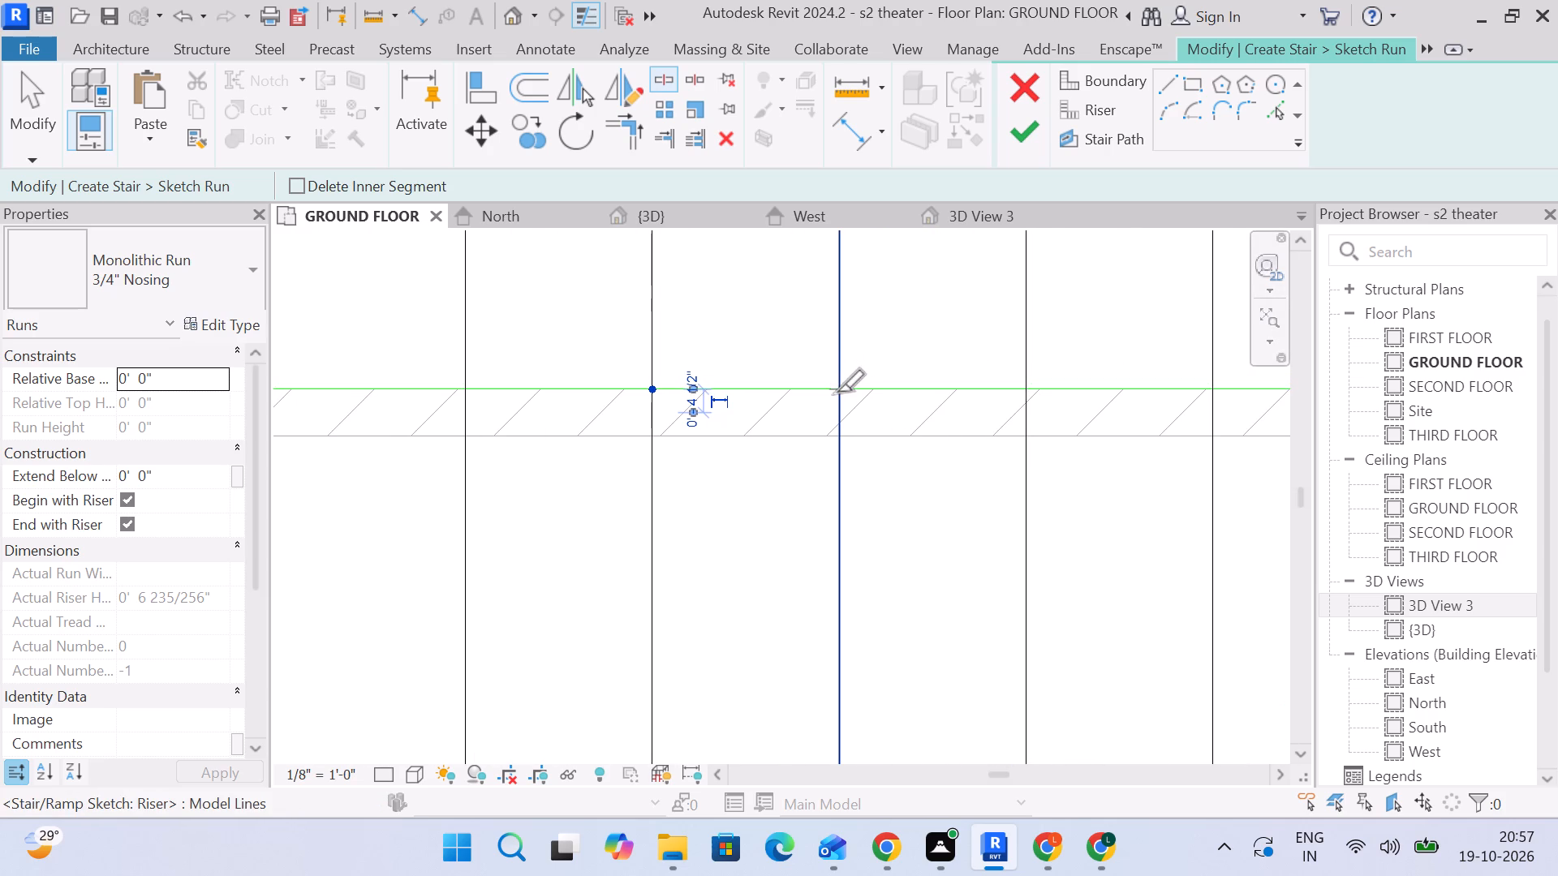
pyautogui.click(837, 392)
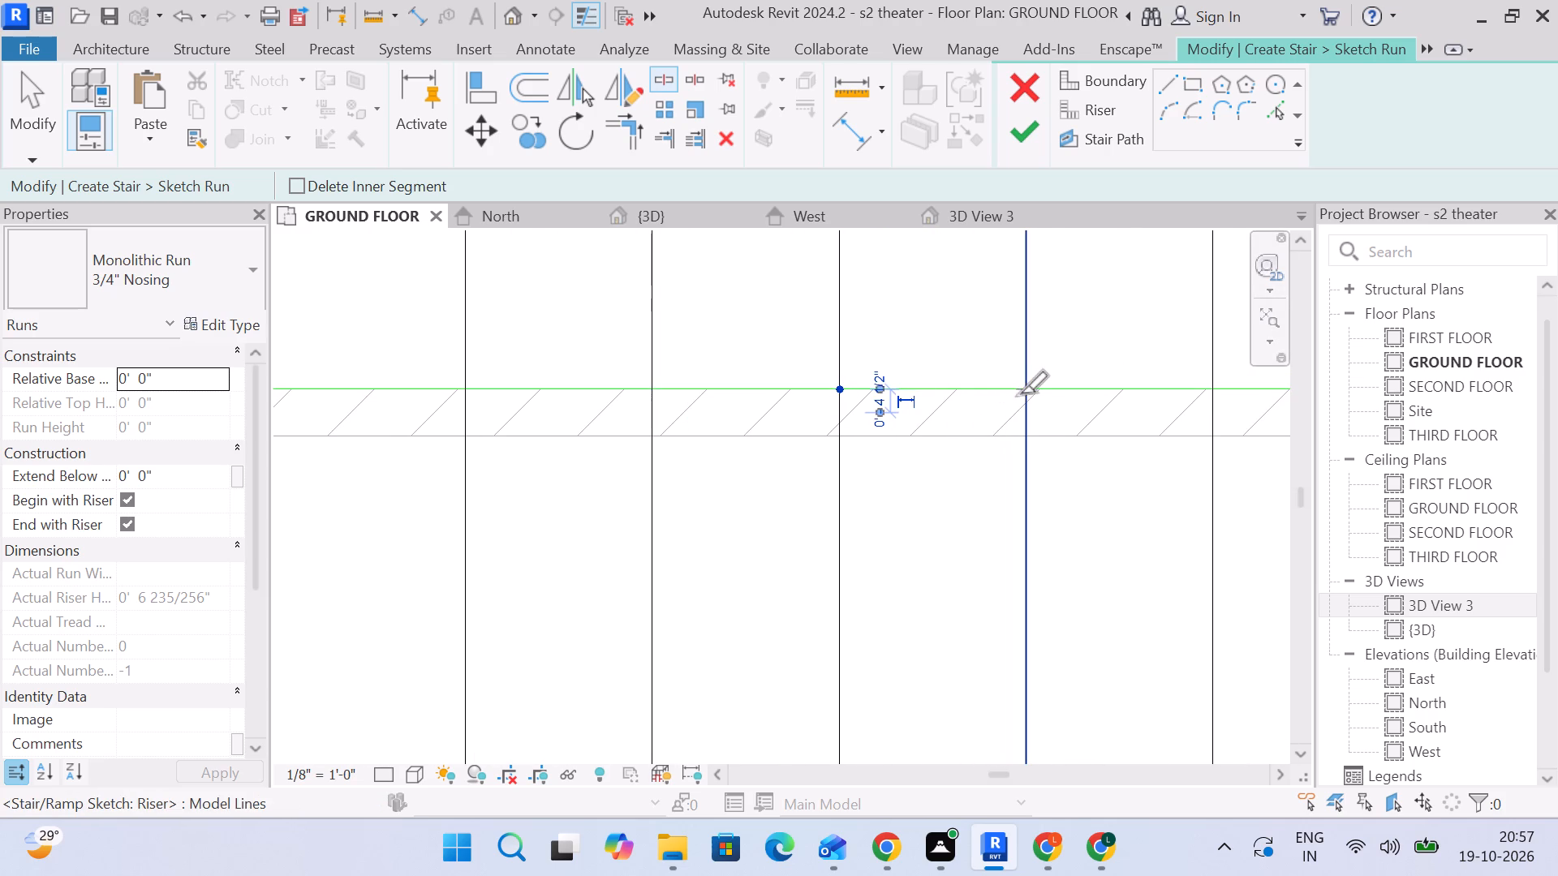
pyautogui.click(1022, 392)
pyautogui.moveTo(1154, 431); pyautogui.dragTo(833, 422, button='middle')
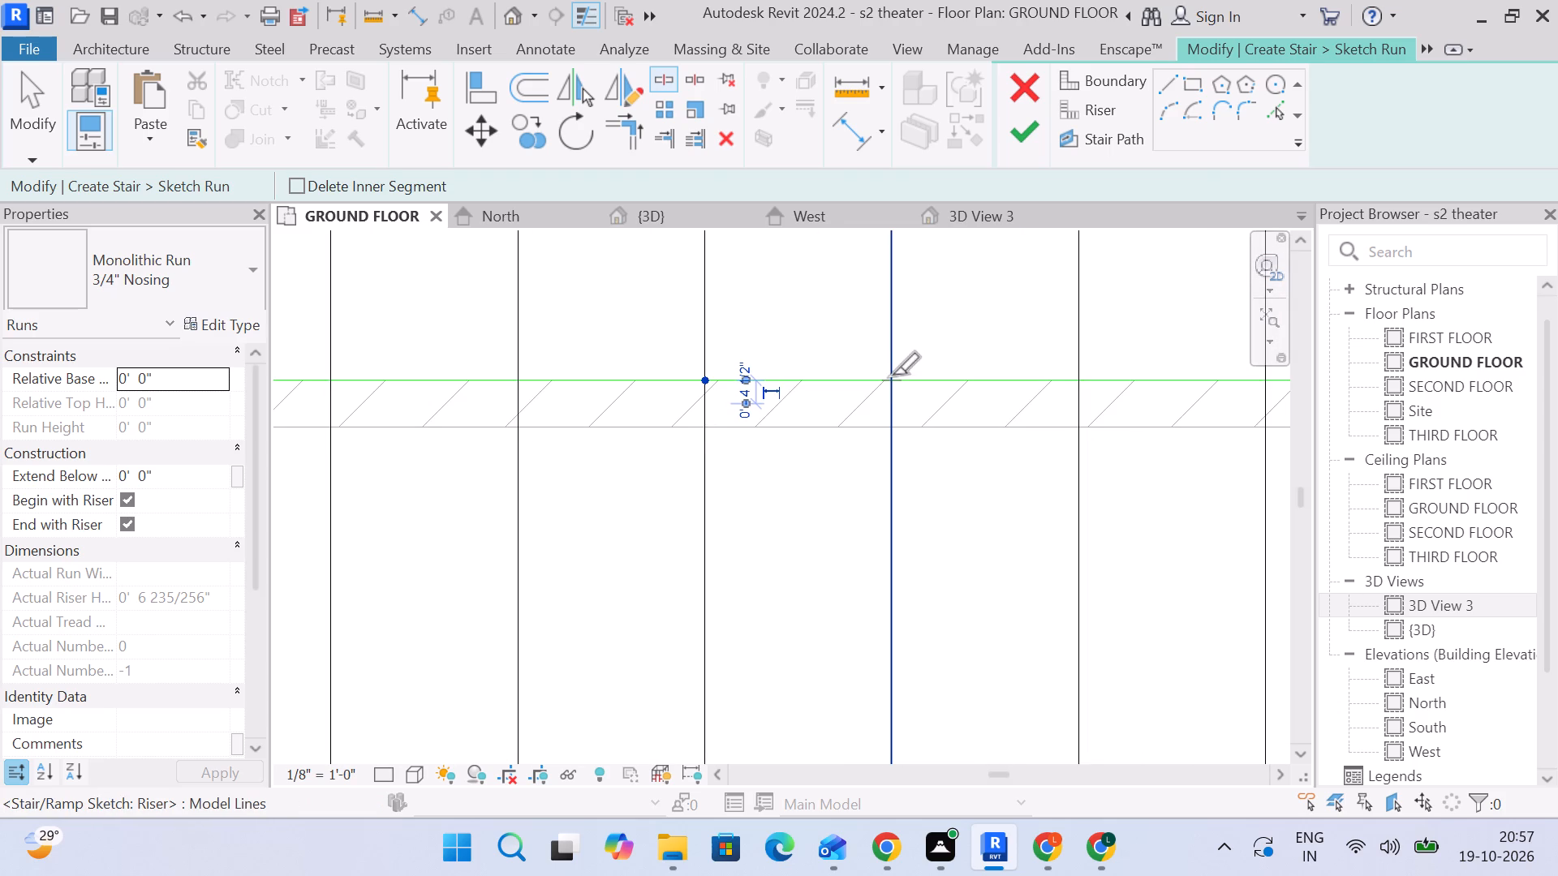
pyautogui.click(889, 380)
pyautogui.moveTo(996, 397); pyautogui.dragTo(782, 397, button='middle')
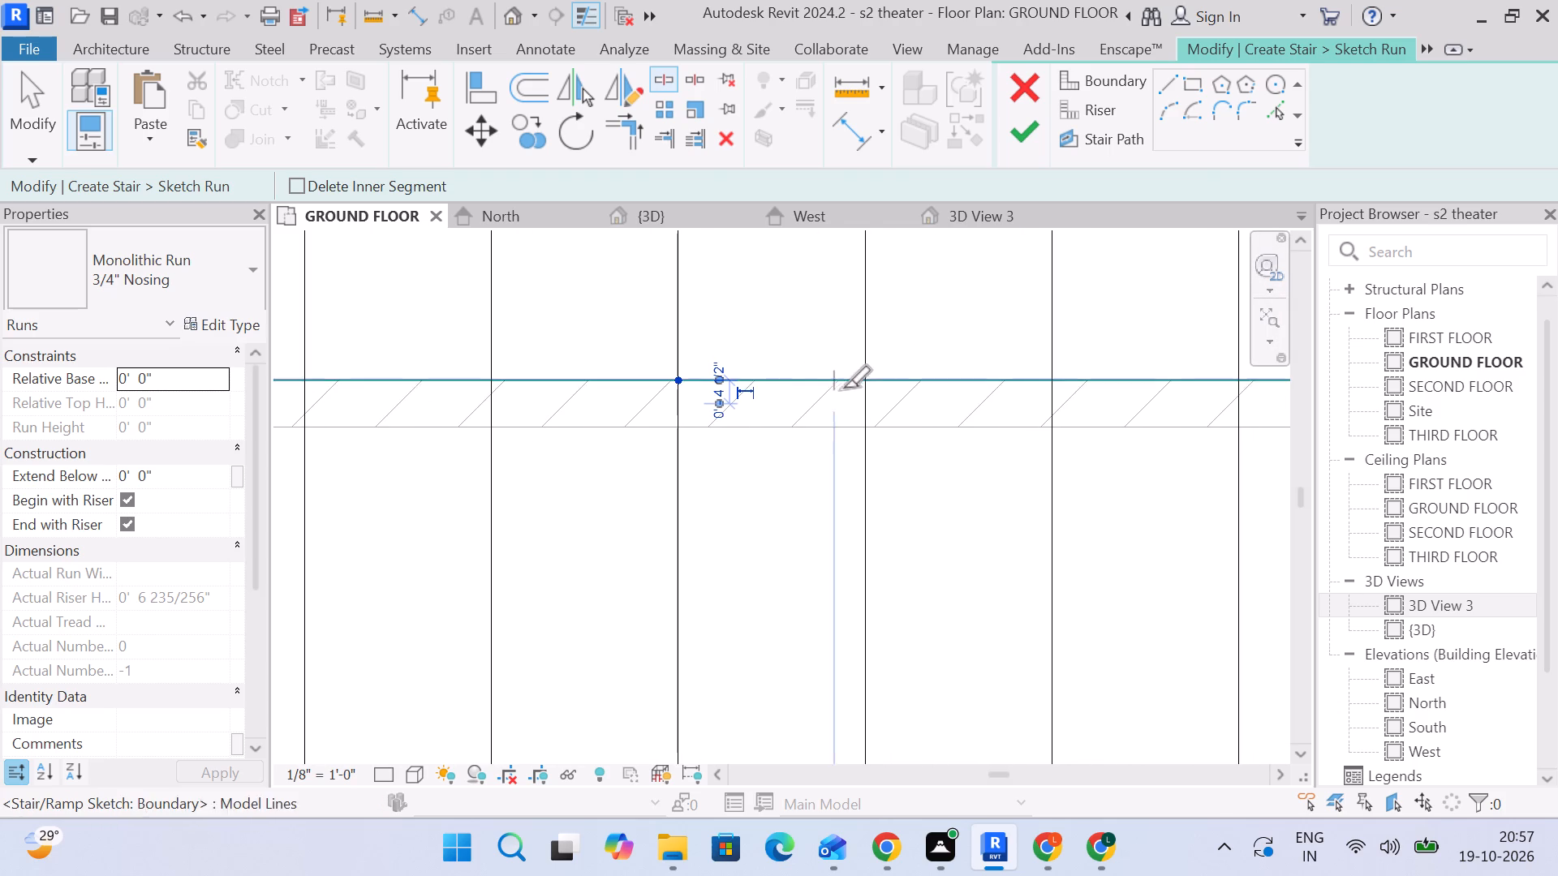
pyautogui.click(863, 380)
pyautogui.moveTo(1018, 406); pyautogui.dragTo(715, 401, button='middle')
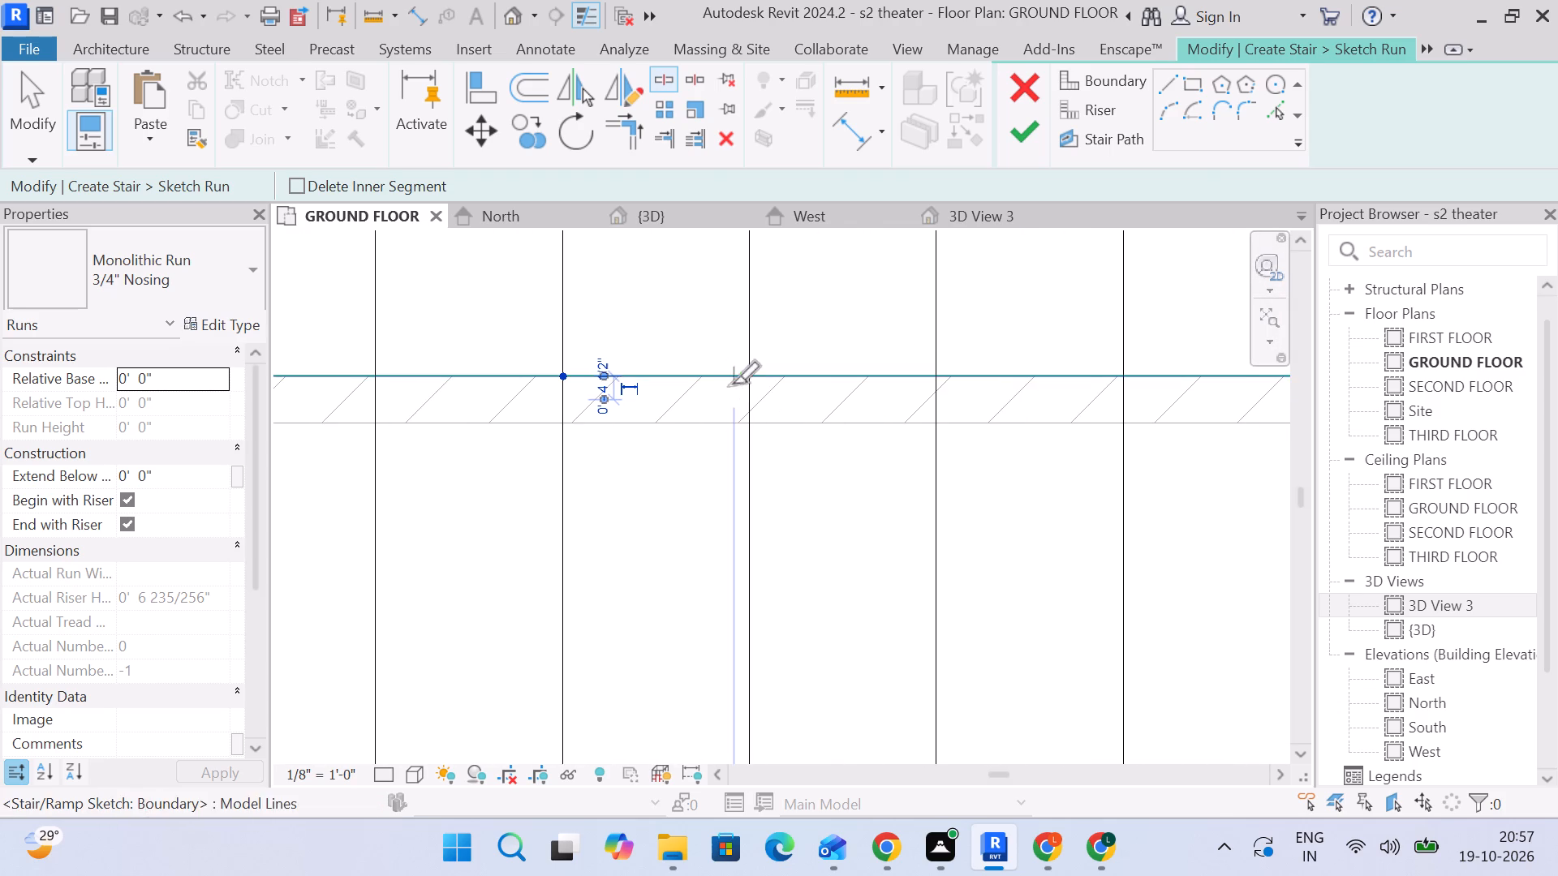
pyautogui.click(744, 377)
pyautogui.moveTo(922, 388); pyautogui.dragTo(744, 388, button='middle')
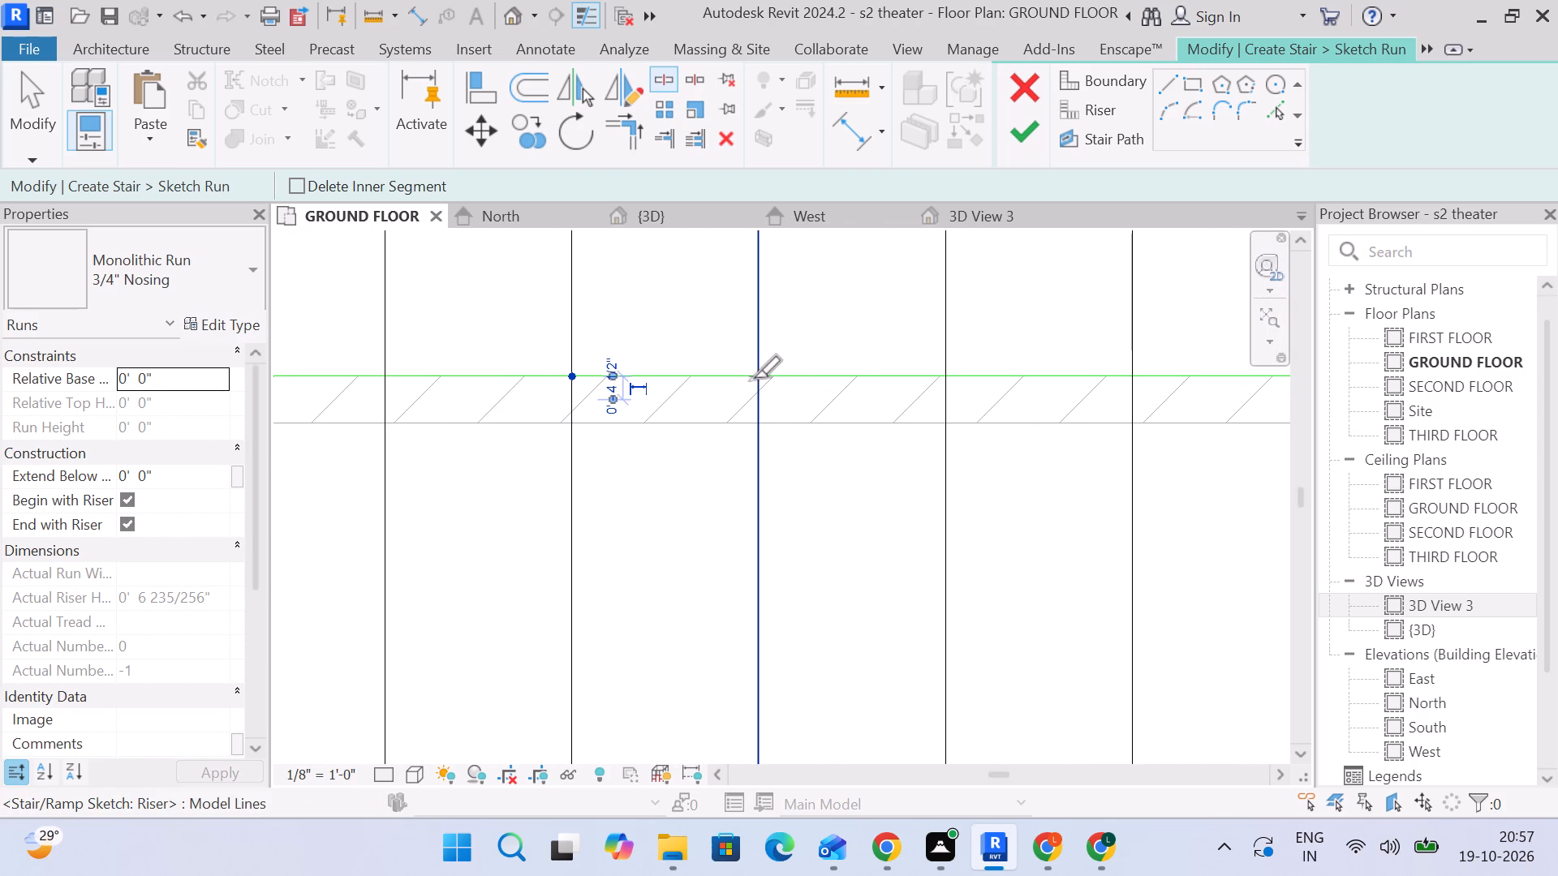
pyautogui.click(753, 378)
pyautogui.moveTo(902, 386); pyautogui.dragTo(733, 376, button='middle')
pyautogui.click(777, 362)
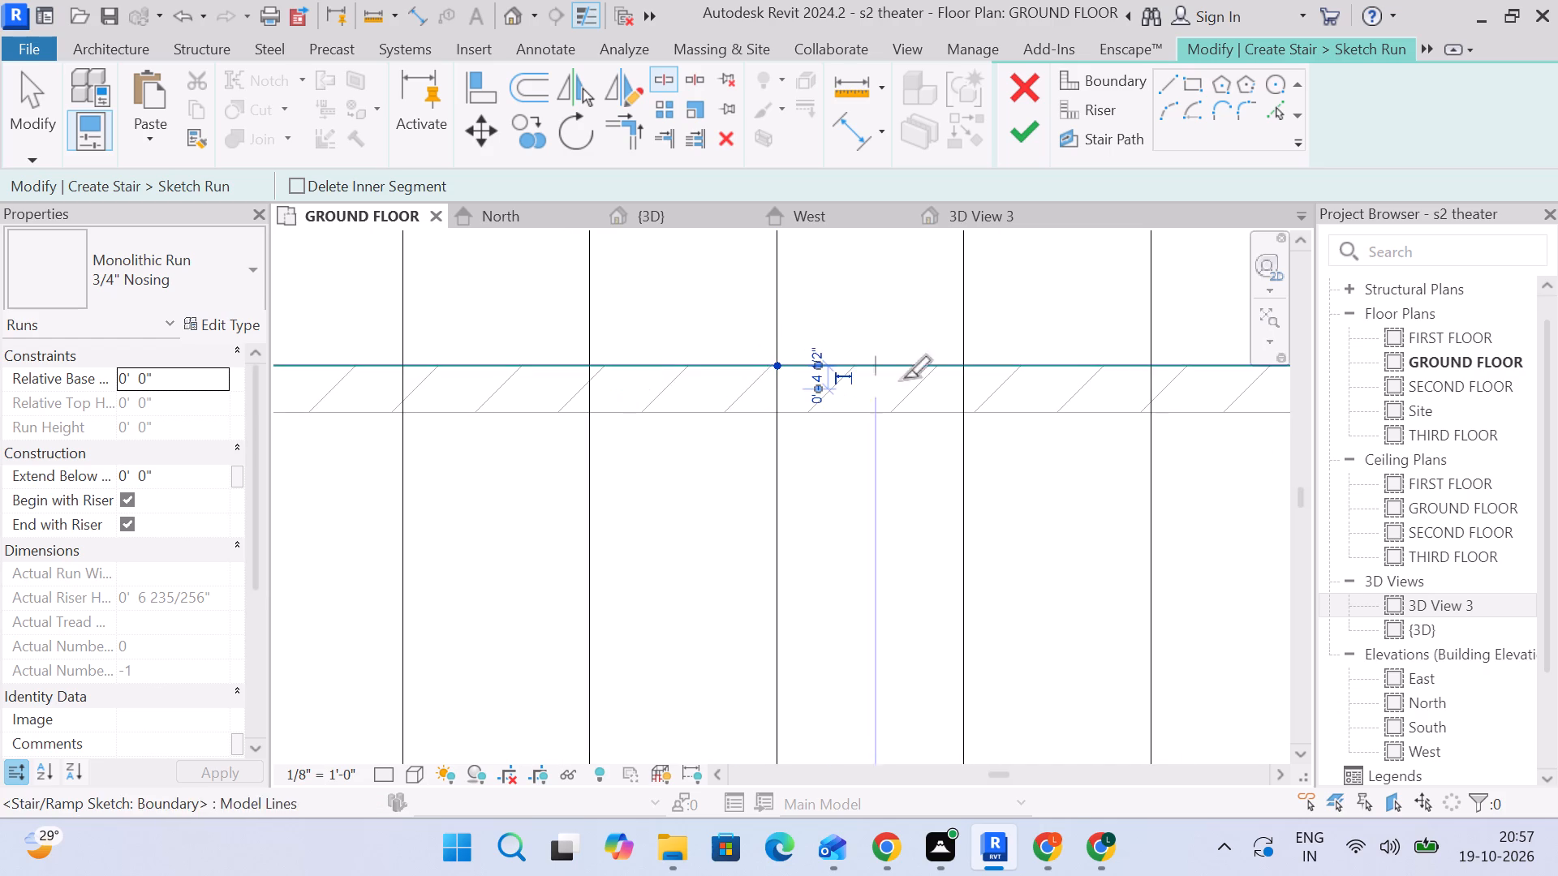
pyautogui.moveTo(933, 381); pyautogui.dragTo(721, 381, button='middle')
pyautogui.click(747, 367)
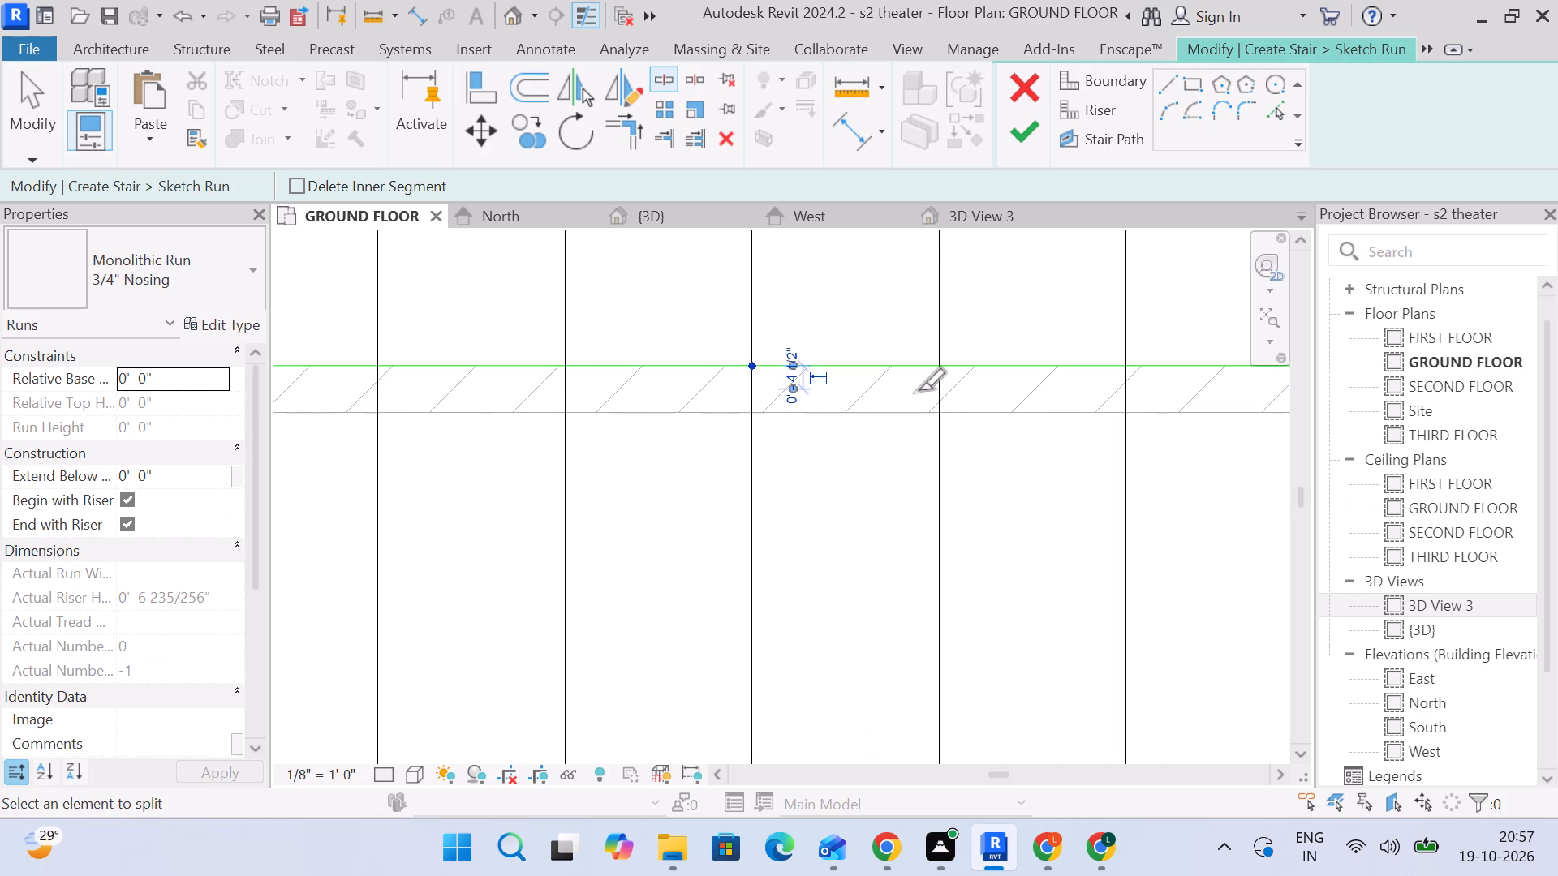
pyautogui.moveTo(918, 390); pyautogui.dragTo(699, 397, button='middle')
pyautogui.click(717, 375)
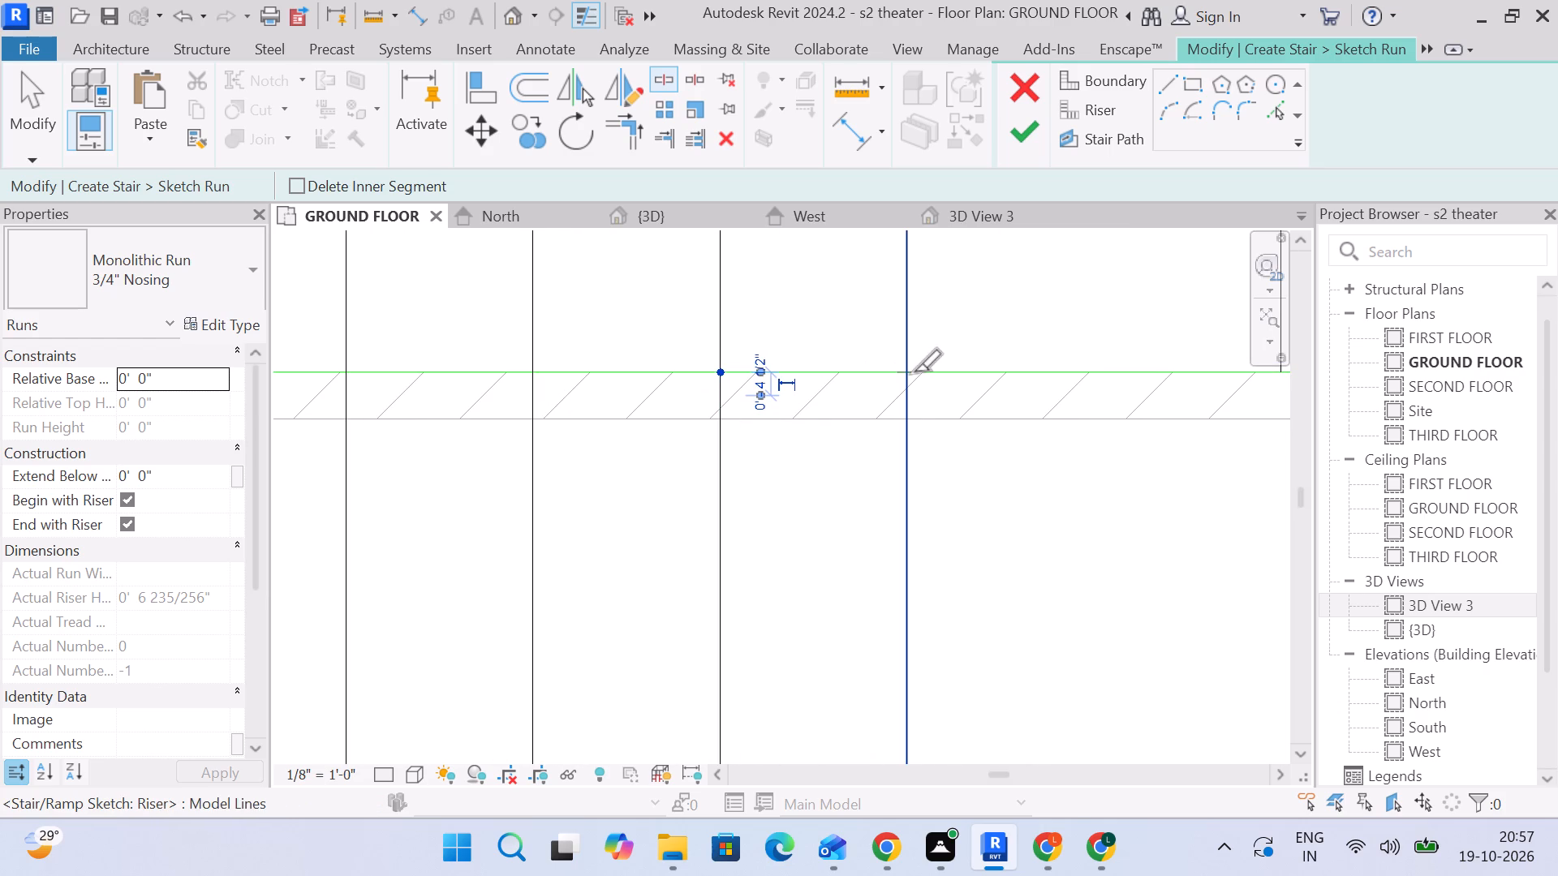
pyautogui.click(914, 371)
pyautogui.moveTo(1050, 414); pyautogui.dragTo(773, 414, button='middle')
pyautogui.scroll(-5, 772, 414)
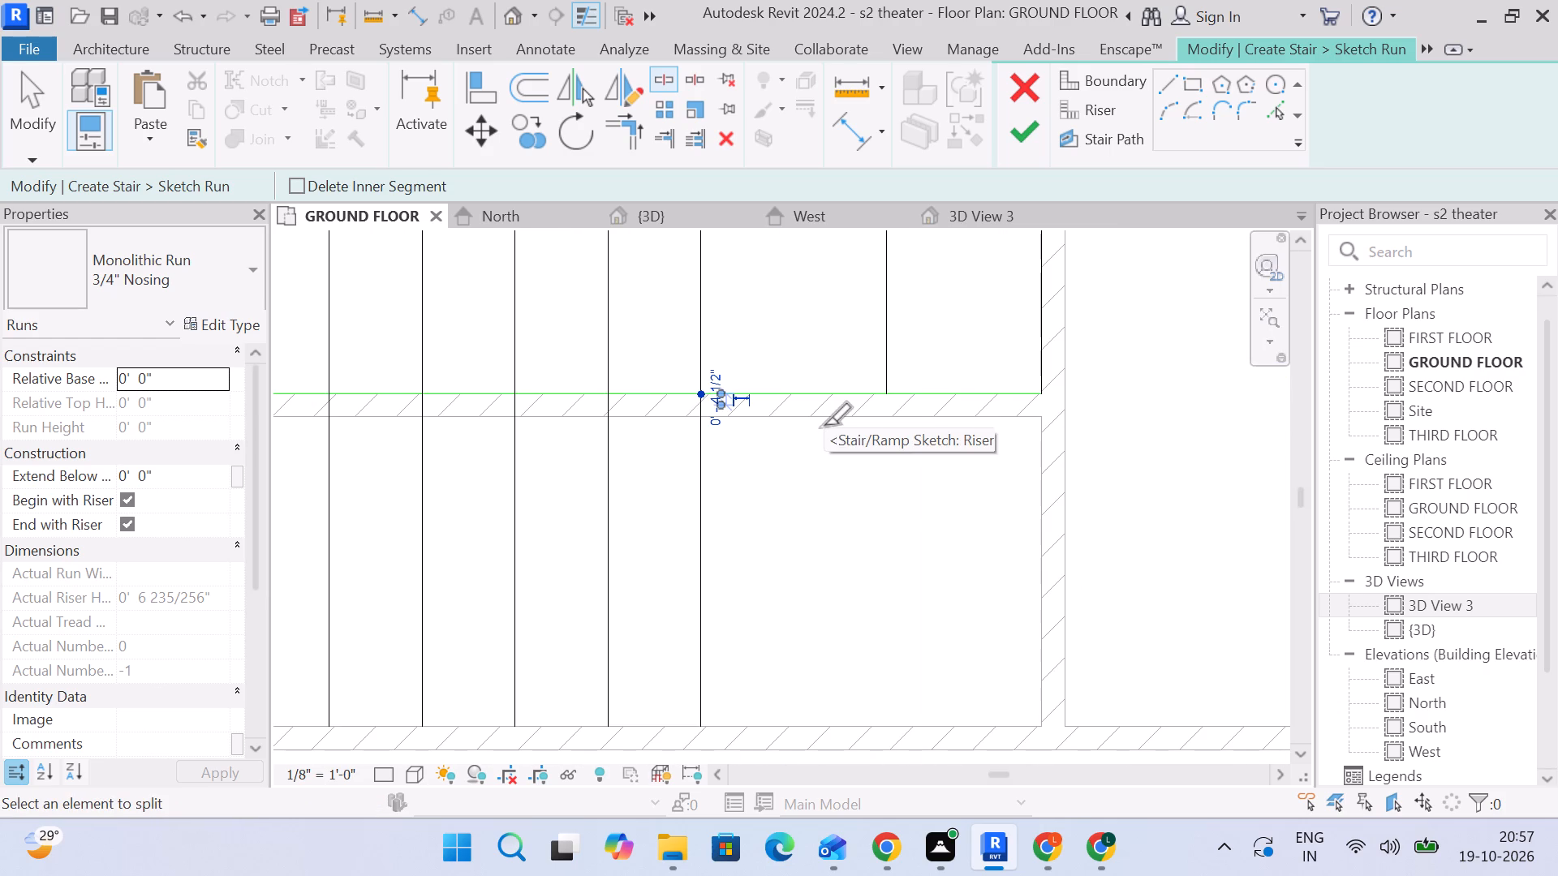
pyautogui.press('Escape')
pyautogui.scroll(-5, 824, 425)
pyautogui.press('Escape')
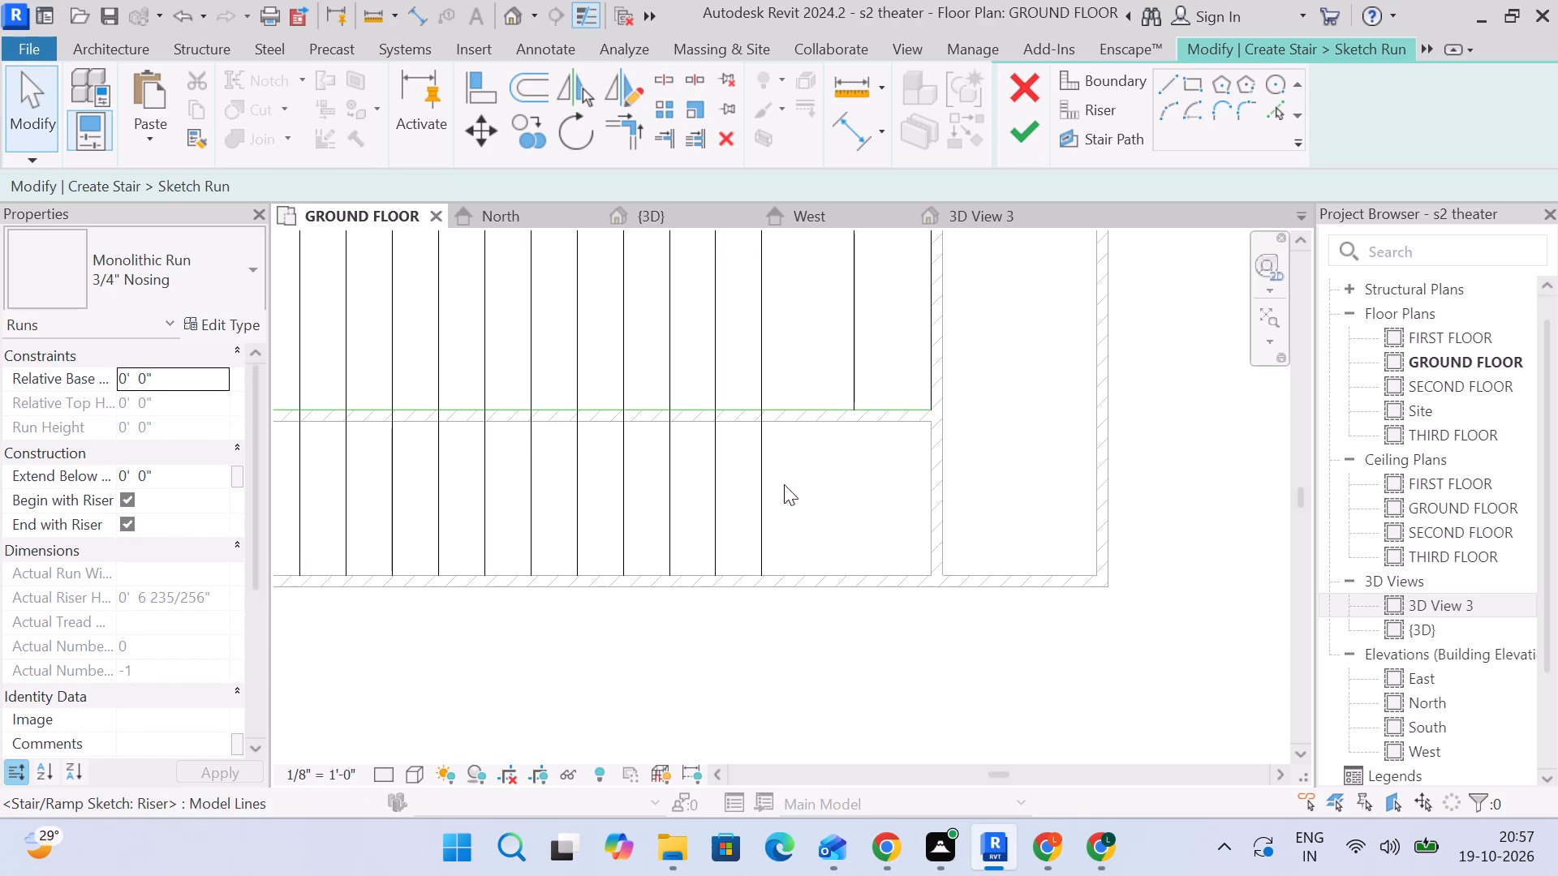
# Delete the 23 leftover riser segments extending south of the south boundary line.
pyautogui.moveTo(971, 417); pyautogui.dragTo(1052, 352, button='middle')
pyautogui.scroll(-4, 927, 411)
pyautogui.moveTo(910, 420); pyautogui.dragTo(1005, 400, button='middle')
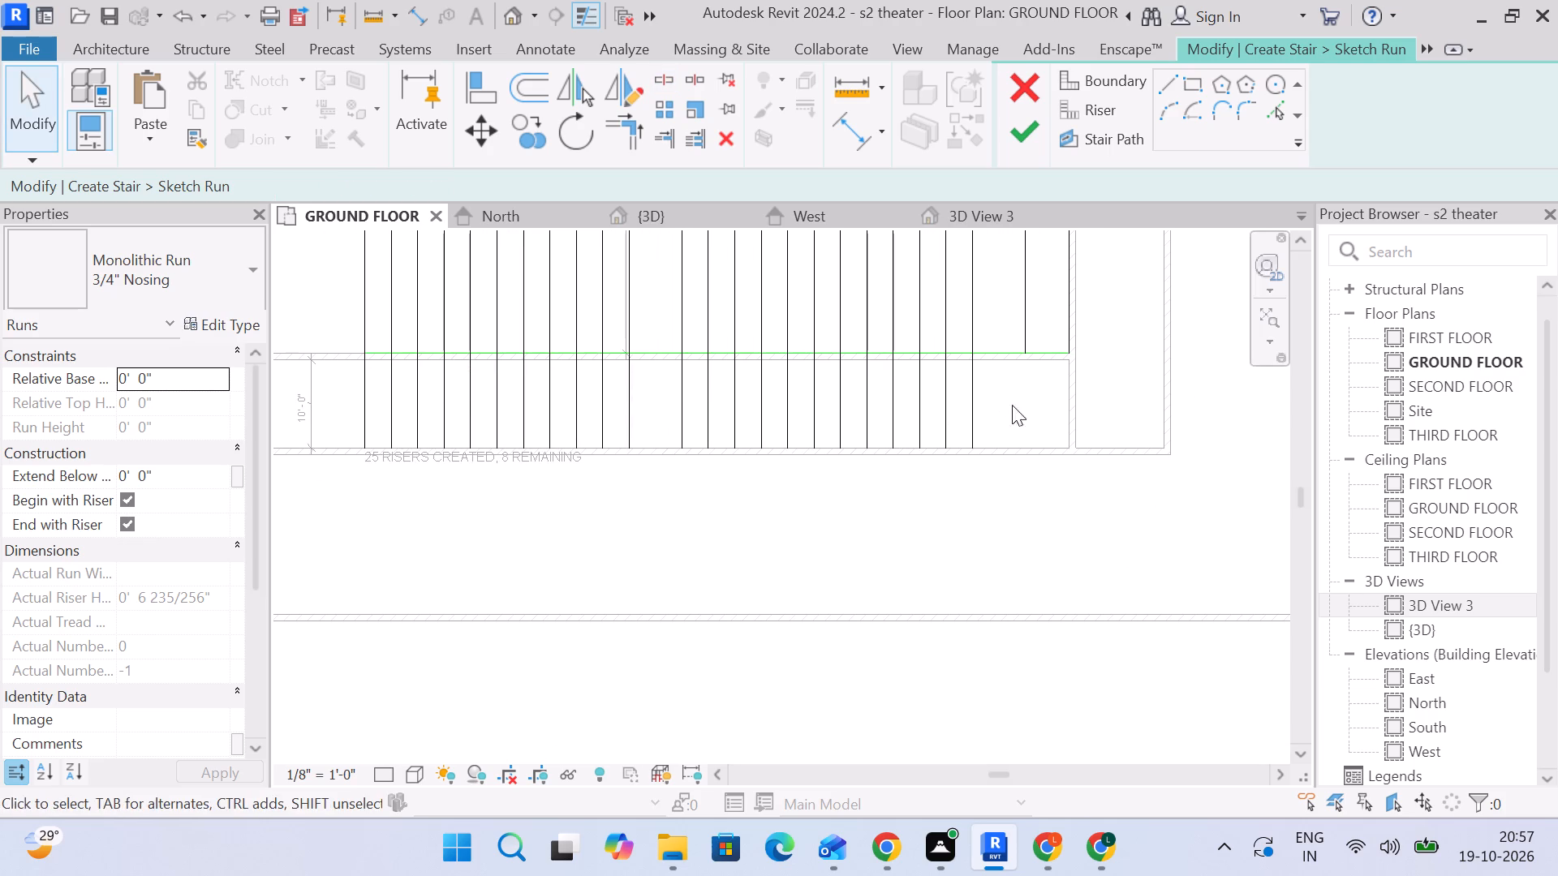
pyautogui.moveTo(1012, 402); pyautogui.dragTo(336, 400)
pyautogui.scroll(-2, 337, 399)
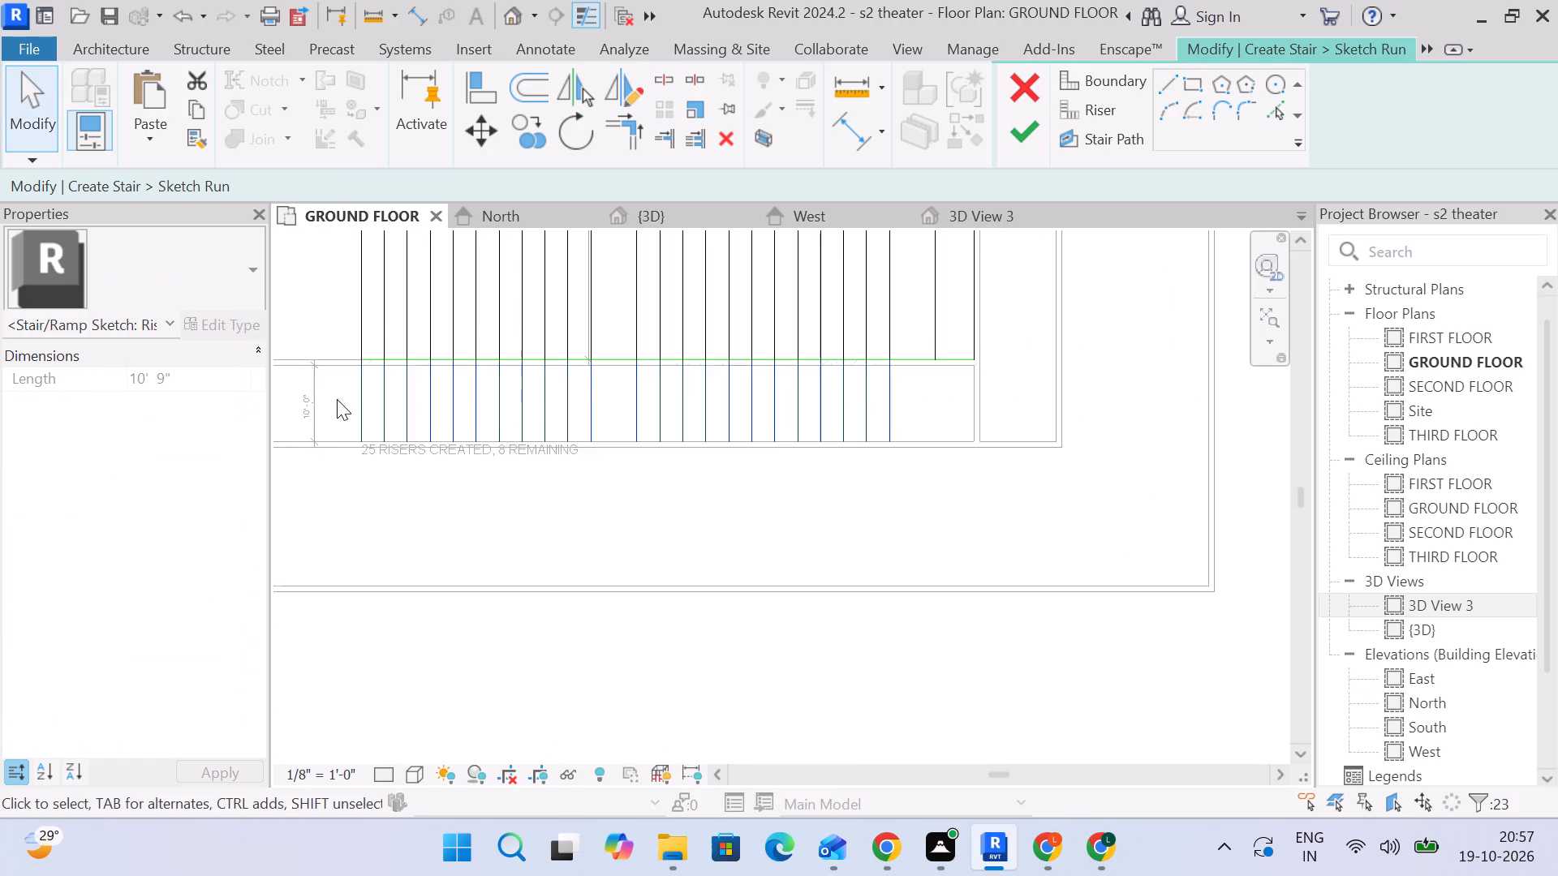
pyautogui.moveTo(381, 403); pyautogui.dragTo(562, 409, button='middle')
pyautogui.press('Delete')
# Draw a straight stair path in three collinear segments from the westernmost to the easternmost riser, the first 33' 0" and the last 8' 0" long.
pyautogui.scroll(2, 565, 367)
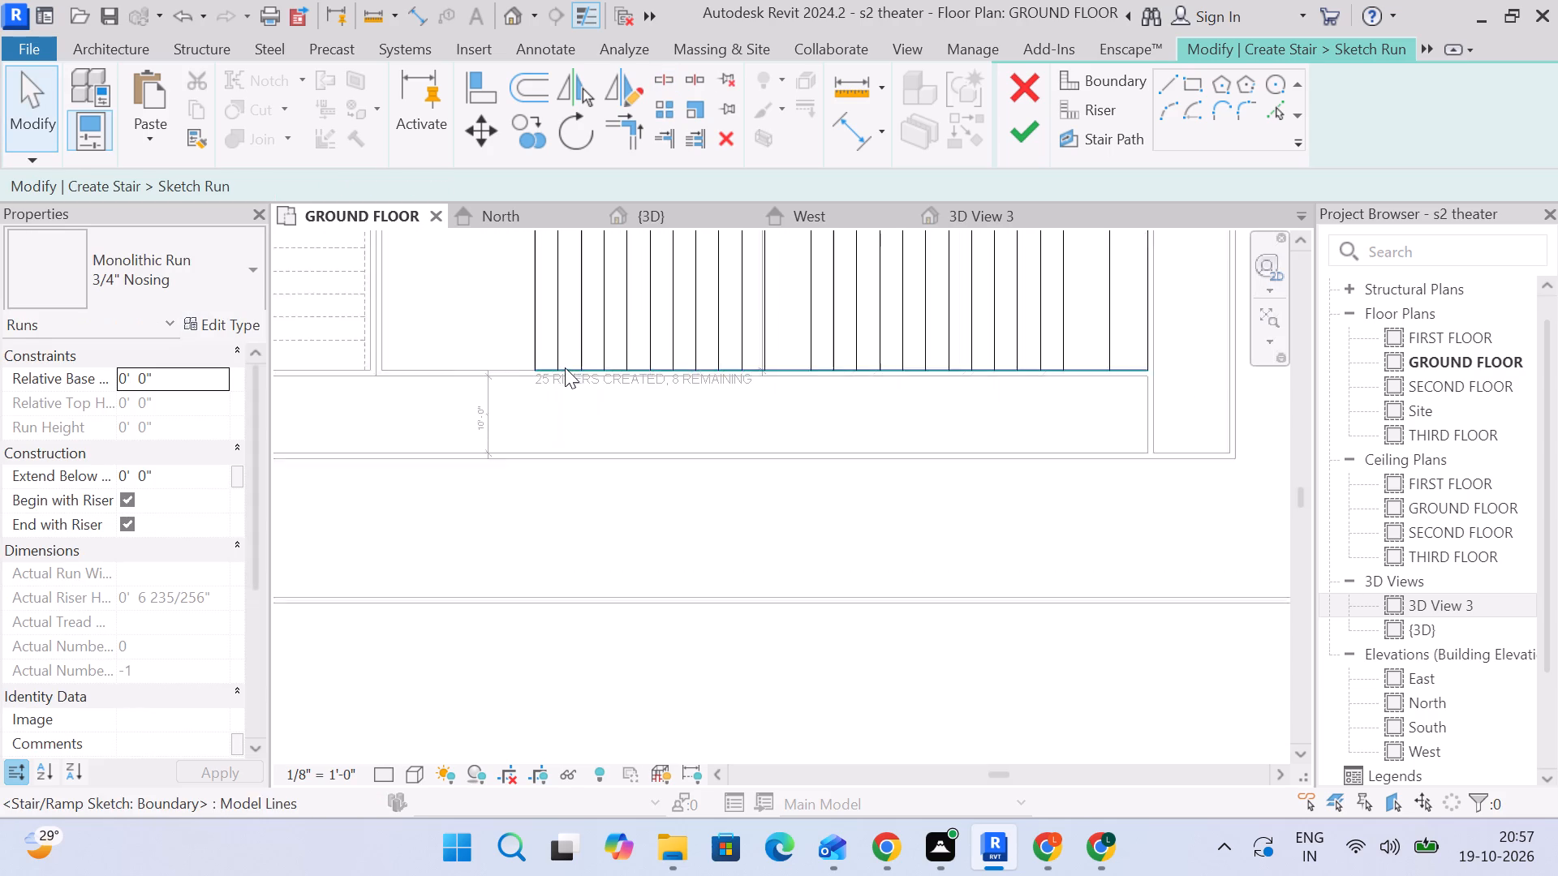
pyautogui.scroll(2, 565, 367)
pyautogui.moveTo(631, 424); pyautogui.dragTo(582, 496, button='middle')
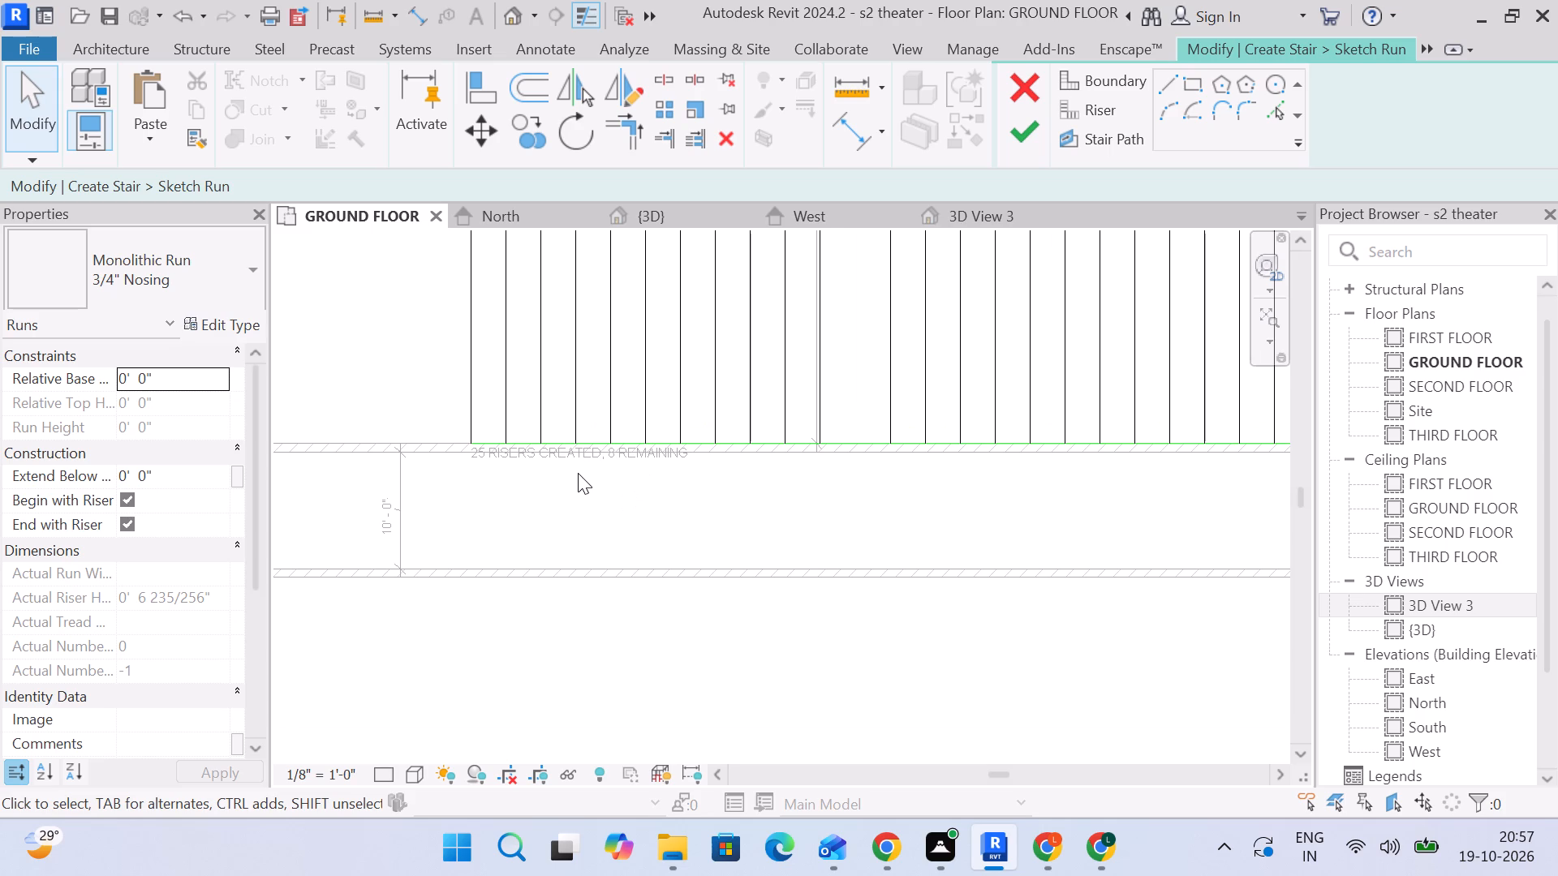
pyautogui.scroll(-2, 578, 473)
pyautogui.moveTo(684, 479); pyautogui.dragTo(654, 571, button='middle')
pyautogui.moveTo(749, 434); pyautogui.dragTo(729, 558, button='middle')
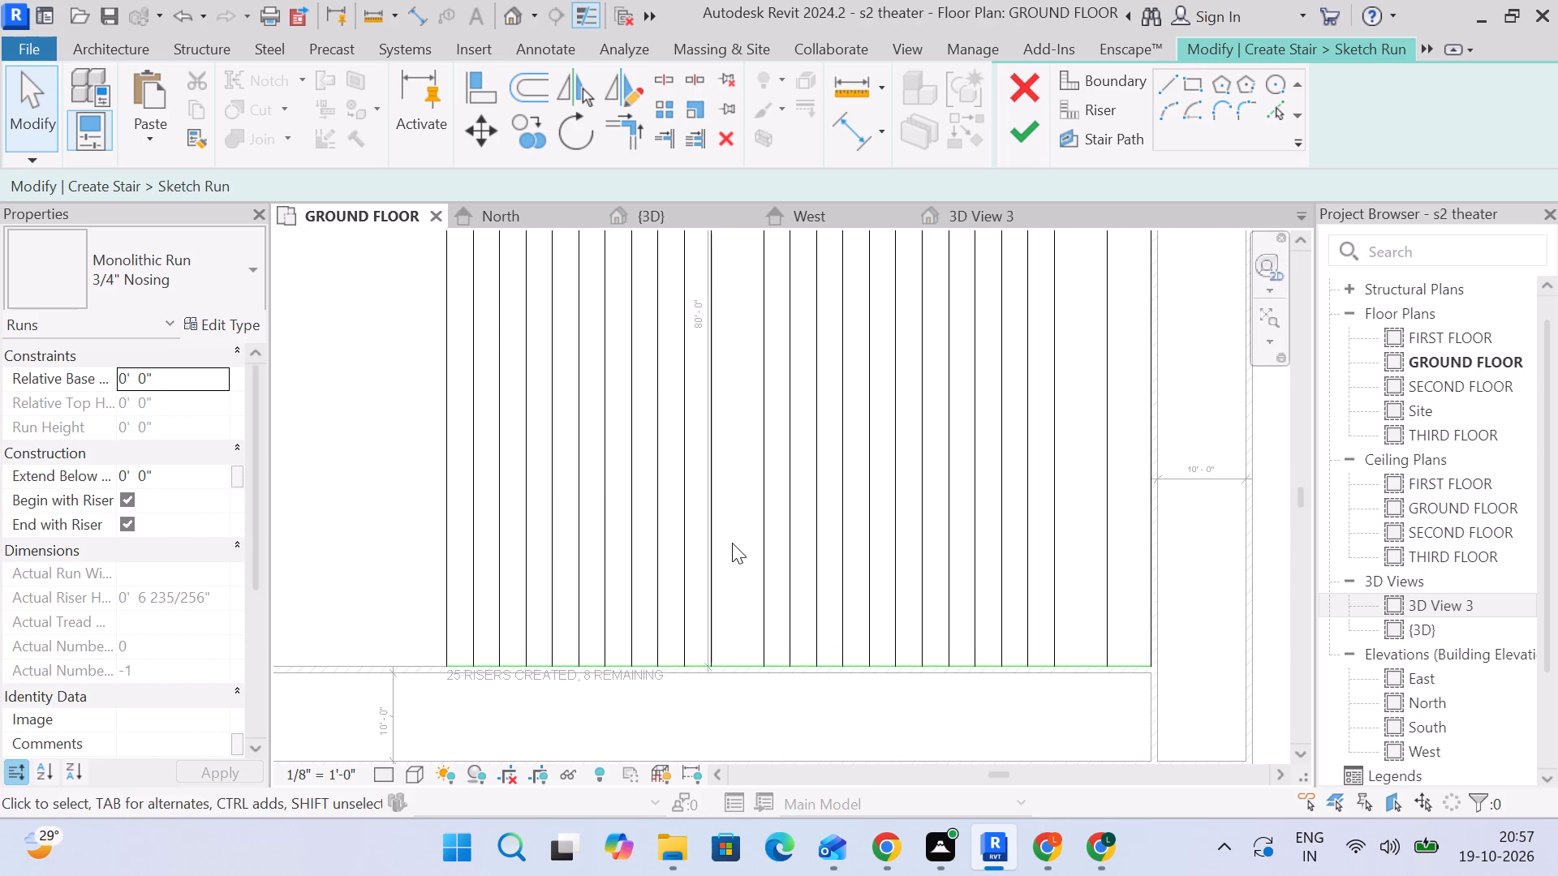
pyautogui.scroll(-3, 732, 536)
pyautogui.moveTo(730, 539); pyautogui.dragTo(719, 649, button='middle')
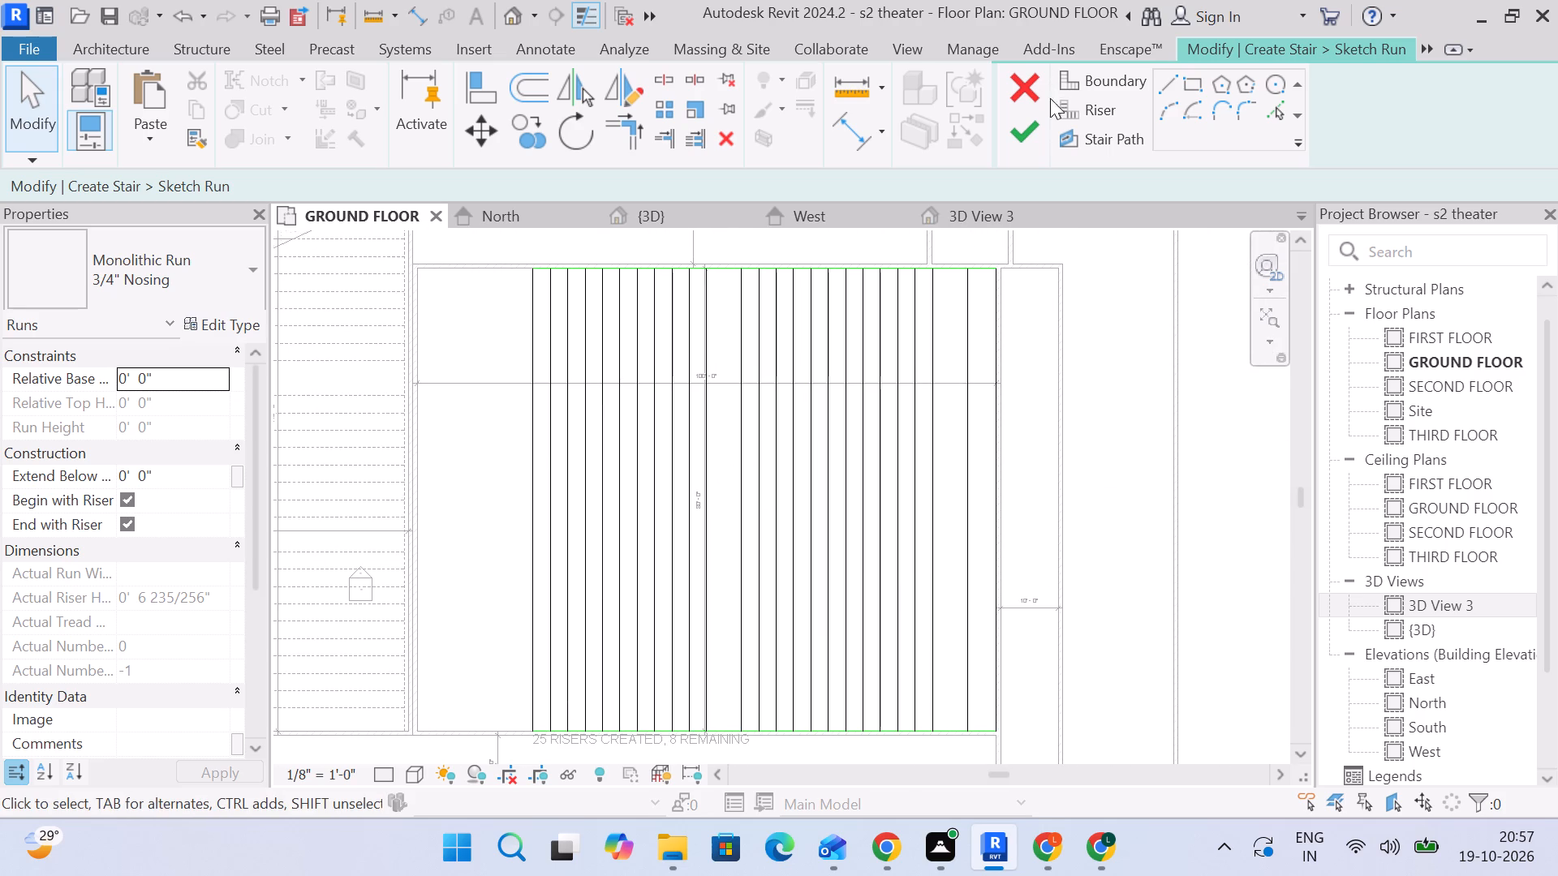
pyautogui.click(1073, 138)
pyautogui.click(536, 479)
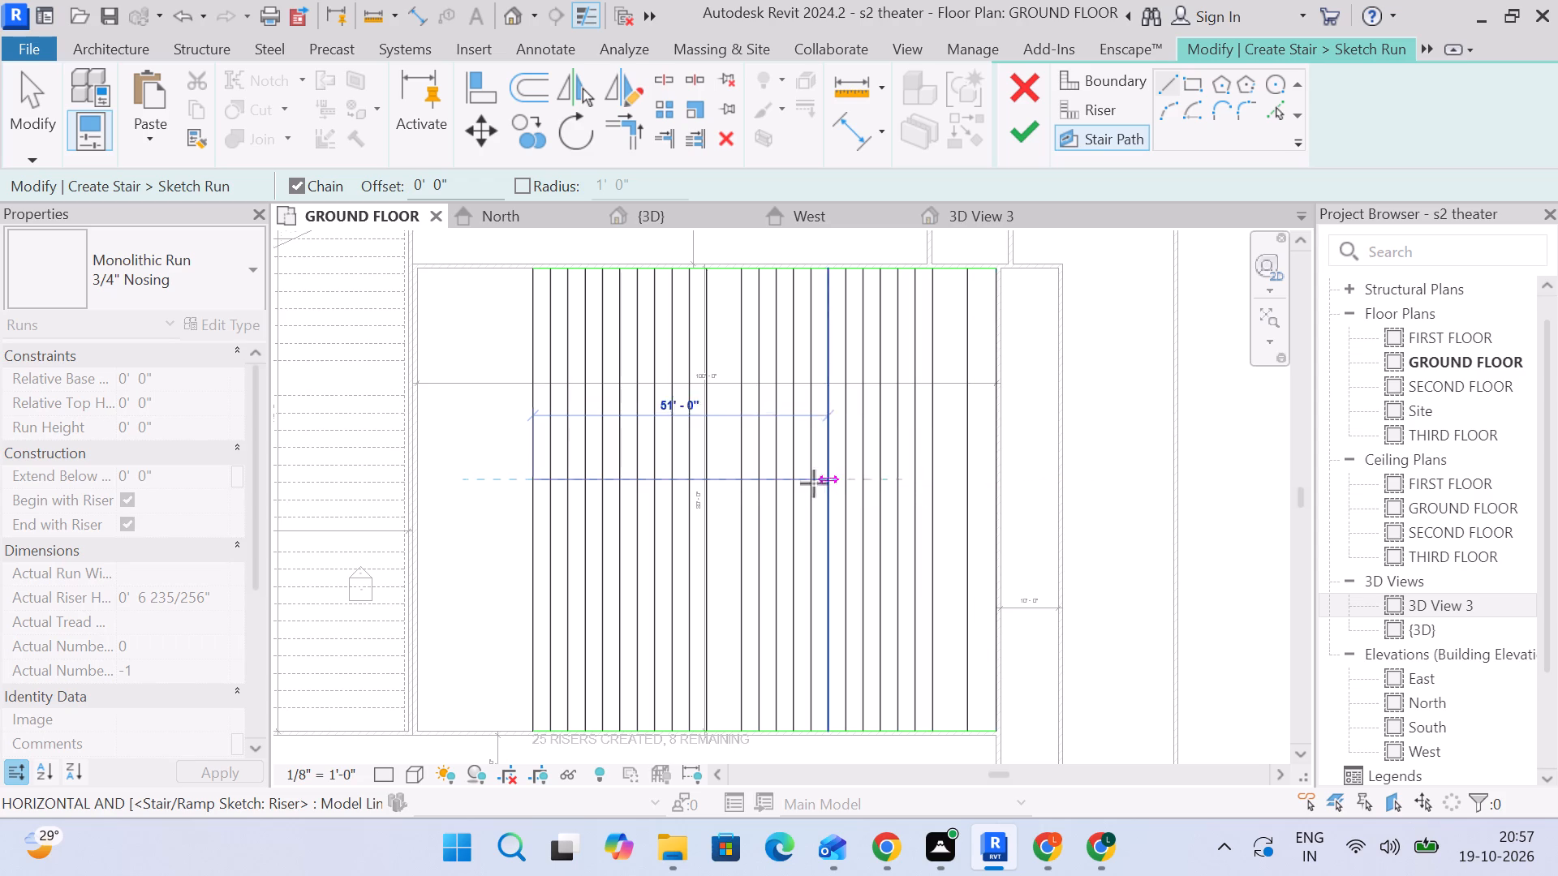
pyautogui.scroll(4, 706, 480)
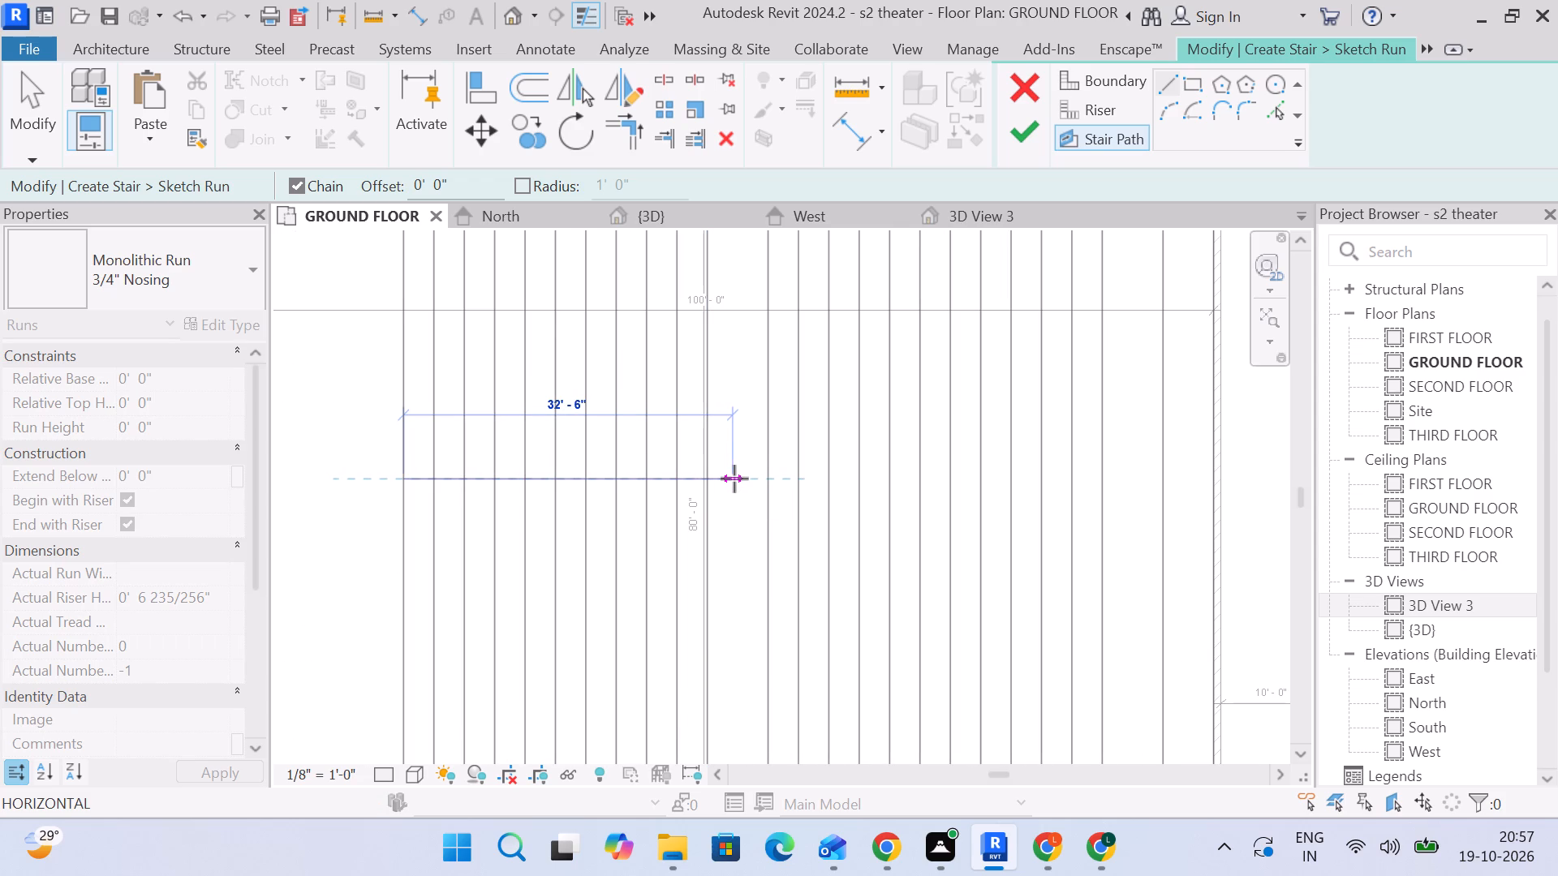
pyautogui.press('Escape')
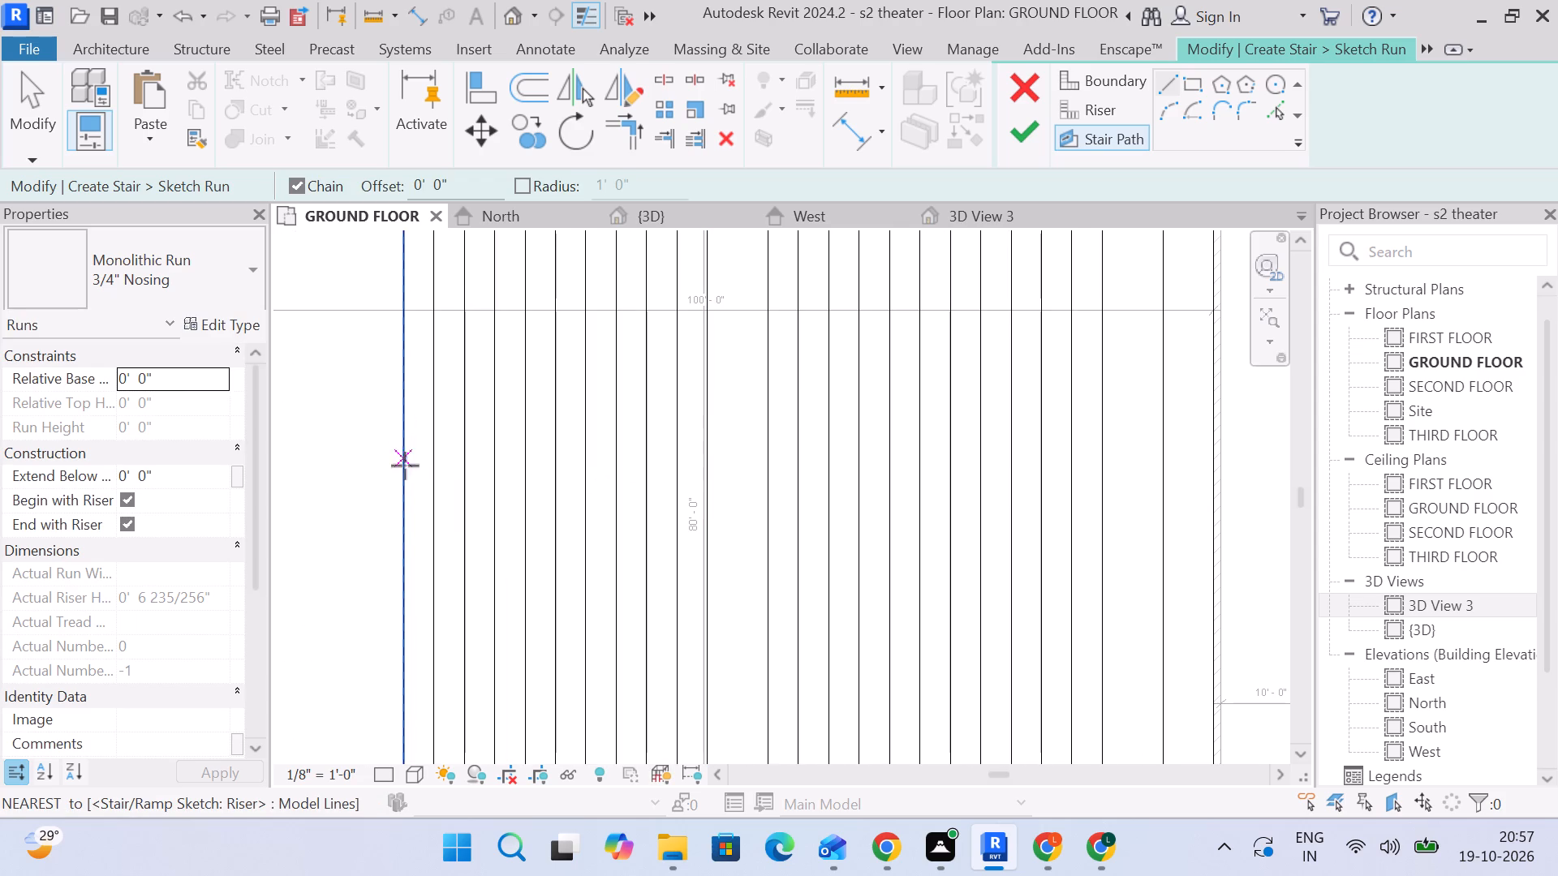
pyautogui.click(401, 517)
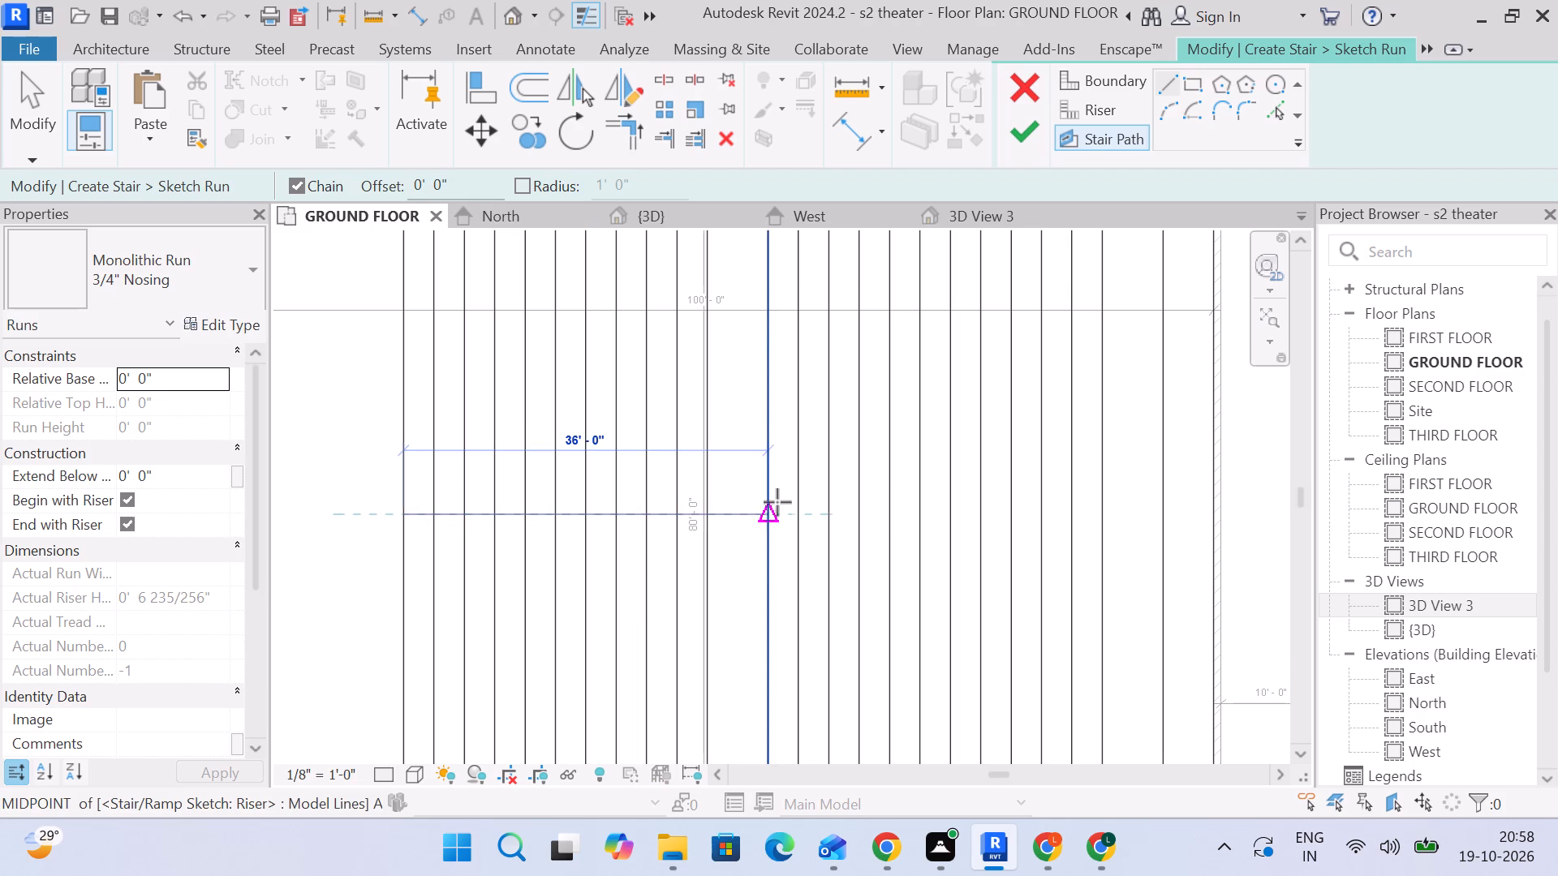
pyautogui.click(736, 515)
pyautogui.moveTo(949, 499); pyautogui.dragTo(645, 452, button='middle')
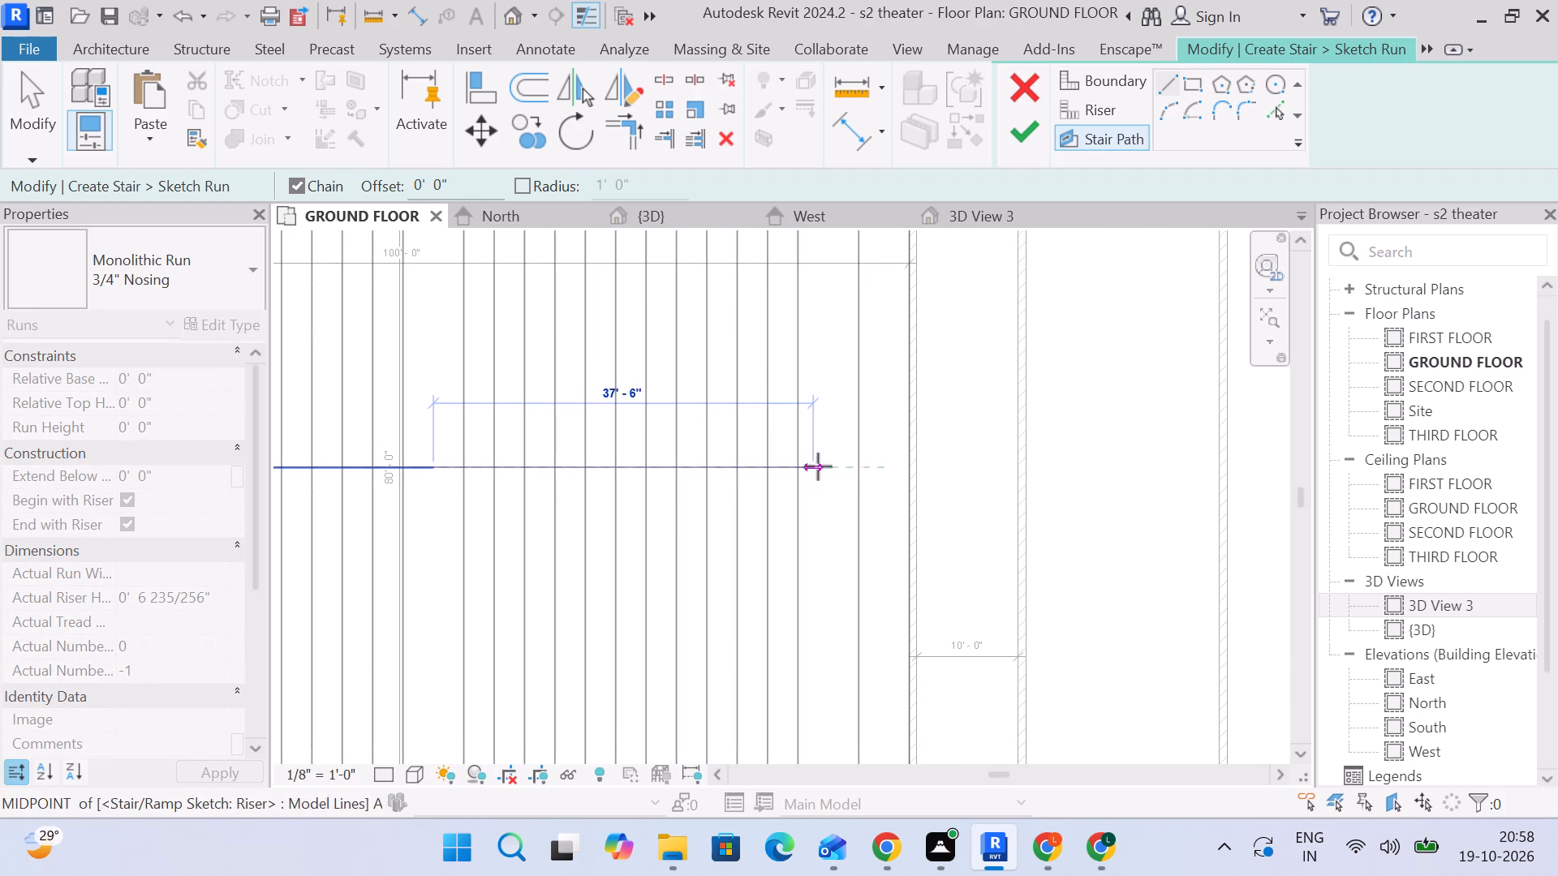
pyautogui.click(828, 466)
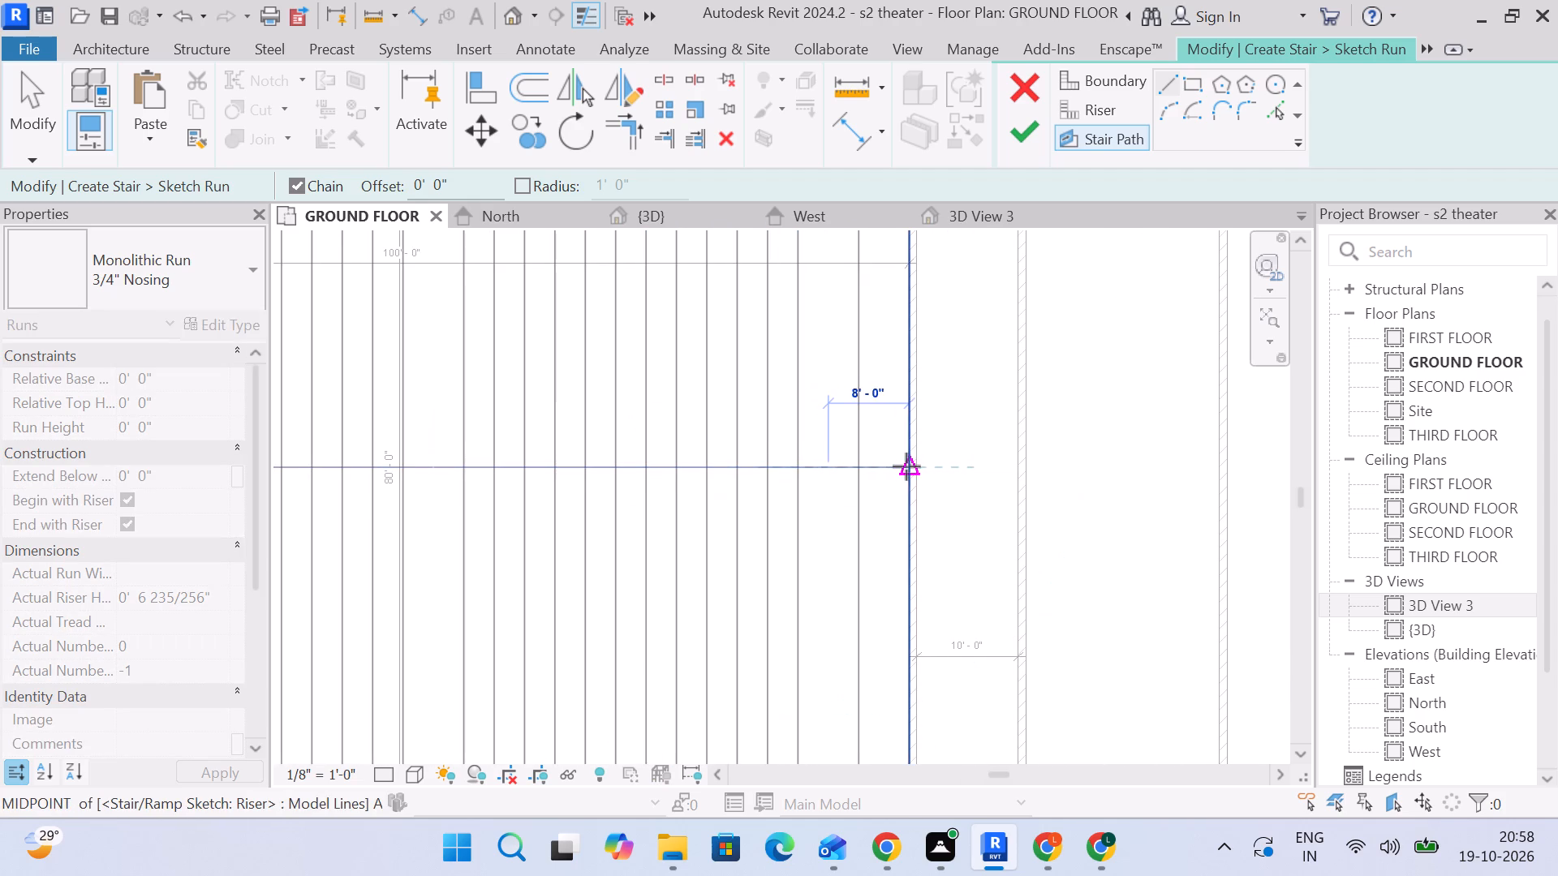
pyautogui.click(909, 466)
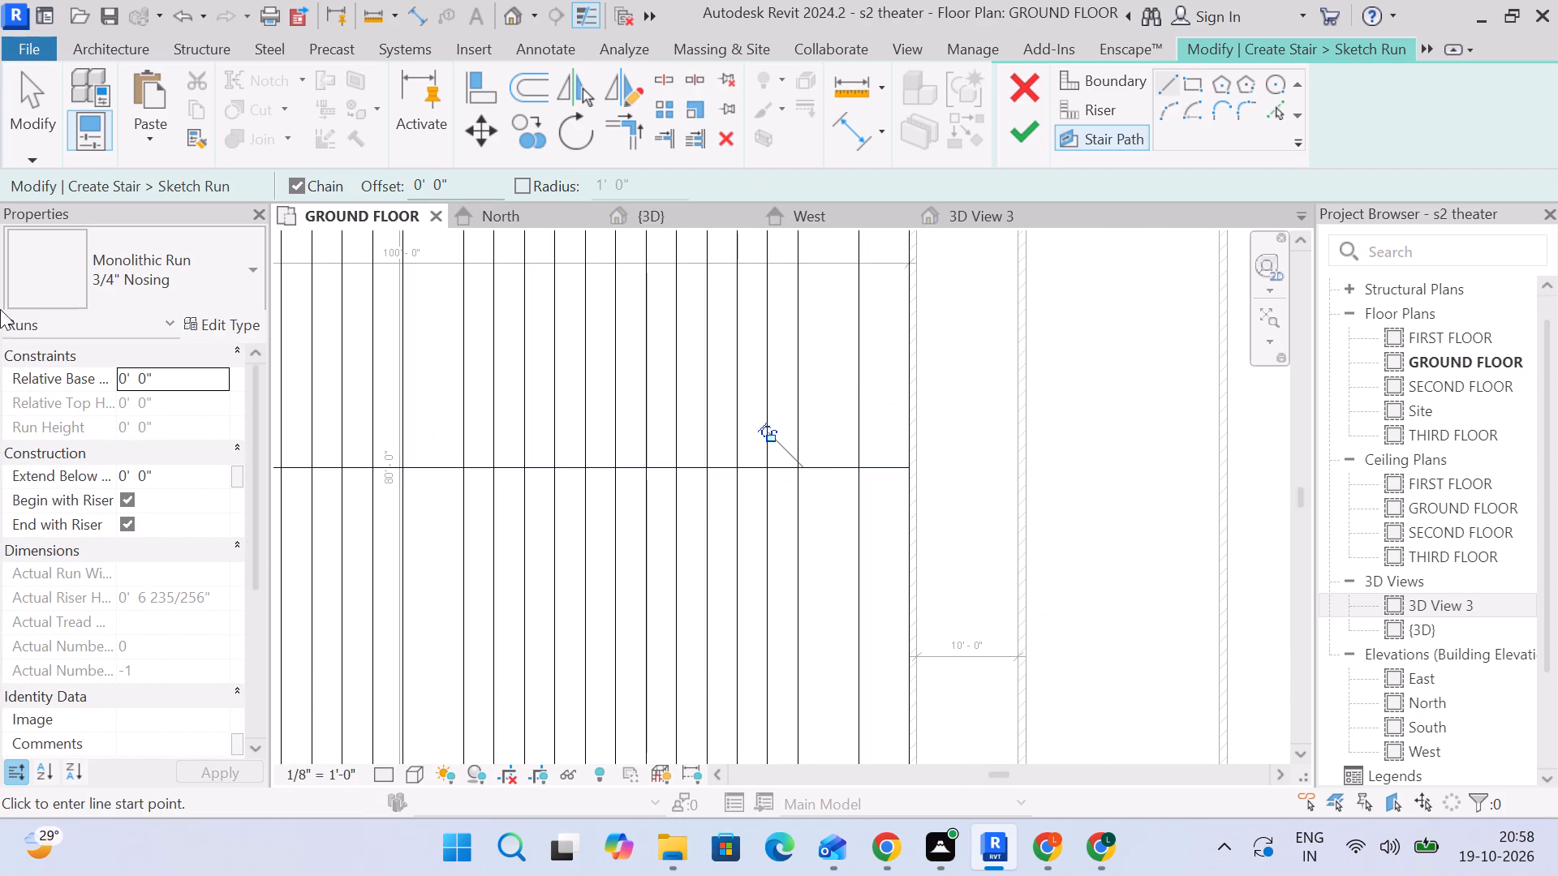
# End the stair path drawing and finish the run sketch to return to the stair edit.
pyautogui.click(42, 96)
pyautogui.scroll(-4, 591, 215)
pyautogui.scroll(-3, 618, 333)
pyautogui.moveTo(617, 350); pyautogui.dragTo(717, 361, button='middle')
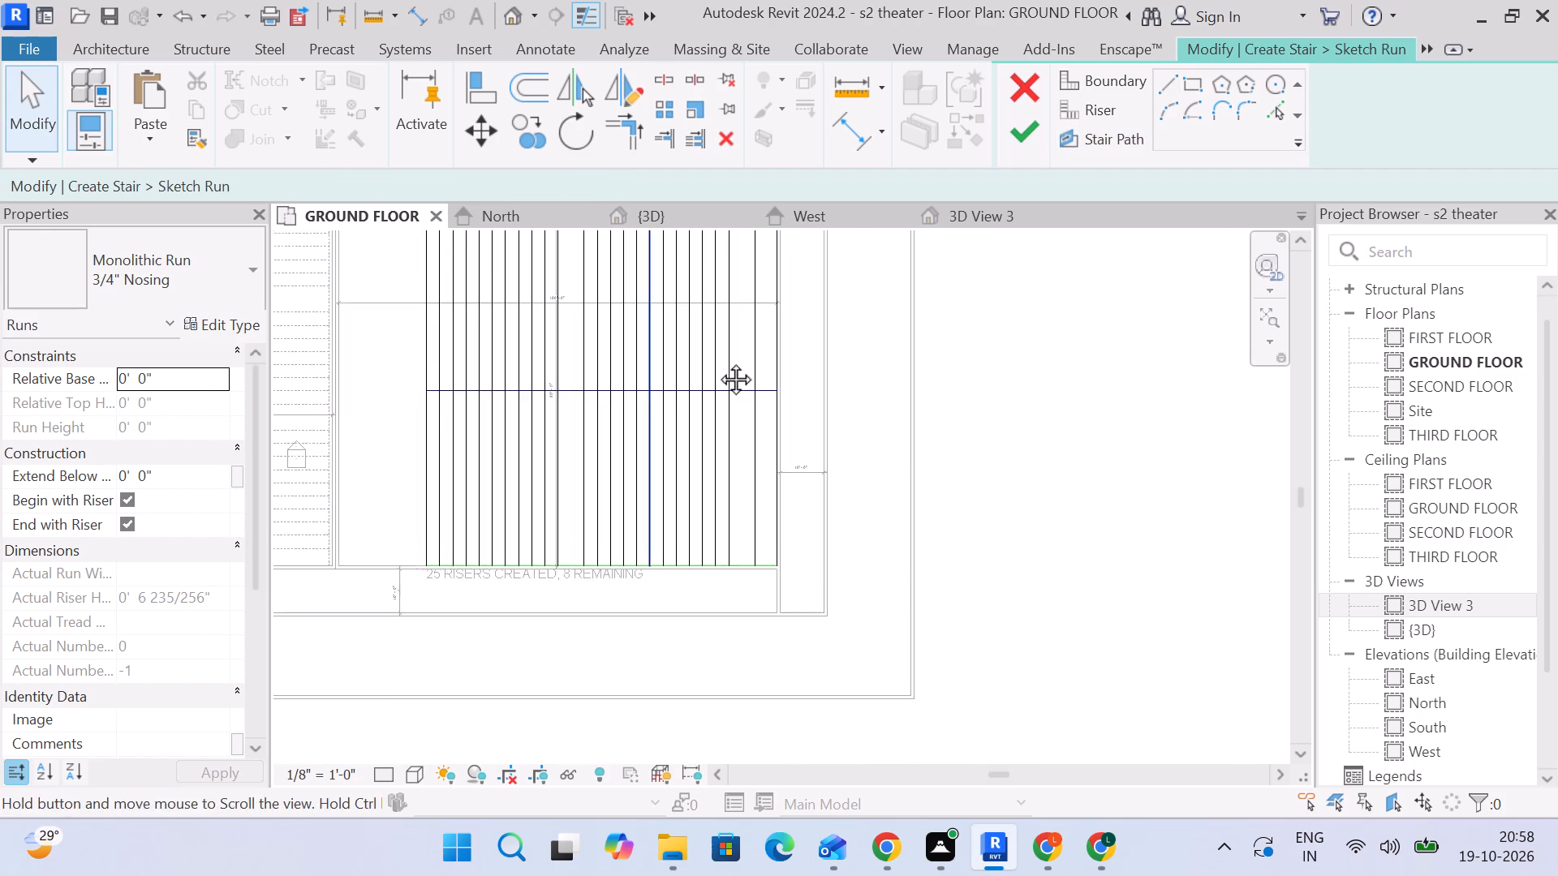
pyautogui.moveTo(717, 361); pyautogui.dragTo(775, 355, button='middle')
pyautogui.click(1039, 135)
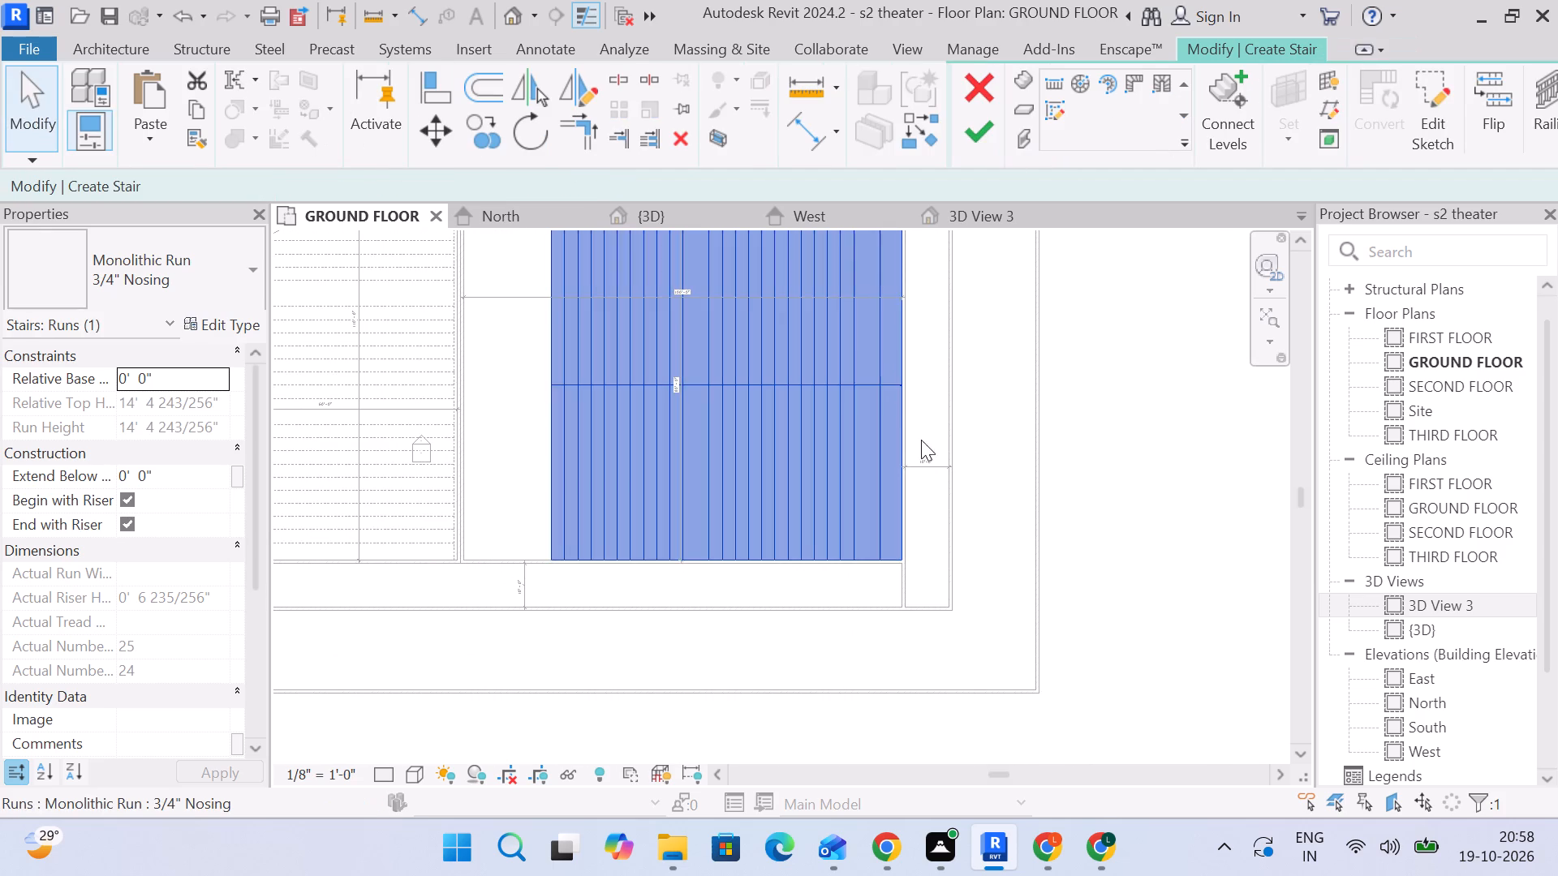
# Examine the new run's stepped profile against the walls in the 3D view, orbited and set to the front orientation.
pyautogui.scroll(-3, 1014, 401)
pyautogui.click(530, 221)
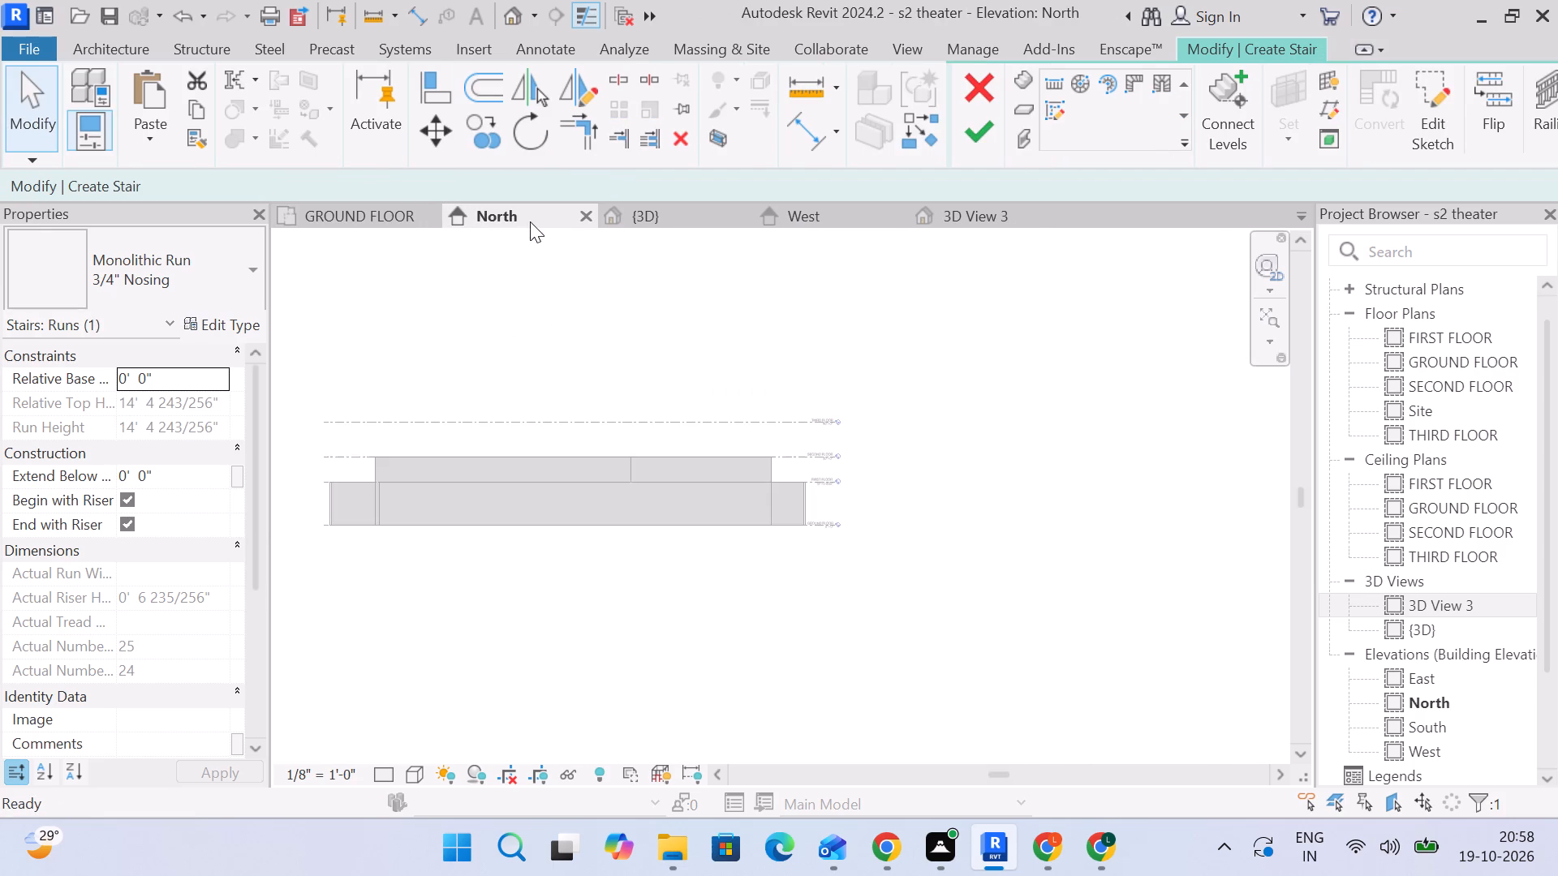
pyautogui.click(648, 222)
pyautogui.scroll(3, 1108, 481)
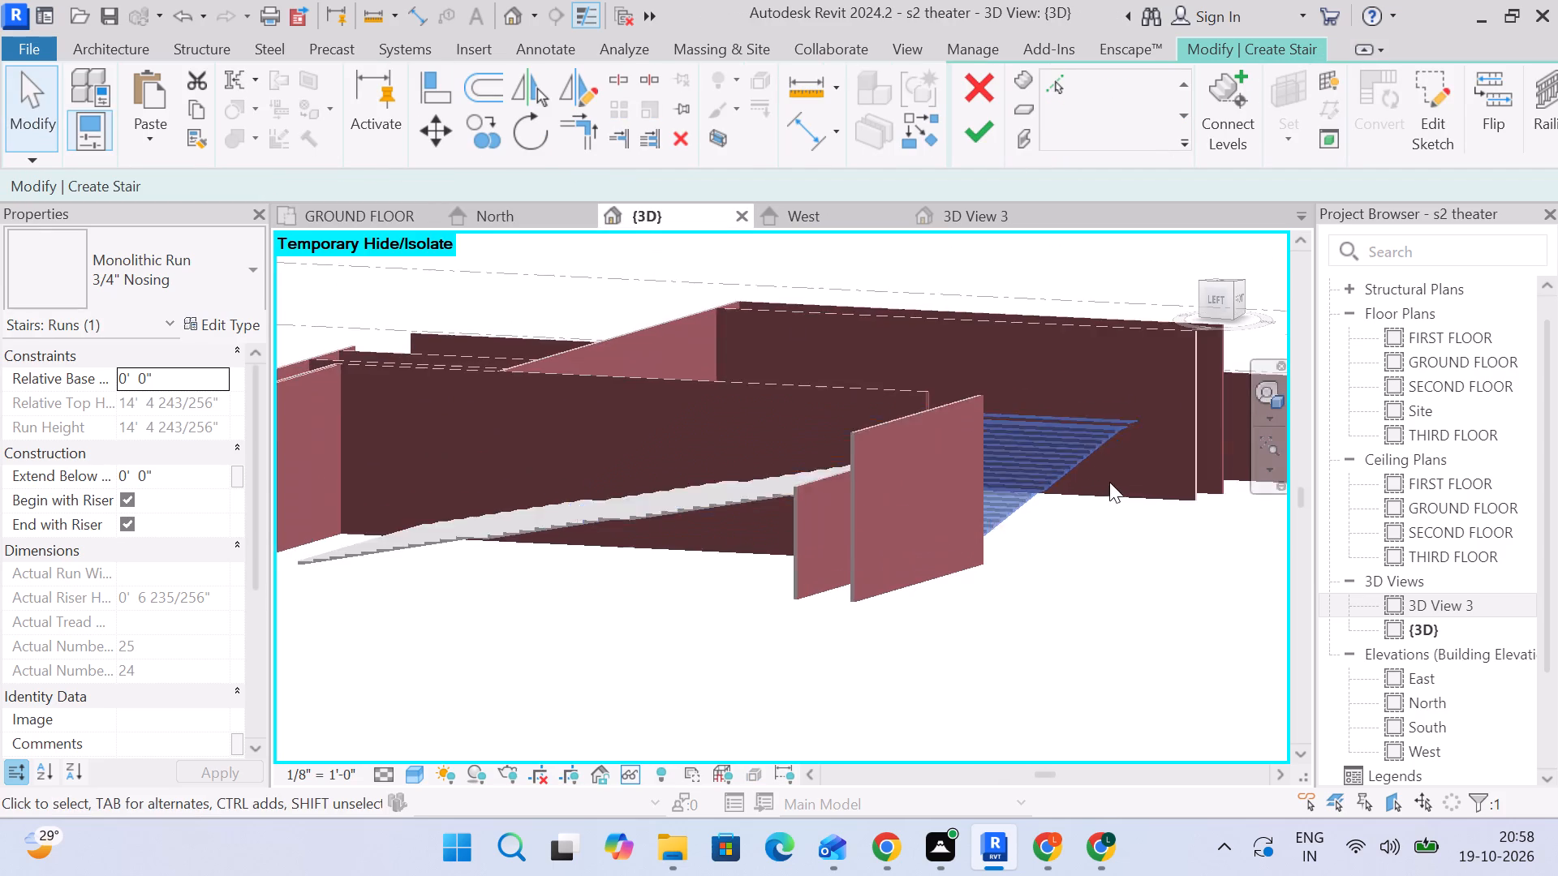
pyautogui.scroll(-3, 1155, 527)
pyautogui.keyDown('shift'); pyautogui.moveTo(1157, 534); pyautogui.dragTo(958, 539, button='middle'); pyautogui.keyUp('shift')
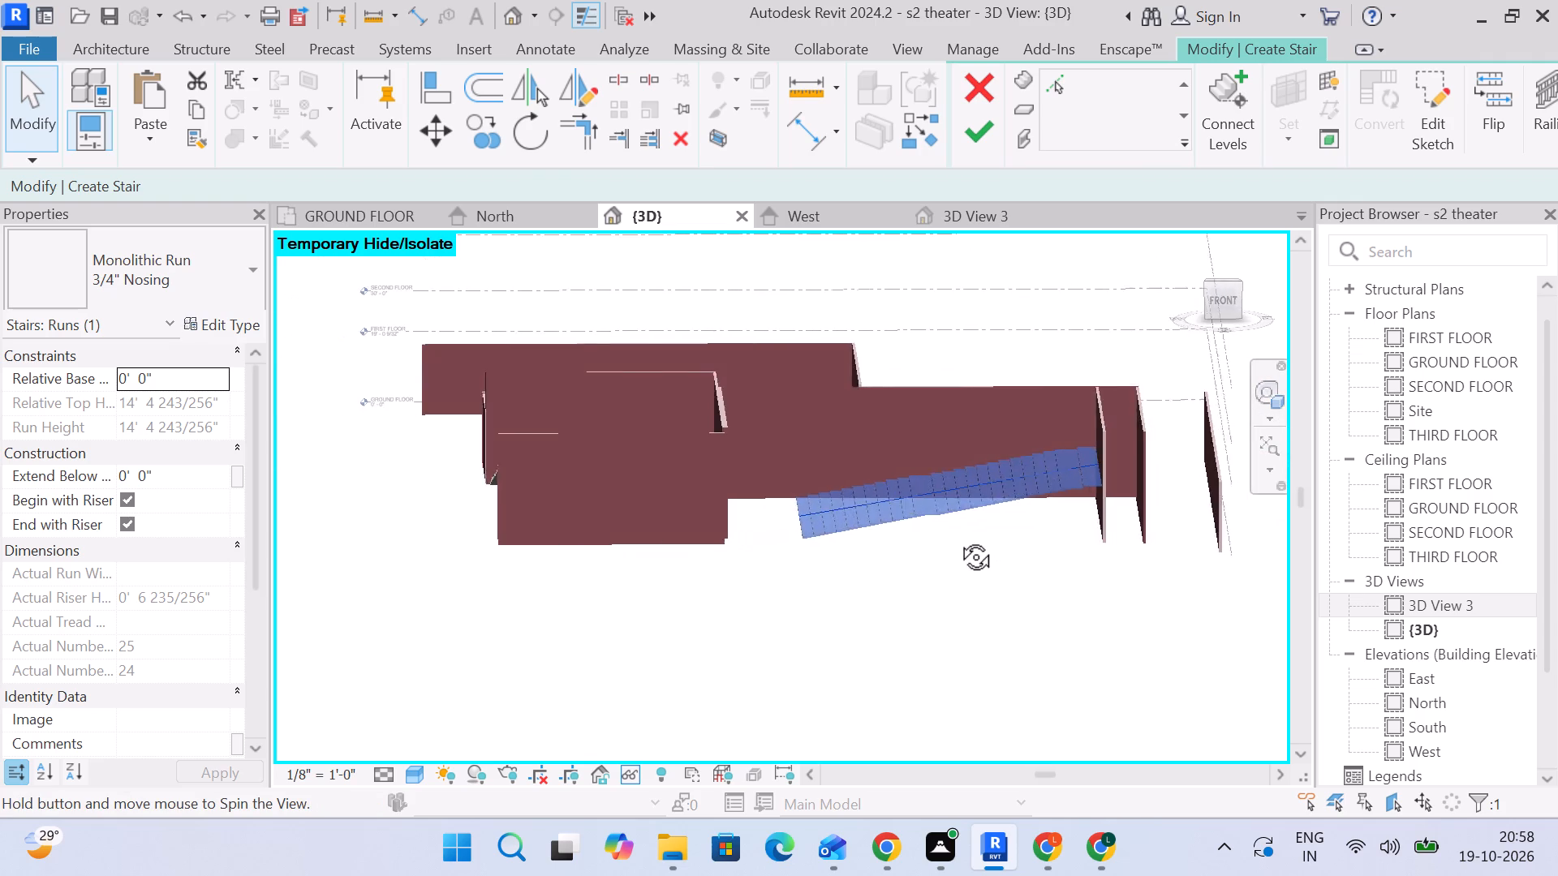
pyautogui.keyDown('shift'); pyautogui.moveTo(958, 539); pyautogui.dragTo(953, 489, button='middle'); pyautogui.keyUp('shift')
pyautogui.scroll(3, 1019, 489)
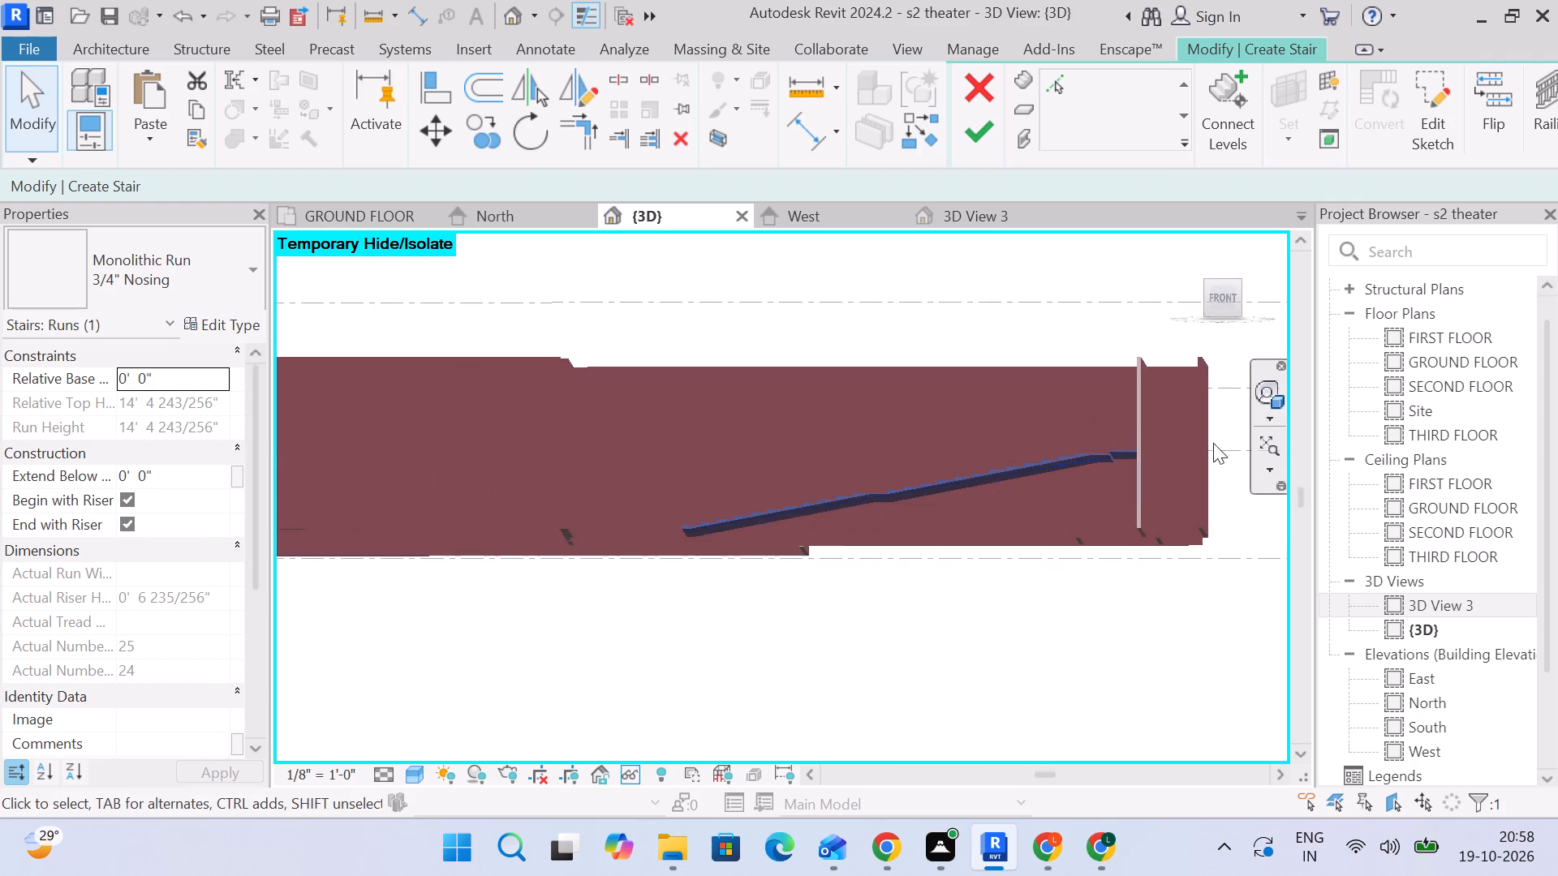
pyautogui.click(1213, 299)
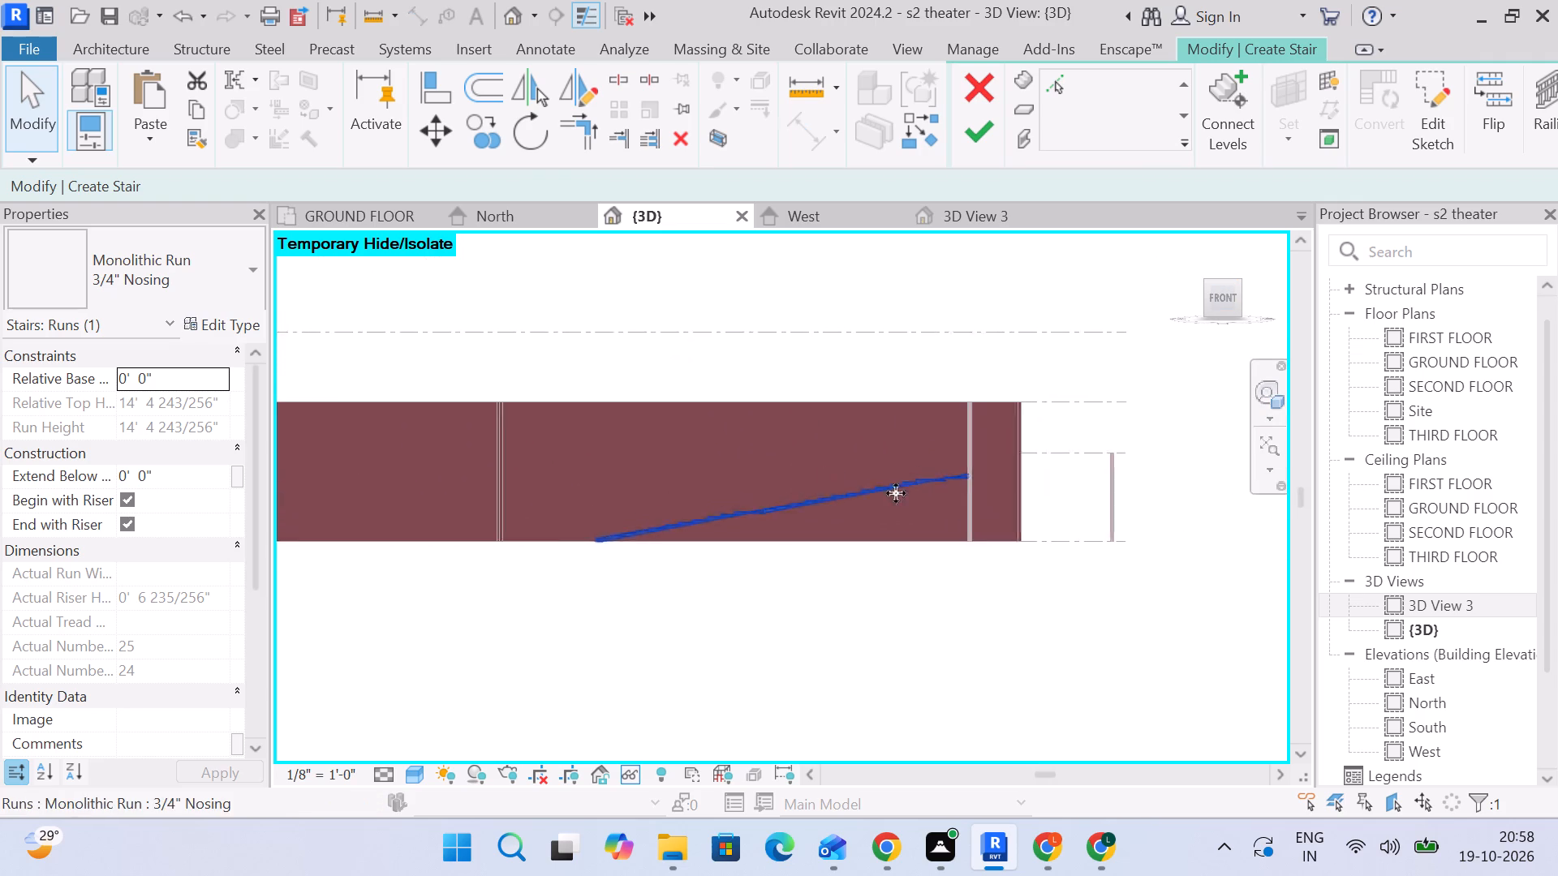
pyautogui.scroll(3, 902, 494)
pyautogui.scroll(1, 773, 546)
pyautogui.moveTo(773, 546); pyautogui.dragTo(984, 440, button='middle')
pyautogui.scroll(-3, 575, 451)
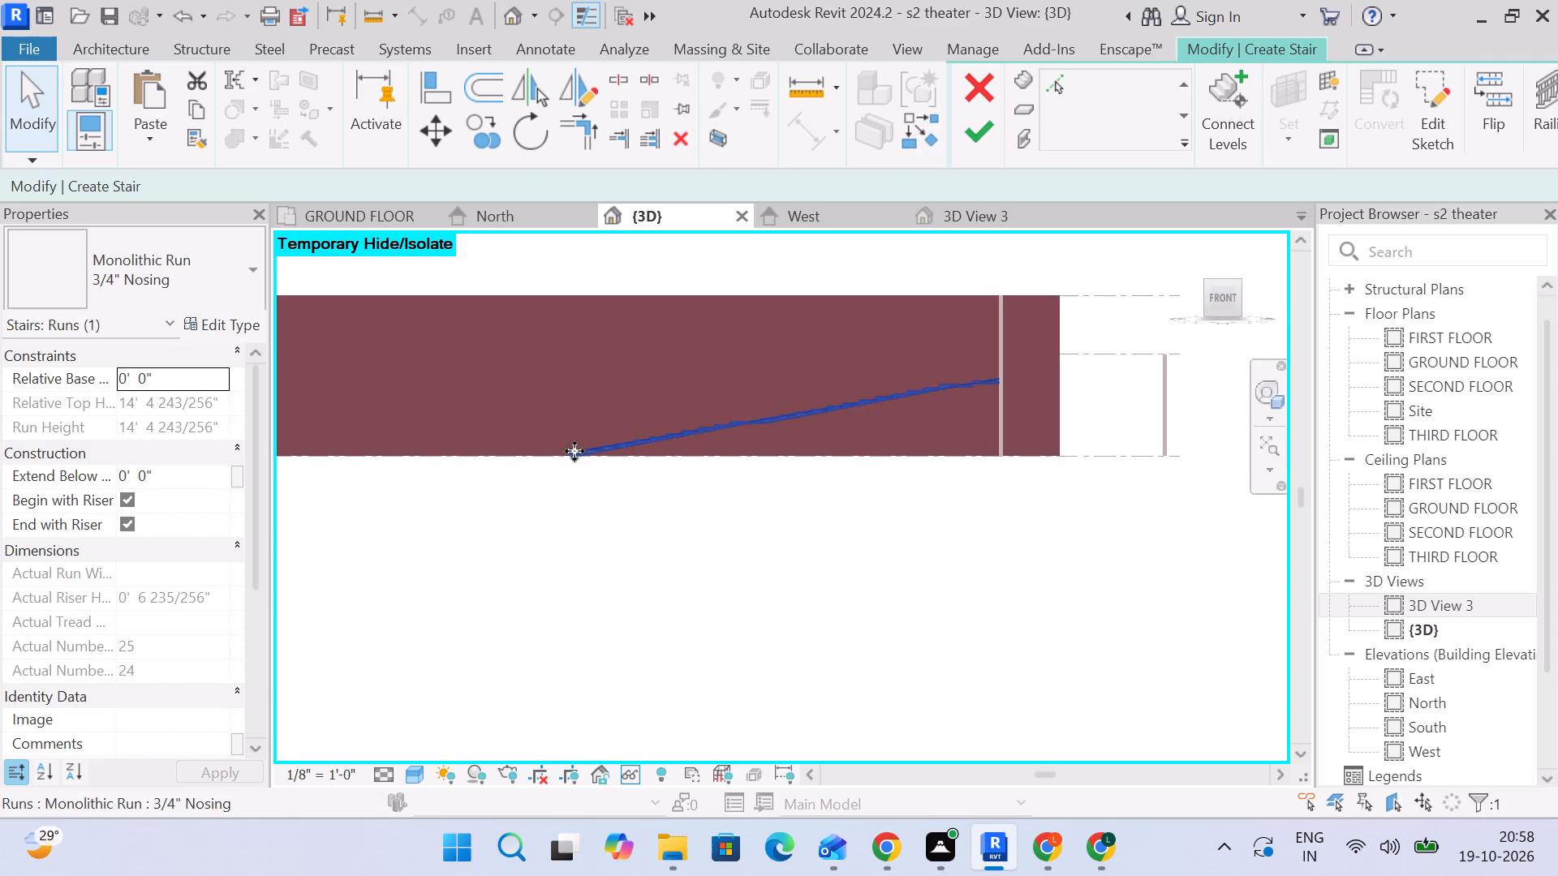
pyautogui.scroll(4, 1023, 378)
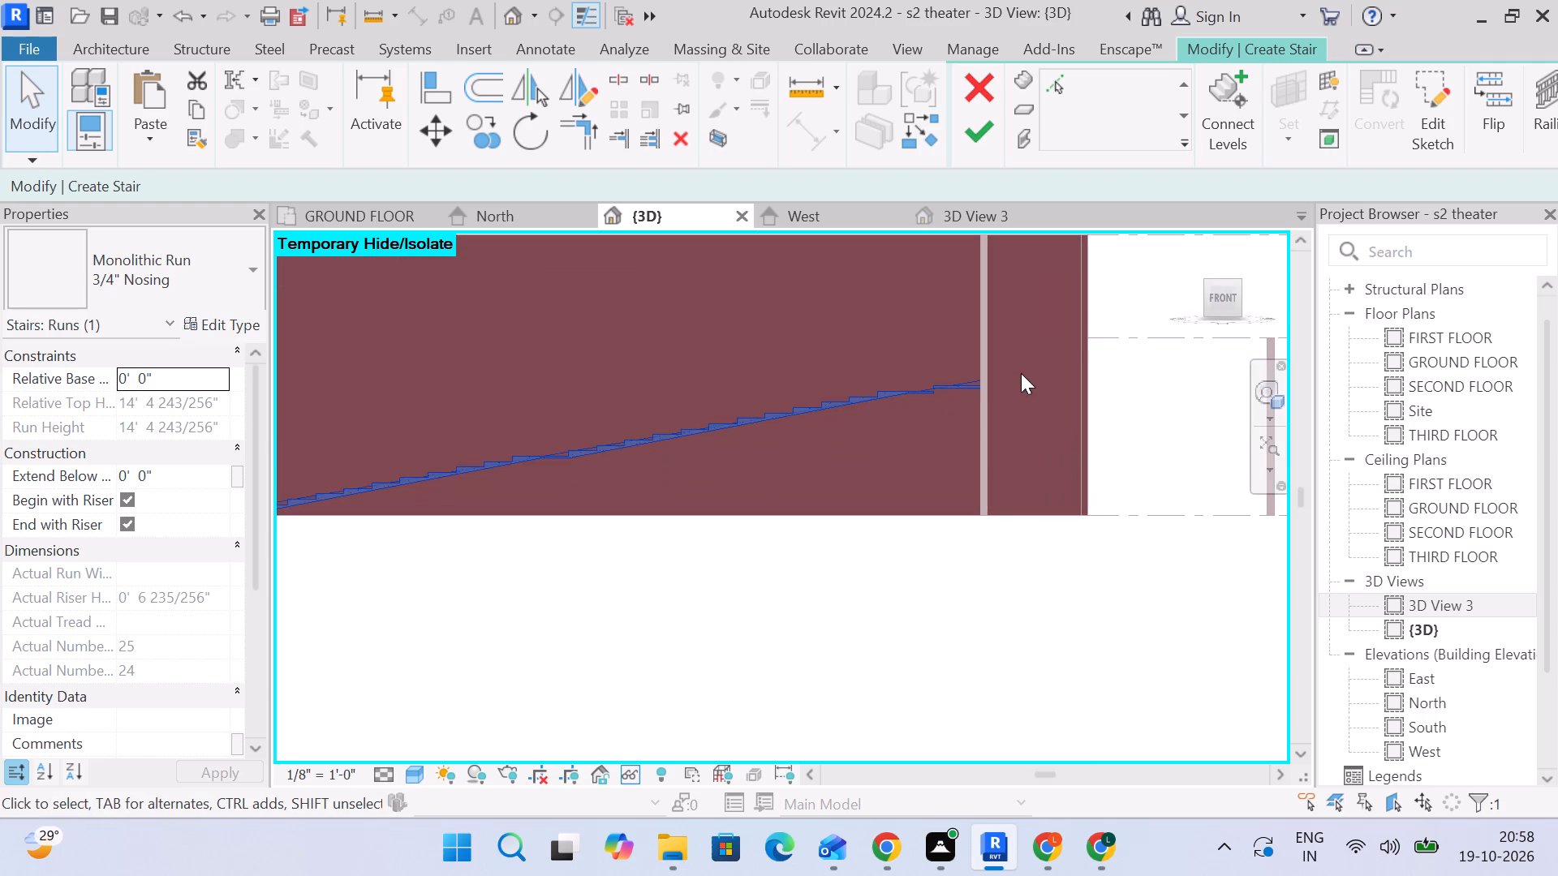
pyautogui.scroll(-3, 1022, 373)
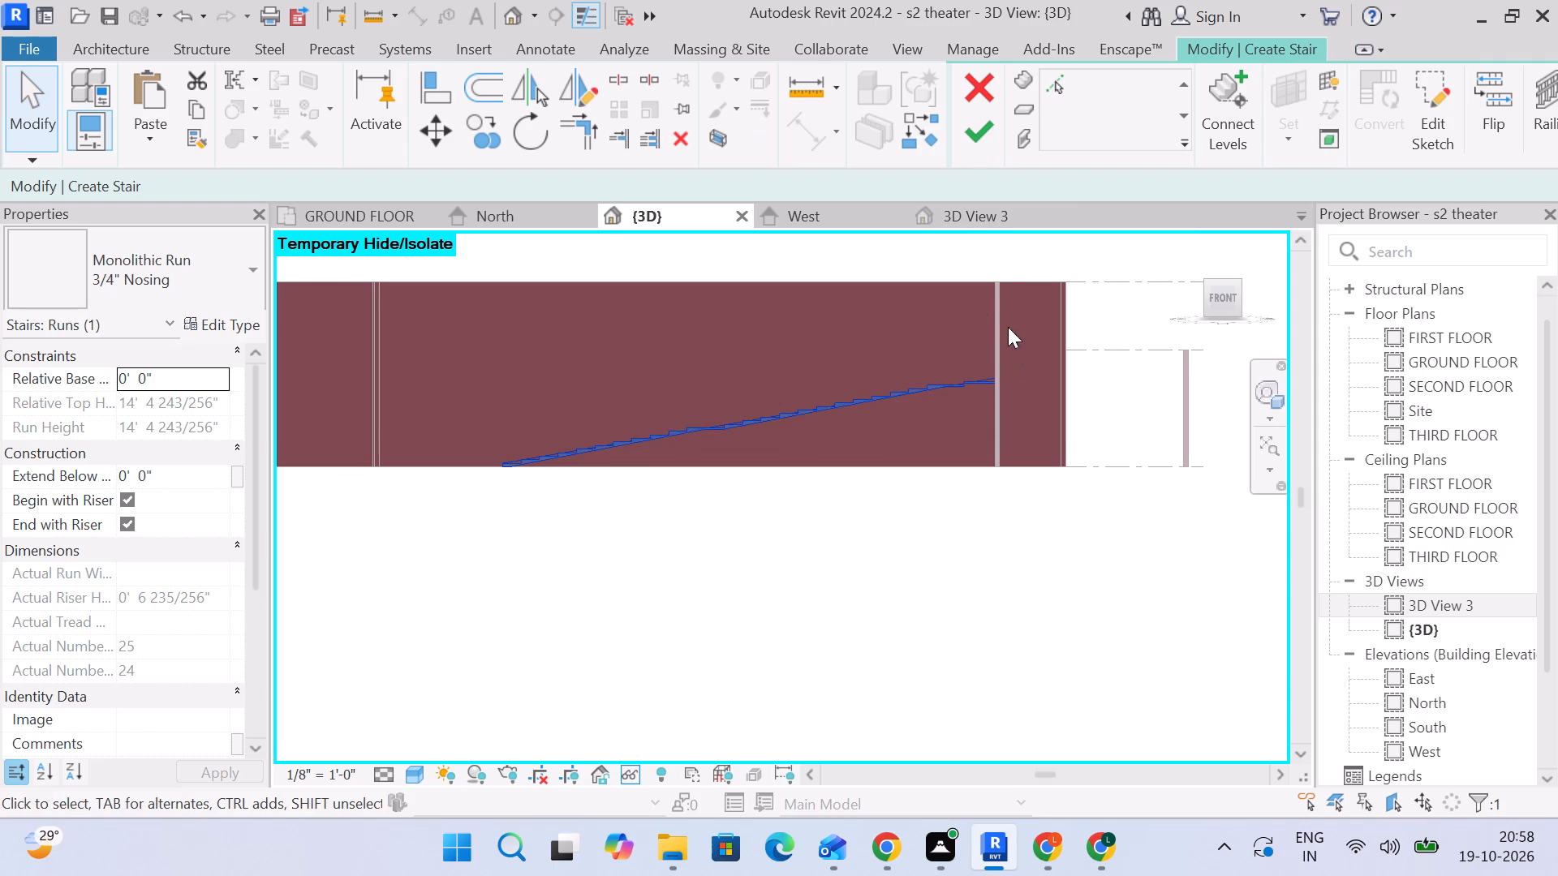
# Finish creating the SCREEN 1 stair and dismiss the resulting notice.
pyautogui.click(963, 109)
pyautogui.click(971, 131)
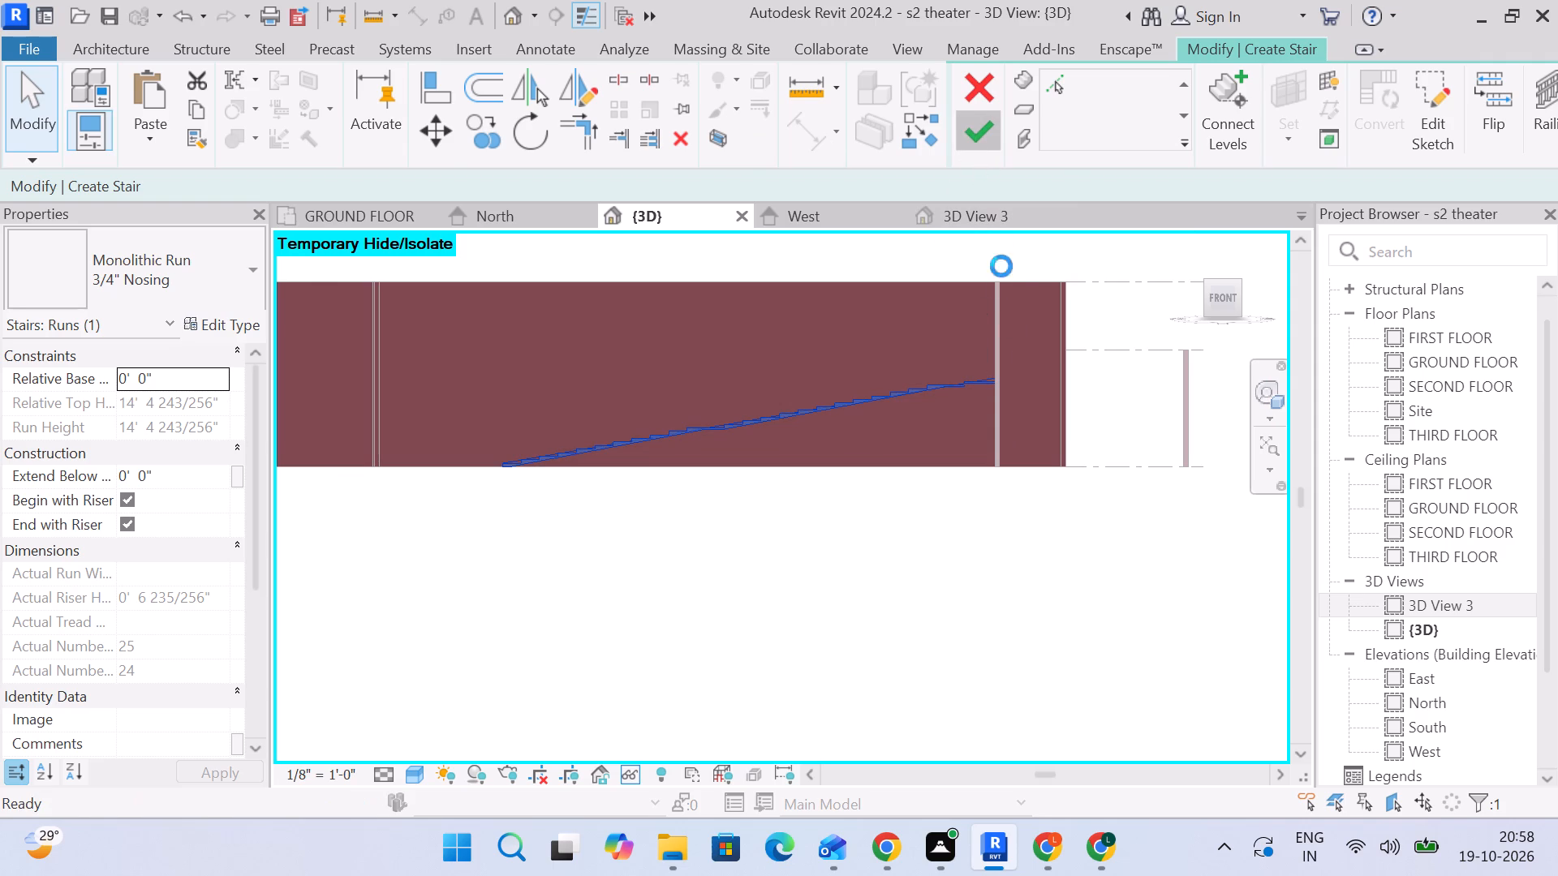
pyautogui.click(1539, 707)
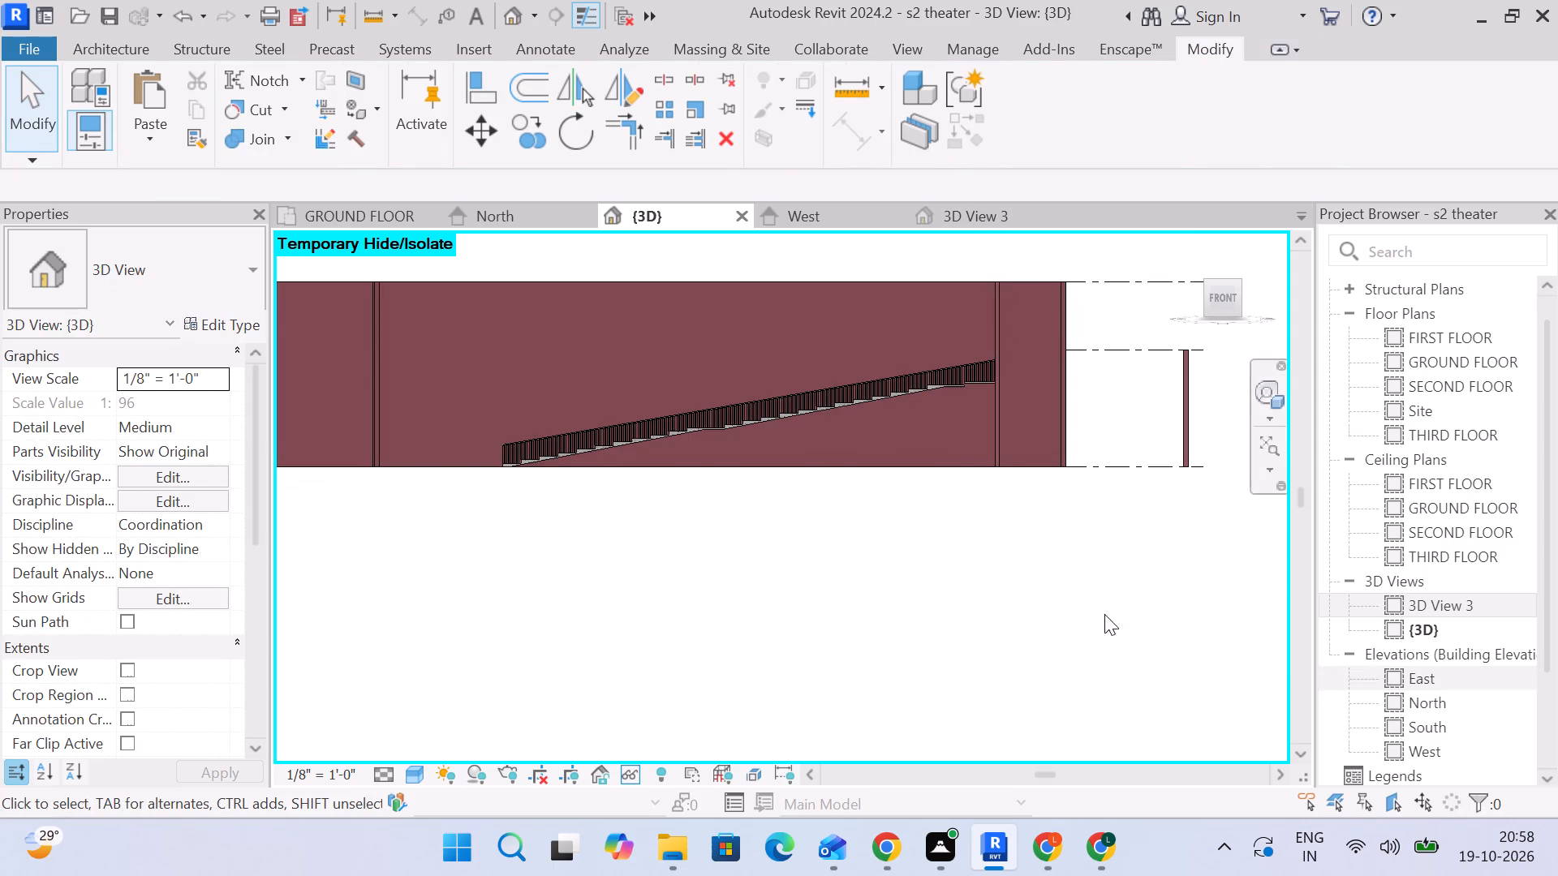
# Delete the handrail railings along both sides of the SCREEN 1 stair.
pyautogui.scroll(5, 952, 363)
pyautogui.click(971, 371)
pyautogui.press('Delete')
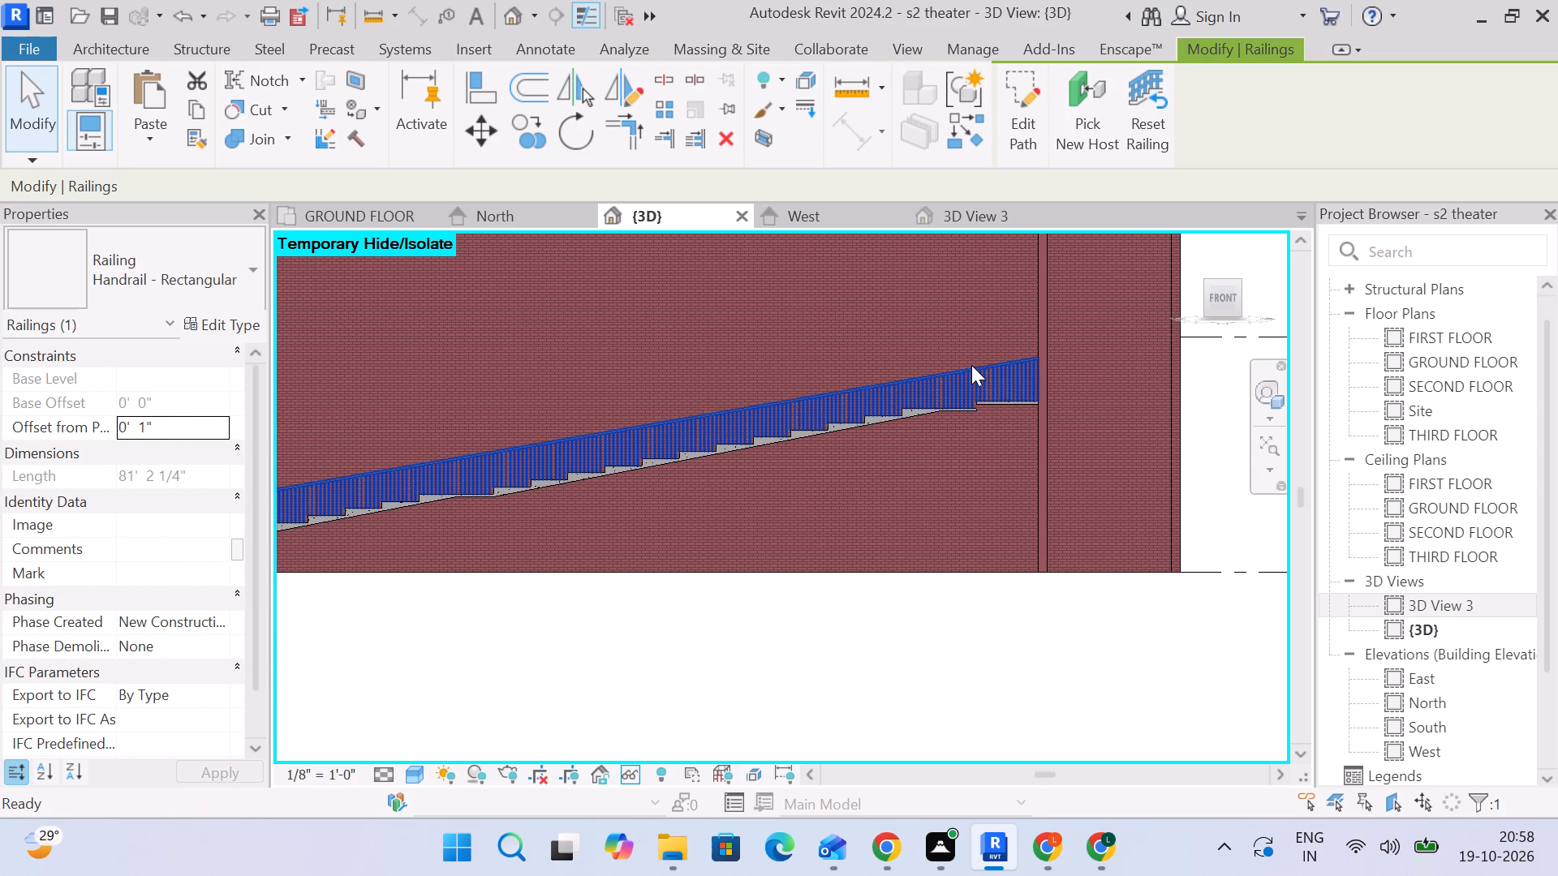
pyautogui.click(971, 369)
pyautogui.press('Delete')
# Examine the upper end of the SCREEN 1 stair up close, where the last treads meet the top step.
pyautogui.scroll(4, 985, 426)
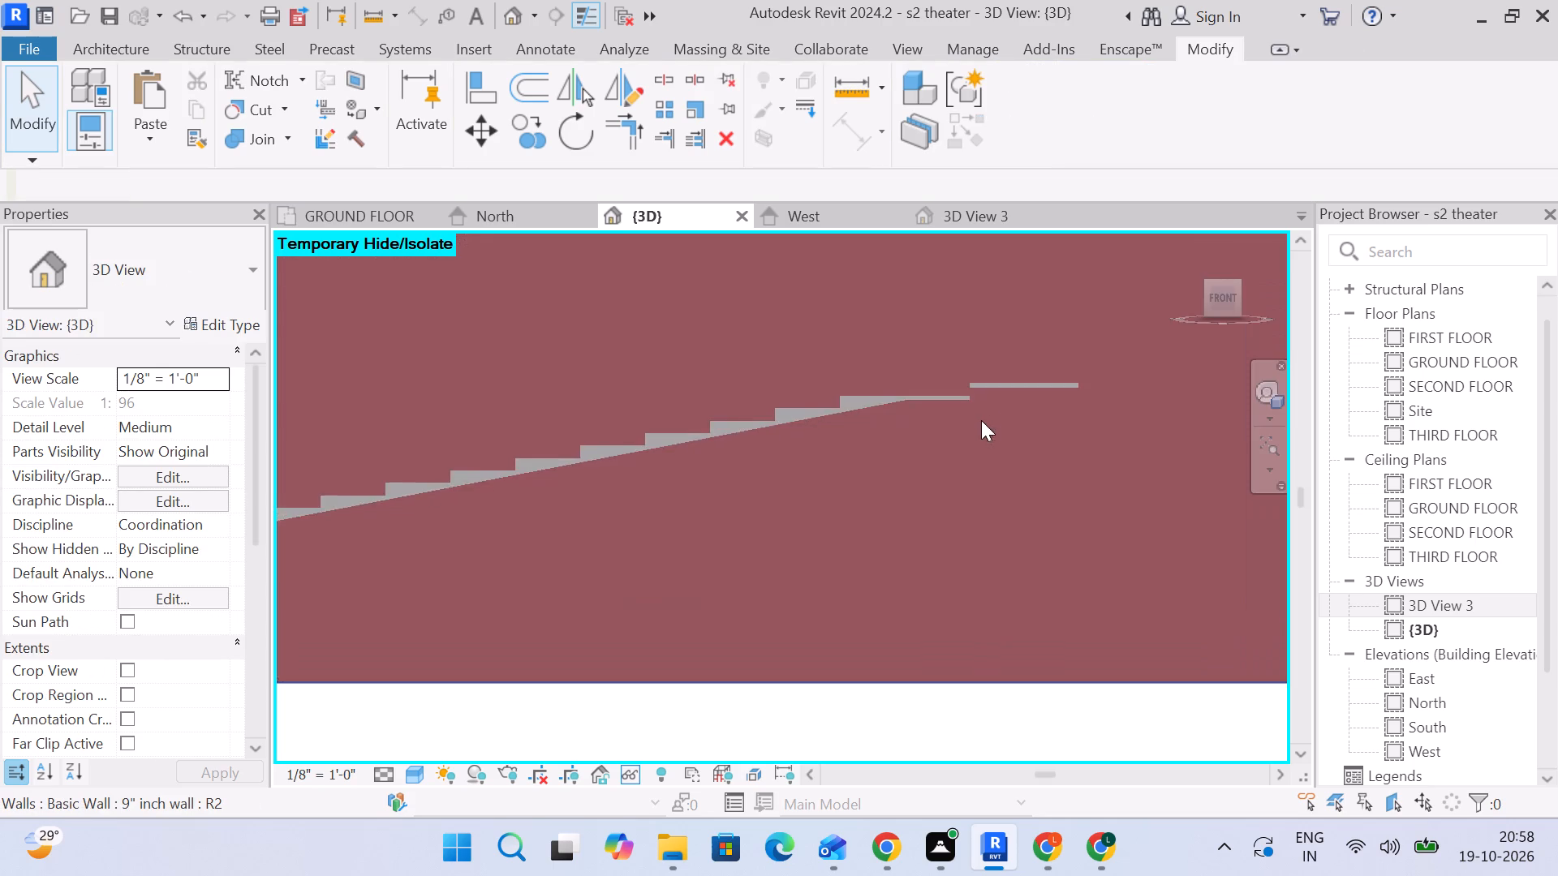
pyautogui.scroll(7, 973, 414)
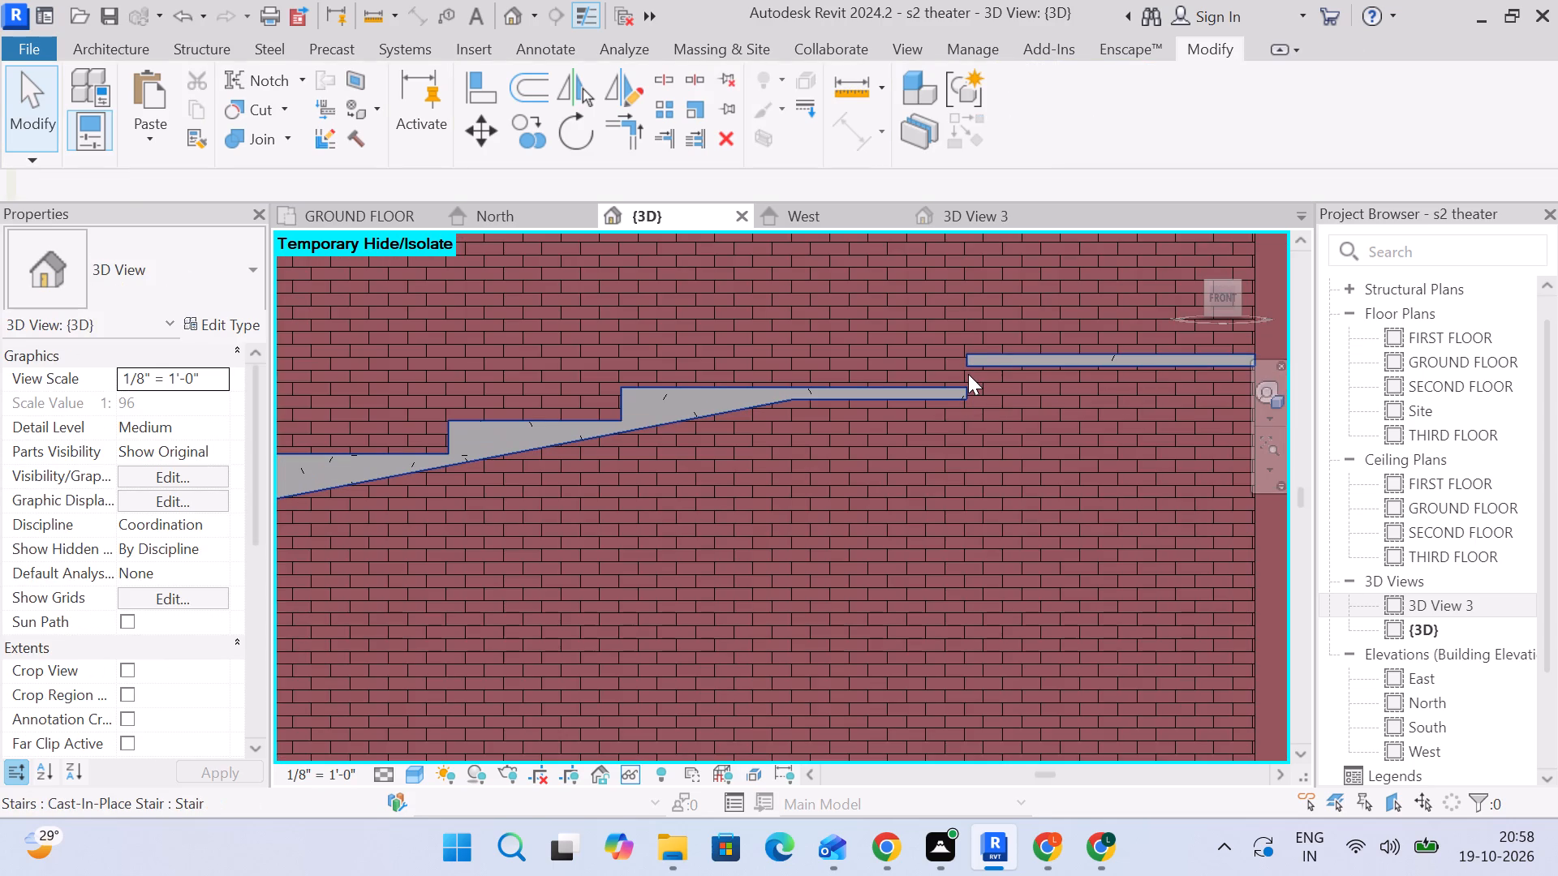
pyautogui.click(984, 363)
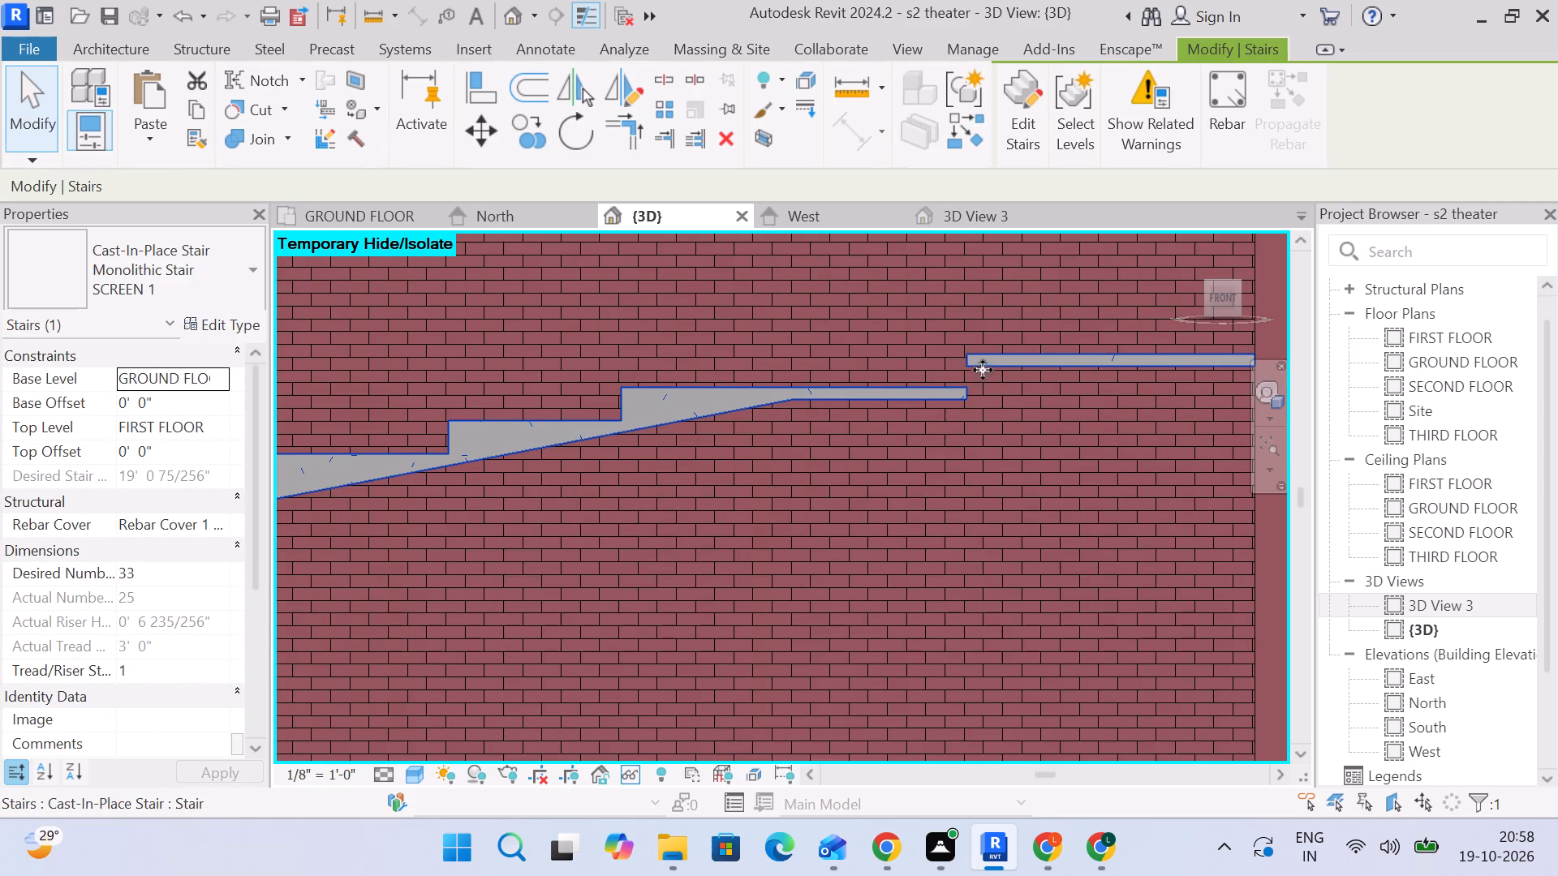
pyautogui.scroll(-4, 980, 376)
pyautogui.scroll(4, 978, 378)
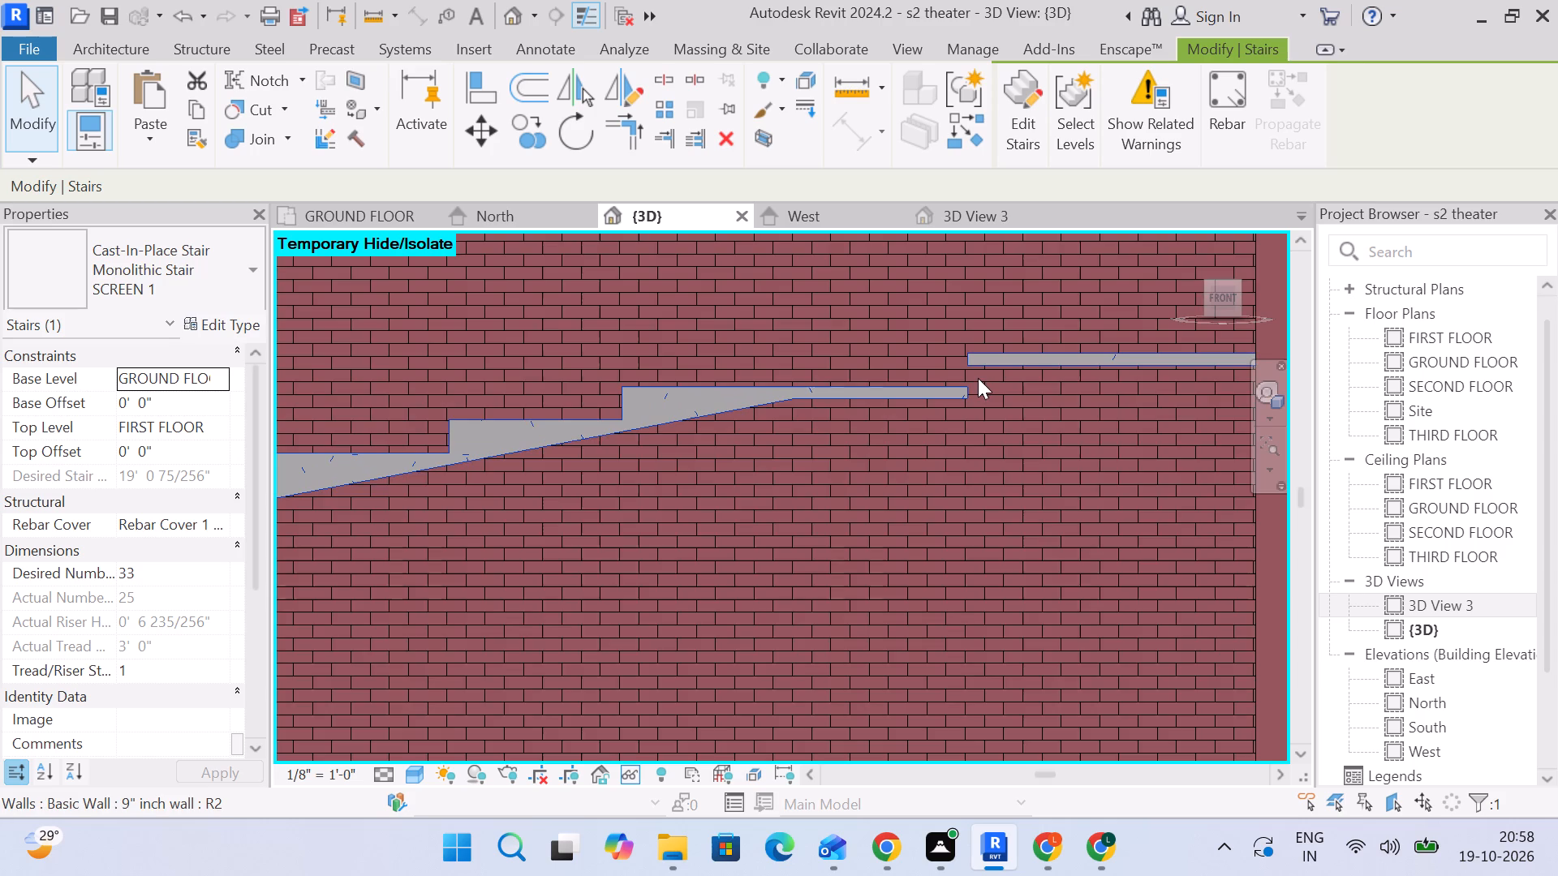
pyautogui.scroll(3, 956, 372)
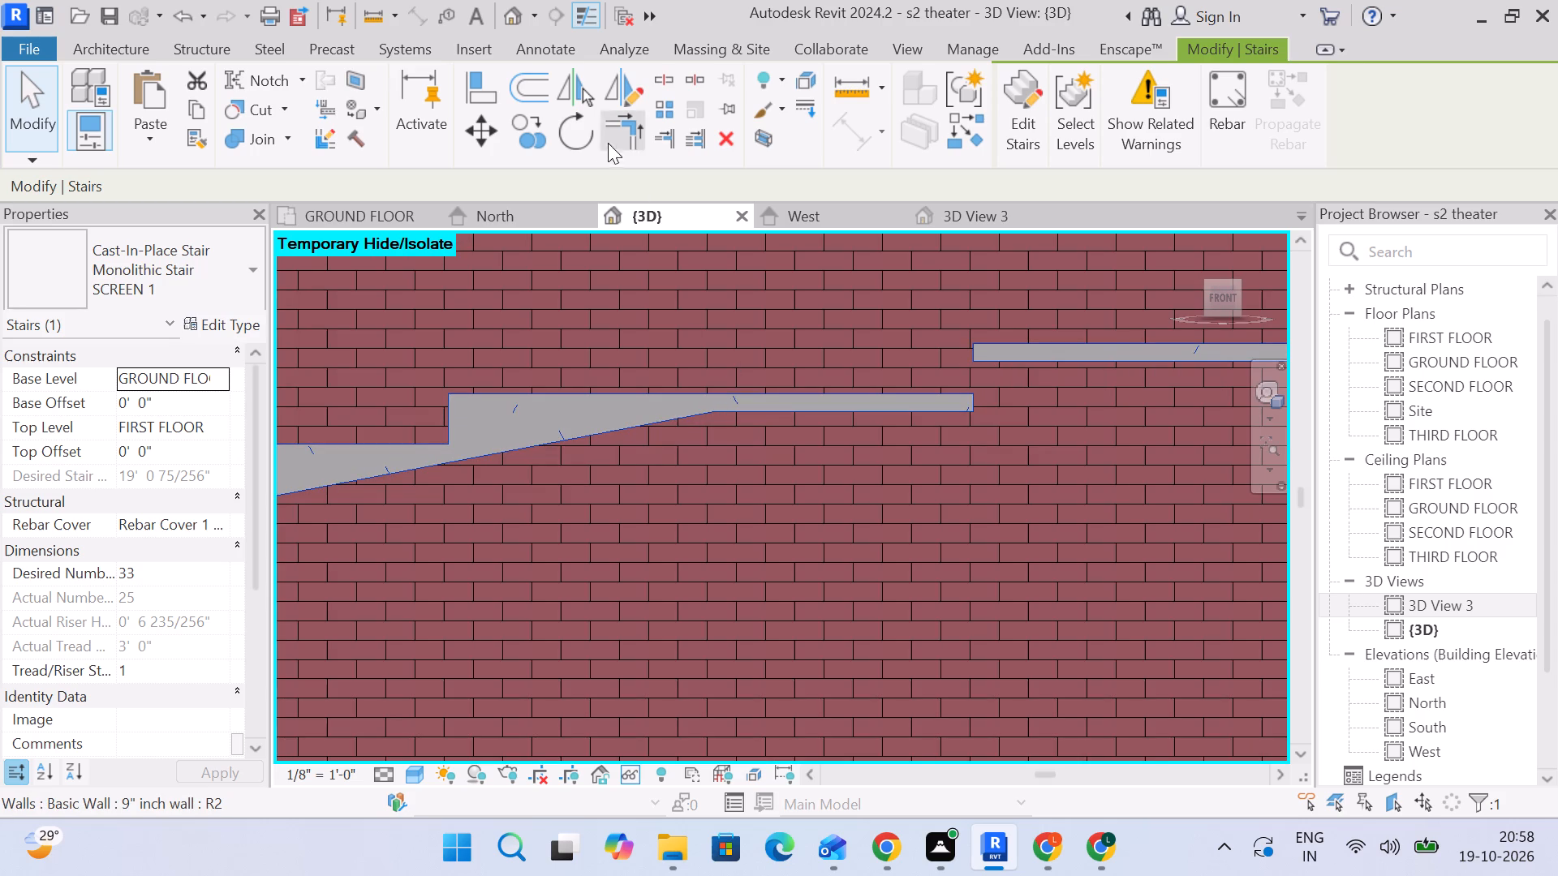
pyautogui.press('Escape')
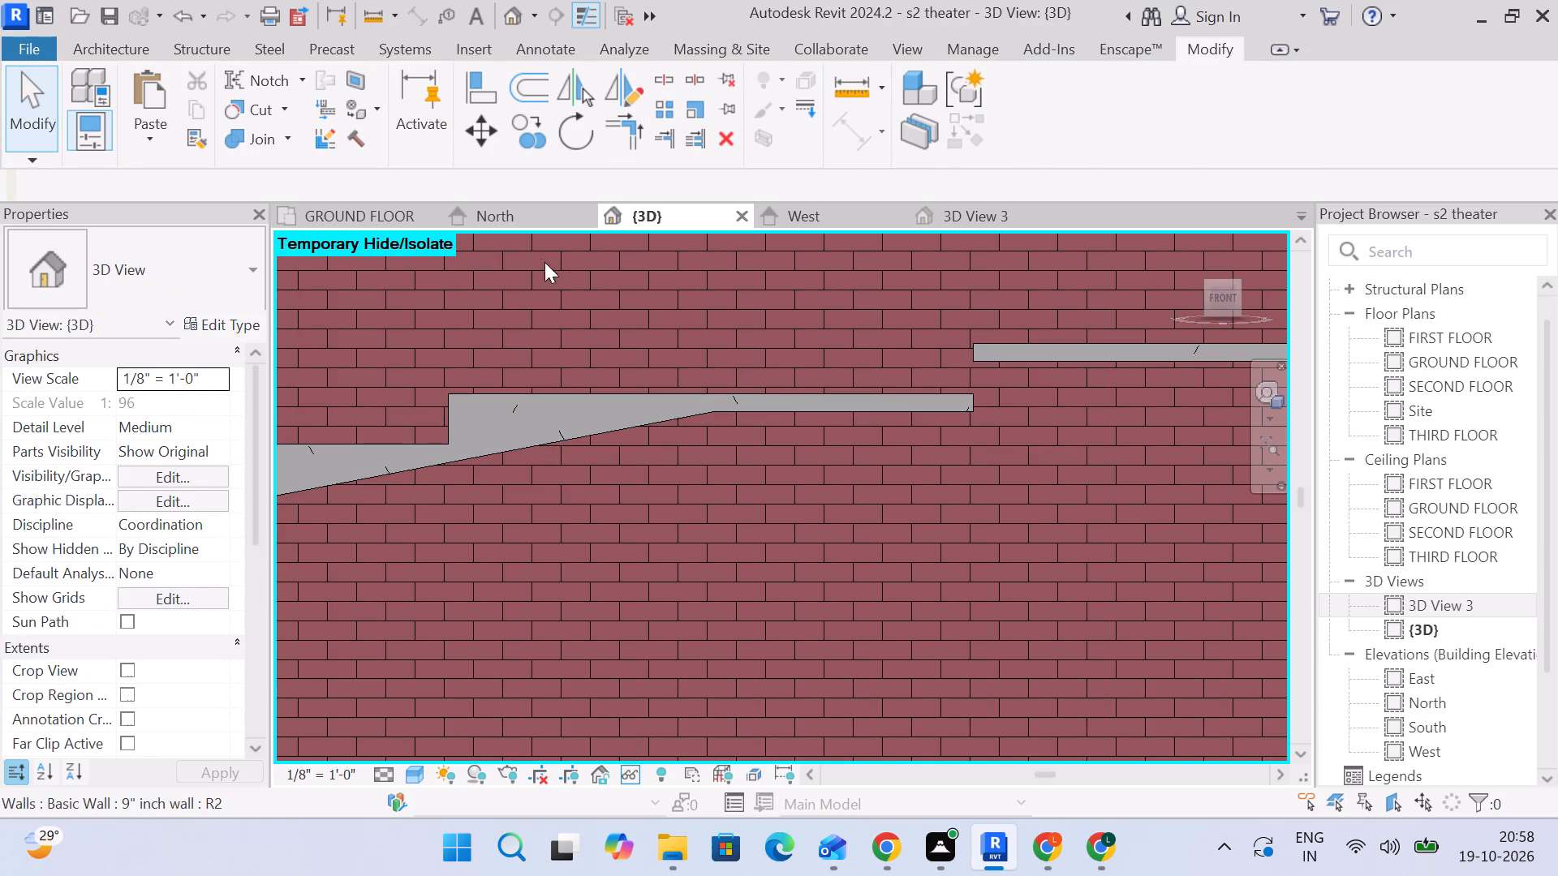
# Review the stairs in the North and West elevations and the GROUND FLOOR plan, and close the North elevation.
pyautogui.click(501, 221)
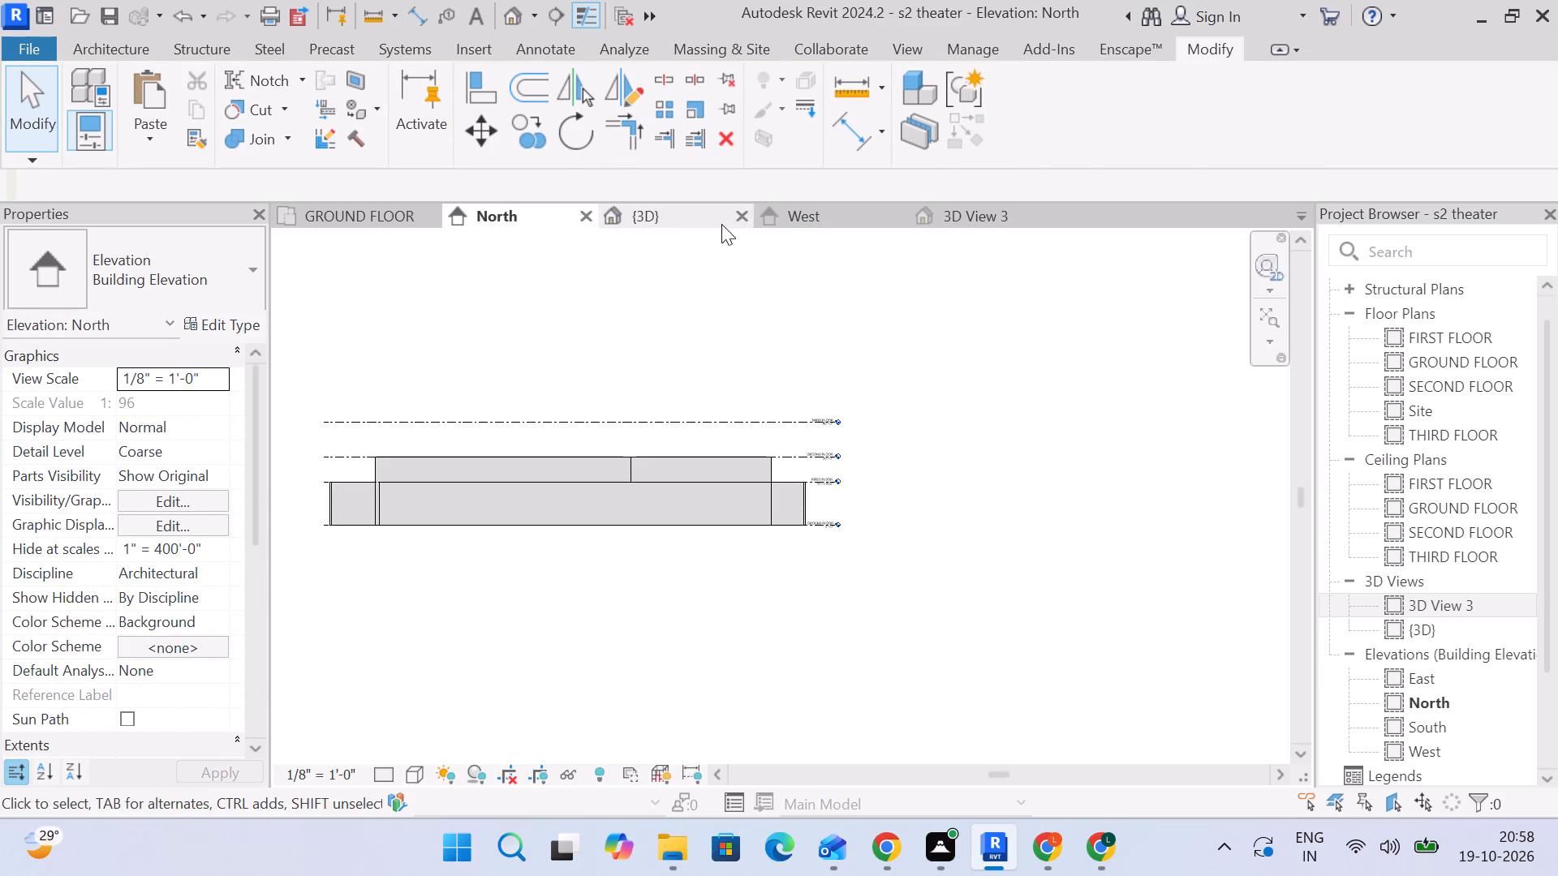
pyautogui.click(807, 215)
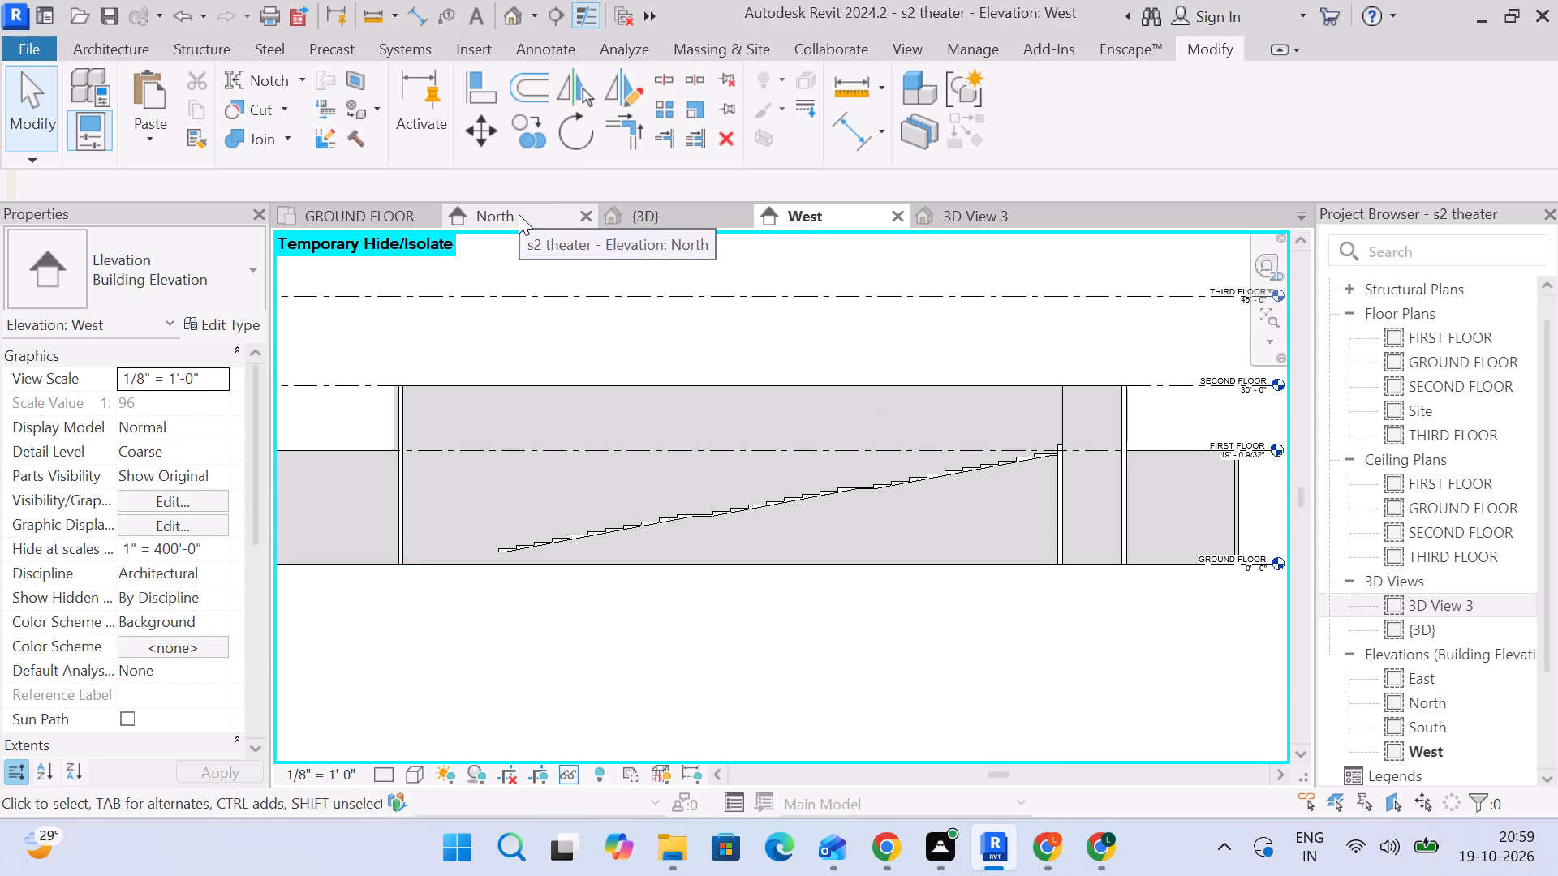
pyautogui.click(299, 213)
pyautogui.scroll(-1, 751, 478)
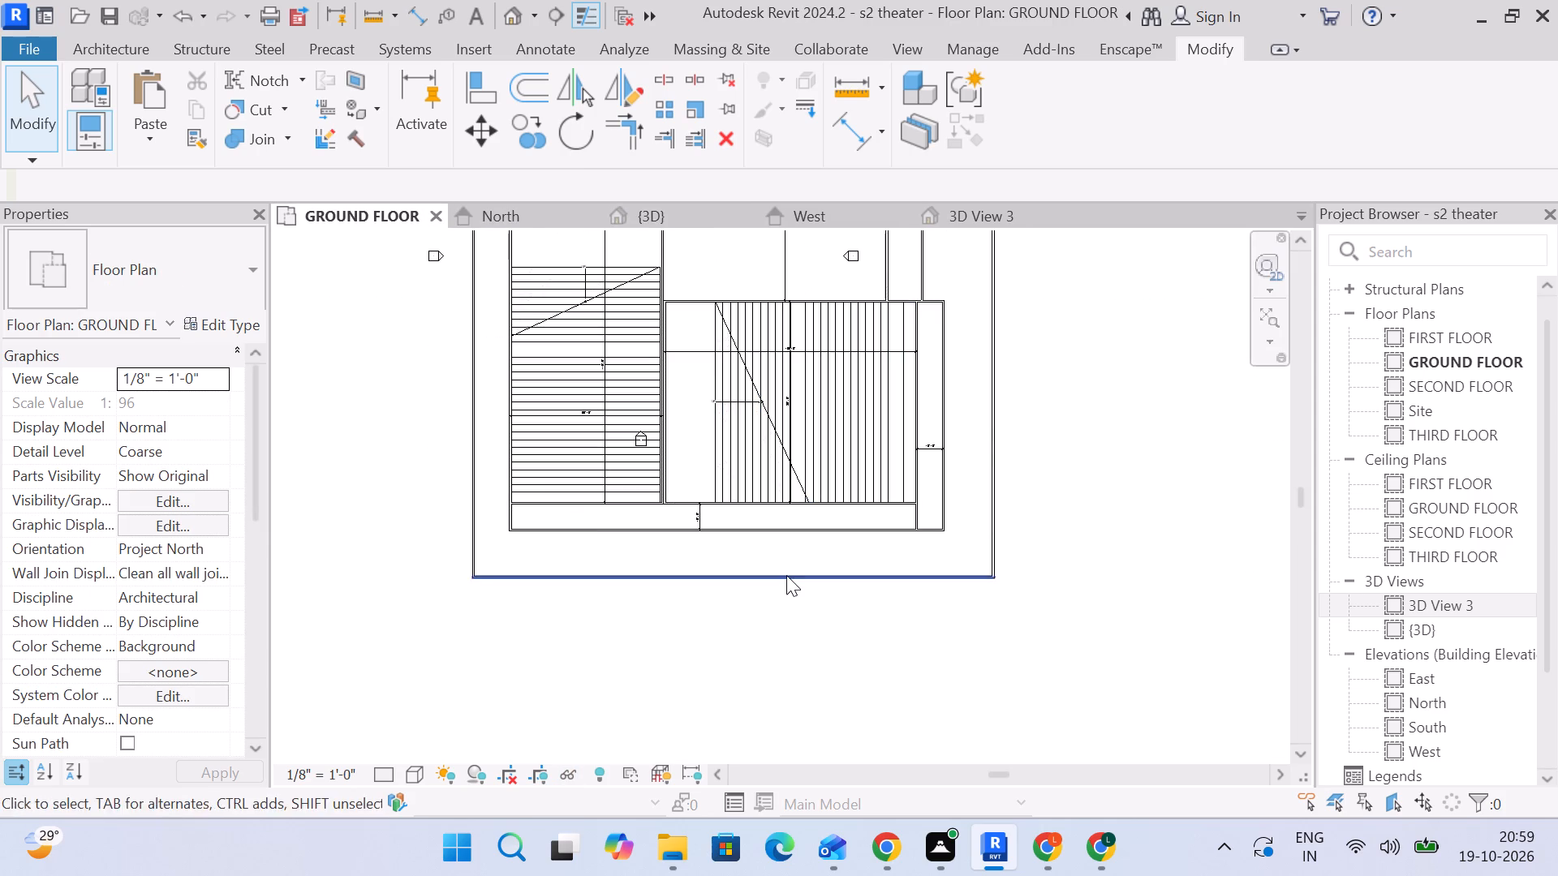
pyautogui.scroll(-3, 784, 575)
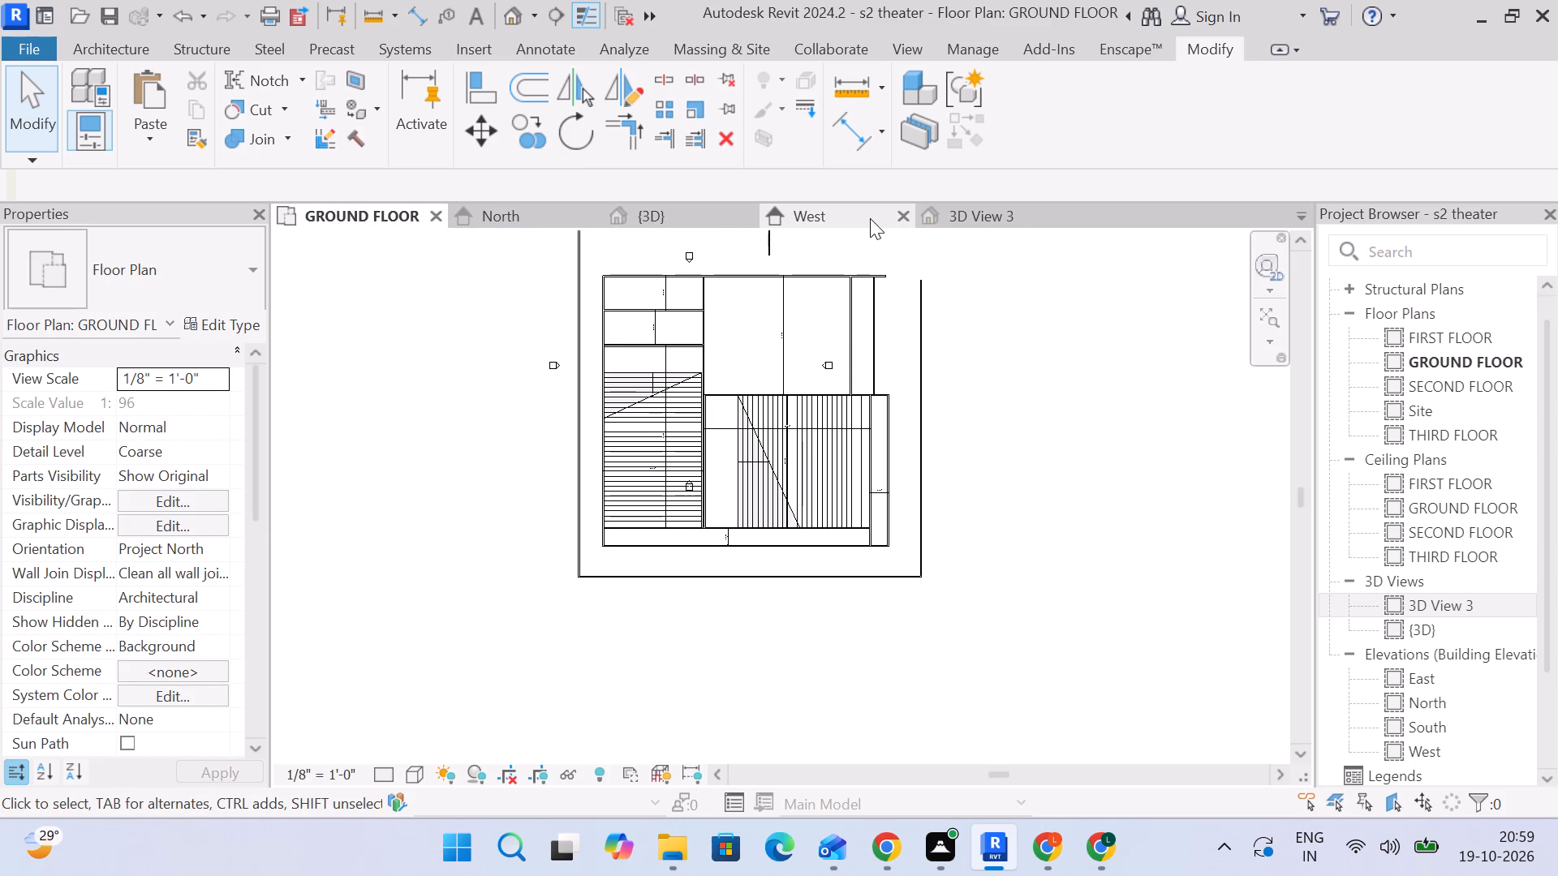
pyautogui.click(584, 210)
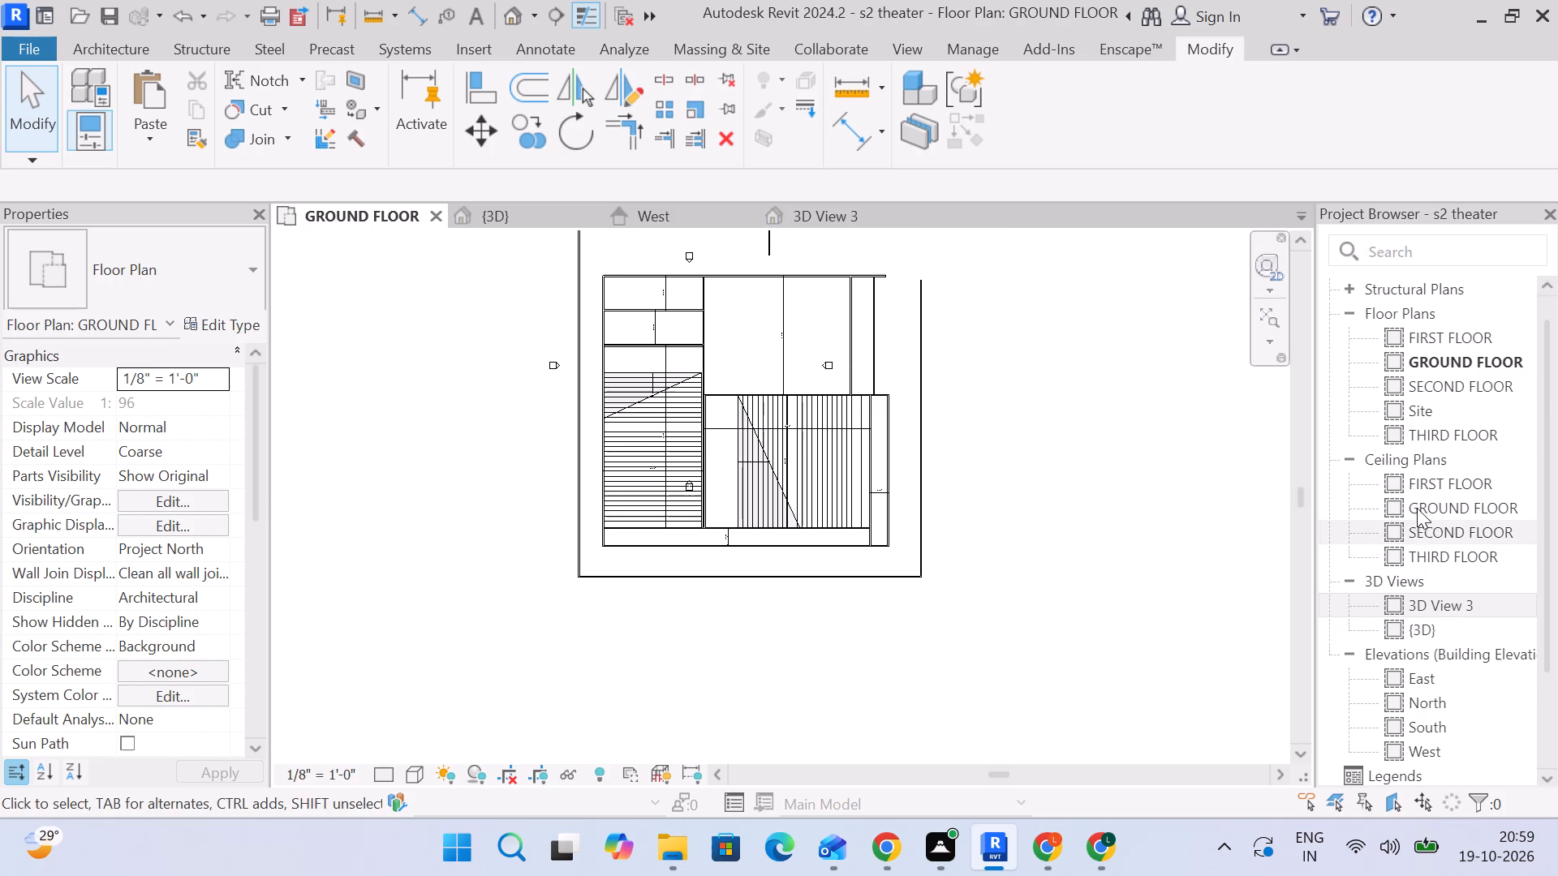
# Open the South elevation and examine the SCREEN 1 stair's profile from its foot up to the top step.
pyautogui.scroll(-3, 1421, 479)
pyautogui.doubleClick(1444, 606)
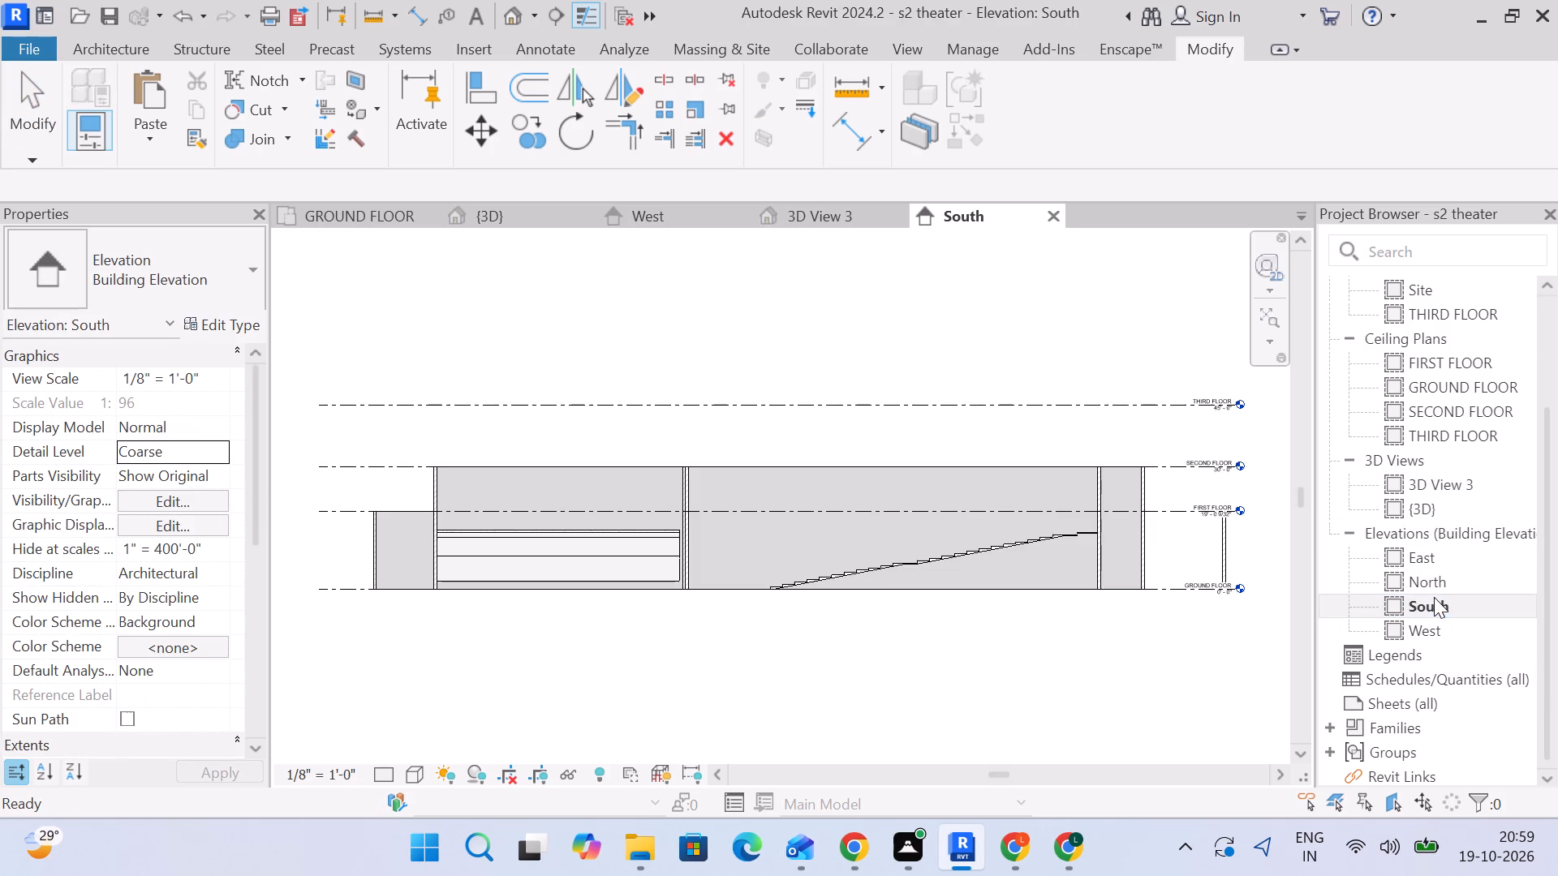
pyautogui.scroll(7, 862, 519)
pyautogui.moveTo(1061, 618); pyautogui.dragTo(960, 500, button='middle')
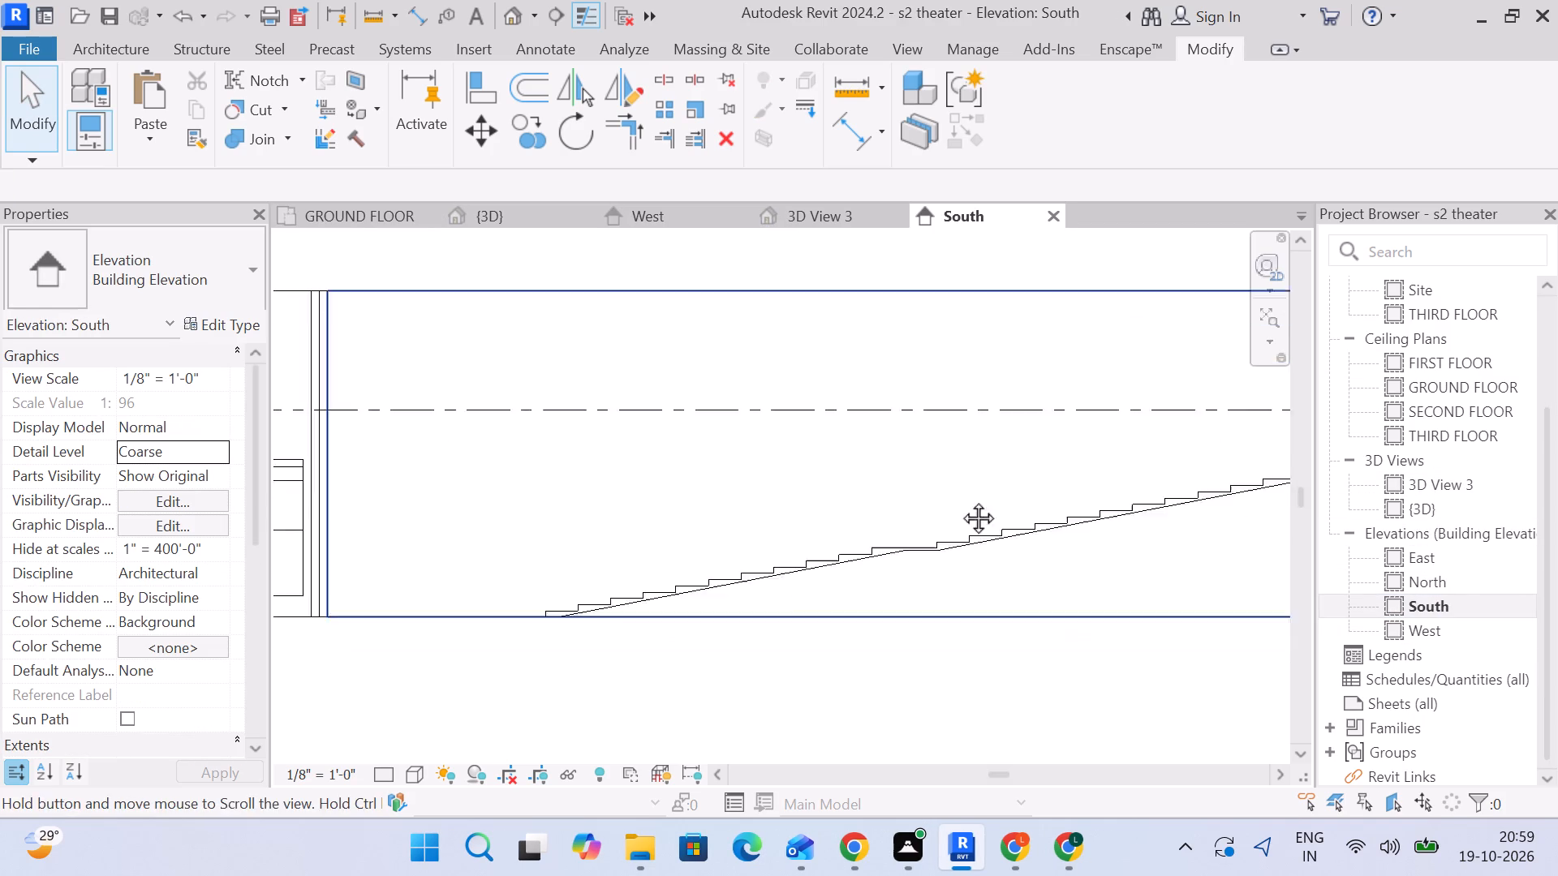
pyautogui.moveTo(960, 500); pyautogui.dragTo(914, 461, button='middle')
pyautogui.scroll(1, 914, 461)
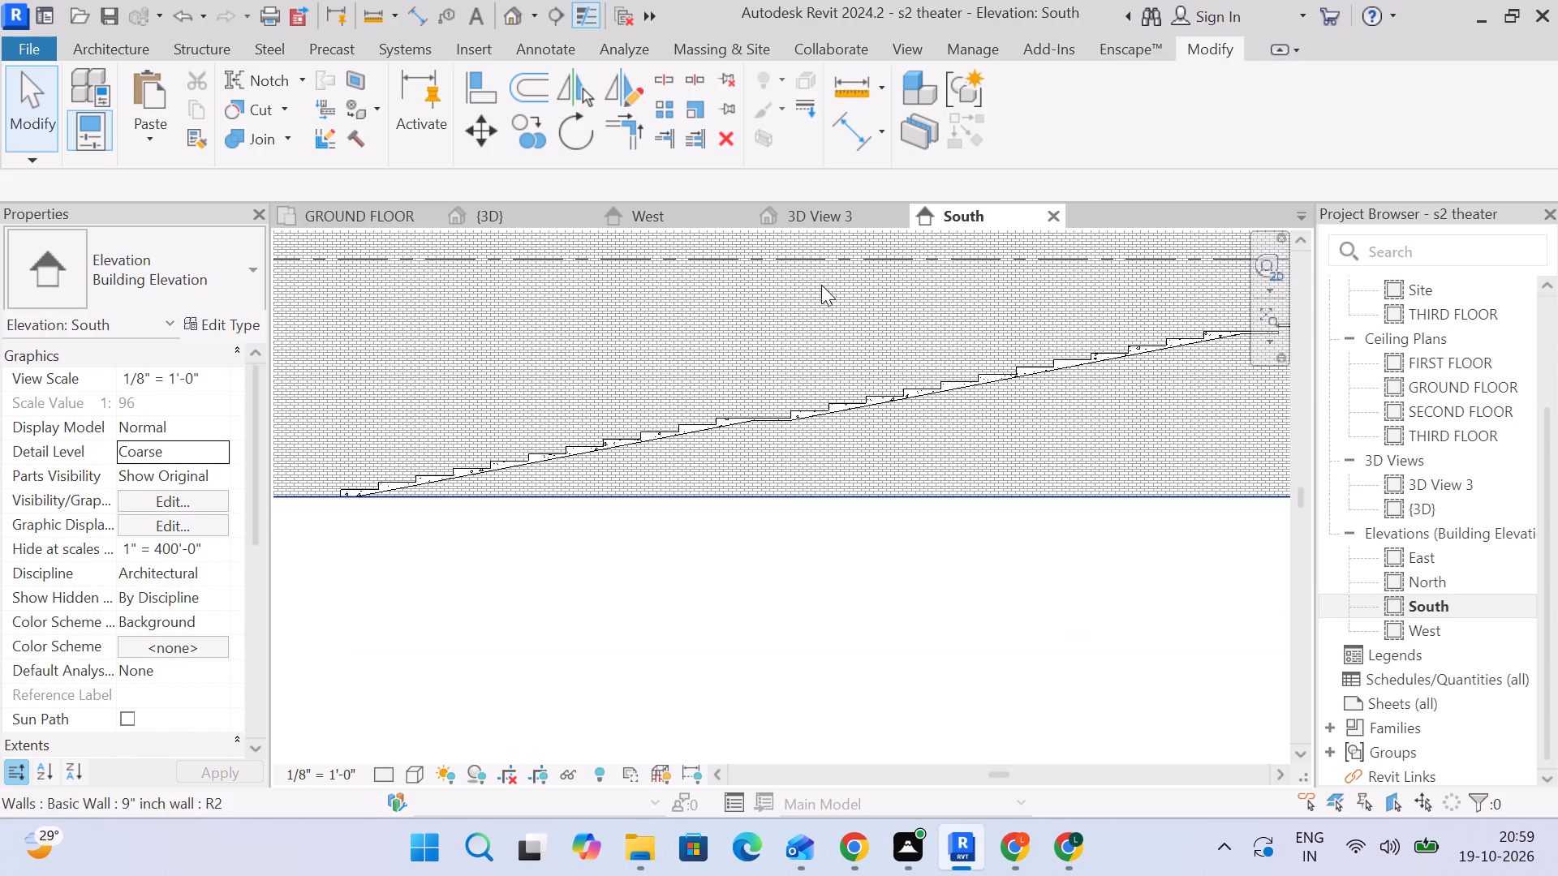
pyautogui.scroll(-2, 725, 416)
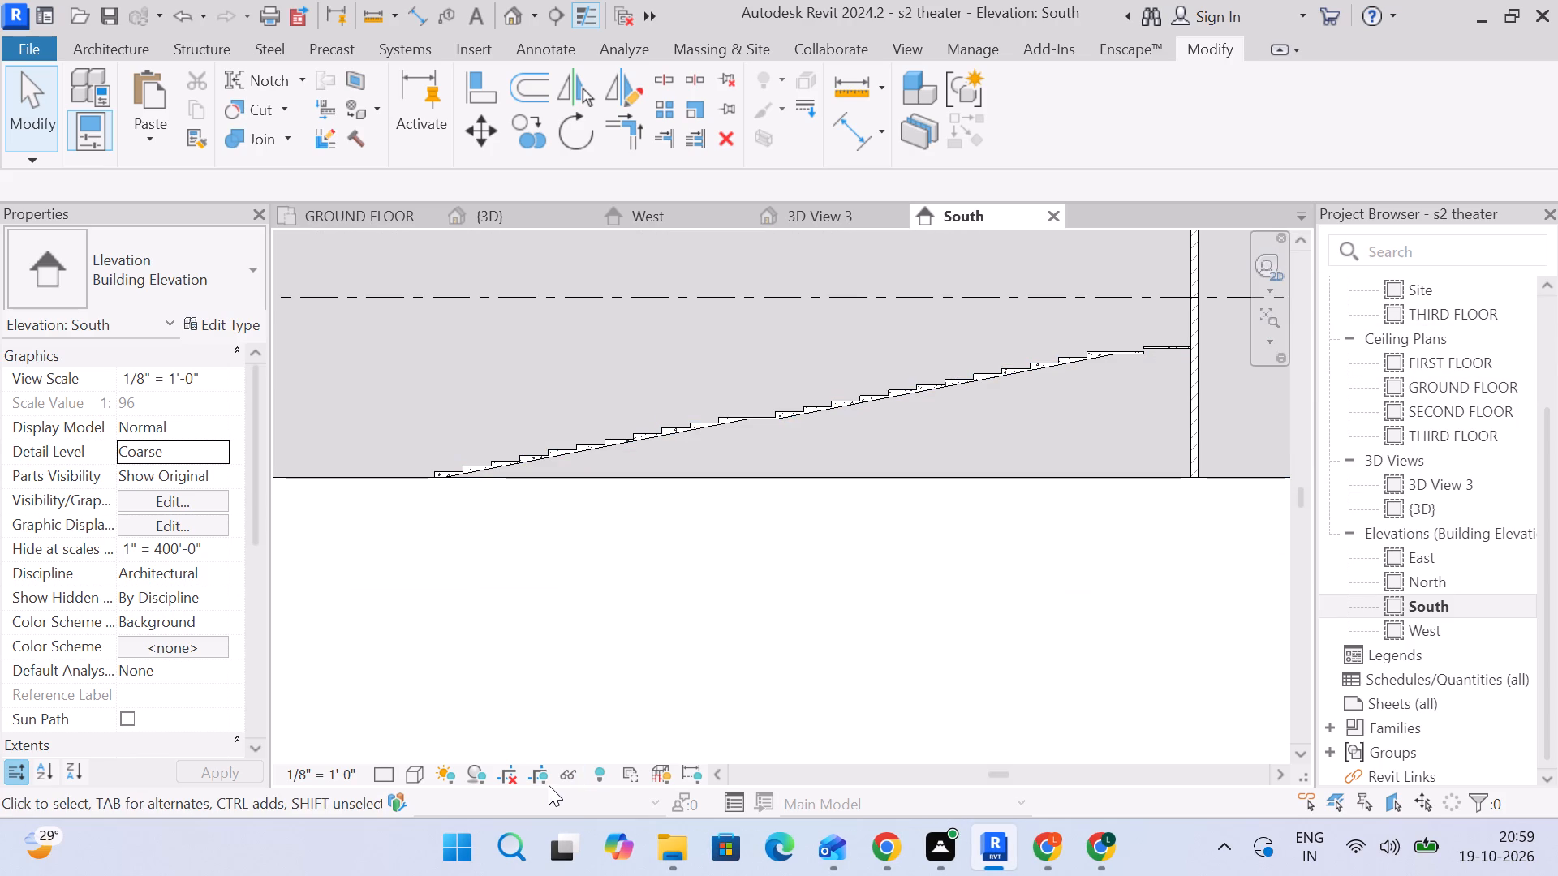
pyautogui.click(560, 780)
pyautogui.click(583, 753)
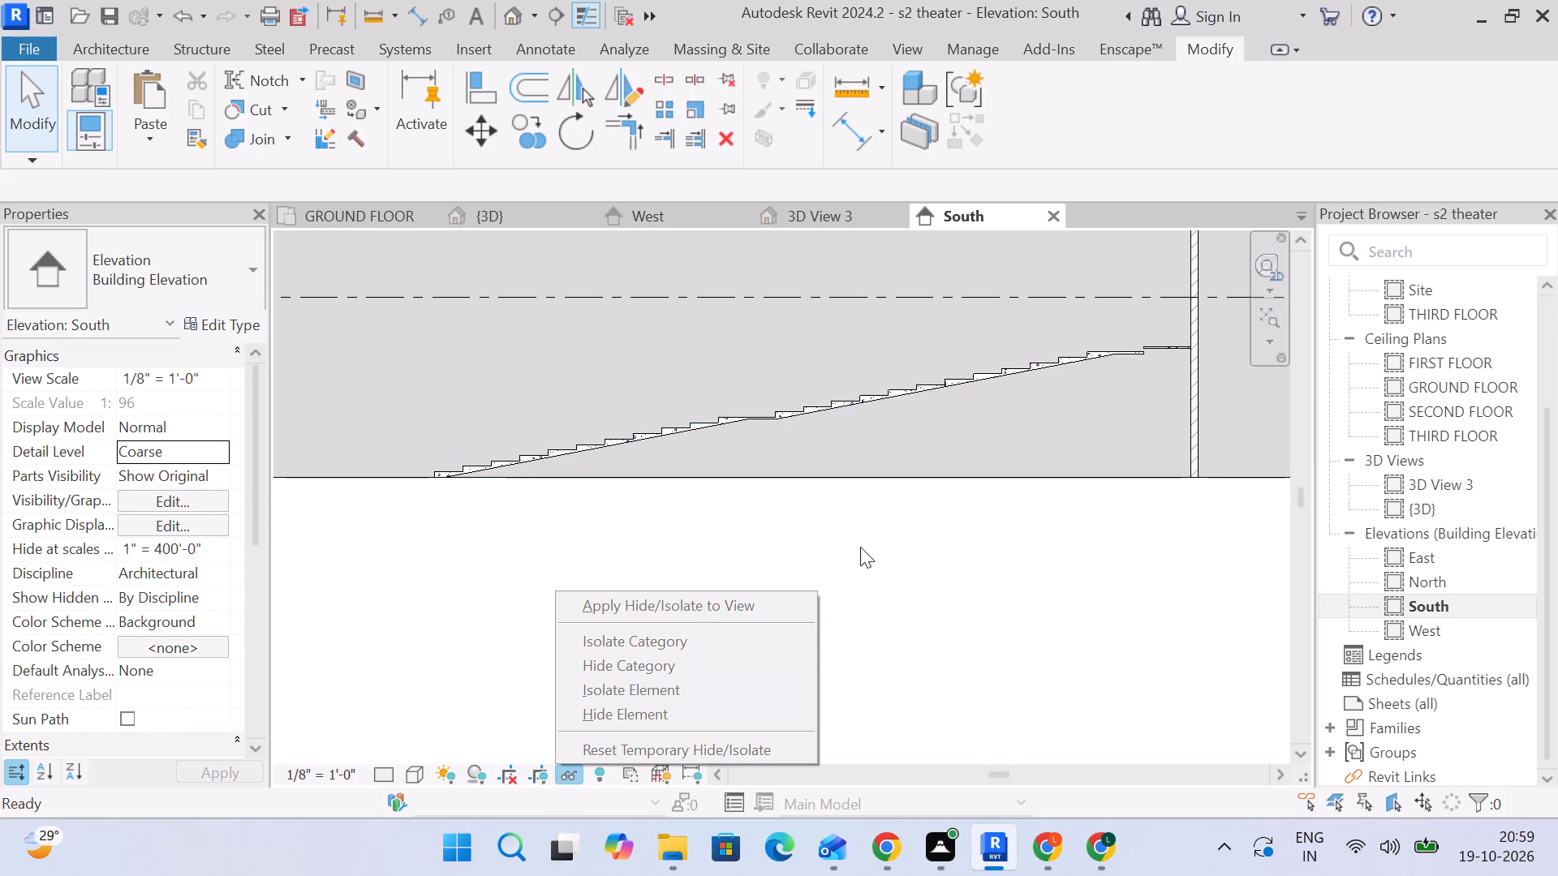
pyautogui.click(933, 535)
pyautogui.scroll(-3, 930, 535)
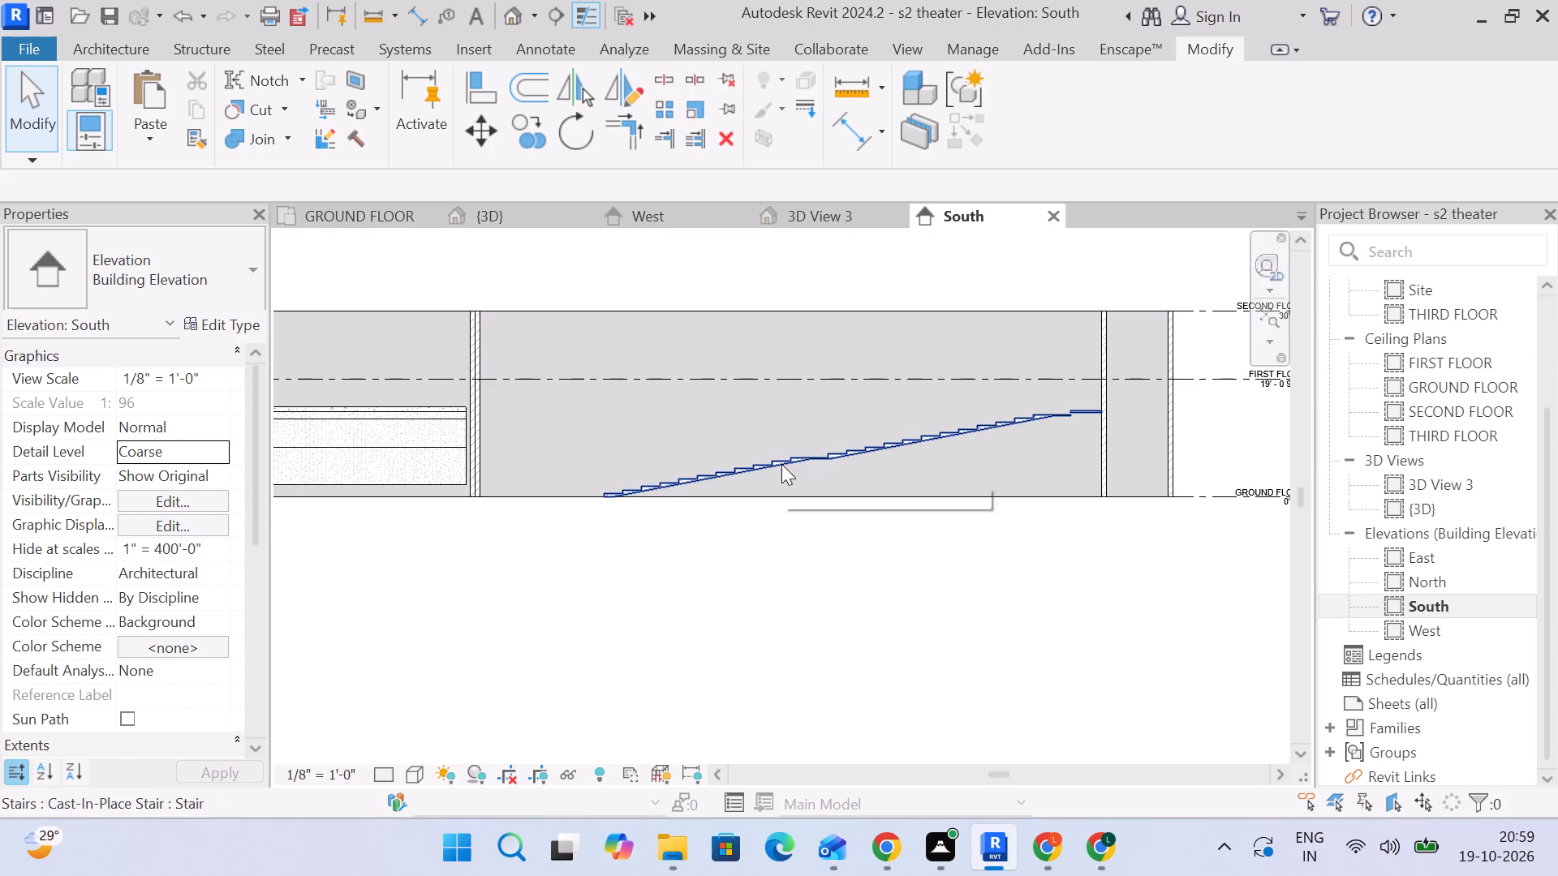
pyautogui.scroll(5, 733, 457)
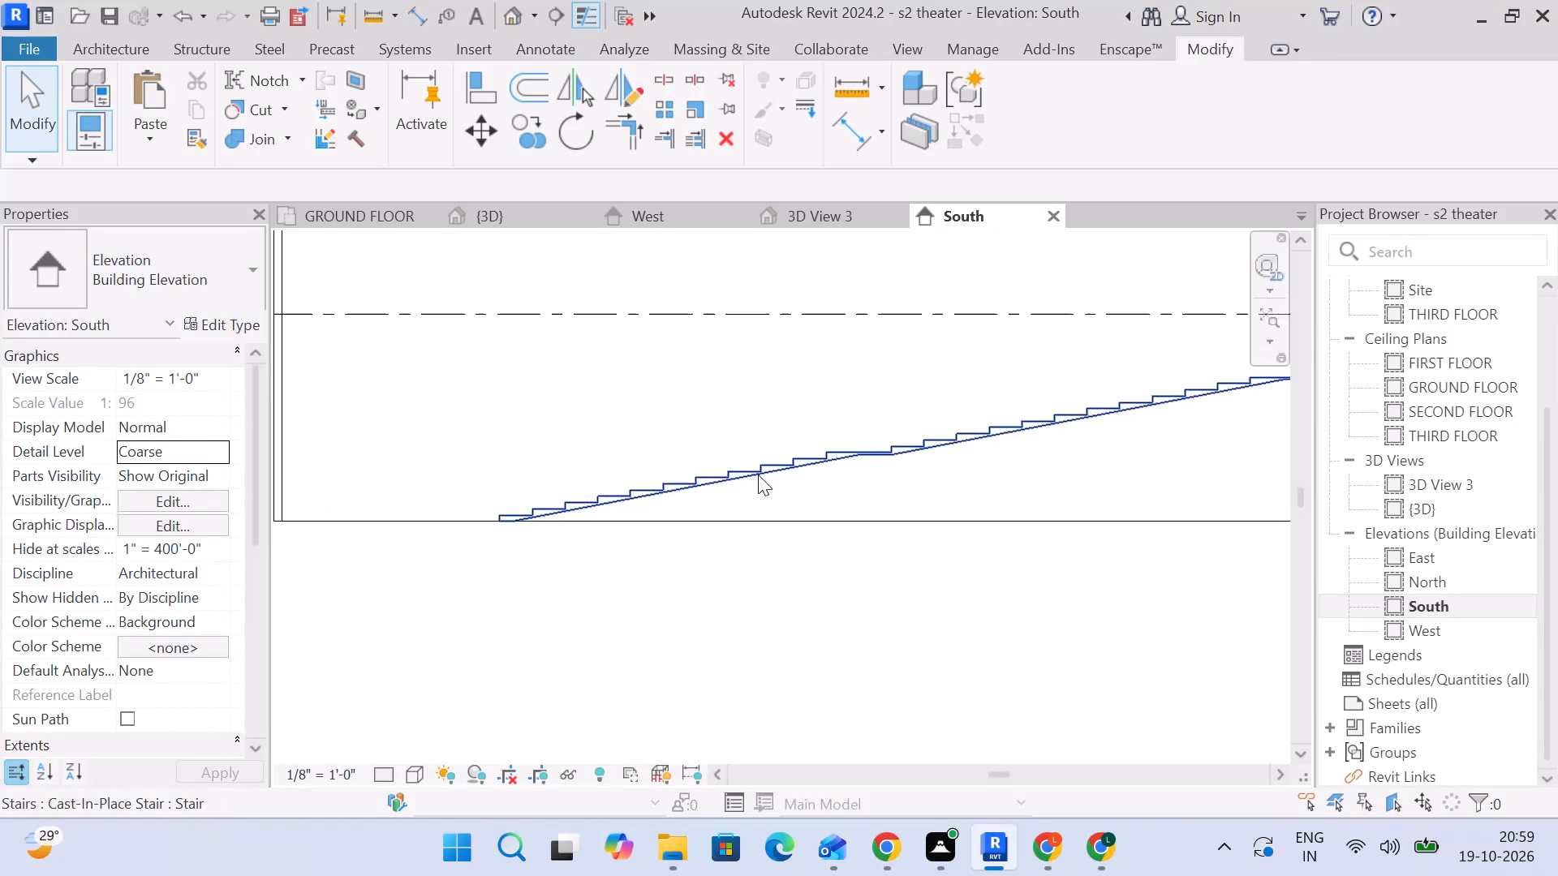
pyautogui.scroll(1, 1011, 462)
pyautogui.moveTo(1011, 462); pyautogui.dragTo(932, 471, button='middle')
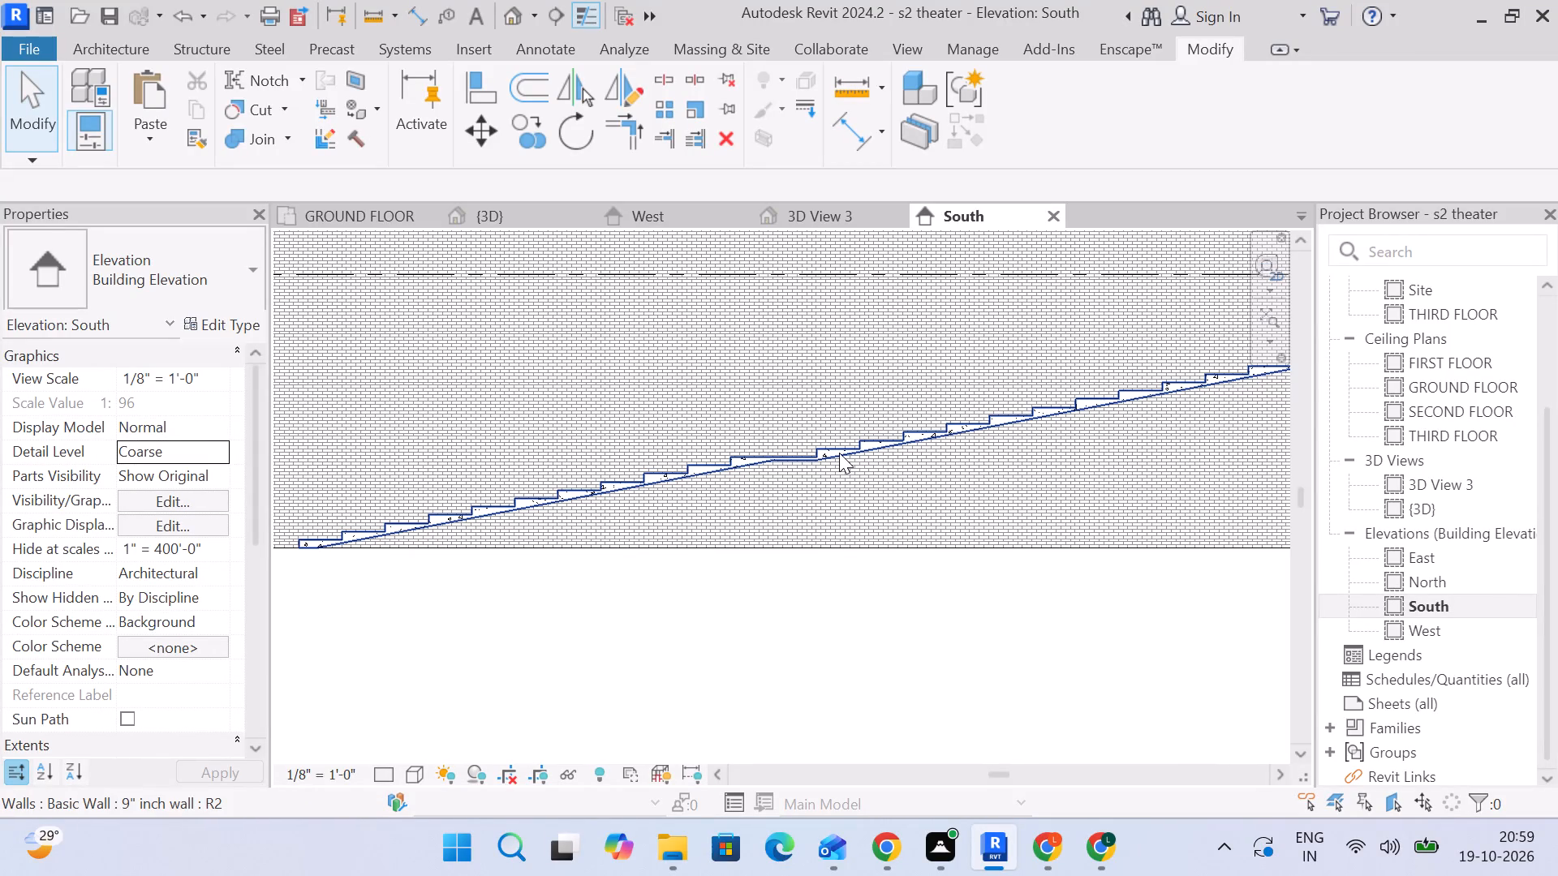
pyautogui.moveTo(1201, 384); pyautogui.dragTo(801, 455, button='middle')
pyautogui.scroll(3, 906, 434)
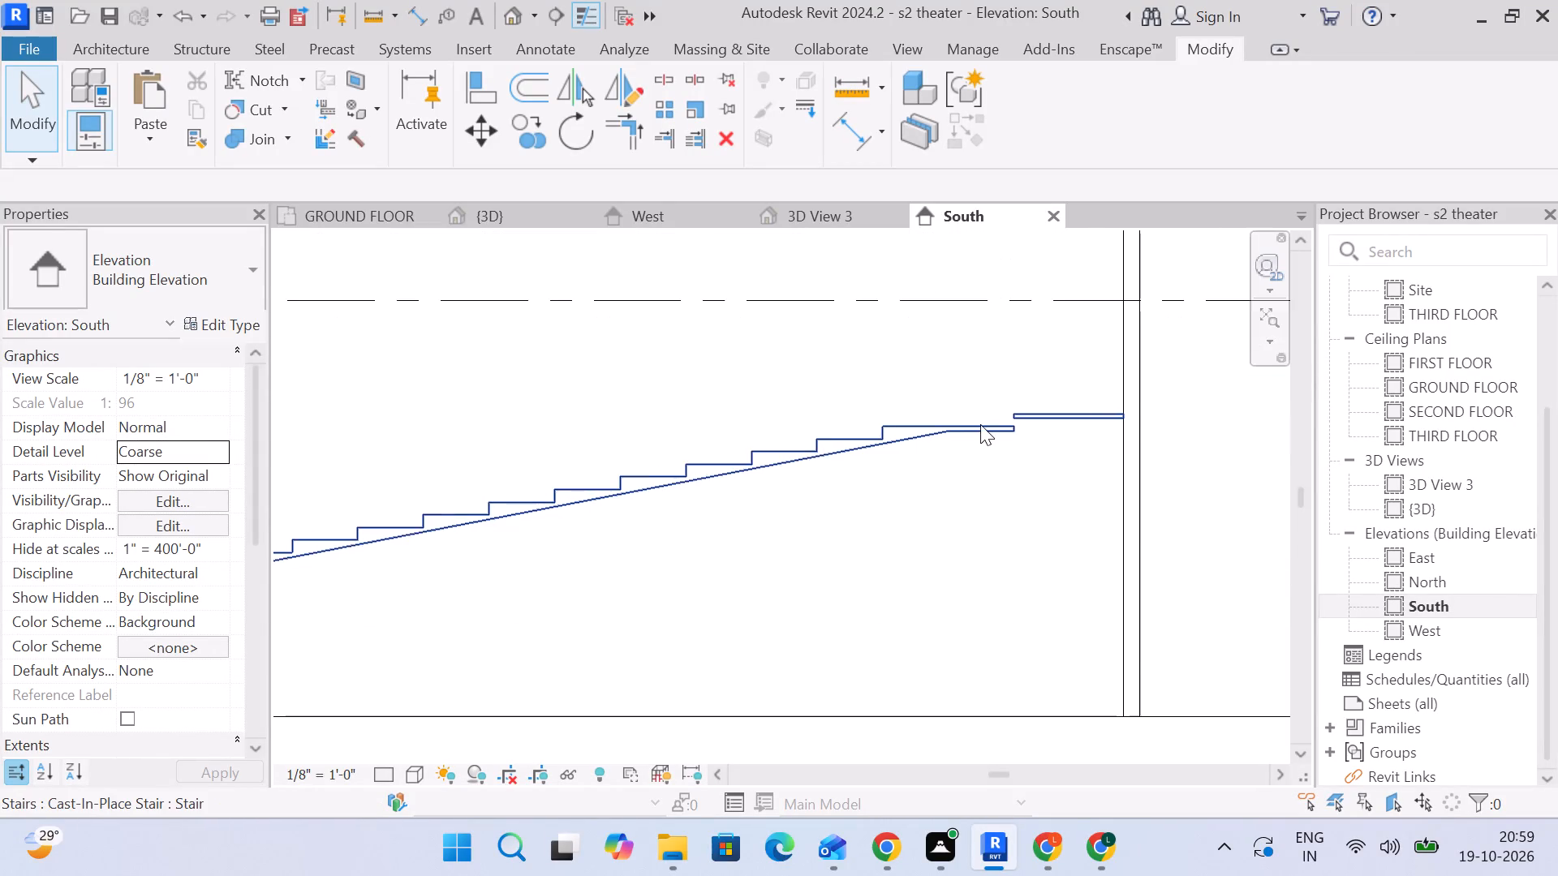
pyautogui.scroll(-4, 799, 441)
pyautogui.moveTo(507, 504); pyautogui.dragTo(934, 349, button='middle')
pyautogui.scroll(1, 935, 332)
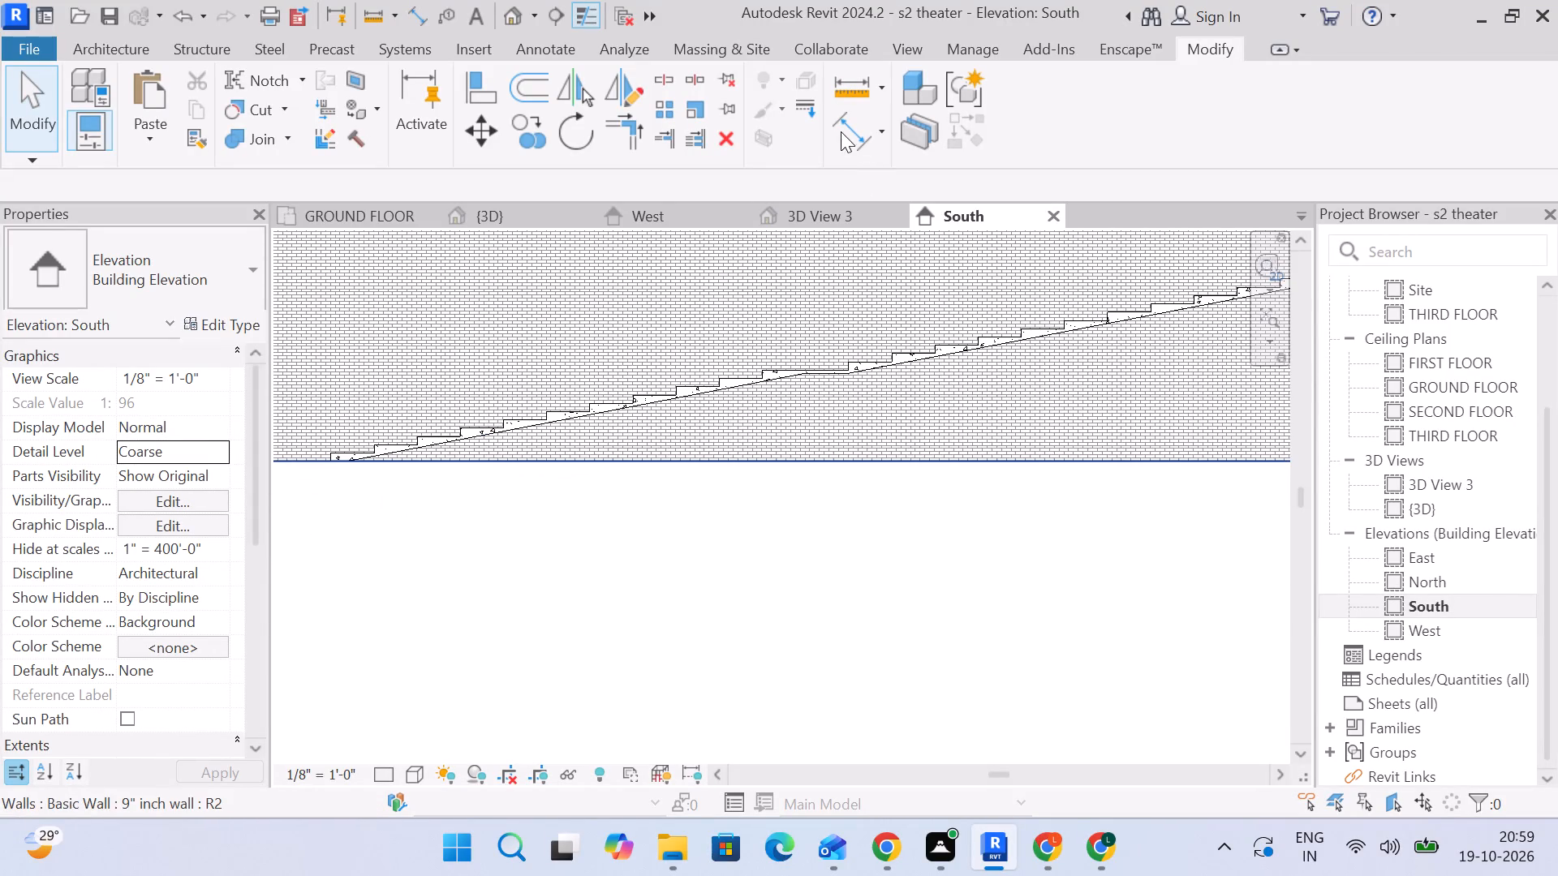
# Measure the height of one riser just below the stair's middle landing with an aligned dimension, without placing it.
pyautogui.click(841, 131)
pyautogui.scroll(3, 786, 423)
pyautogui.scroll(4, 708, 370)
pyautogui.click(695, 341)
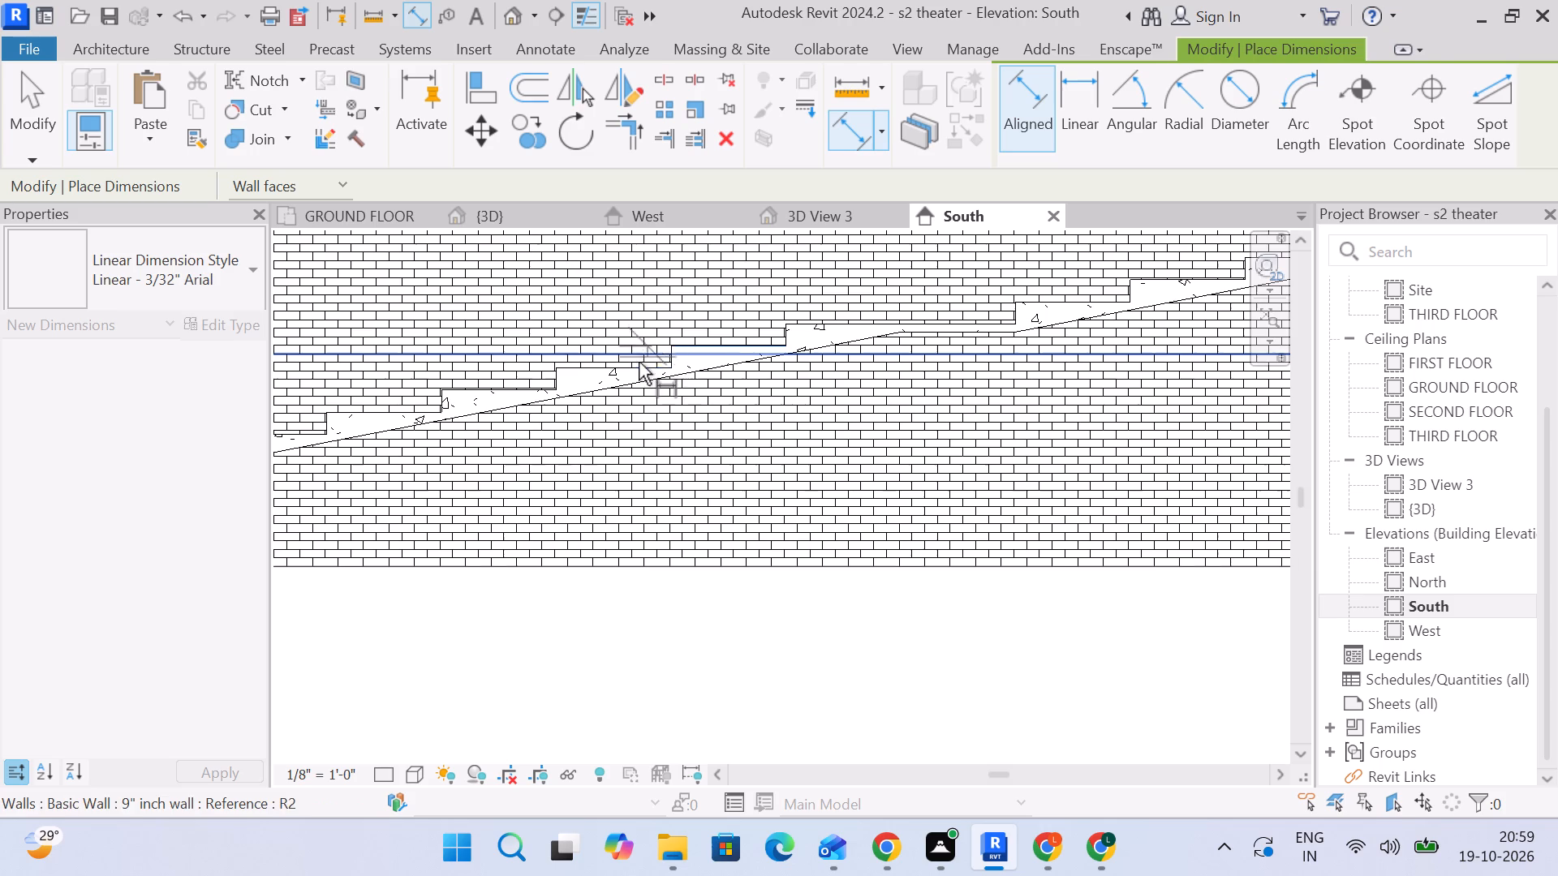
pyautogui.click(635, 363)
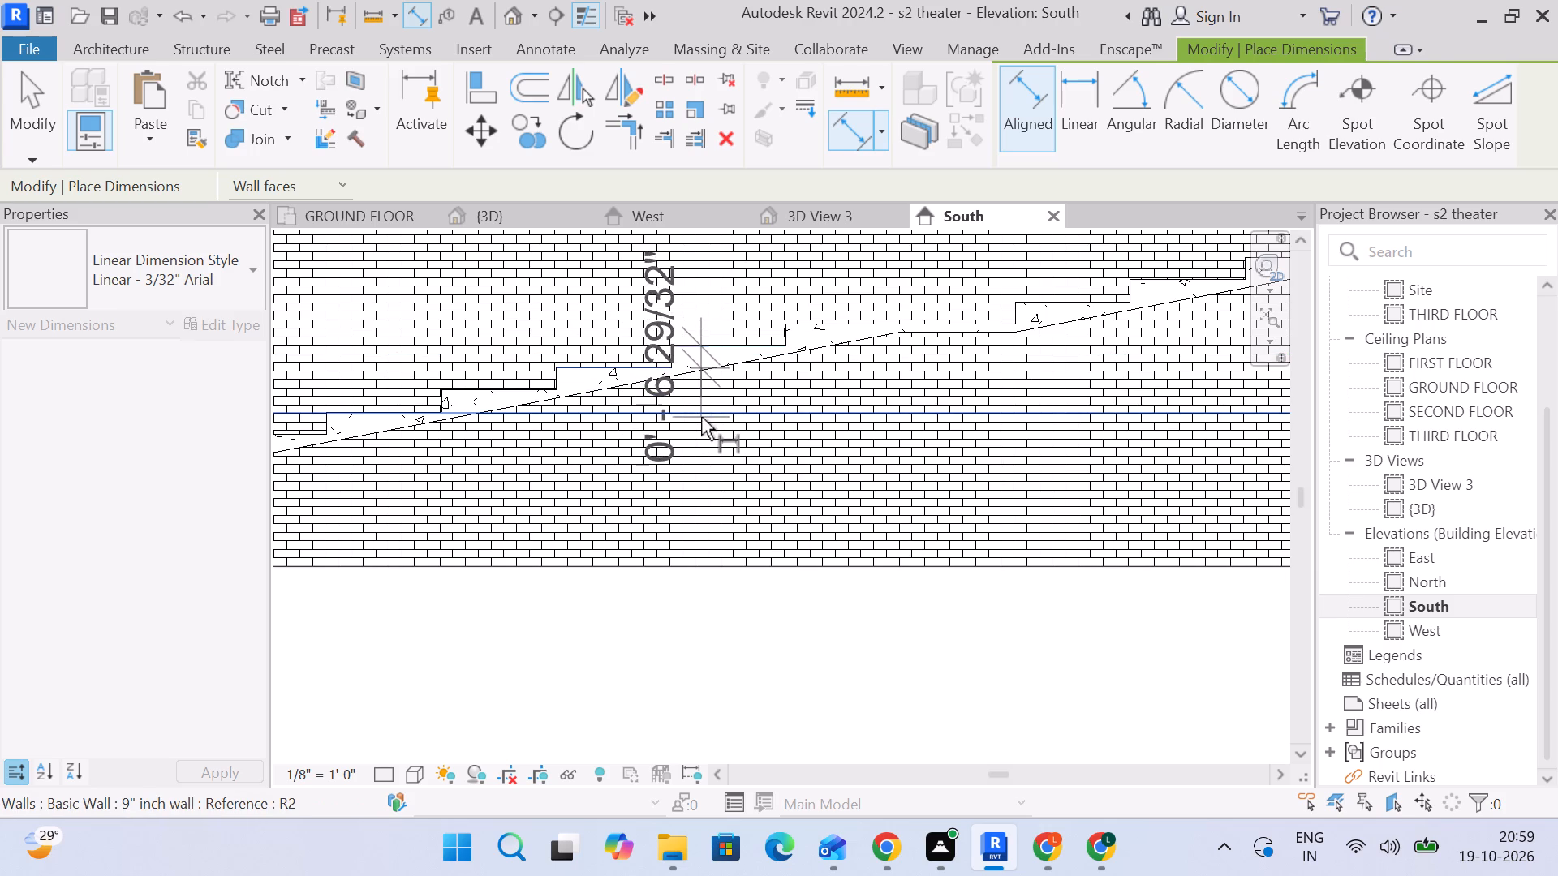
pyautogui.press('Escape')
# Examine the junction between the stair's upper treads and the top step, and select the stair to inspect its properties.
pyautogui.scroll(-4, 844, 427)
pyautogui.moveTo(1061, 449); pyautogui.dragTo(771, 465, button='middle')
pyautogui.scroll(1, 1114, 418)
pyautogui.moveTo(1114, 418); pyautogui.dragTo(659, 616, button='middle')
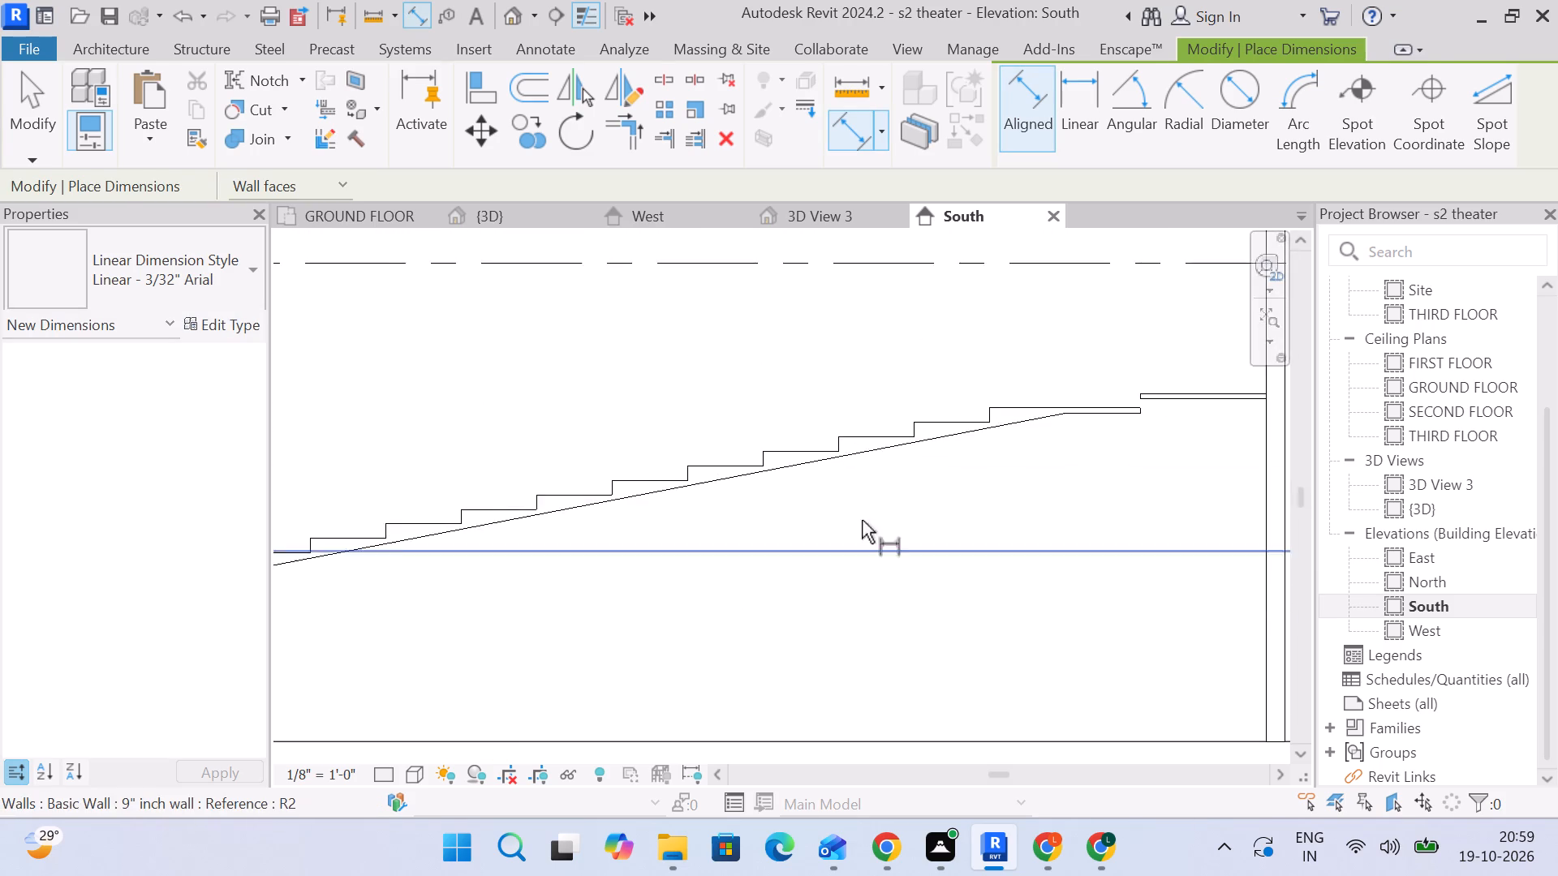
pyautogui.scroll(4, 1132, 433)
pyautogui.moveTo(1153, 406); pyautogui.dragTo(892, 500, button='middle')
pyautogui.scroll(3, 896, 480)
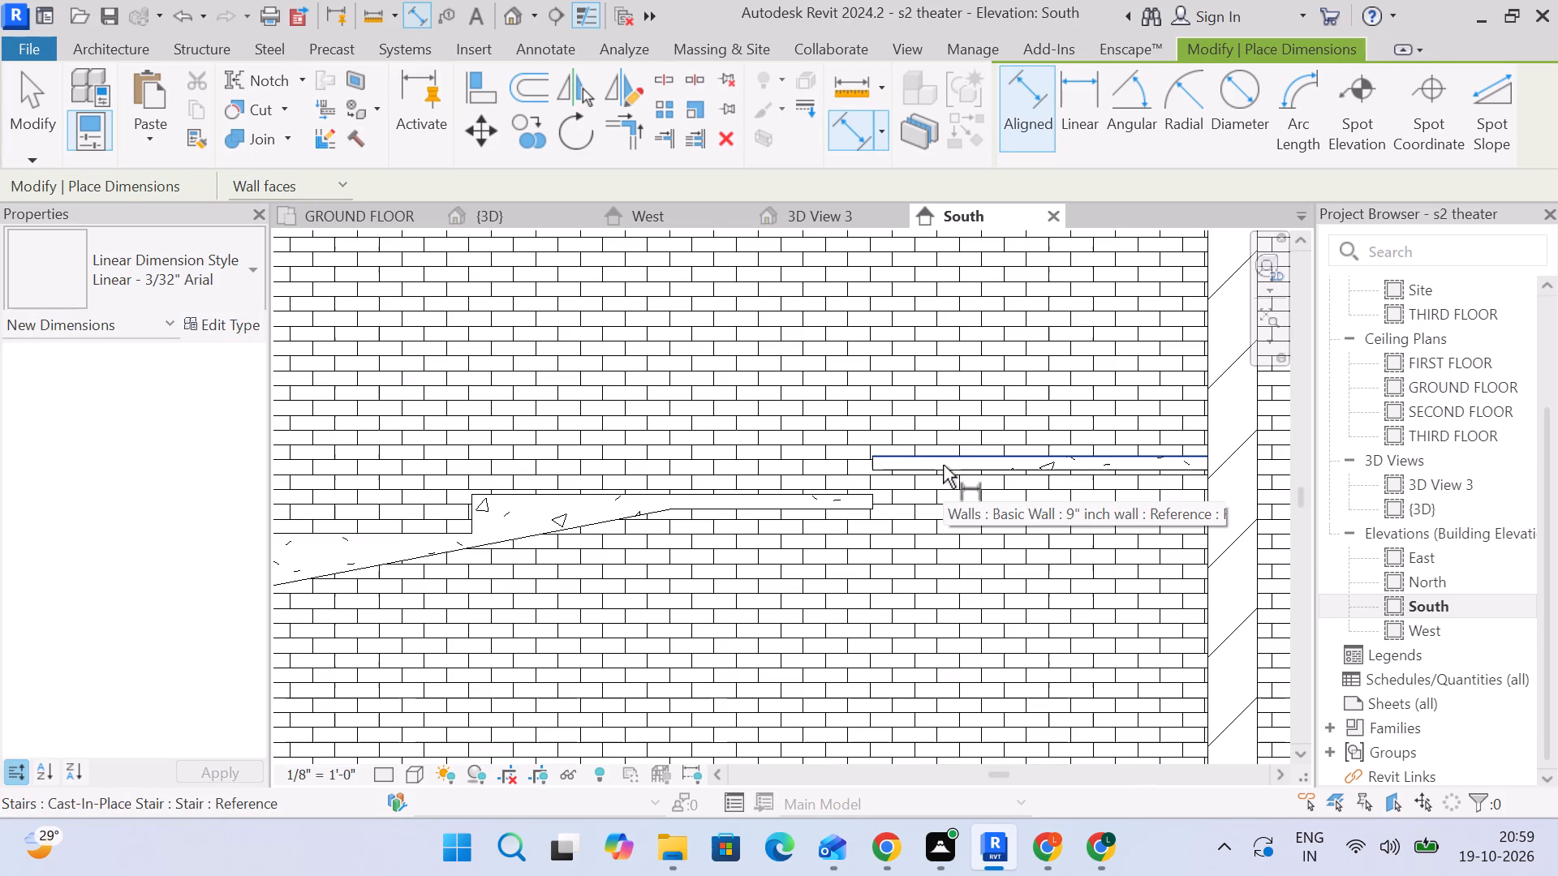
pyautogui.click(19, 114)
pyautogui.click(1013, 471)
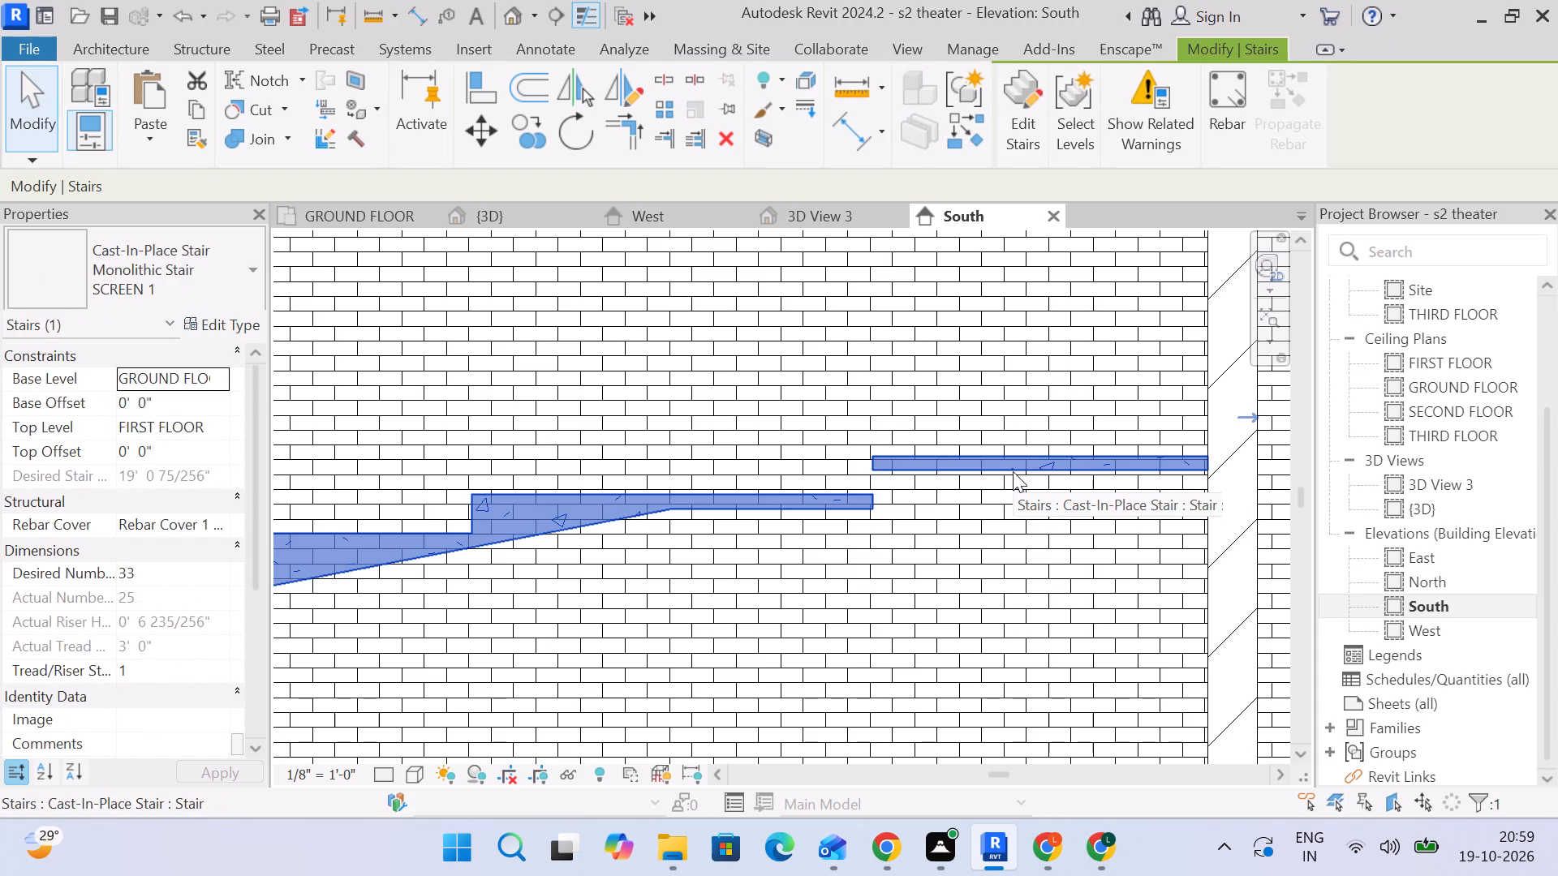
# Measure the vertical distance from the FIRST FLOOR level to the top step's upper face, without placing the dimension.
pyautogui.scroll(-4, 993, 463)
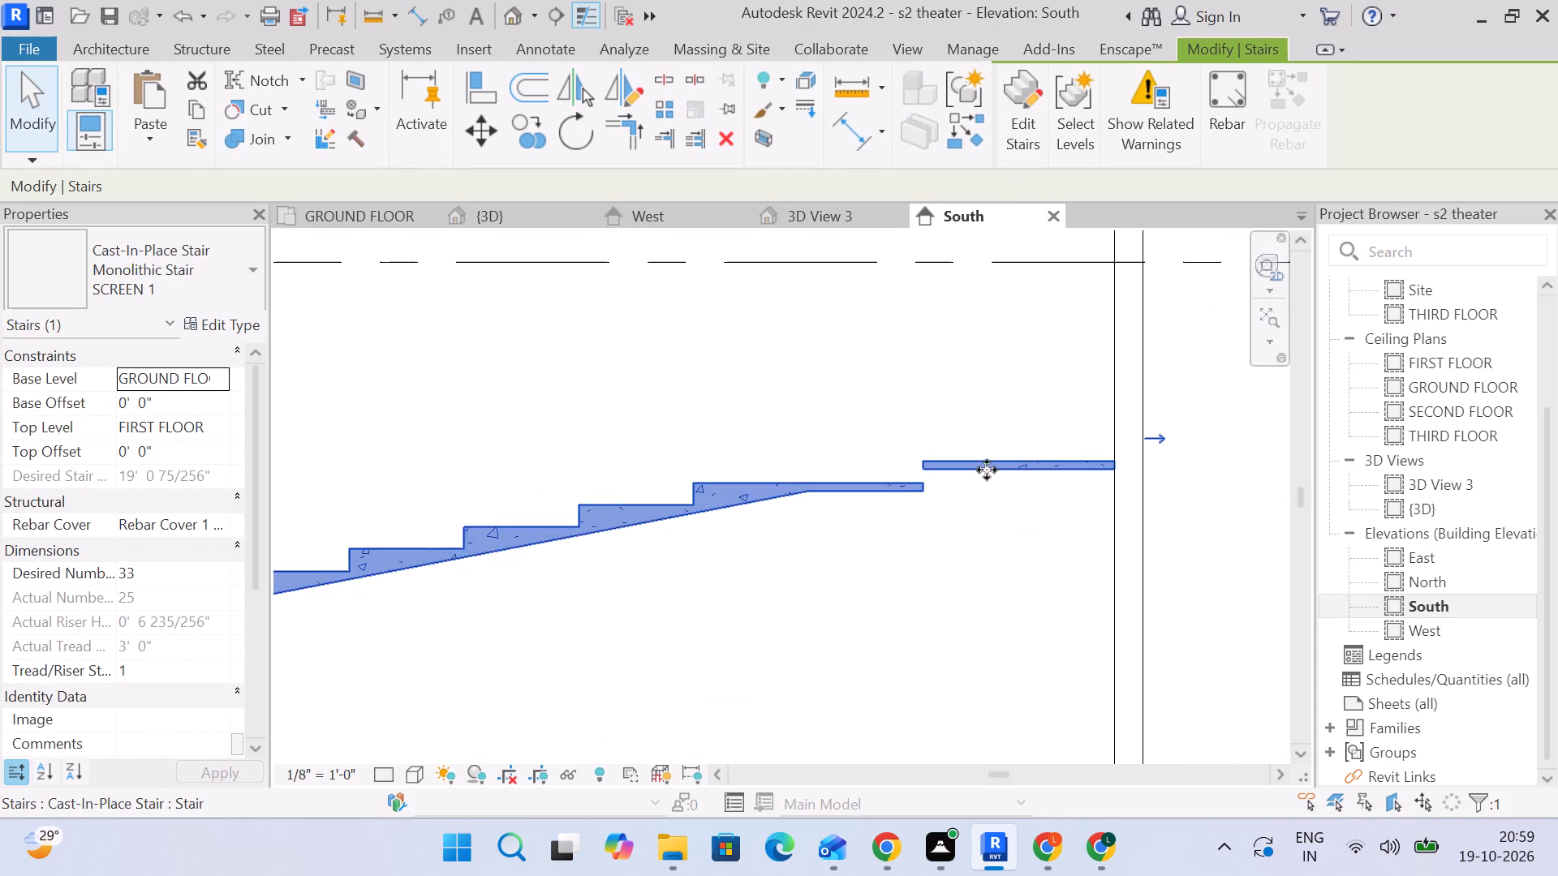
pyautogui.moveTo(1013, 462); pyautogui.dragTo(904, 513, button='middle')
pyautogui.click(856, 143)
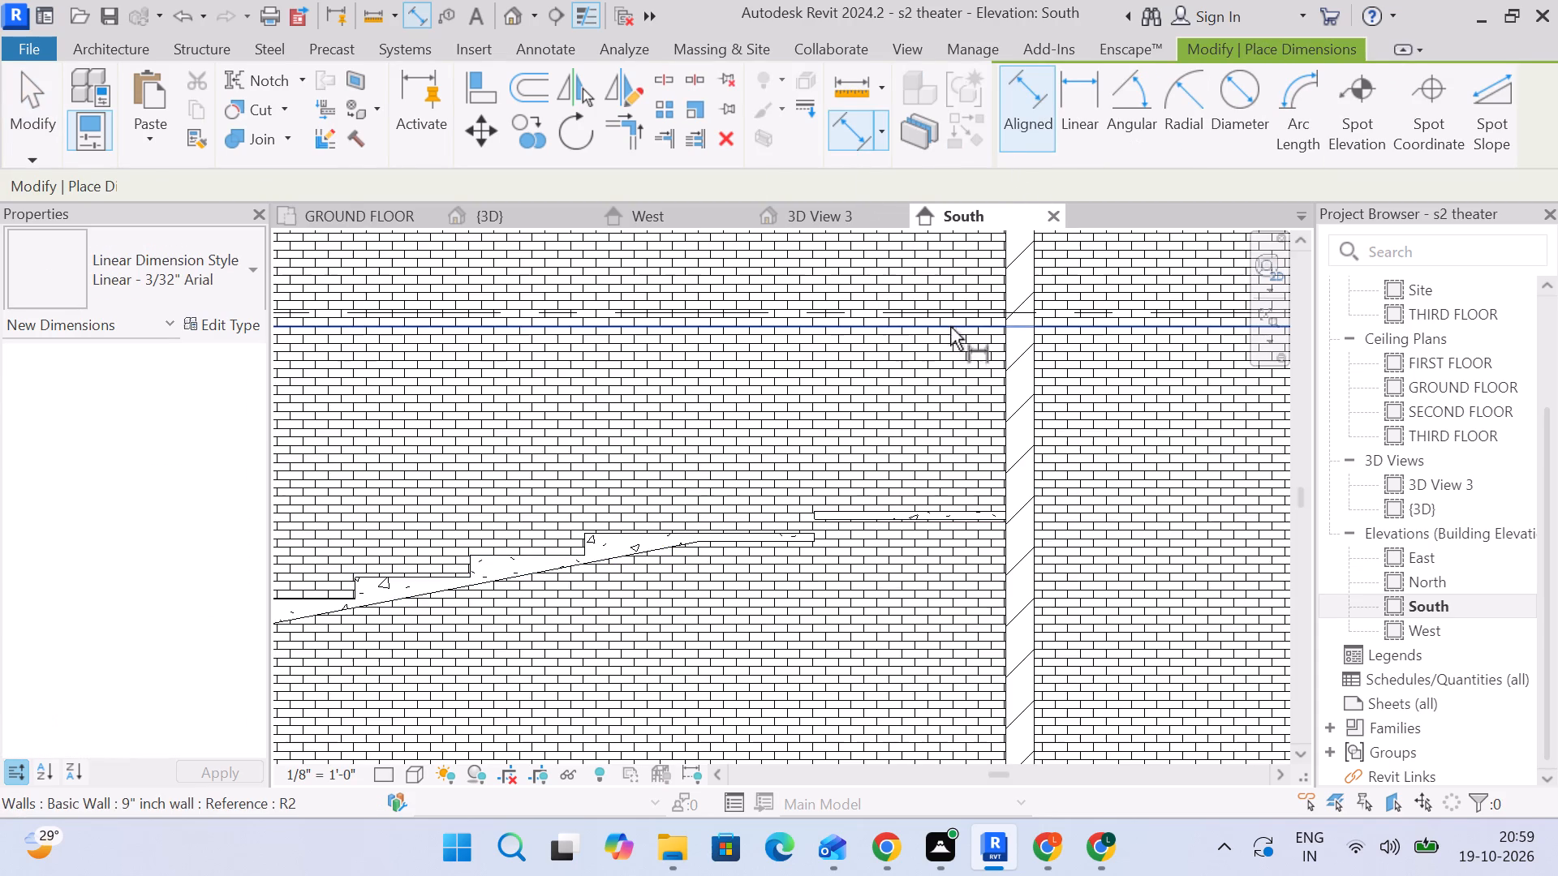
pyautogui.click(949, 315)
pyautogui.scroll(5, 972, 517)
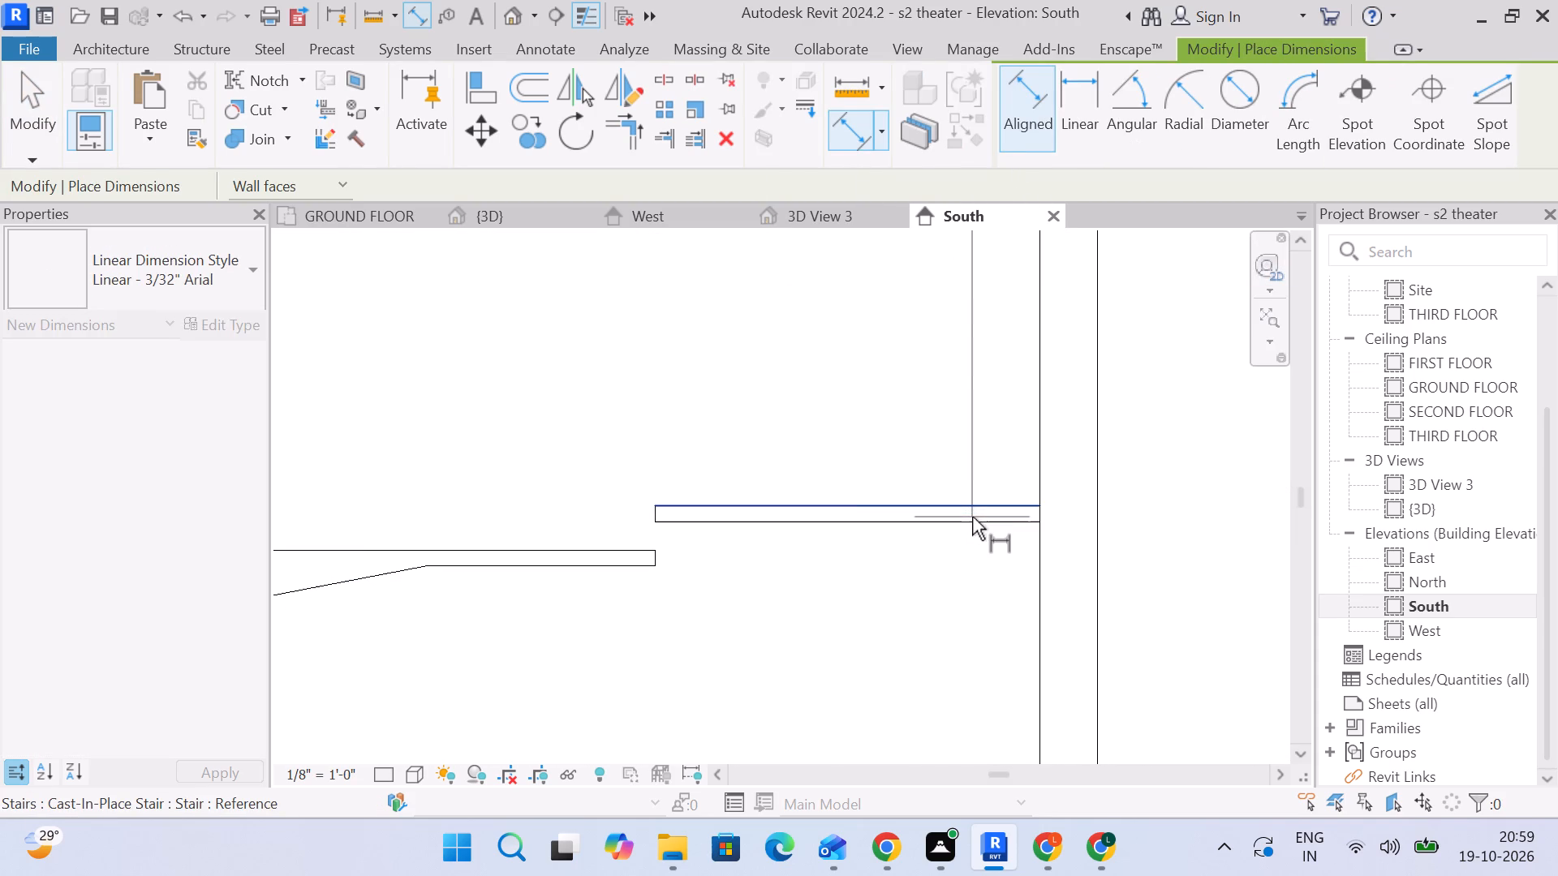
pyautogui.click(967, 509)
pyautogui.scroll(-5, 972, 509)
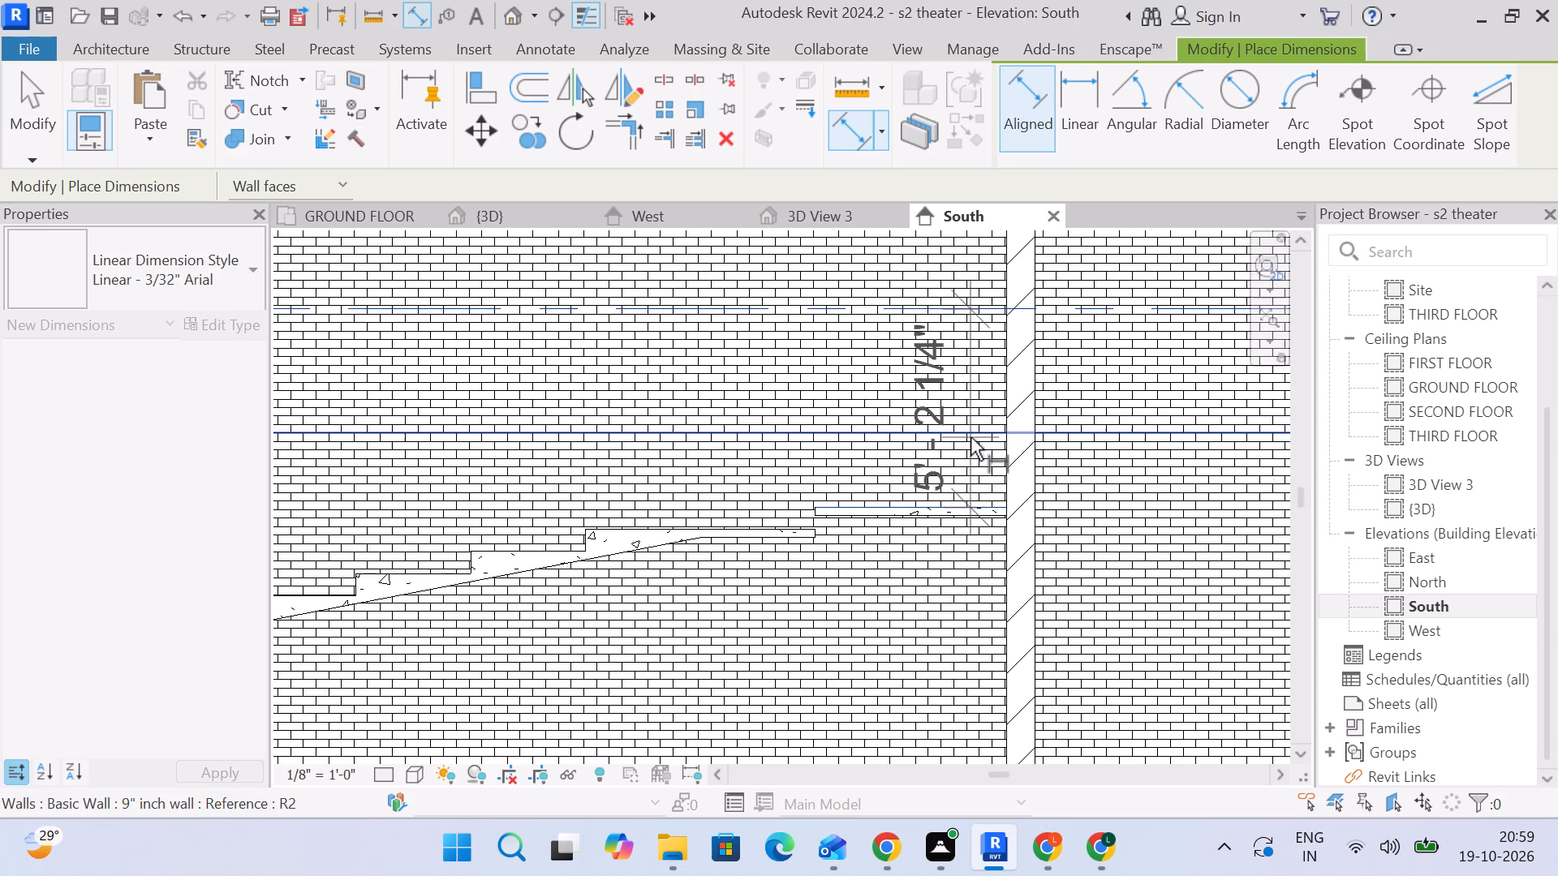
pyautogui.press('Escape')
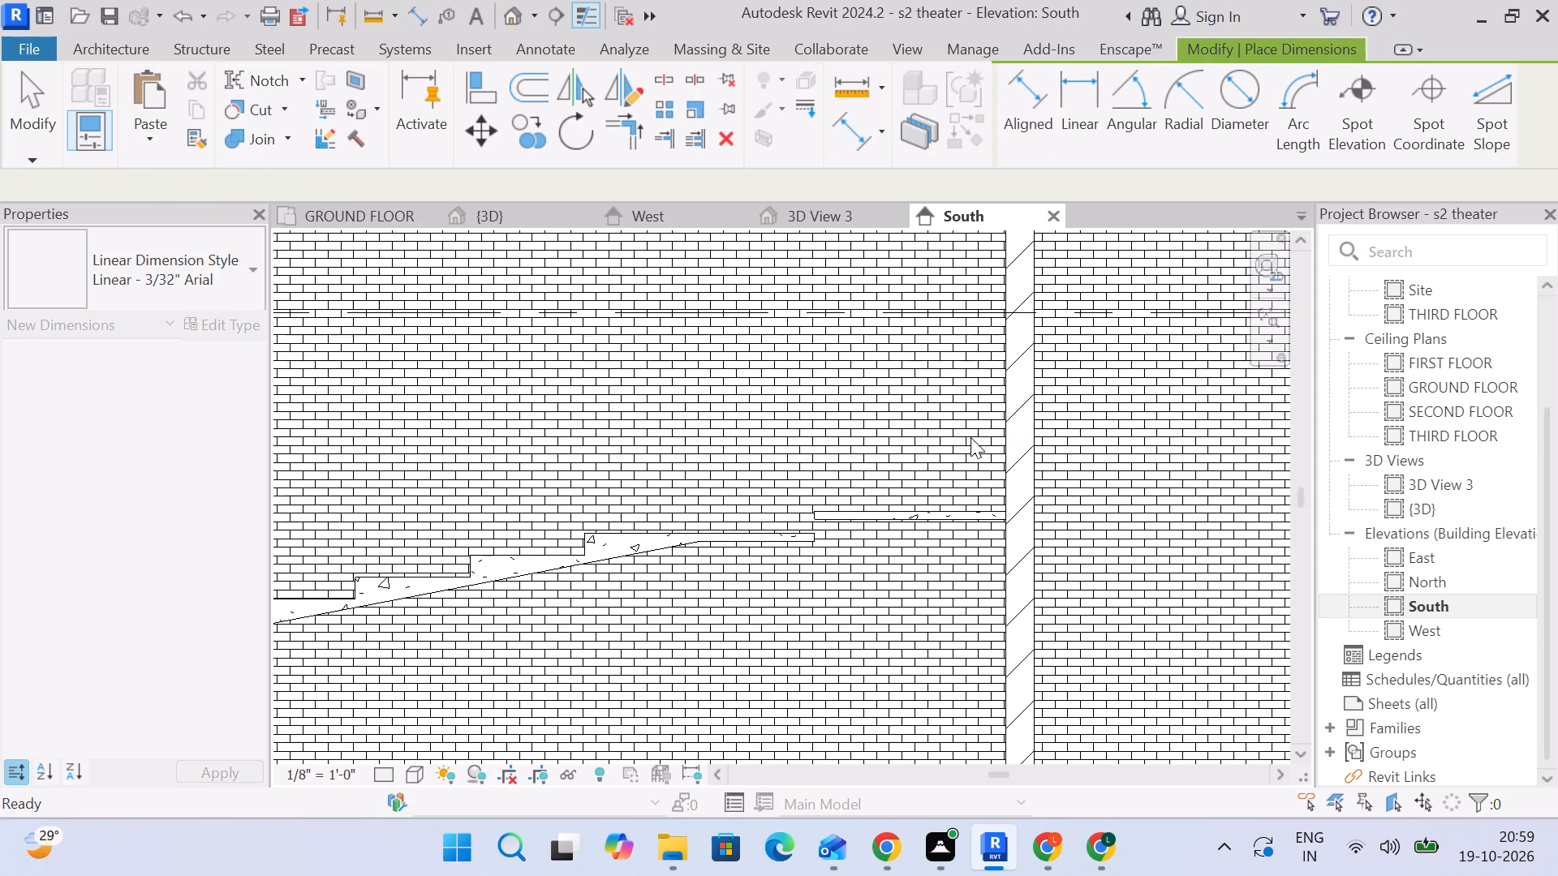
pyautogui.scroll(-10, 971, 437)
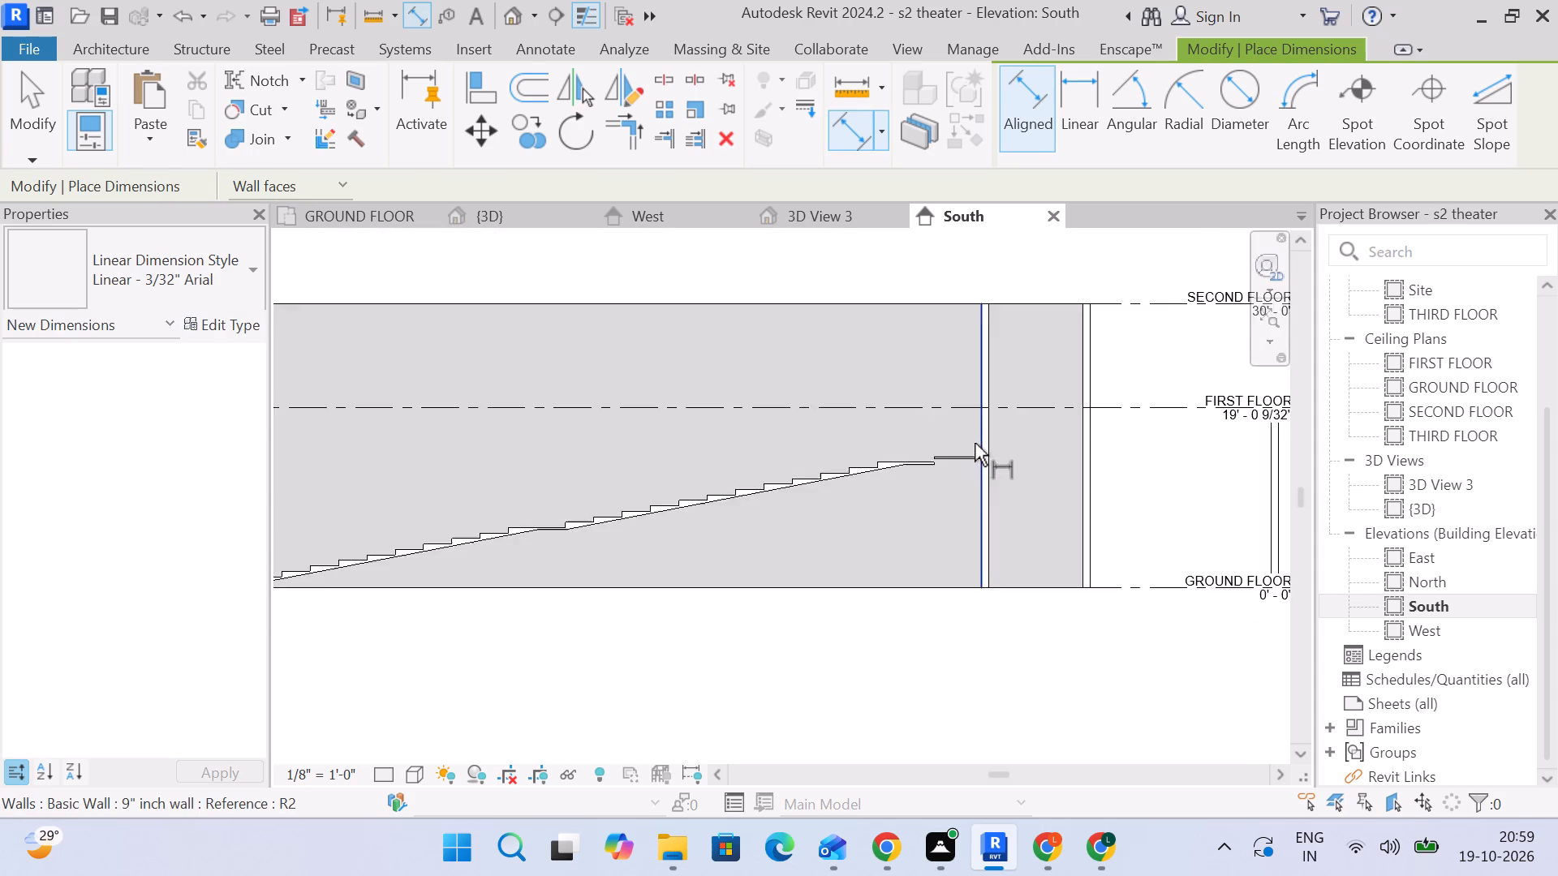
pyautogui.scroll(-1, 975, 443)
pyautogui.moveTo(975, 443); pyautogui.dragTo(1122, 444, button='middle')
pyautogui.press('Escape')
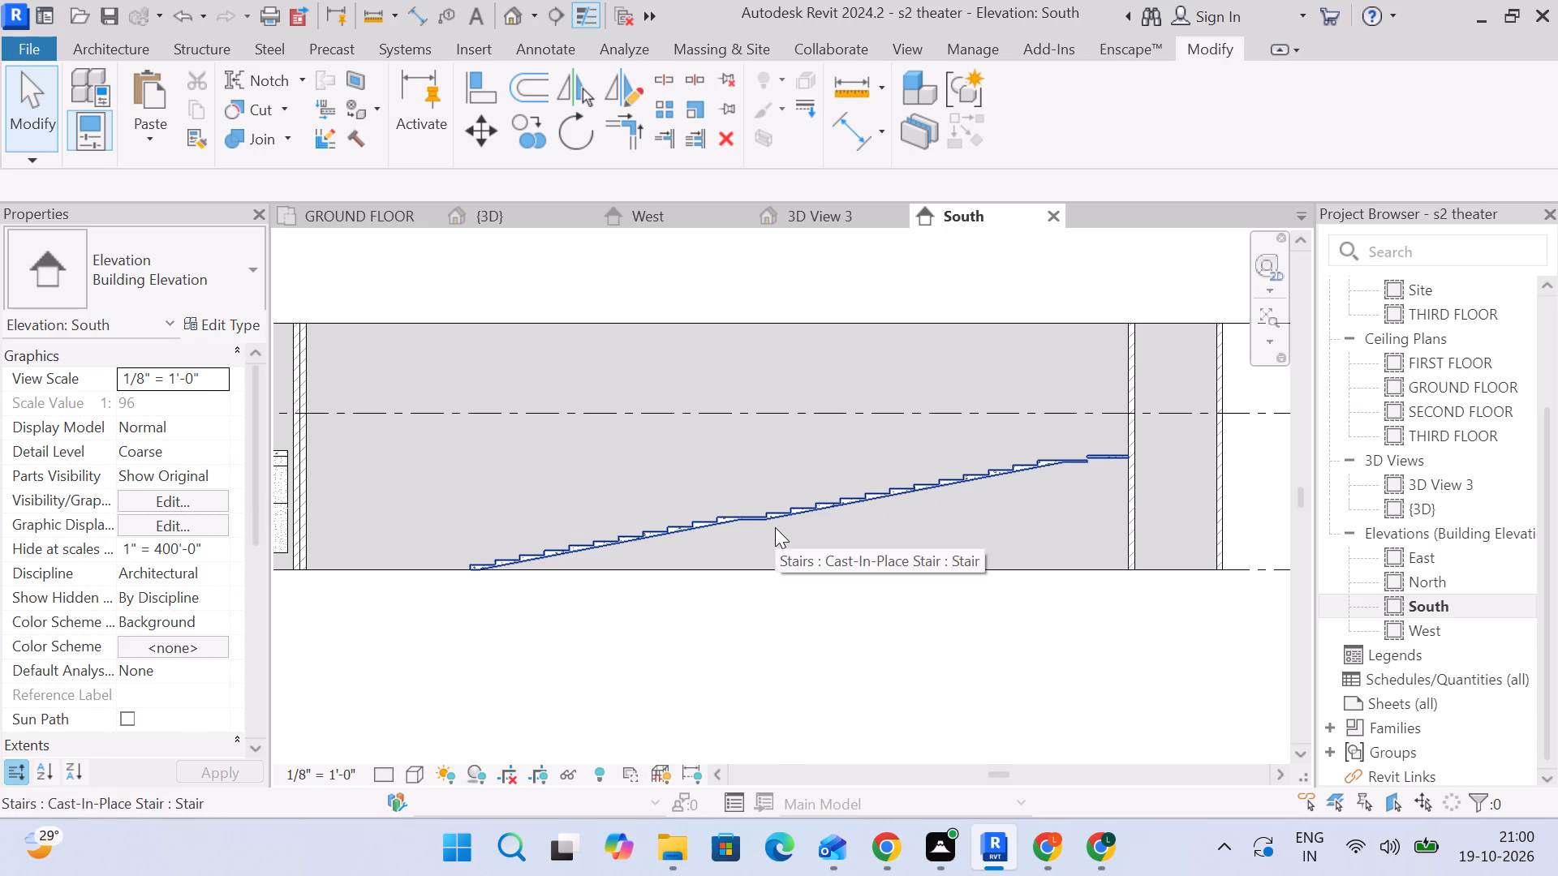
# Set the SCREEN 1 stair's base offset to 3' 0" and check its upper end in the elevation.
pyautogui.moveTo(840, 539); pyautogui.dragTo(938, 493, button='middle')
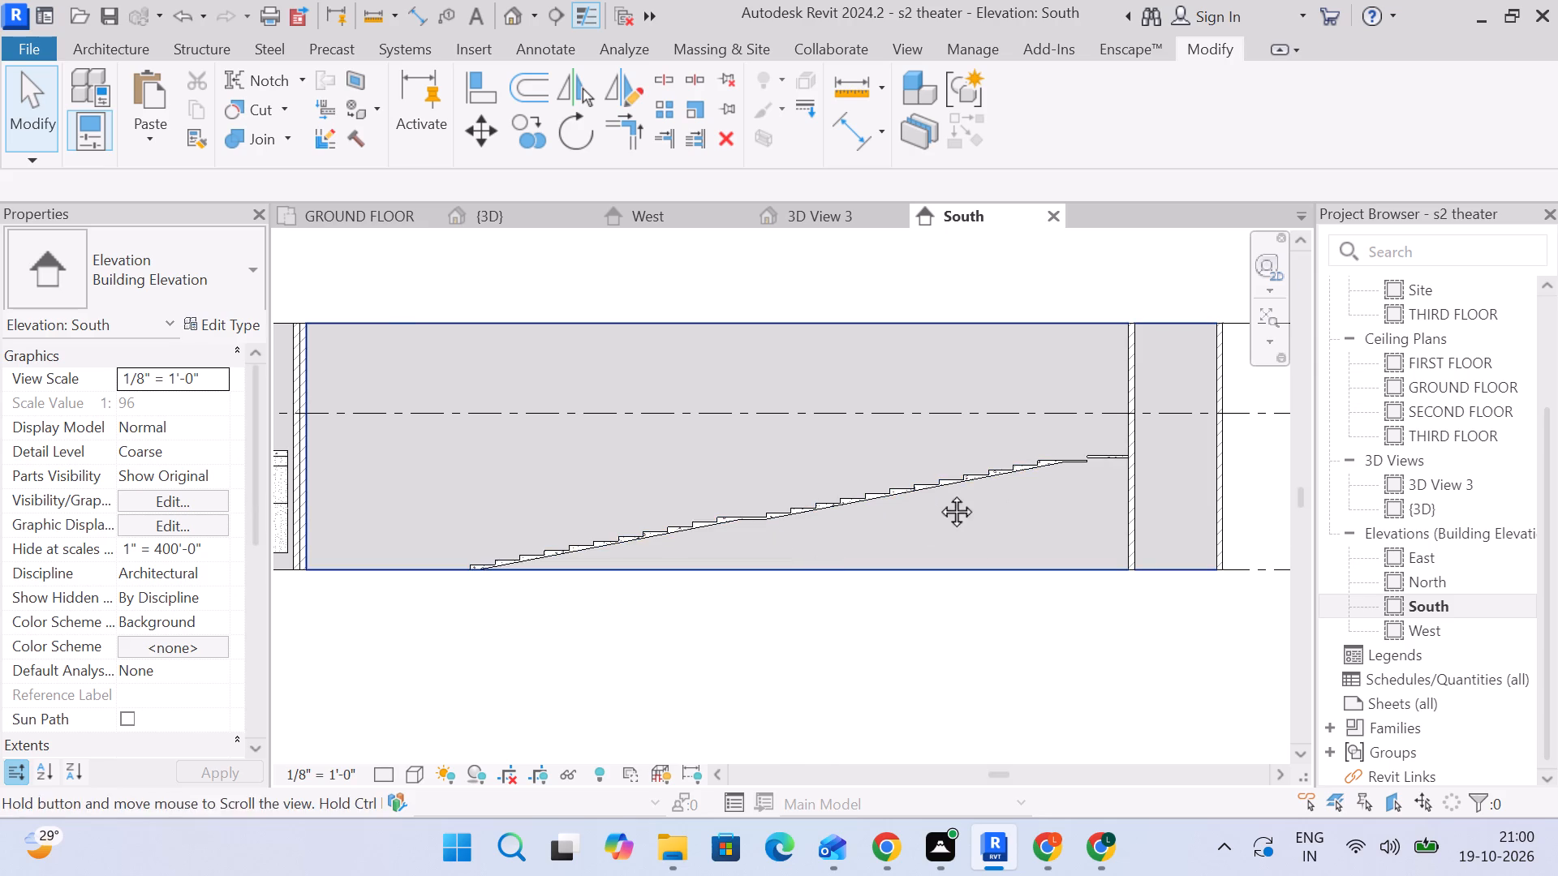
pyautogui.moveTo(938, 493); pyautogui.dragTo(958, 486, button='middle')
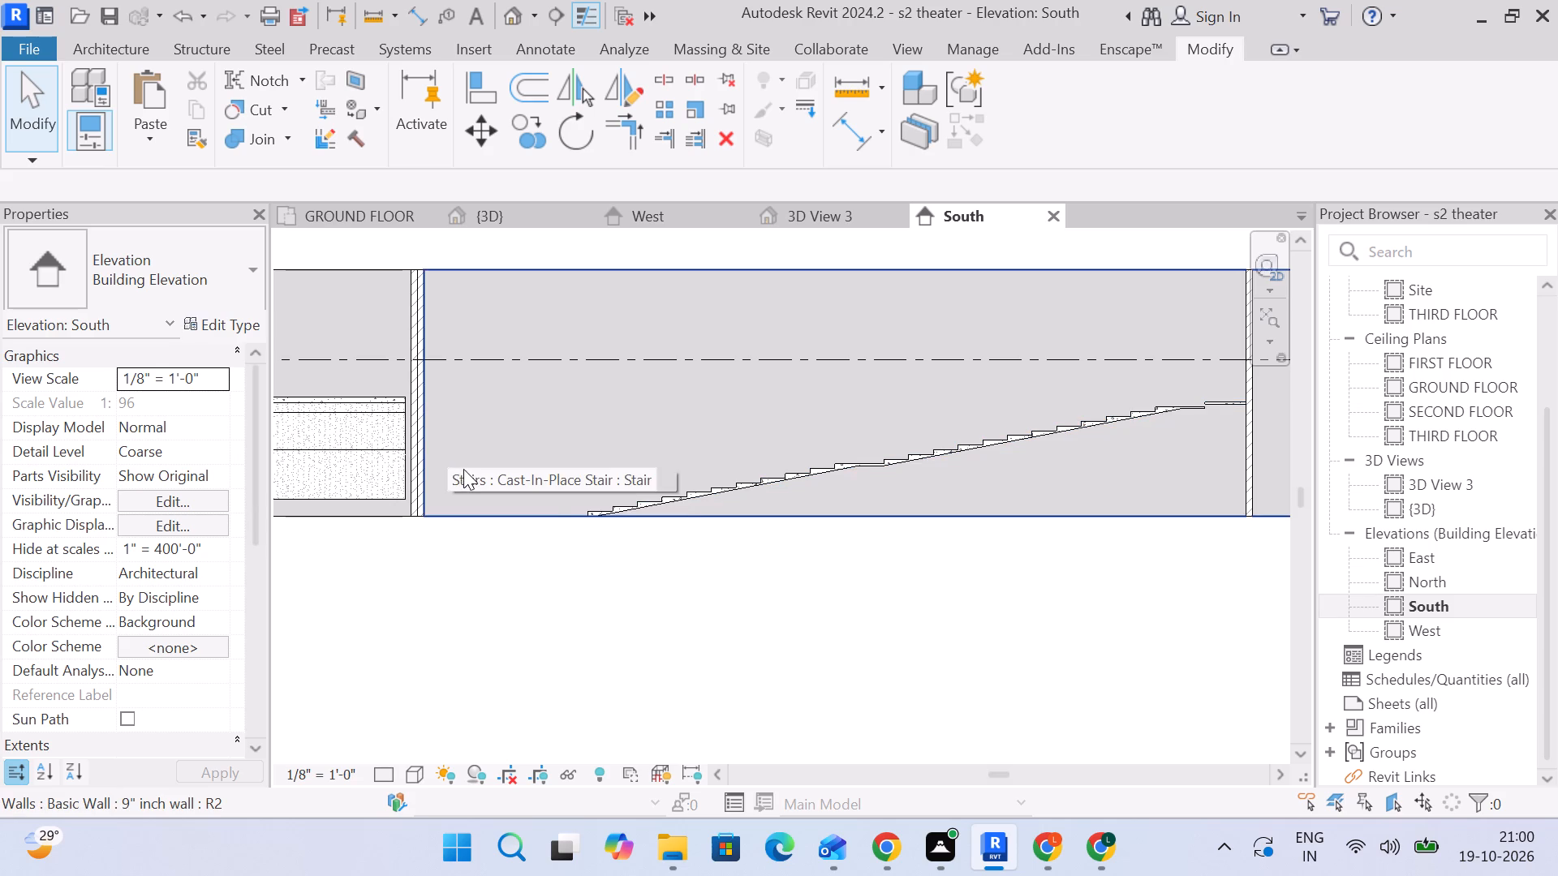
pyautogui.moveTo(462, 473); pyautogui.dragTo(445, 503, button='middle')
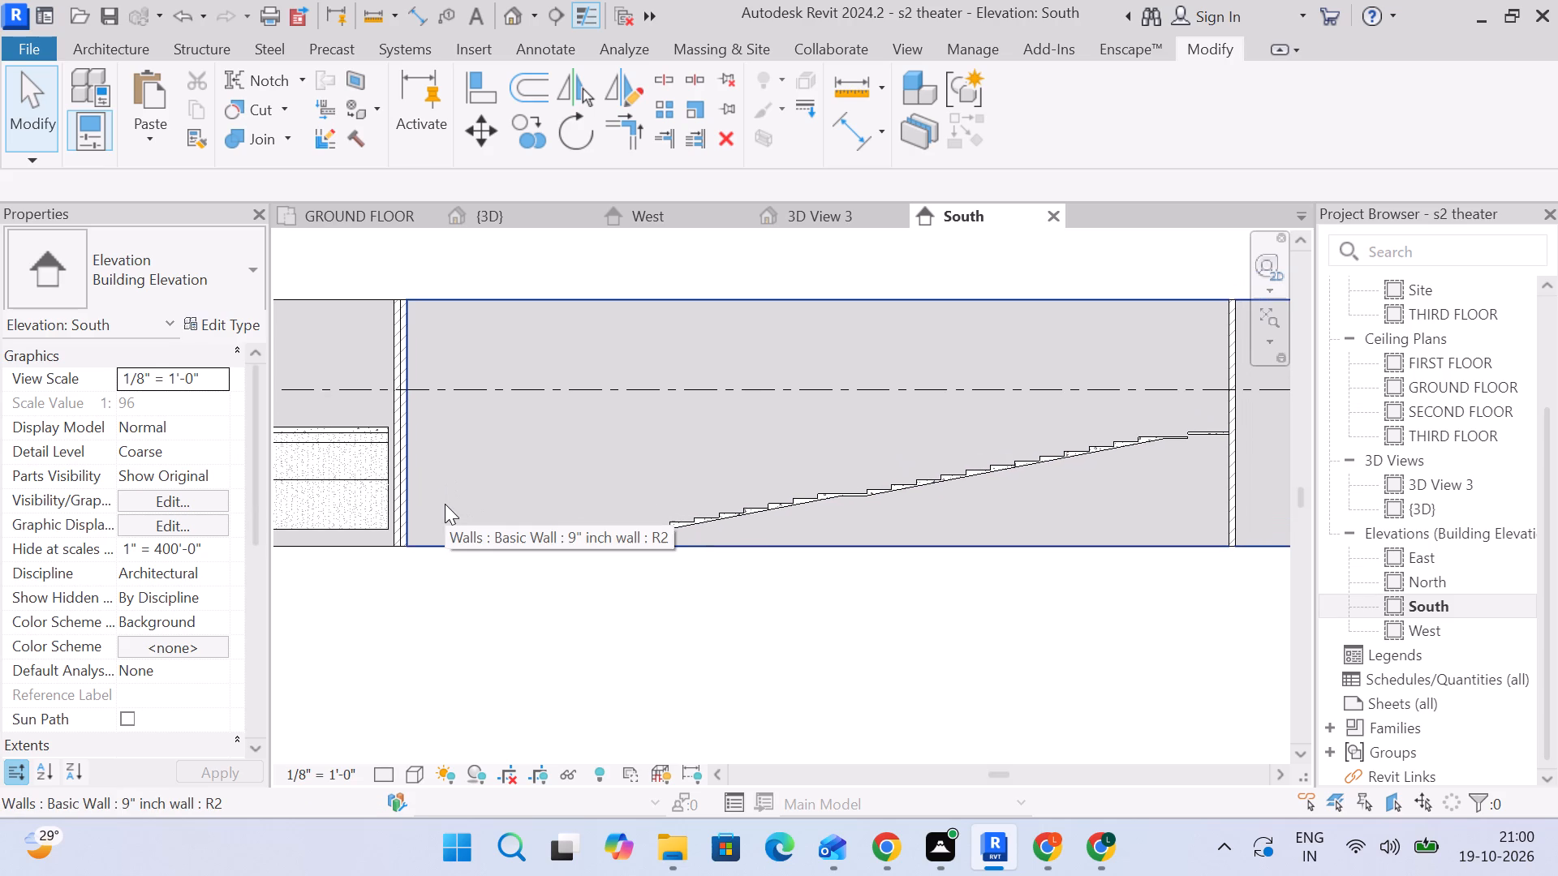
pyautogui.click(900, 483)
pyautogui.click(177, 404)
pyautogui.press('3')
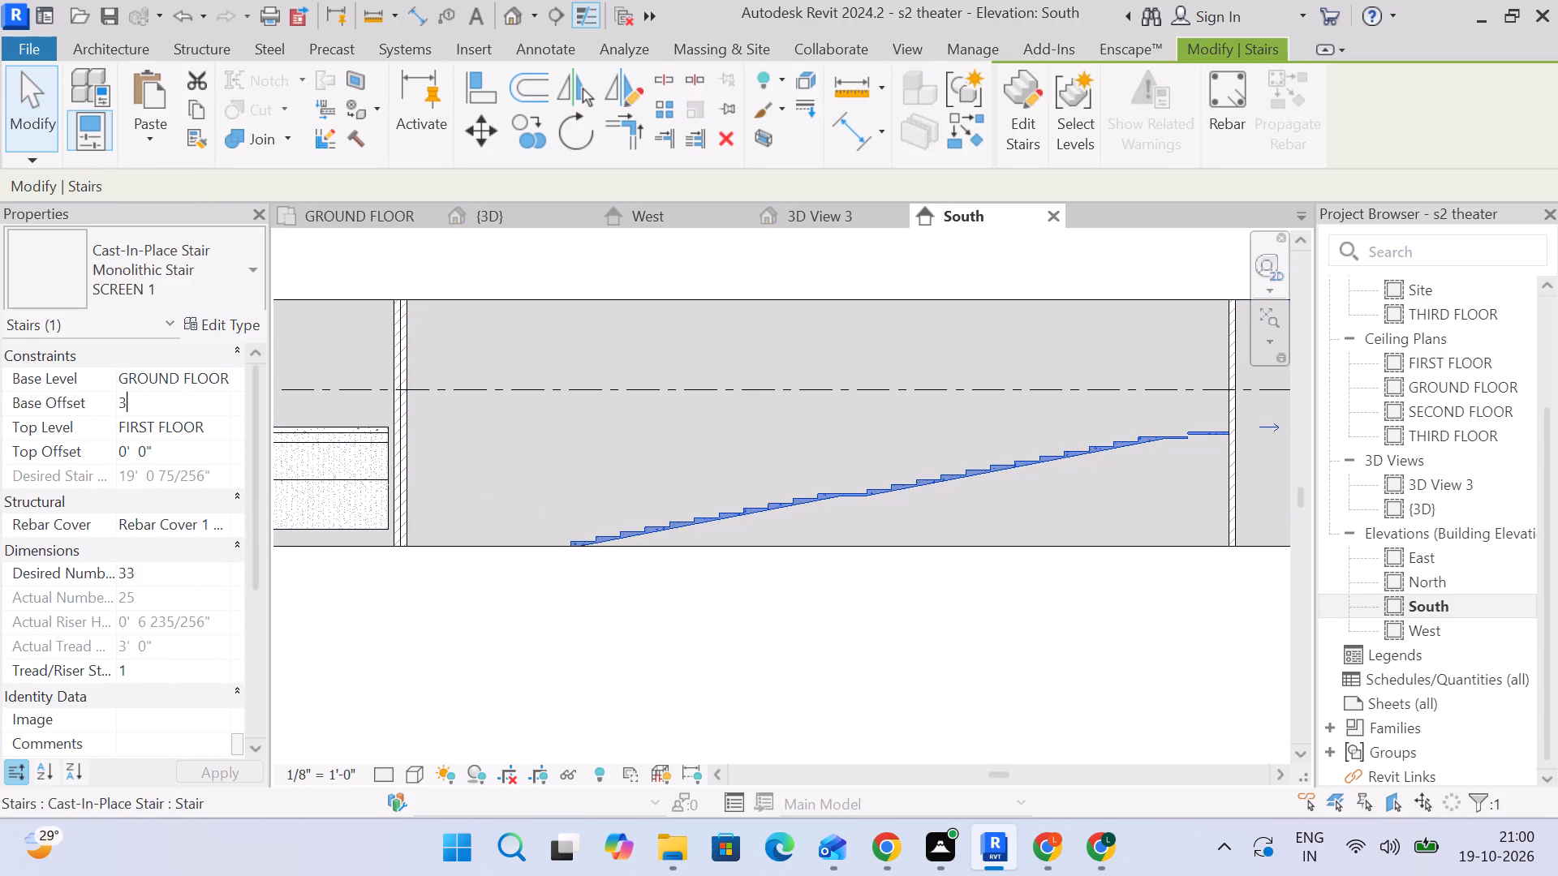
pyautogui.press('Return')
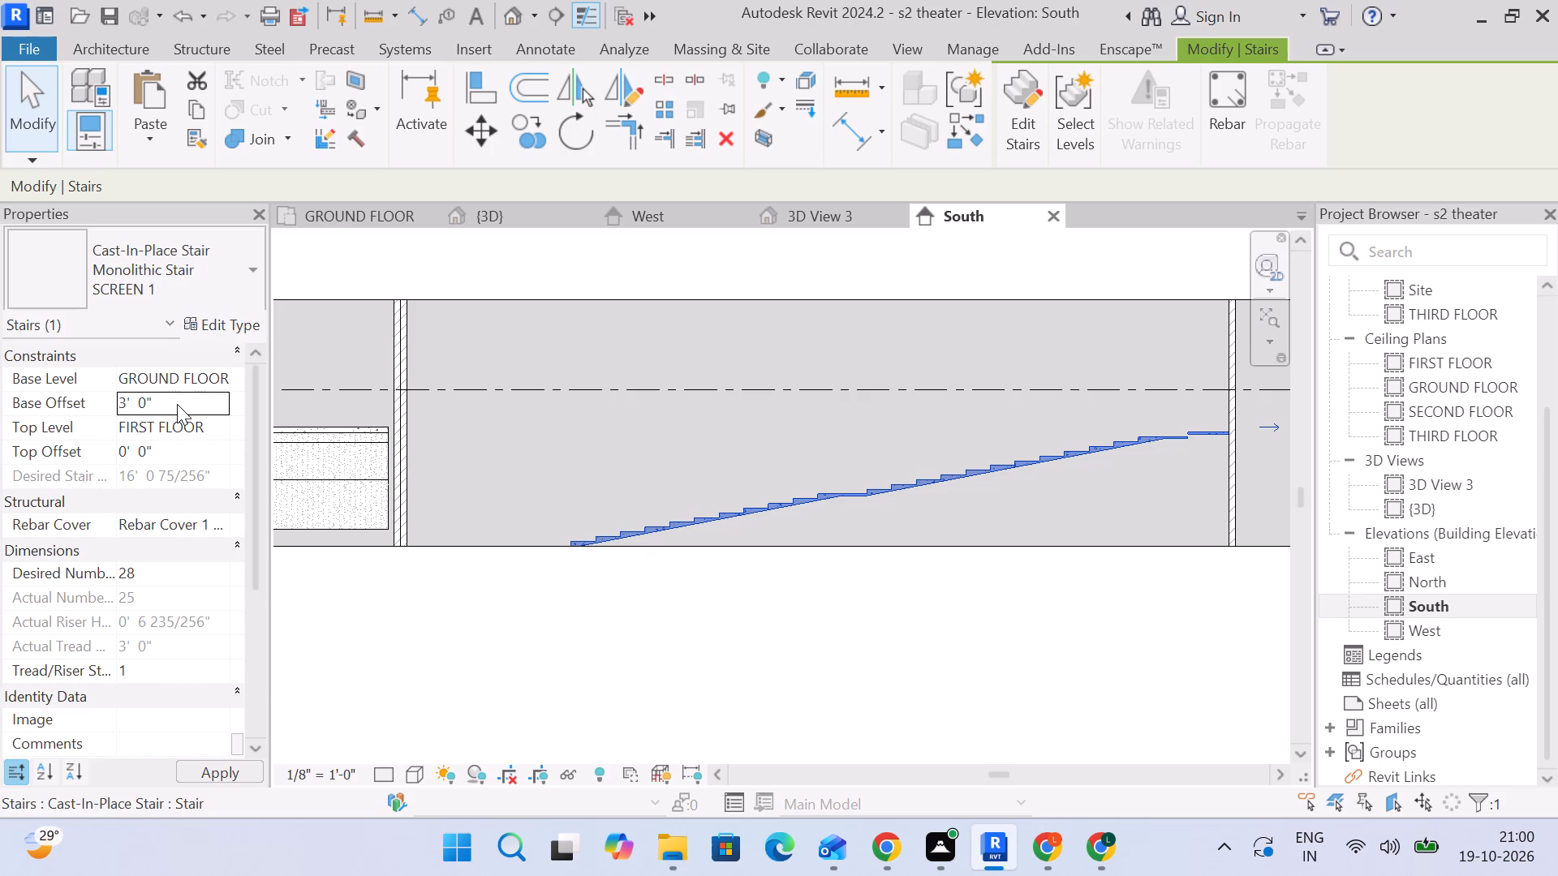
pyautogui.moveTo(1011, 615); pyautogui.dragTo(877, 630, button='middle')
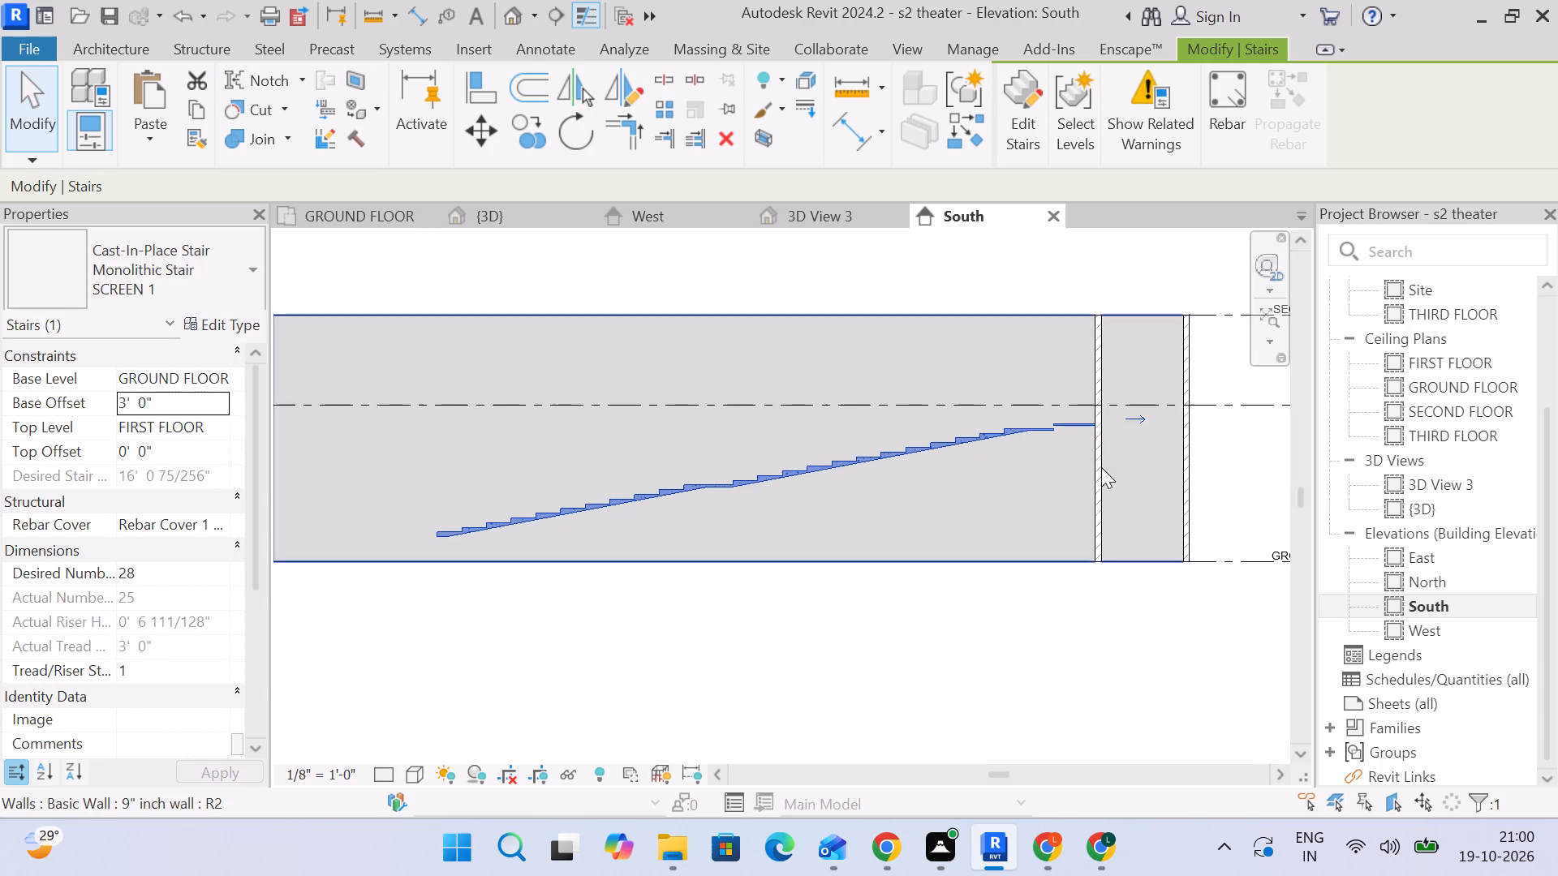
pyautogui.scroll(5, 1068, 404)
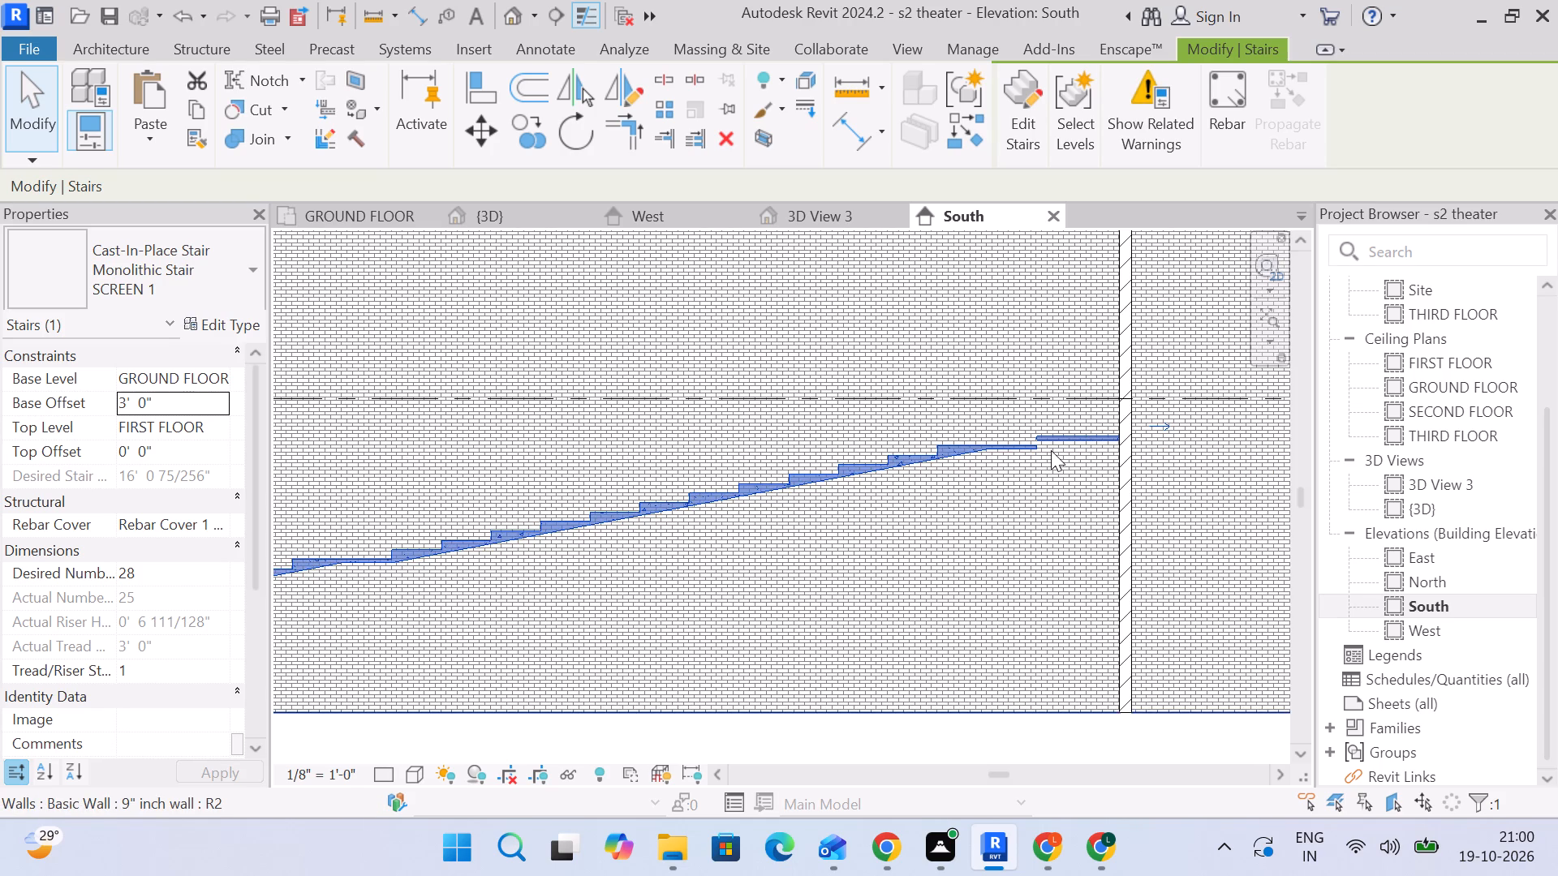
pyautogui.scroll(3, 1051, 450)
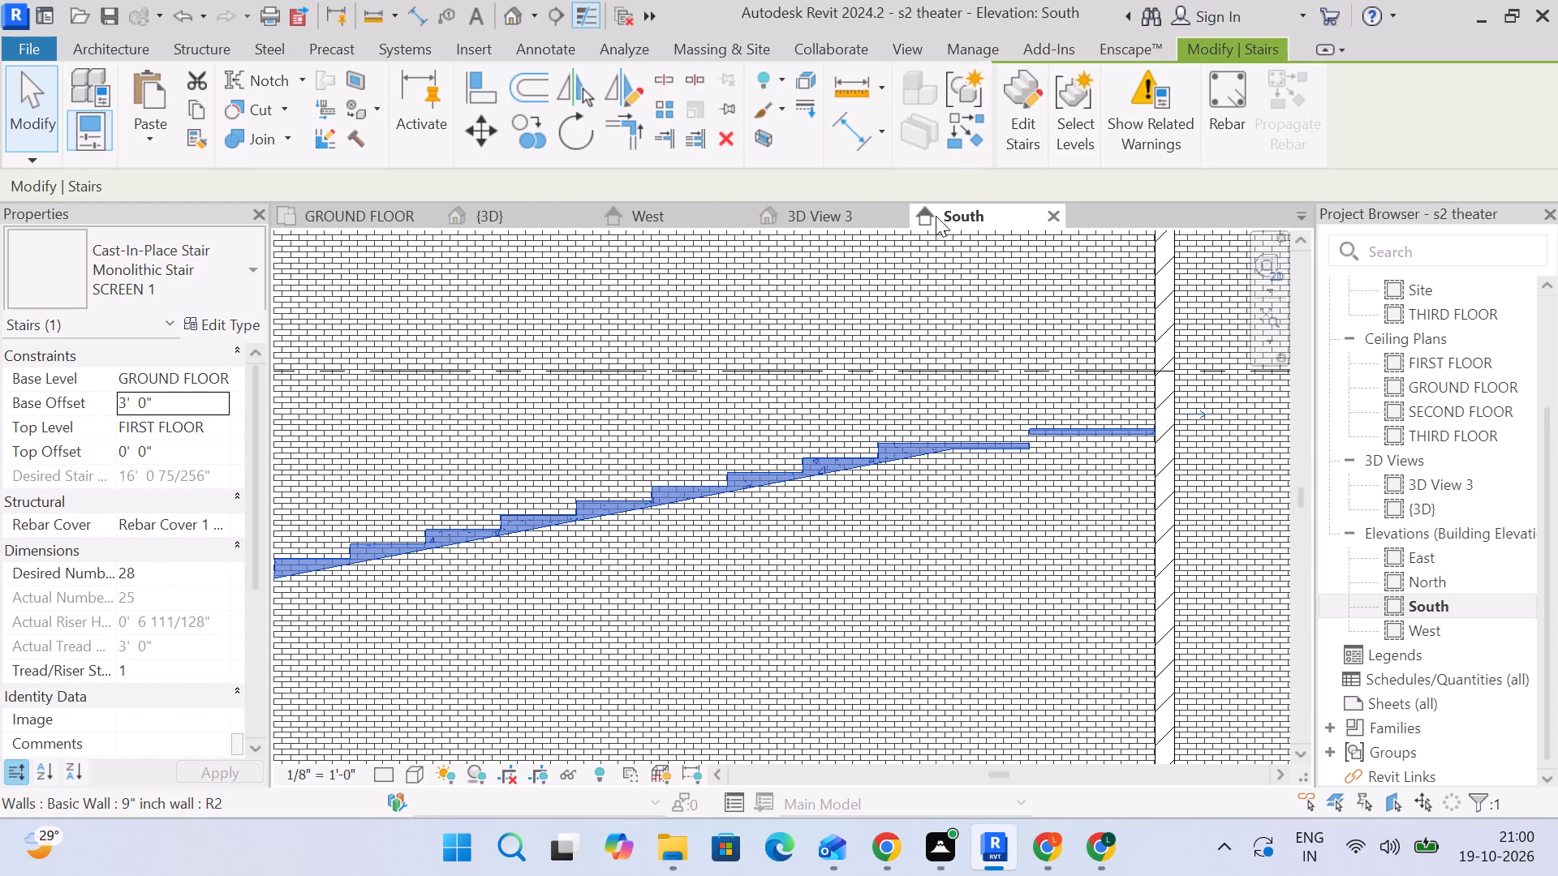
# Open the SCREEN 1 stair for editing in the GROUND FLOOR plan.
pyautogui.click(301, 219)
pyautogui.scroll(4, 887, 430)
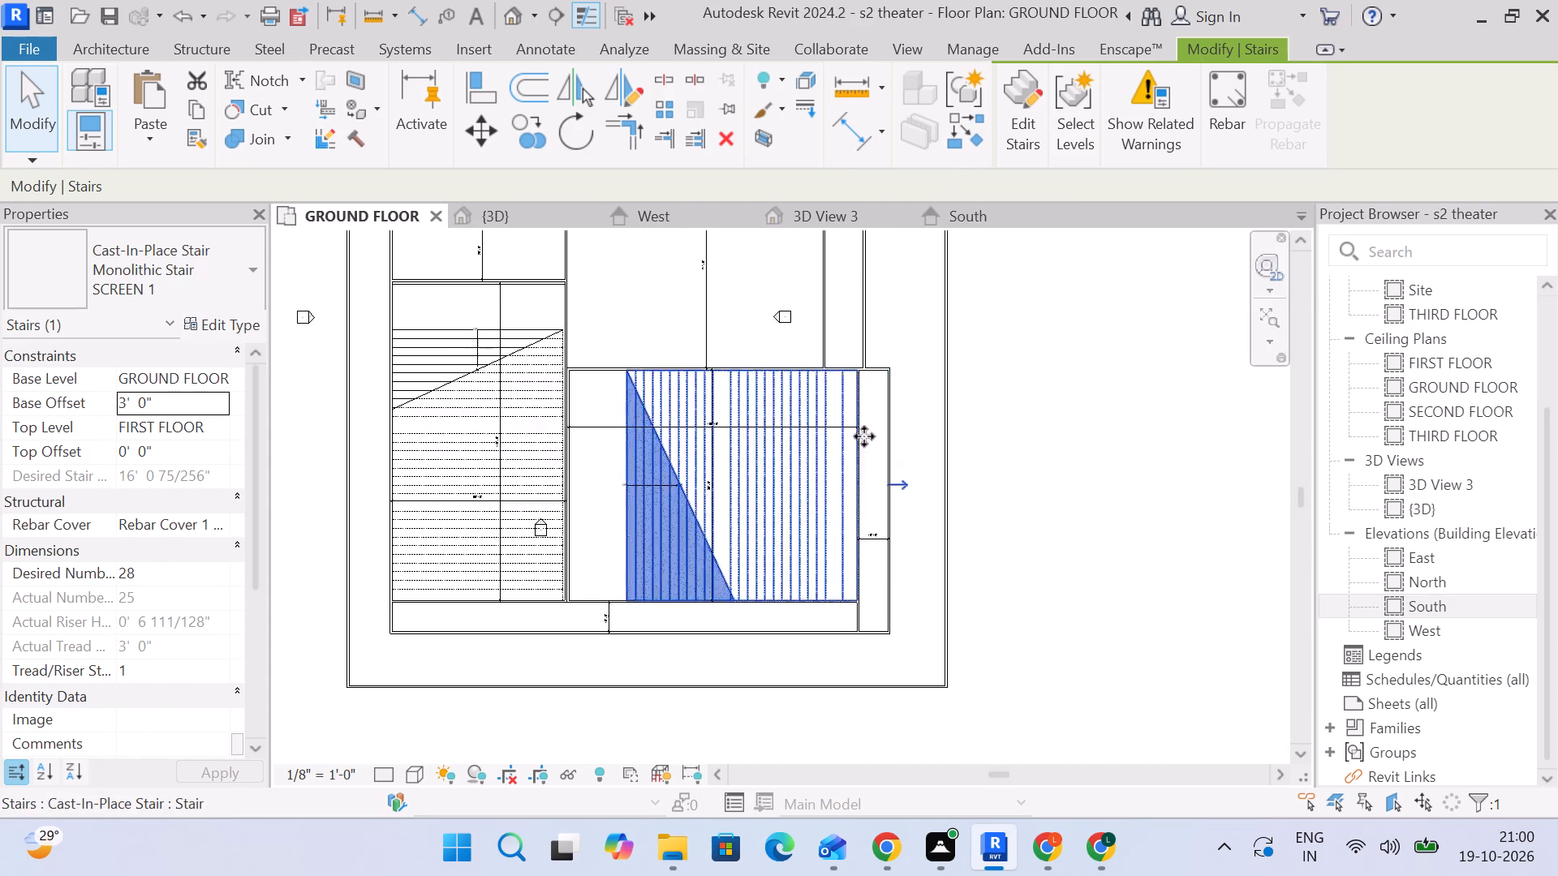
pyautogui.scroll(3, 864, 436)
pyautogui.moveTo(993, 145); pyautogui.dragTo(1005, 136)
pyautogui.click(1011, 130)
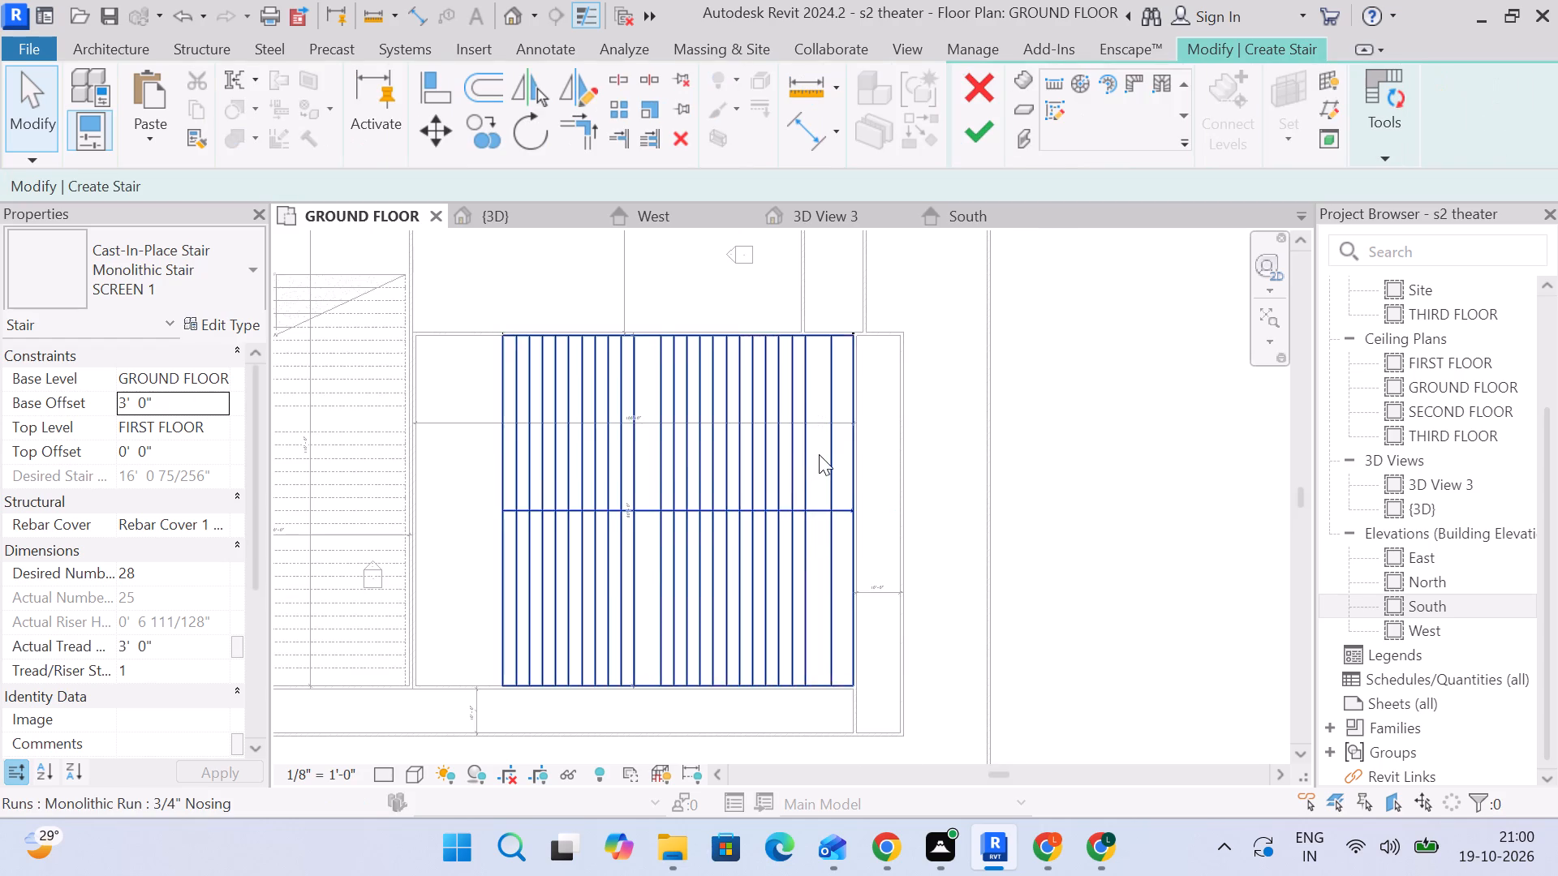
pyautogui.scroll(4, 819, 454)
pyautogui.moveTo(846, 458); pyautogui.dragTo(893, 327, button='middle')
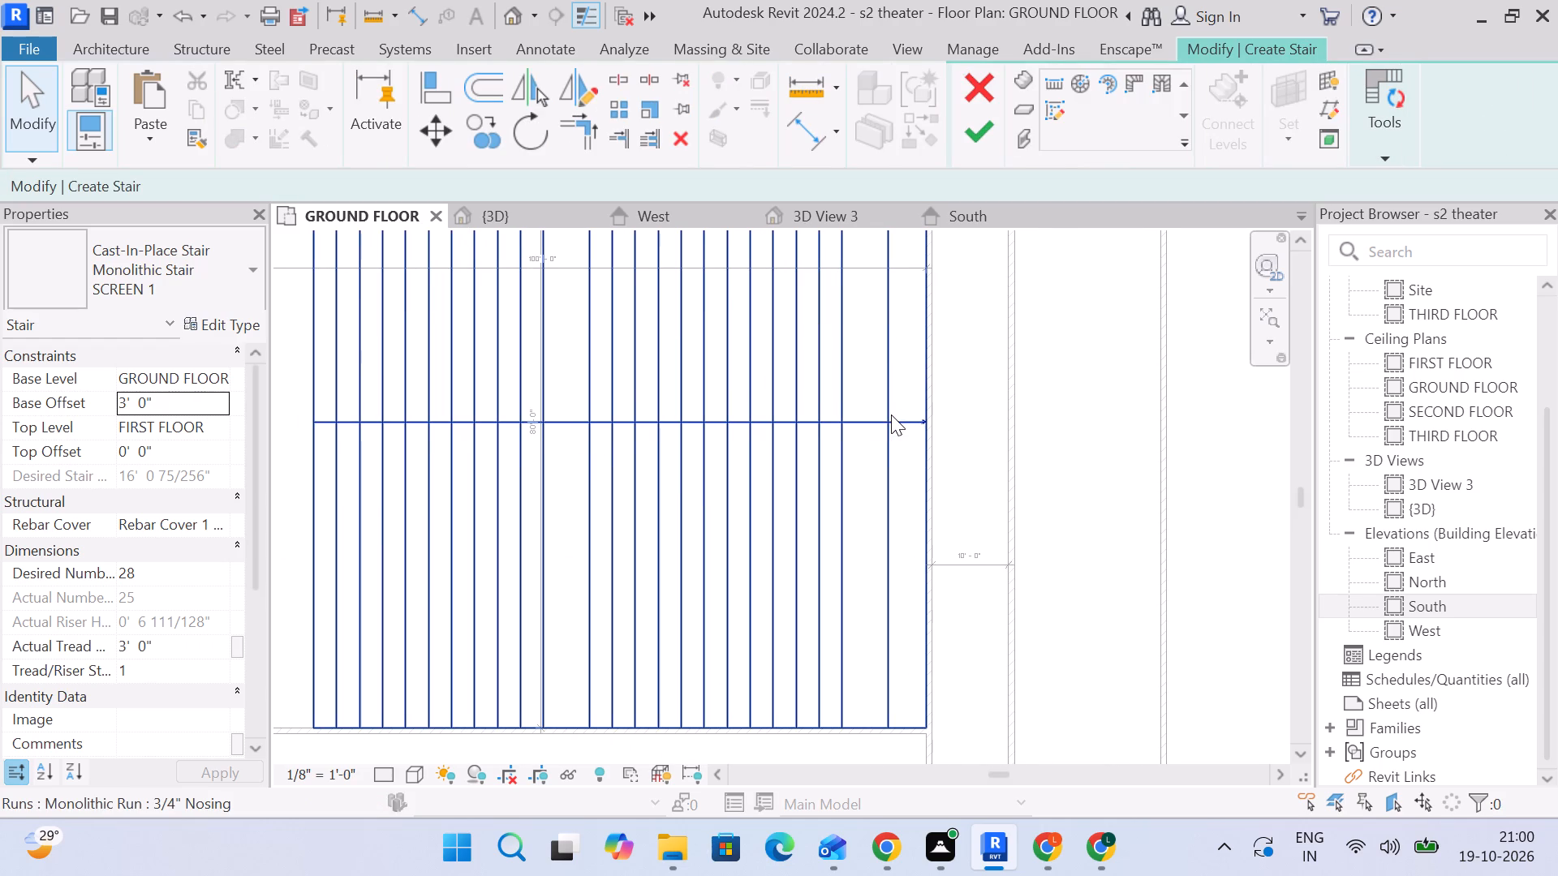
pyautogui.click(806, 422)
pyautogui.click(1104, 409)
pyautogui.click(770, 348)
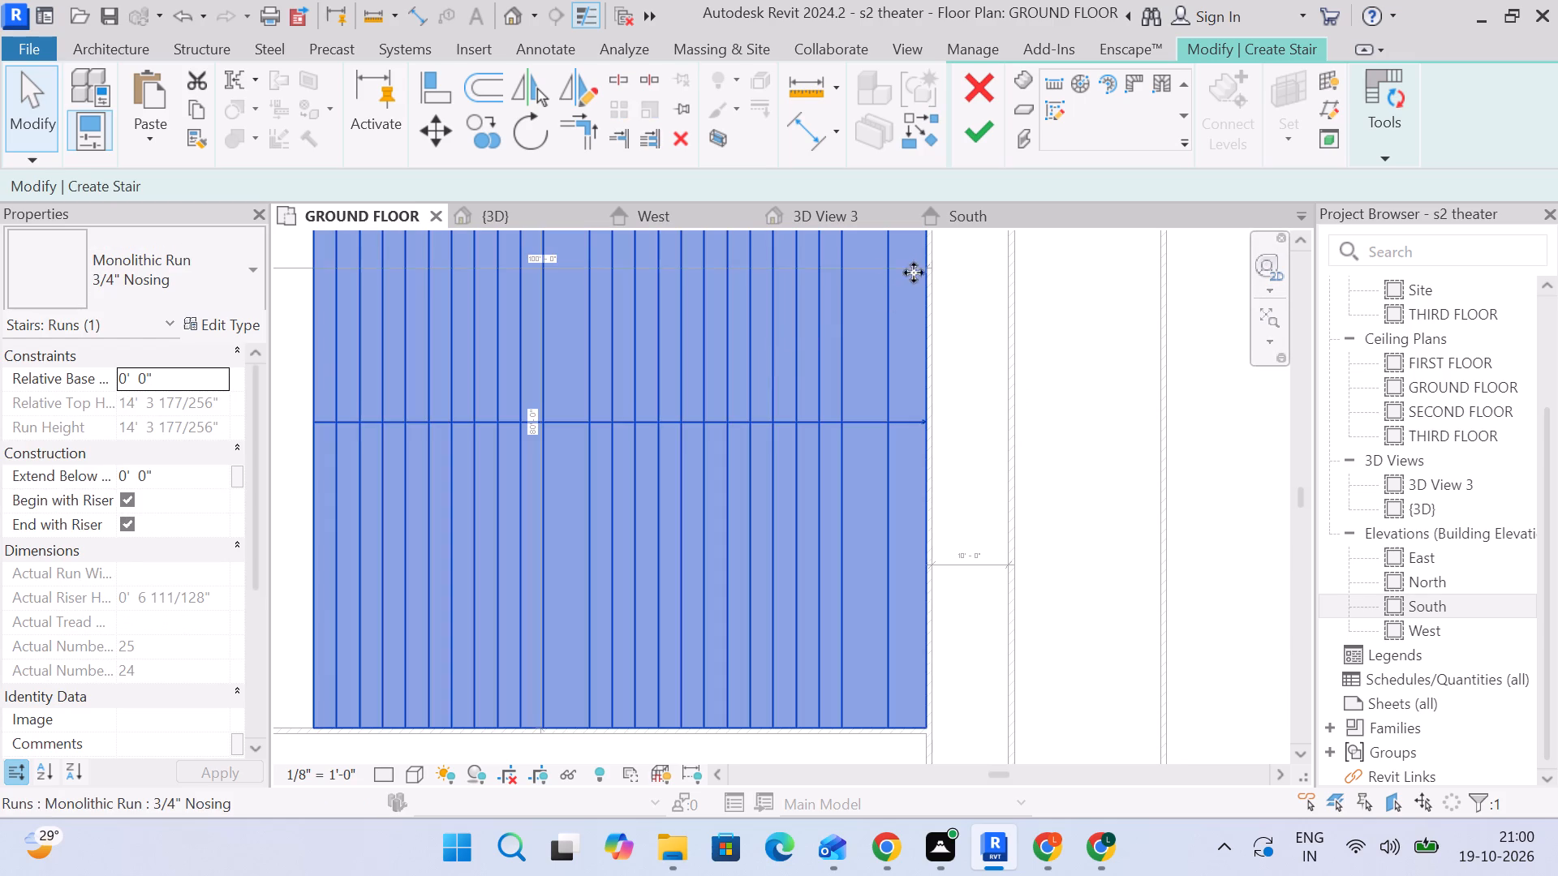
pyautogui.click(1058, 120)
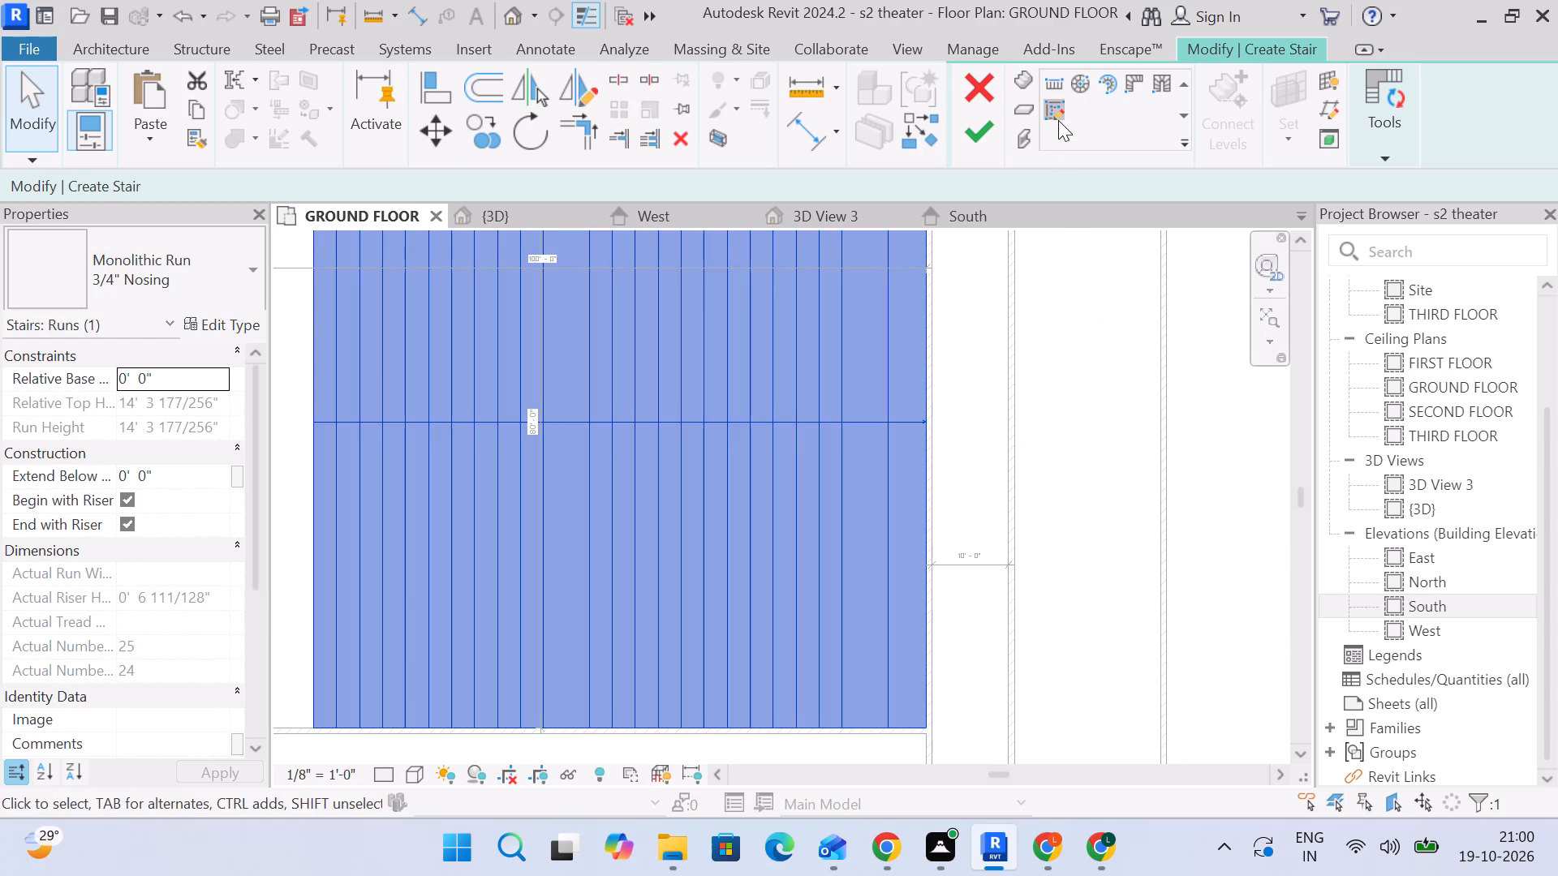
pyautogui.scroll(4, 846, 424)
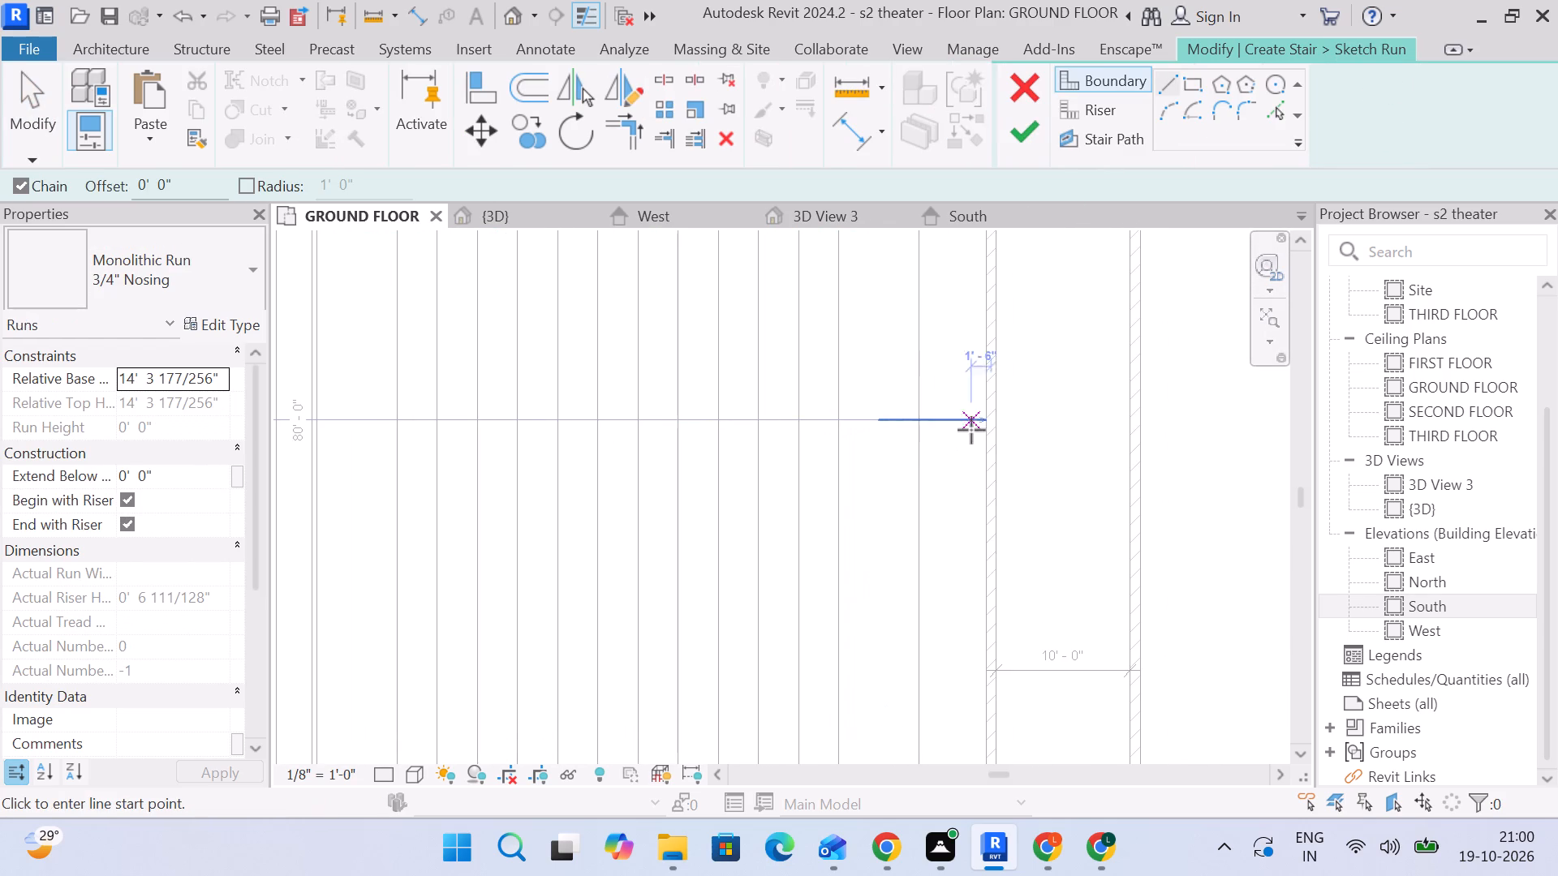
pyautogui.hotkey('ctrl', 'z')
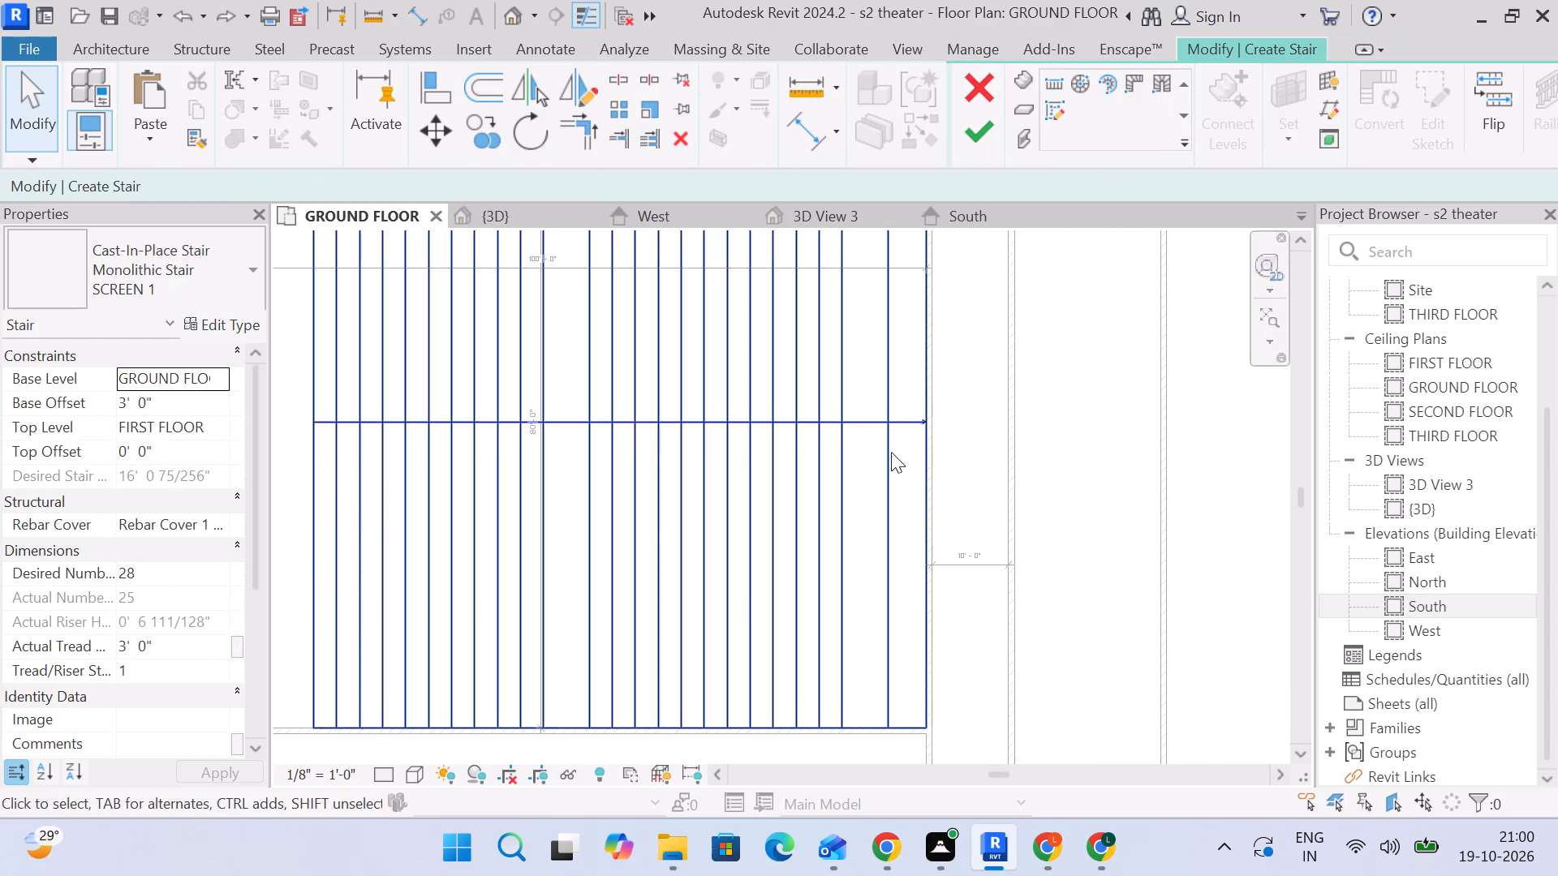
# In the run's sketch, delete the short stair path segment at the upper end, extend the adjoining path to the last riser and finish the sketch.
pyautogui.tripleClick(882, 451)
pyautogui.scroll(4, 837, 426)
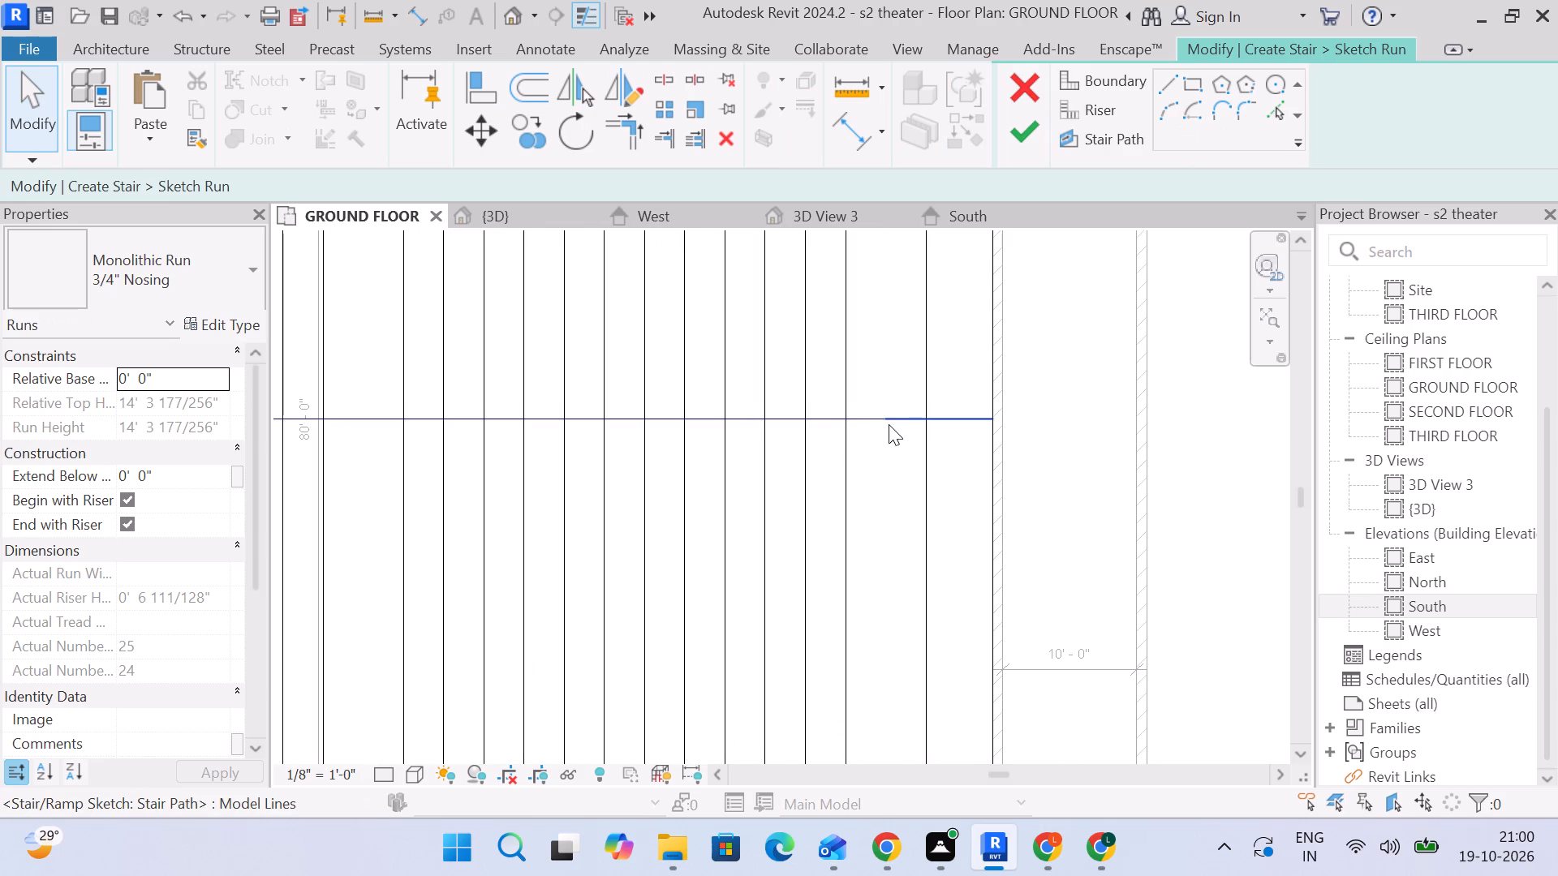
pyautogui.click(898, 420)
pyautogui.press('Delete')
pyautogui.click(877, 427)
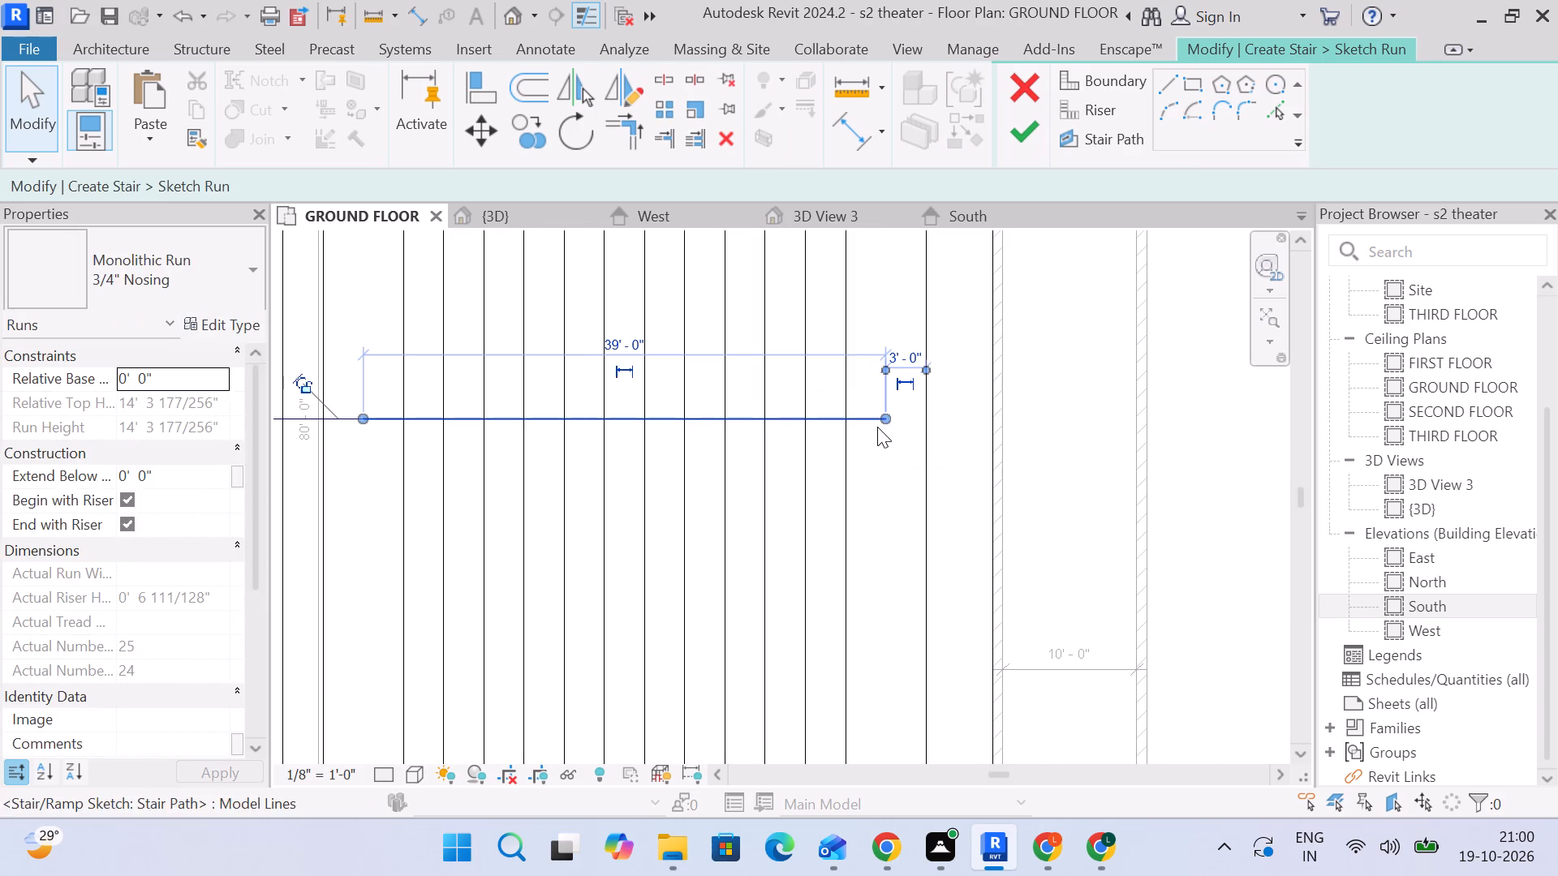
pyautogui.moveTo(888, 420); pyautogui.dragTo(992, 417)
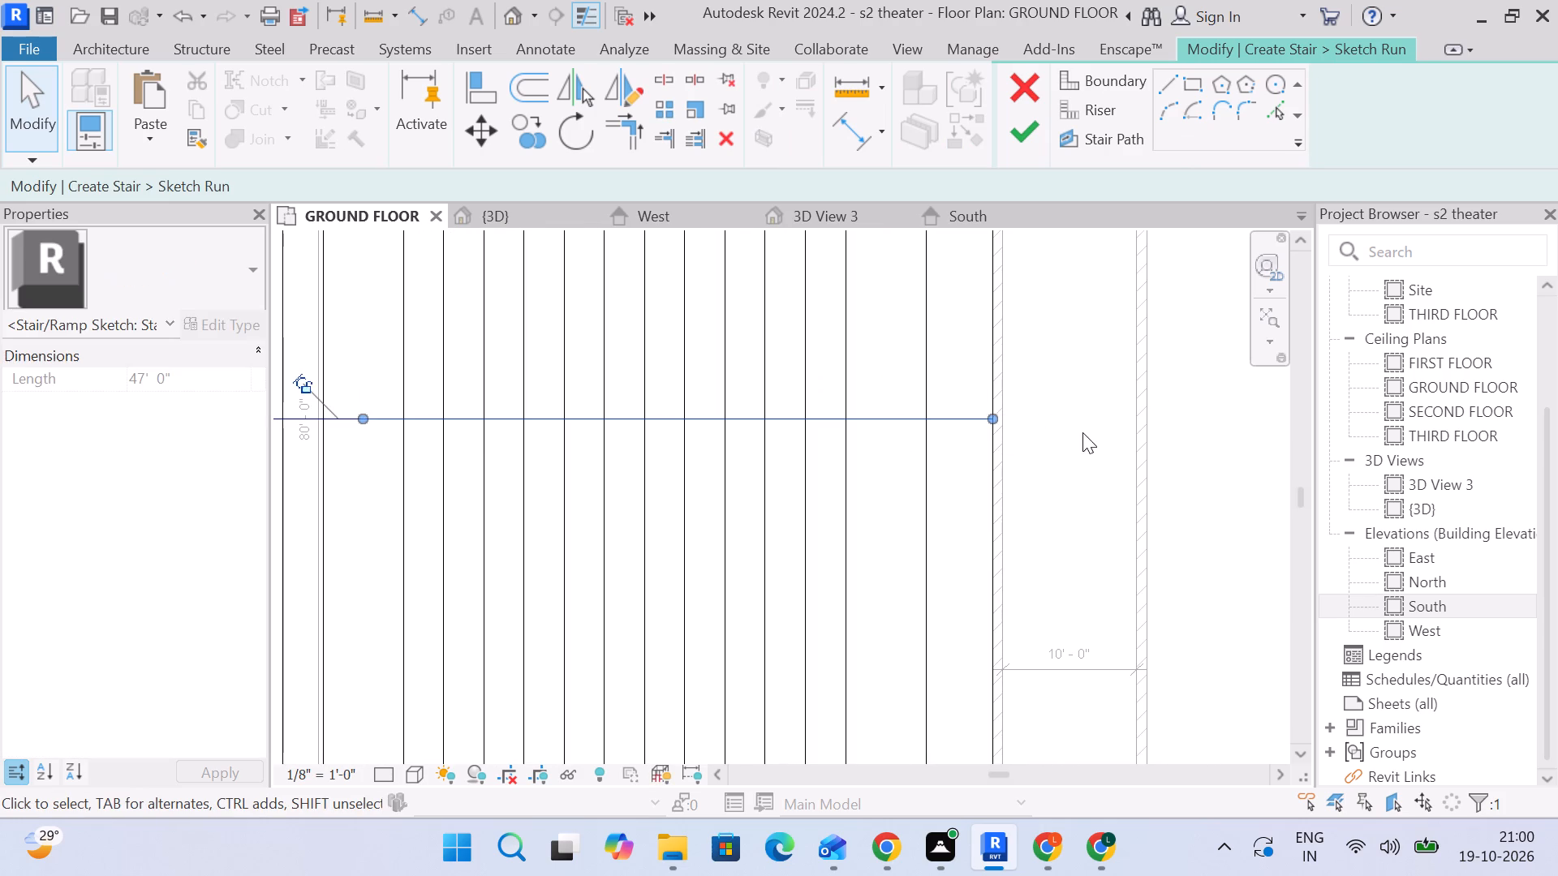
pyautogui.click(1085, 433)
pyautogui.click(1036, 136)
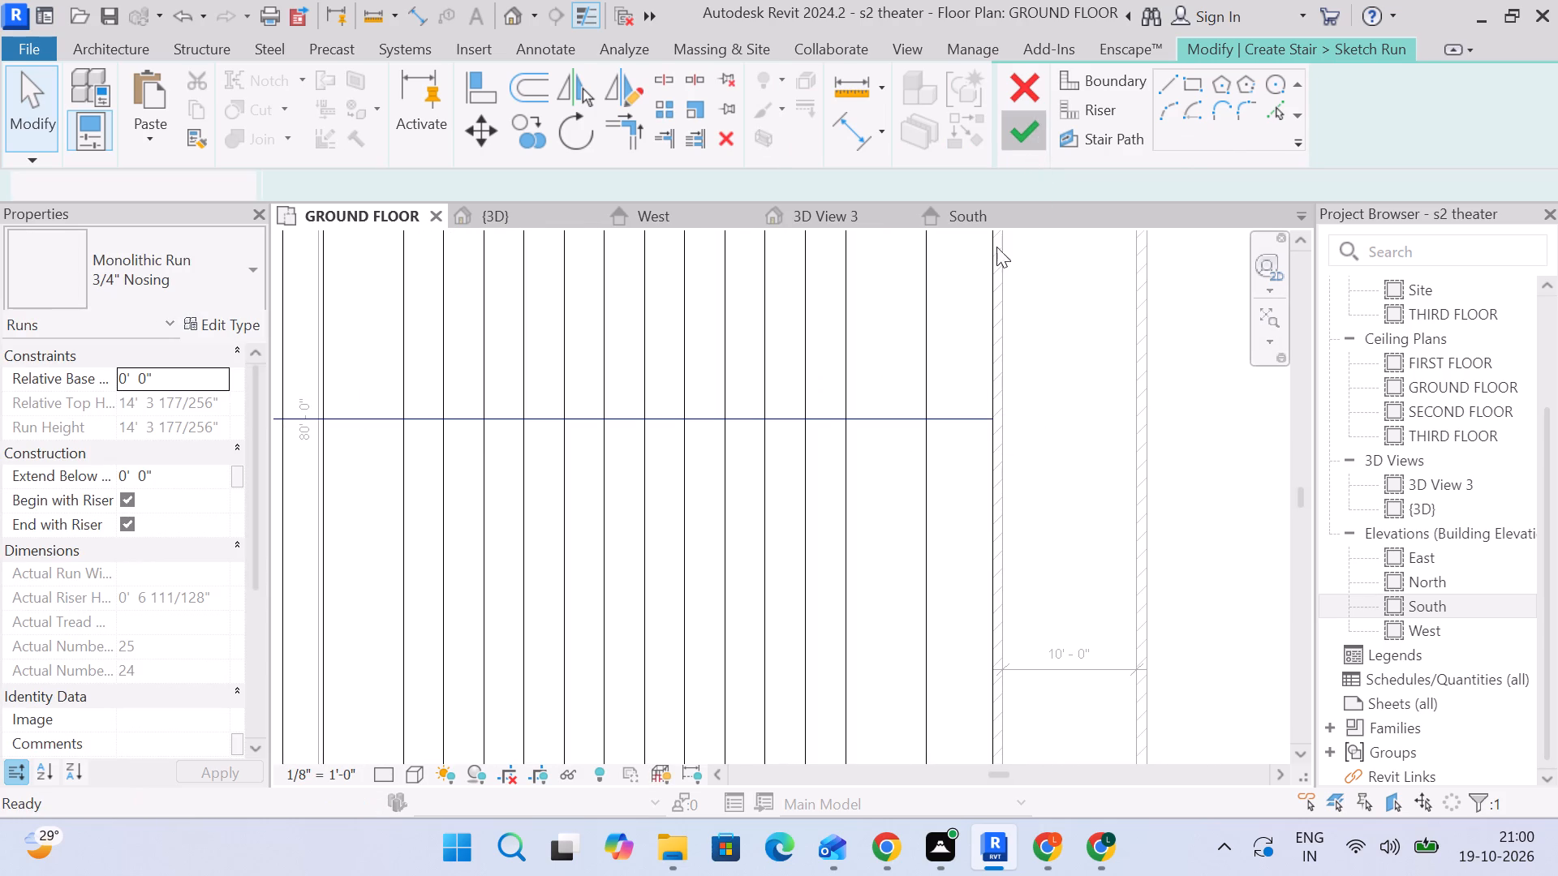
# Examine the upper end of the edited run and its top step in the South elevation.
pyautogui.scroll(-4, 1015, 375)
pyautogui.click(658, 213)
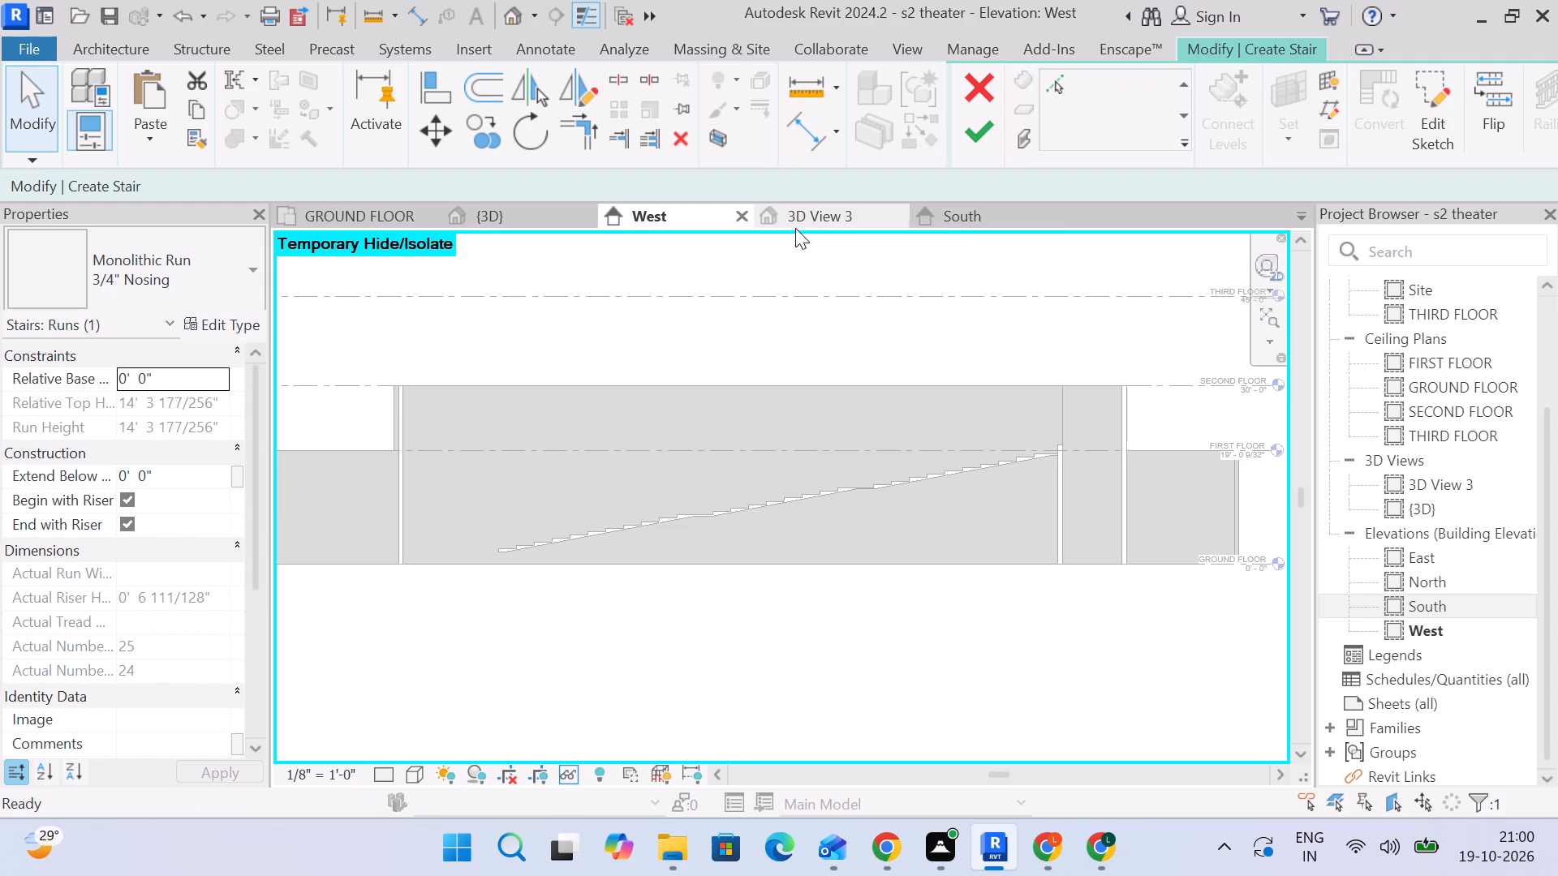
pyautogui.click(936, 212)
pyautogui.scroll(4, 1038, 444)
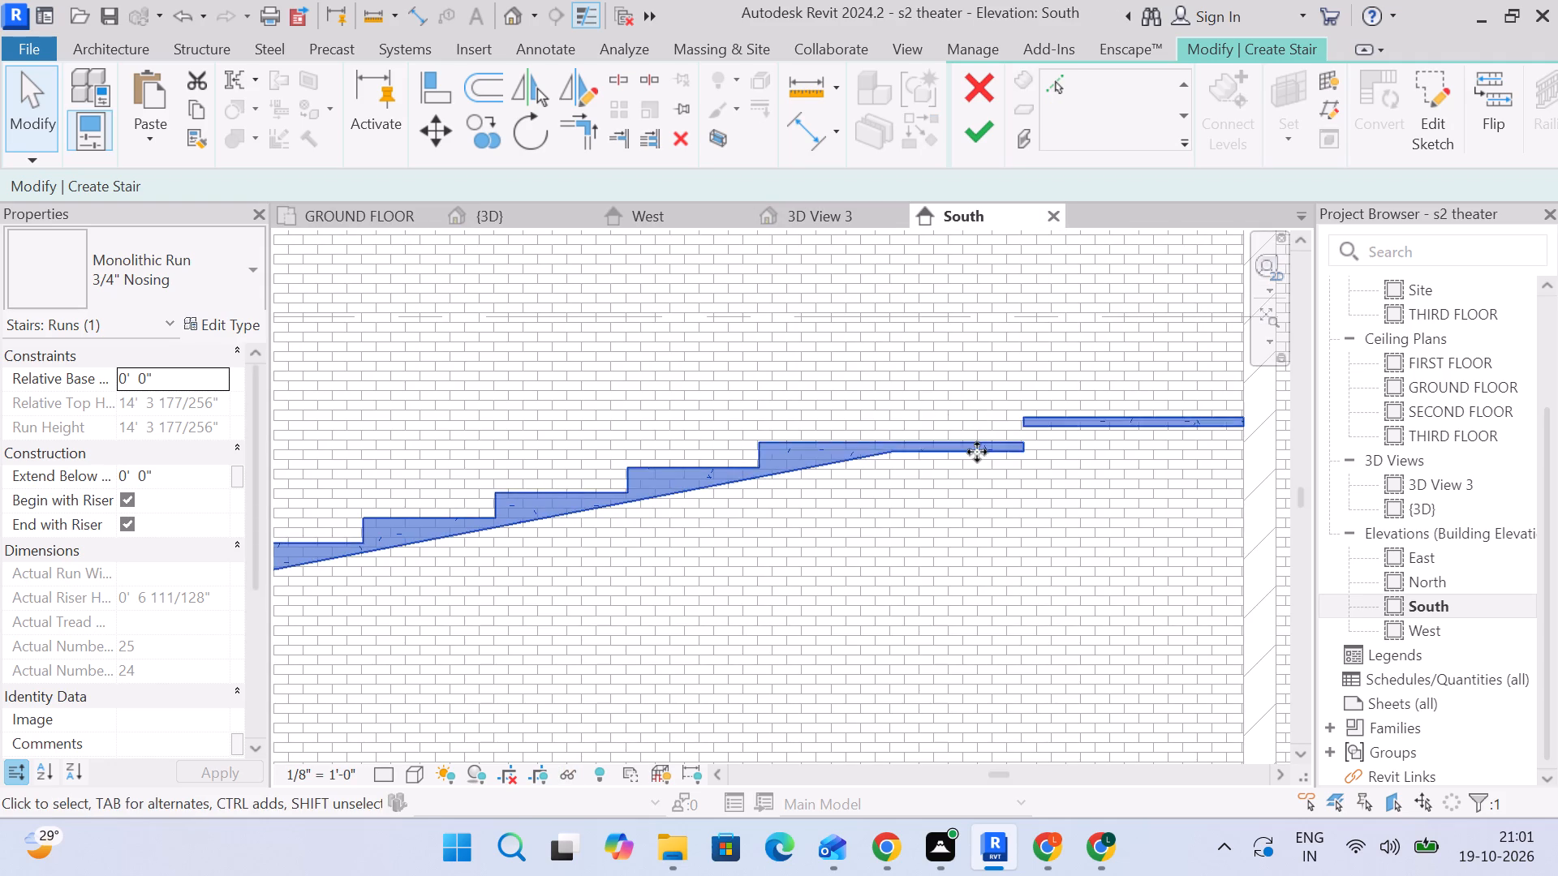
pyautogui.scroll(7, 1019, 462)
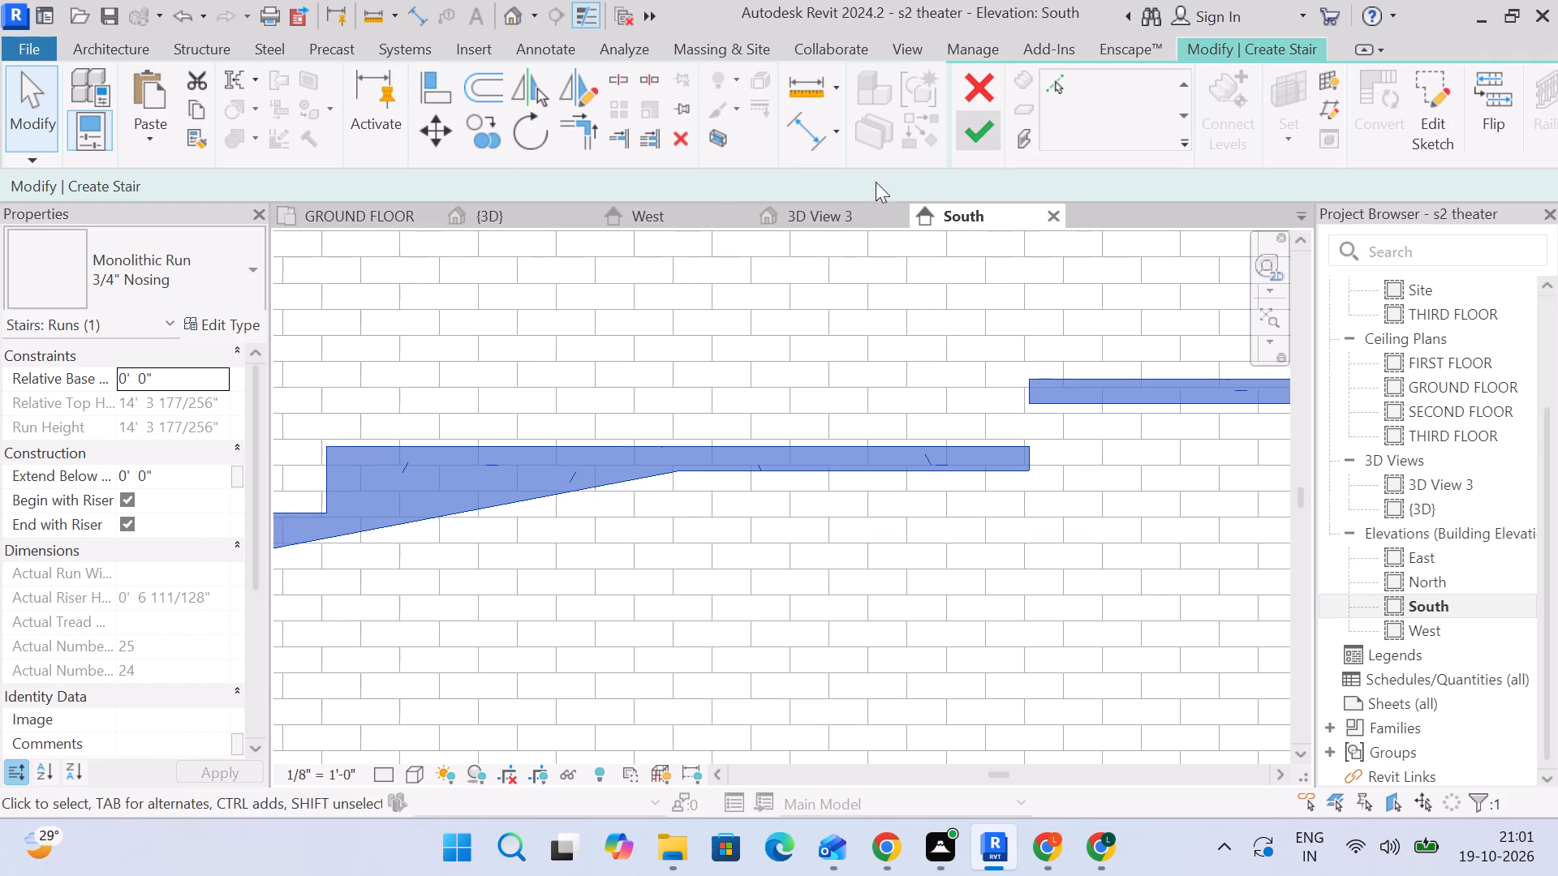
pyautogui.click(669, 214)
# Reopen the run's sketch in the GROUND FLOOR plan and zoom to its upper risers.
pyautogui.click(310, 221)
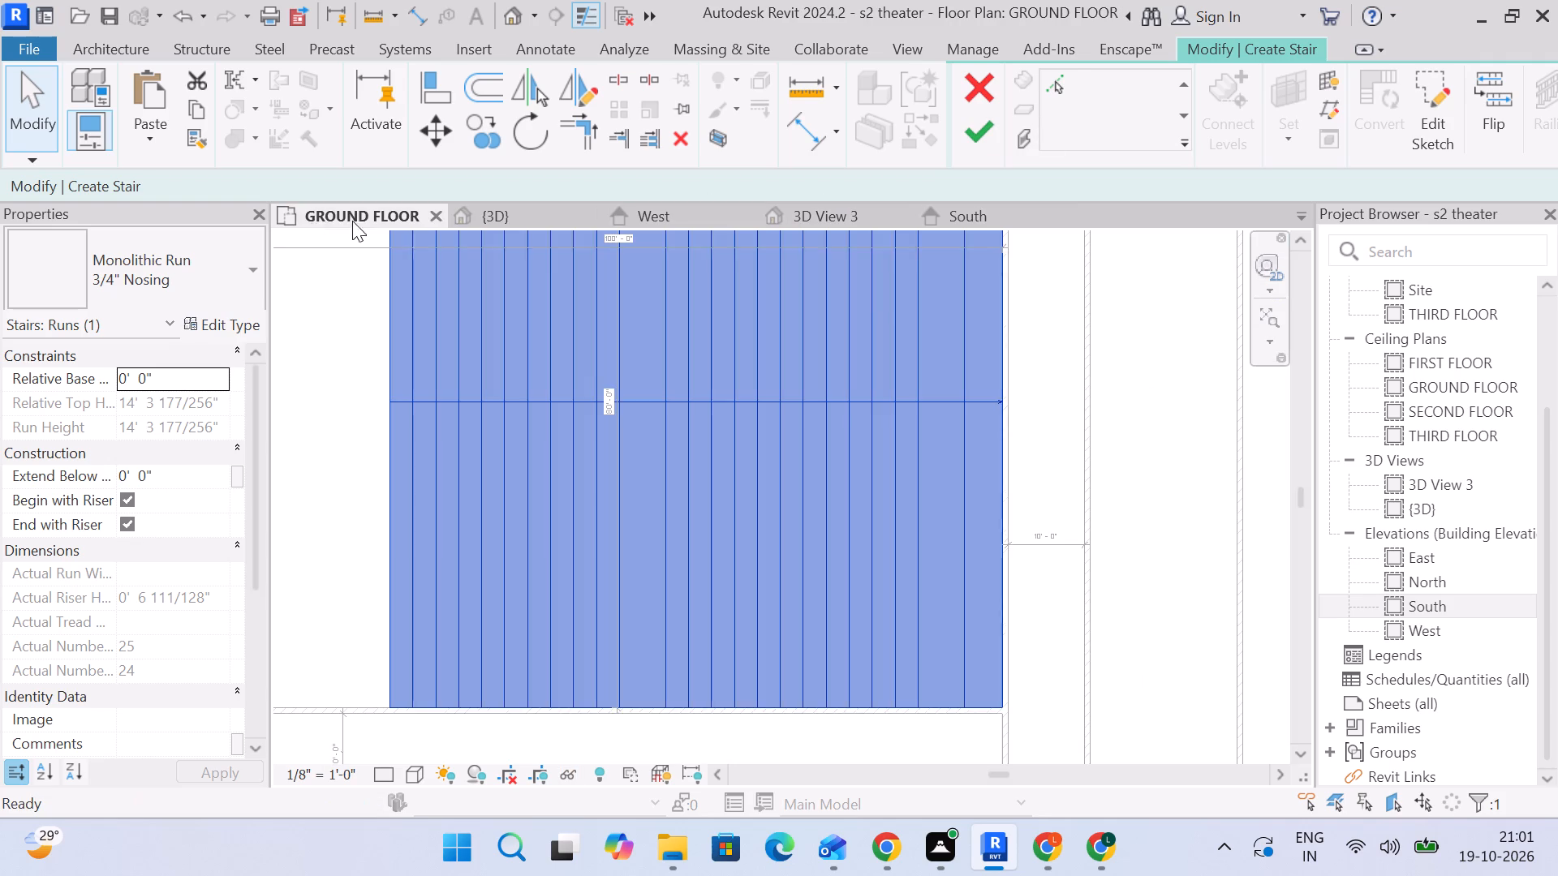
pyautogui.scroll(-3, 945, 397)
pyautogui.doubleClick(921, 339)
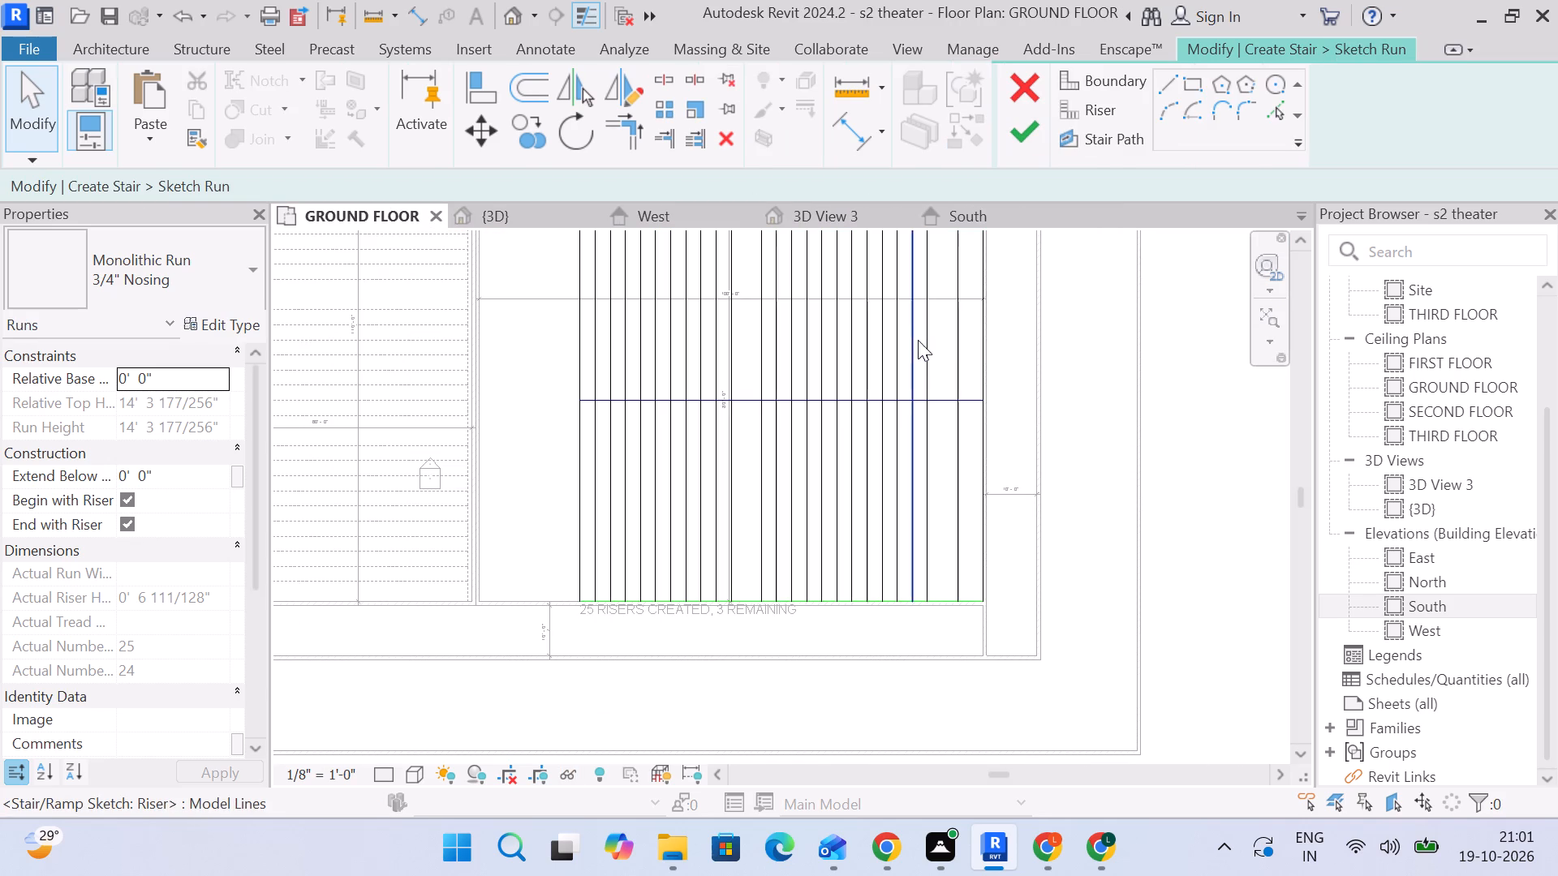
pyautogui.scroll(4, 942, 364)
pyautogui.moveTo(958, 365); pyautogui.dragTo(947, 383, button='middle')
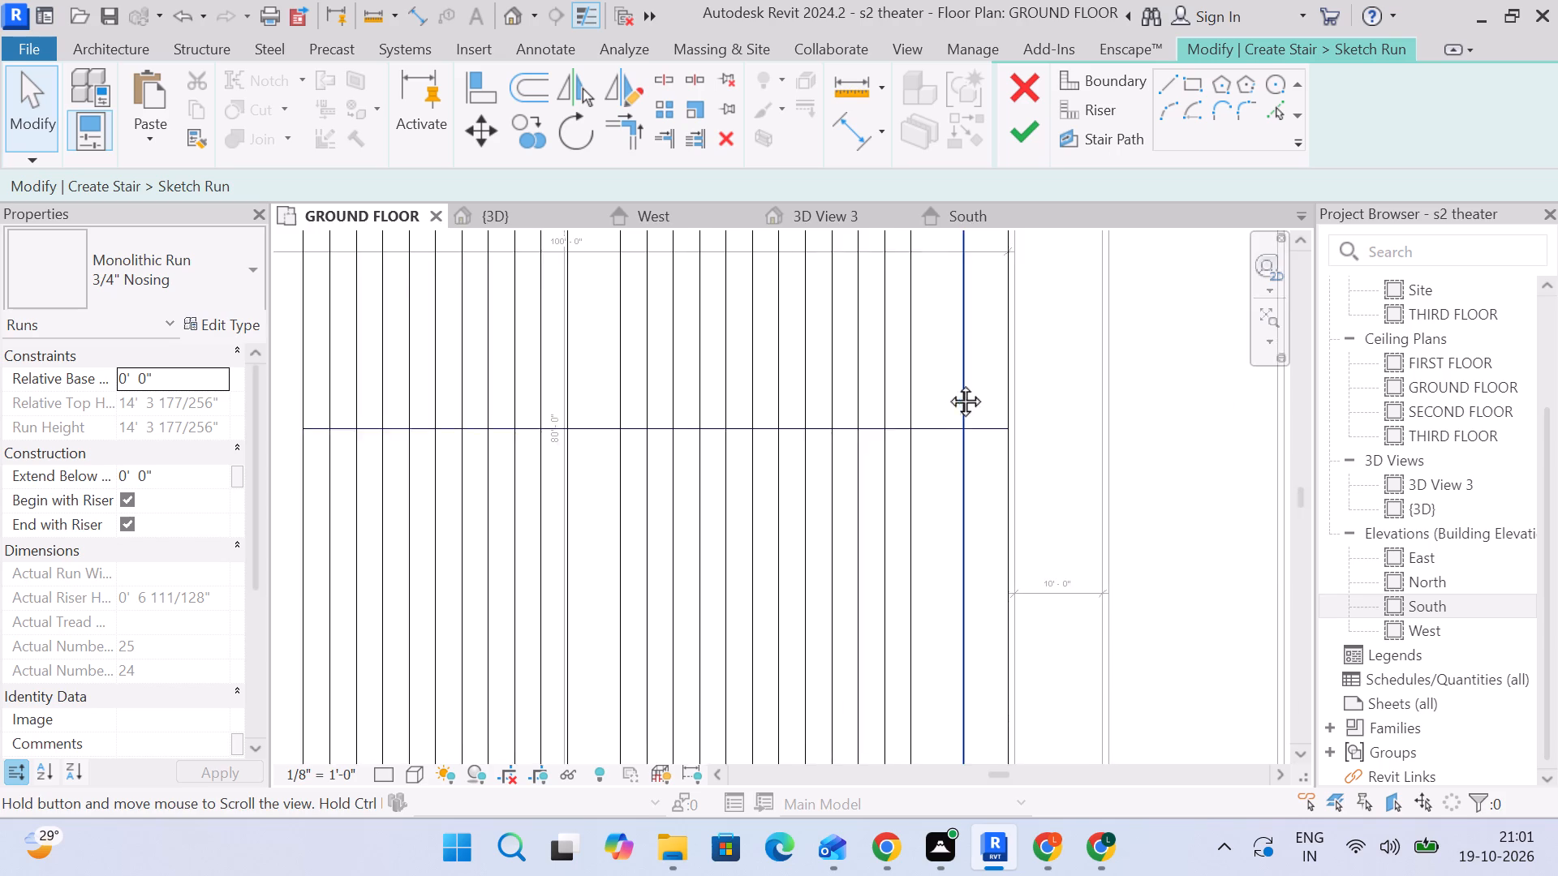
pyautogui.moveTo(947, 383); pyautogui.dragTo(867, 486, button='middle')
pyautogui.scroll(3, 866, 479)
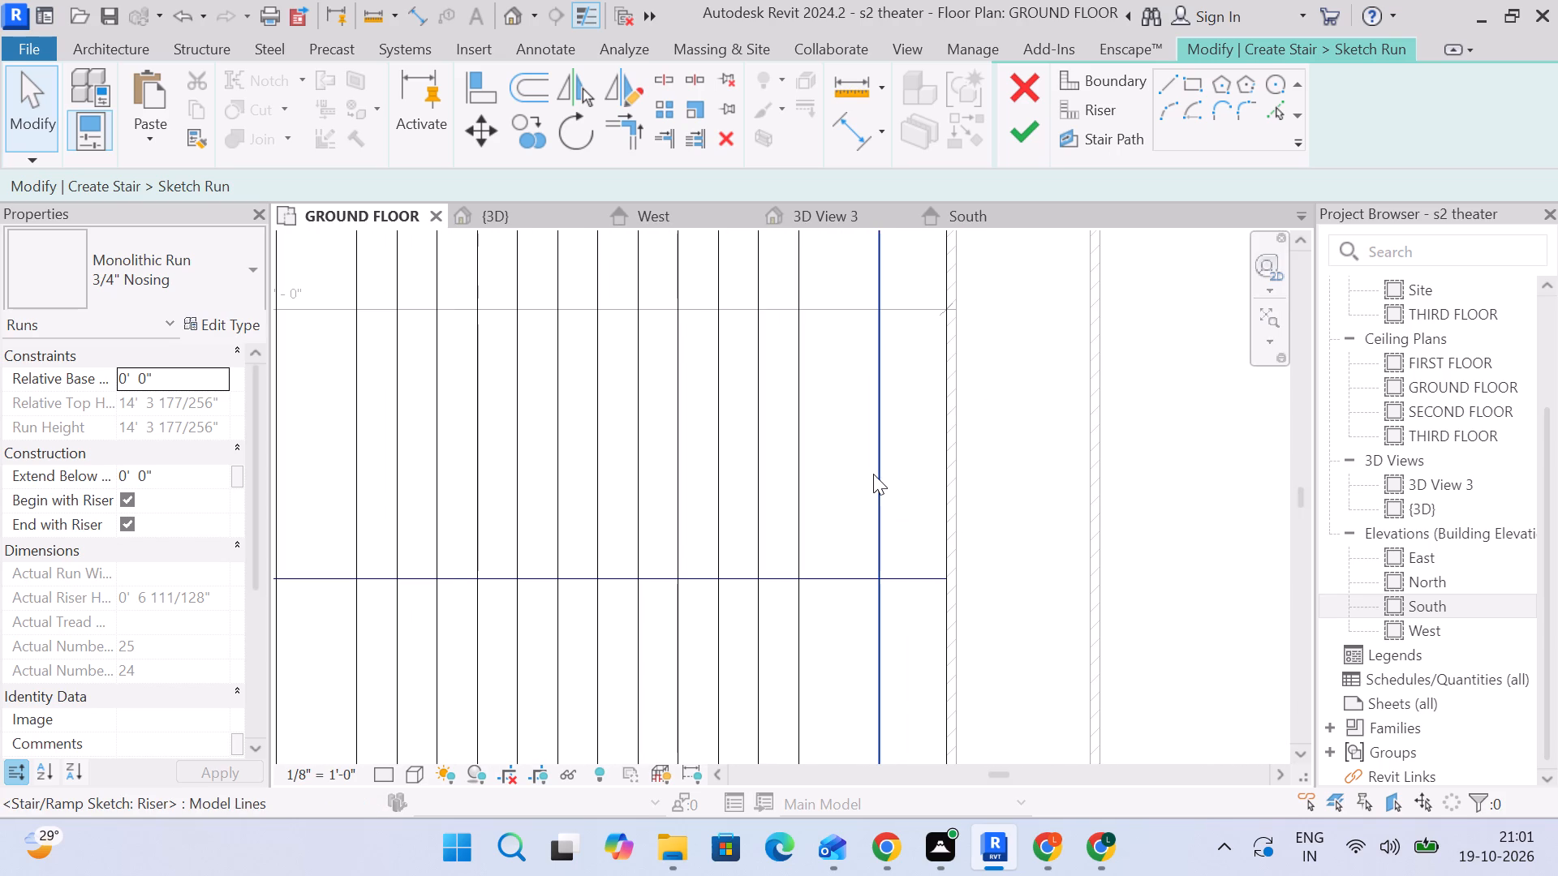
pyautogui.scroll(-3, 875, 475)
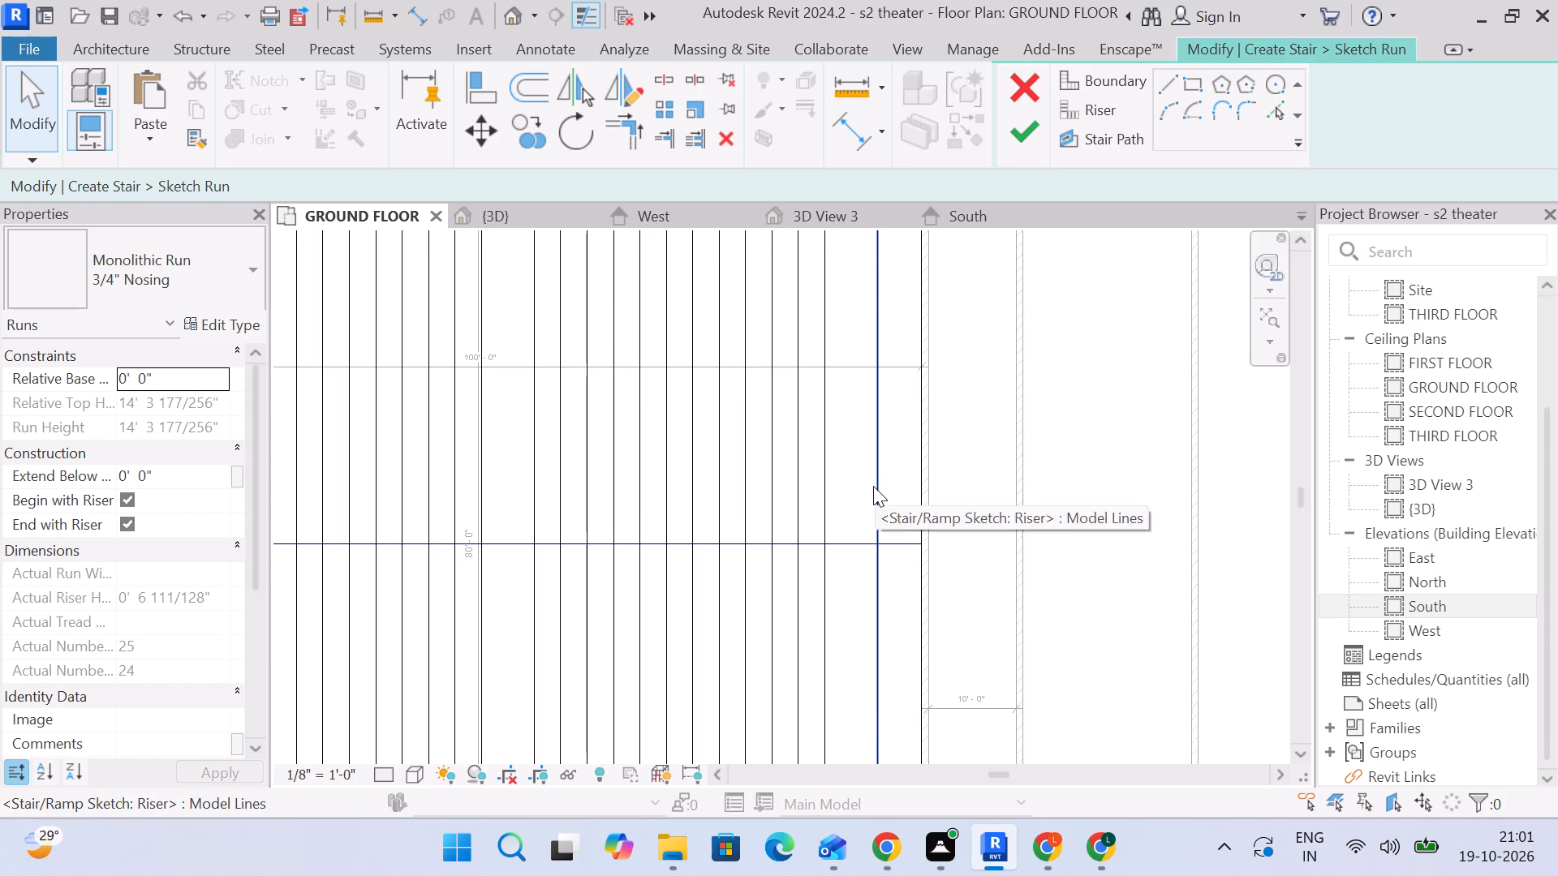
pyautogui.scroll(-2, 873, 486)
pyautogui.moveTo(863, 483); pyautogui.dragTo(933, 444, button='middle')
pyautogui.moveTo(914, 422); pyautogui.dragTo(427, 376)
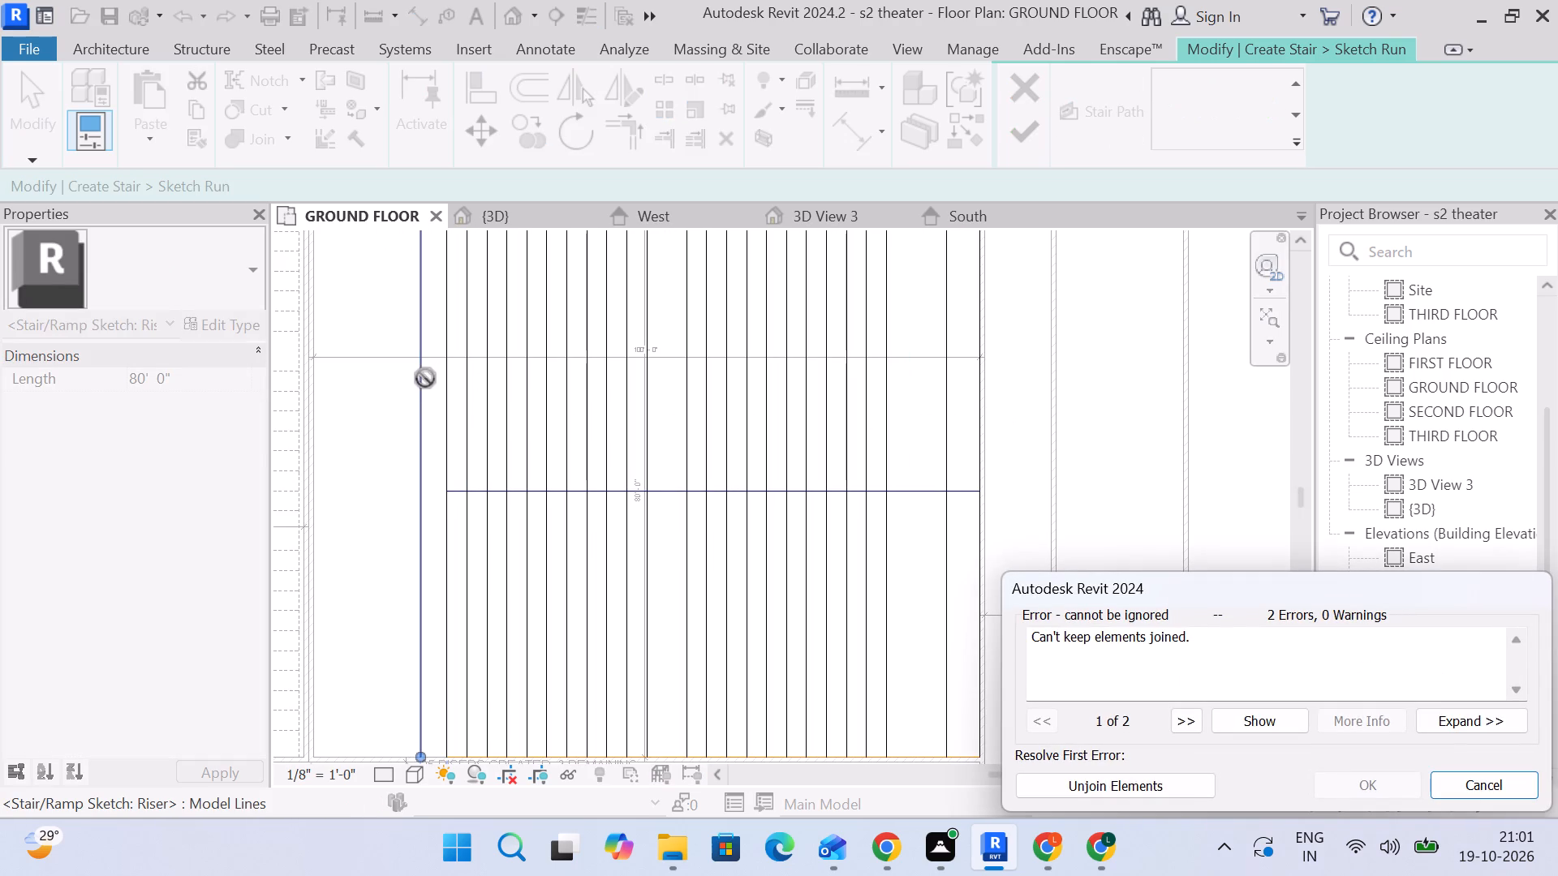
pyautogui.click(1472, 788)
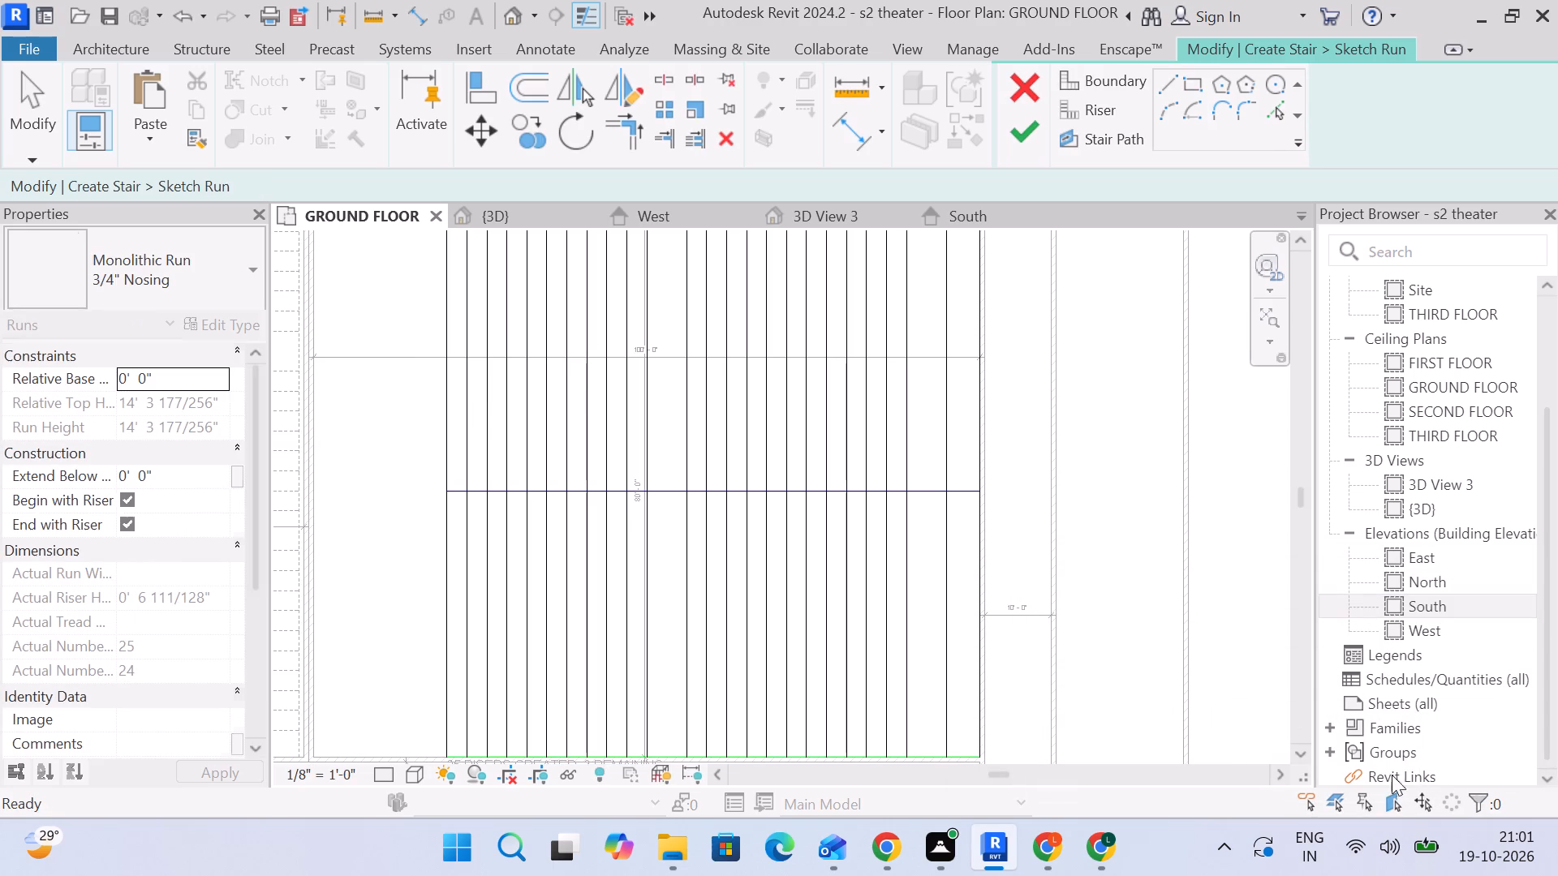
# Move all the run's risers except the last one at the end wall 1' 0" away from that wall and finish the run sketch.
pyautogui.click(953, 423)
pyautogui.click(959, 423)
pyautogui.moveTo(960, 424); pyautogui.dragTo(712, 424)
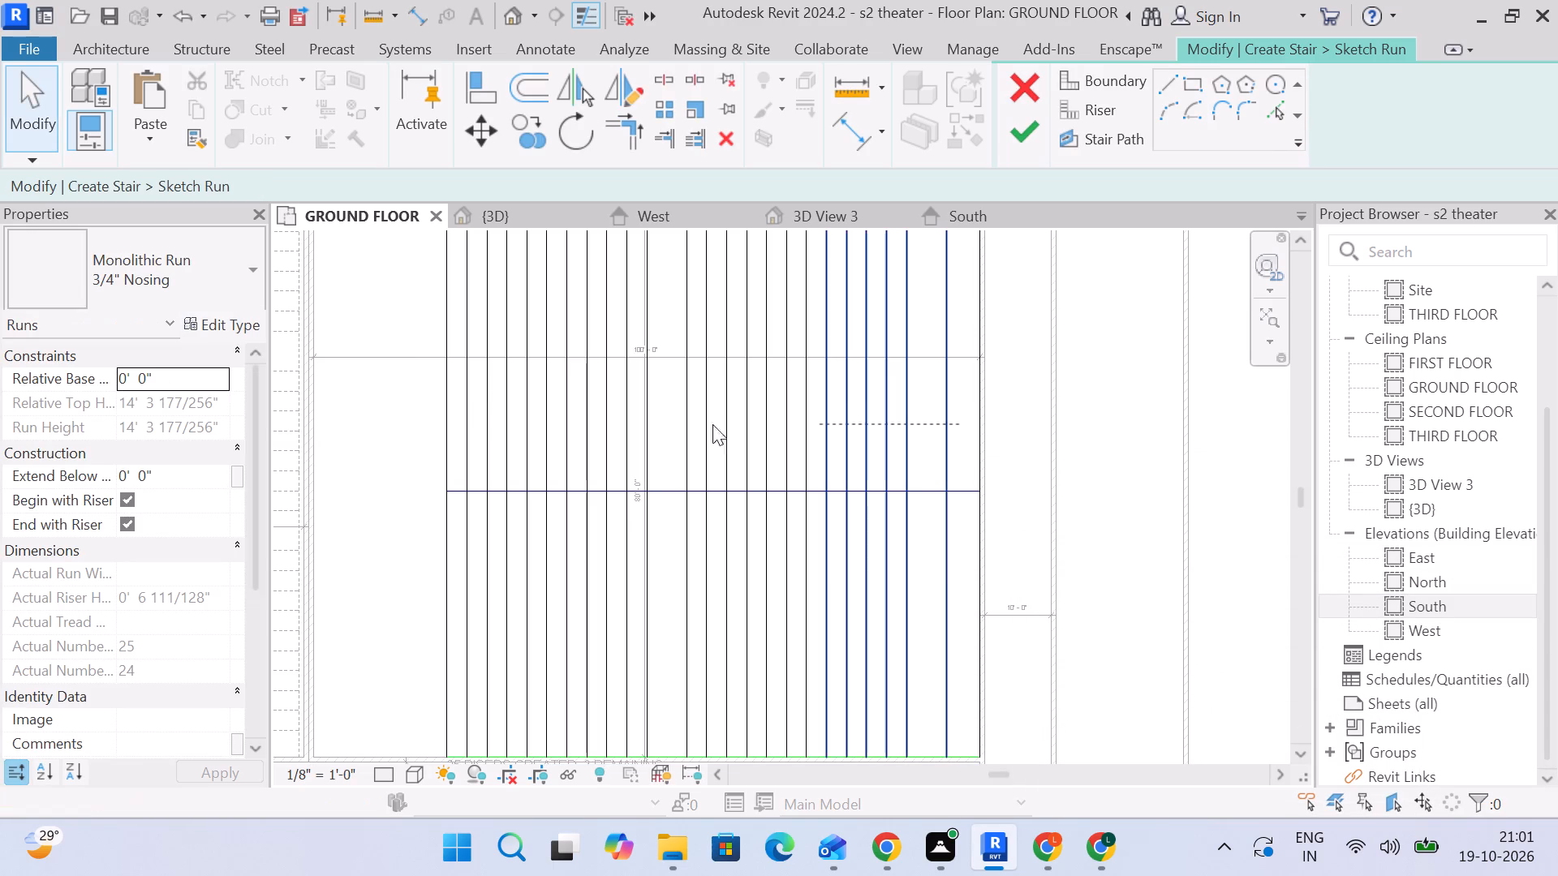
pyautogui.moveTo(712, 424); pyautogui.dragTo(415, 409)
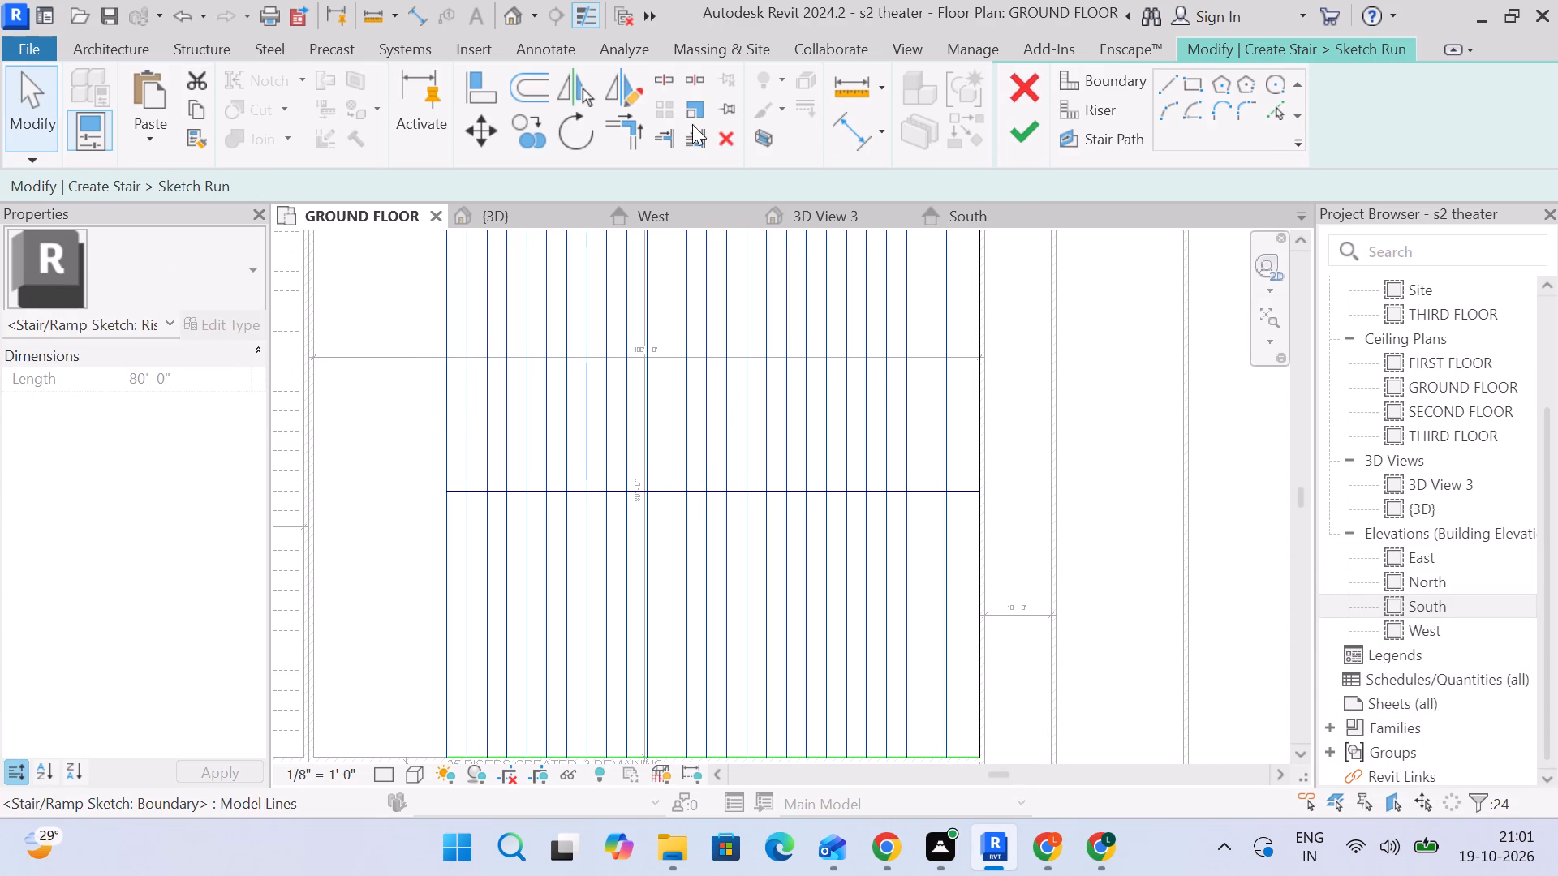
pyautogui.click(480, 123)
pyautogui.moveTo(857, 288); pyautogui.dragTo(867, 438, button='middle')
pyautogui.scroll(3, 995, 389)
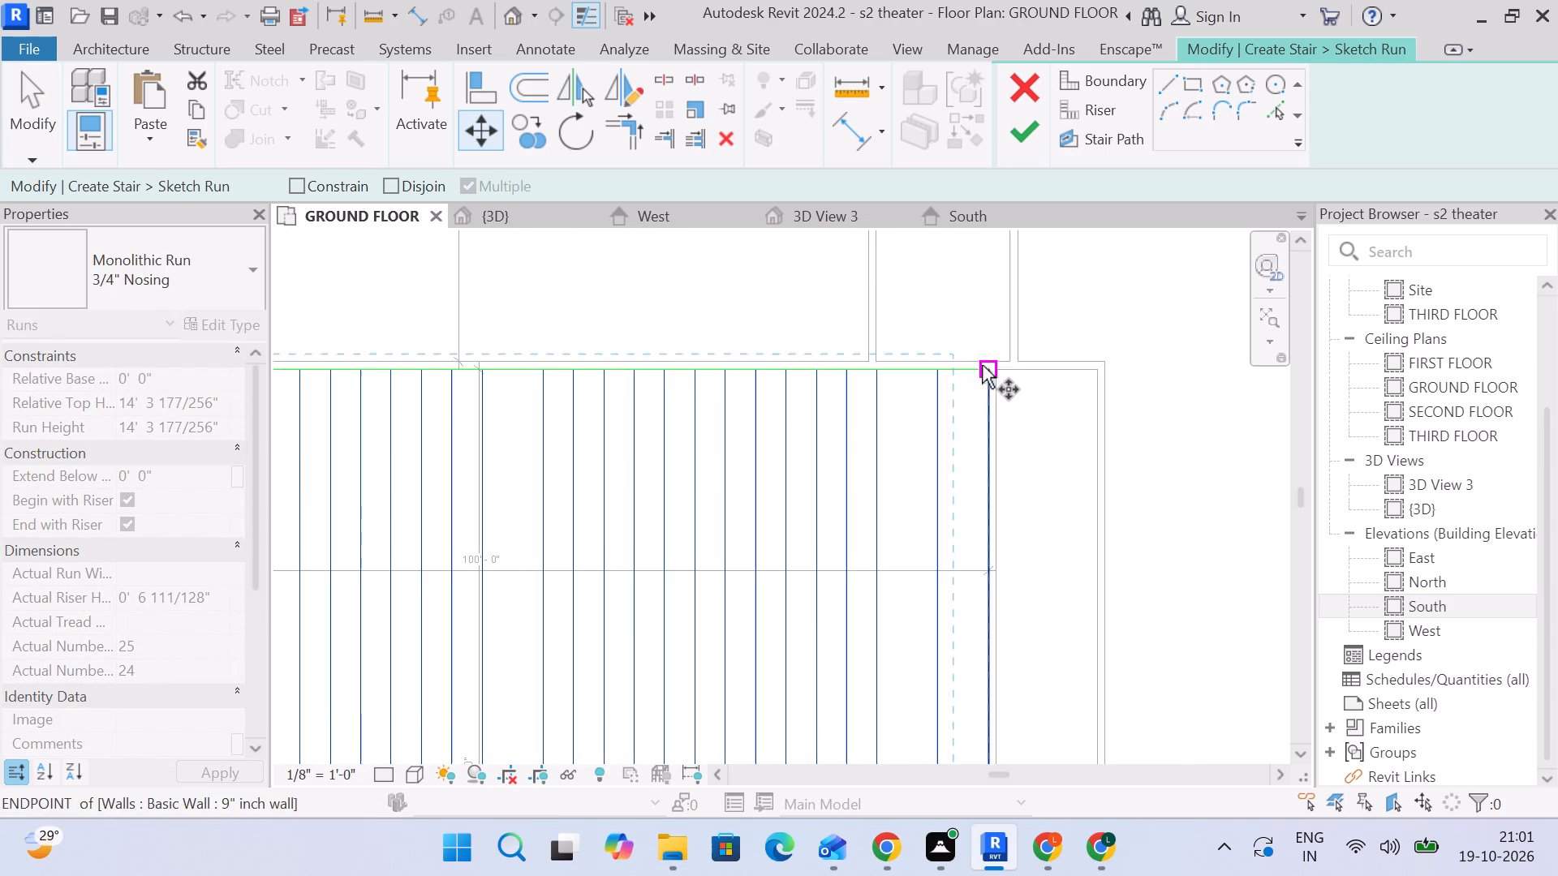
pyautogui.scroll(3, 945, 366)
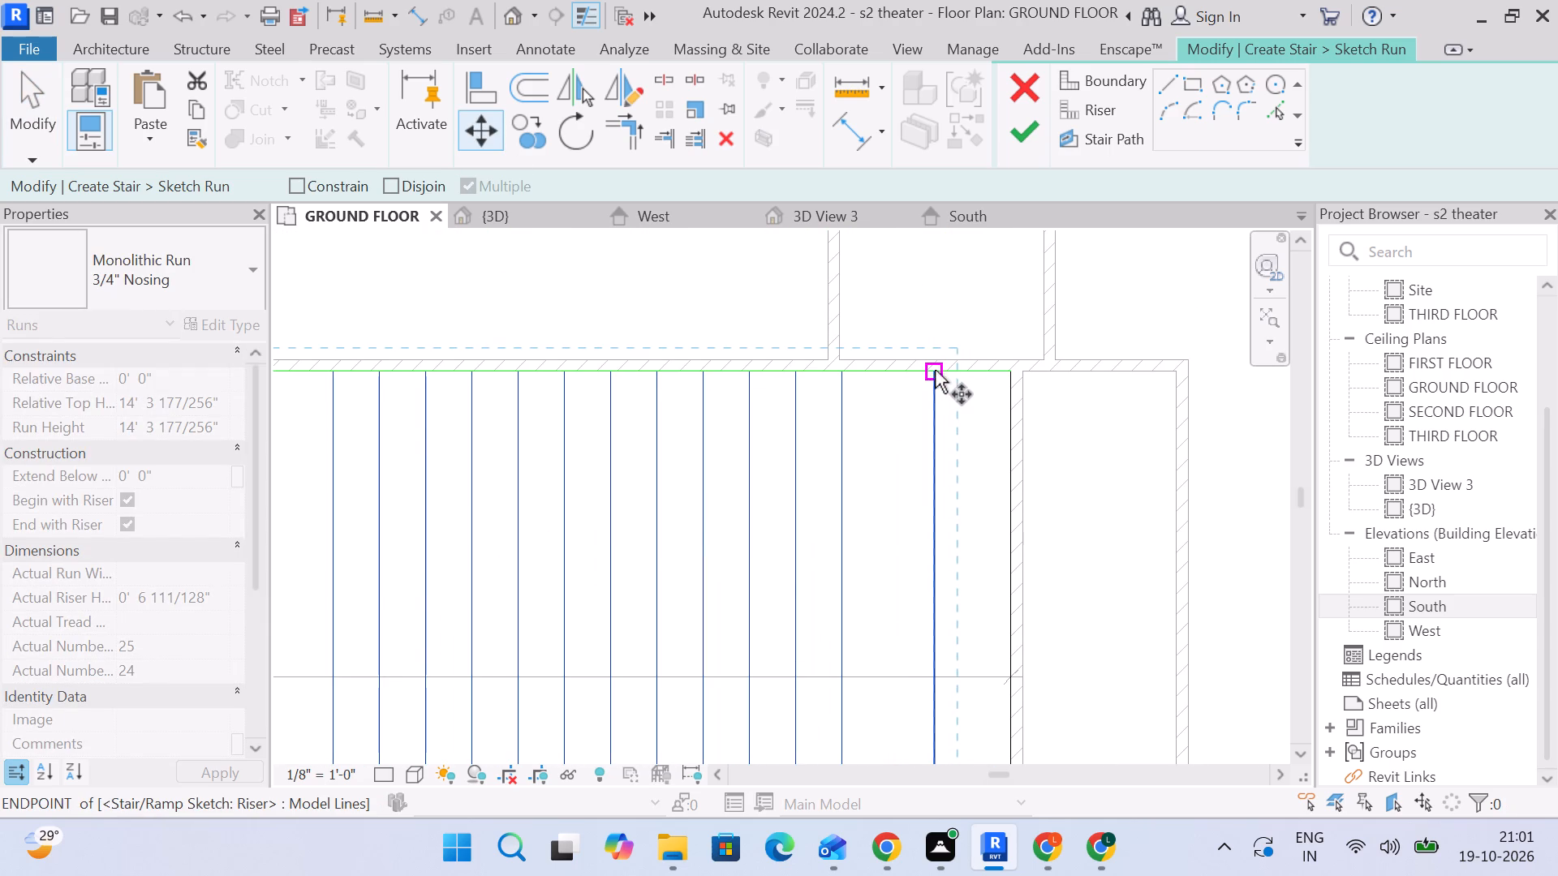
pyautogui.click(935, 370)
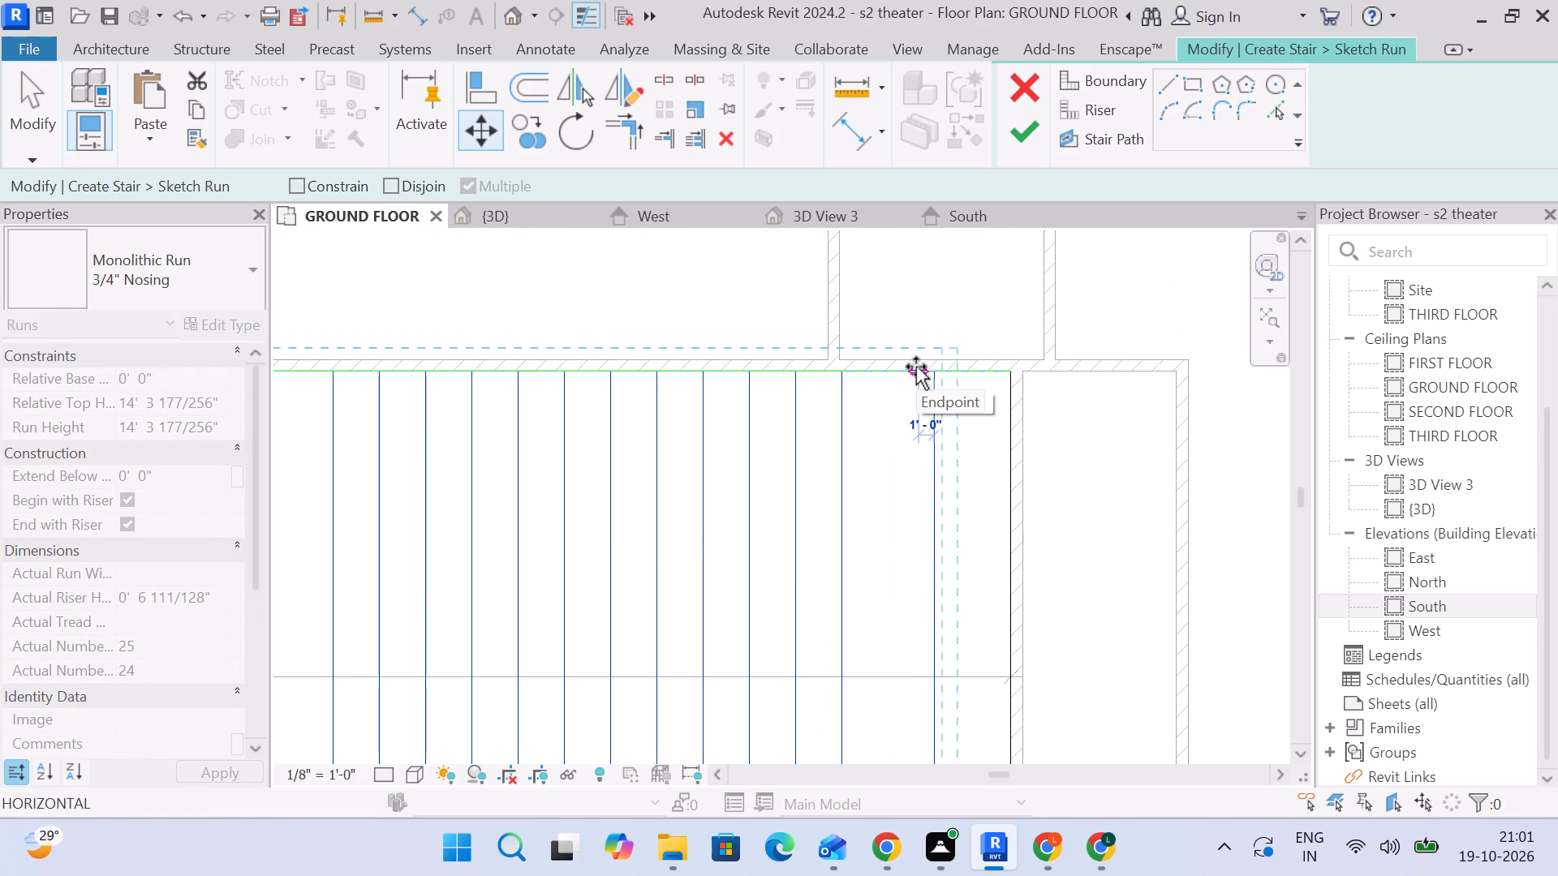
pyautogui.click(919, 367)
pyautogui.scroll(-4, 961, 410)
pyautogui.moveTo(958, 415); pyautogui.dragTo(977, 321, button='middle')
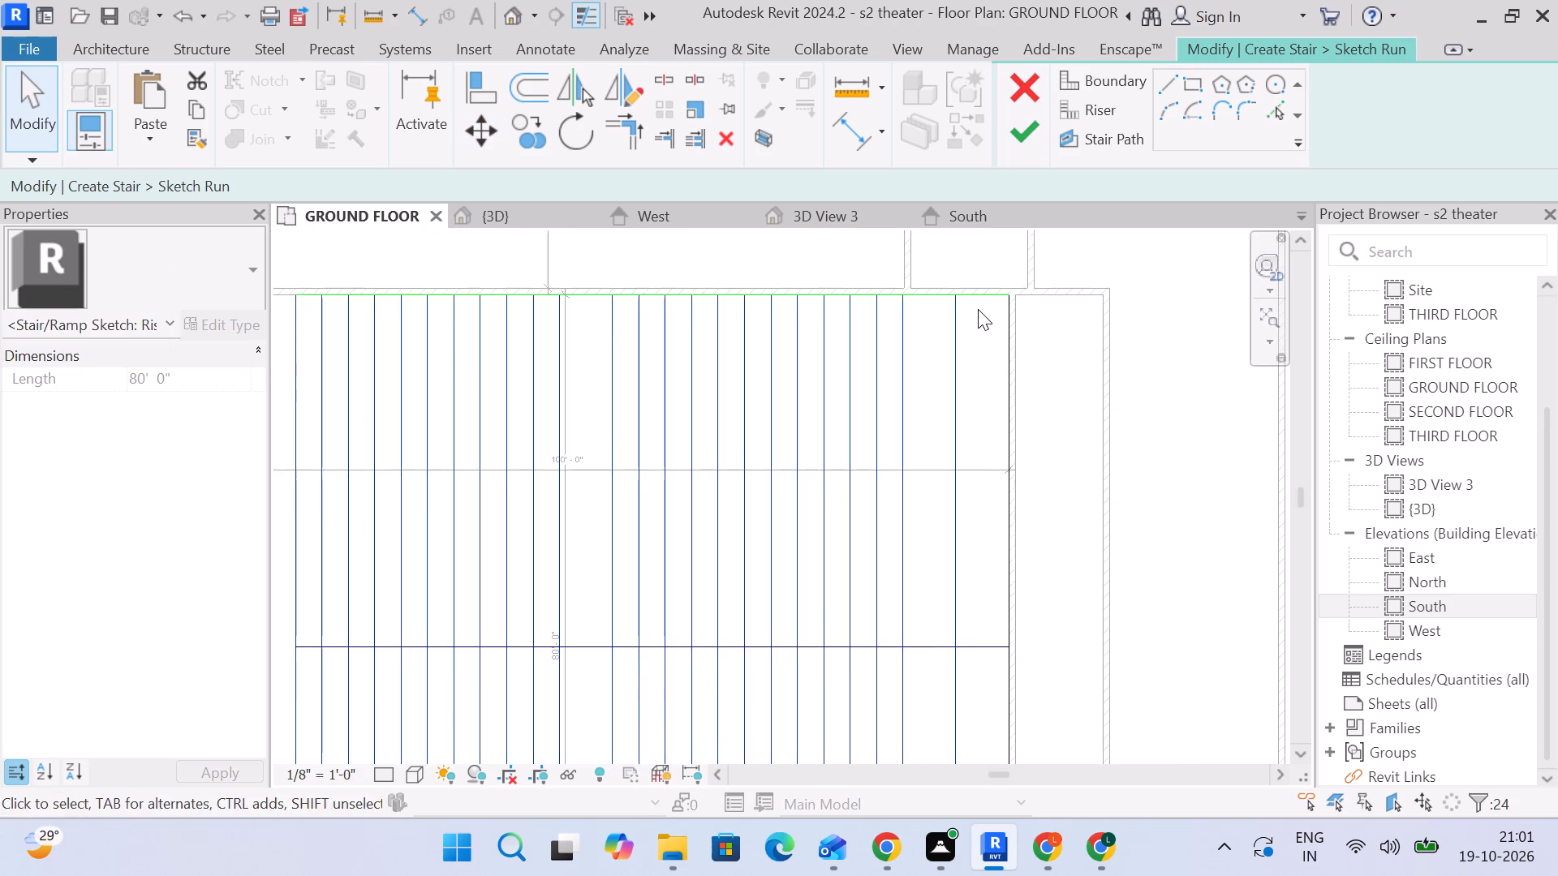
pyautogui.scroll(-6, 978, 309)
pyautogui.click(1018, 138)
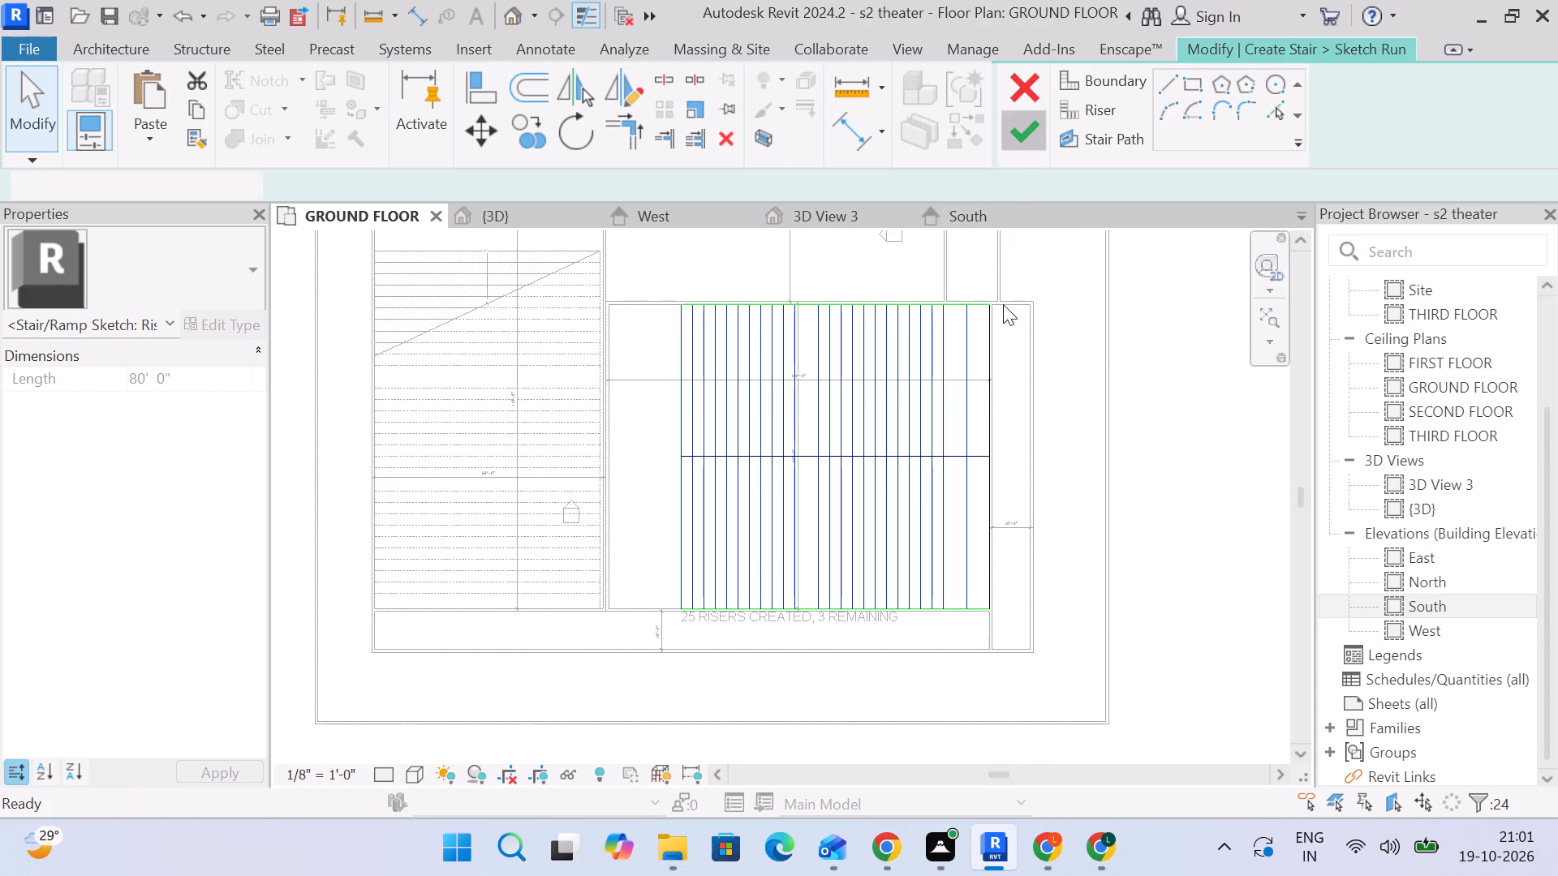
# Examine the run's profile in the South elevation, from its upper end at the wall down to the lowest tread.
pyautogui.click(953, 221)
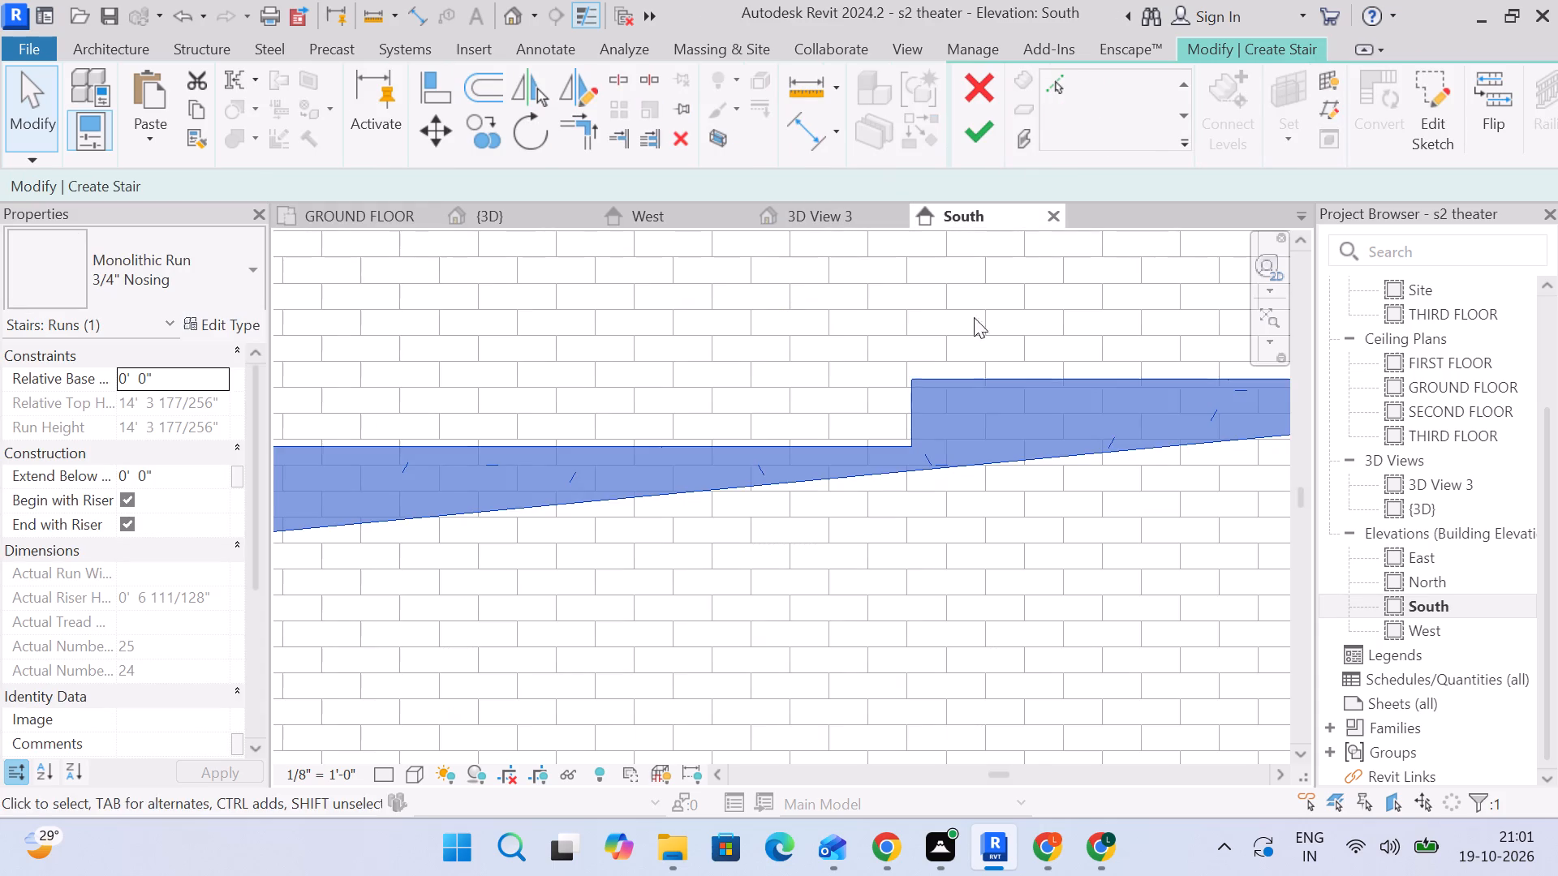
pyautogui.scroll(-3, 1008, 427)
pyautogui.moveTo(1024, 457); pyautogui.dragTo(533, 459, button='middle')
pyautogui.scroll(2, 532, 459)
pyautogui.scroll(-12, 543, 455)
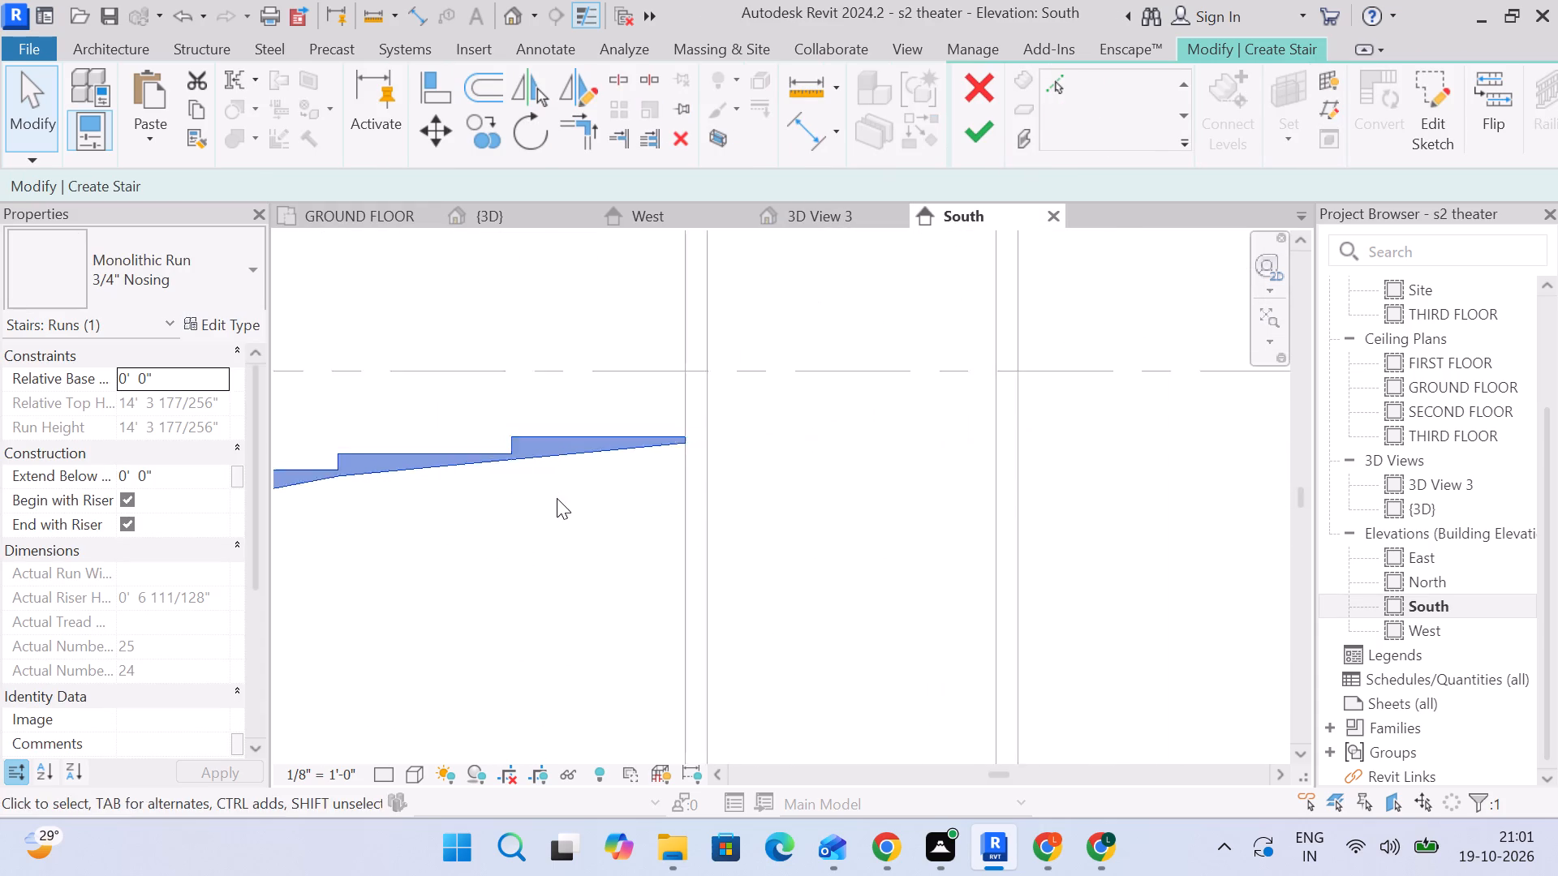
pyautogui.moveTo(558, 504); pyautogui.dragTo(988, 504, button='middle')
pyautogui.scroll(3, 988, 504)
pyautogui.scroll(-10, 993, 503)
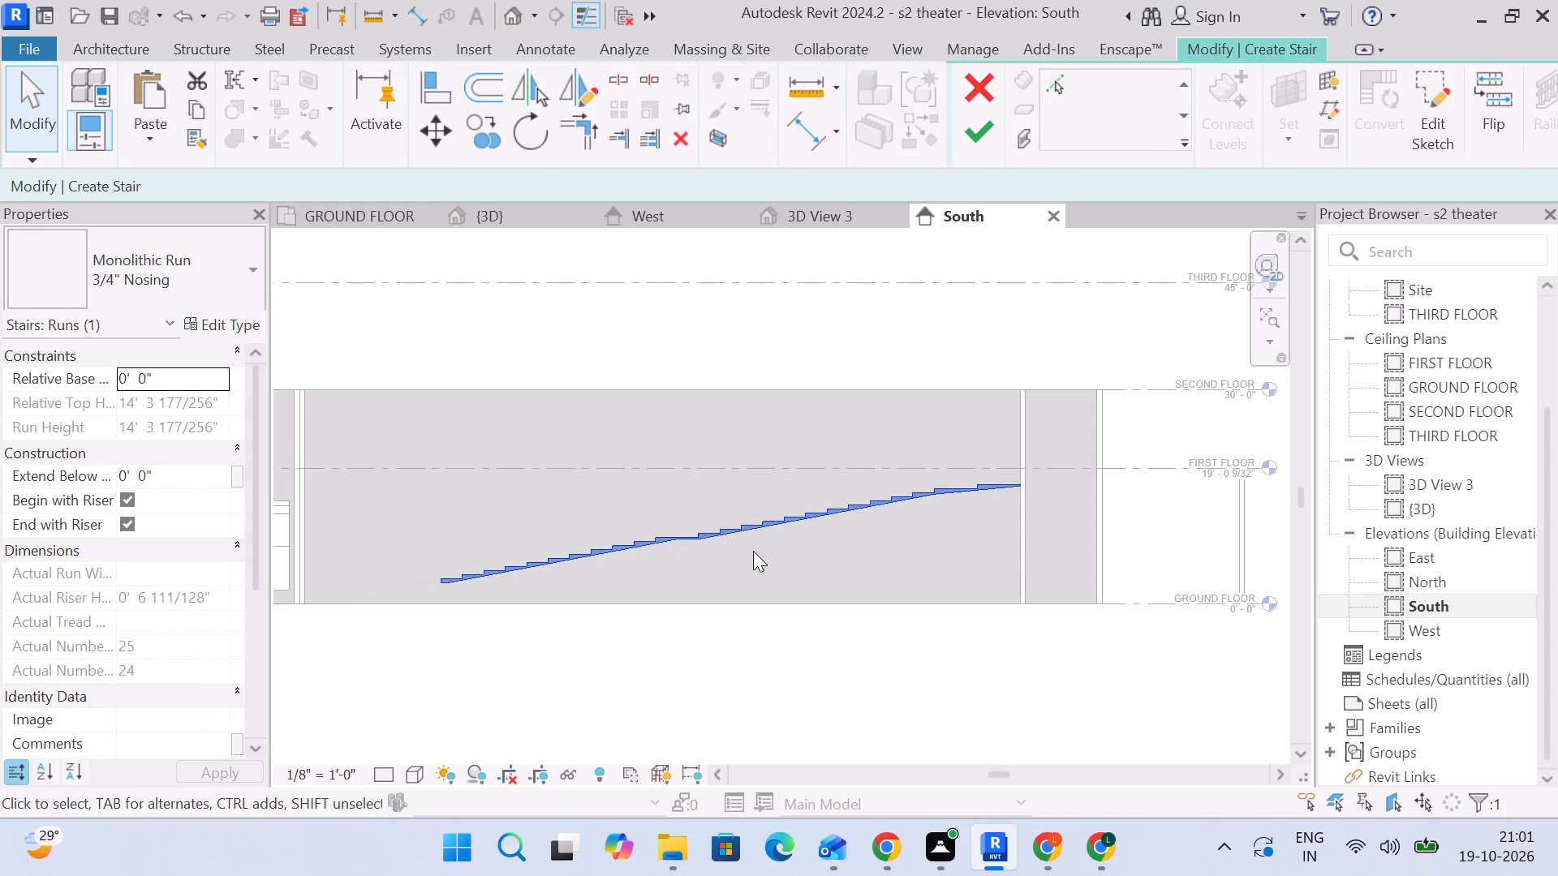
pyautogui.scroll(3, 712, 555)
pyautogui.scroll(-2, 696, 481)
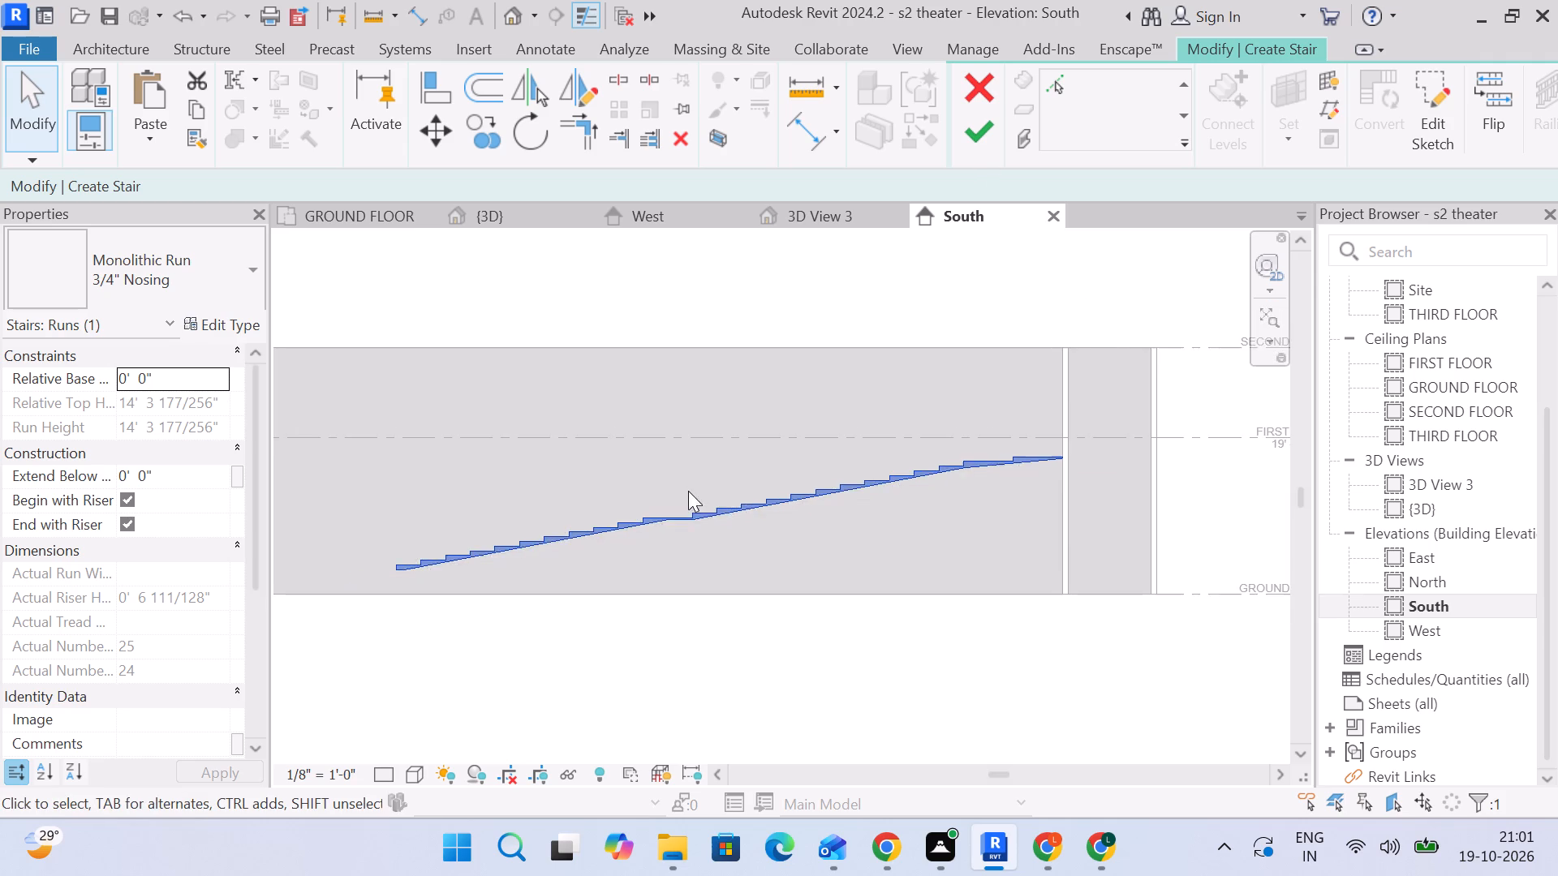
pyautogui.moveTo(688, 491); pyautogui.dragTo(737, 475, button='middle')
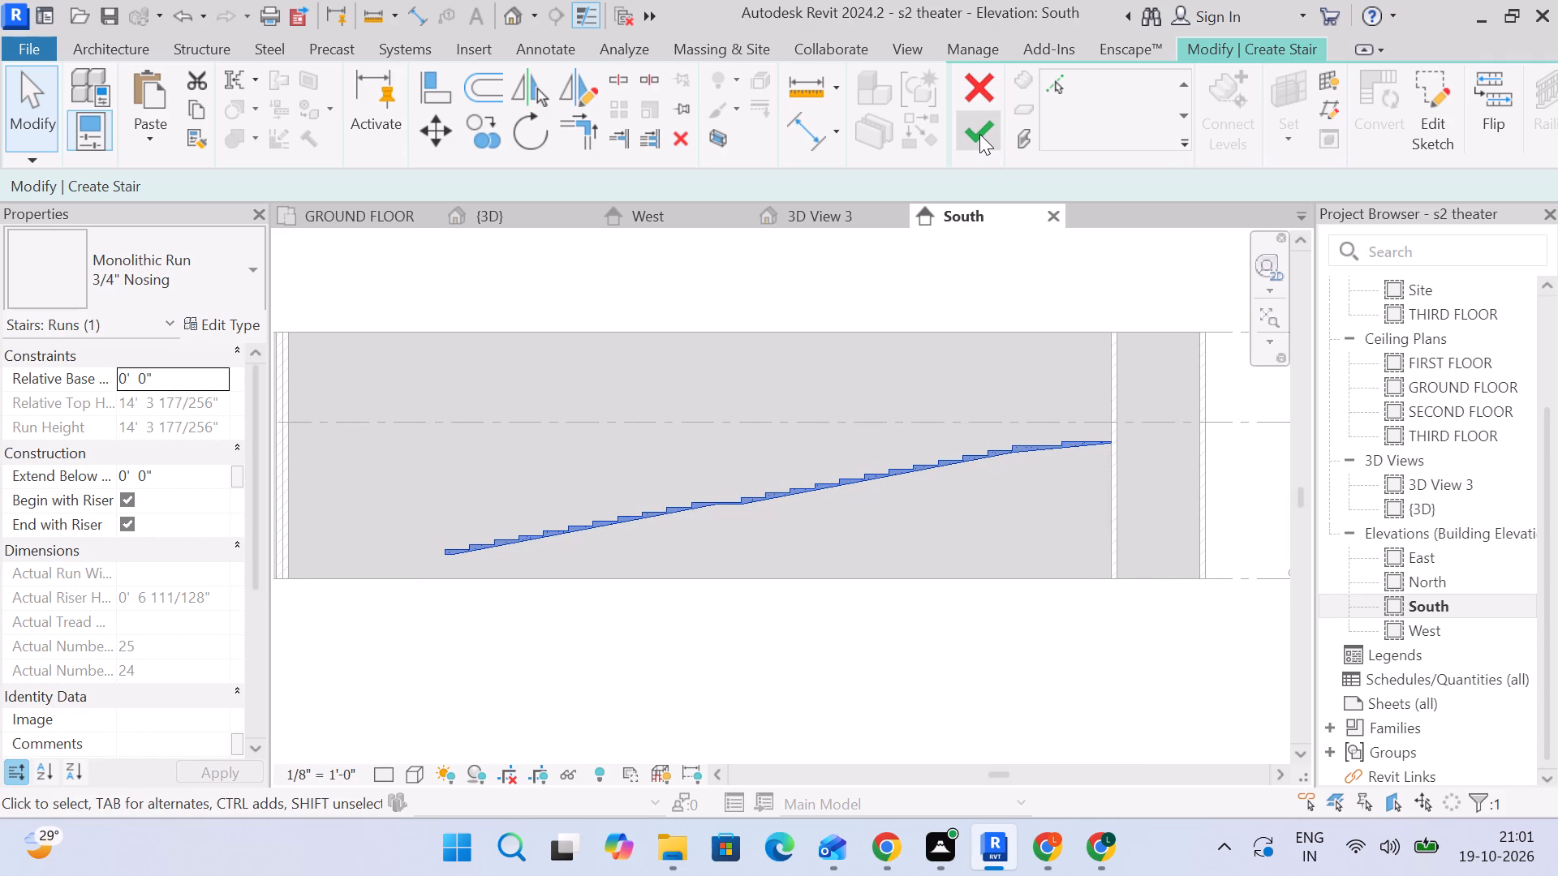
# Finish the stair edit and select the SCREEN 1 stair in the South elevation.
pyautogui.click(979, 134)
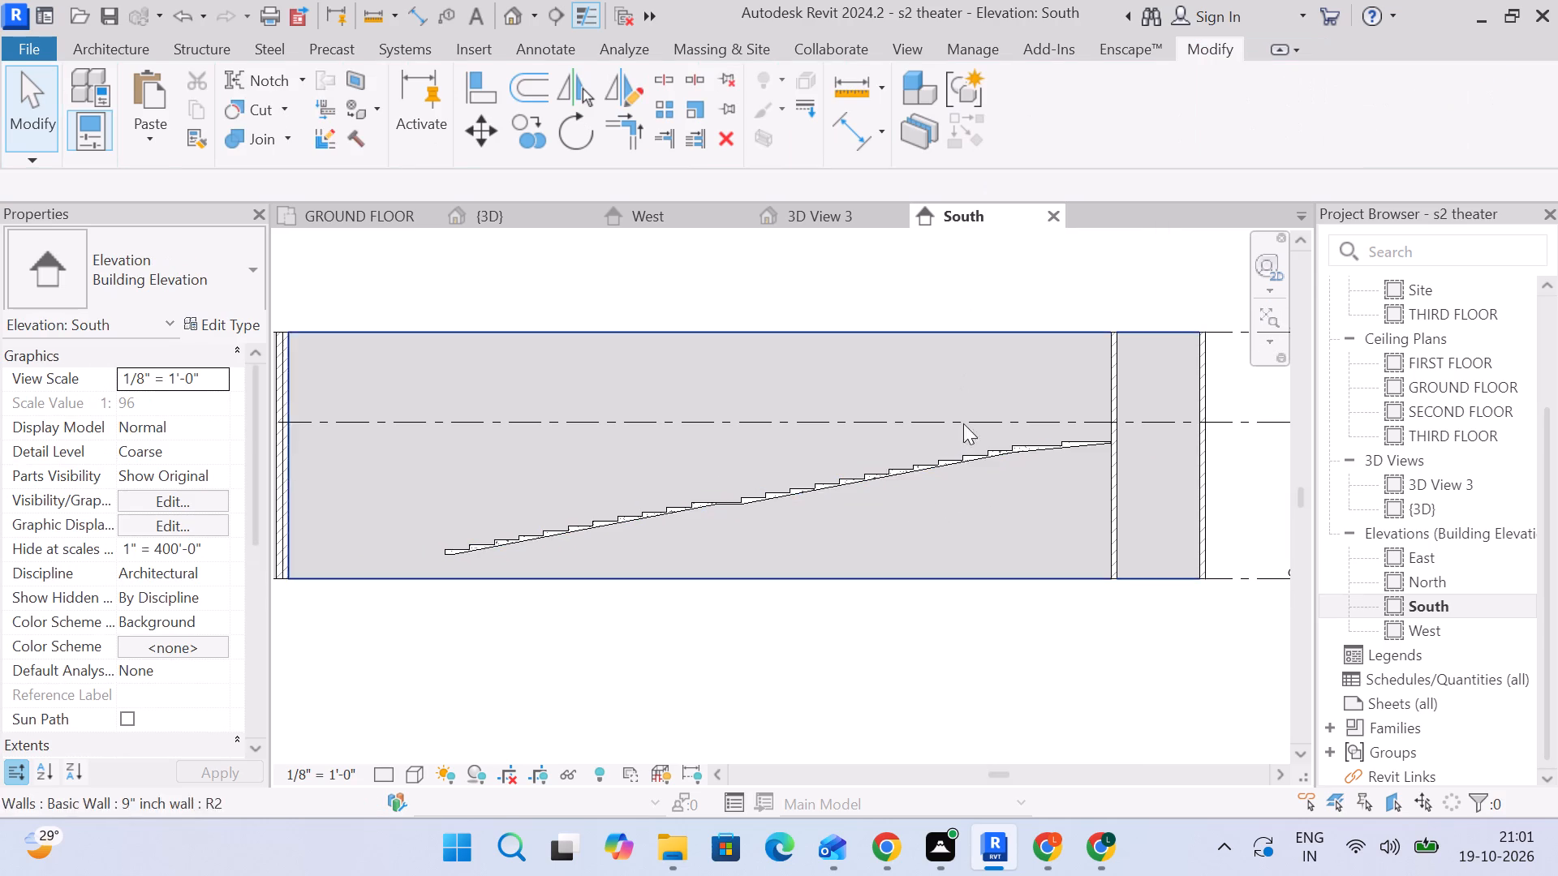
pyautogui.click(970, 458)
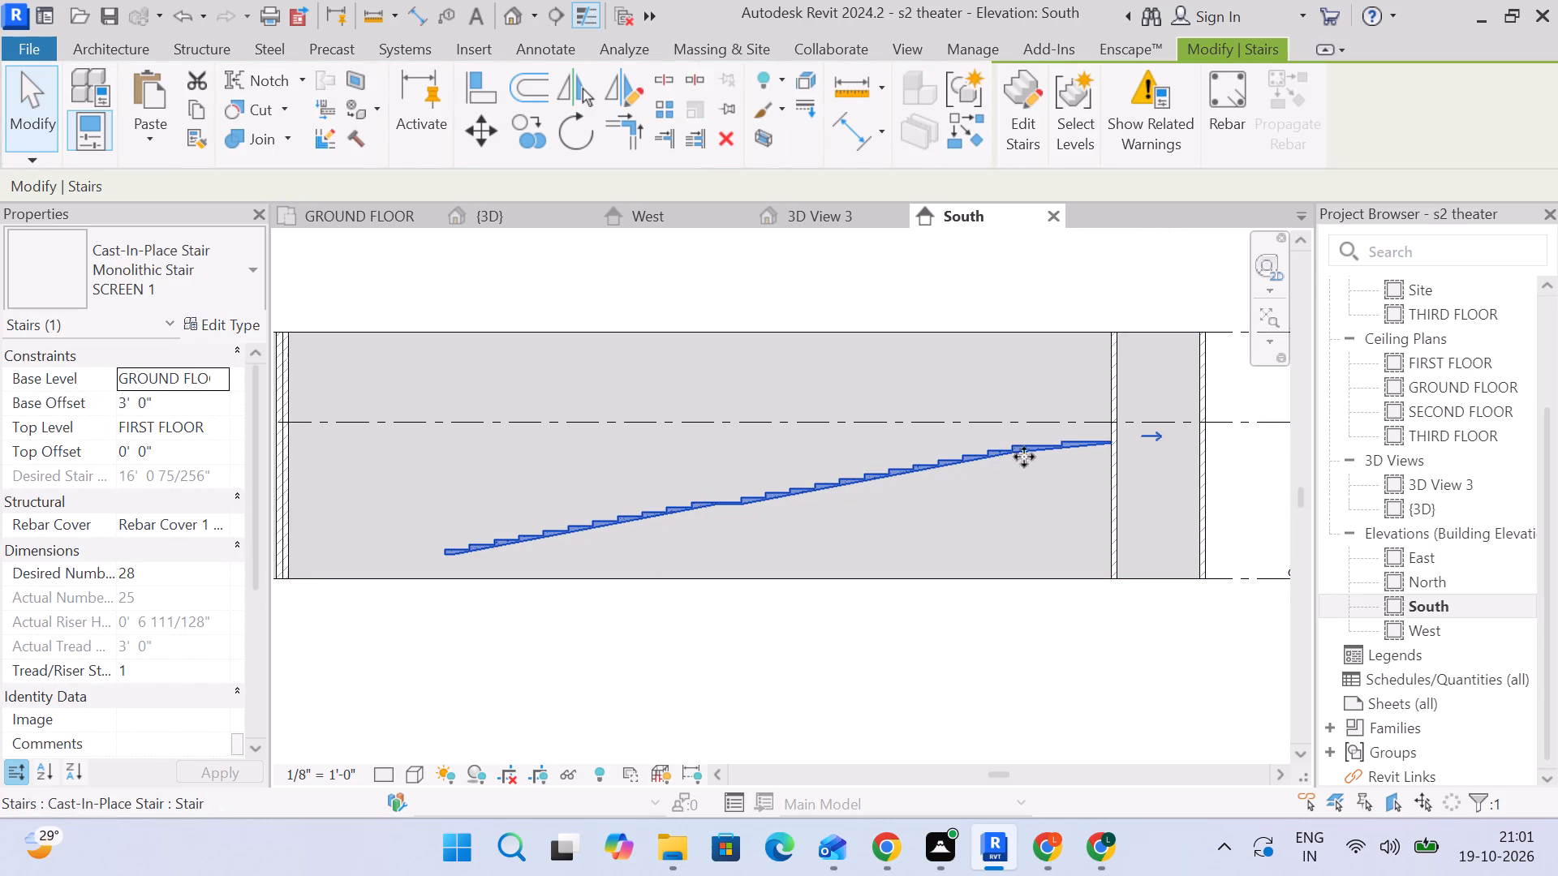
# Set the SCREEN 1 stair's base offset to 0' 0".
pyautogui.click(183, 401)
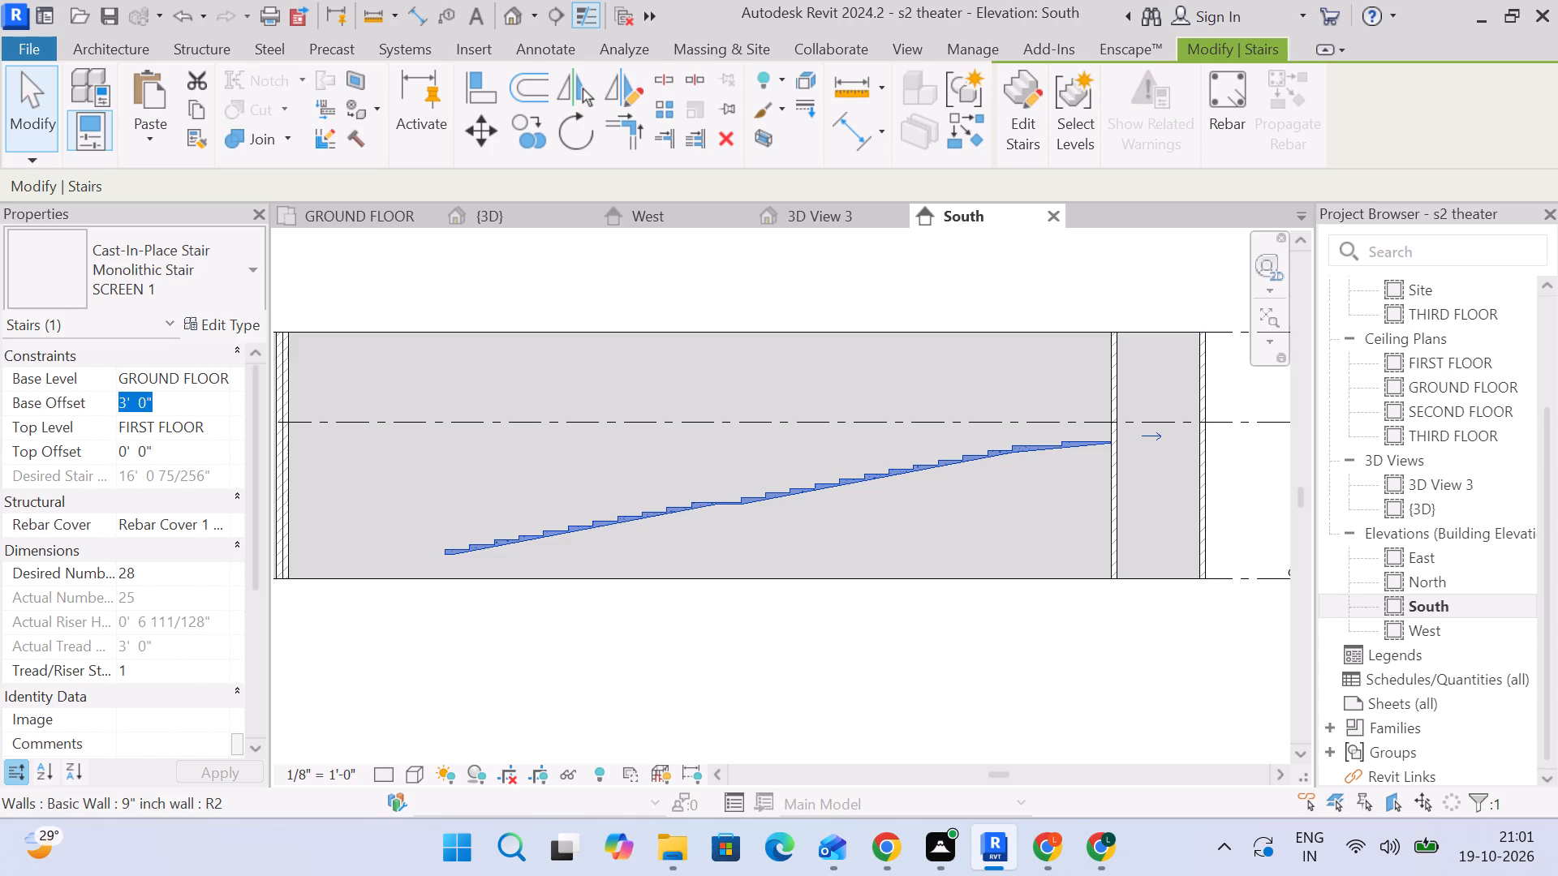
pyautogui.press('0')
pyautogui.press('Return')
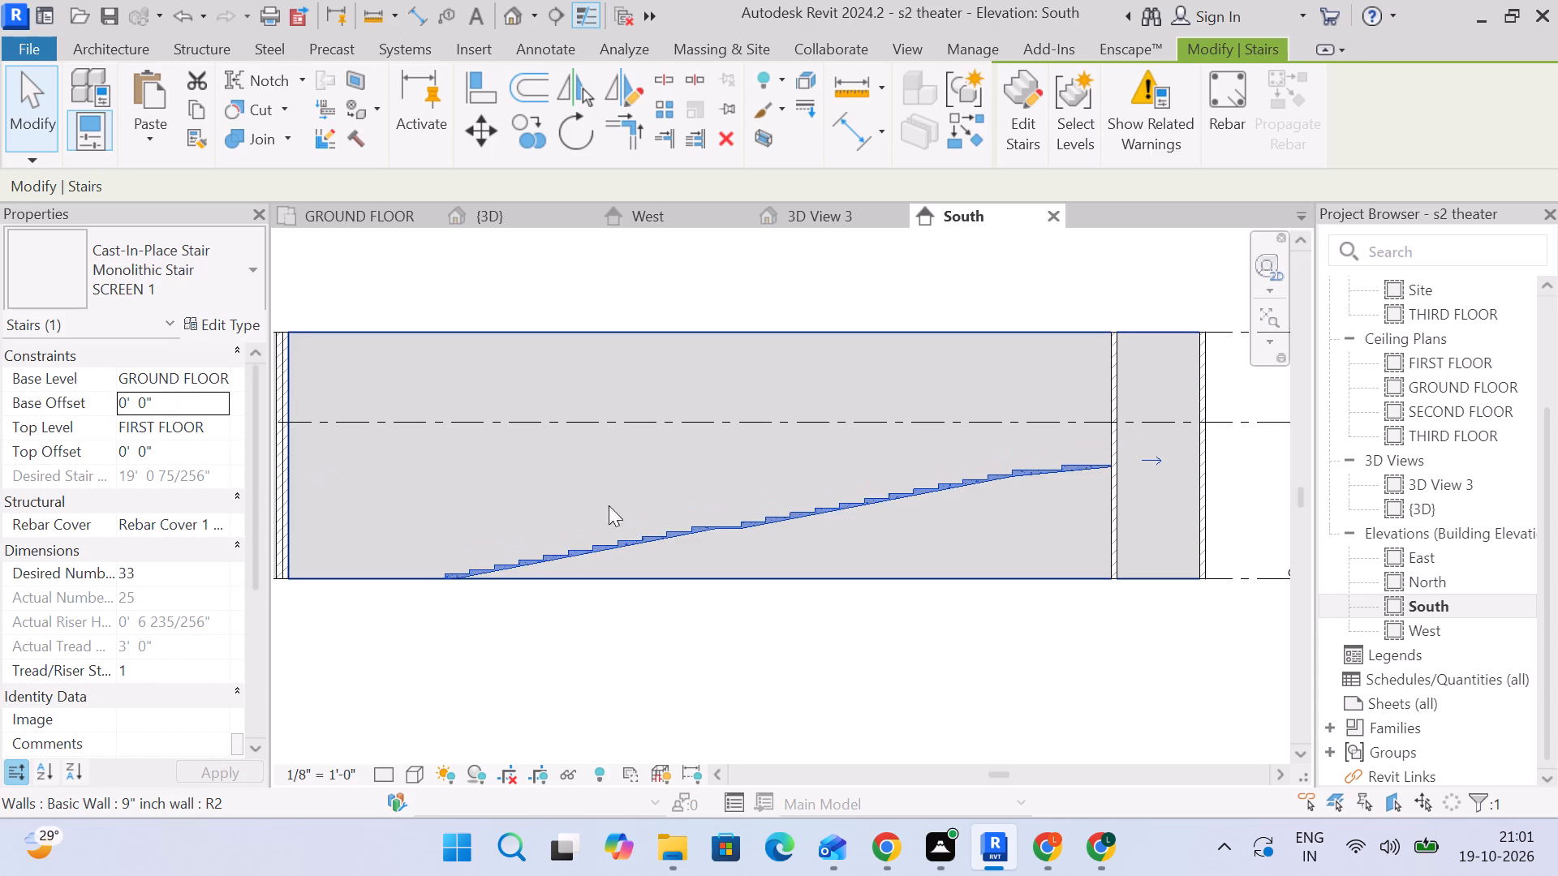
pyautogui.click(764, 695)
# Measure the vertical gap between the SCREEN 1 stair's top tread and the FIRST FLOOR level with an aligned dimension, without placing it.
pyautogui.scroll(3, 1079, 457)
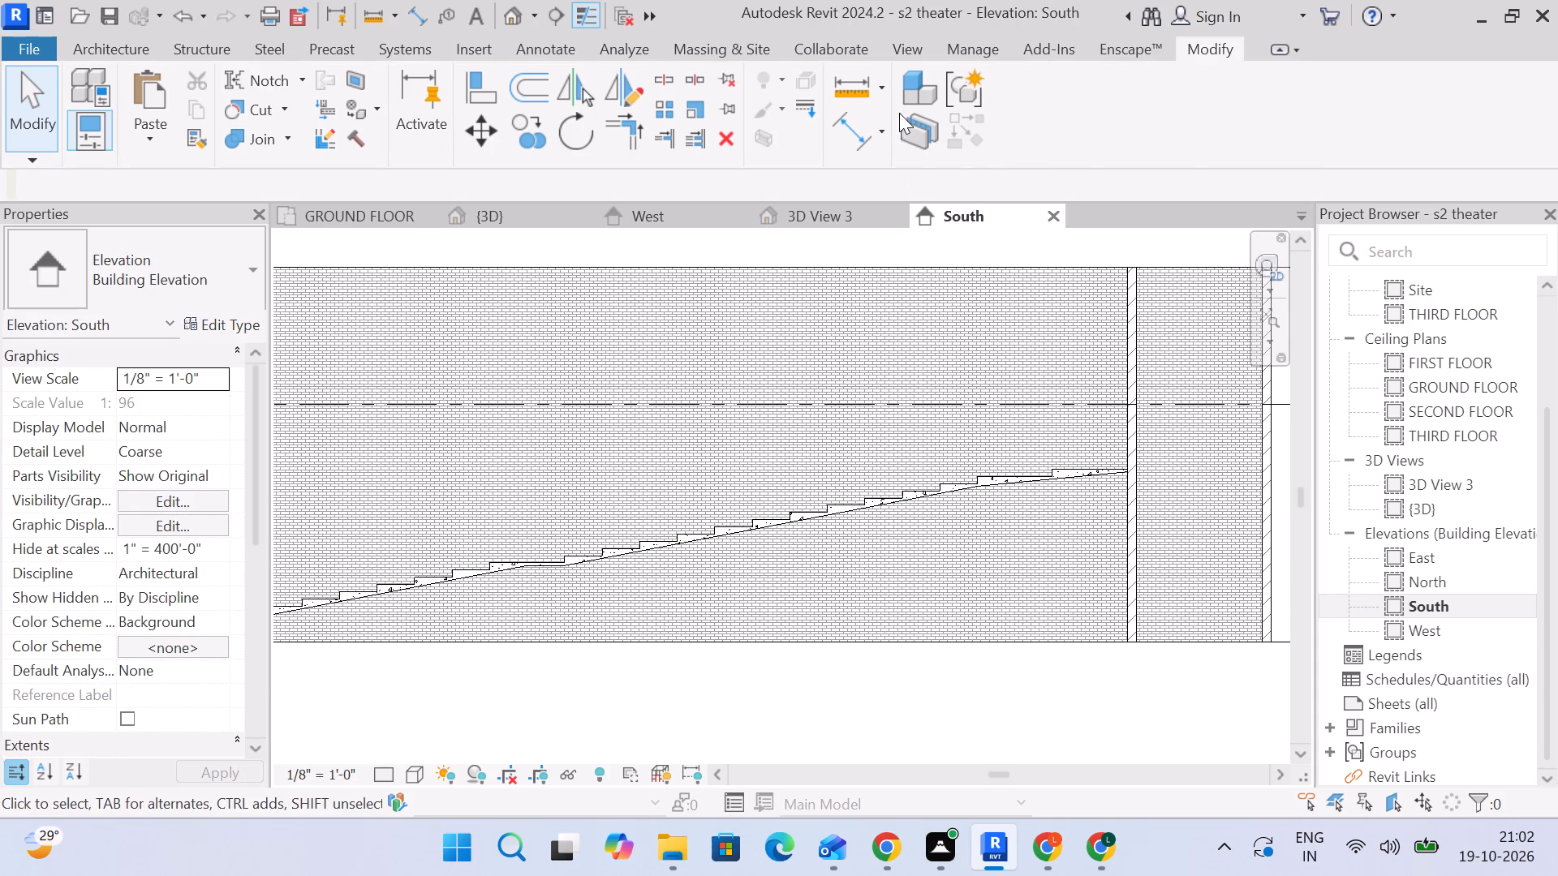
pyautogui.moveTo(848, 136); pyautogui.dragTo(863, 192)
pyautogui.scroll(2, 1123, 434)
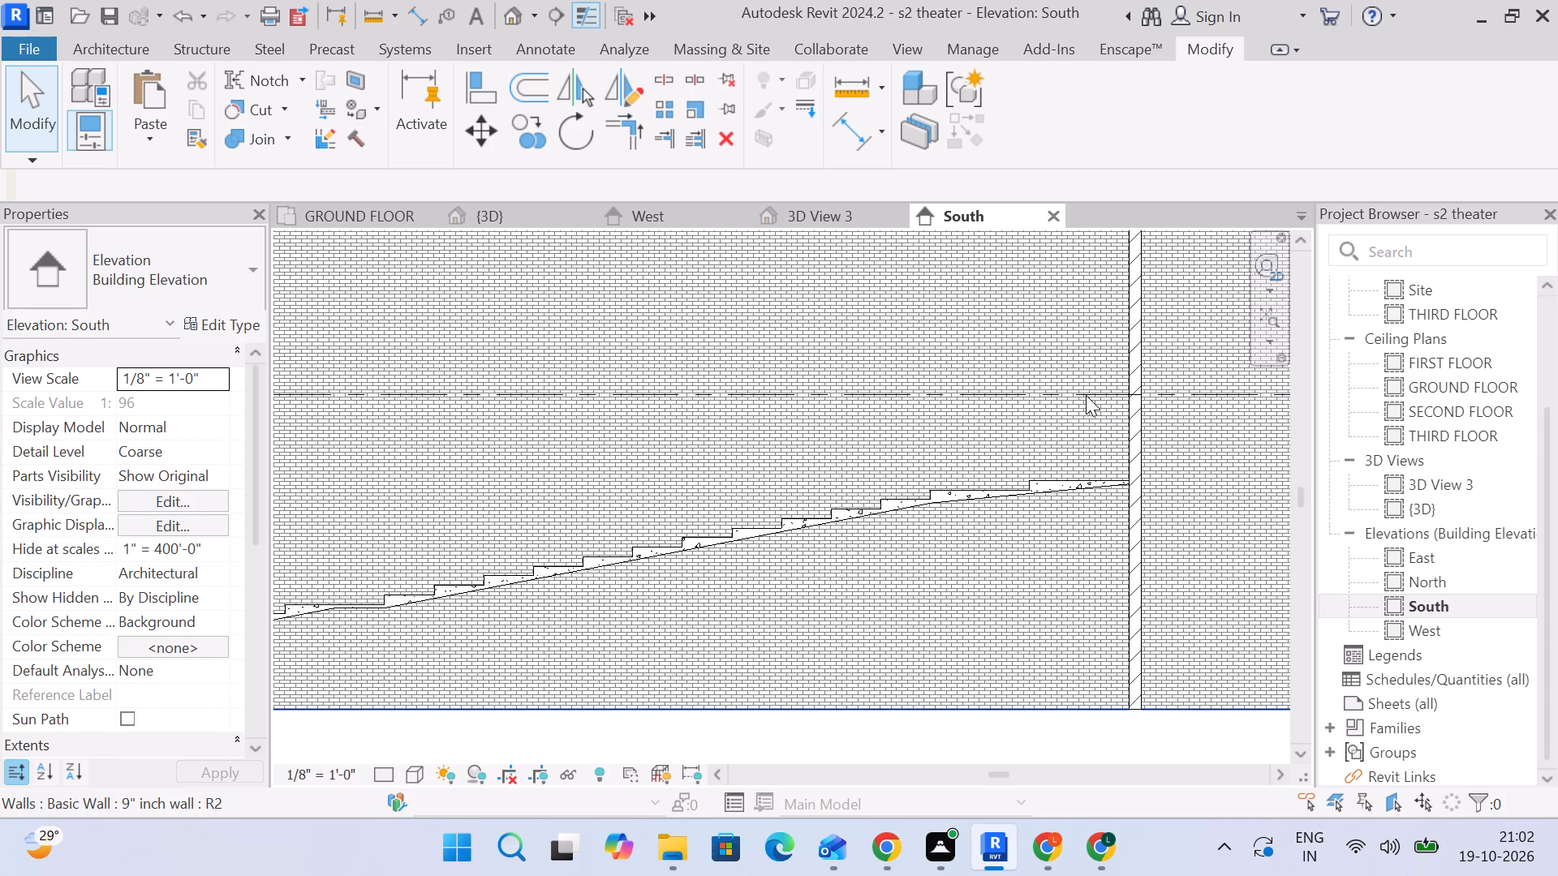
pyautogui.click(1086, 395)
pyautogui.press('Escape')
pyautogui.press('Escape')
pyautogui.click(839, 133)
pyautogui.scroll(4, 1100, 493)
pyautogui.click(1092, 465)
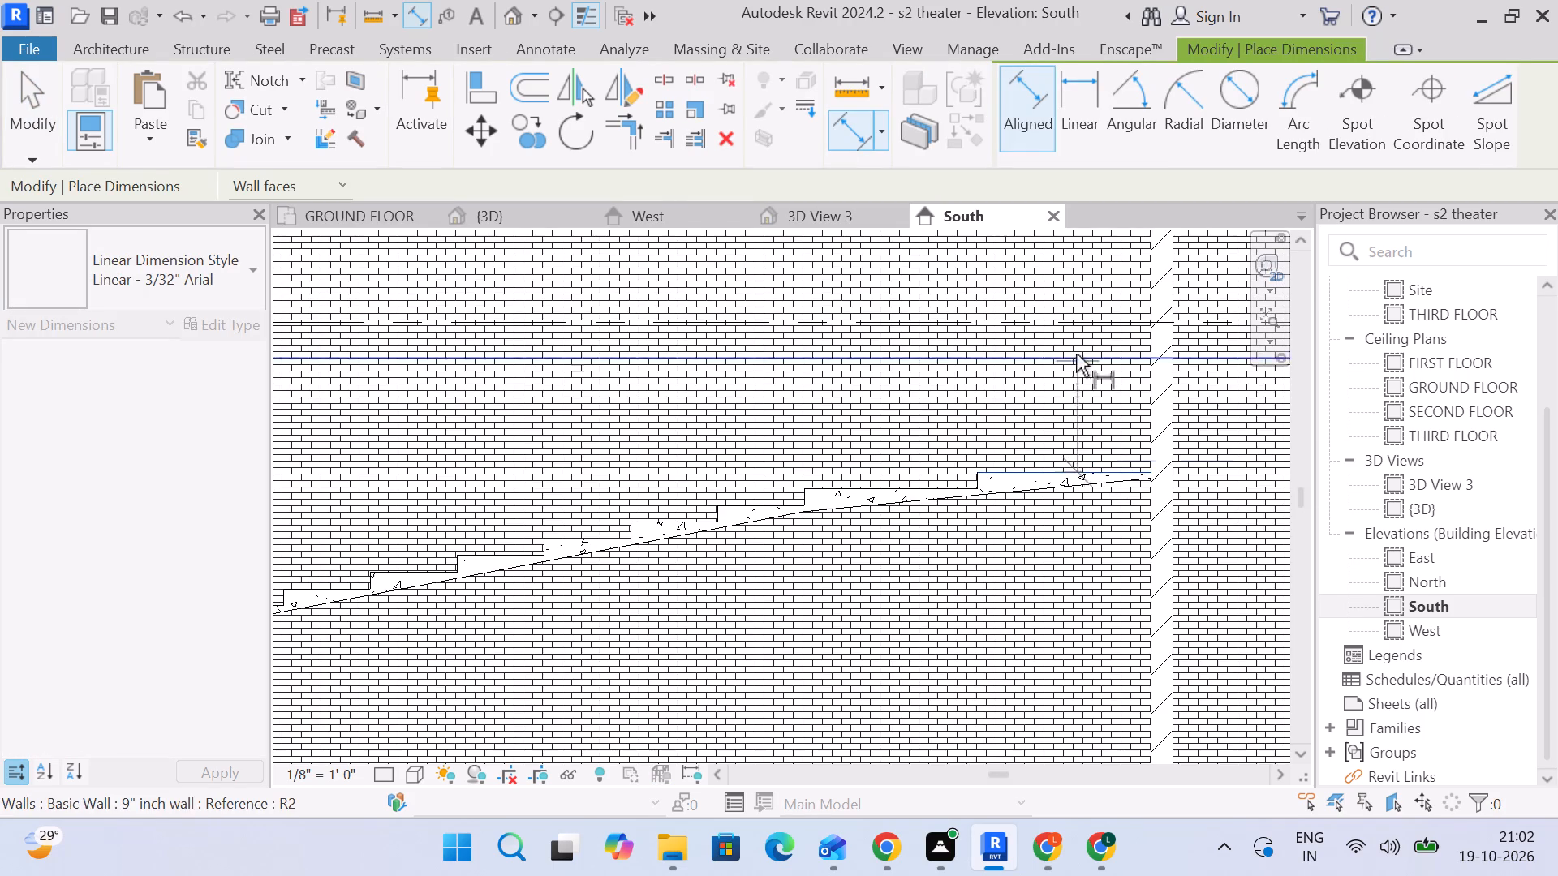
pyautogui.click(1080, 324)
pyautogui.moveTo(1090, 396); pyautogui.dragTo(1095, 417)
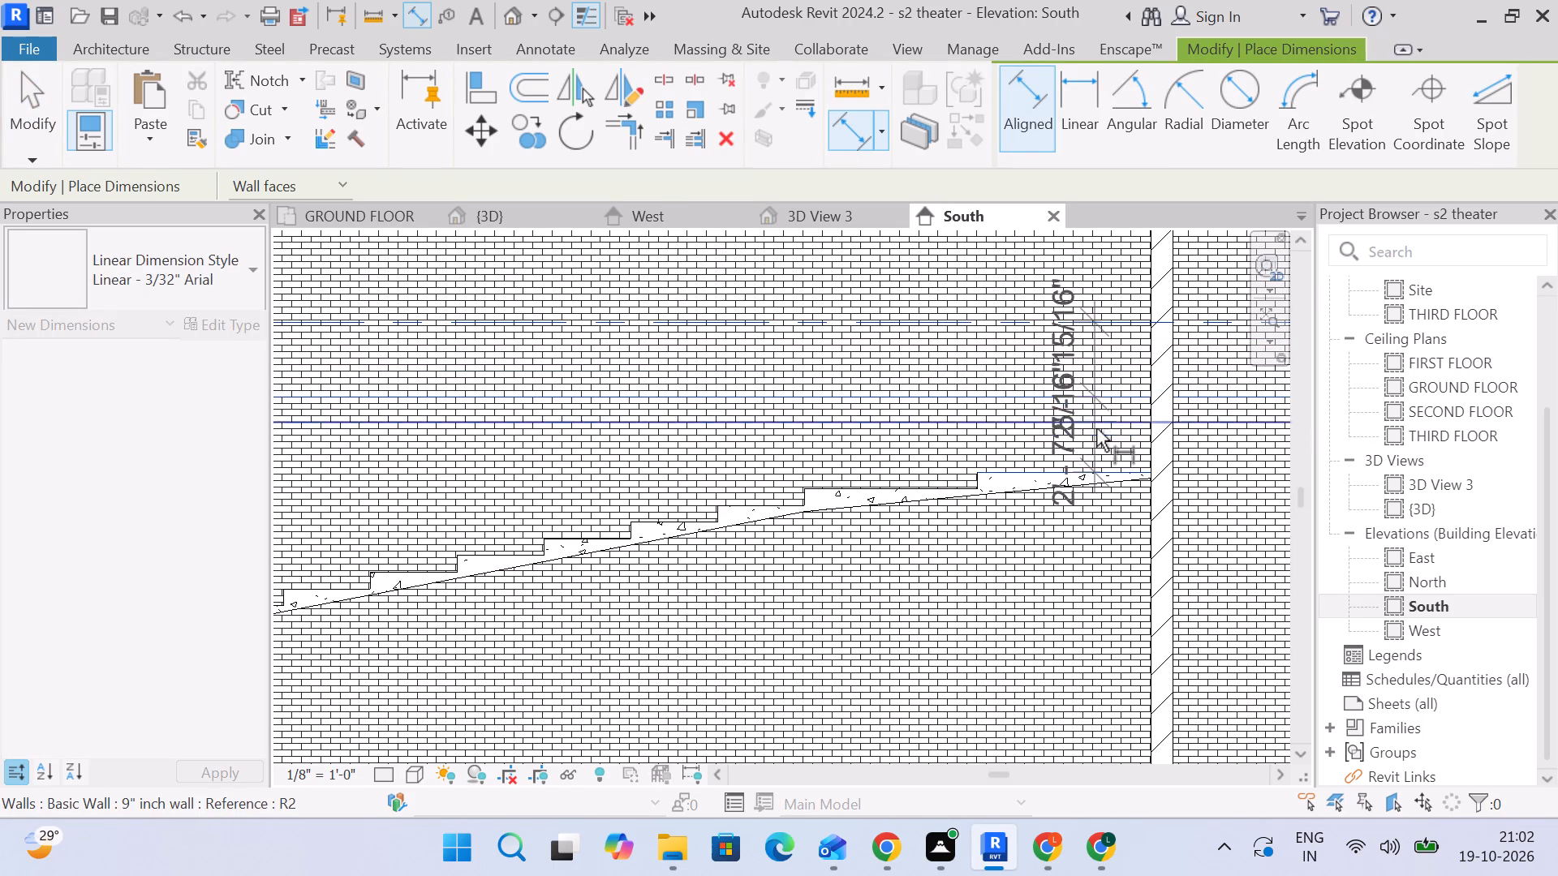
pyautogui.press('Escape')
pyautogui.scroll(-6, 1103, 463)
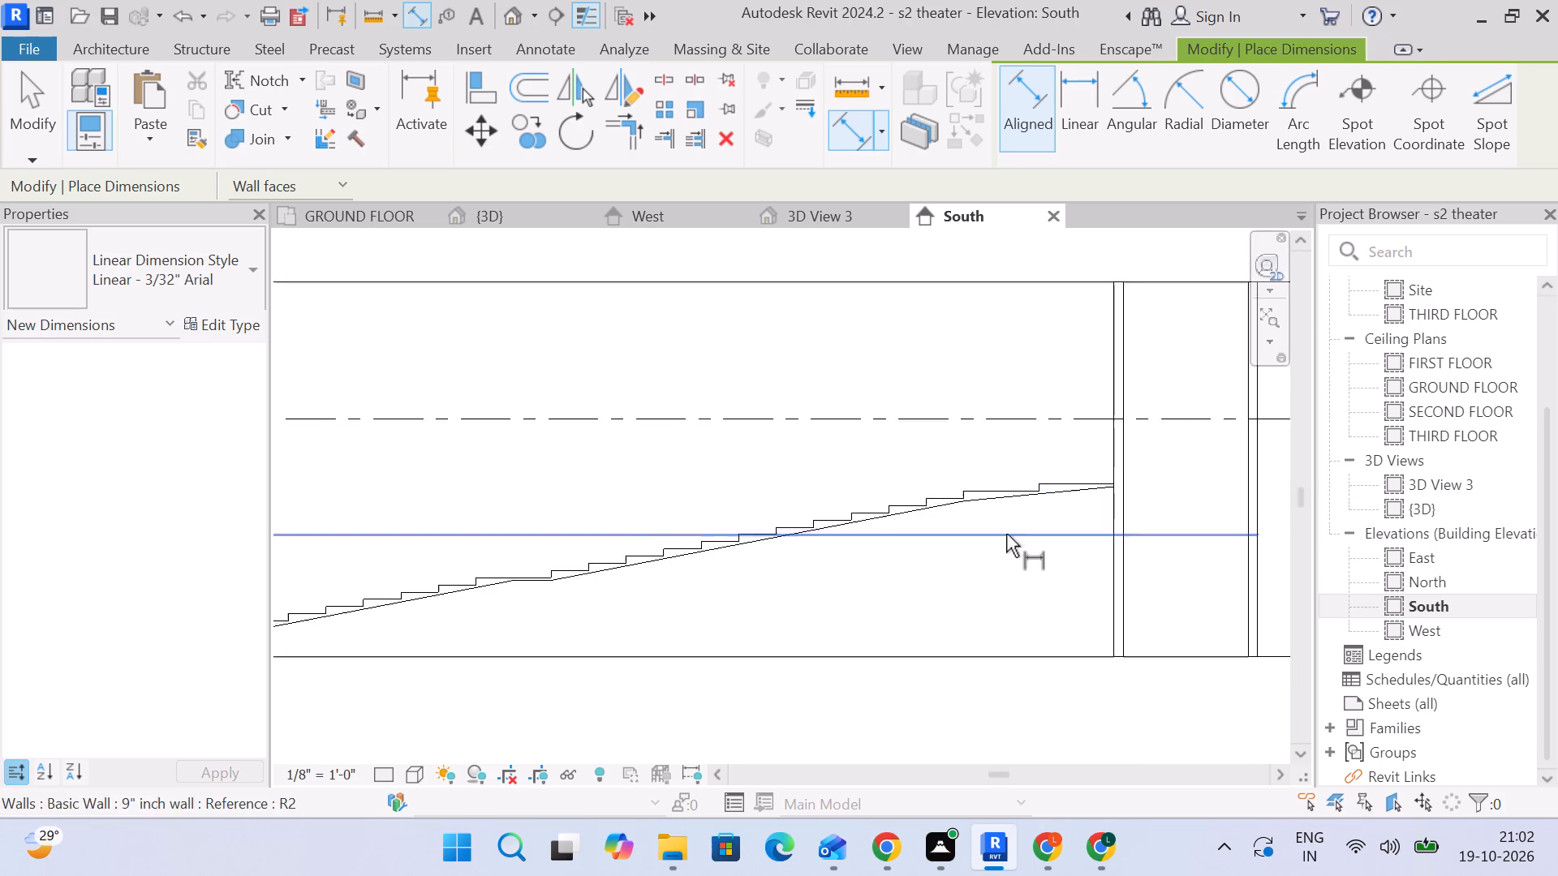
pyautogui.scroll(-2, 1006, 534)
pyautogui.moveTo(936, 537); pyautogui.dragTo(1281, 389, button='middle')
pyautogui.press('Escape')
# Select the SCREEN 1 stair in the South elevation and set its base offset to 3' 0".
pyautogui.moveTo(794, 560); pyautogui.dragTo(719, 585, button='middle')
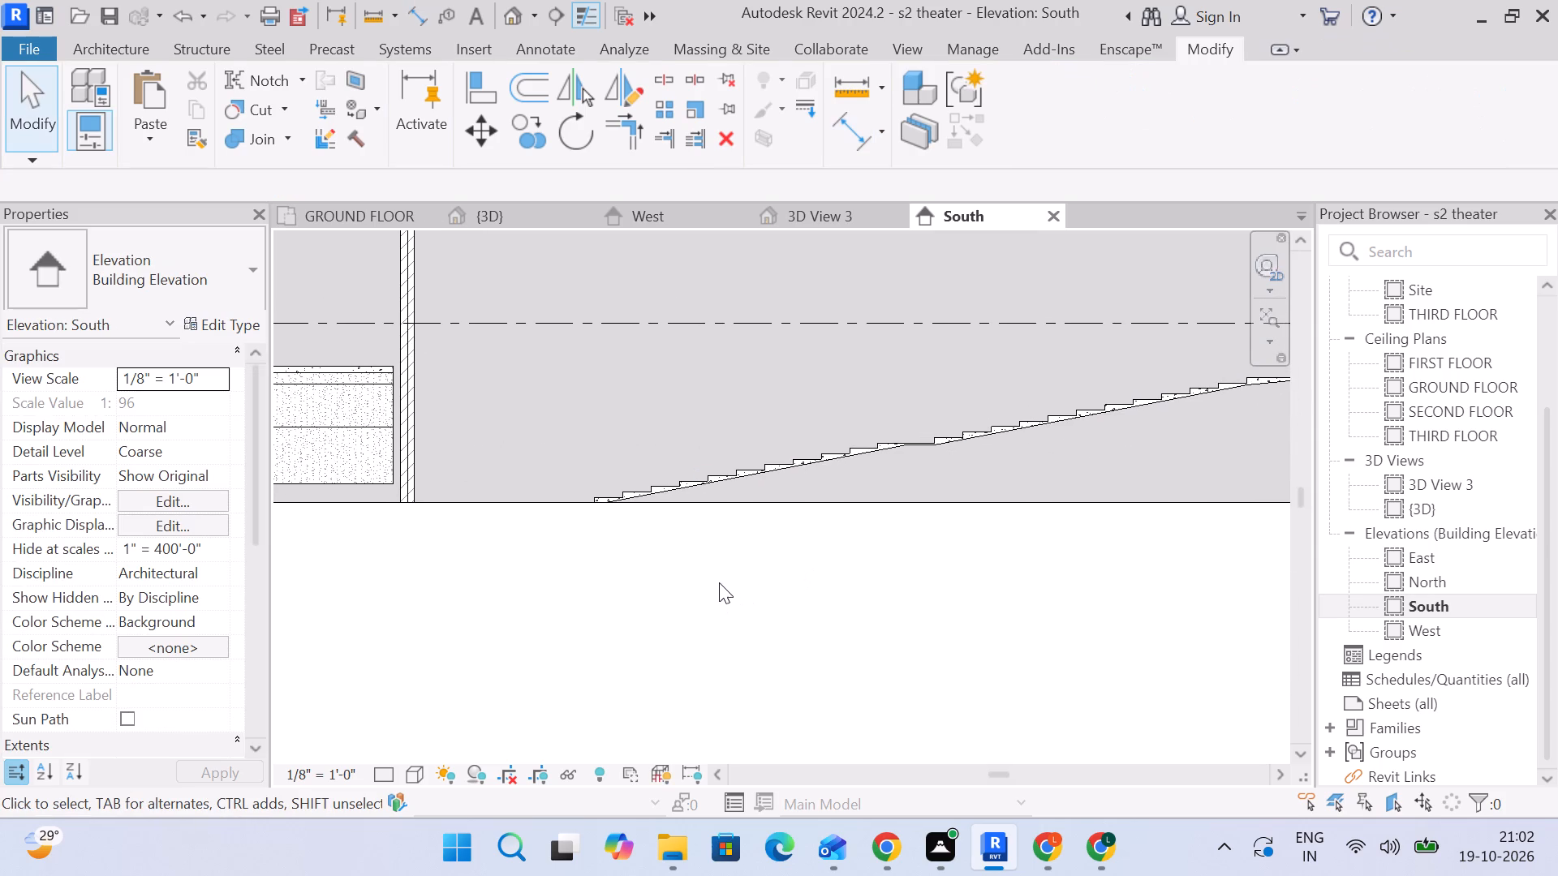
pyautogui.scroll(-2, 586, 505)
pyautogui.moveTo(588, 510); pyautogui.dragTo(683, 516, button='middle')
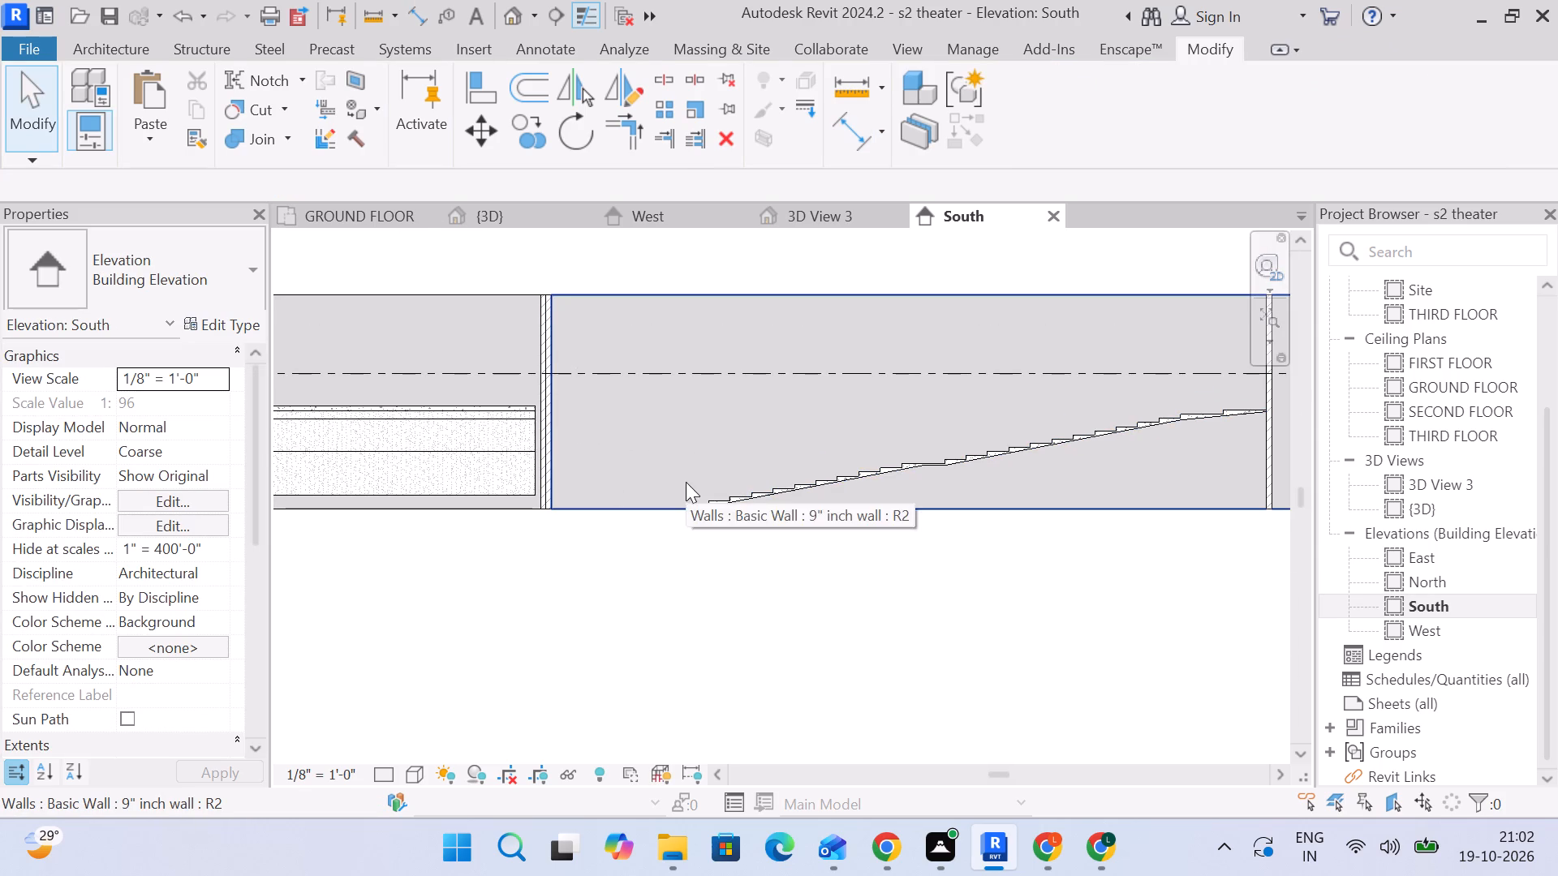
pyautogui.click(767, 502)
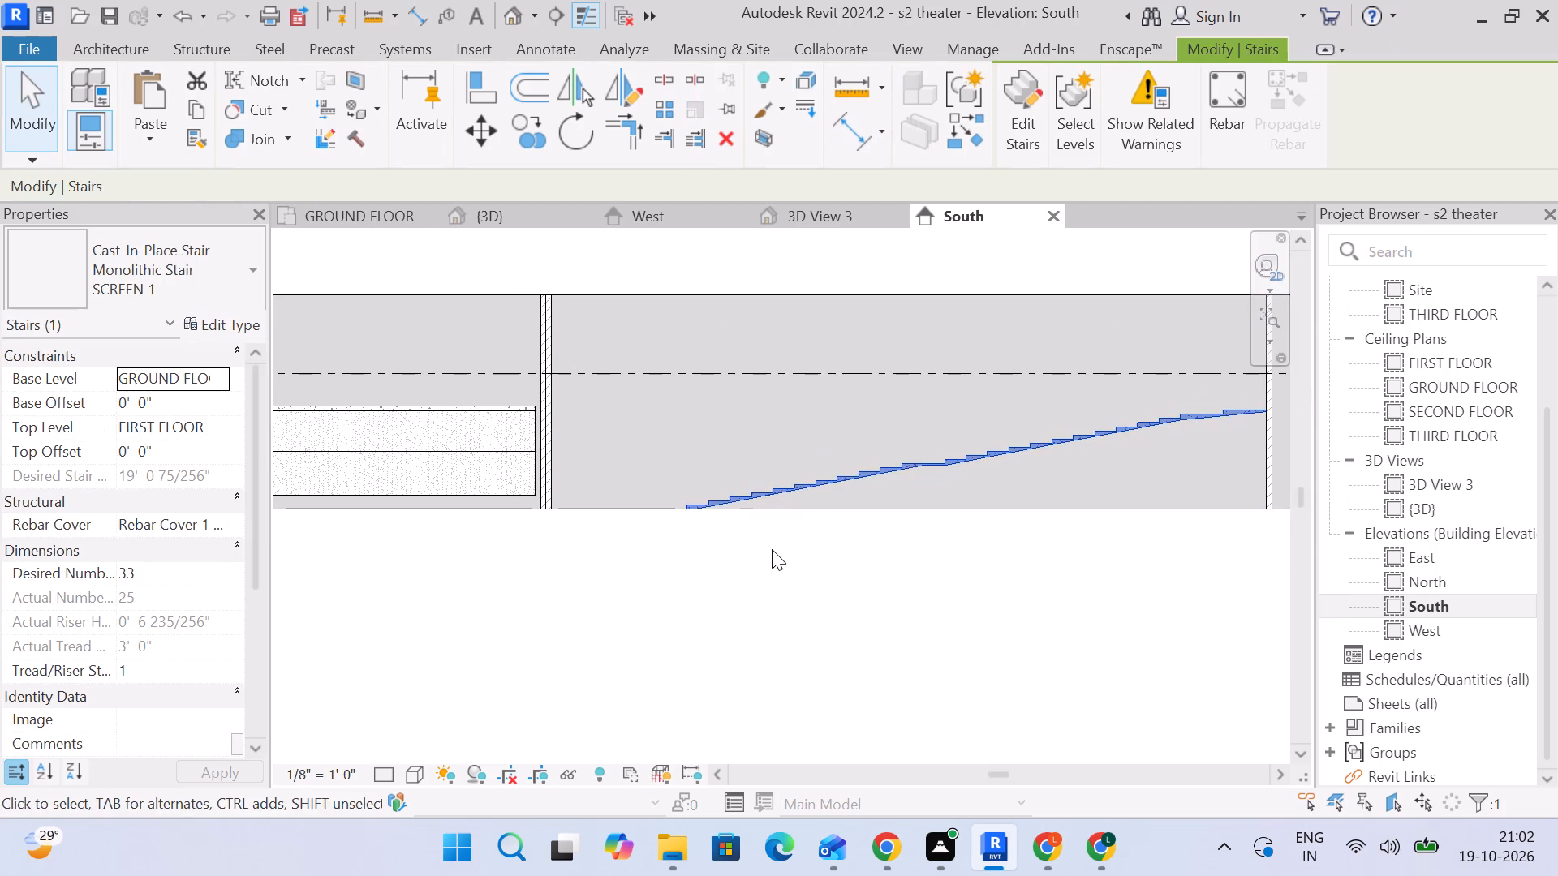
pyautogui.scroll(-2, 772, 551)
pyautogui.moveTo(771, 553); pyautogui.dragTo(685, 488, button='middle')
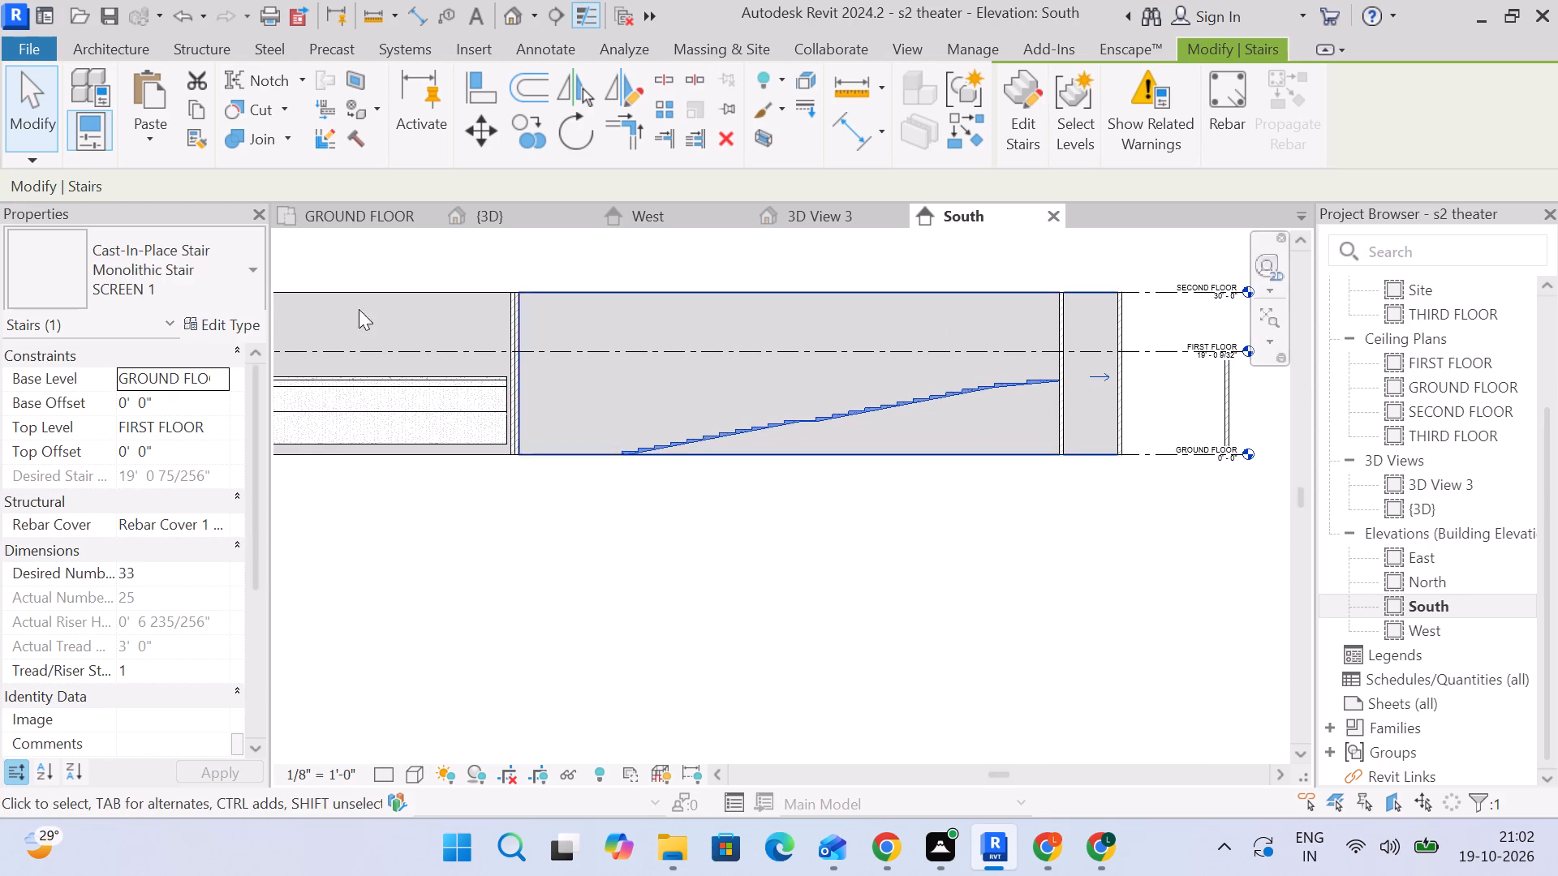
pyautogui.click(183, 455)
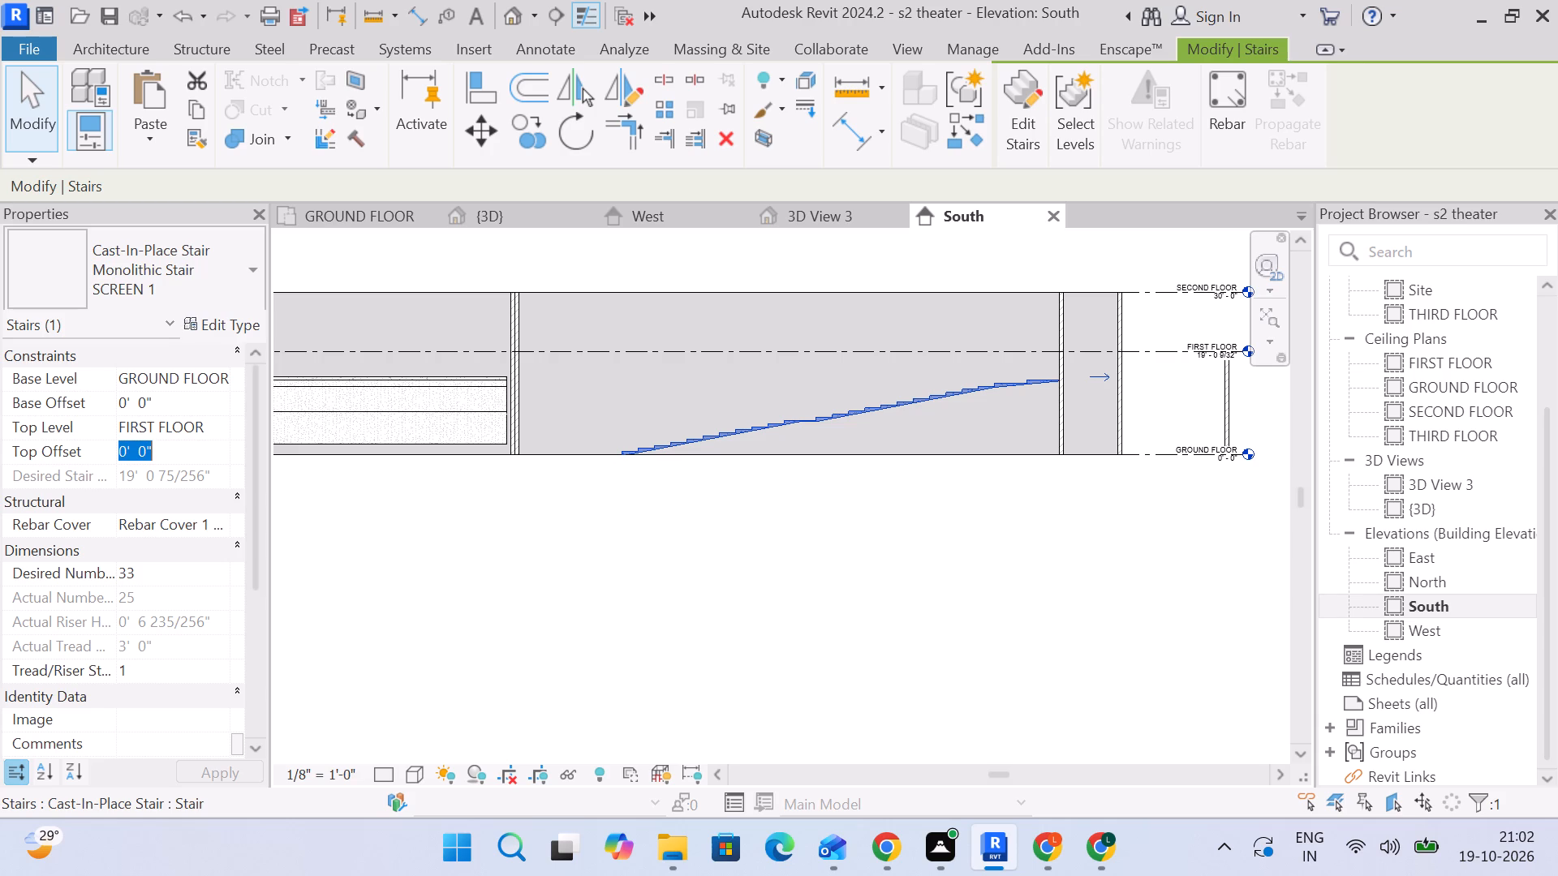
pyautogui.click(183, 403)
pyautogui.press('3')
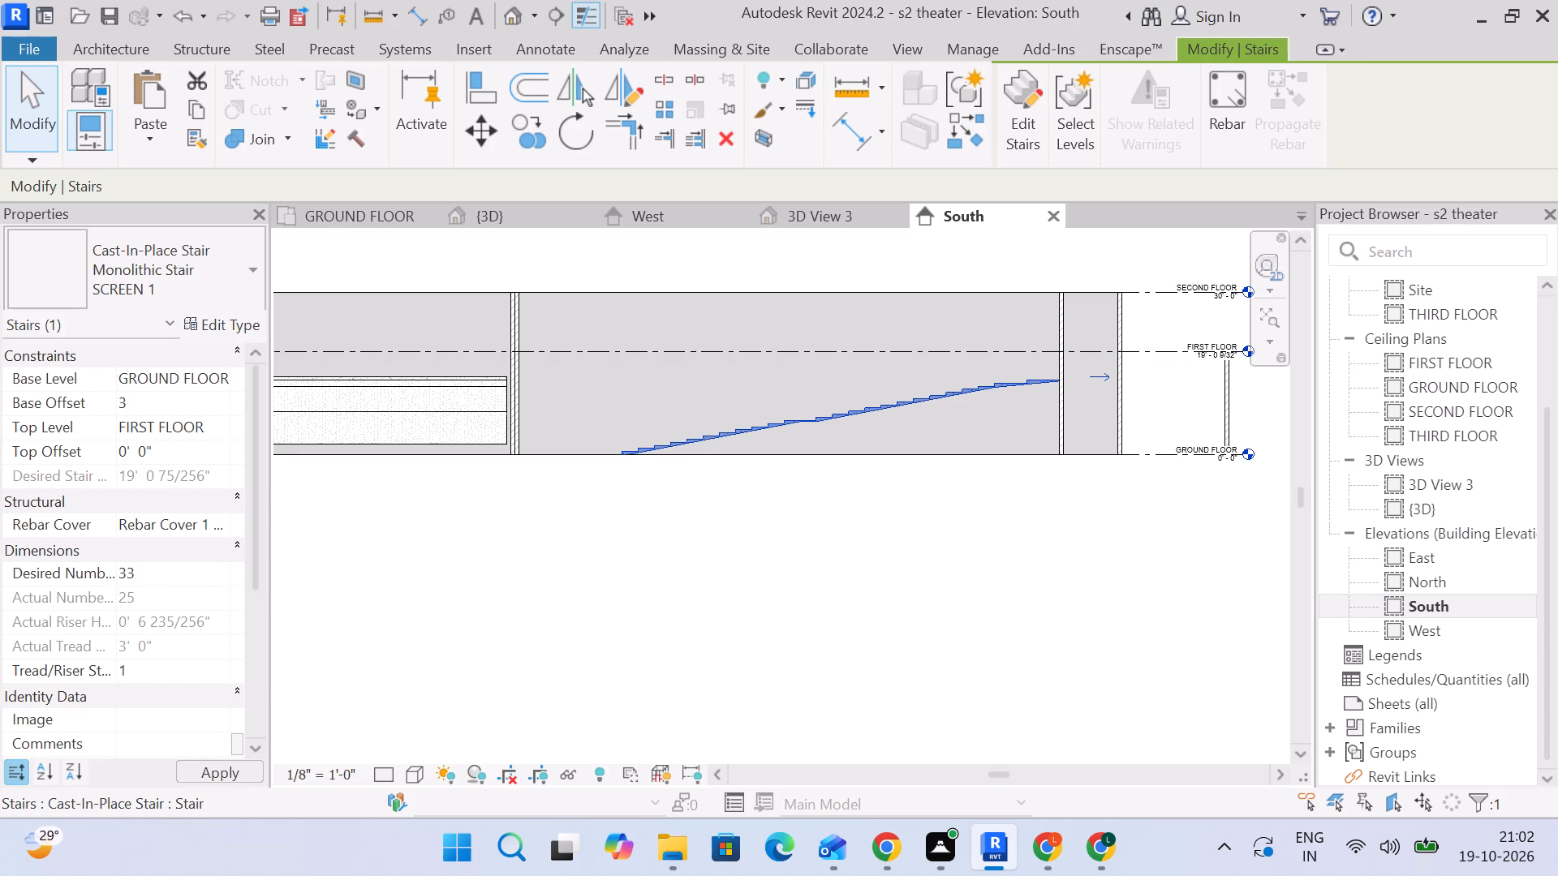
pyautogui.press('Return')
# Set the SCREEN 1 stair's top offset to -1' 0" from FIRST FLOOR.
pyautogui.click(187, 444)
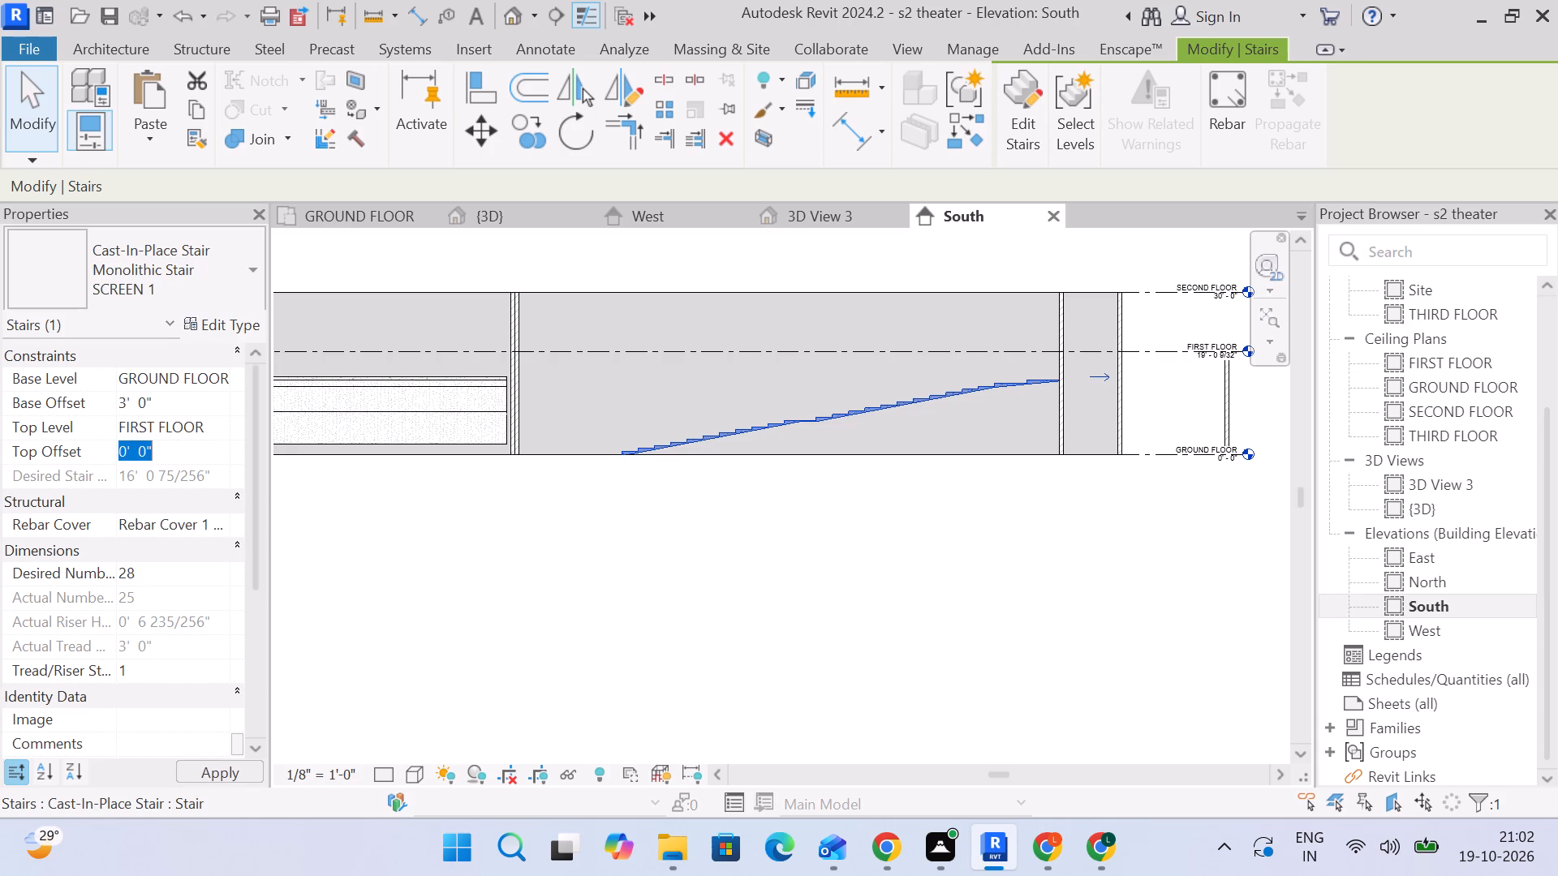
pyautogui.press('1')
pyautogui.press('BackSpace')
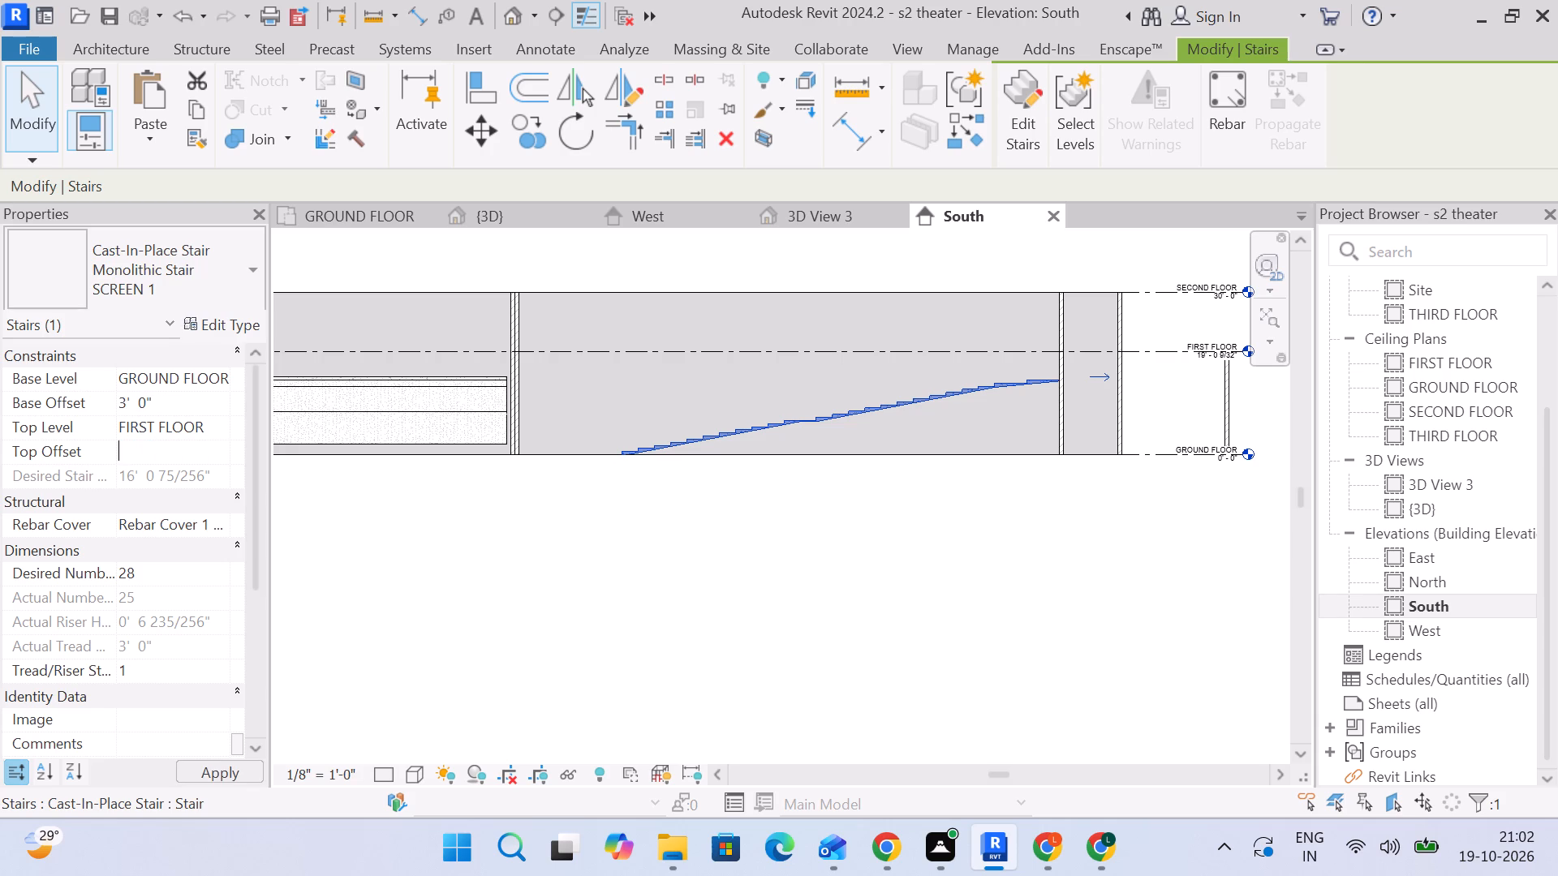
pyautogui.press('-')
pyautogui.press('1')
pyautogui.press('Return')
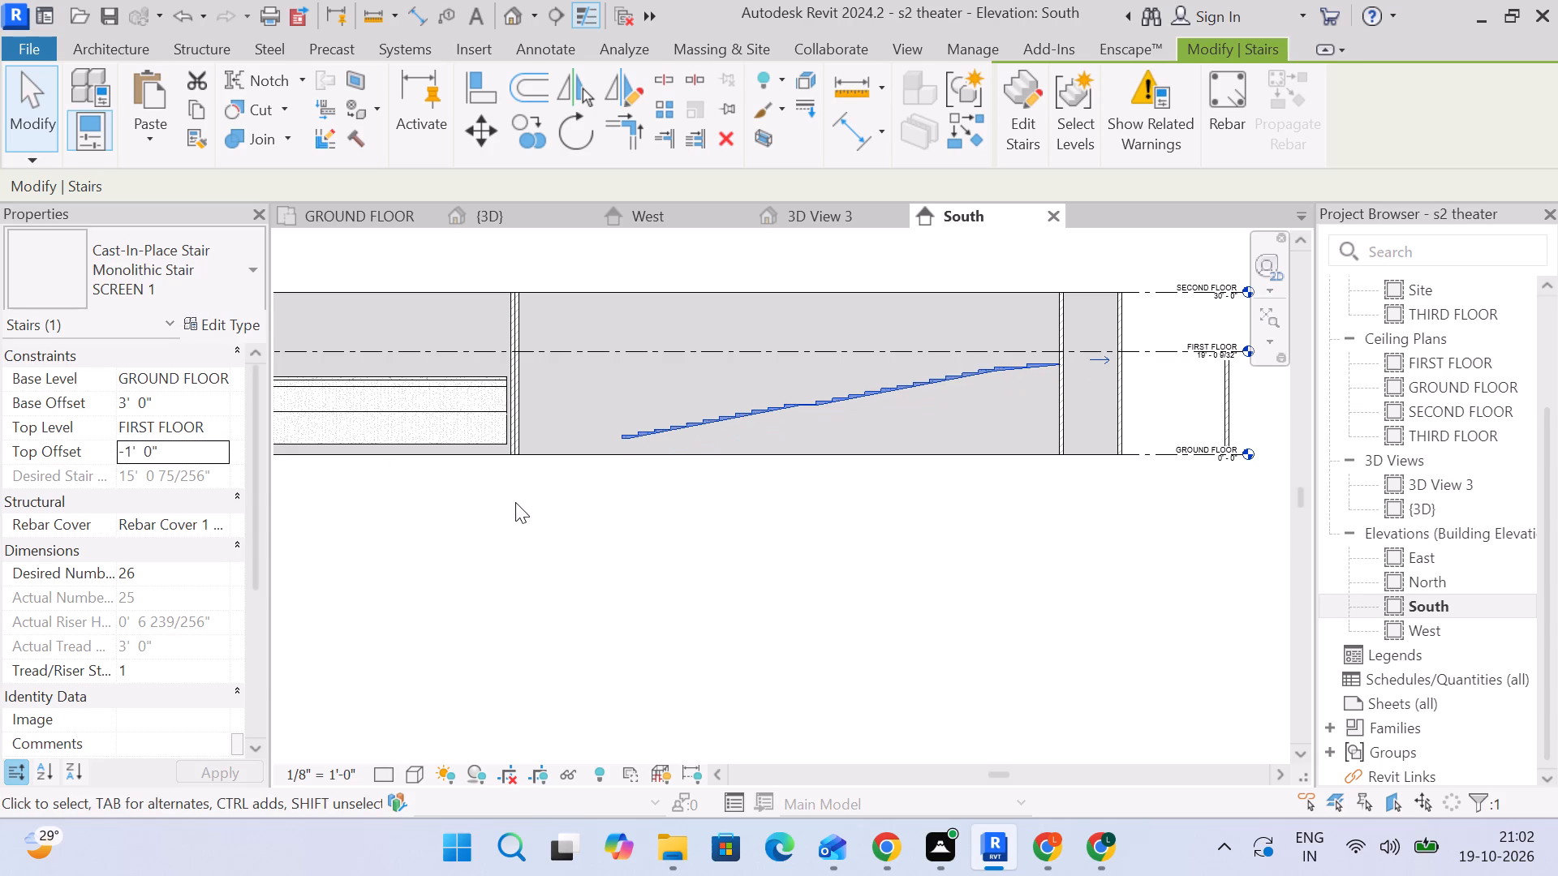
# Set the SCREEN 1 stair's top offset to -2' 0" from FIRST FLOOR.
pyautogui.click(197, 458)
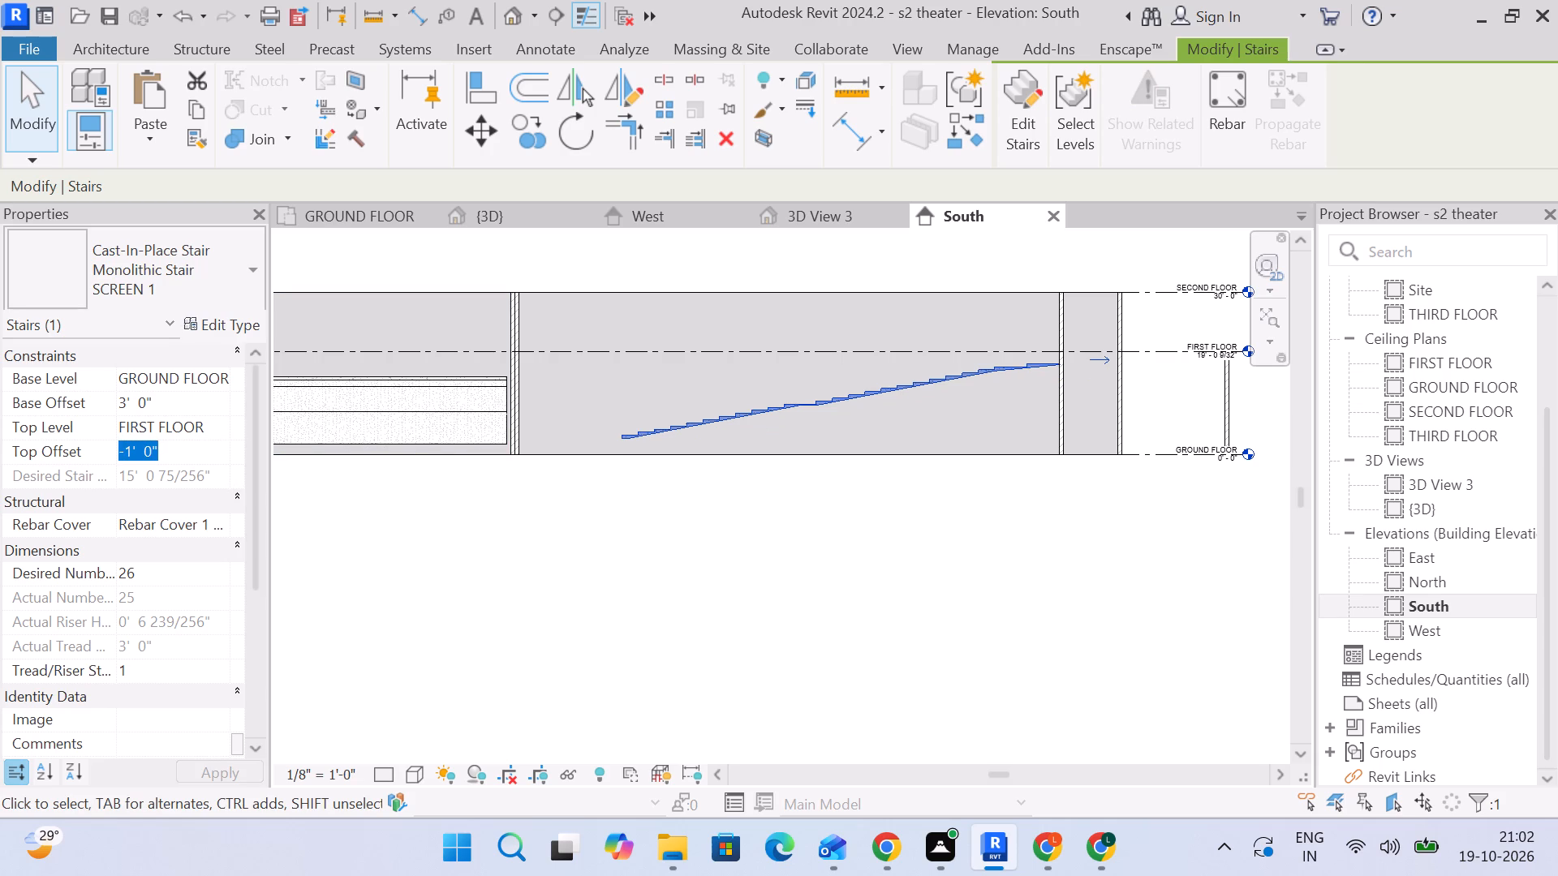
pyautogui.write('-2')
pyautogui.press('Return')
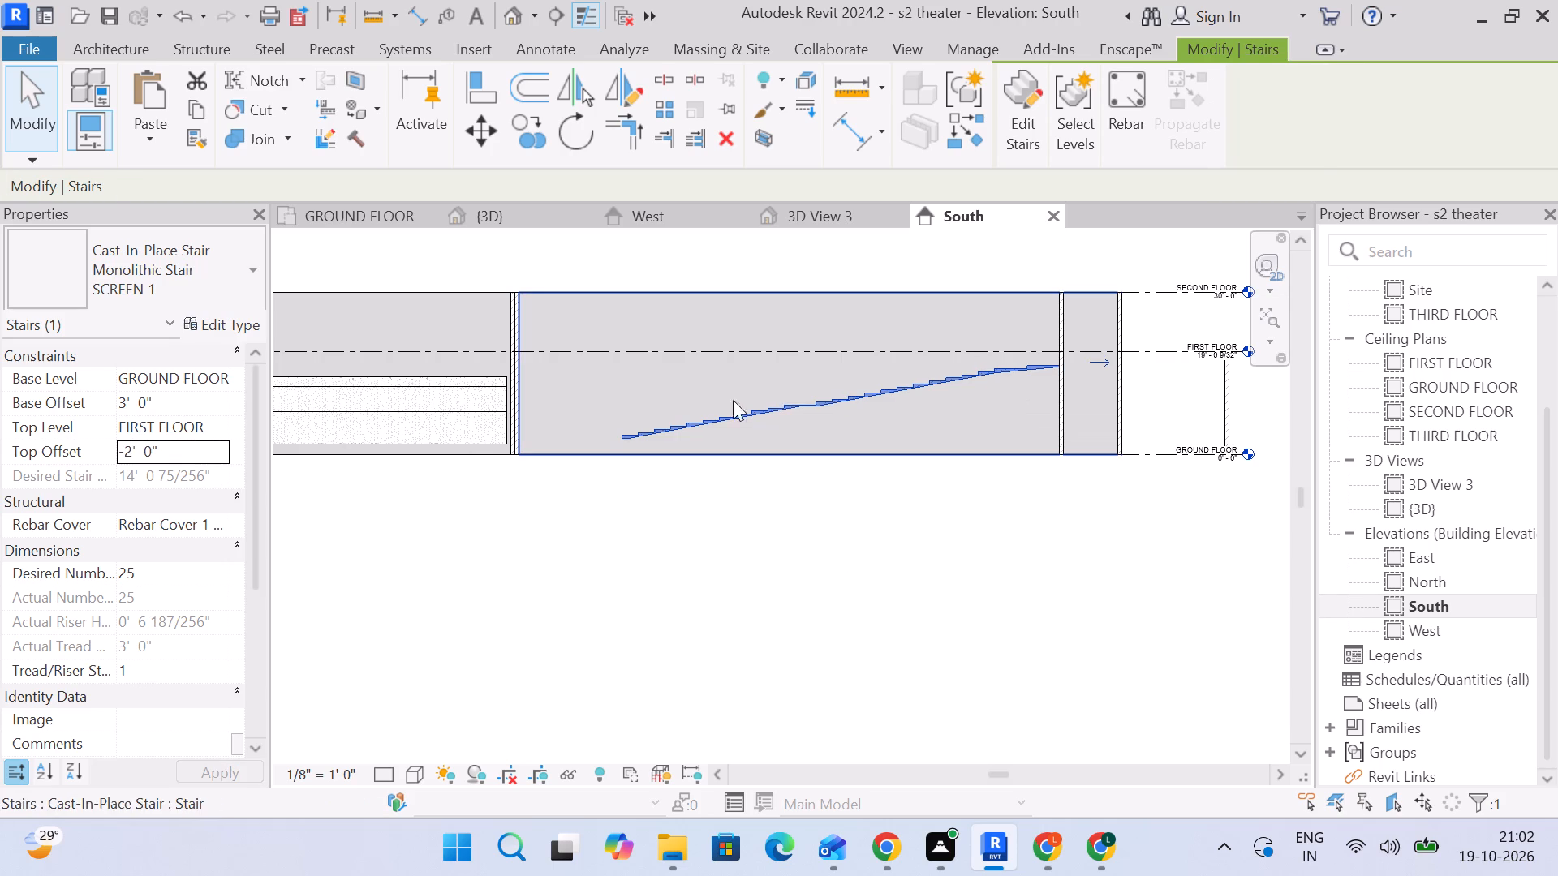
# Examine the SCREEN 2 stair in the West elevation and compare its profile with the SCREEN 1 stair in the South elevation.
pyautogui.scroll(-4, 607, 565)
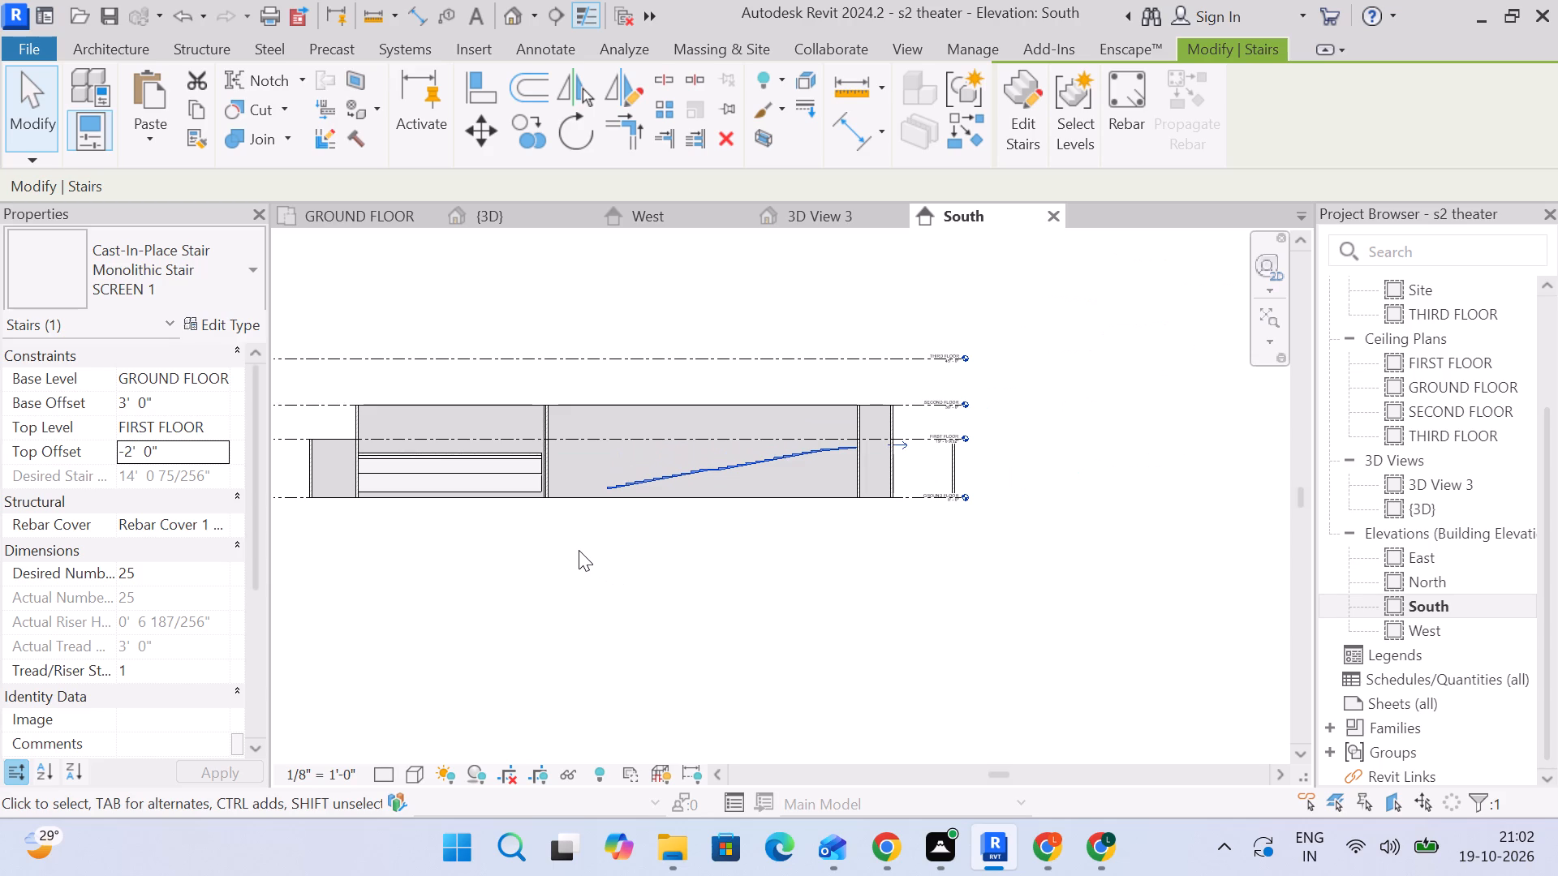
pyautogui.scroll(-2, 579, 550)
pyautogui.click(691, 214)
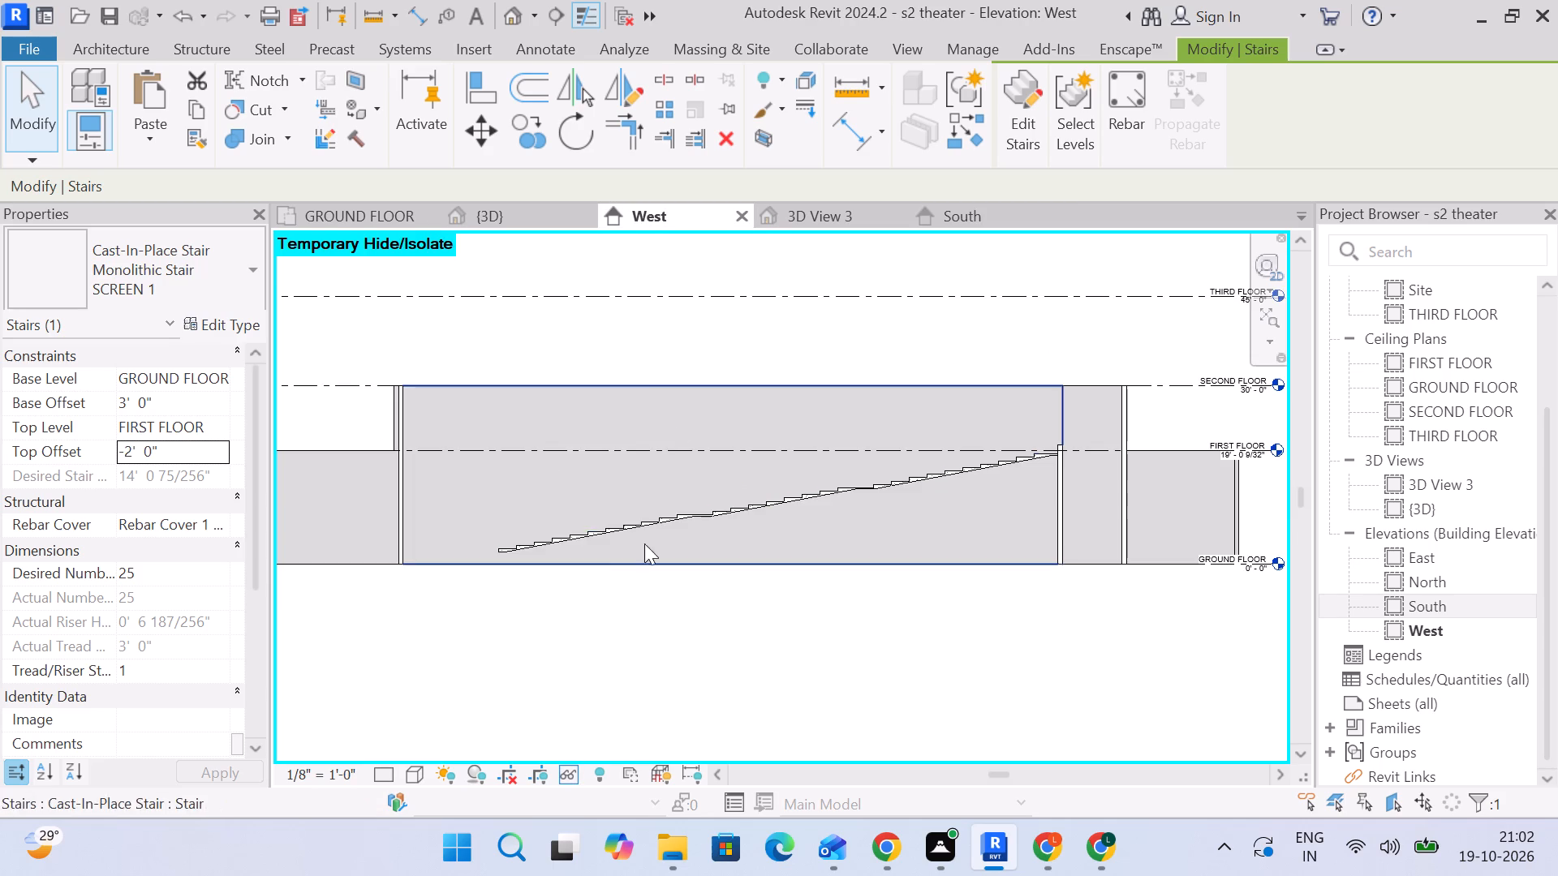
pyautogui.click(778, 500)
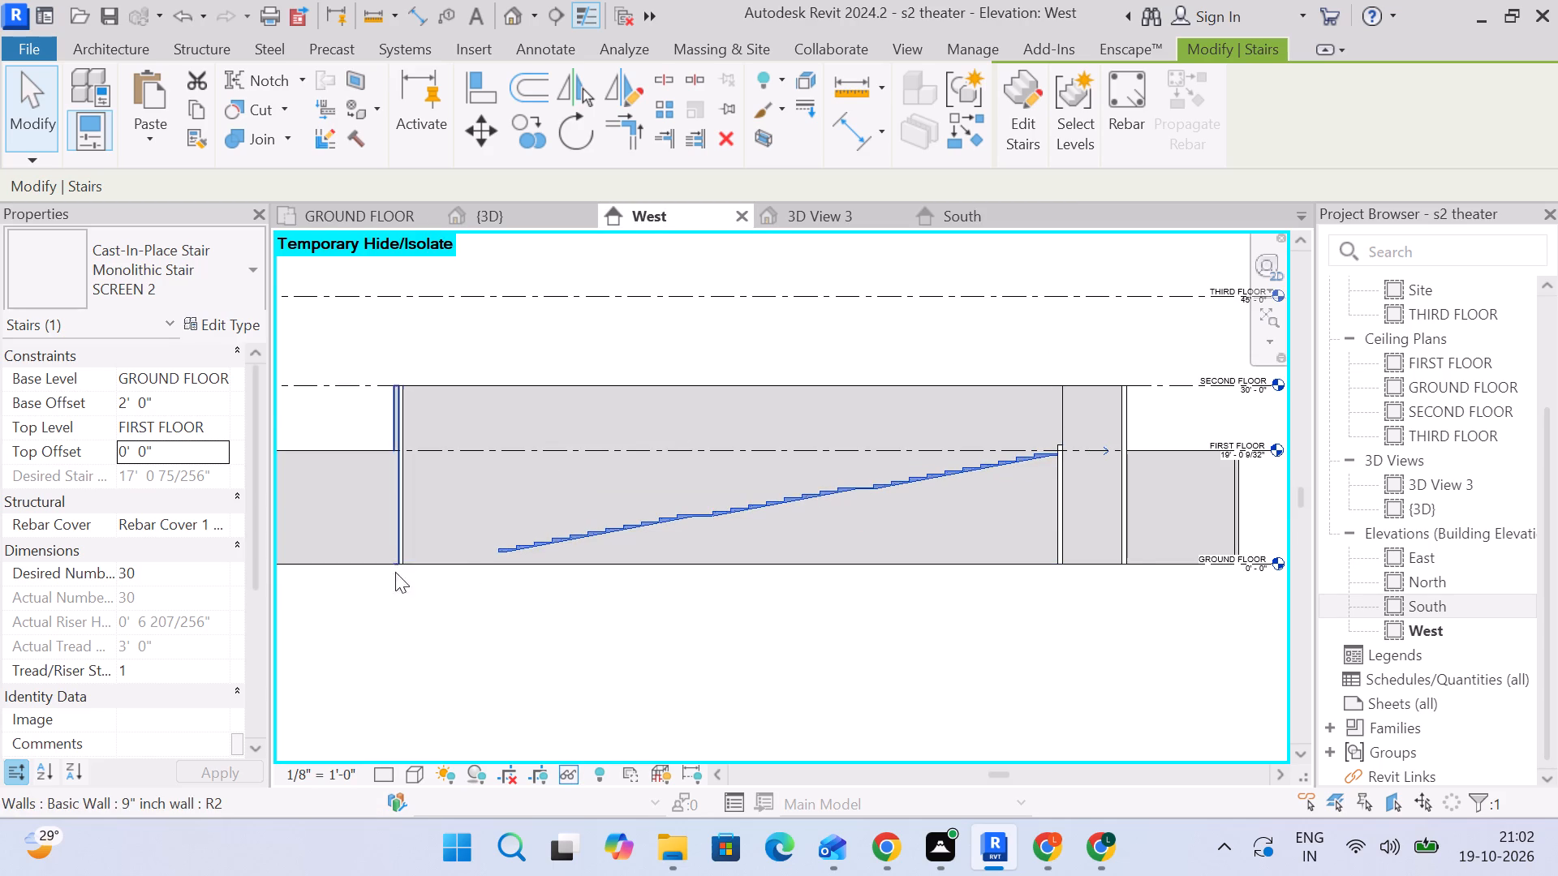
pyautogui.scroll(4, 474, 565)
pyautogui.scroll(-4, 507, 550)
pyautogui.scroll(-2, 579, 553)
pyautogui.moveTo(755, 554); pyautogui.dragTo(698, 515, button='middle')
pyautogui.click(788, 625)
pyautogui.moveTo(1009, 567); pyautogui.dragTo(976, 549, button='middle')
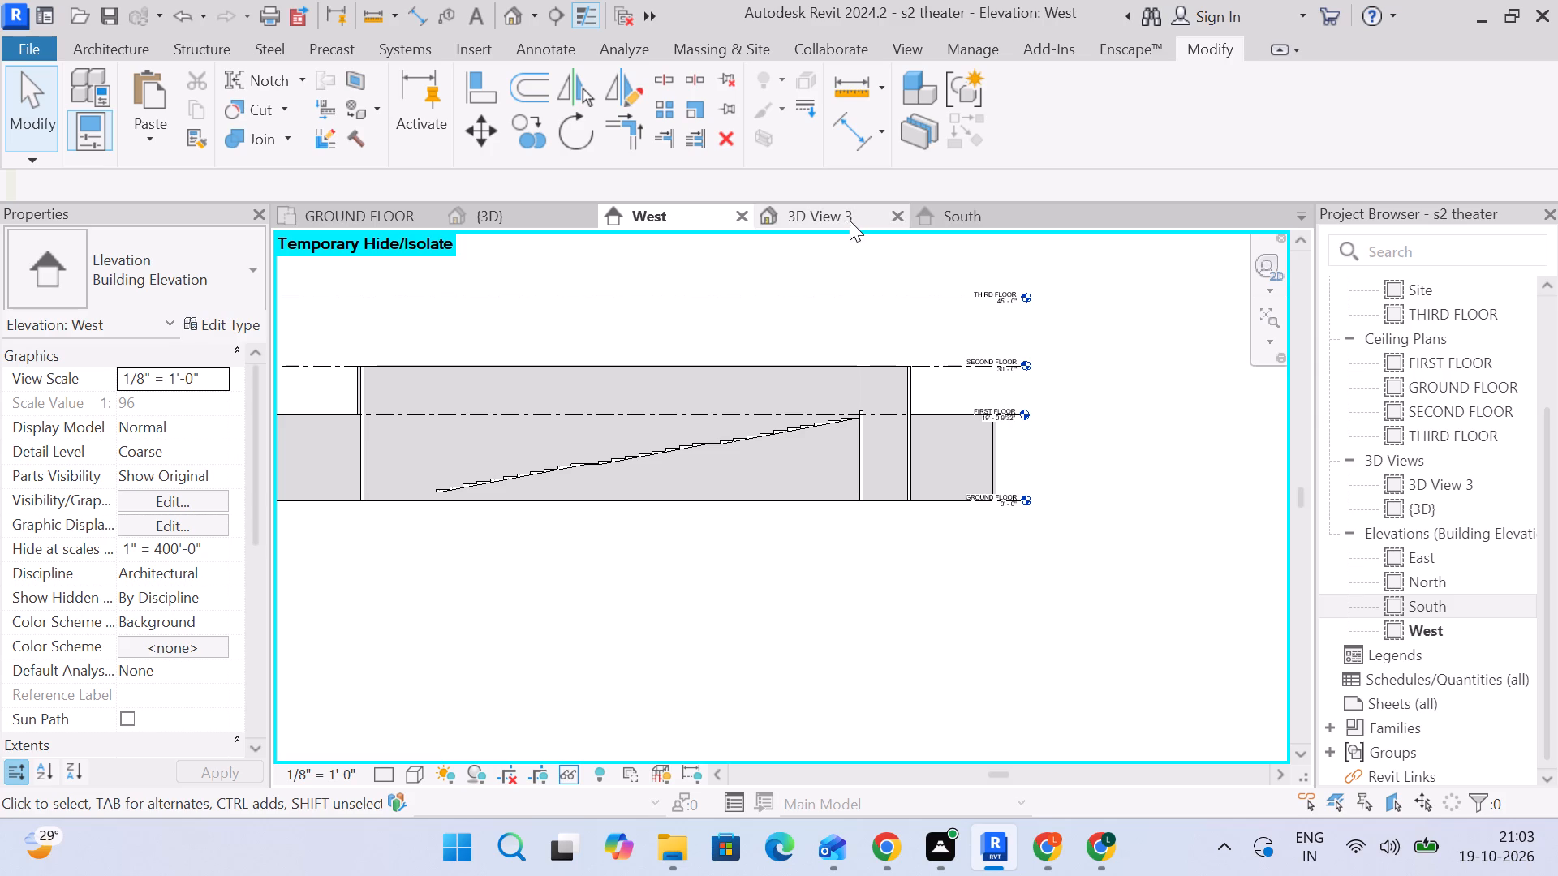
pyautogui.click(966, 211)
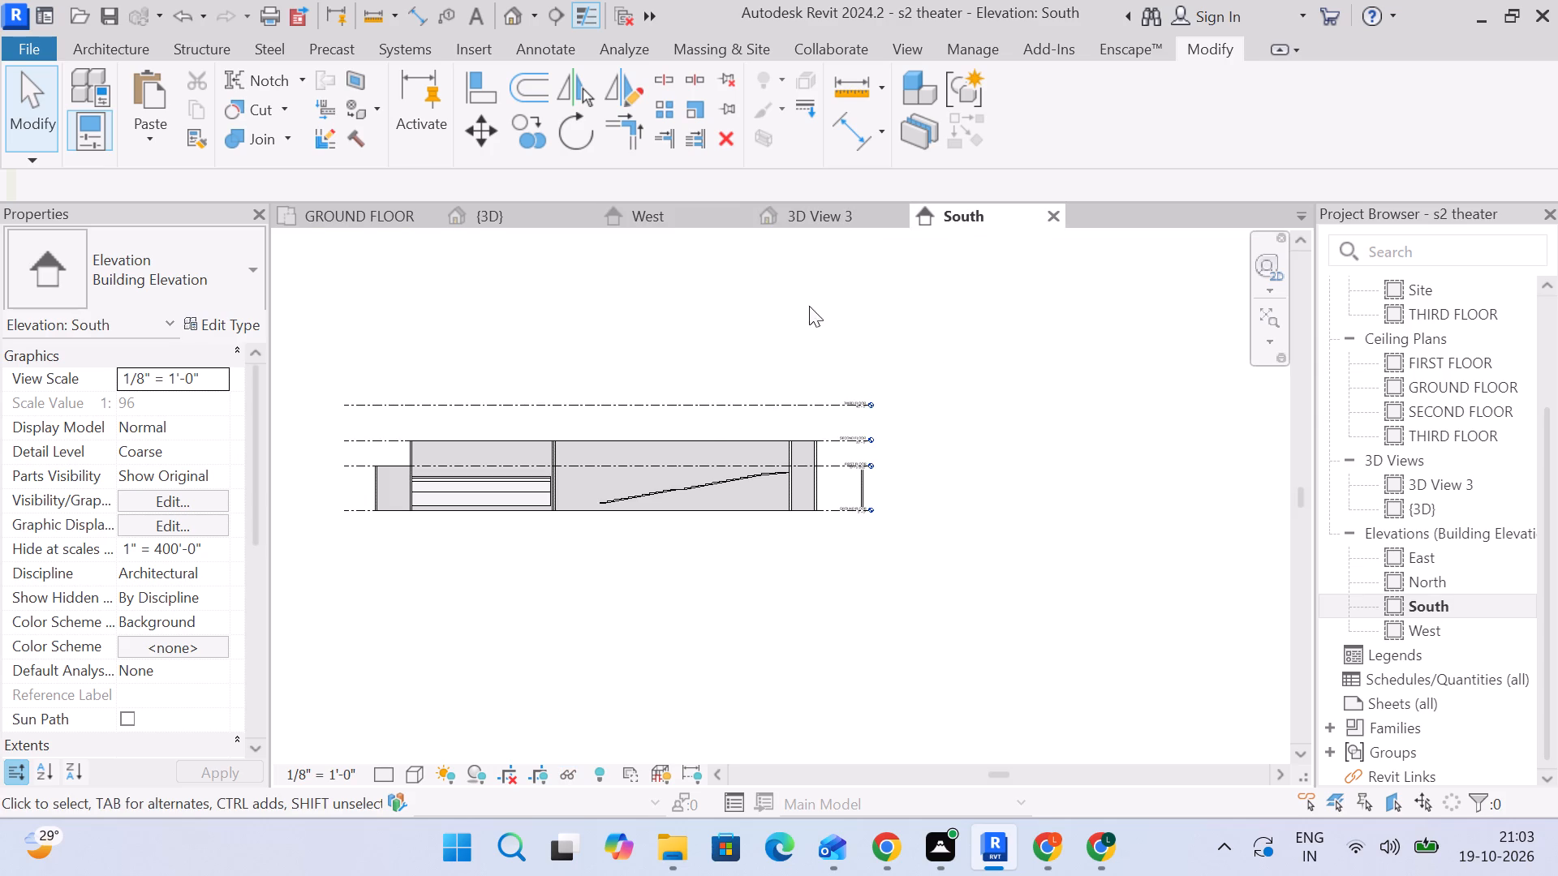
pyautogui.scroll(8, 669, 445)
pyautogui.scroll(3, 750, 546)
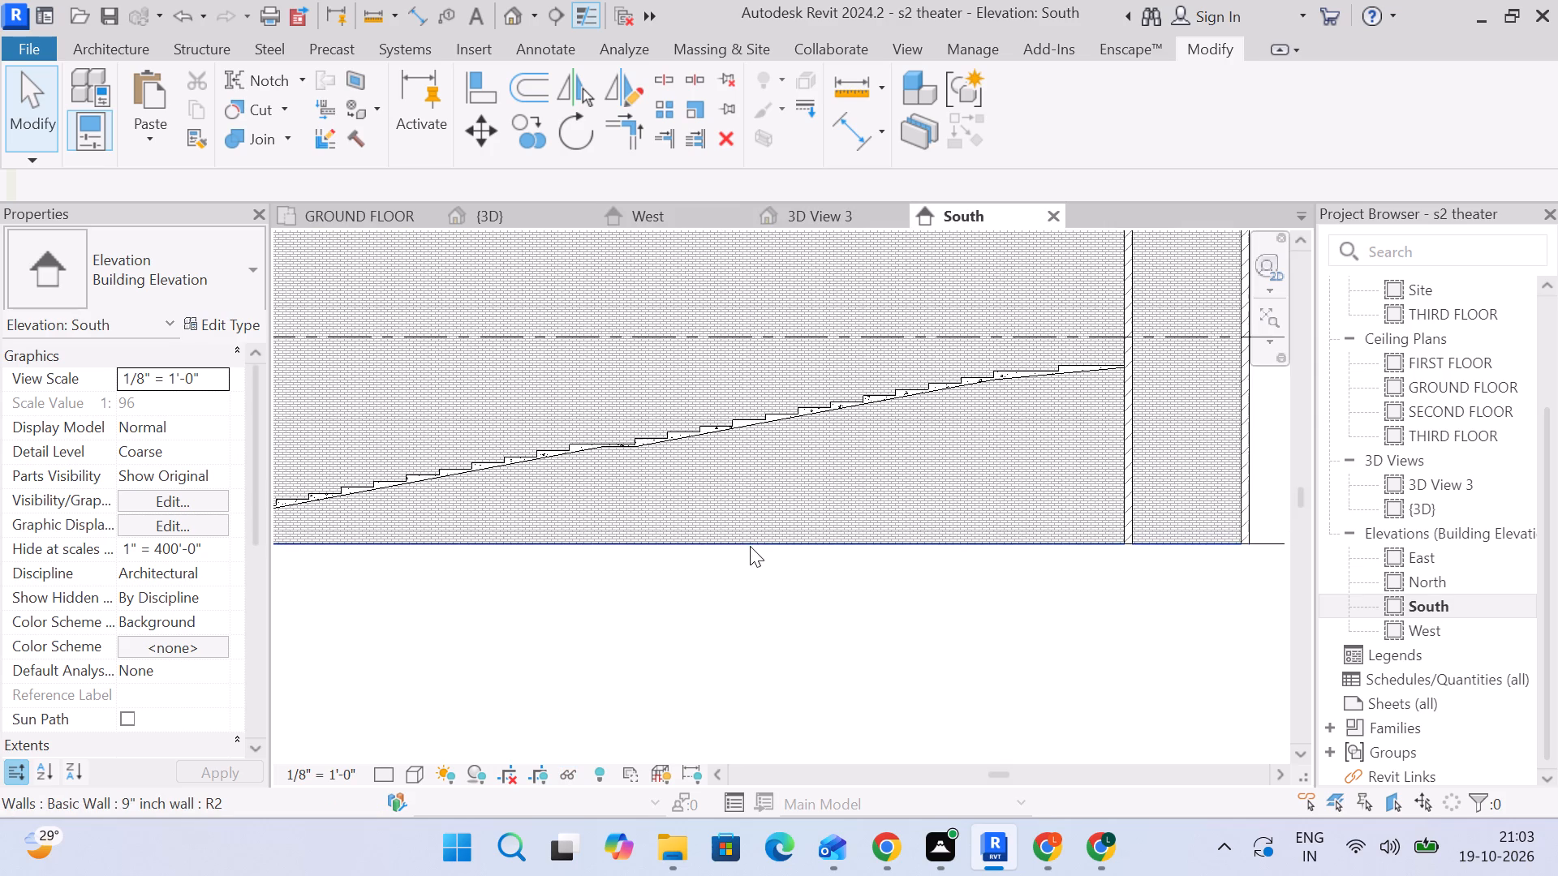
pyautogui.scroll(-3, 750, 546)
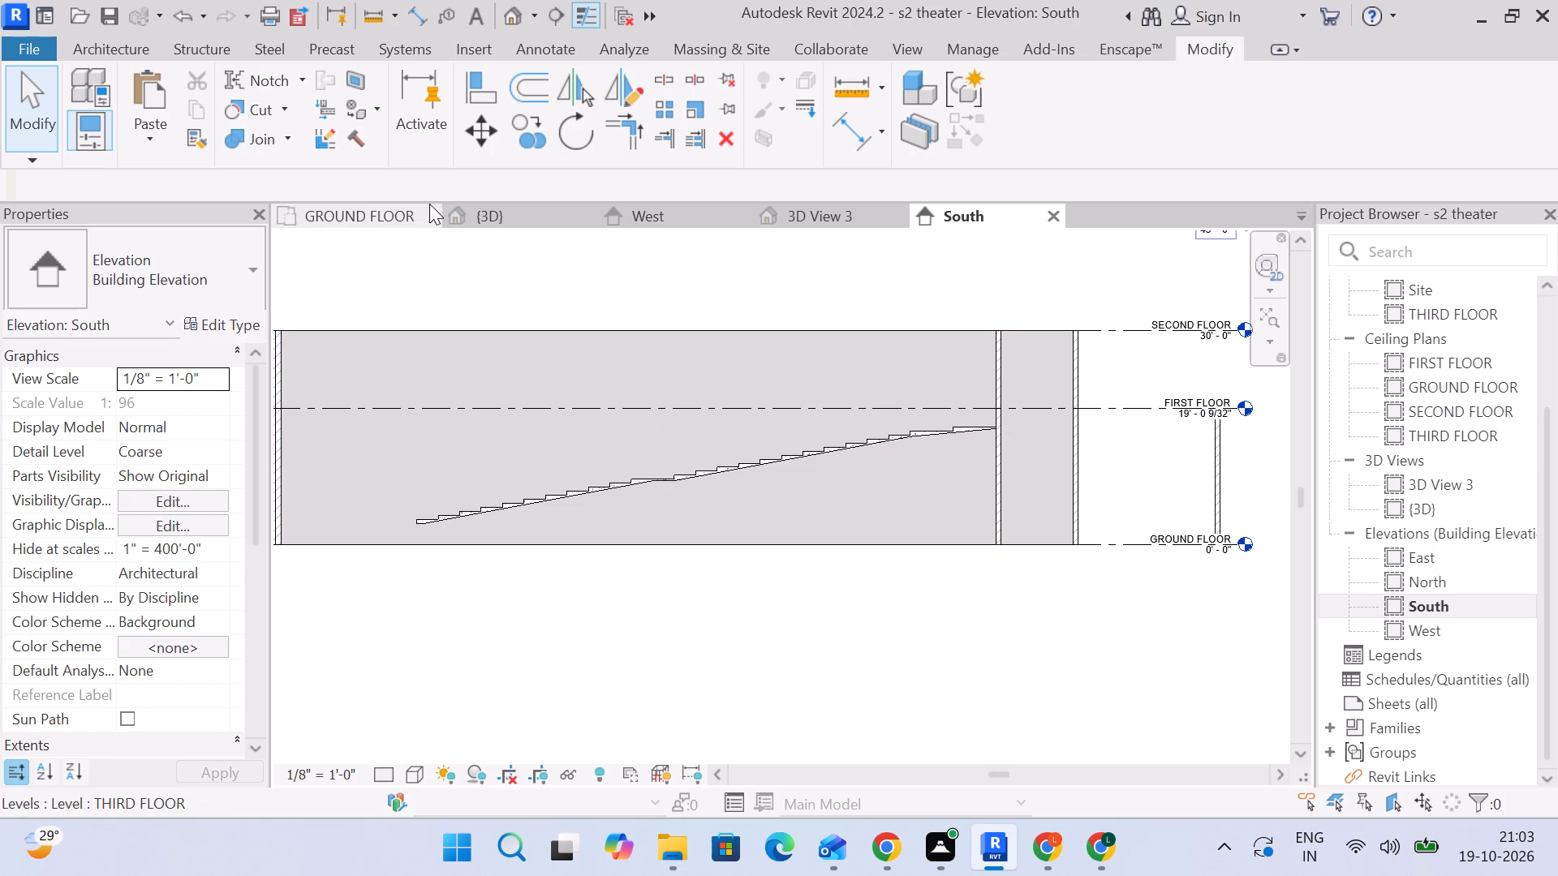
# Examine both screens' stepped seating stairs and their surrounding walls from several angles in the {3D} view.
pyautogui.click(465, 214)
pyautogui.scroll(-19, 630, 392)
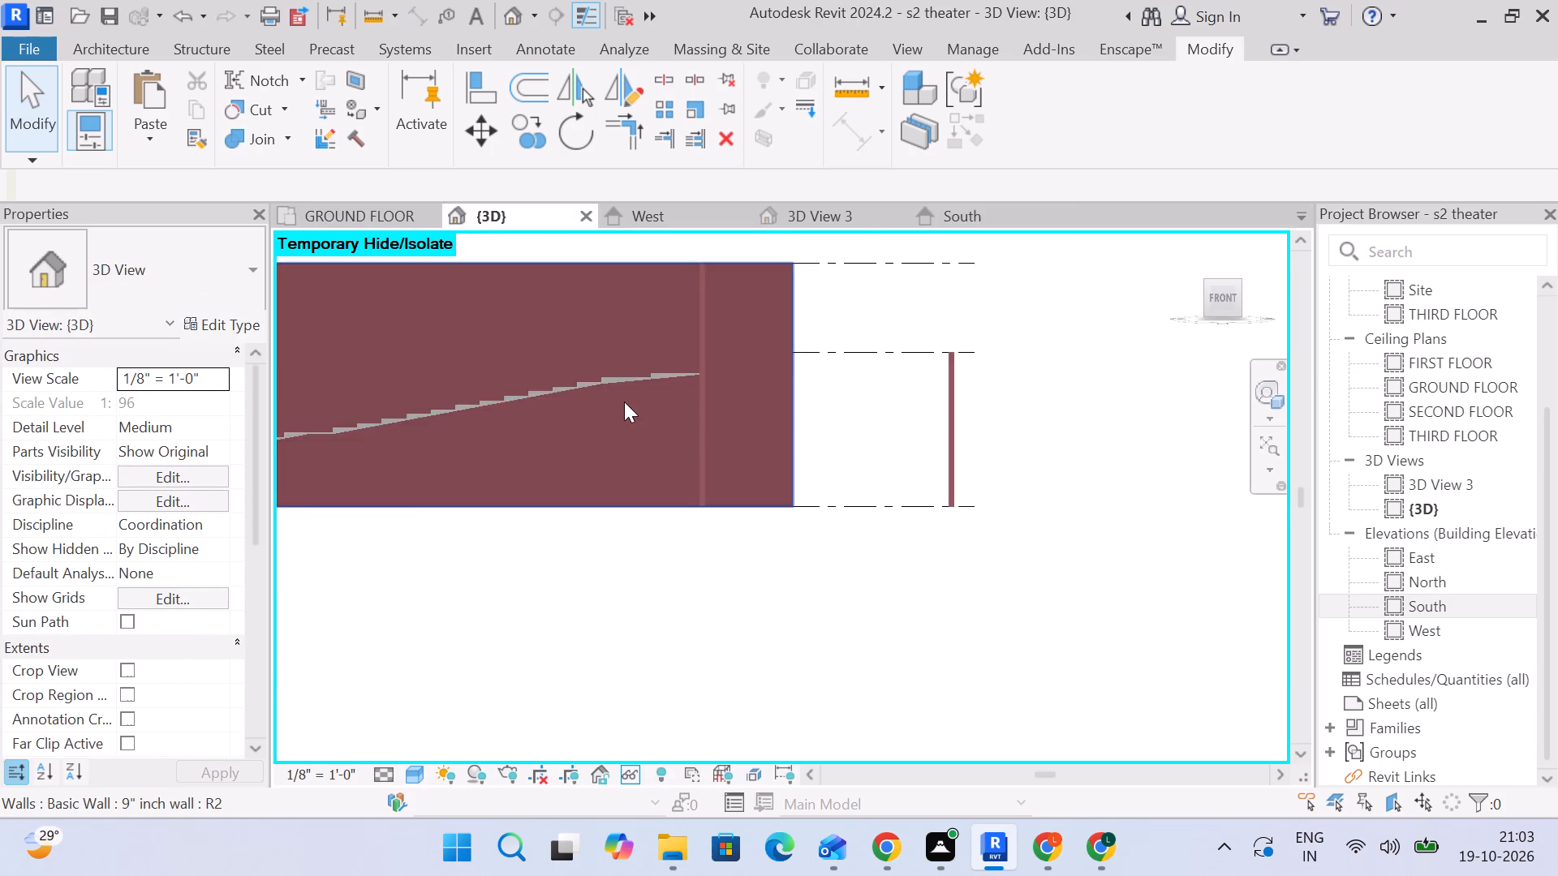
pyautogui.scroll(-6, 624, 401)
pyautogui.moveTo(581, 439); pyautogui.dragTo(833, 557, button='middle')
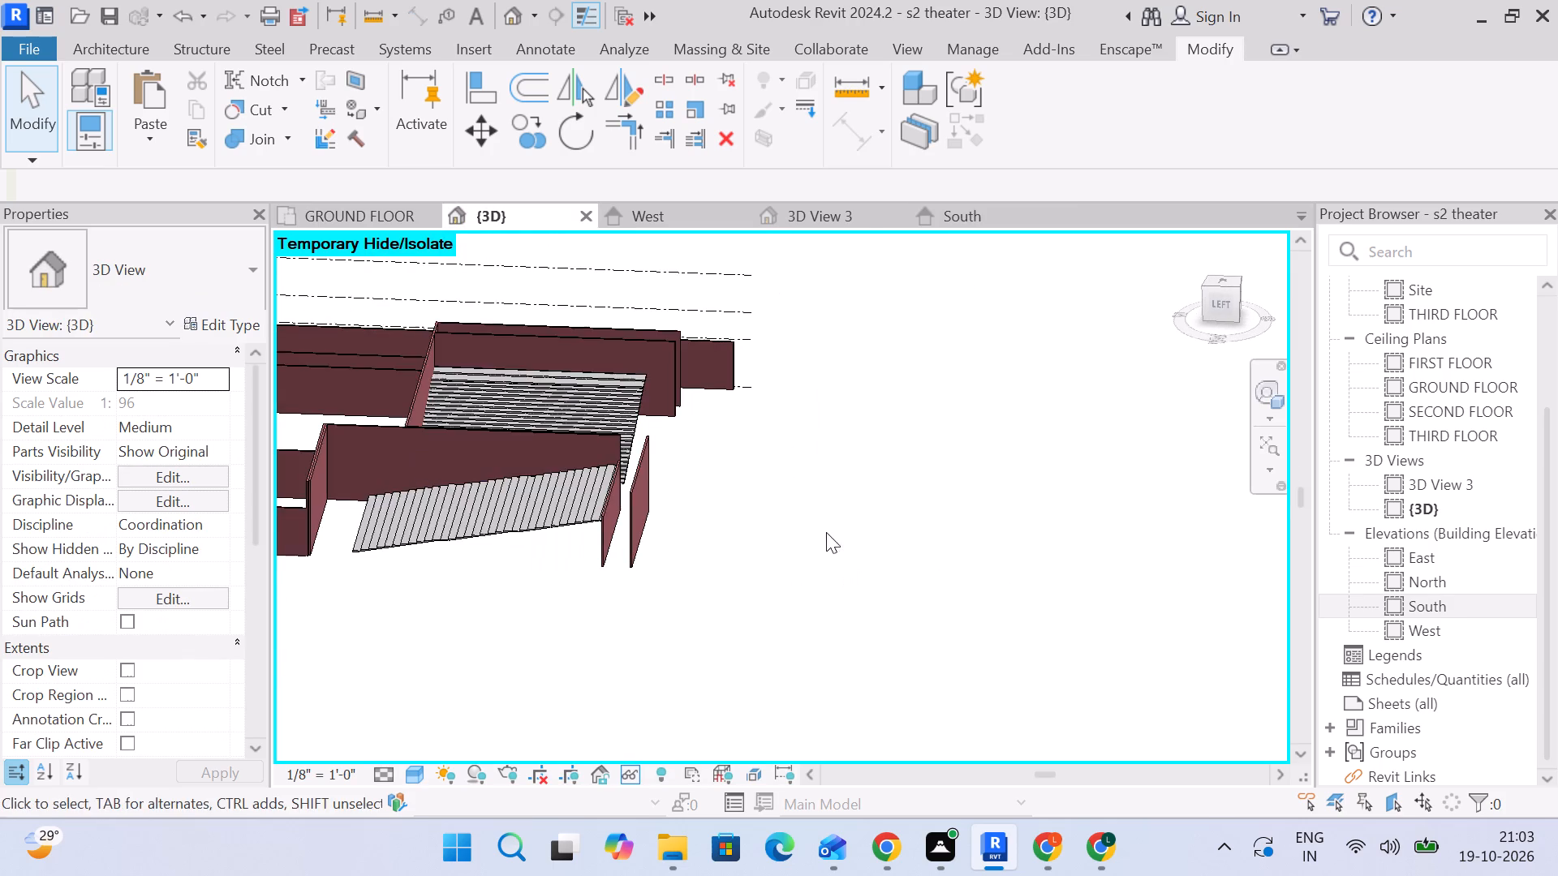
pyautogui.scroll(4, 616, 459)
pyautogui.keyDown('shift'); pyautogui.moveTo(849, 440); pyautogui.dragTo(741, 496, button='middle'); pyautogui.keyUp('shift')
pyautogui.scroll(-3, 708, 505)
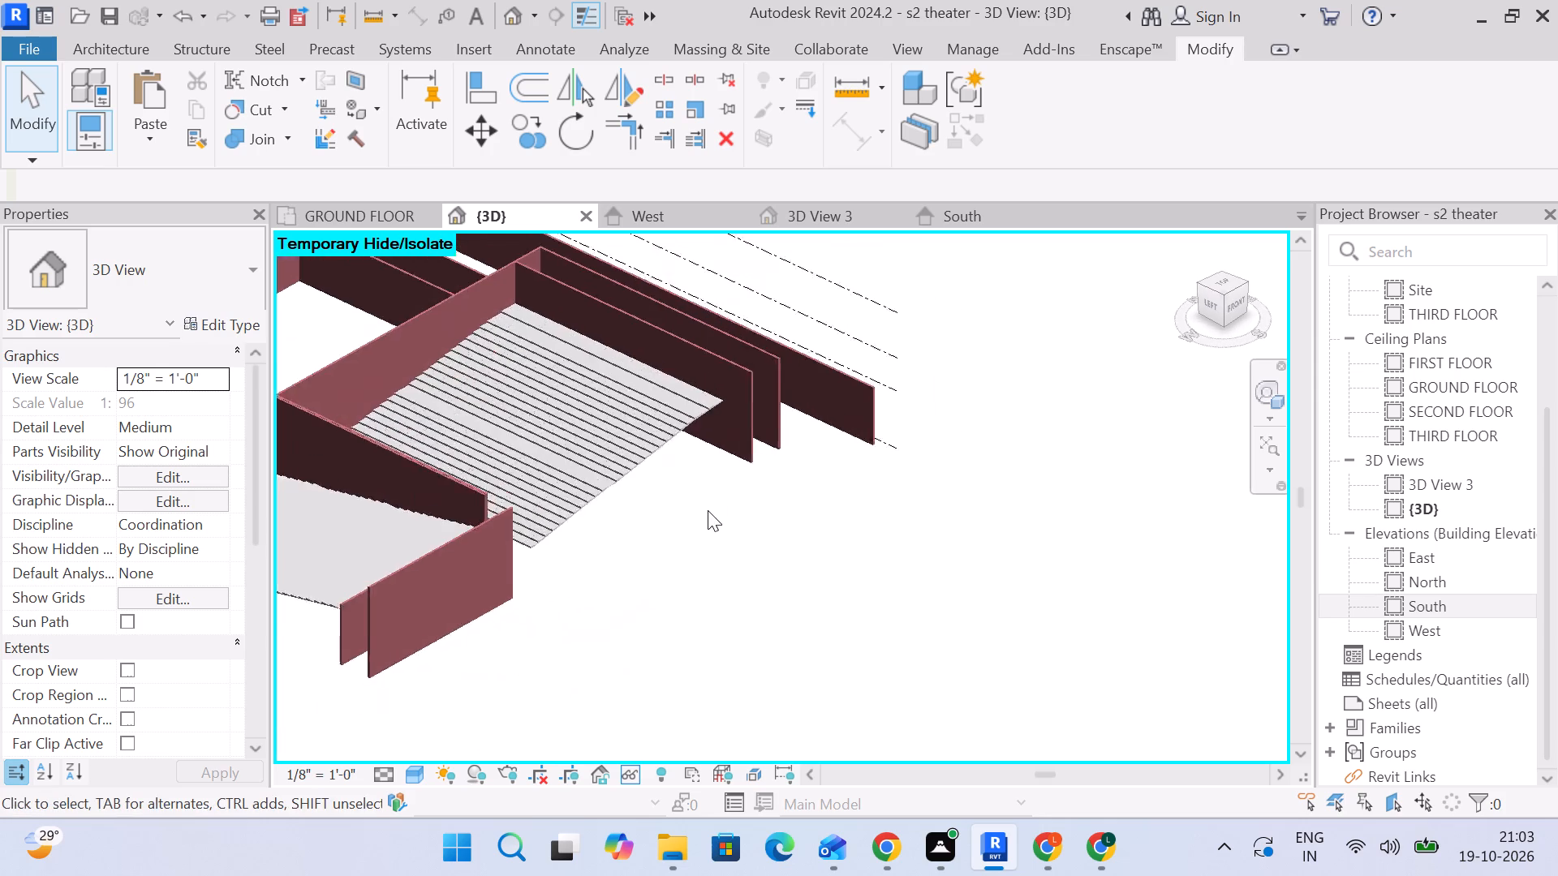
pyautogui.moveTo(708, 512); pyautogui.dragTo(919, 470, button='middle')
pyautogui.scroll(4, 885, 470)
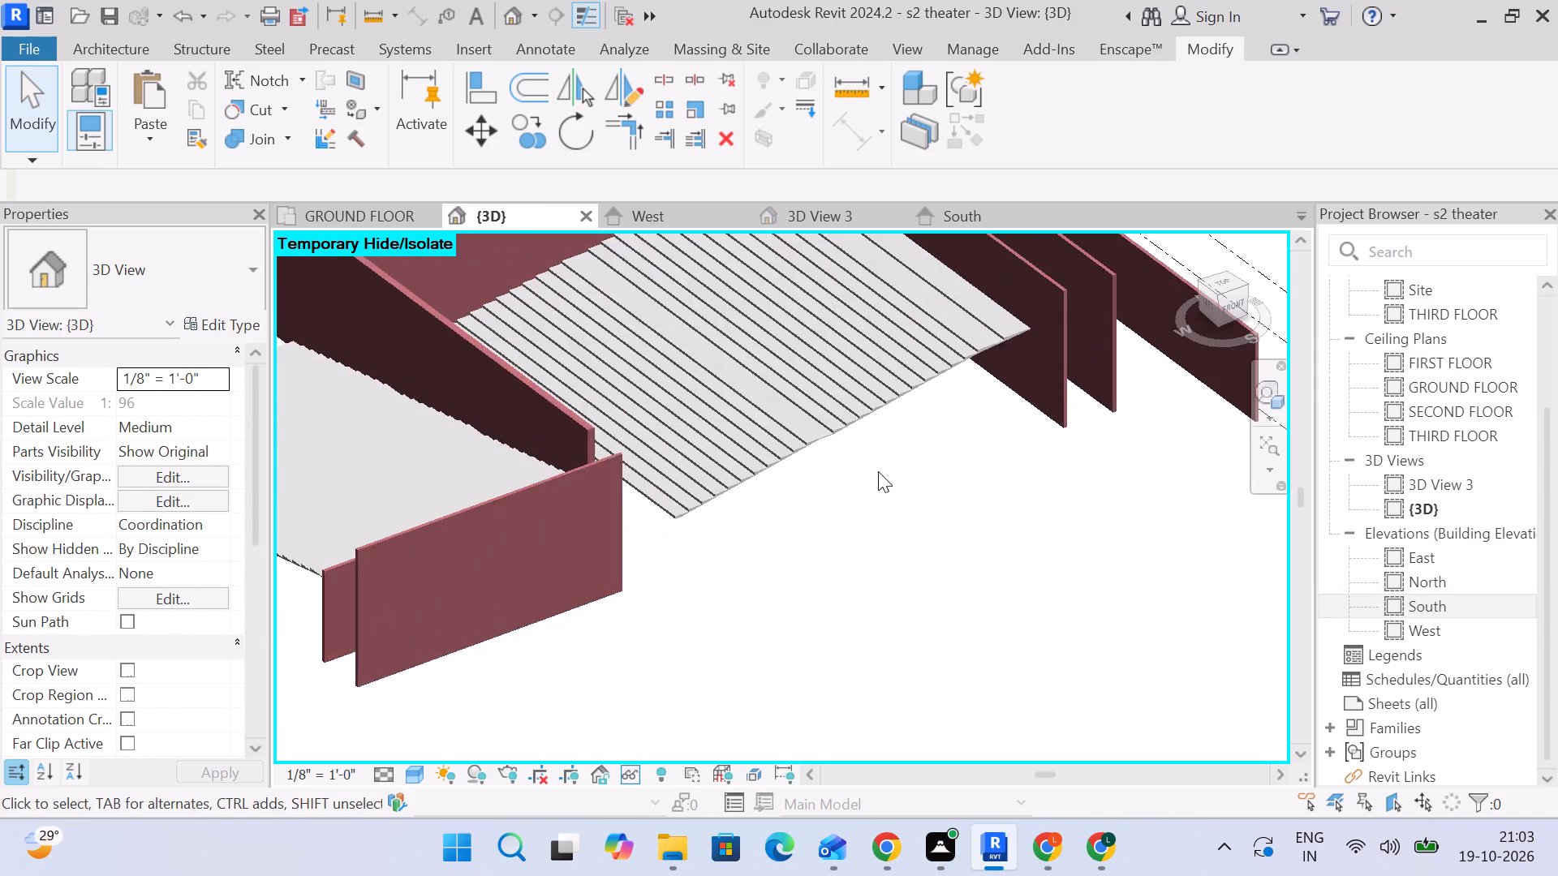
pyautogui.scroll(4, 805, 487)
pyautogui.keyDown('shift'); pyautogui.moveTo(930, 523); pyautogui.dragTo(853, 403, button='middle'); pyautogui.keyUp('shift')
pyautogui.keyDown('shift'); pyautogui.scroll(1, 930, 523); pyautogui.keyUp('shift')
pyautogui.scroll(-3, 852, 398)
pyautogui.moveTo(847, 434); pyautogui.dragTo(847, 600, button='middle')
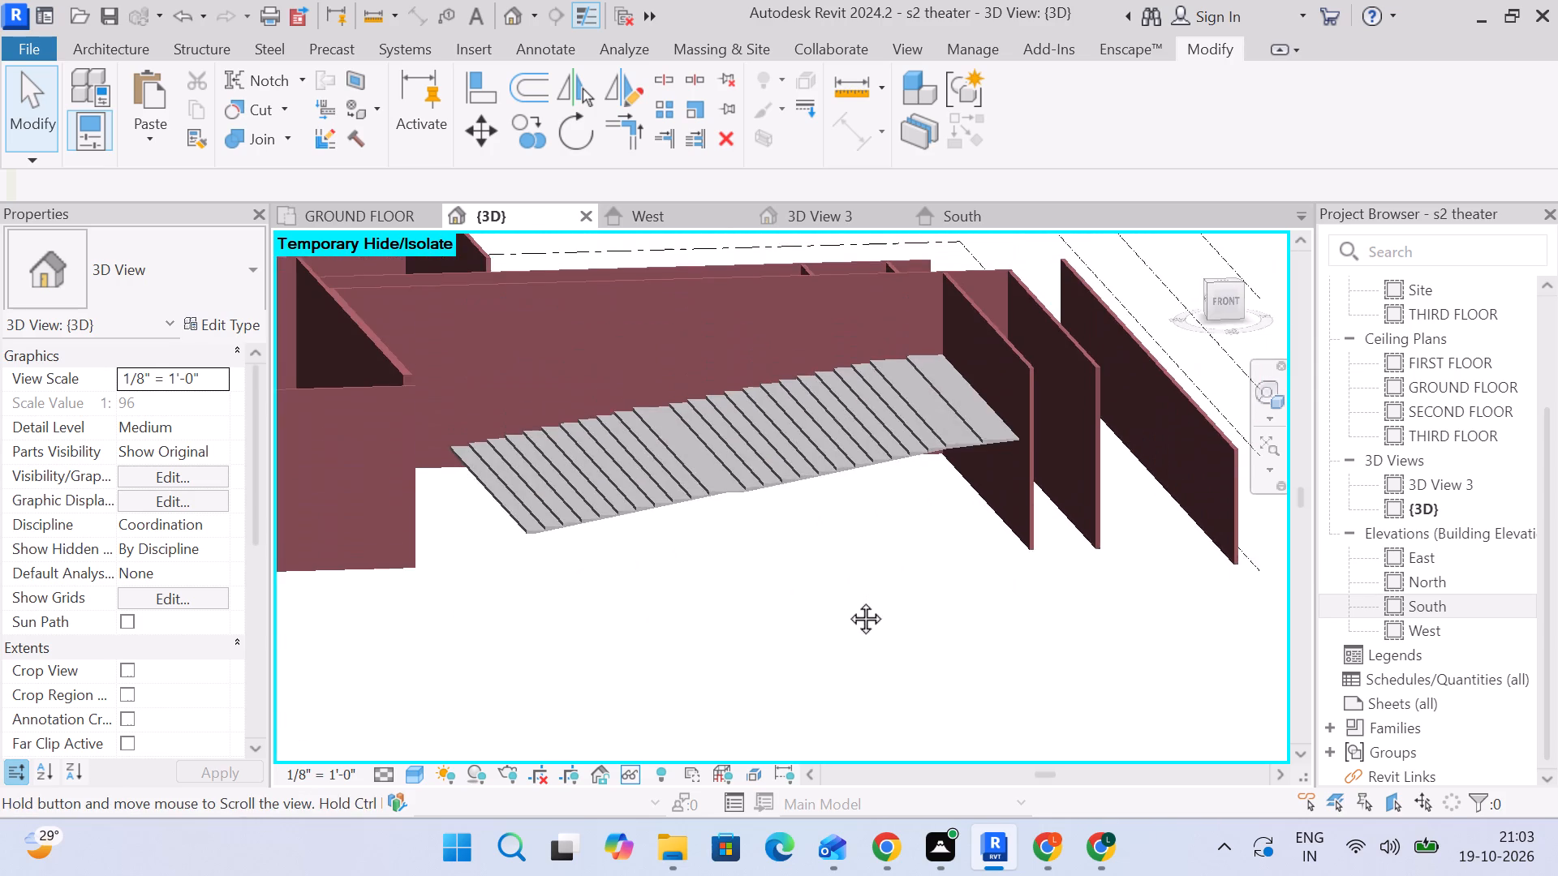
pyautogui.moveTo(847, 600); pyautogui.dragTo(678, 656, button='middle')
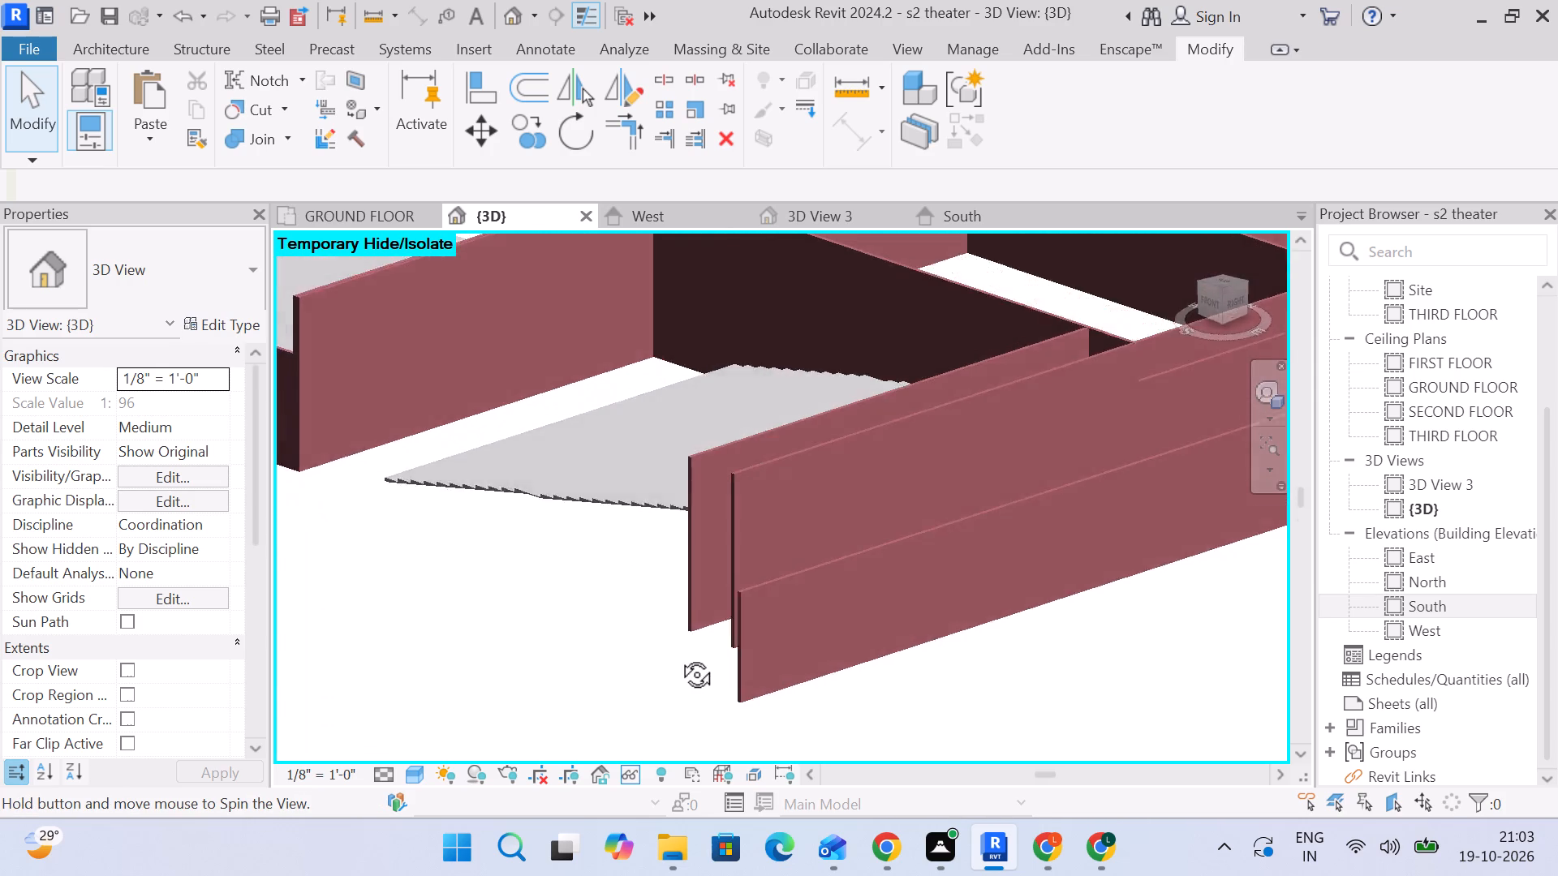
pyautogui.moveTo(678, 656); pyautogui.dragTo(1051, 631, button='middle')
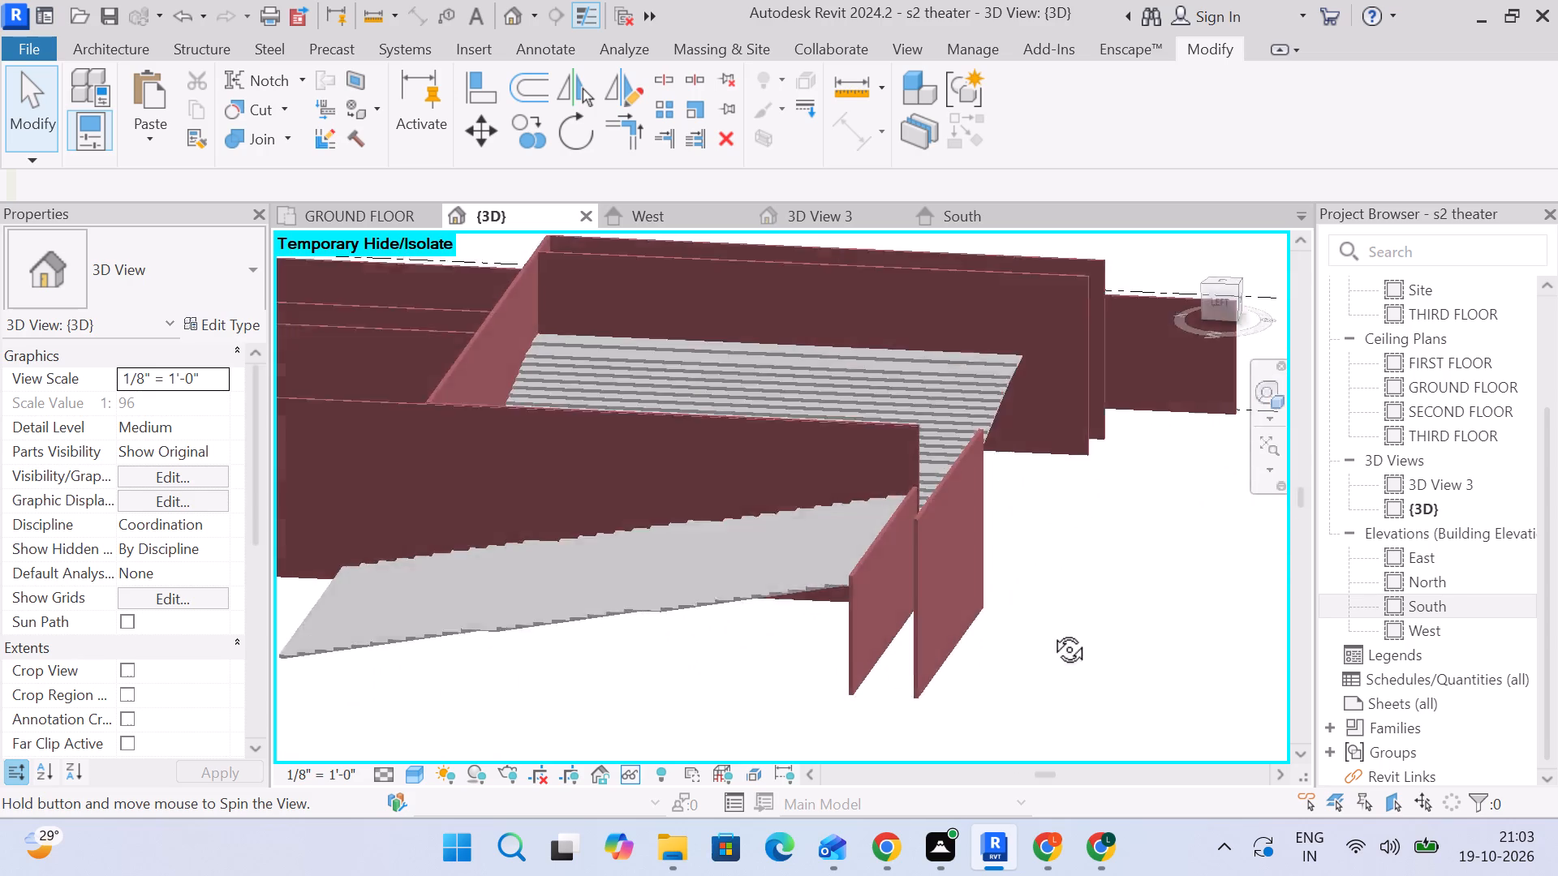
pyautogui.moveTo(1051, 631); pyautogui.dragTo(987, 653, button='middle')
pyautogui.scroll(-4, 949, 614)
pyautogui.moveTo(941, 613); pyautogui.dragTo(774, 469, button='middle')
# Reset the temporary hide/isolate in the {3D} view and in the West and South elevations.
pyautogui.click(630, 768)
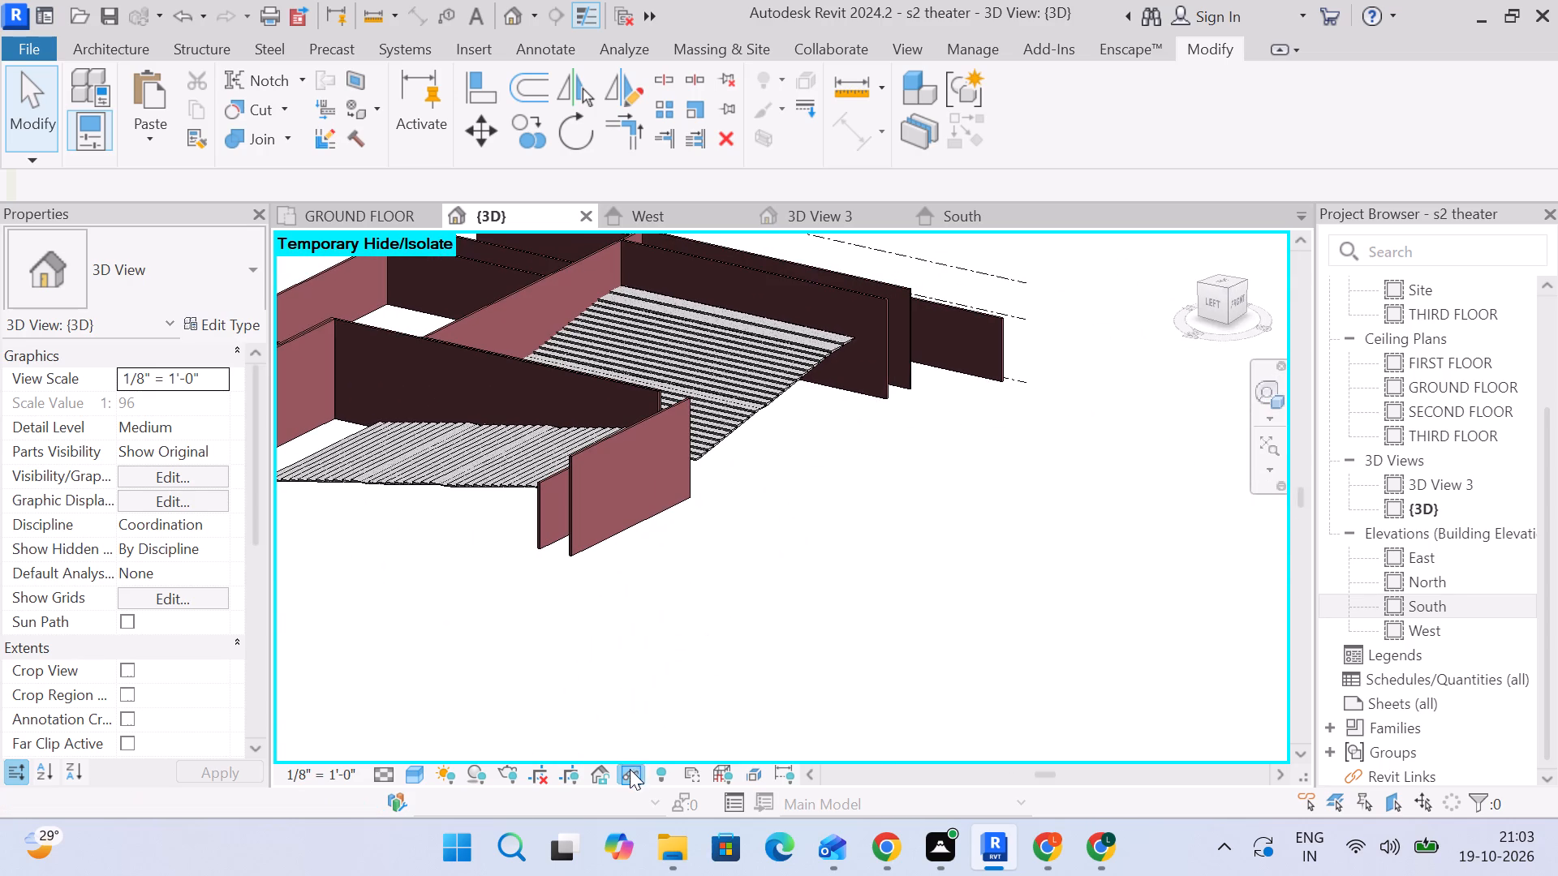
pyautogui.click(648, 745)
pyautogui.click(828, 598)
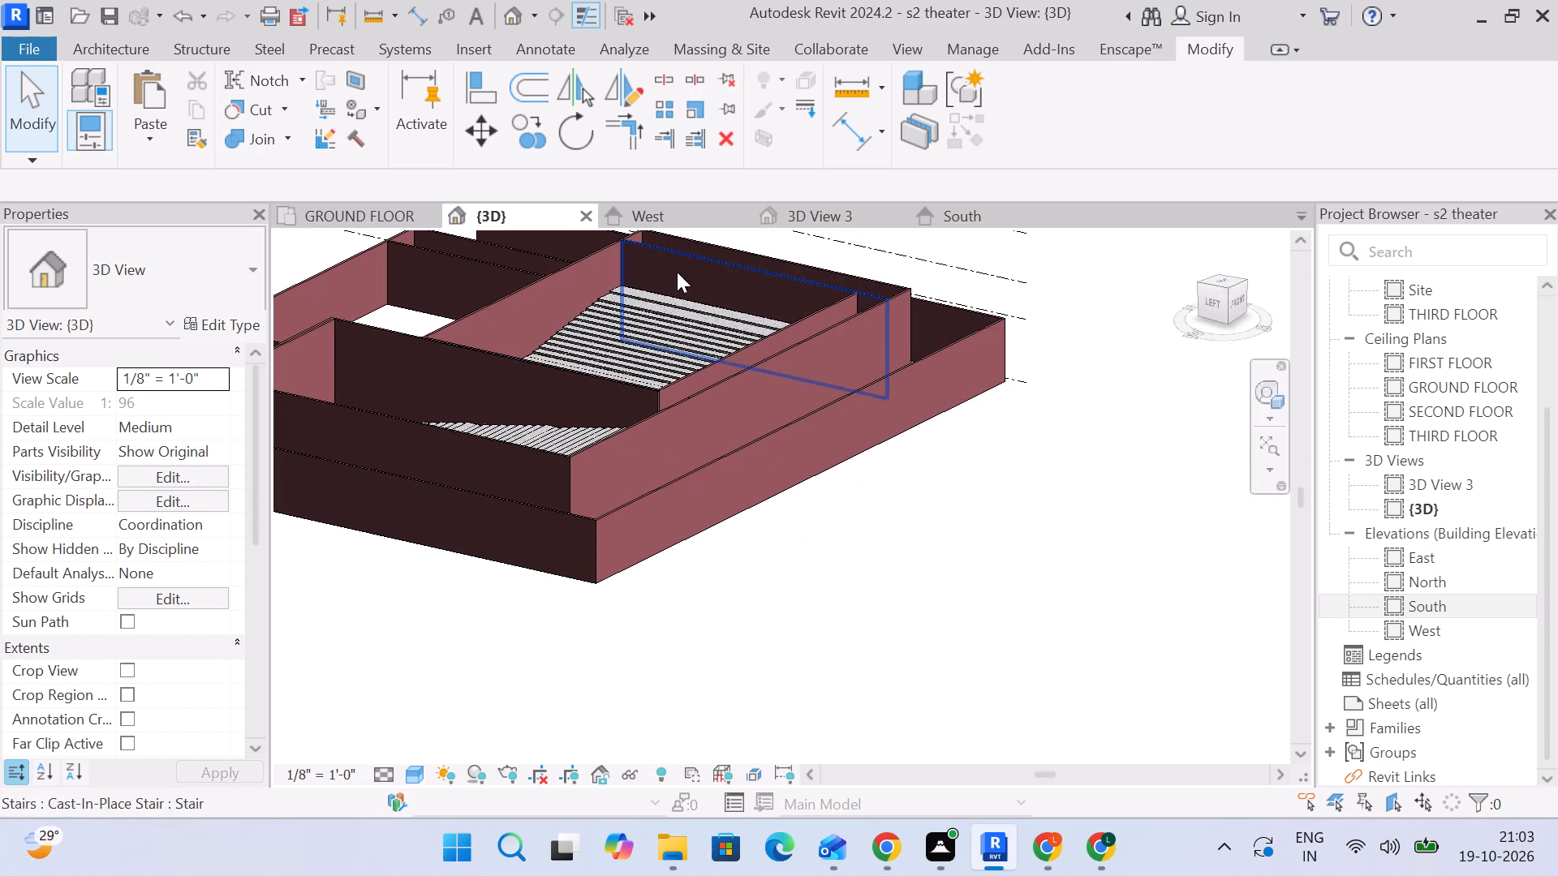
pyautogui.click(674, 214)
pyautogui.click(815, 214)
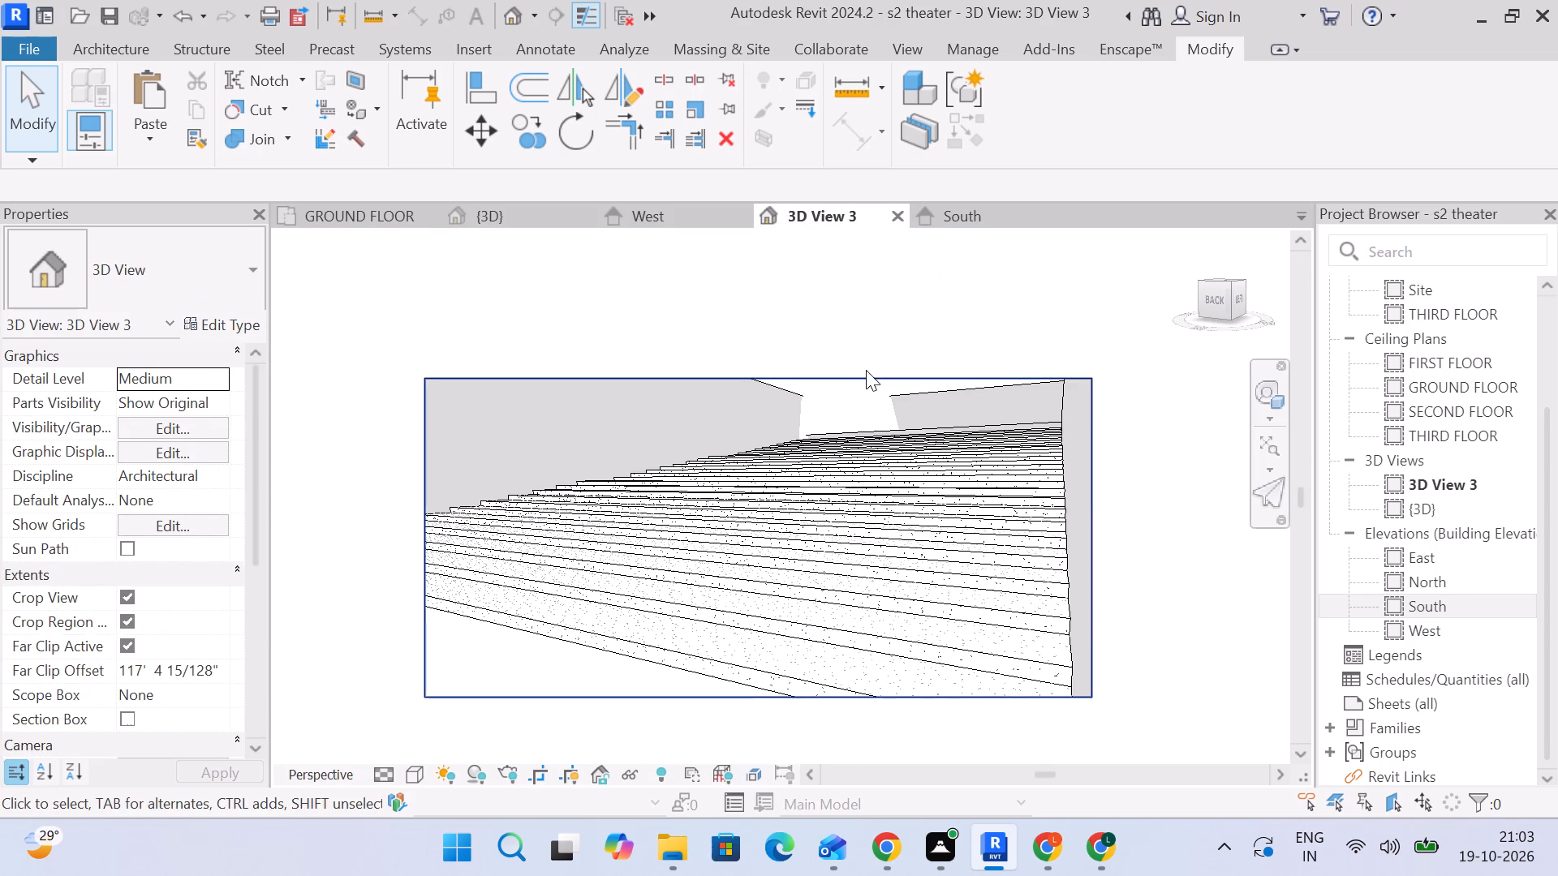
pyautogui.click(691, 209)
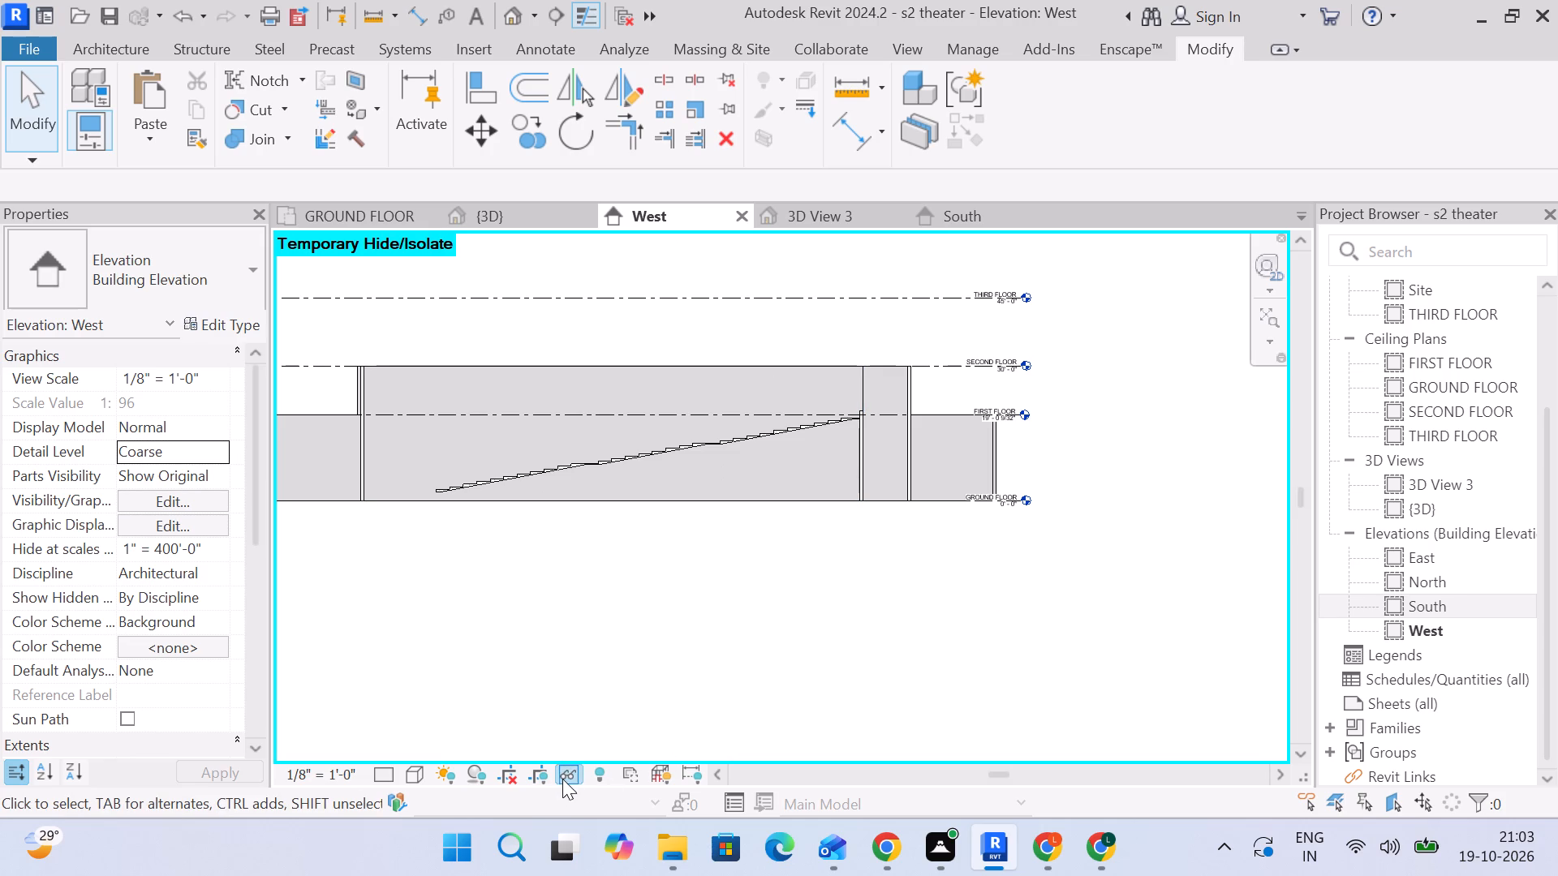
pyautogui.click(567, 774)
pyautogui.click(586, 745)
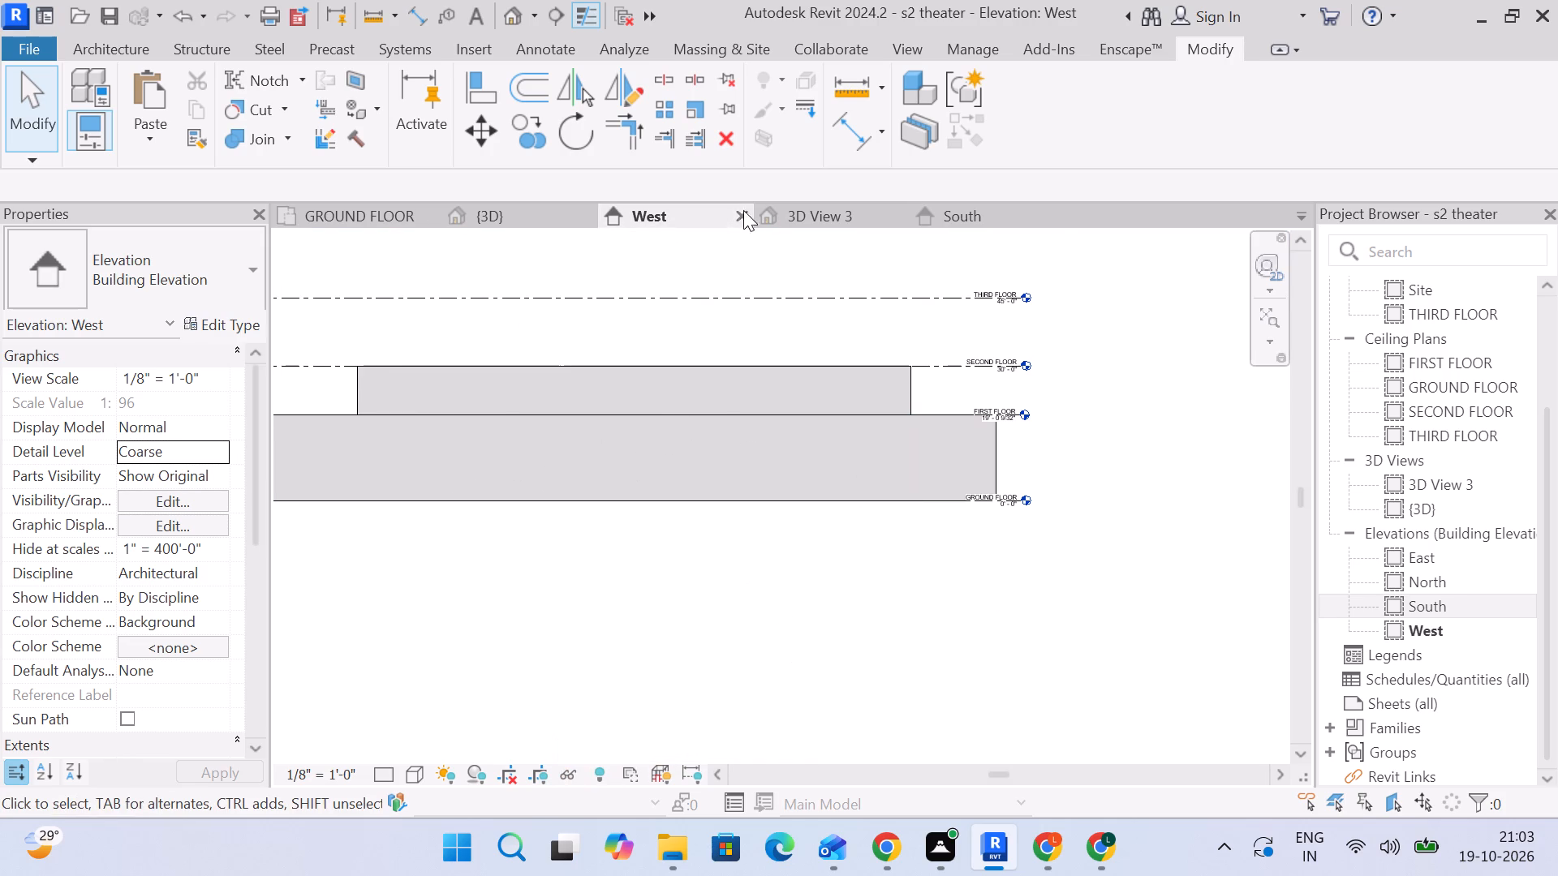
pyautogui.click(958, 216)
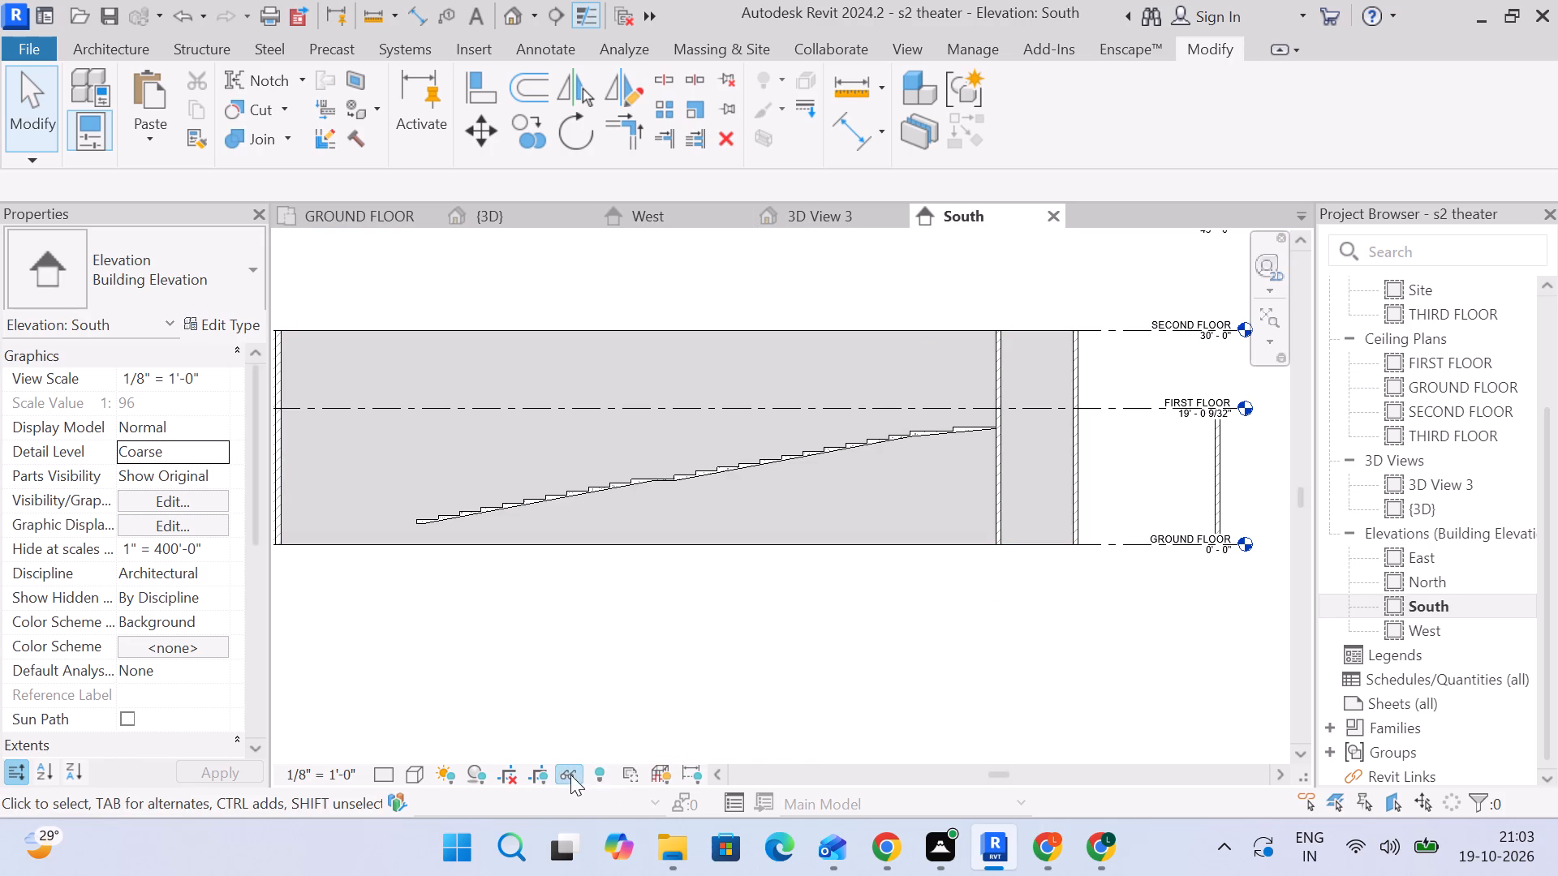
pyautogui.click(570, 775)
pyautogui.doubleClick(609, 745)
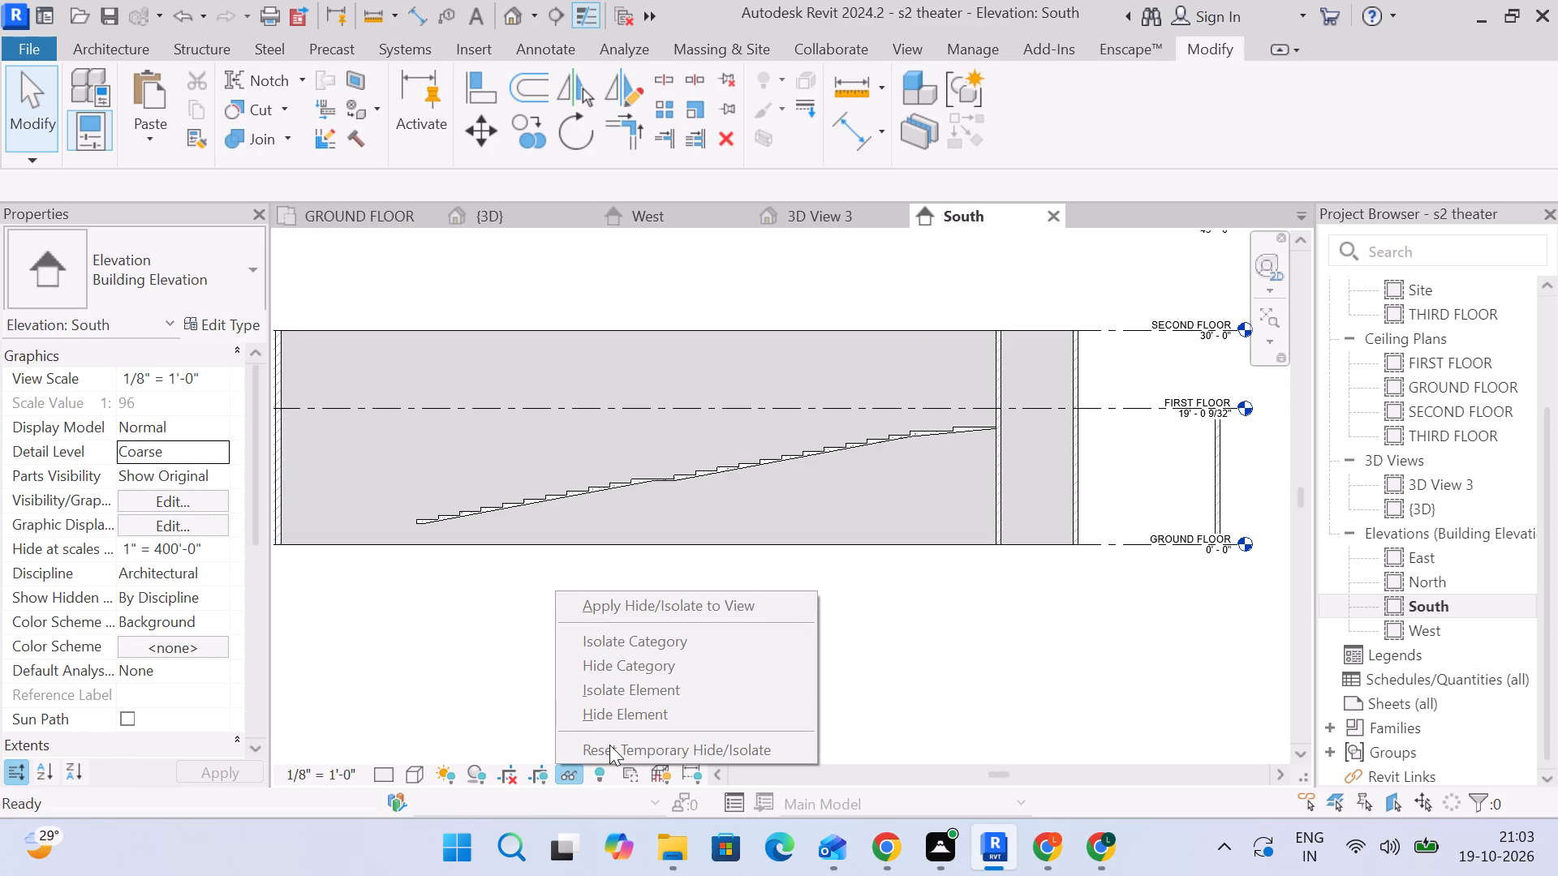
pyautogui.click(992, 612)
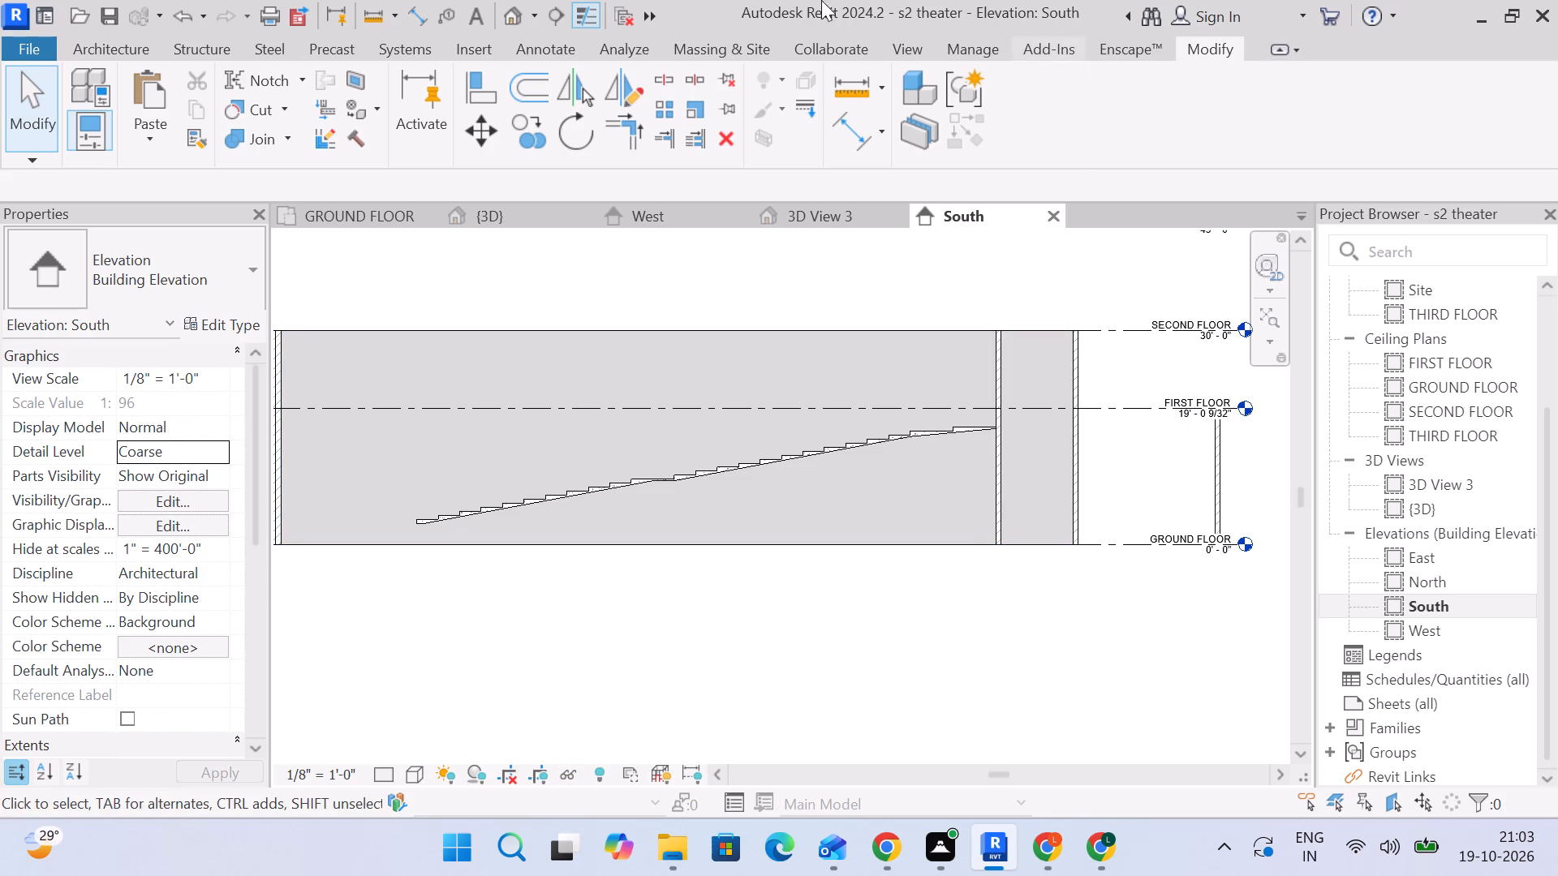
# Examine the walls enclosing both screens' stepped seating in {3D}, including the short wall at the end of the SCREEN 2 stair.
pyautogui.click(354, 221)
pyautogui.click(499, 214)
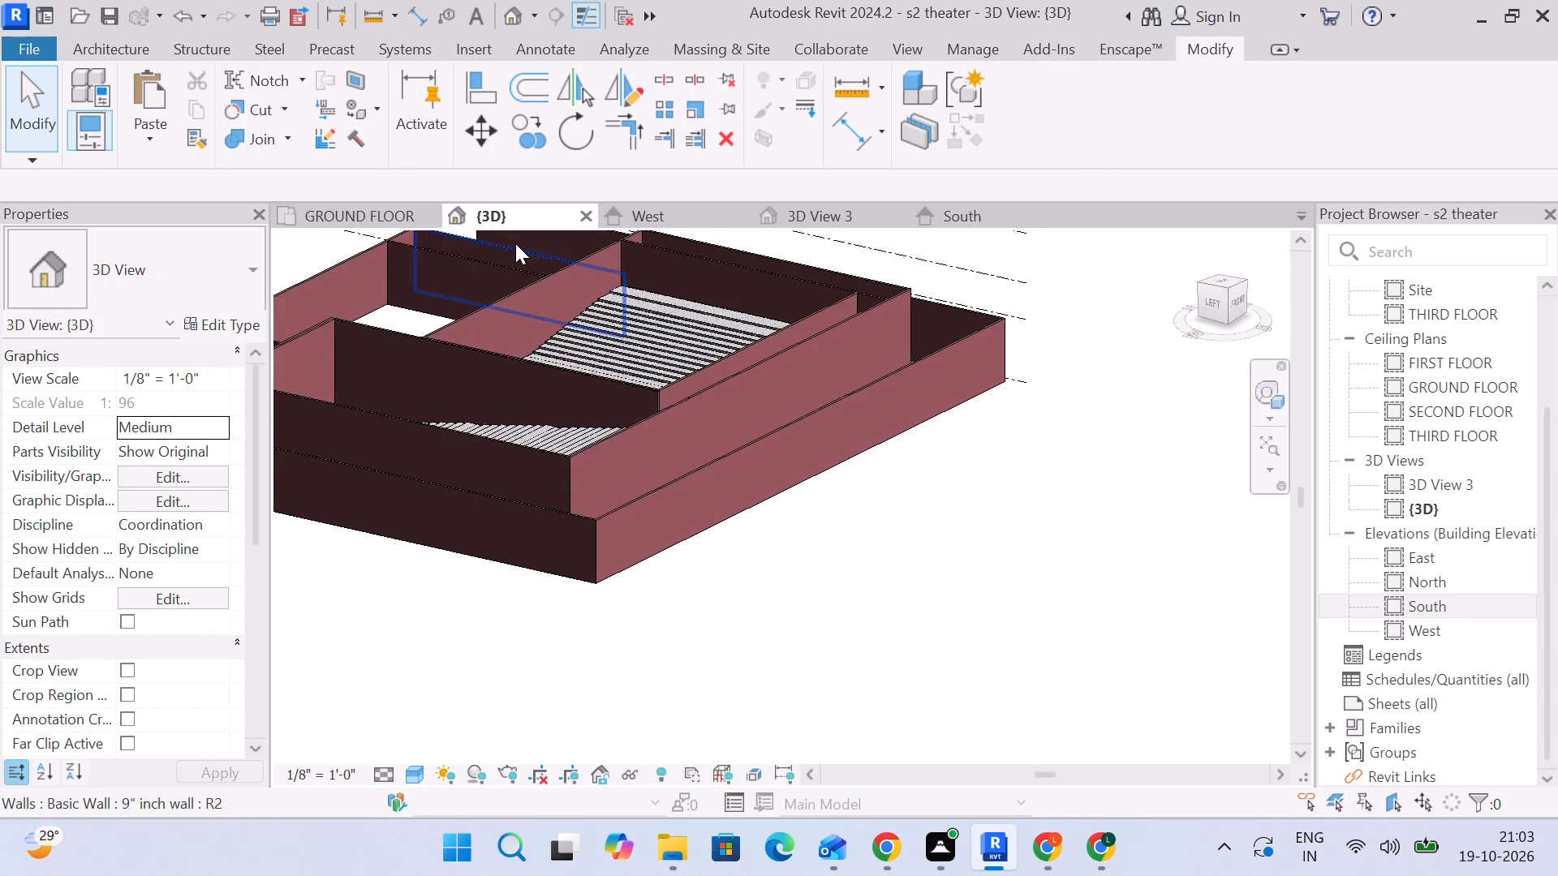
pyautogui.scroll(-4, 515, 243)
pyautogui.moveTo(617, 448); pyautogui.dragTo(914, 510, button='middle')
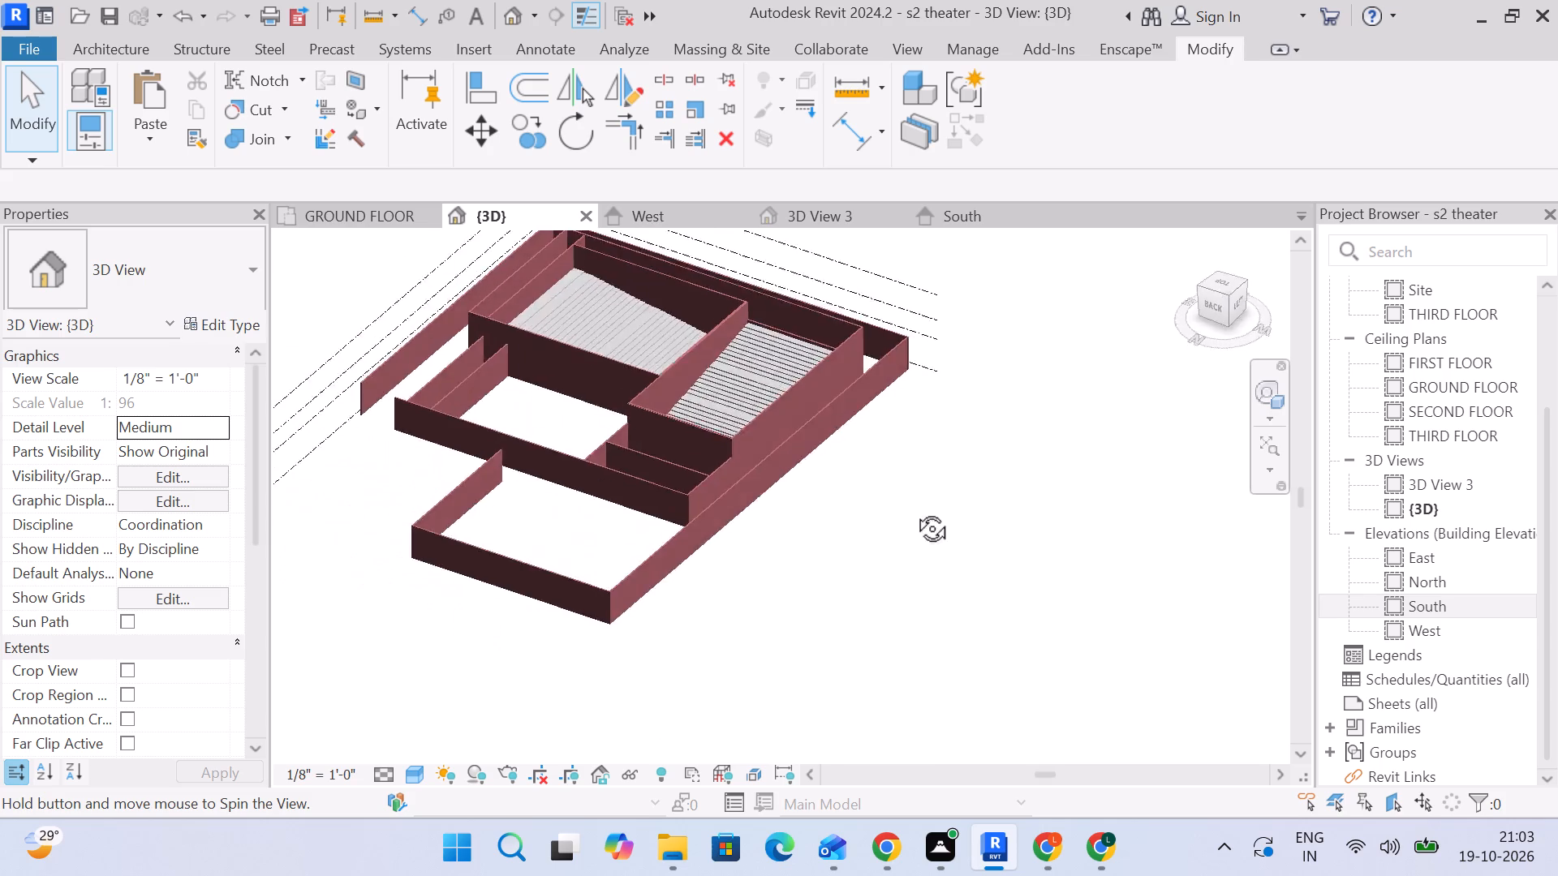
pyautogui.moveTo(914, 510); pyautogui.dragTo(880, 436, button='middle')
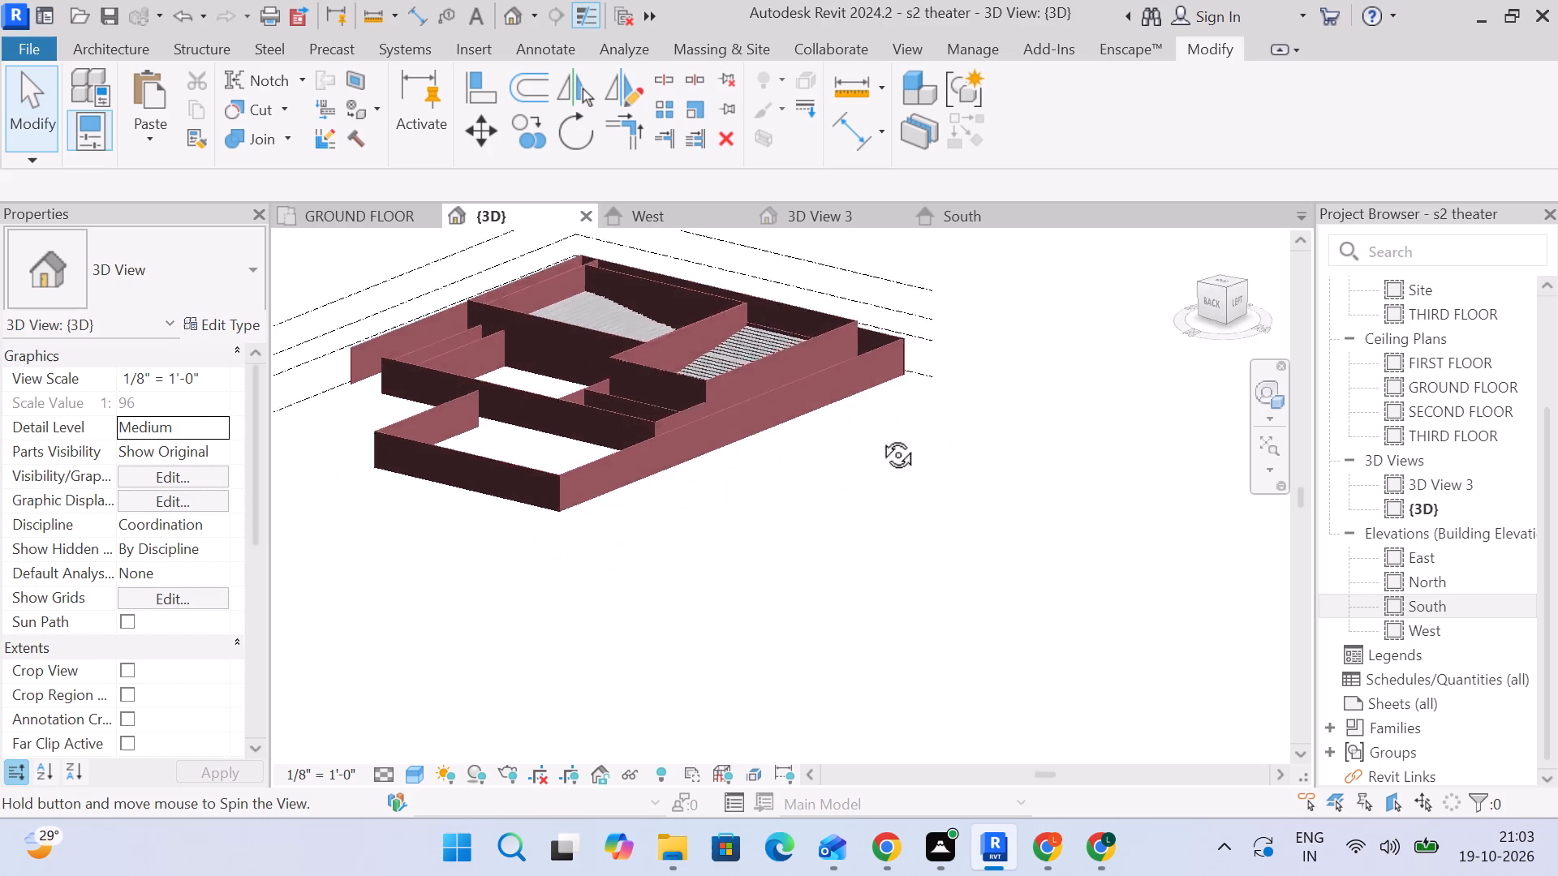
pyautogui.moveTo(880, 436); pyautogui.dragTo(1156, 497, button='middle')
pyautogui.scroll(4, 584, 323)
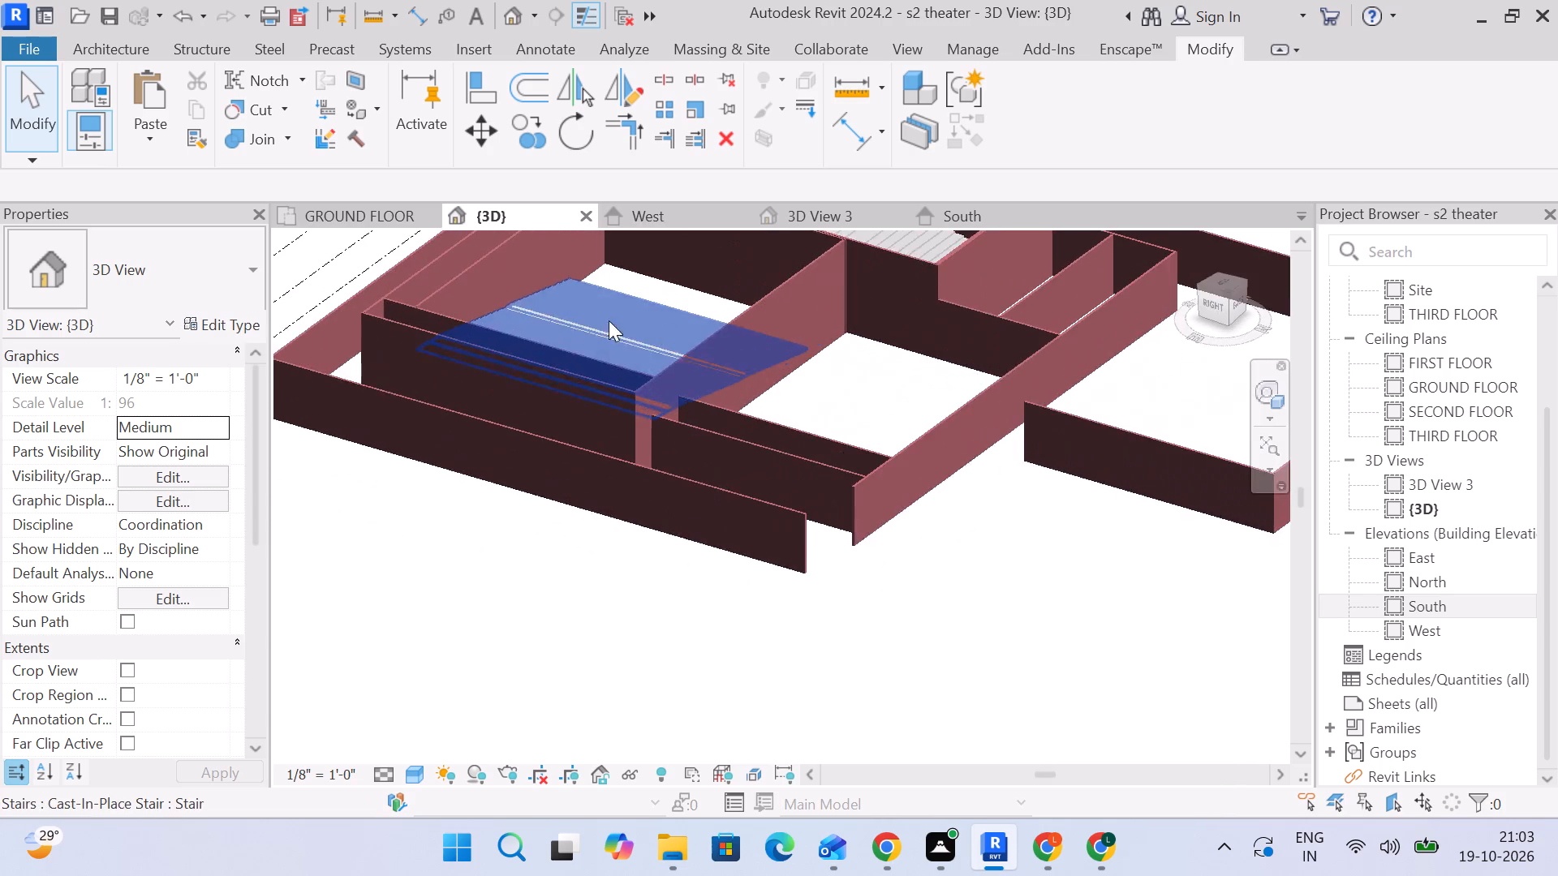
pyautogui.scroll(1, 784, 294)
pyautogui.moveTo(784, 295); pyautogui.dragTo(876, 453, button='middle')
pyautogui.scroll(8, 308, 401)
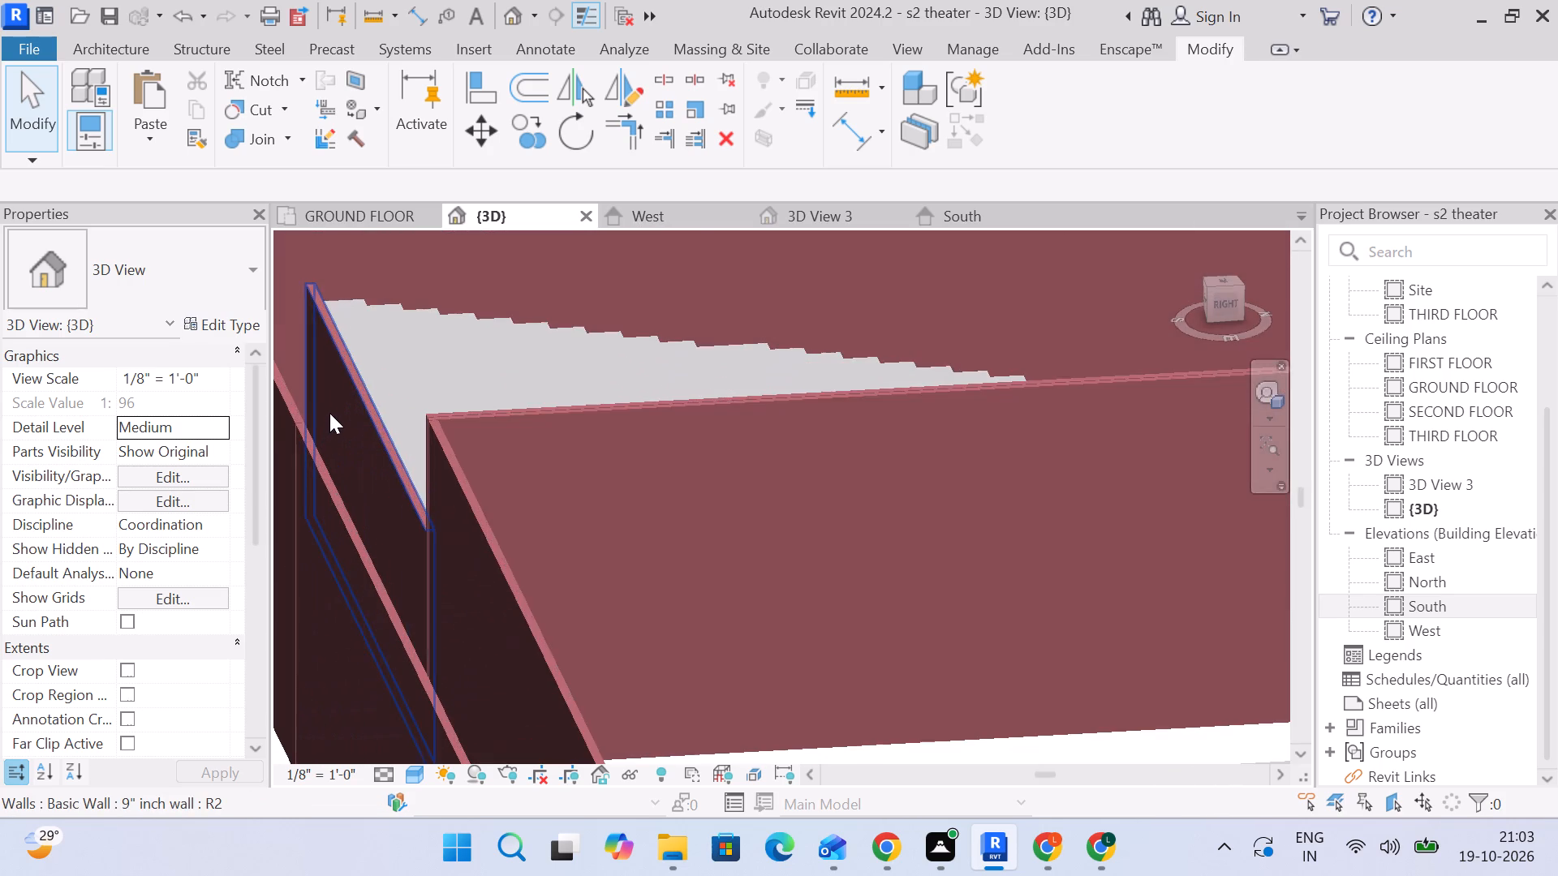
pyautogui.click(351, 405)
pyautogui.scroll(-4, 388, 376)
pyautogui.moveTo(387, 369); pyautogui.dragTo(557, 416, button='middle')
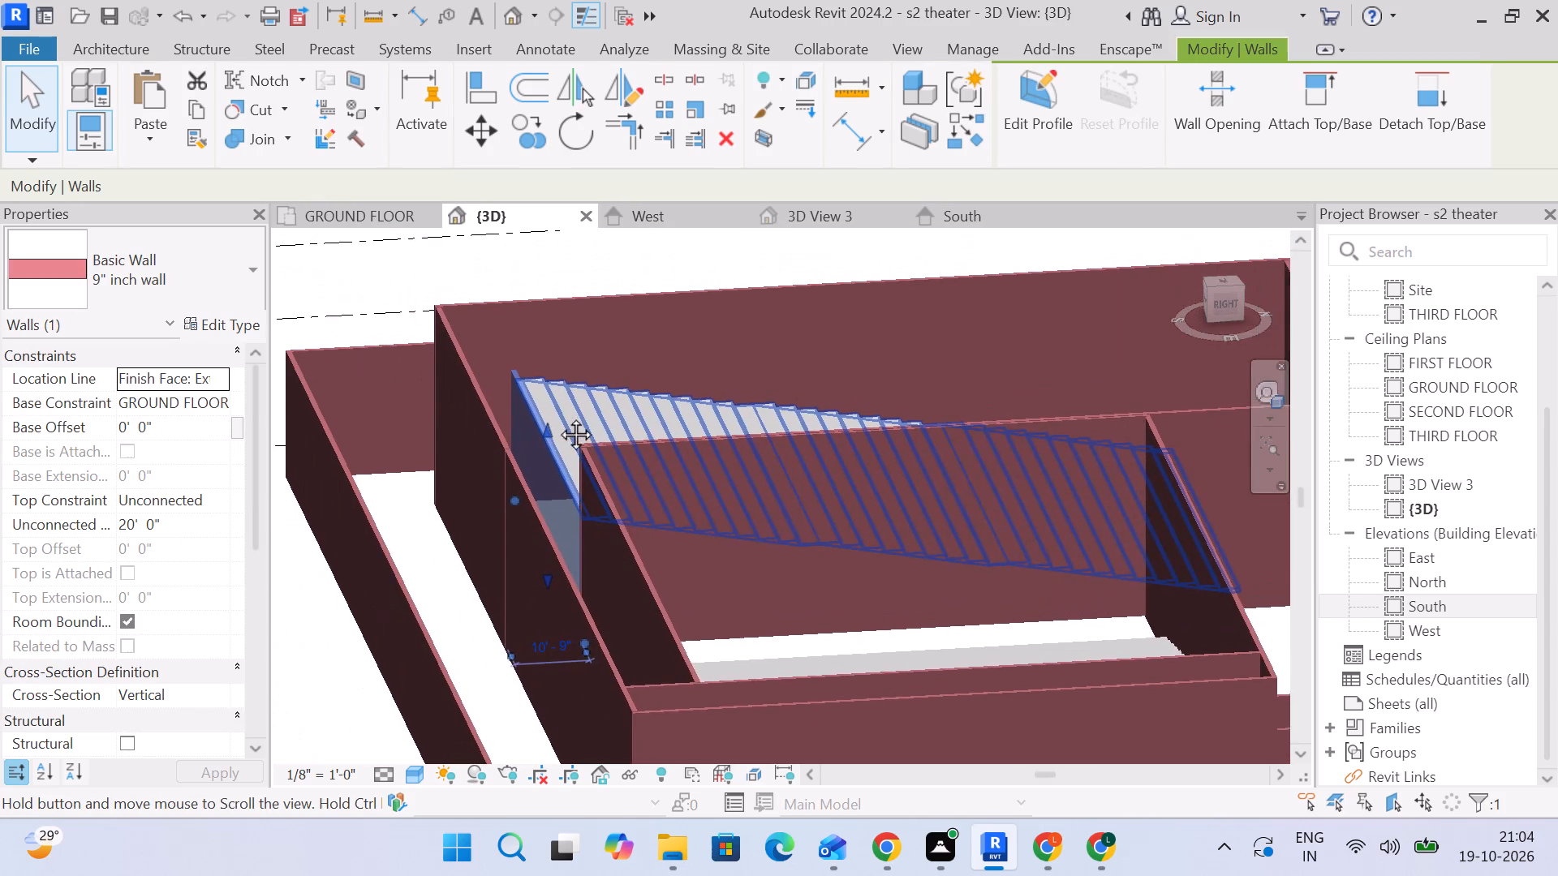
pyautogui.moveTo(557, 416); pyautogui.dragTo(1100, 515, button='middle')
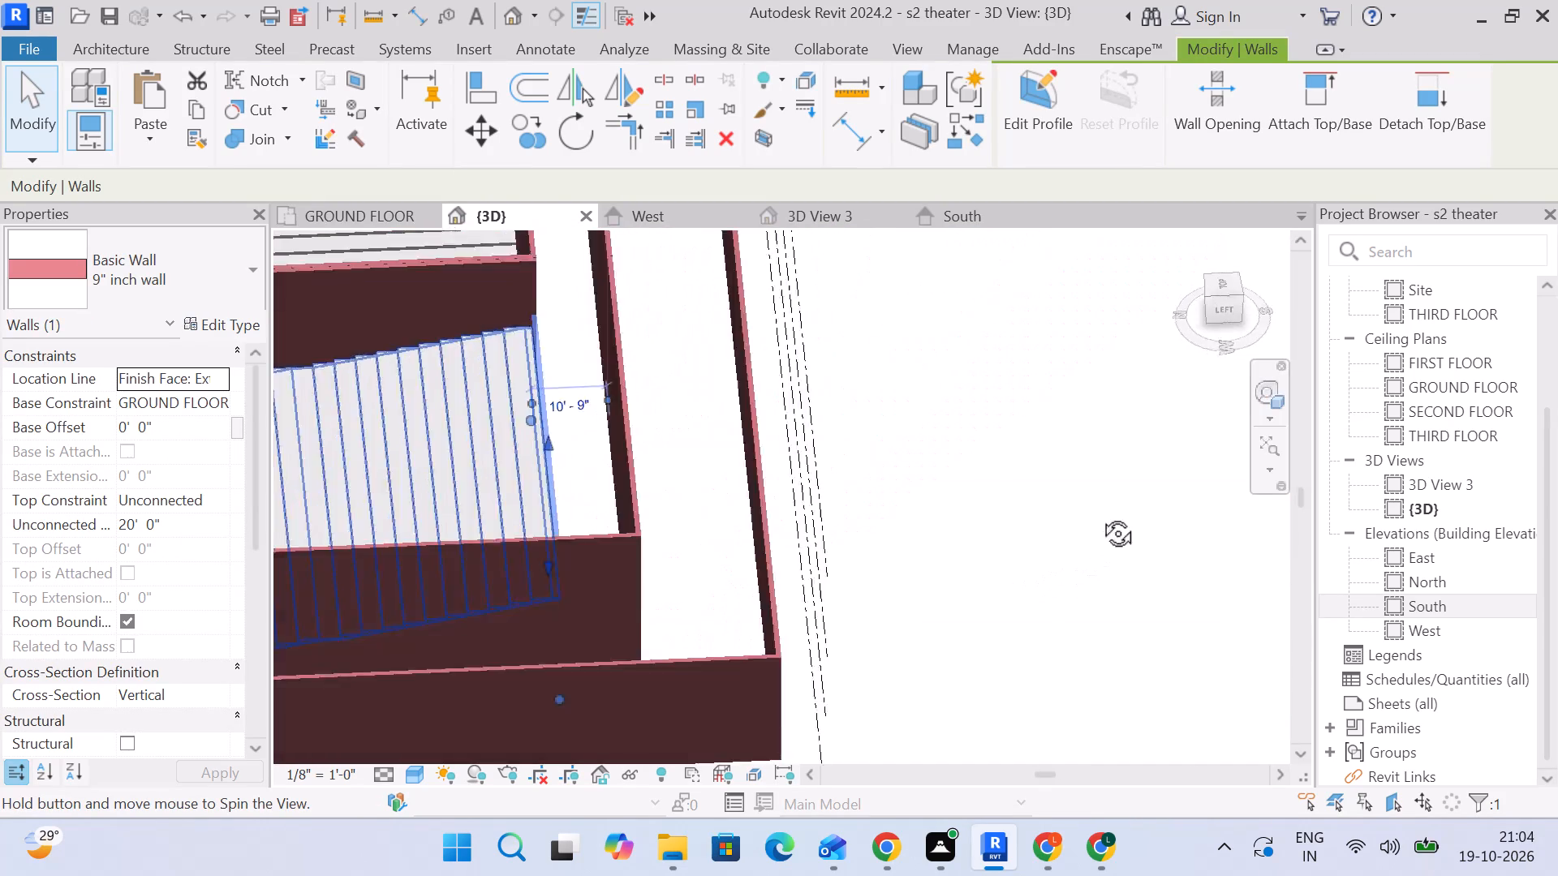
pyautogui.moveTo(1100, 515); pyautogui.dragTo(1119, 420, button='middle')
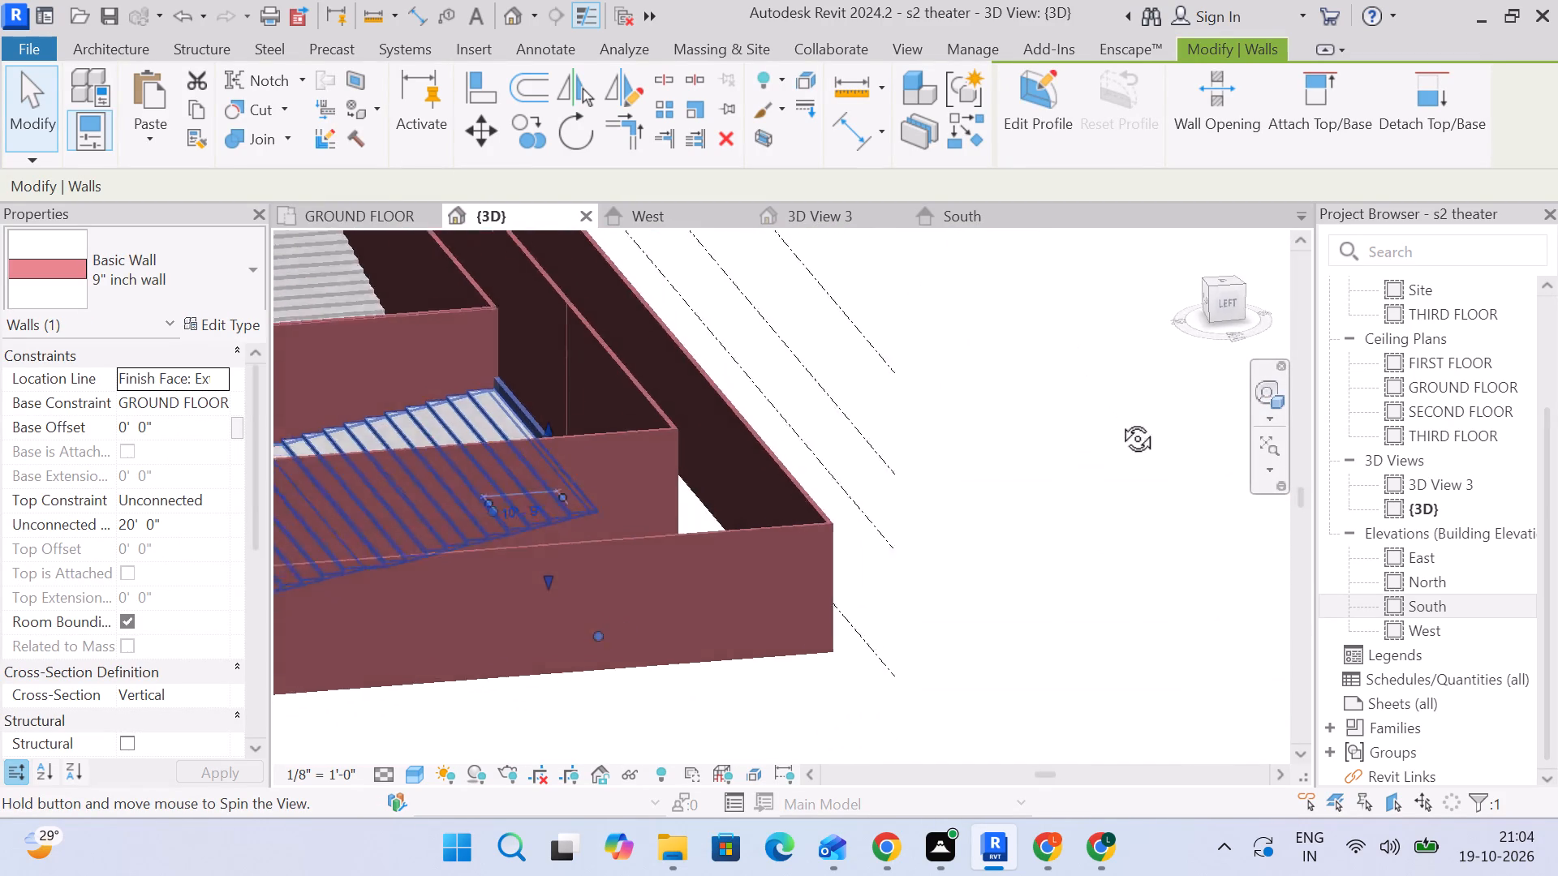
pyautogui.moveTo(1119, 420); pyautogui.dragTo(1087, 487, button='middle')
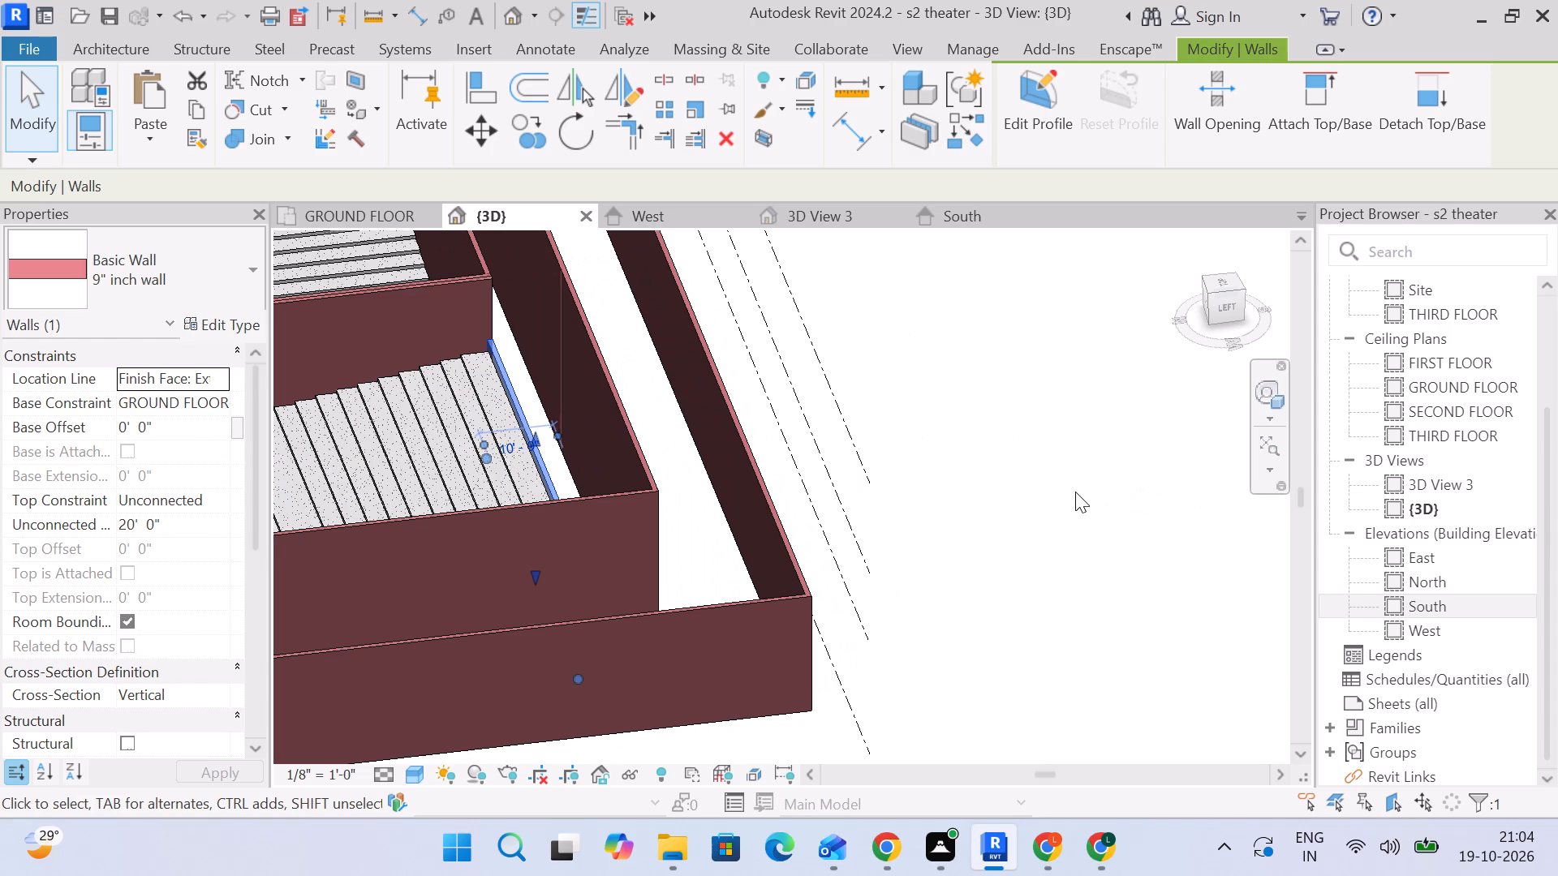
pyautogui.scroll(-2, 923, 458)
pyautogui.moveTo(933, 468); pyautogui.dragTo(1073, 415, button='middle')
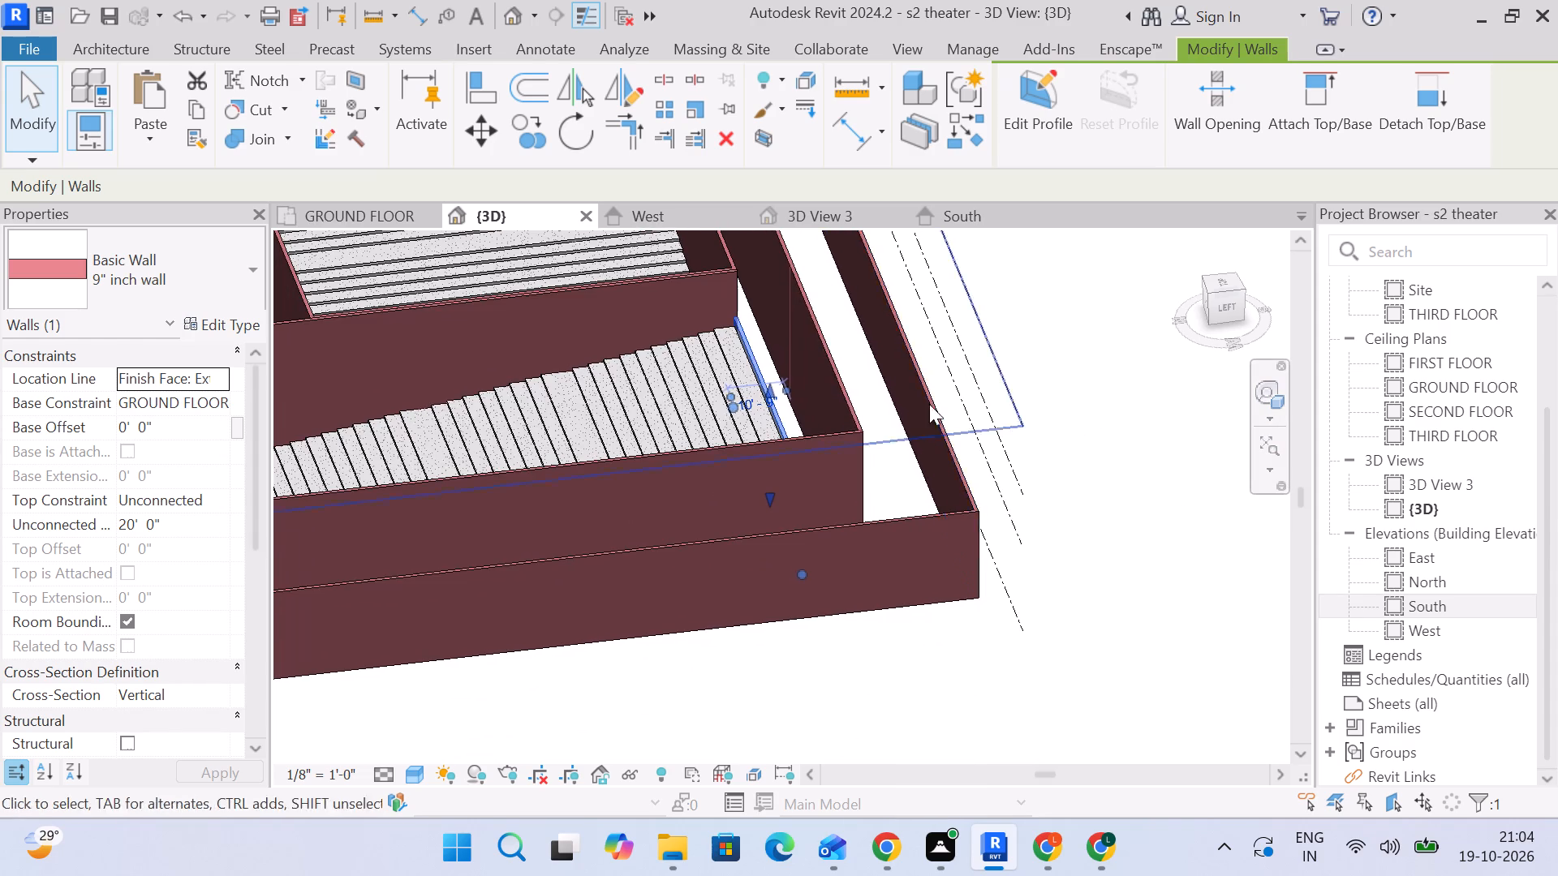
pyautogui.scroll(-1, 863, 392)
pyautogui.moveTo(870, 389); pyautogui.dragTo(895, 612, button='middle')
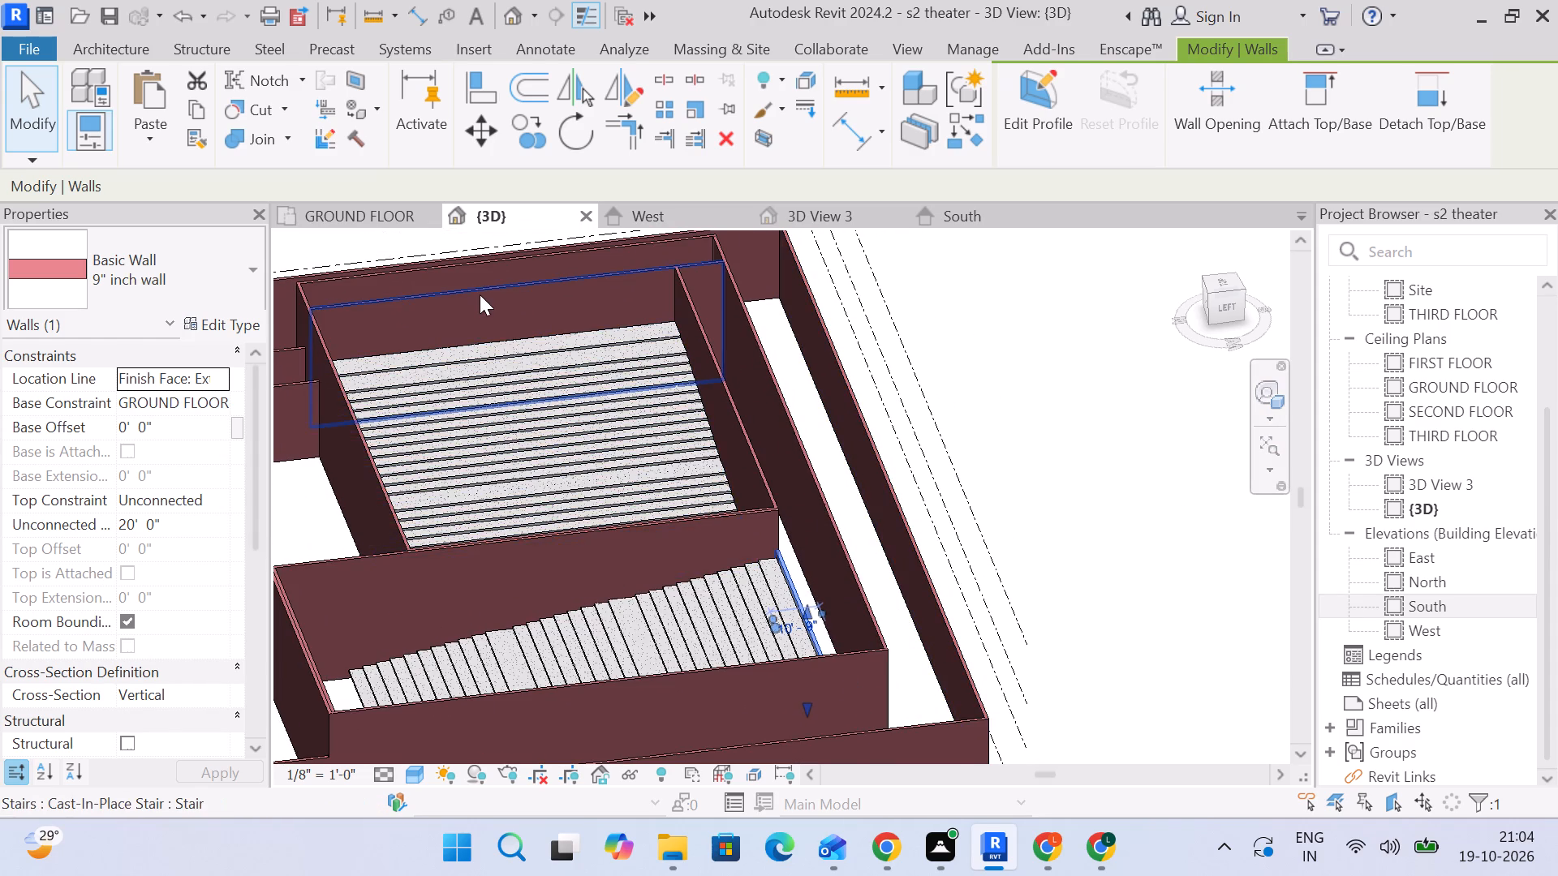
pyautogui.scroll(1, 480, 294)
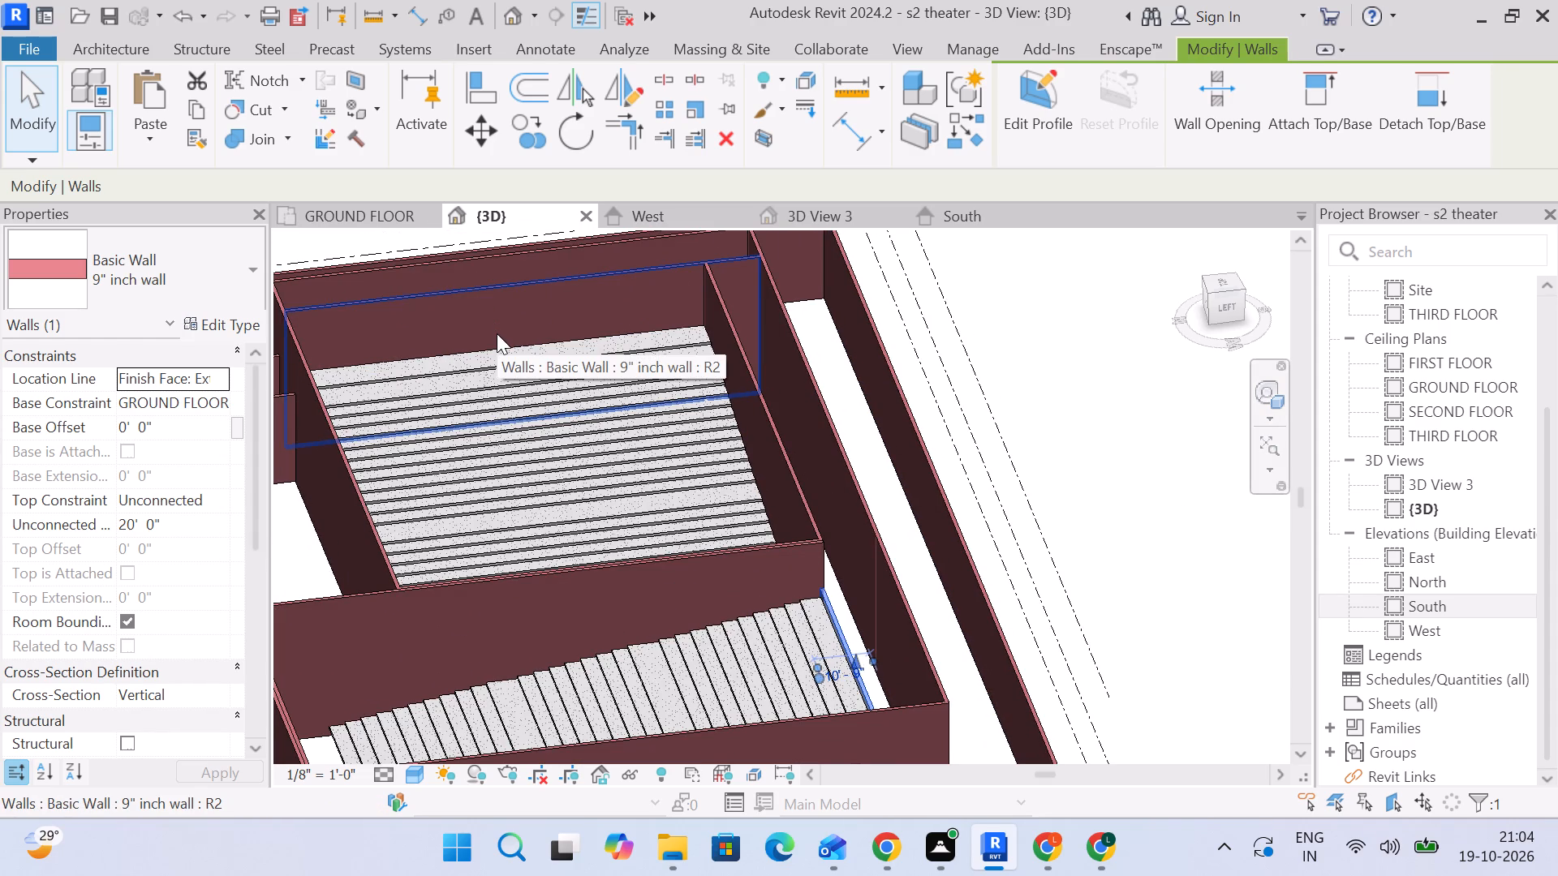
# Set the top constraint of the 9" wall behind the upper end of the SCREEN 1 stair to FIRST FLOOR.
pyautogui.click(485, 319)
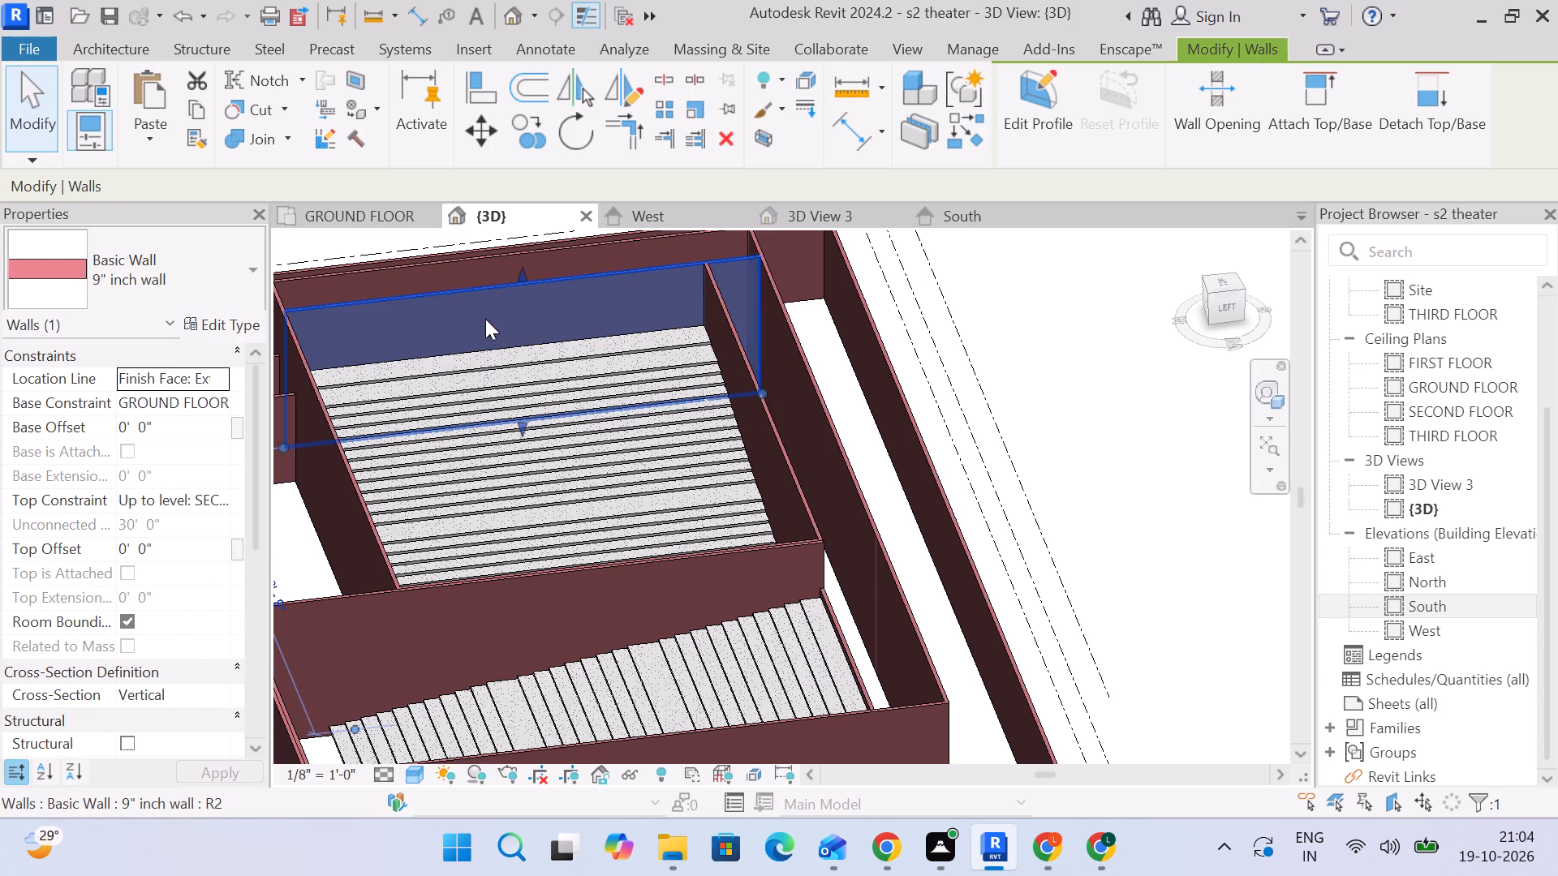
pyautogui.click(226, 503)
pyautogui.click(216, 565)
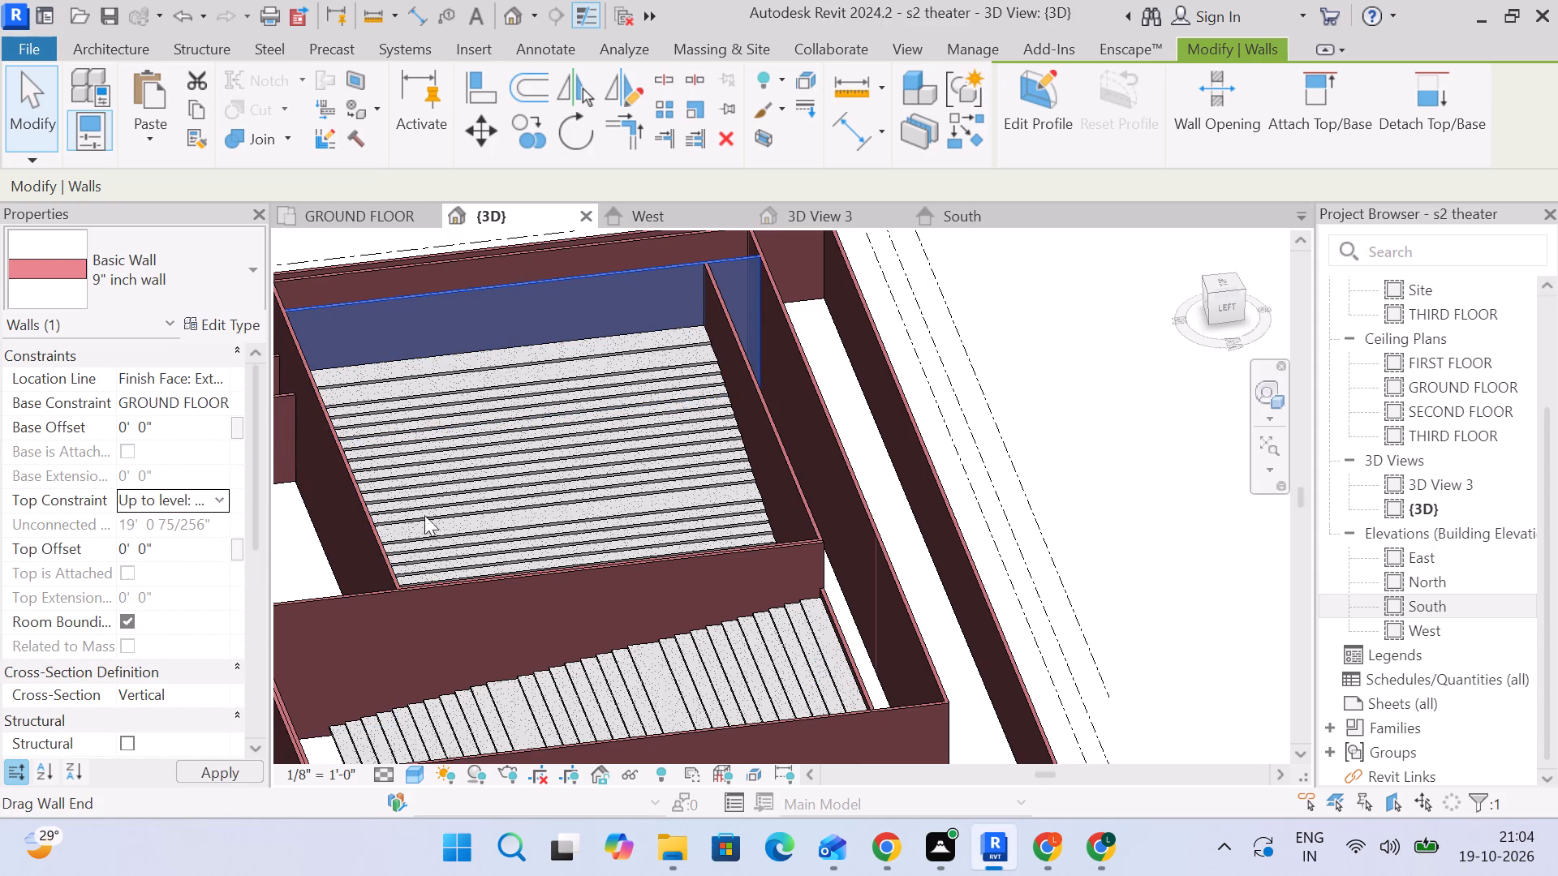
pyautogui.click(1055, 320)
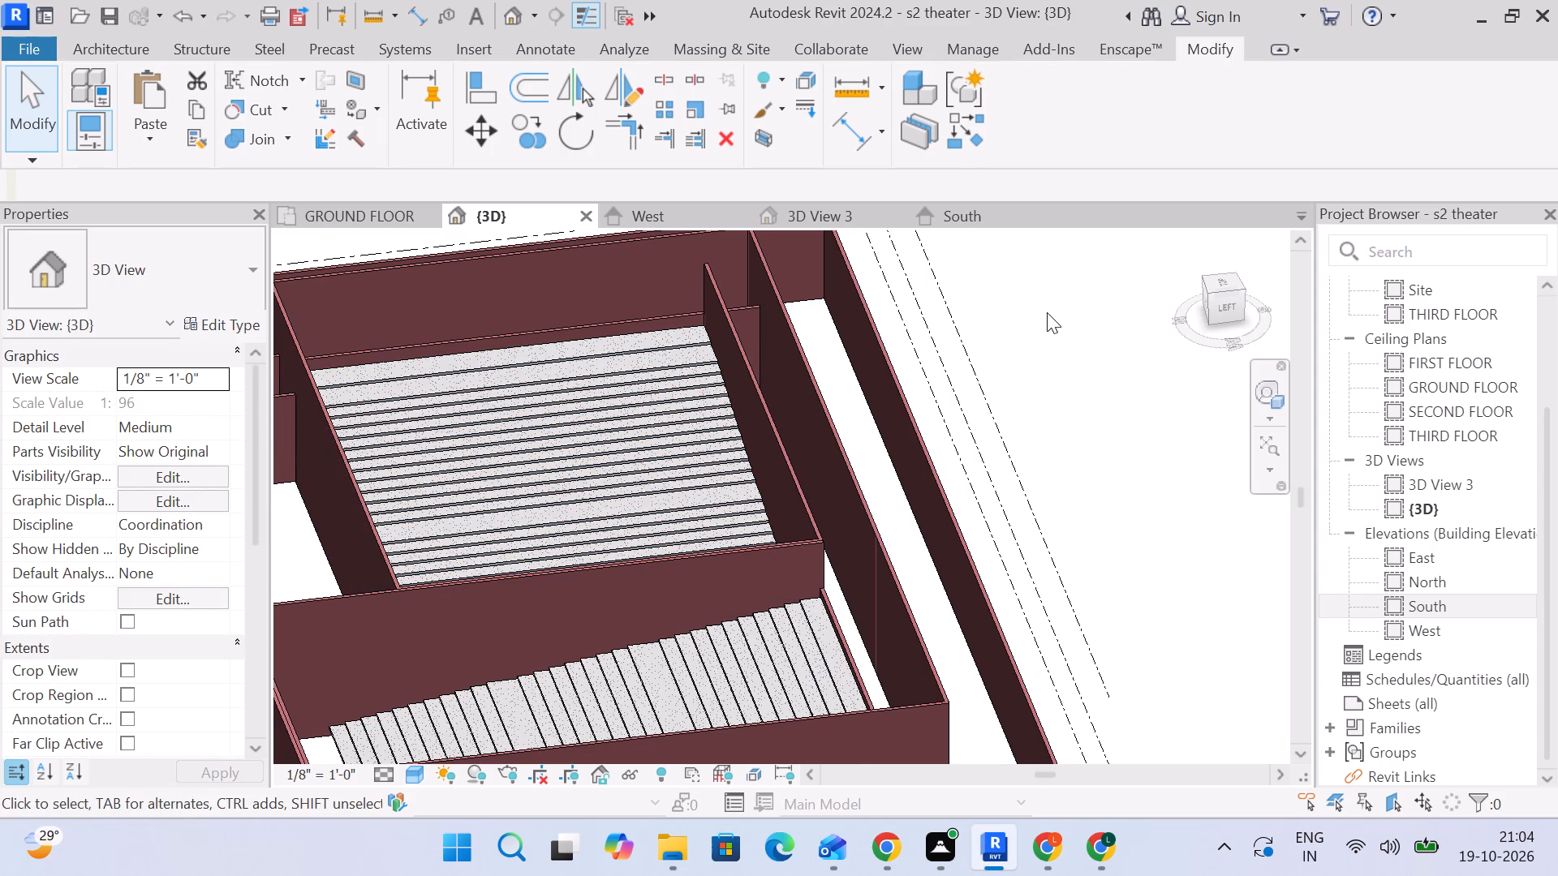
# Examine the wall heights around both screens and the adjoining rooms from several angles in the {3D} view.
pyautogui.scroll(-3, 1063, 306)
pyautogui.keyDown('shift'); pyautogui.moveTo(1063, 306); pyautogui.dragTo(866, 404, button='middle'); pyautogui.keyUp('shift')
pyautogui.keyDown('shift'); pyautogui.scroll(1, 1063, 306); pyautogui.keyUp('shift')
pyautogui.scroll(-1, 866, 405)
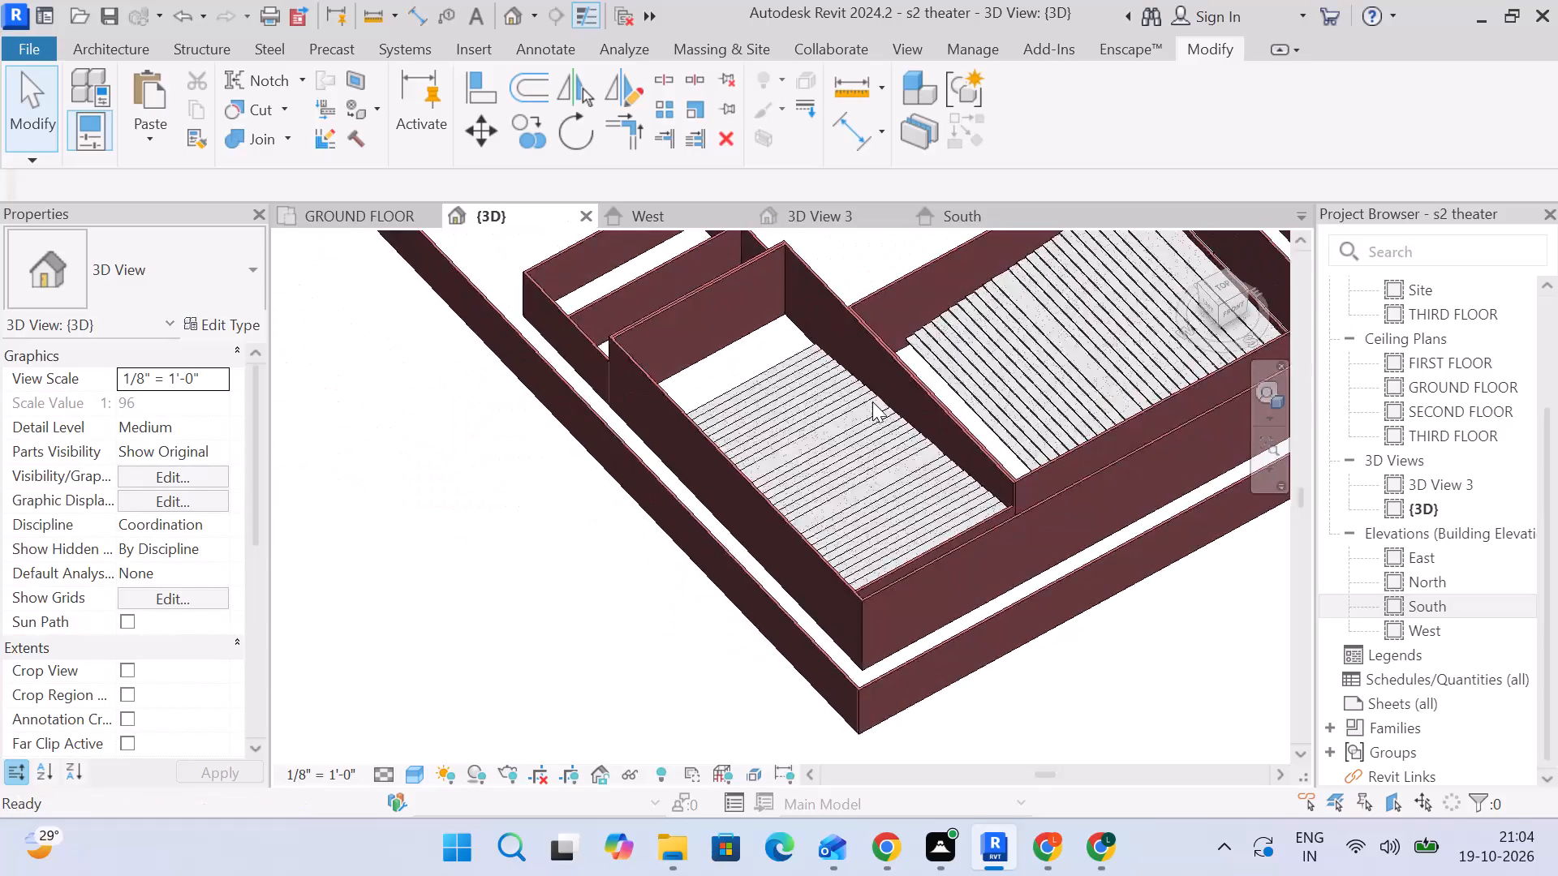
pyautogui.scroll(-4, 872, 401)
pyautogui.moveTo(1014, 463); pyautogui.dragTo(1008, 486, button='middle')
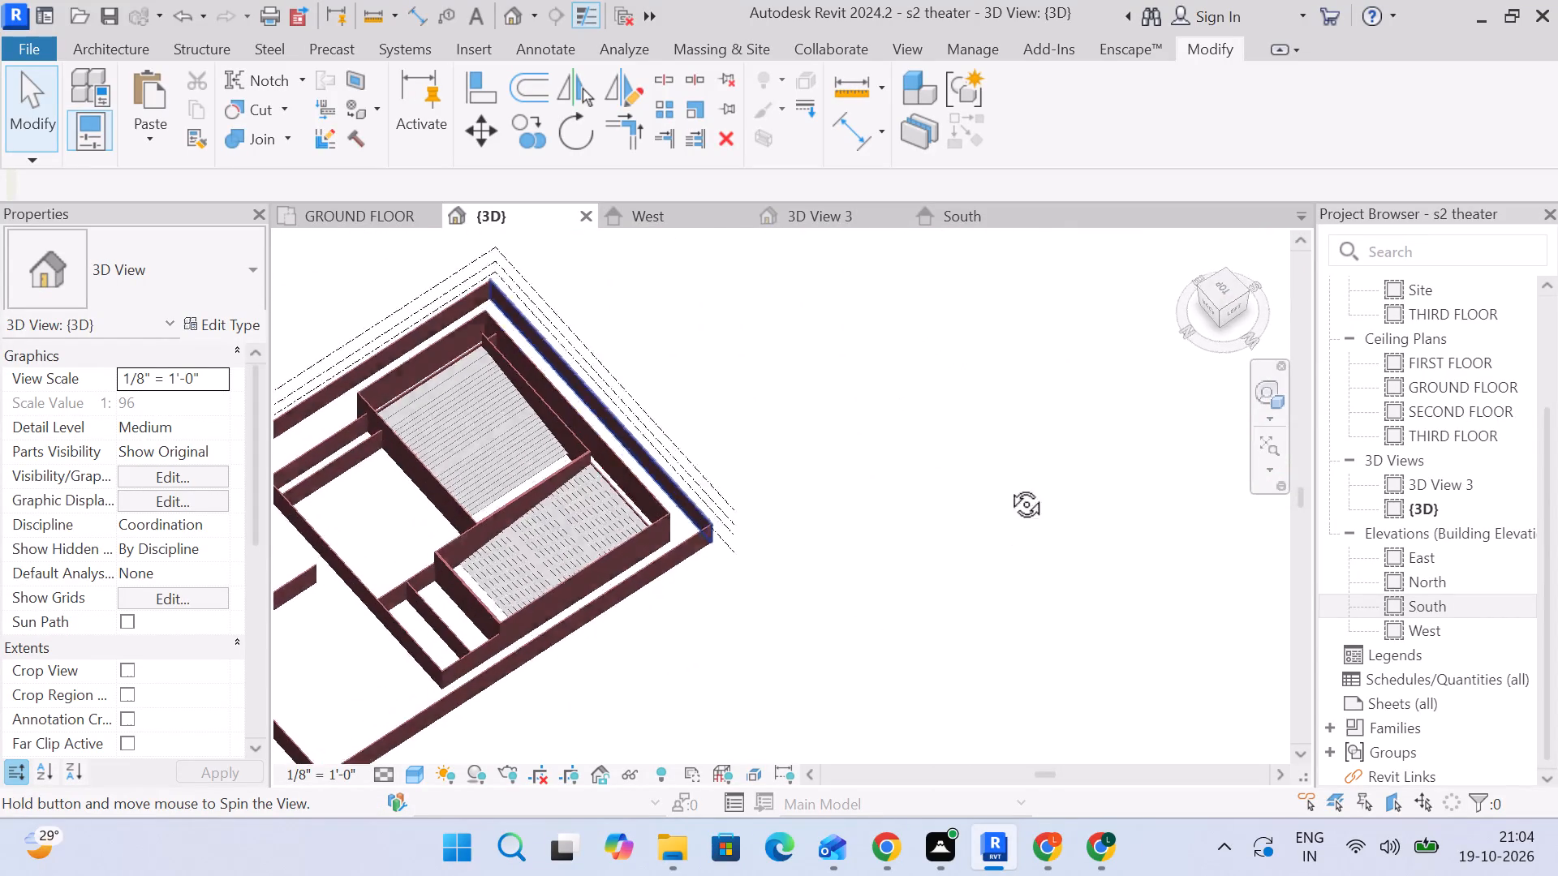
pyautogui.moveTo(1008, 486); pyautogui.dragTo(626, 576, button='middle')
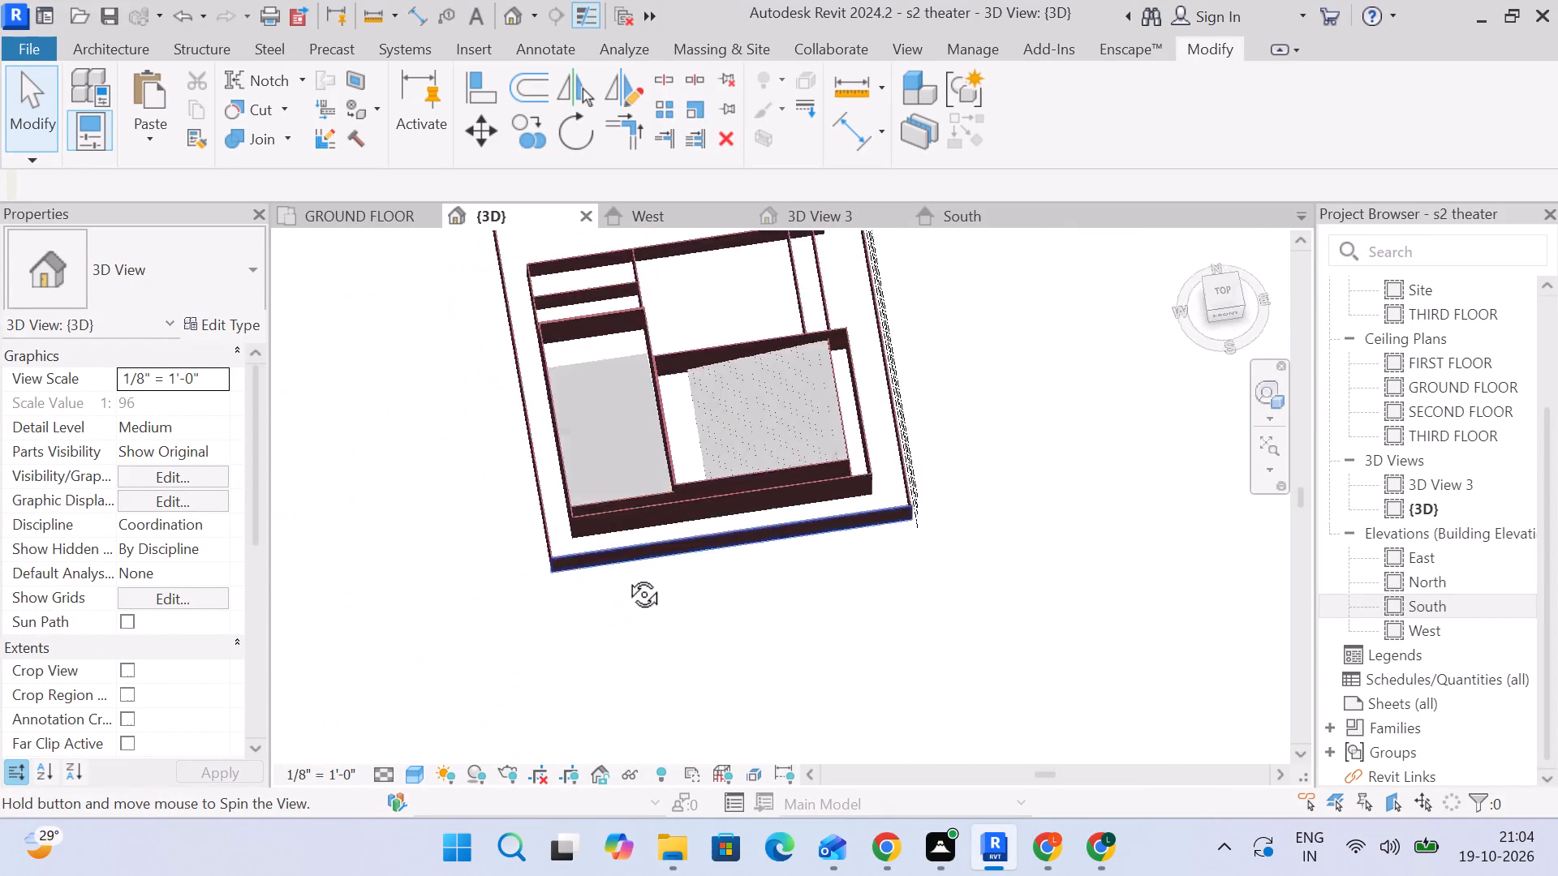
pyautogui.moveTo(626, 576); pyautogui.dragTo(674, 423, button='middle')
pyautogui.scroll(4, 678, 393)
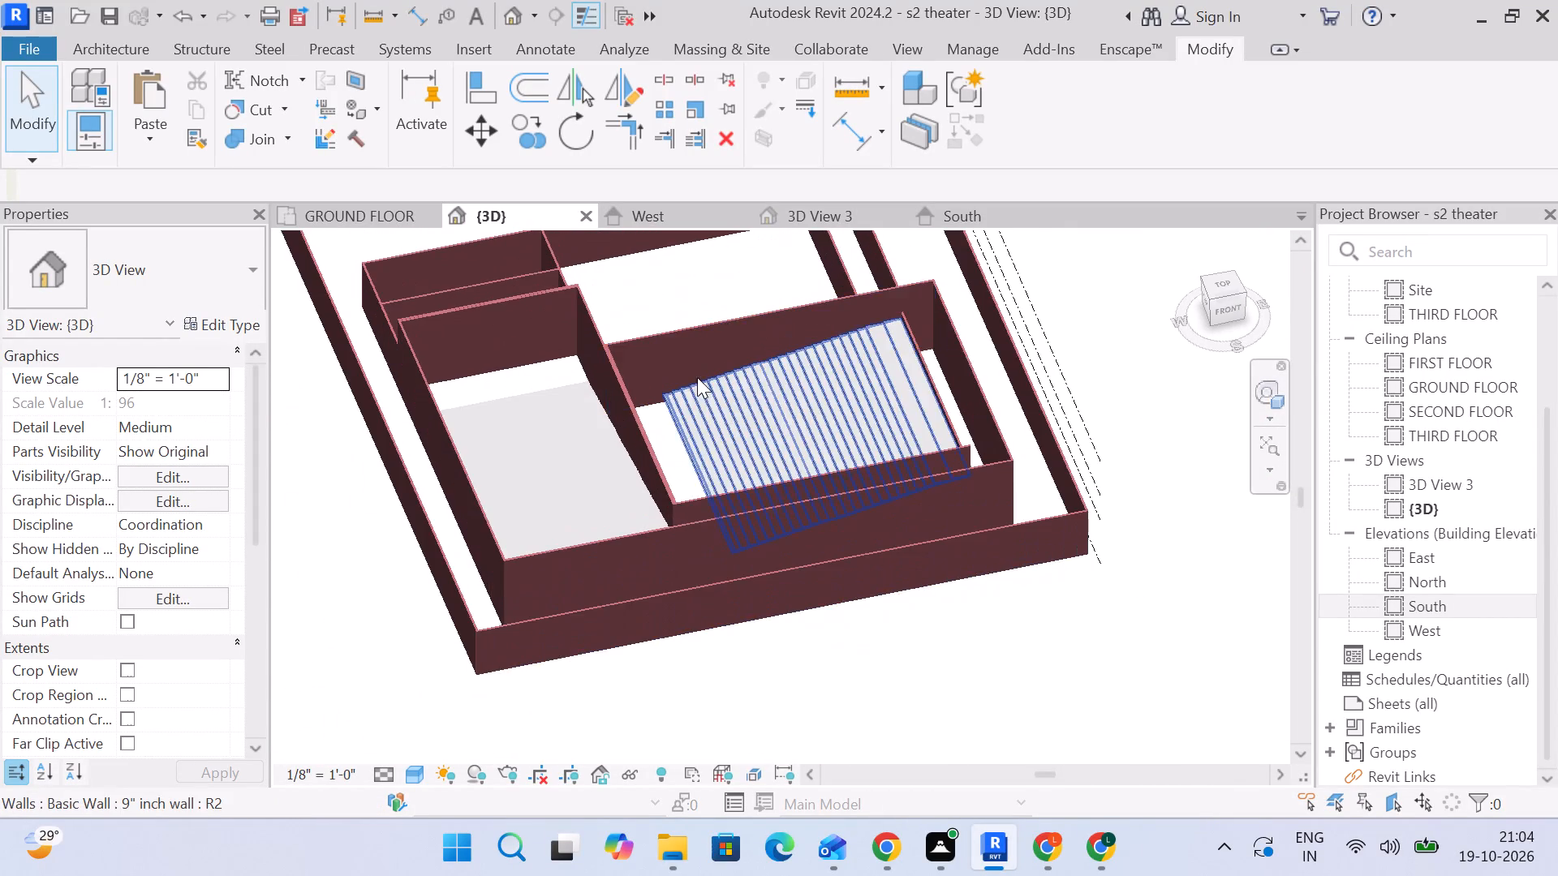
pyautogui.moveTo(811, 419); pyautogui.dragTo(896, 532, button='middle')
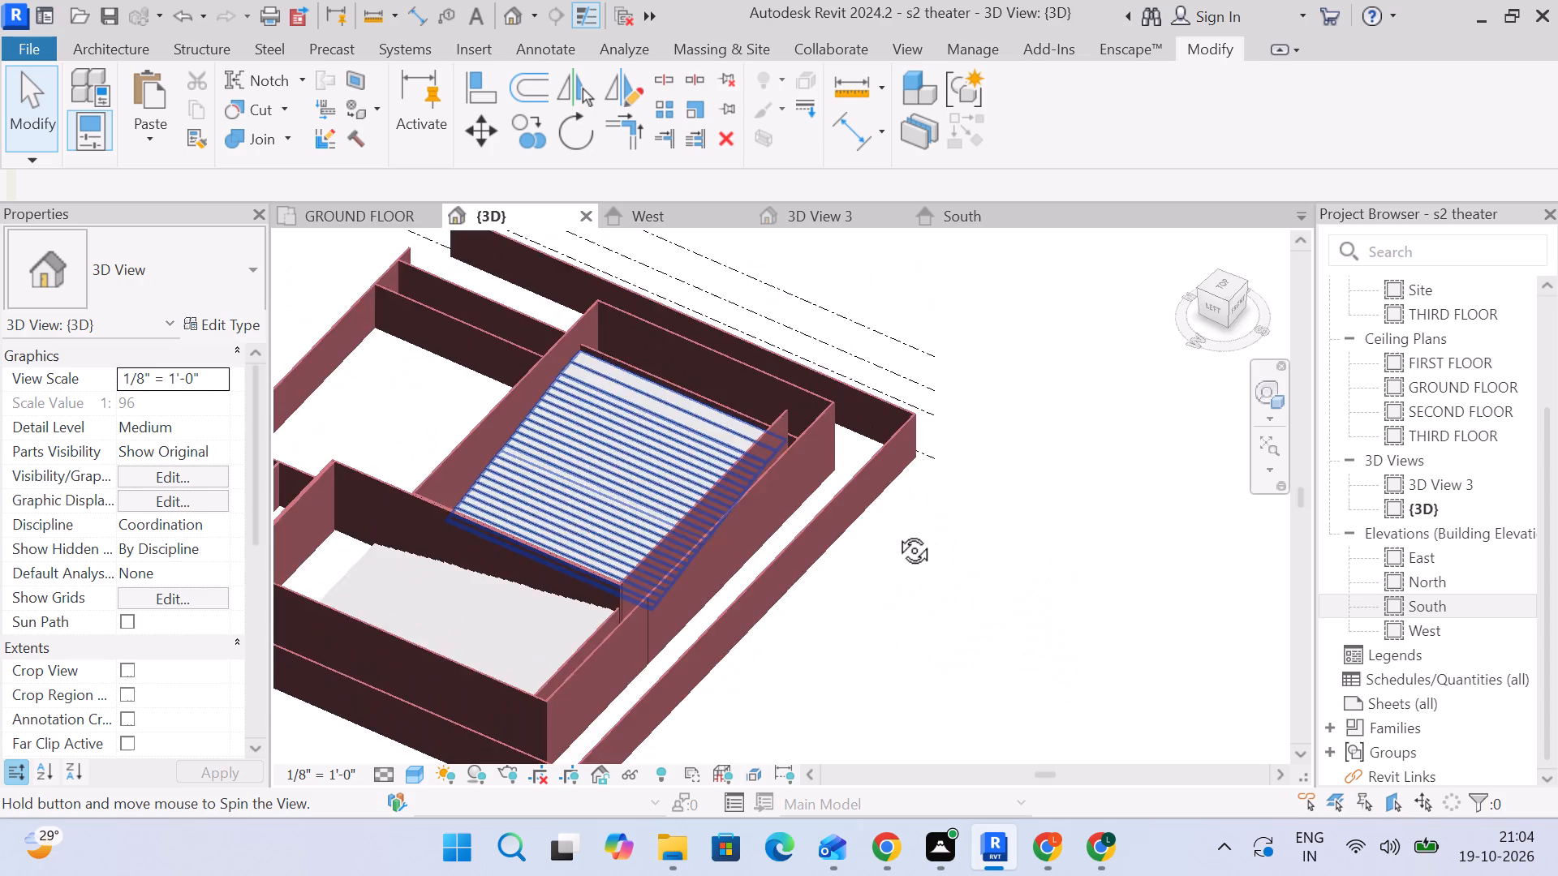
pyautogui.moveTo(896, 532); pyautogui.dragTo(607, 560, button='middle')
pyautogui.moveTo(790, 625); pyautogui.dragTo(780, 617, button='middle')
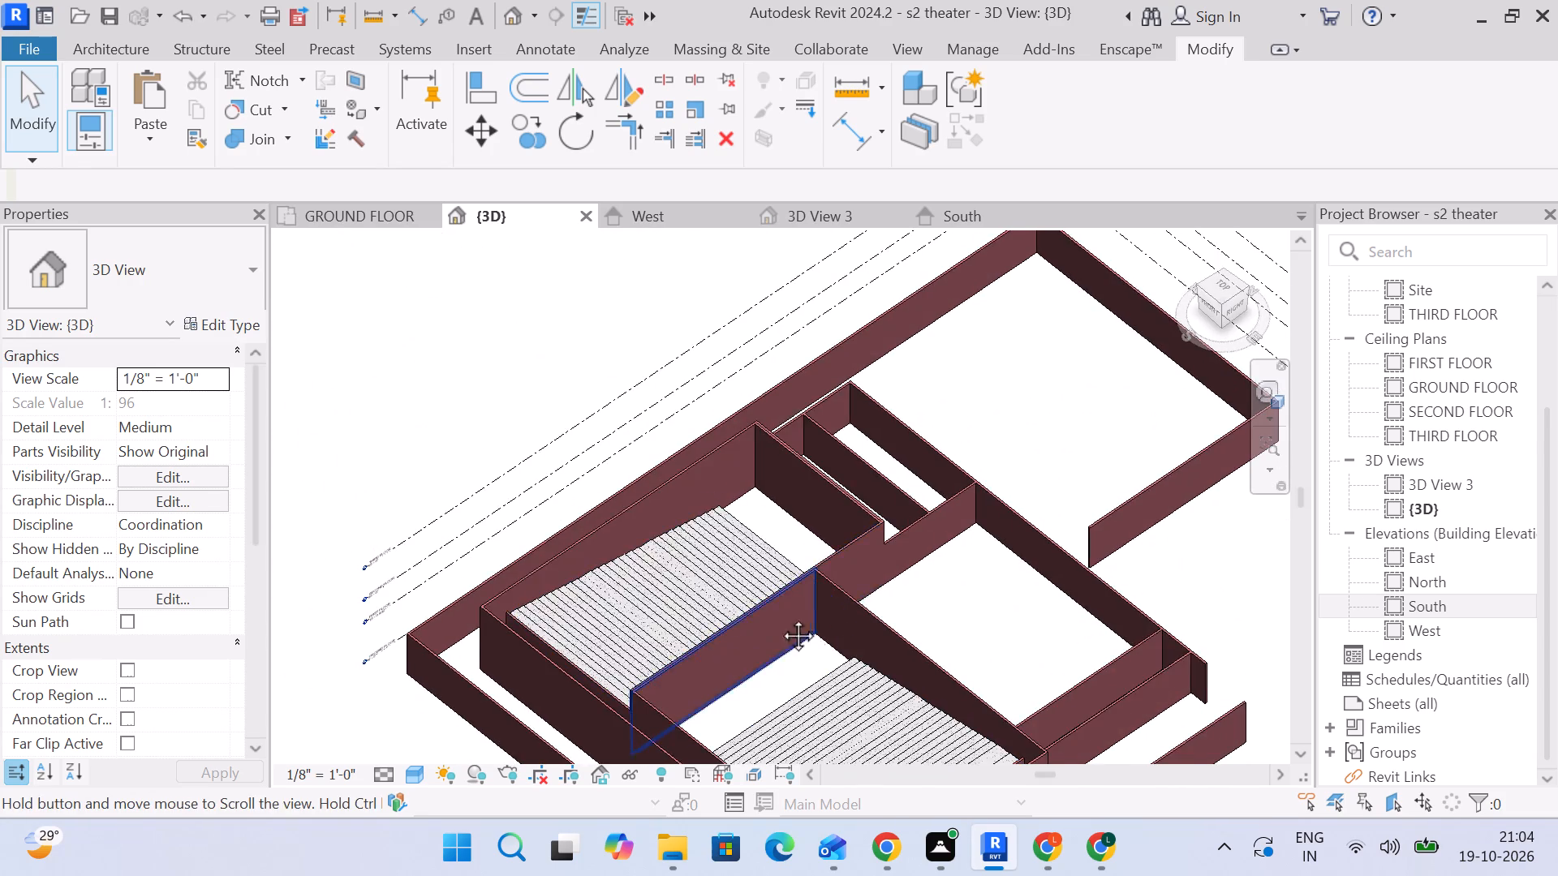
pyautogui.moveTo(780, 617); pyautogui.dragTo(465, 374, button='middle')
pyautogui.scroll(-2, 617, 370)
pyautogui.moveTo(658, 417); pyautogui.dragTo(850, 387, button='middle')
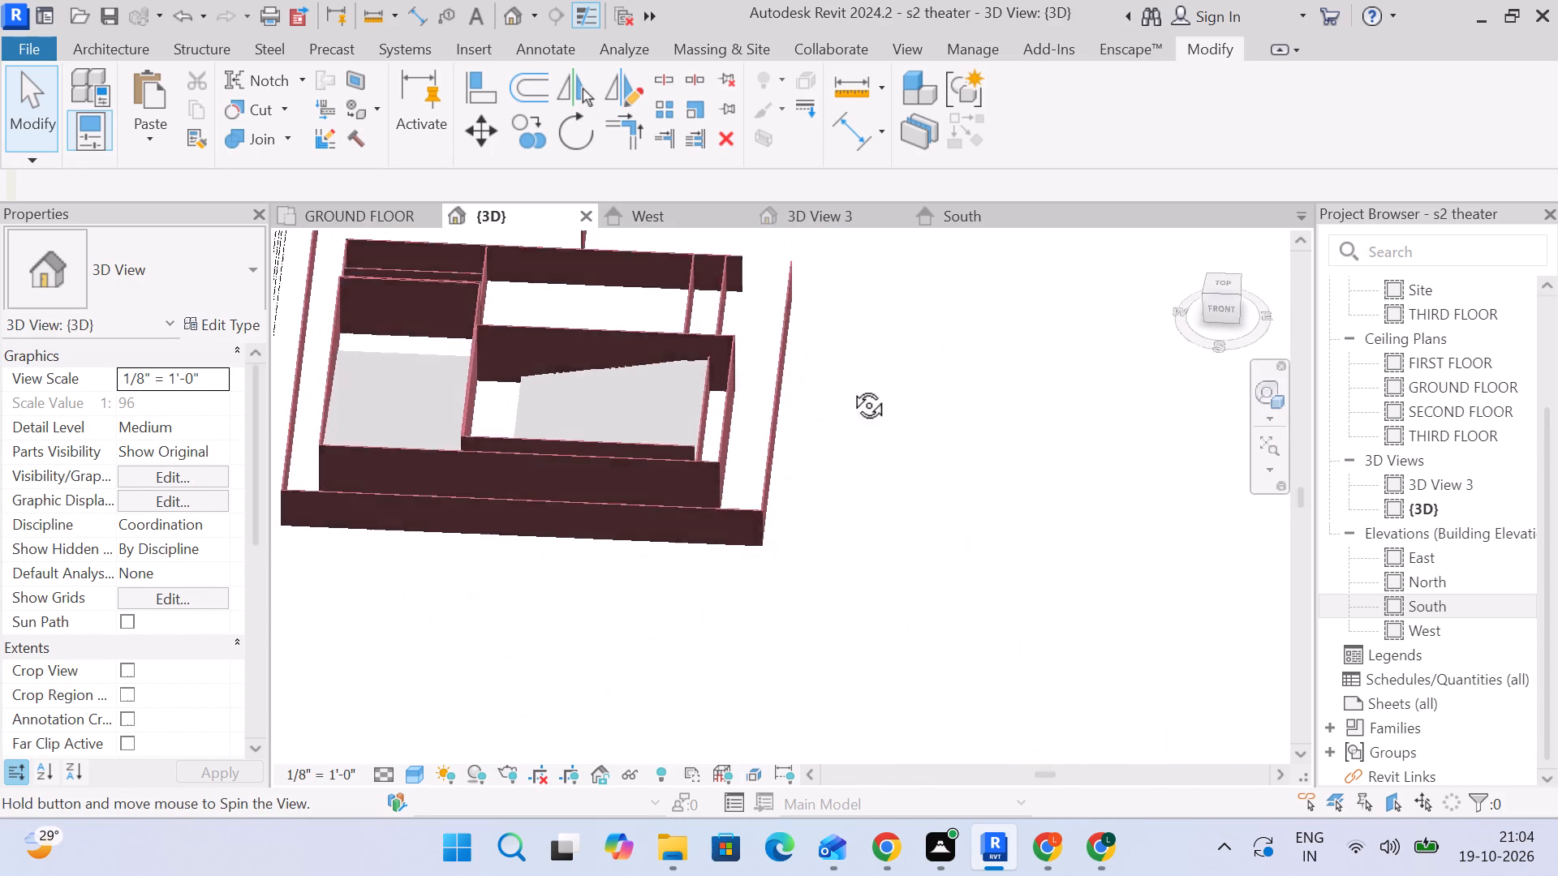
pyautogui.moveTo(850, 387); pyautogui.dragTo(656, 444, button='middle')
pyautogui.scroll(4, 643, 404)
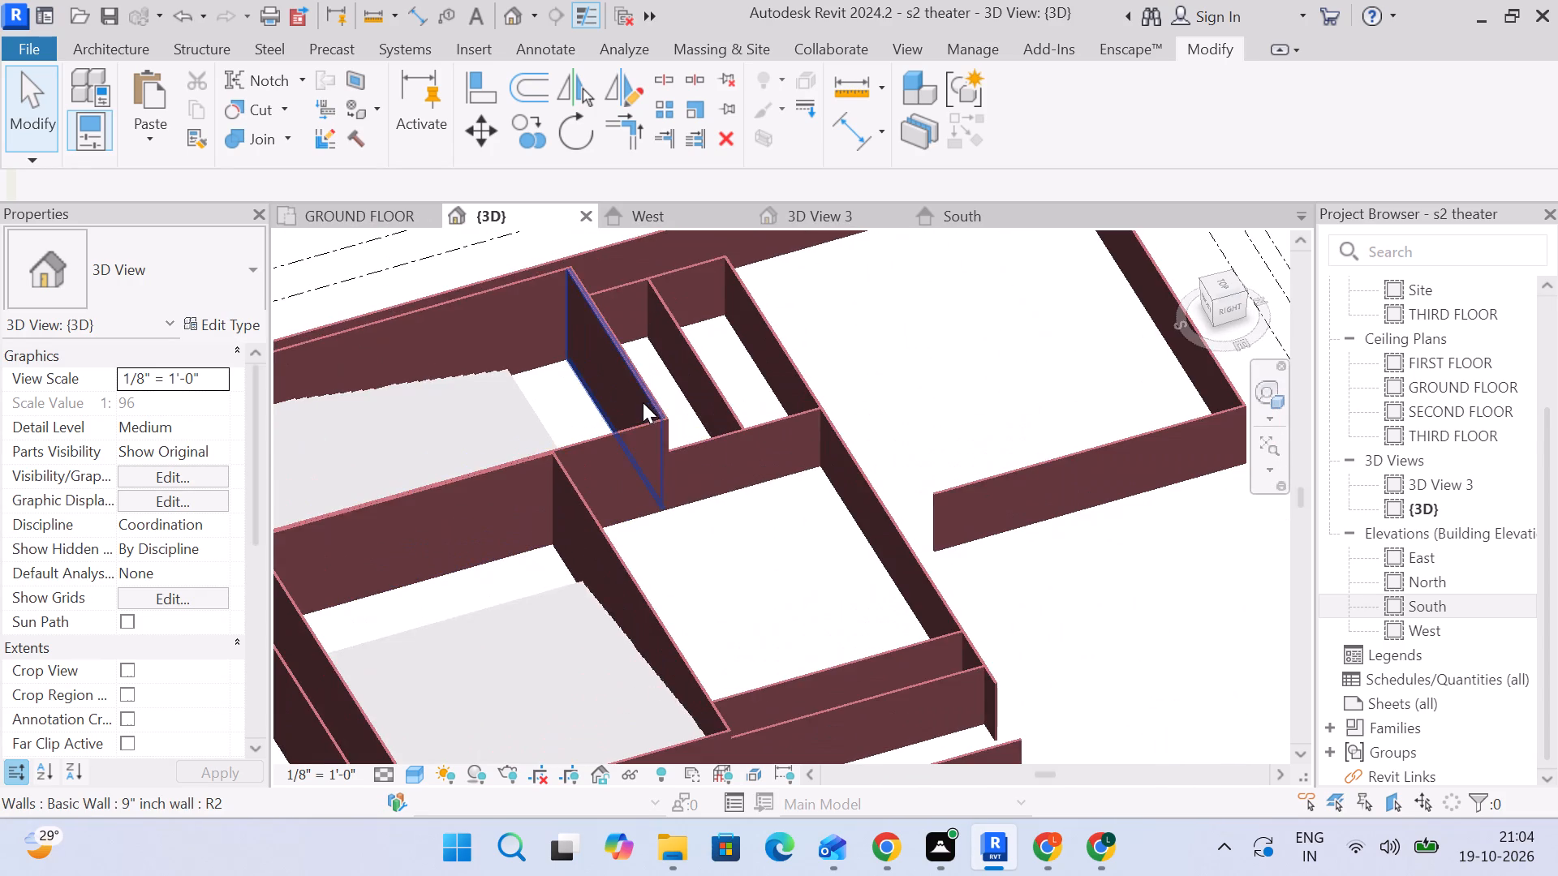
pyautogui.moveTo(665, 510); pyautogui.dragTo(799, 536, button='middle')
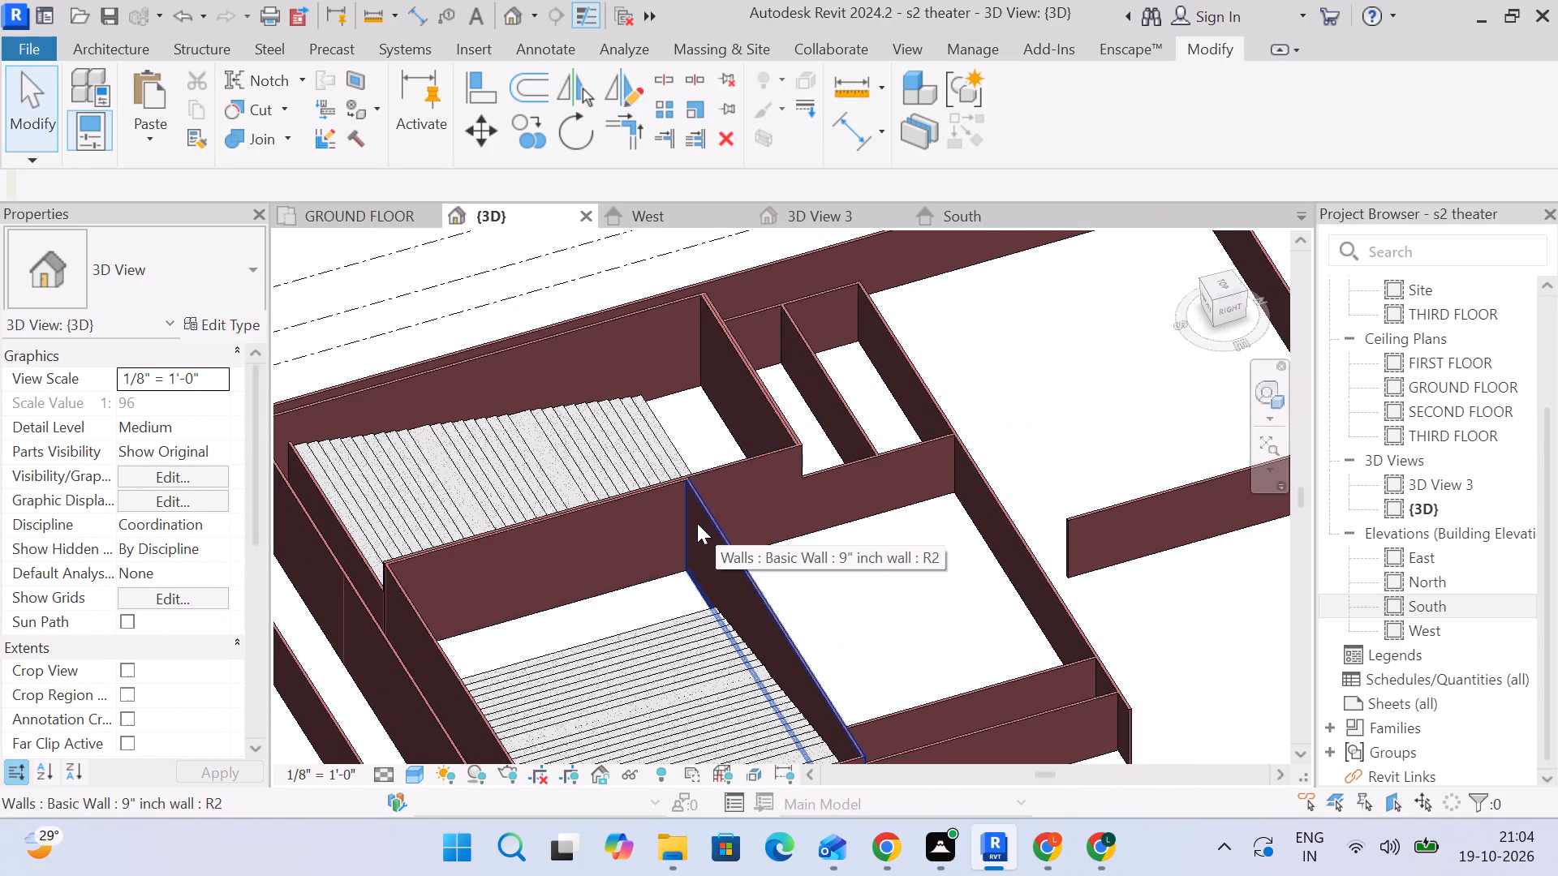
pyautogui.moveTo(695, 444); pyautogui.dragTo(659, 415, button='middle')
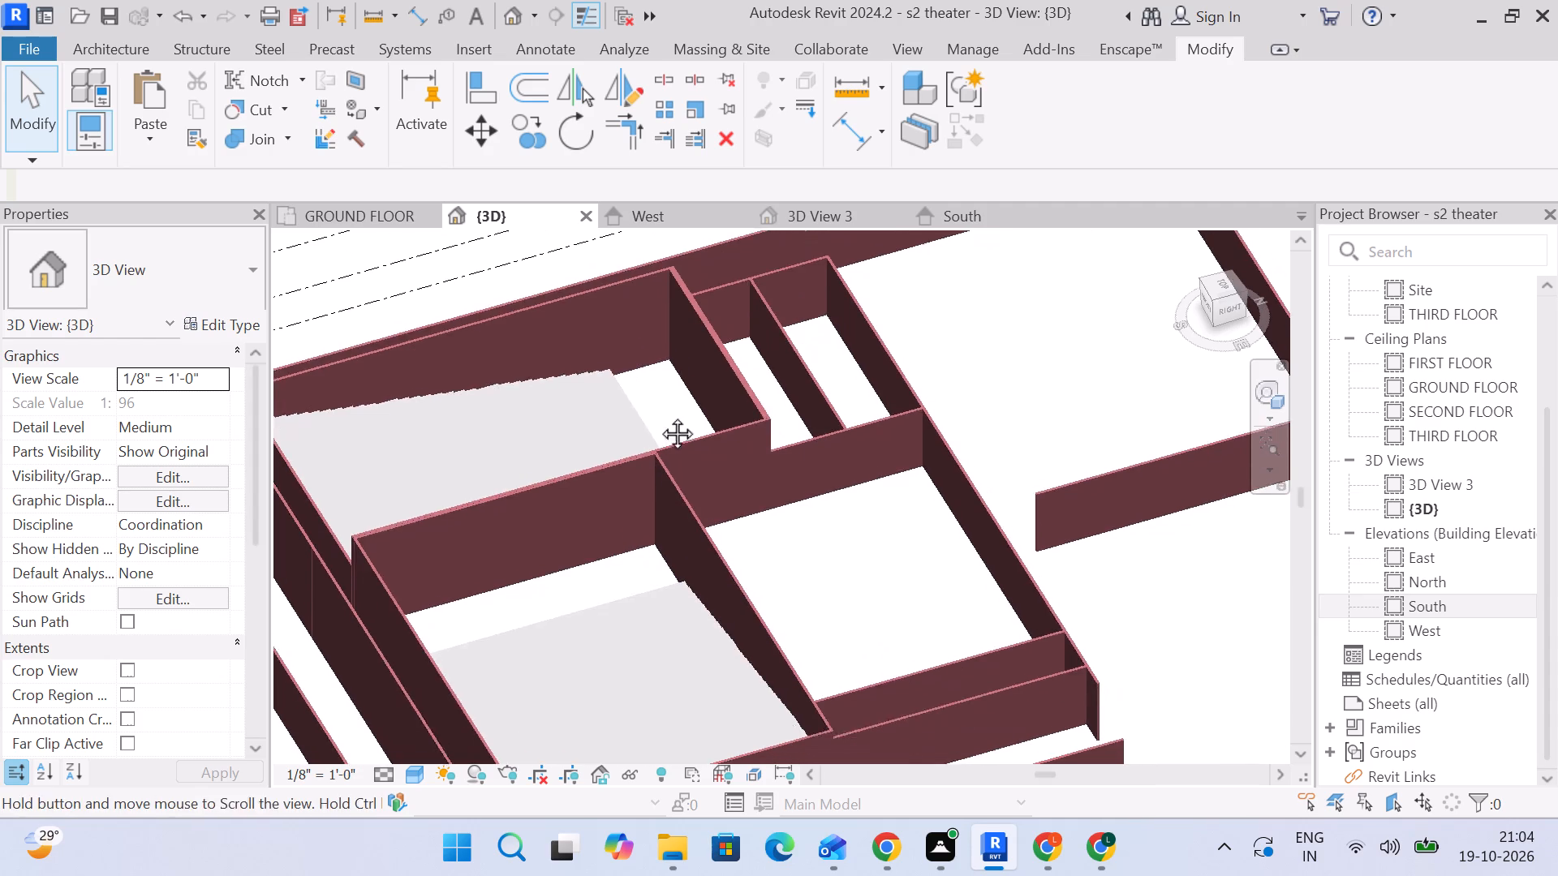
pyautogui.moveTo(659, 415); pyautogui.dragTo(658, 414, button='middle')
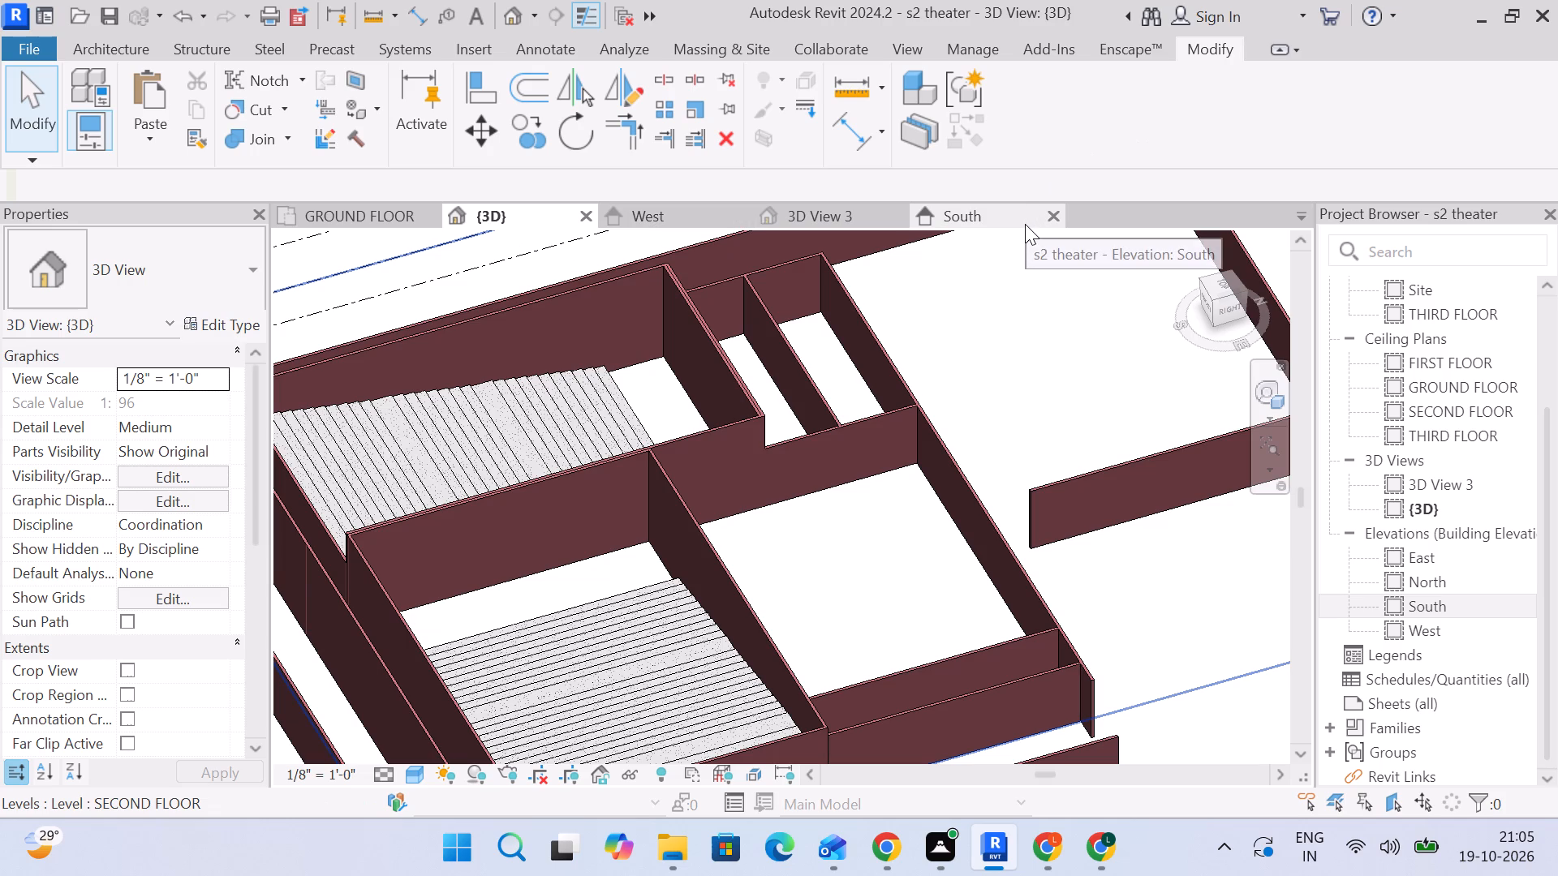
pyautogui.scroll(-2, 971, 332)
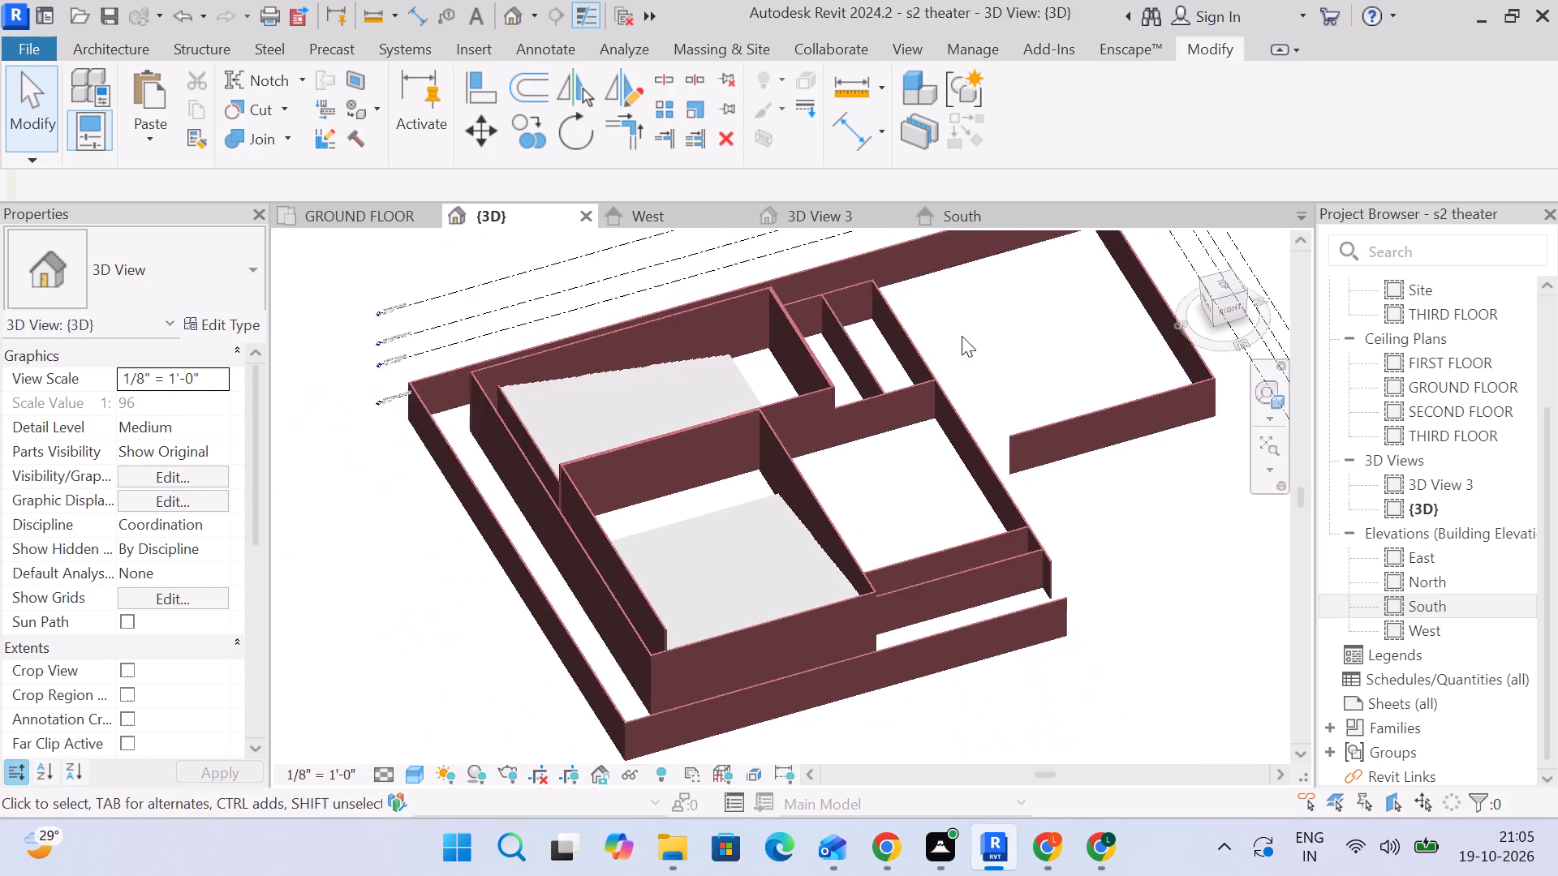
# Examine both screens' stepped seating and the walls in front of the SCREEN 1 stair in the {3D} view.
pyautogui.scroll(-2, 962, 336)
pyautogui.moveTo(910, 426); pyautogui.dragTo(921, 393, button='middle')
pyautogui.scroll(1, 910, 426)
pyautogui.scroll(7, 754, 364)
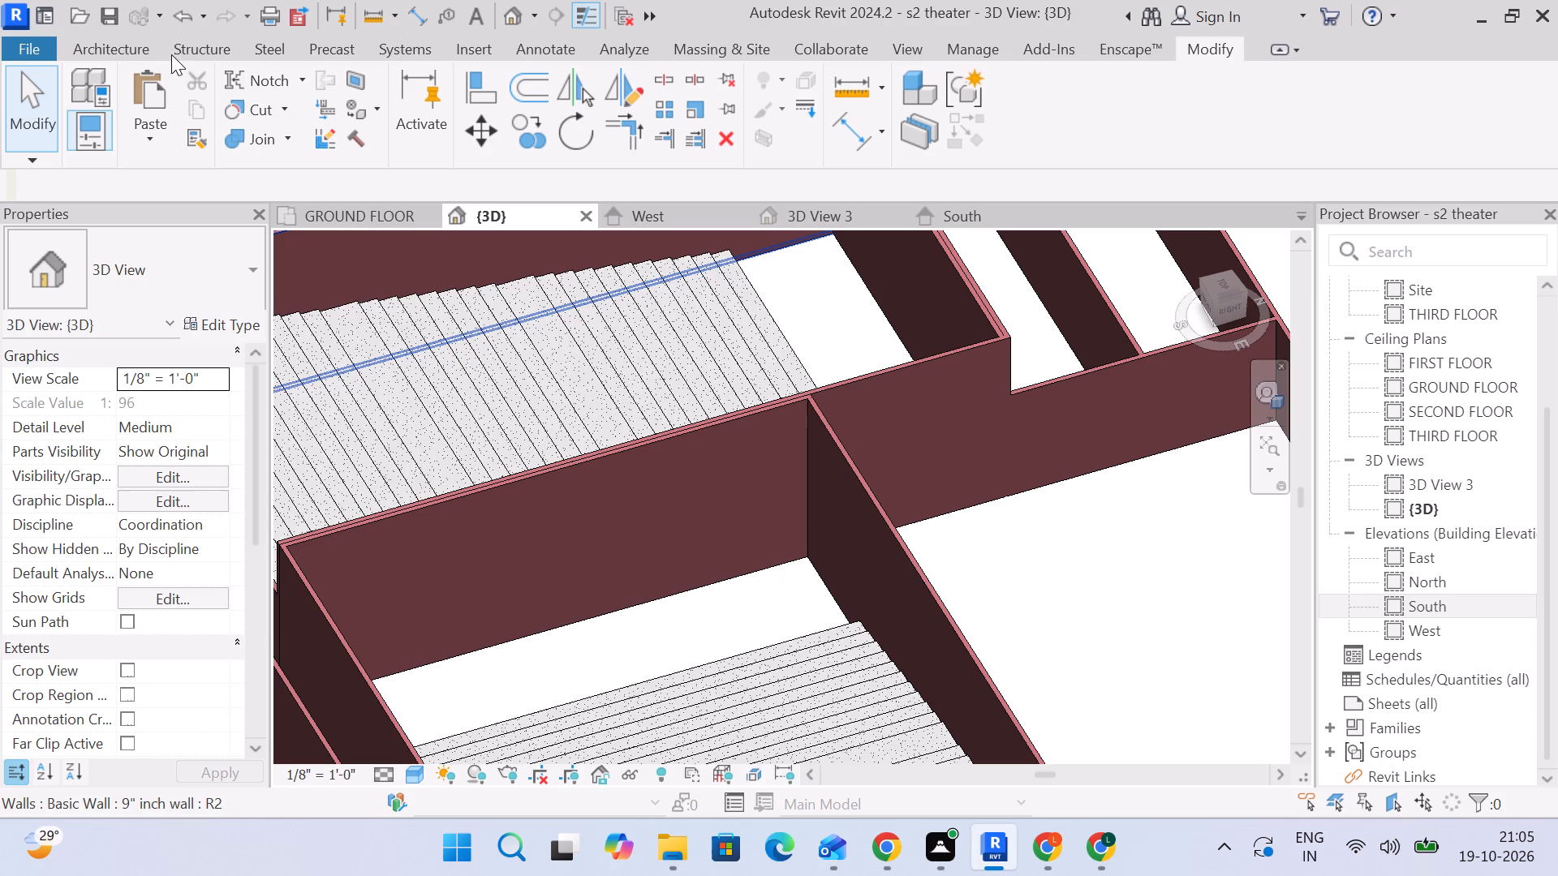
pyautogui.scroll(-3, 437, 427)
pyautogui.moveTo(456, 446); pyautogui.dragTo(549, 555, button='middle')
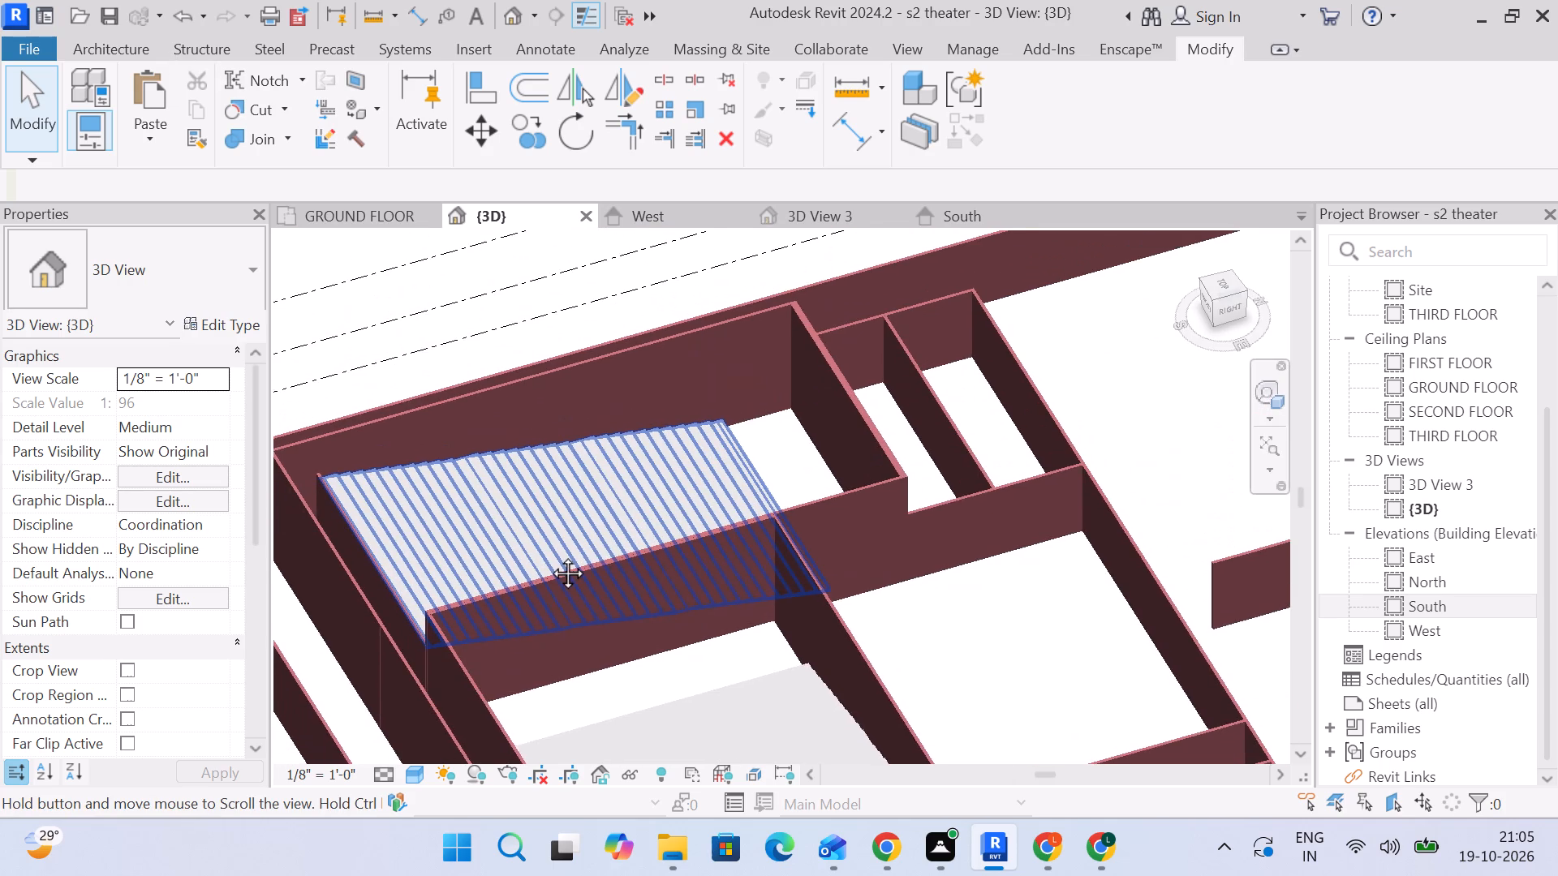
pyautogui.moveTo(549, 555); pyautogui.dragTo(532, 426, button='middle')
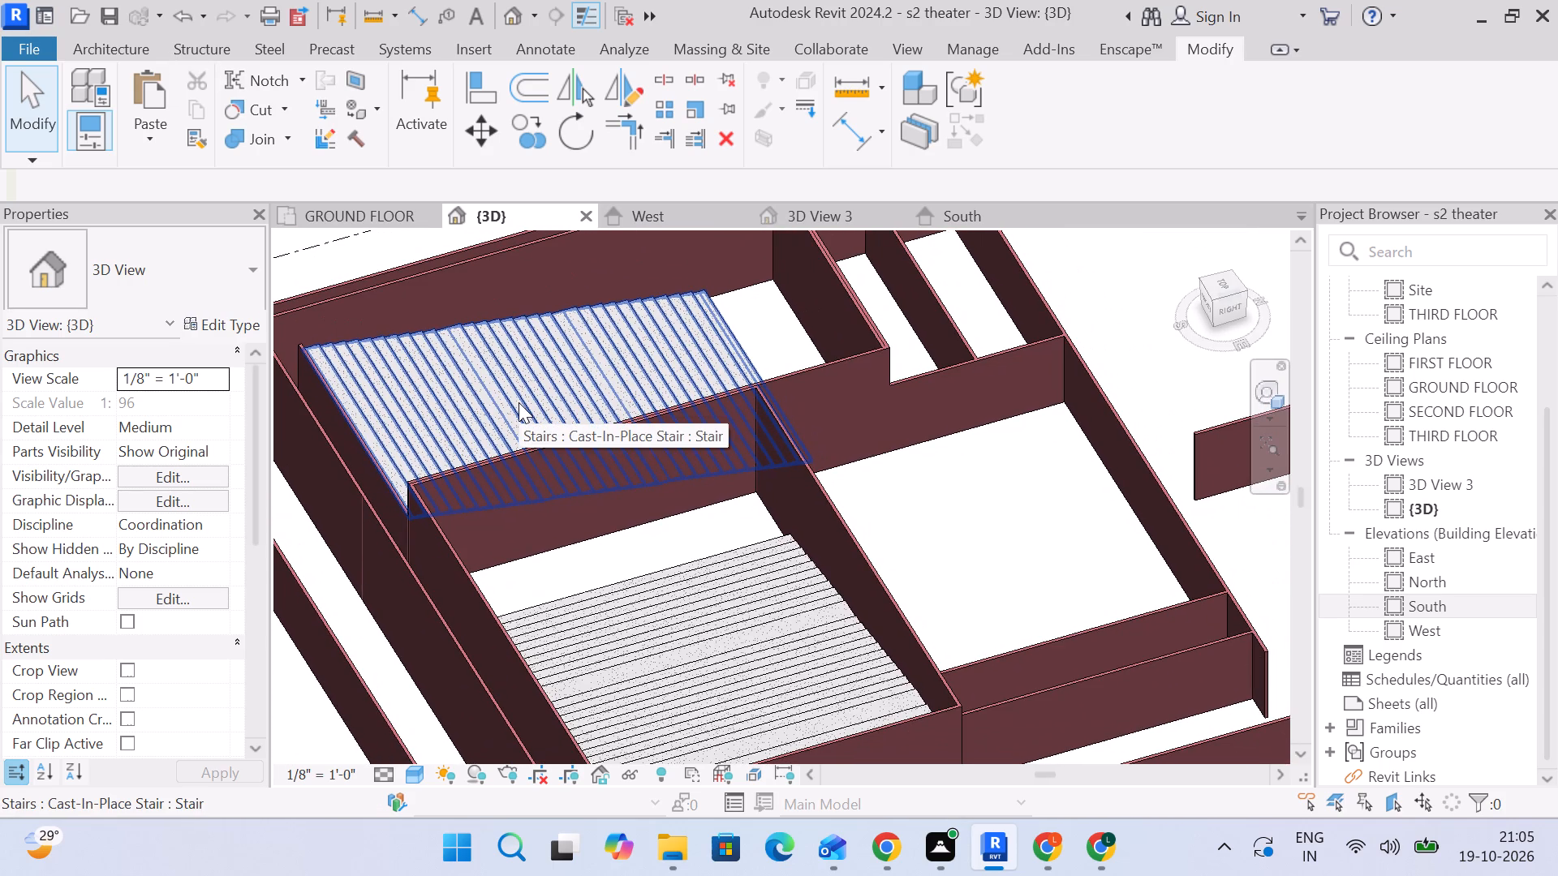
pyautogui.moveTo(772, 460); pyautogui.dragTo(744, 569, button='middle')
pyautogui.scroll(2, 714, 391)
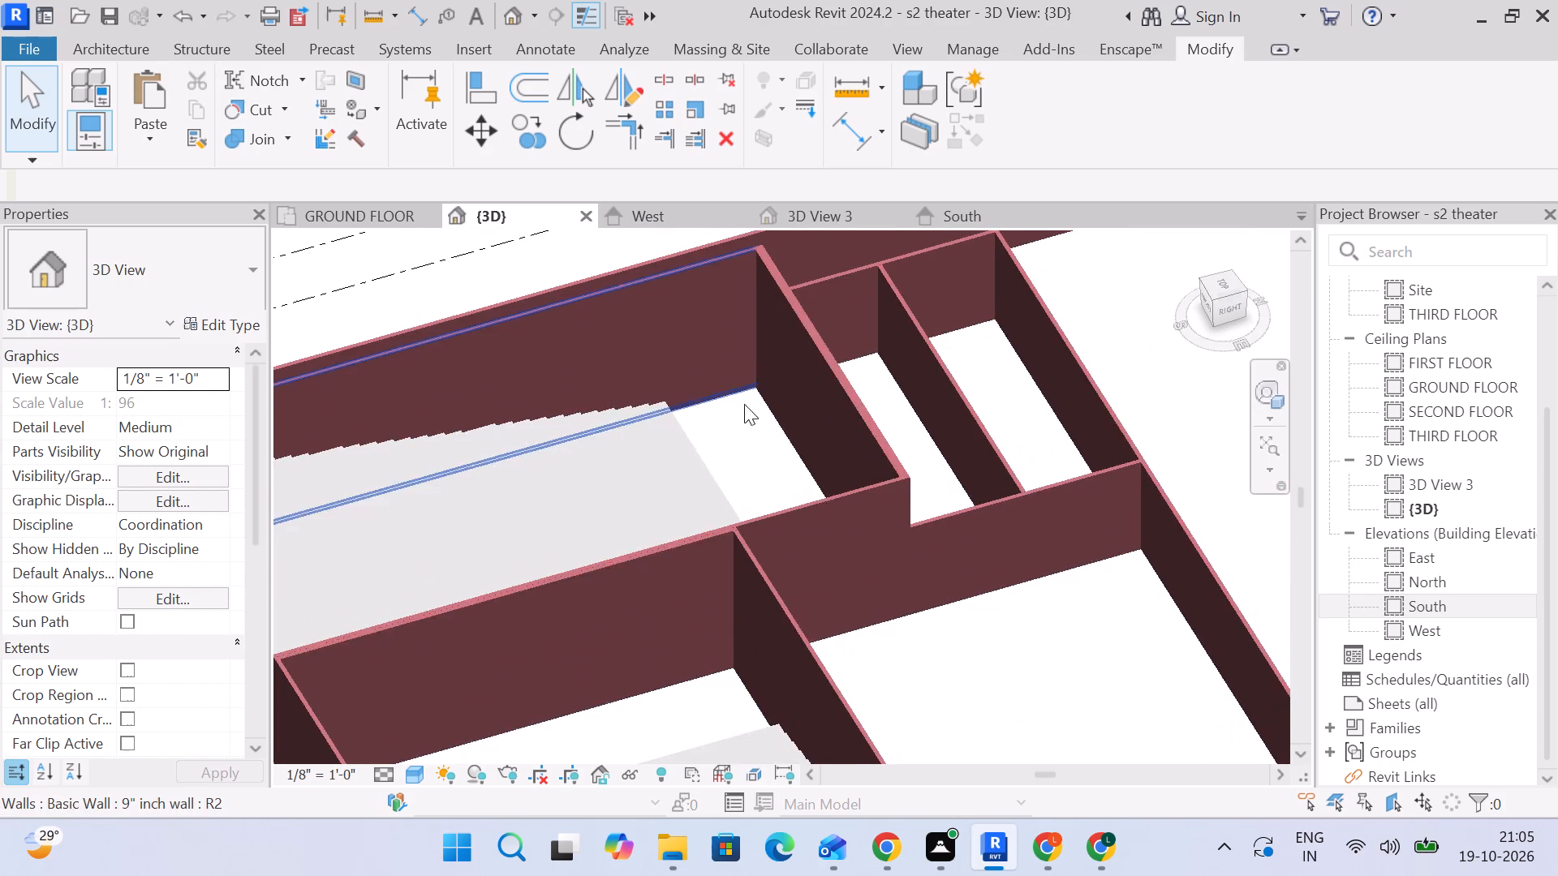
pyautogui.moveTo(786, 432); pyautogui.dragTo(775, 430, button='middle')
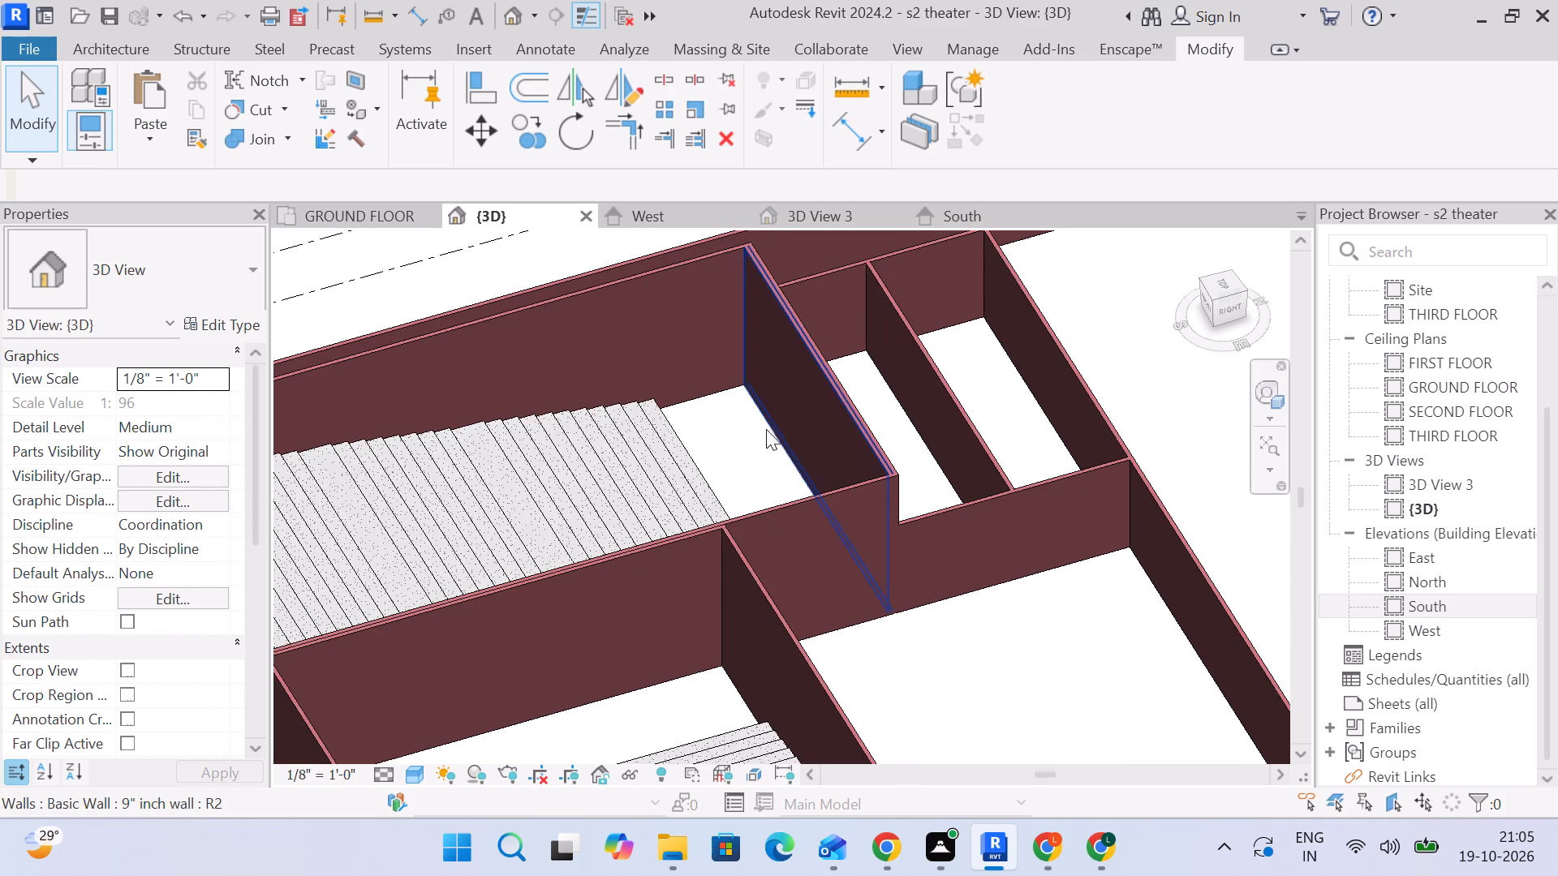
pyautogui.scroll(2, 762, 430)
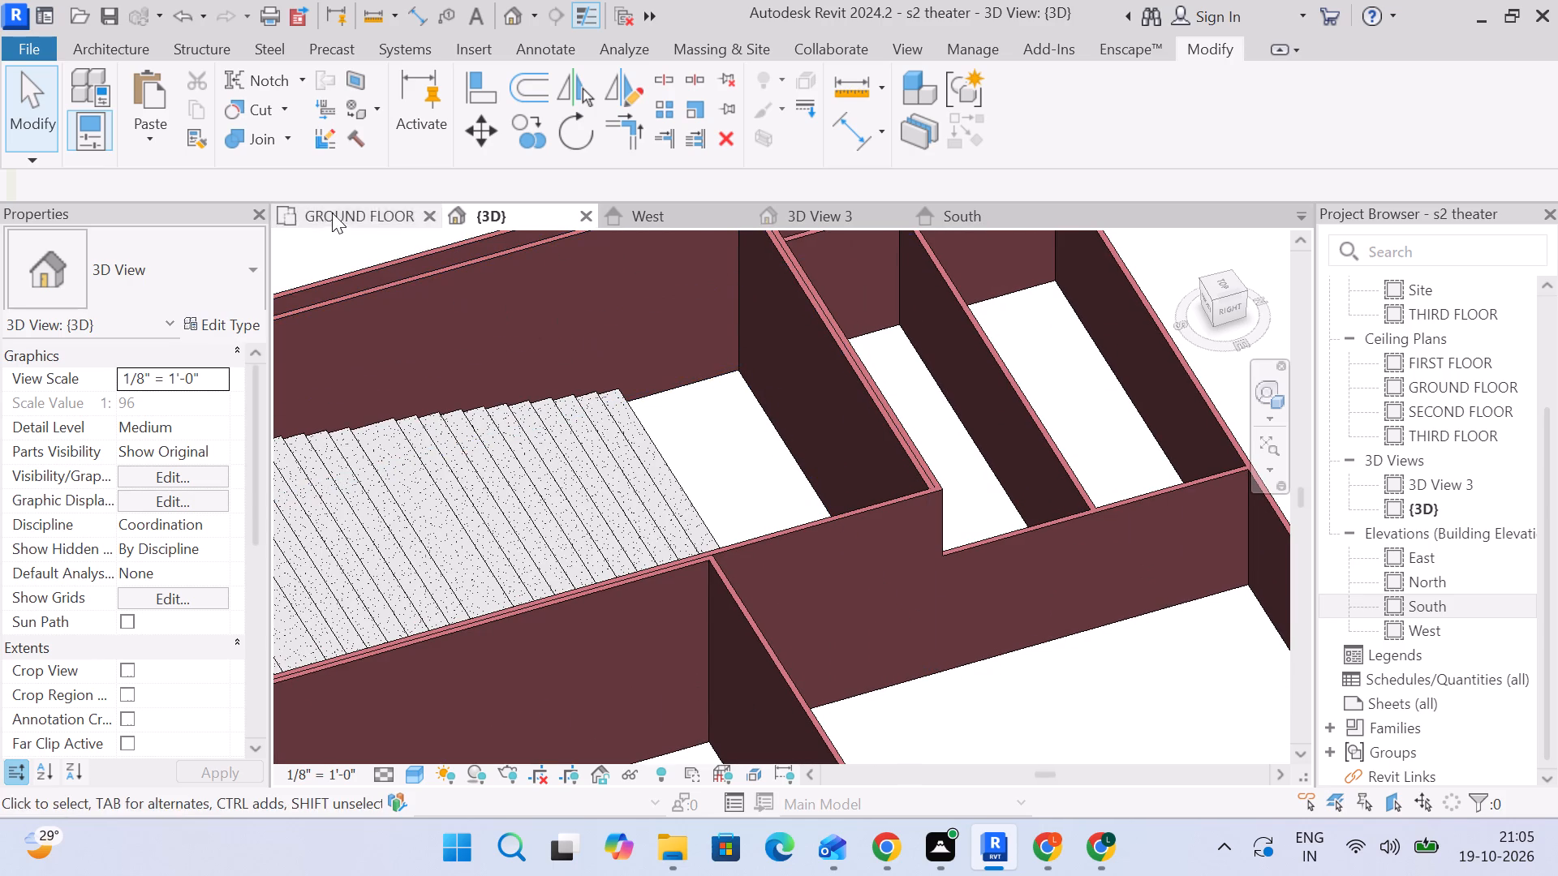
# Open the GROUND FLOOR plan and examine the layout of both screens' stairs and the adjoining rooms.
pyautogui.click(349, 196)
pyautogui.click(352, 206)
pyautogui.scroll(-3, 558, 460)
pyautogui.moveTo(558, 473); pyautogui.dragTo(590, 642, button='middle')
pyautogui.scroll(3, 503, 463)
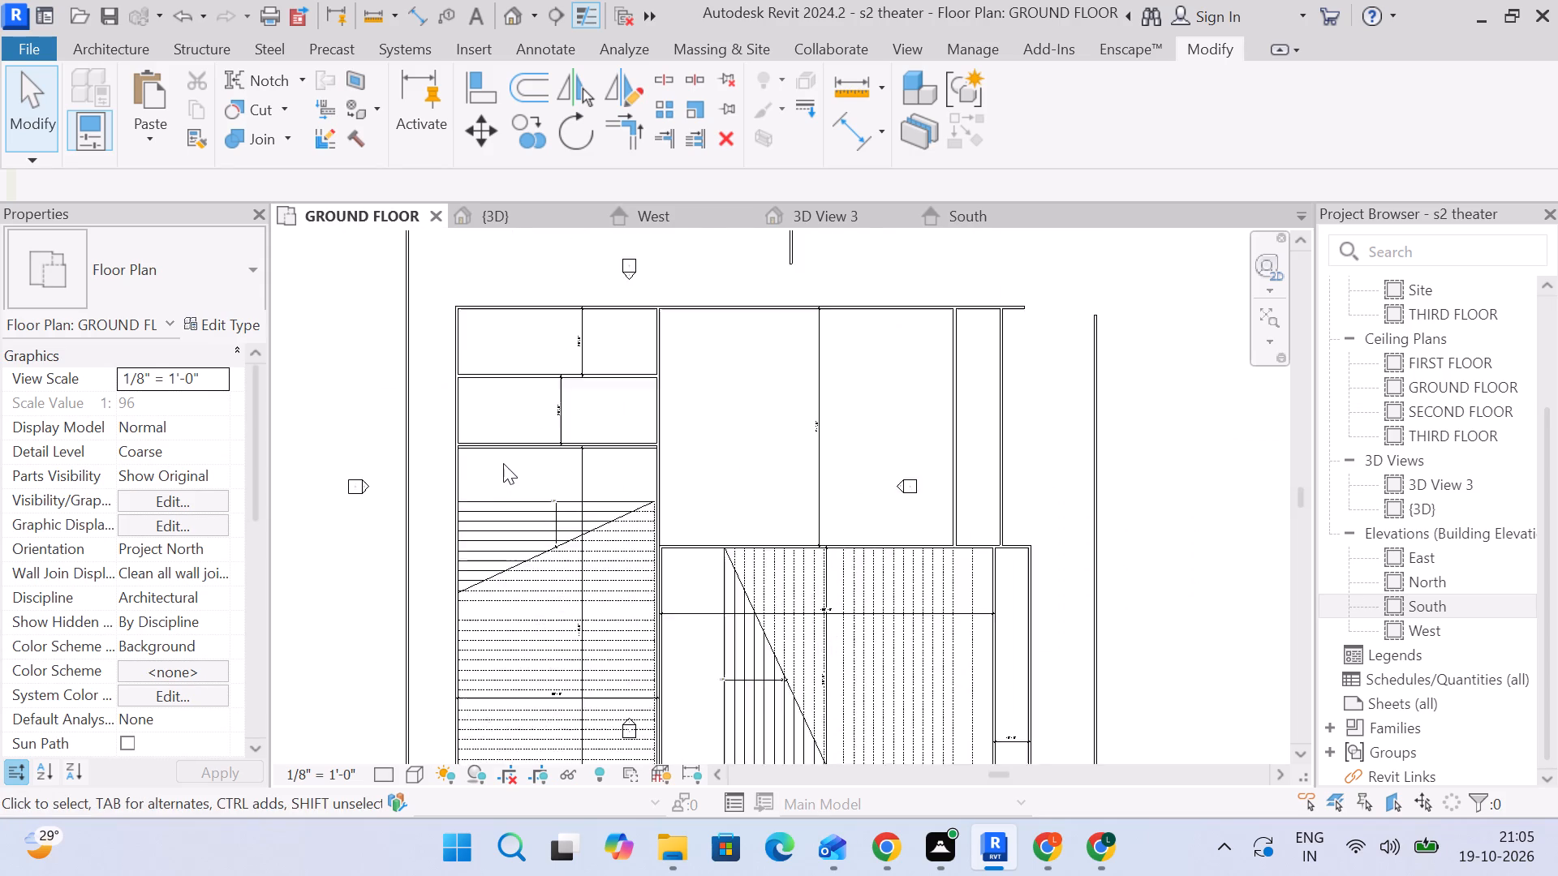
pyautogui.scroll(-2, 503, 463)
pyautogui.moveTo(642, 515); pyautogui.dragTo(626, 408, button='middle')
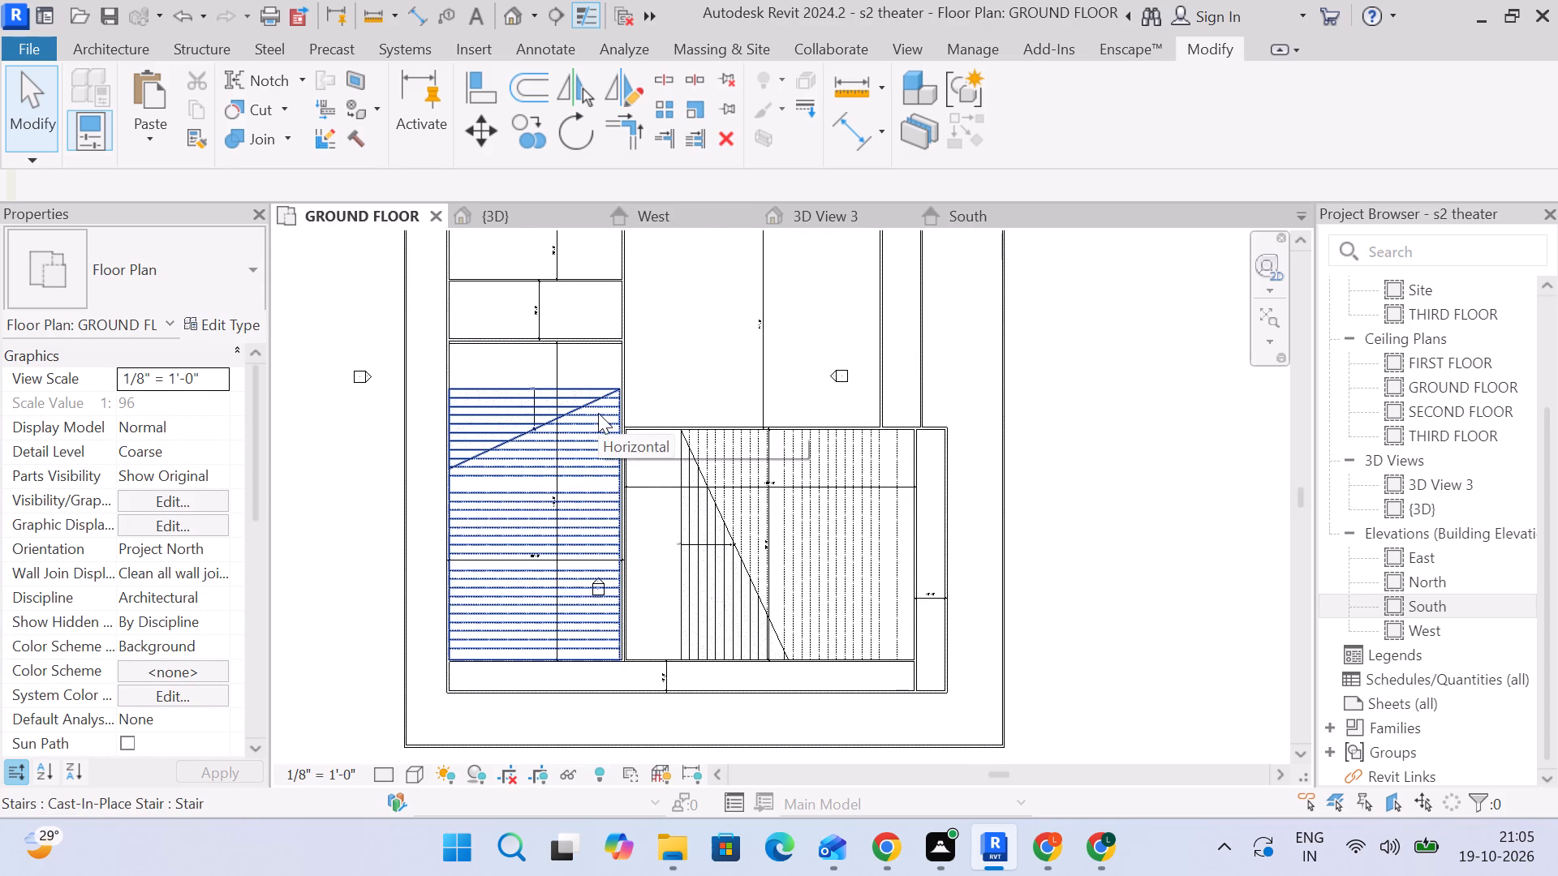
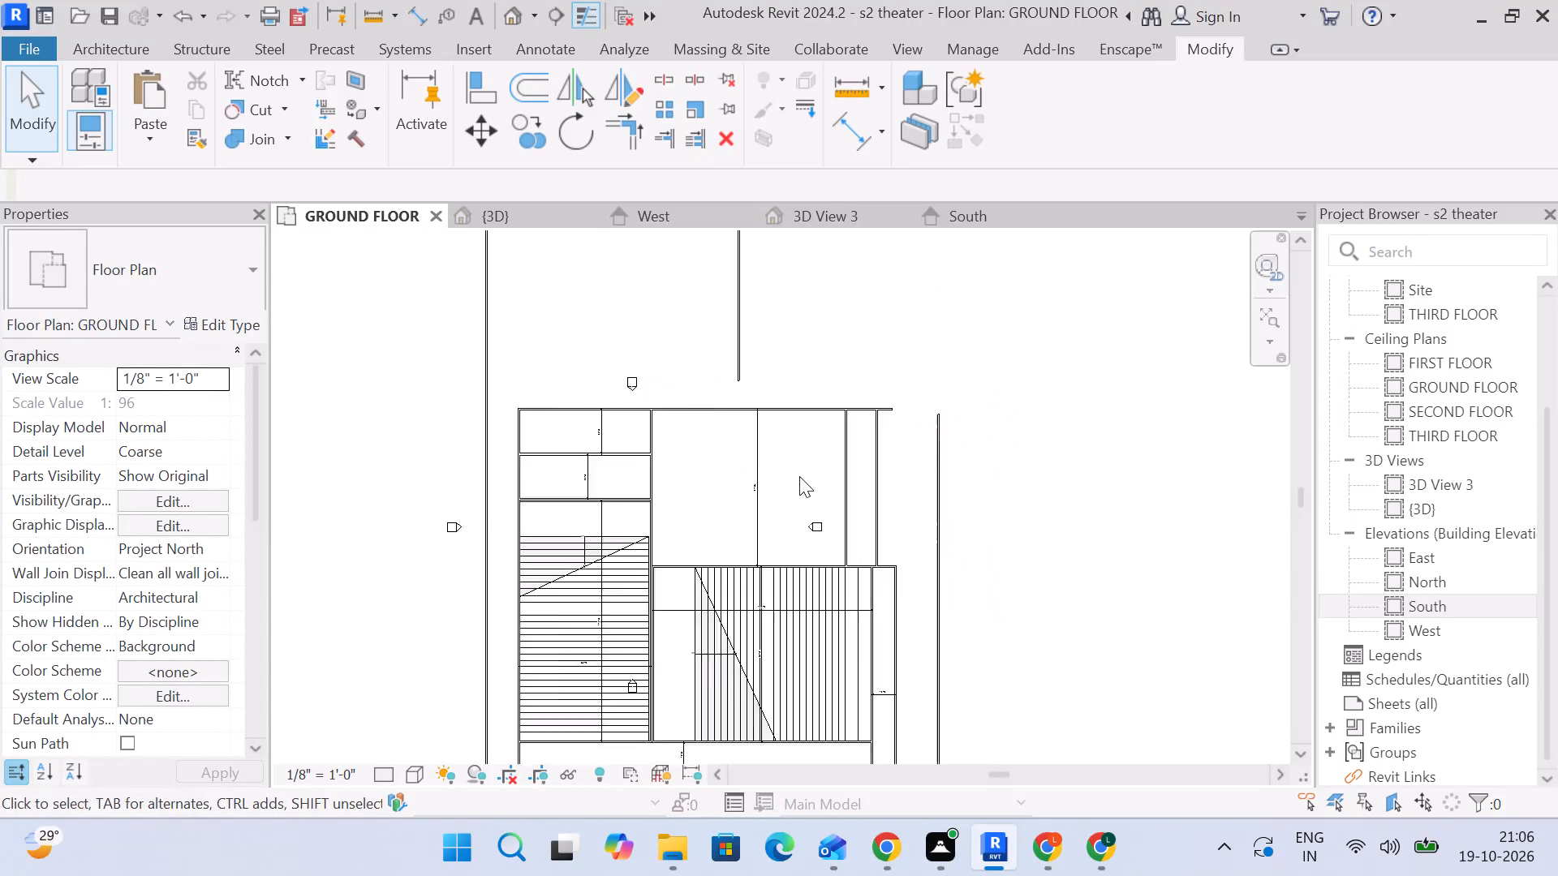
# Examine the ground floor plan around the two stepped seating areas and the stacked rooms above the one with horizontal treads.
pyautogui.moveTo(798, 481); pyautogui.dragTo(872, 359, button='middle')
pyautogui.scroll(2, 864, 370)
pyautogui.moveTo(798, 374); pyautogui.dragTo(839, 316, button='middle')
pyautogui.scroll(2, 750, 406)
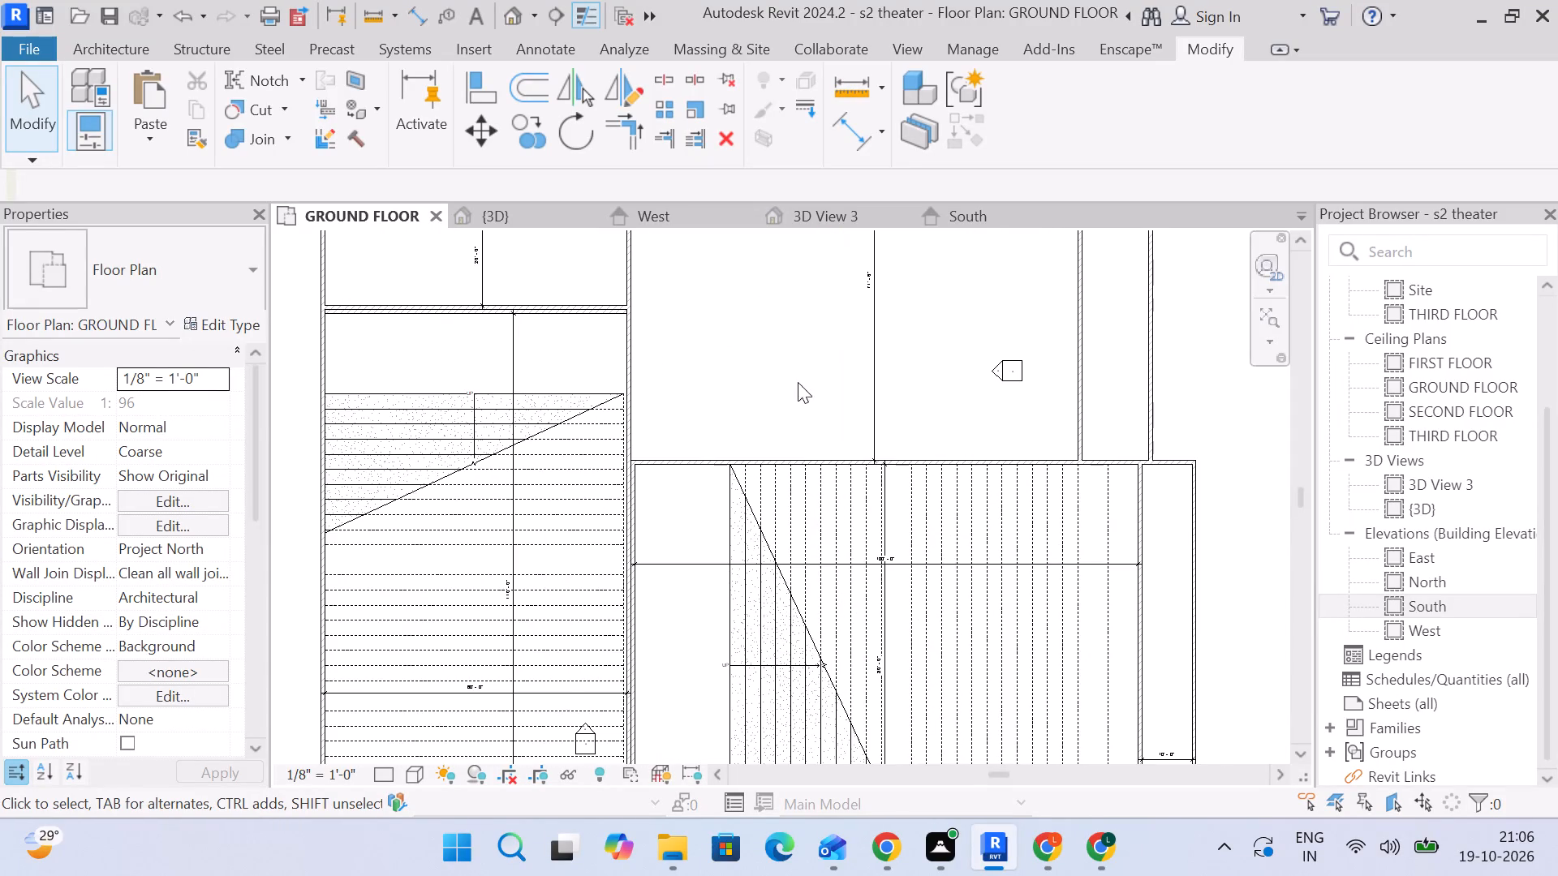
pyautogui.moveTo(816, 376); pyautogui.dragTo(885, 267, button='middle')
pyautogui.scroll(1, 885, 267)
pyautogui.scroll(-3, 885, 267)
pyautogui.moveTo(885, 279); pyautogui.dragTo(820, 315, button='middle')
pyautogui.scroll(1, 820, 315)
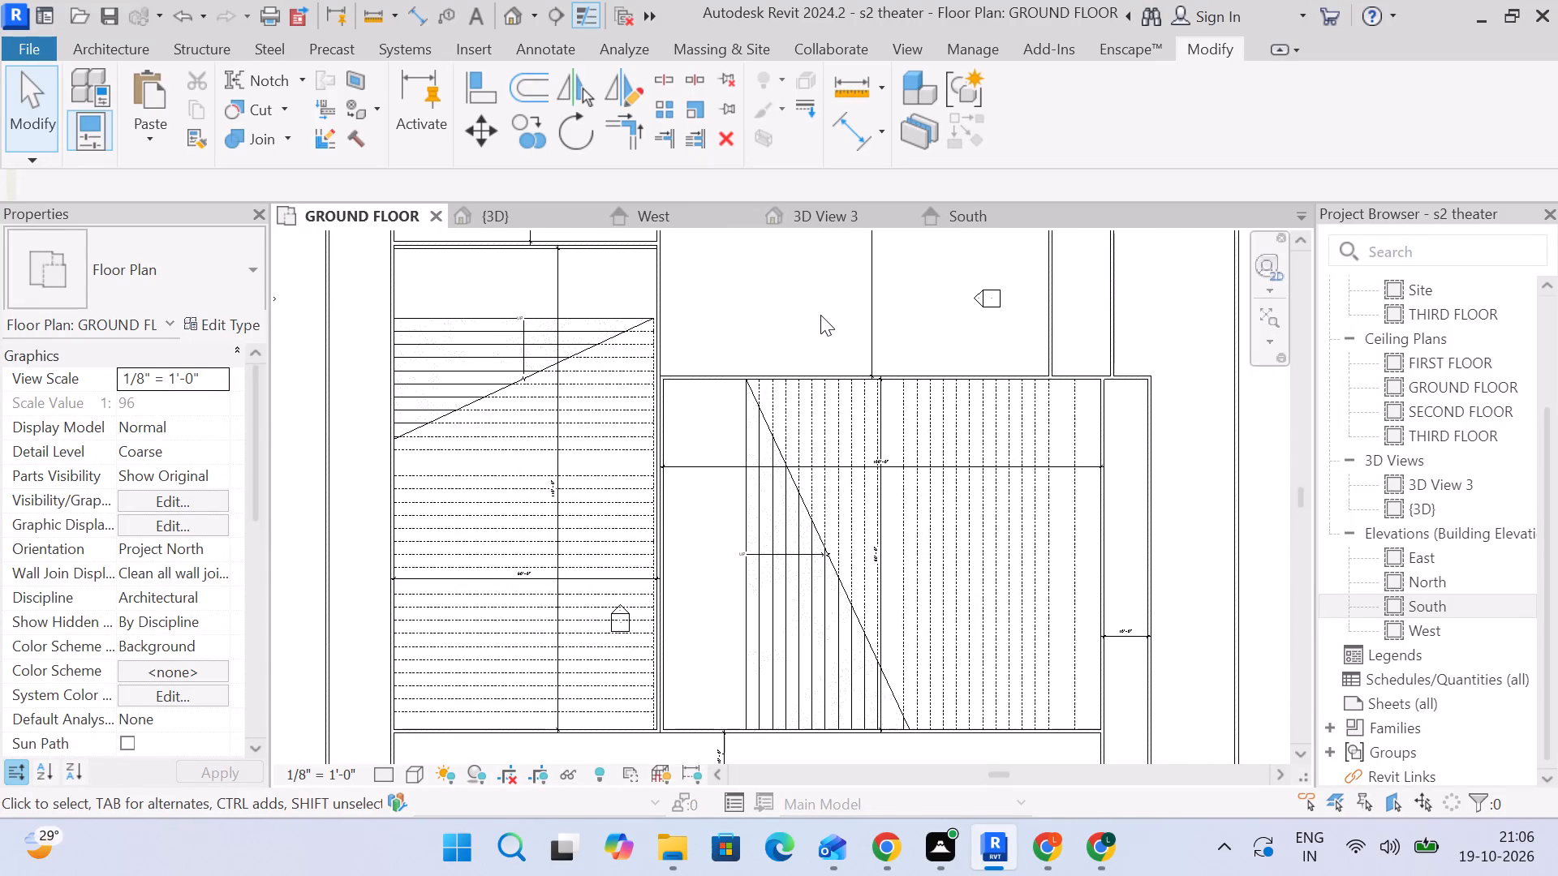
pyautogui.scroll(-2, 820, 315)
pyautogui.moveTo(717, 331); pyautogui.dragTo(726, 402, button='middle')
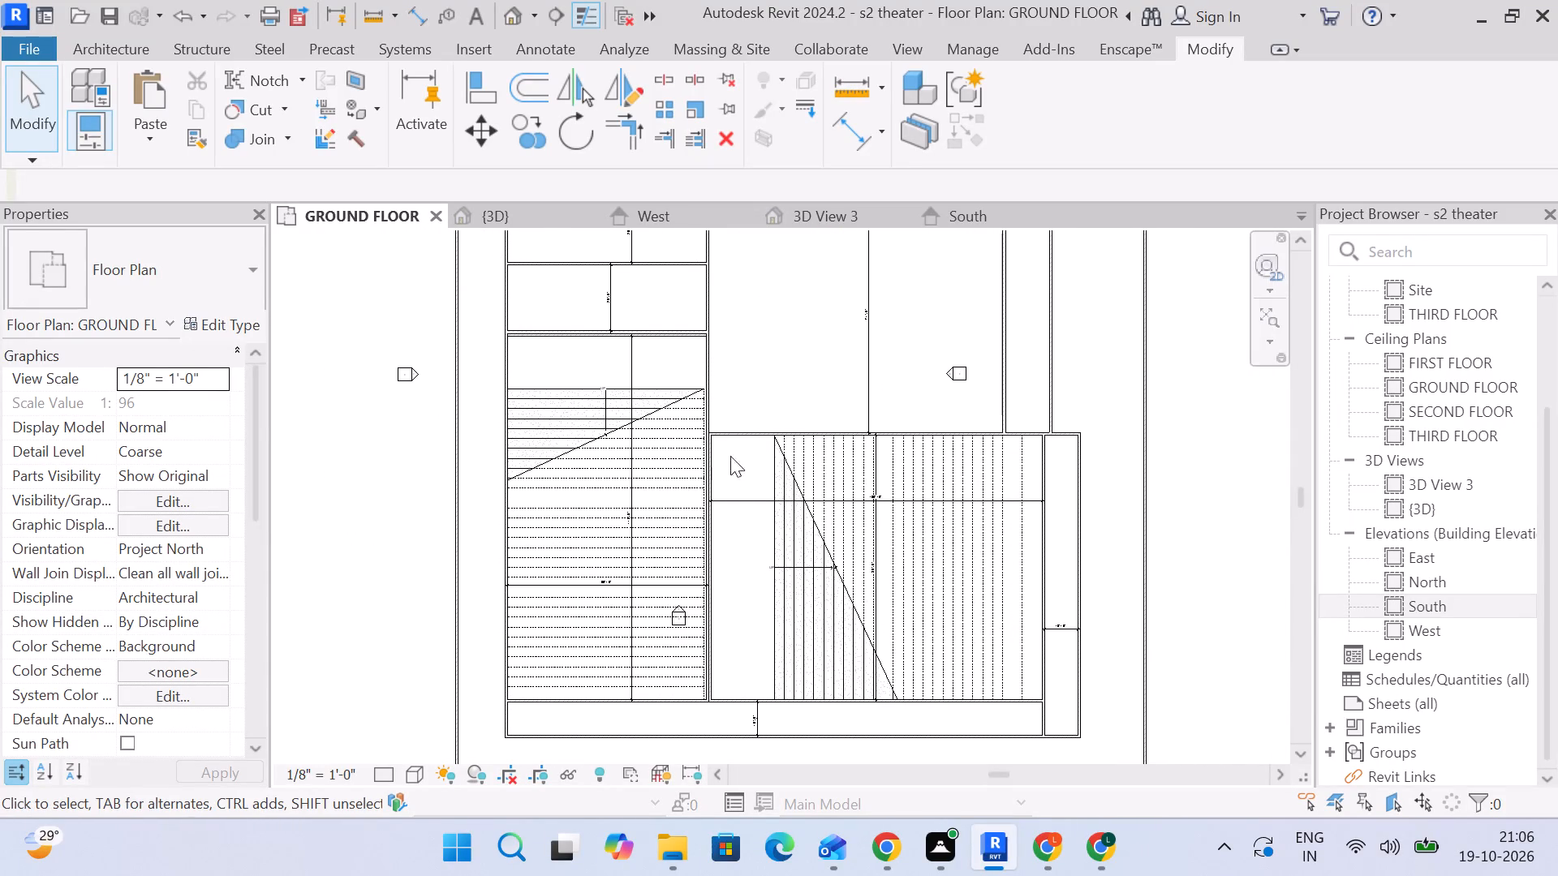
pyautogui.moveTo(747, 375); pyautogui.dragTo(757, 441, button='middle')
pyautogui.scroll(3, 643, 370)
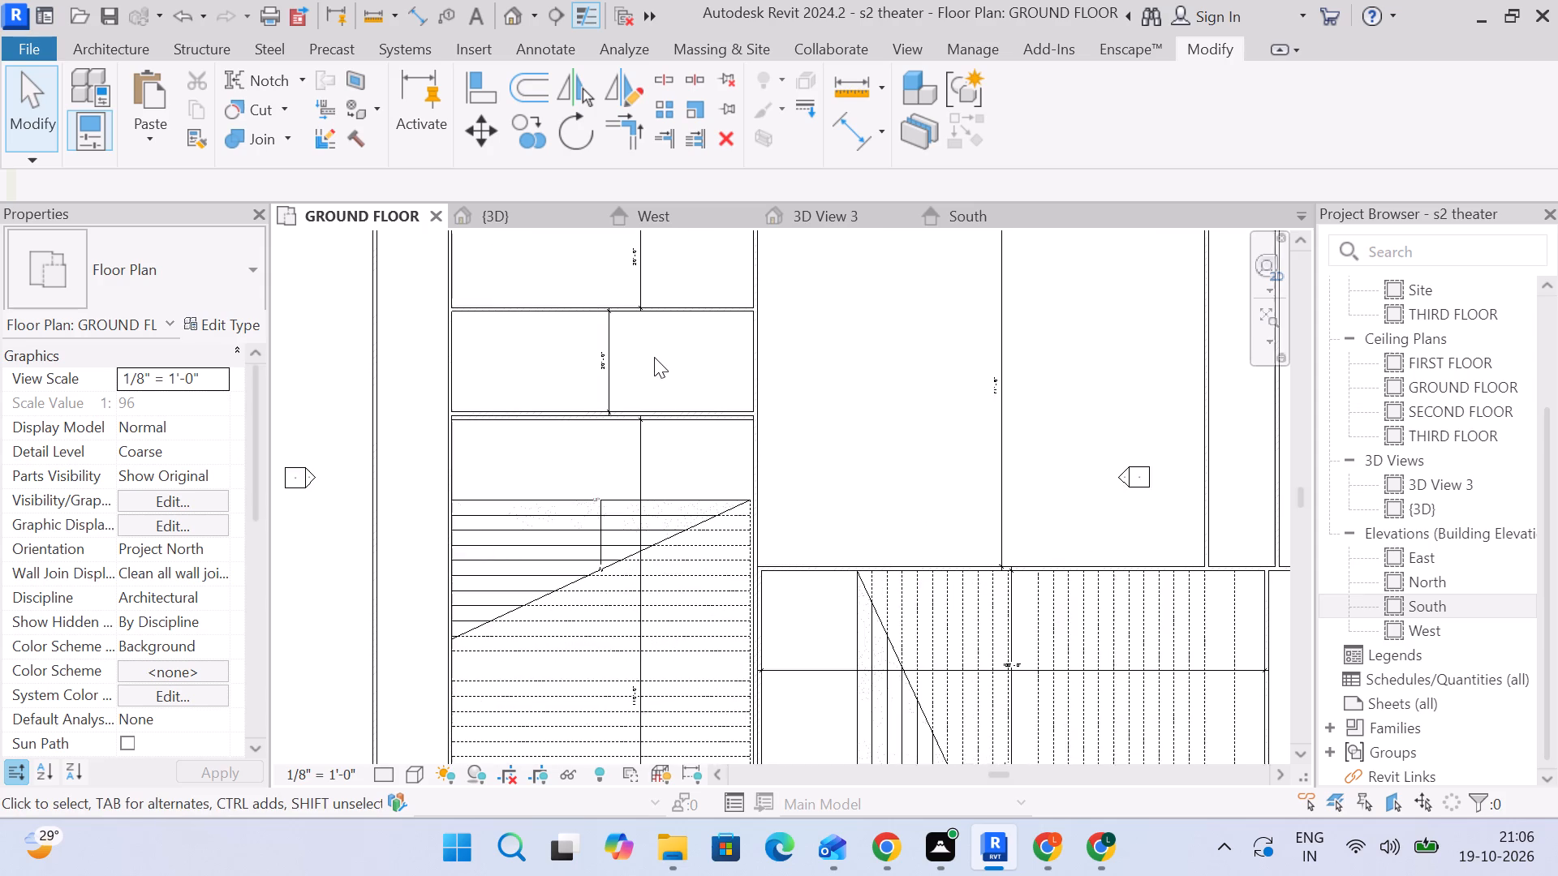
pyautogui.scroll(3, 652, 355)
pyautogui.moveTo(876, 358); pyautogui.dragTo(864, 439, button='middle')
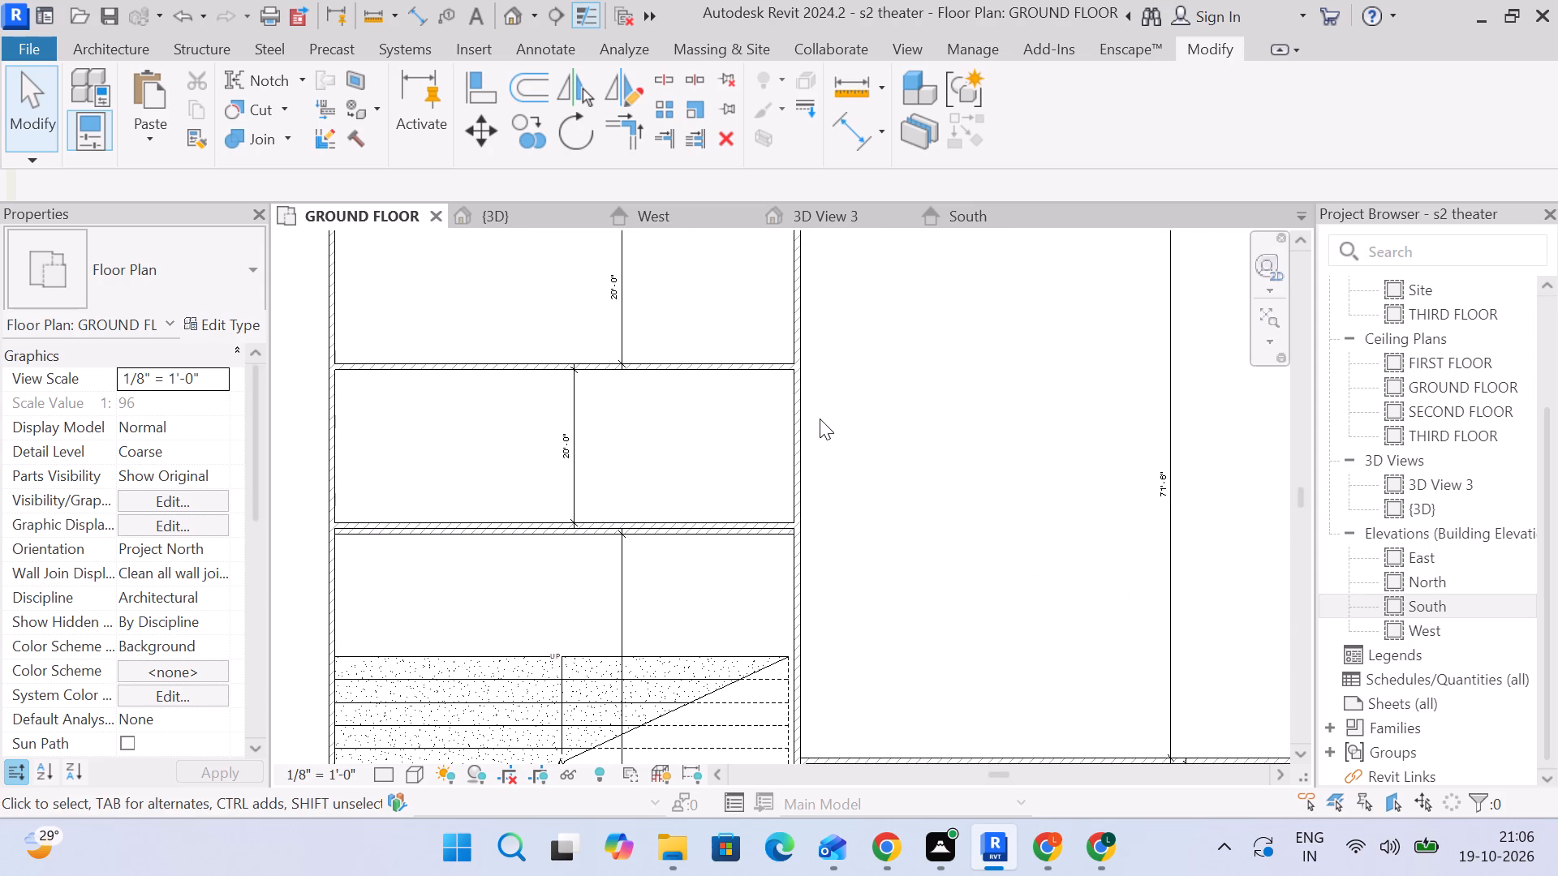
pyautogui.scroll(-3, 859, 277)
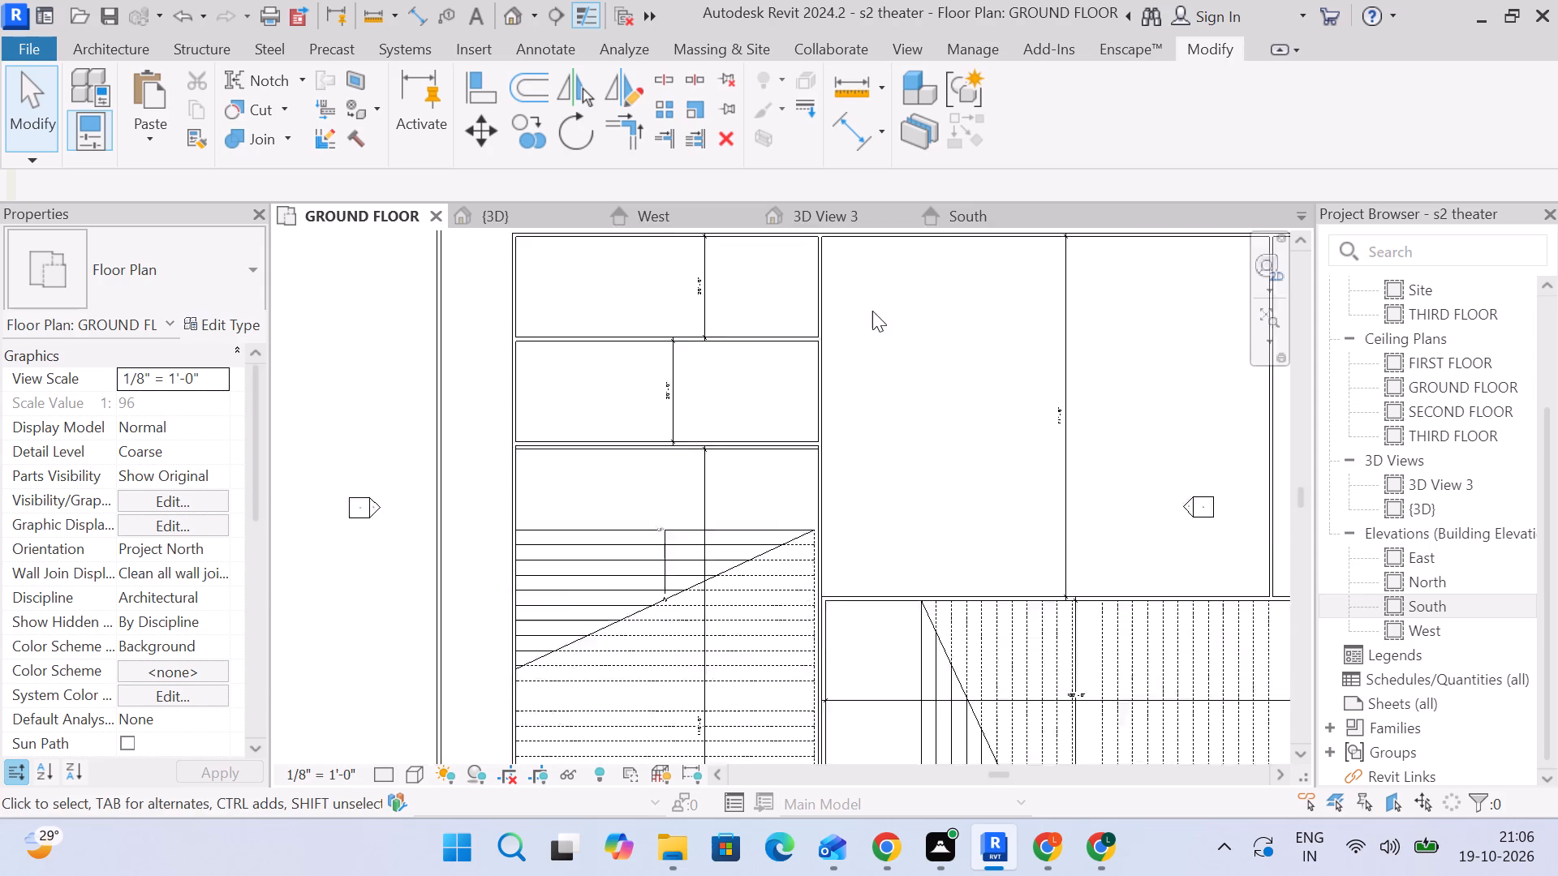
# Inspect the large central room on the ground floor, including its vertical dimension and surrounding walls.
pyautogui.scroll(-1, 872, 311)
pyautogui.moveTo(872, 318); pyautogui.dragTo(794, 308, button='middle')
pyautogui.moveTo(975, 370); pyautogui.dragTo(867, 373, button='middle')
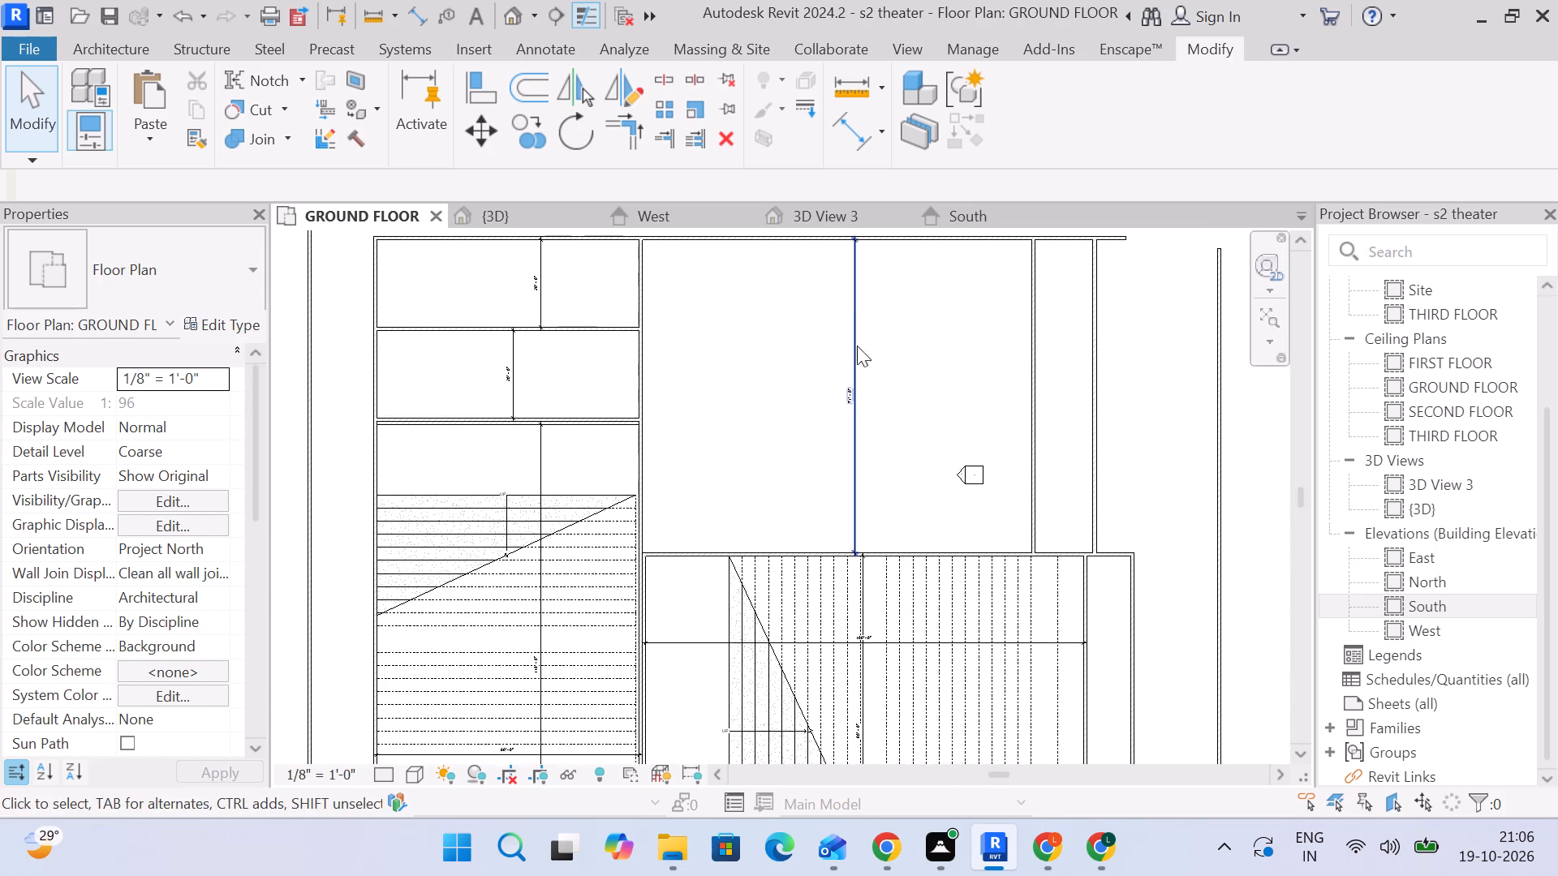
pyautogui.moveTo(849, 319); pyautogui.dragTo(784, 358, button='middle')
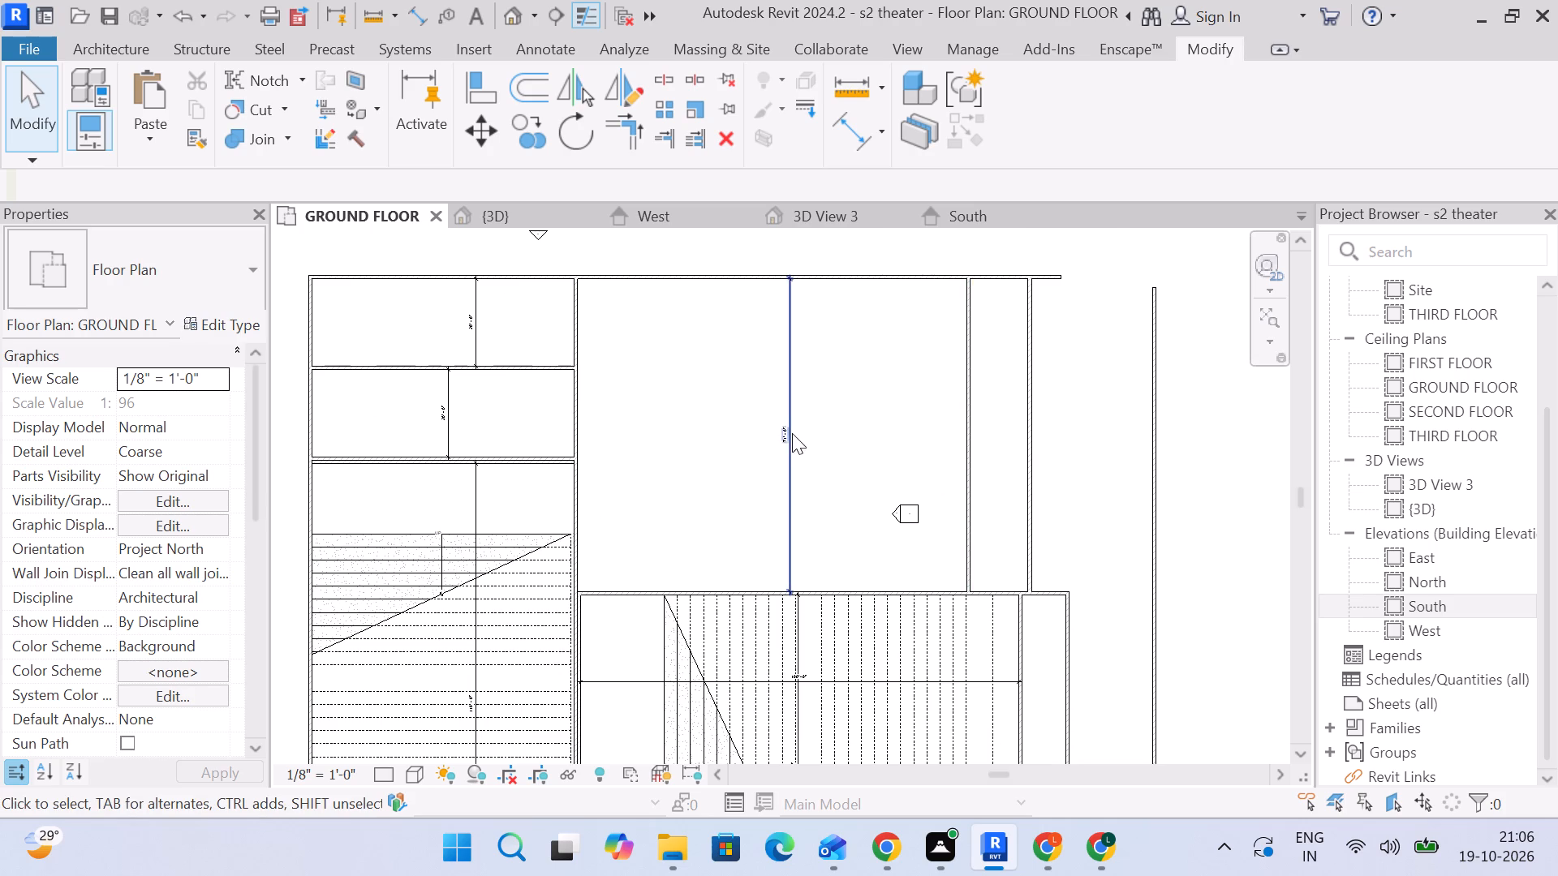
pyautogui.scroll(8, 792, 433)
pyautogui.scroll(-9, 790, 438)
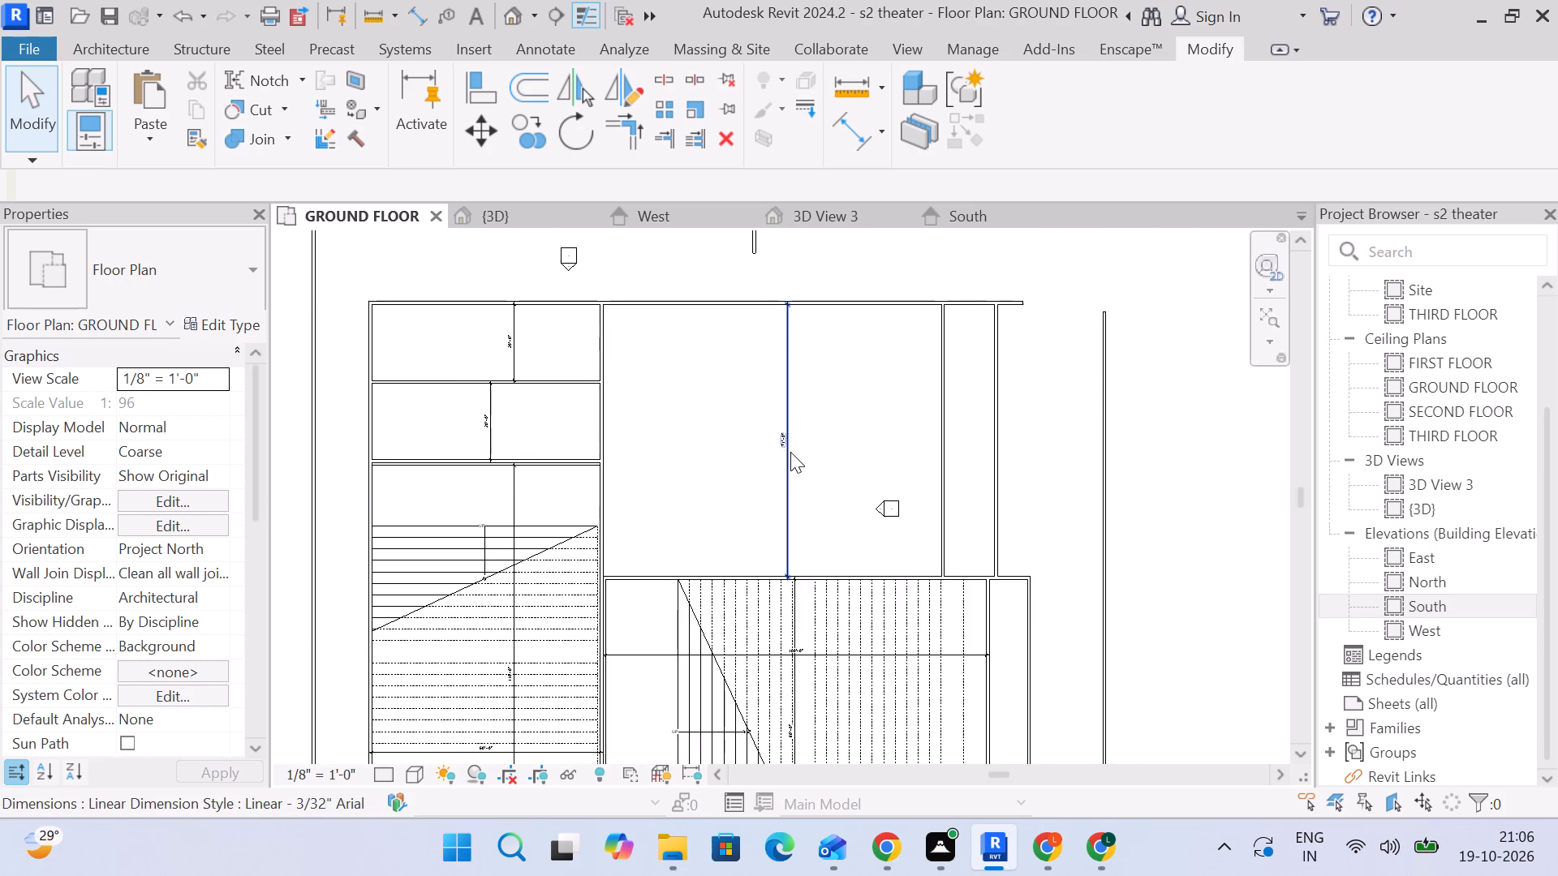
pyautogui.scroll(3, 792, 313)
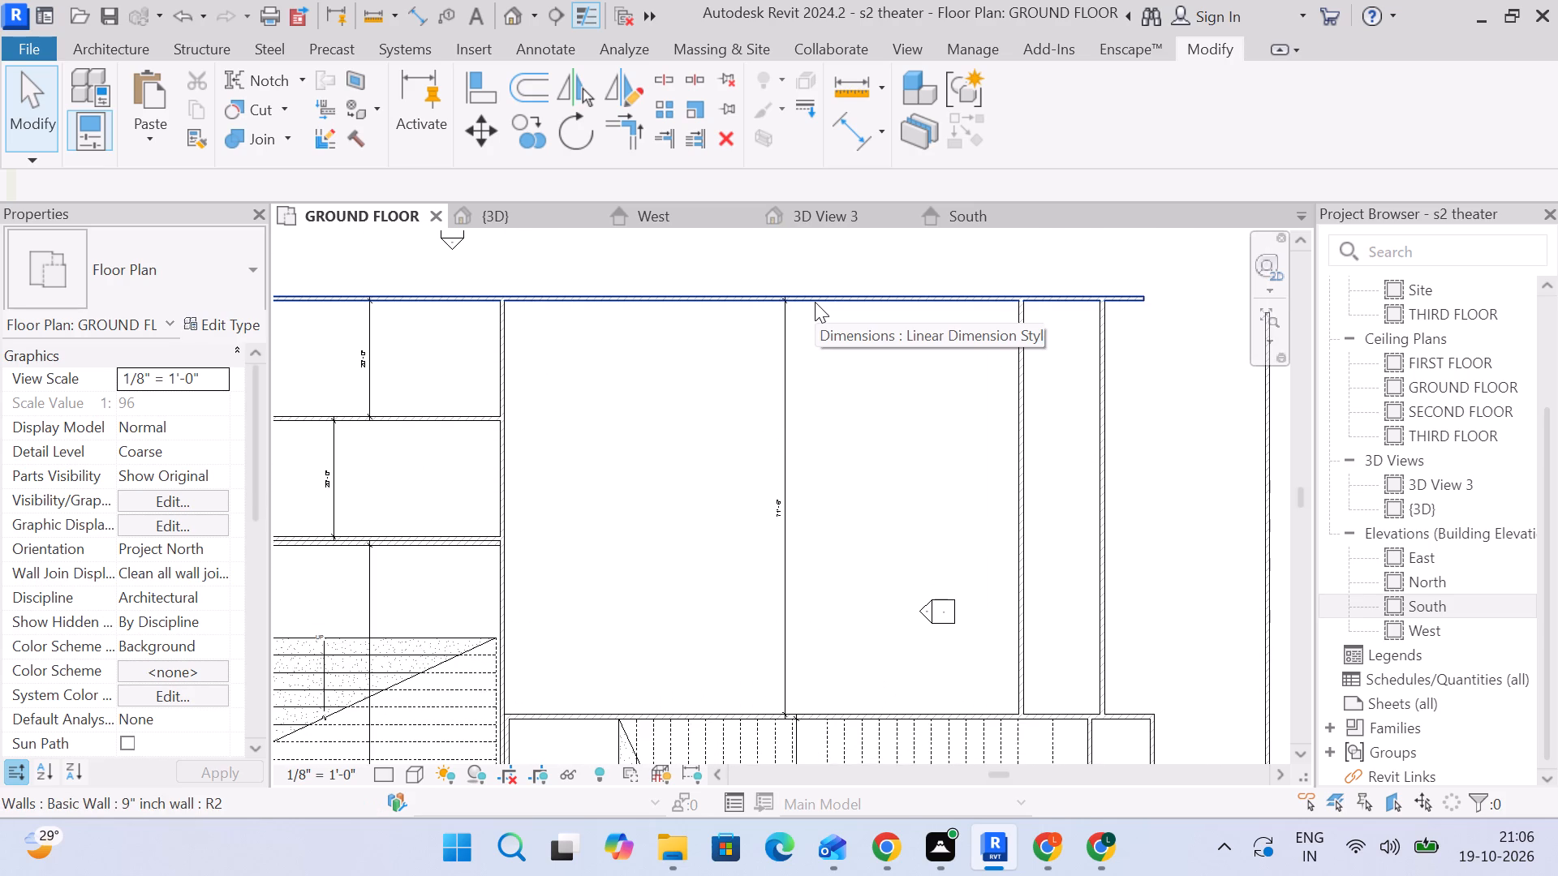
pyautogui.scroll(4, 376, 361)
pyautogui.moveTo(387, 381); pyautogui.dragTo(542, 299, button='middle')
pyautogui.scroll(1, 542, 299)
pyautogui.scroll(-5, 587, 360)
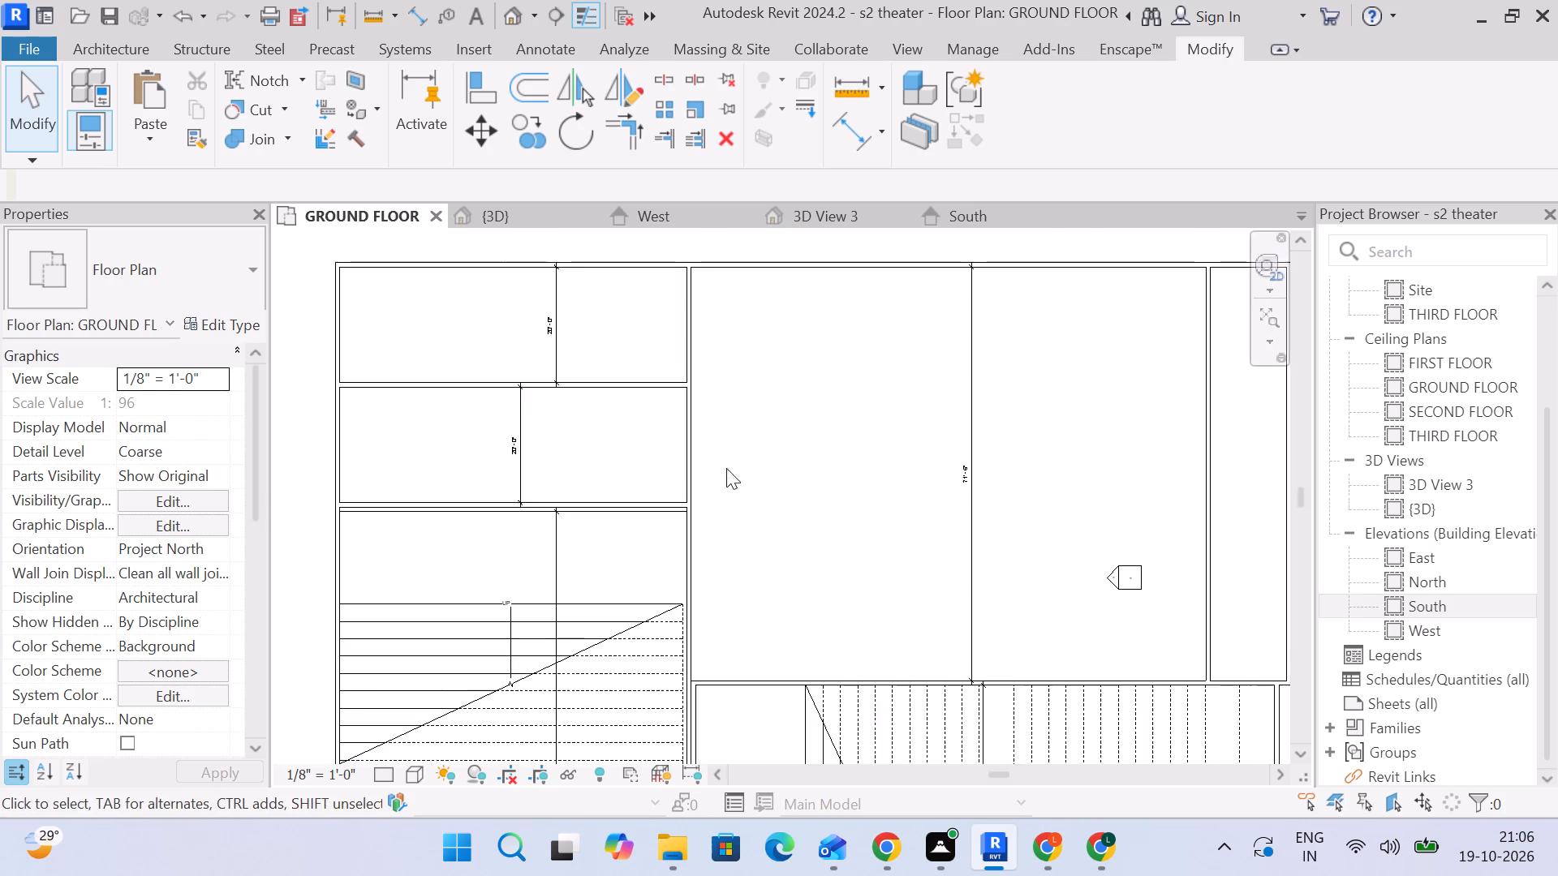
pyautogui.moveTo(966, 540); pyautogui.dragTo(910, 466, button='middle')
pyautogui.scroll(4, 910, 419)
pyautogui.scroll(1, 975, 398)
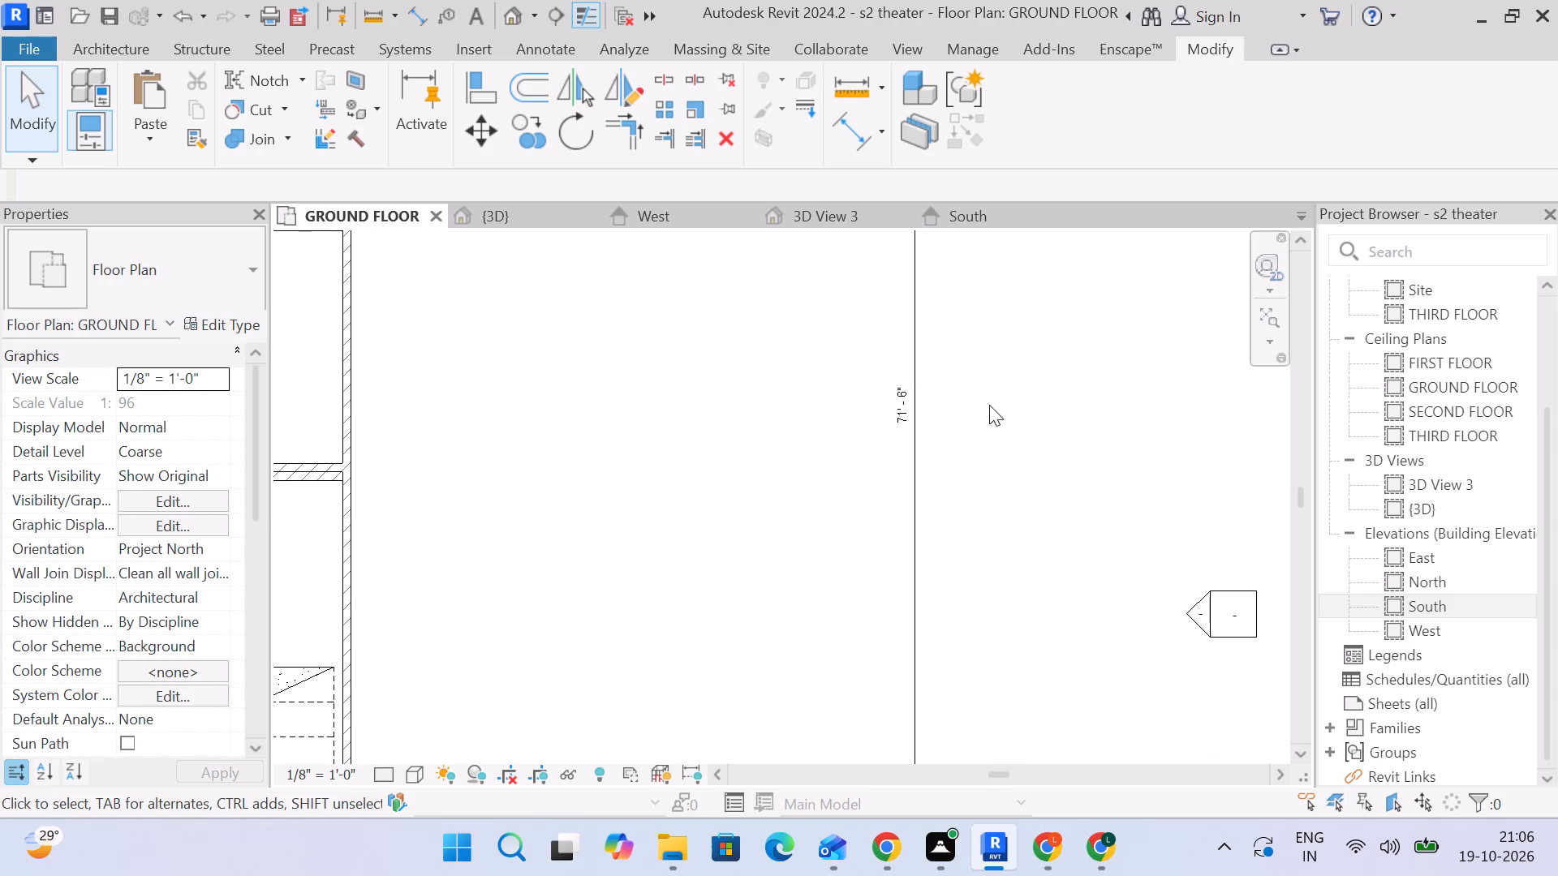
pyautogui.scroll(-4, 990, 405)
pyautogui.moveTo(990, 405); pyautogui.dragTo(802, 426, button='middle')
pyautogui.scroll(-3, 802, 422)
pyautogui.moveTo(802, 422); pyautogui.dragTo(738, 469, button='middle')
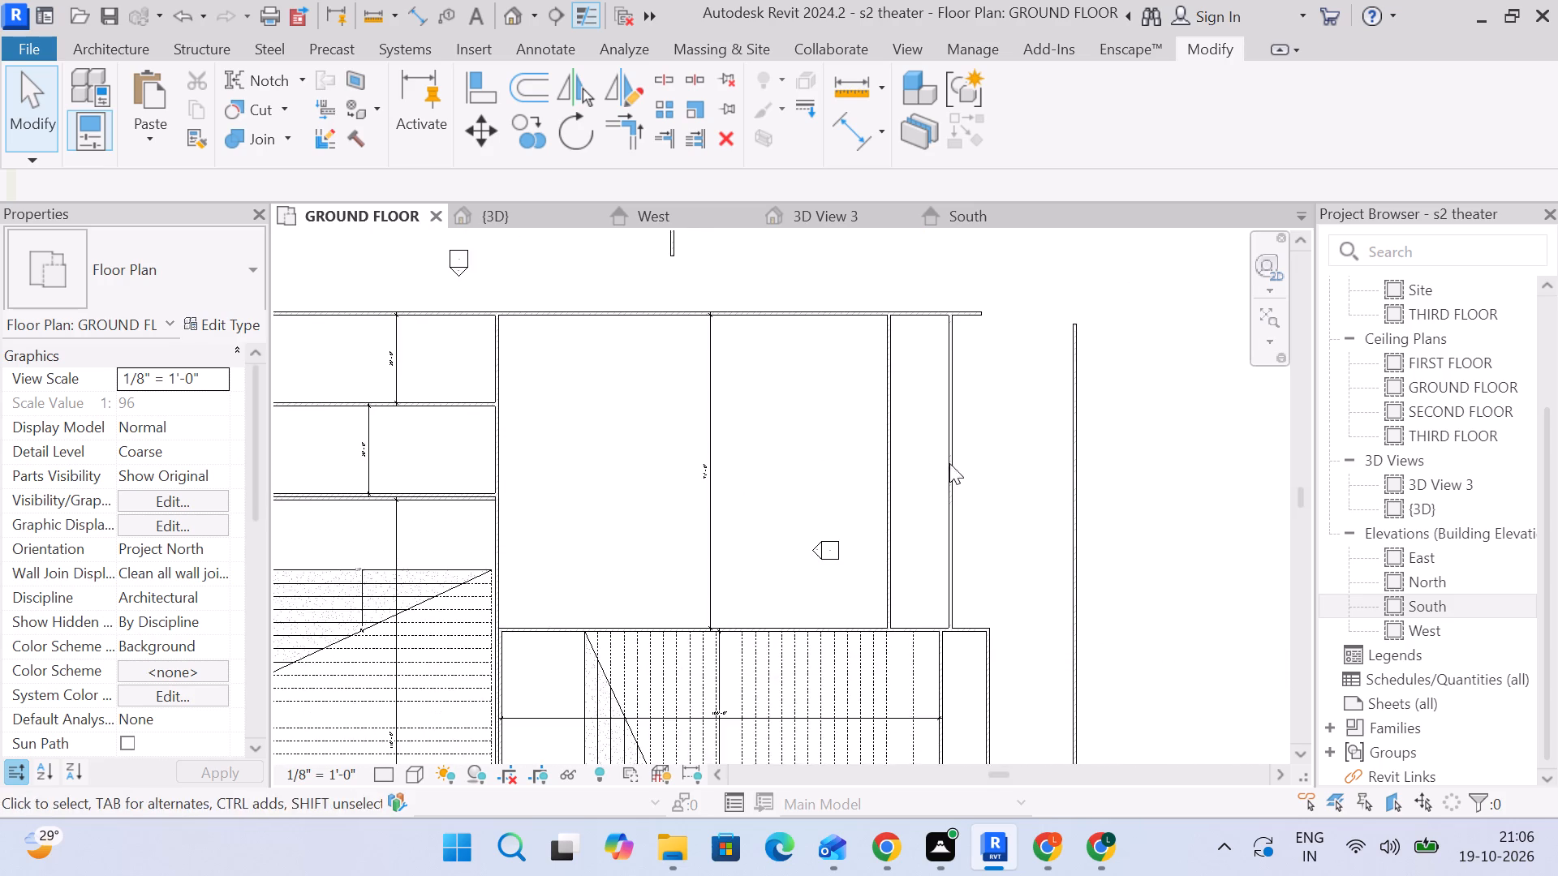
pyautogui.scroll(3, 952, 460)
pyautogui.scroll(-3, 952, 457)
# Examine the stair with vertical tread lines and the width dimension of the narrow corridor beside it.
pyautogui.moveTo(952, 457); pyautogui.dragTo(979, 168, button='middle')
pyautogui.scroll(3, 828, 493)
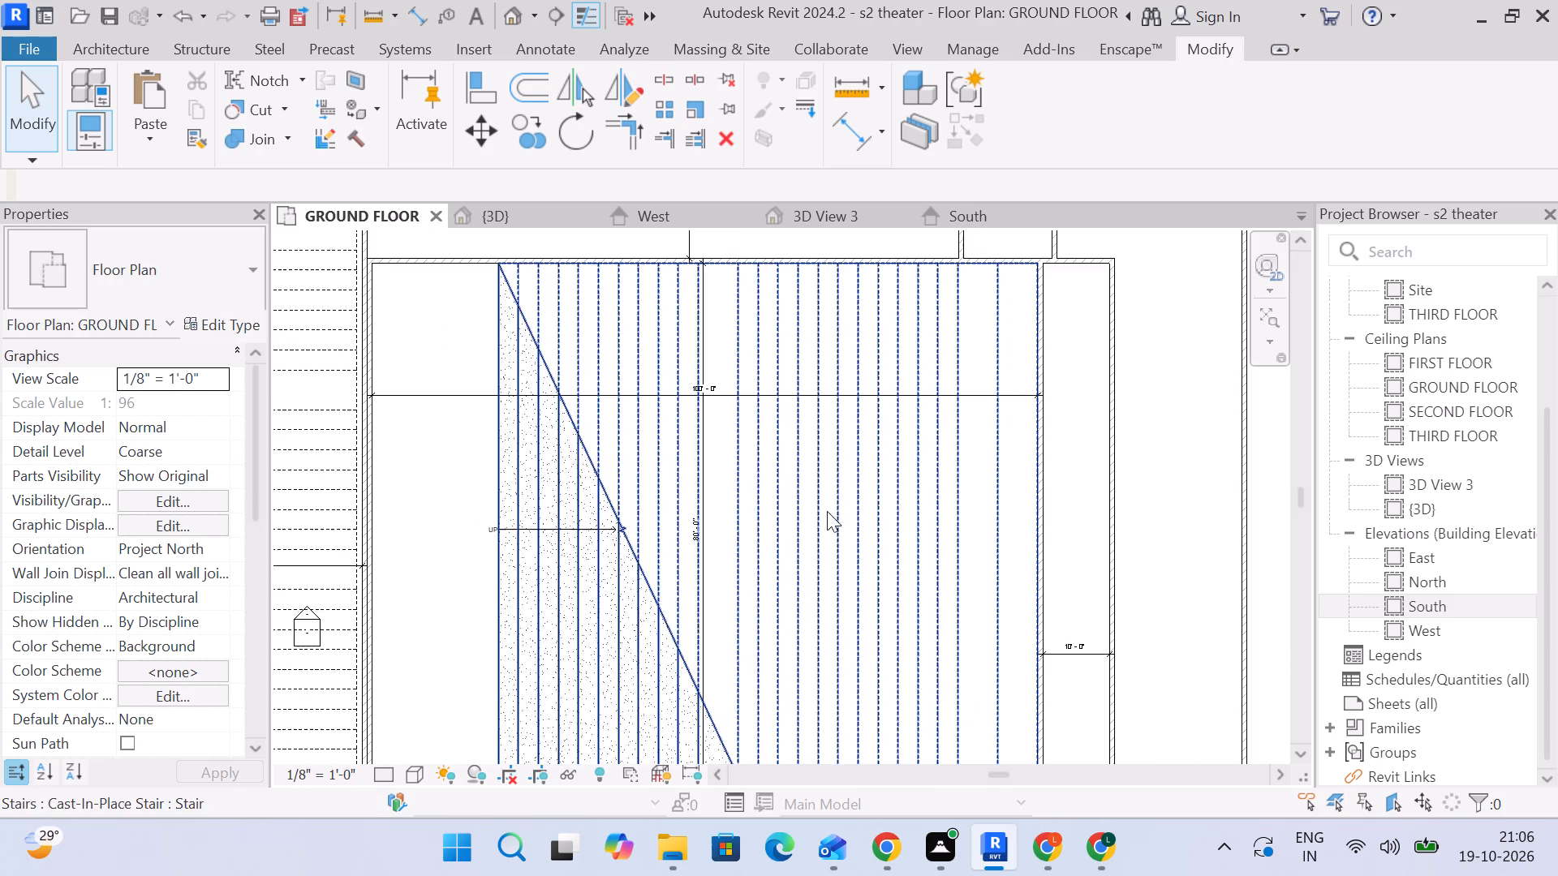
pyautogui.moveTo(837, 512); pyautogui.dragTo(867, 491, button='middle')
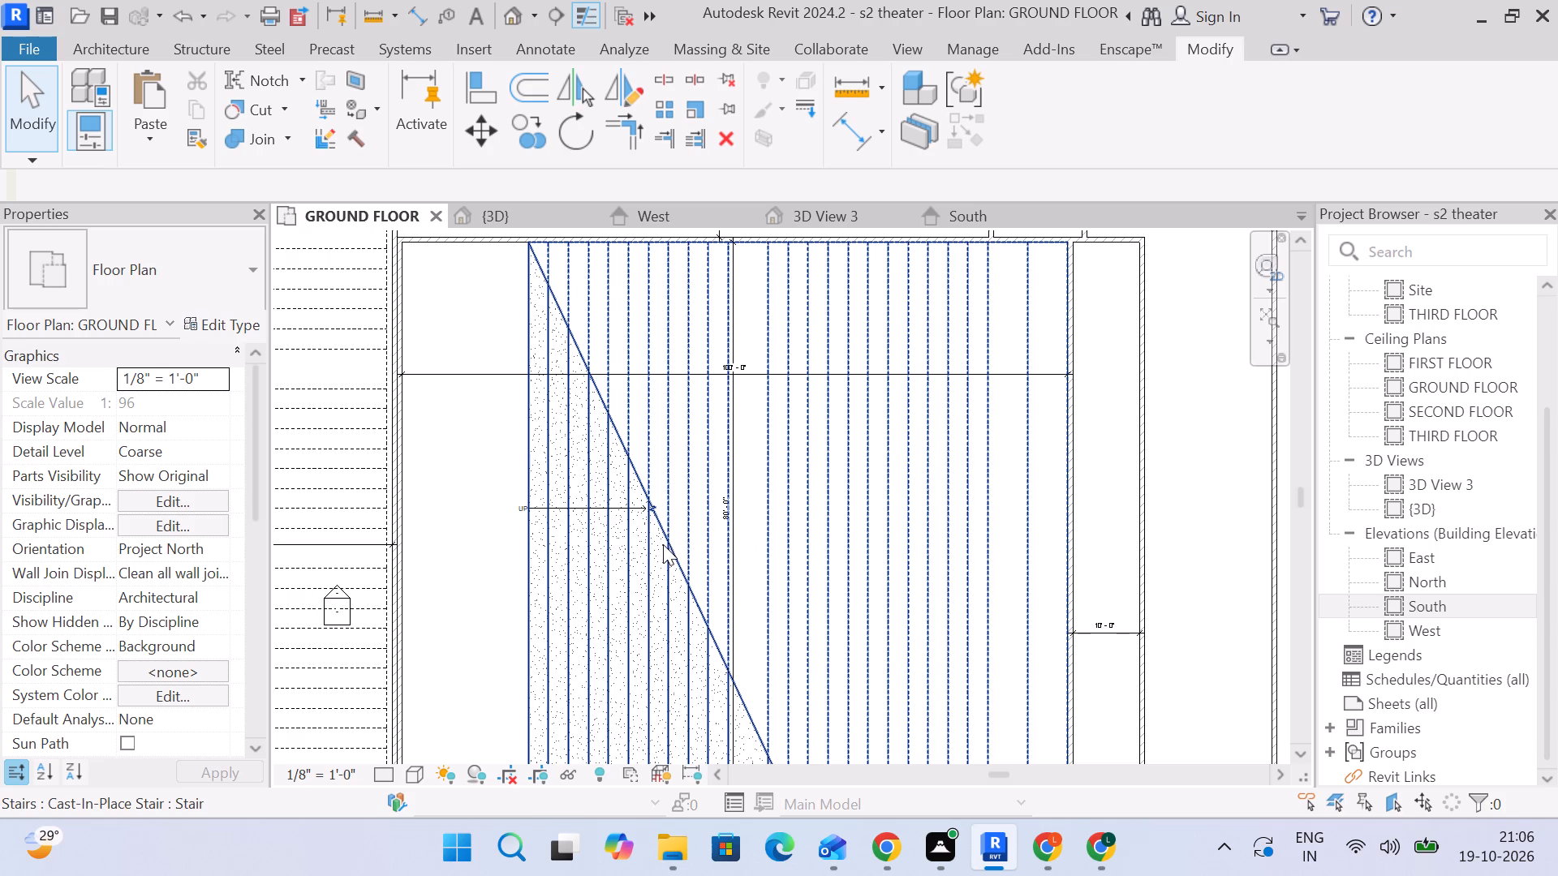
pyautogui.scroll(-3, 905, 461)
pyautogui.moveTo(905, 461); pyautogui.dragTo(719, 433, button='middle')
pyautogui.moveTo(906, 444); pyautogui.dragTo(995, 393, button='middle')
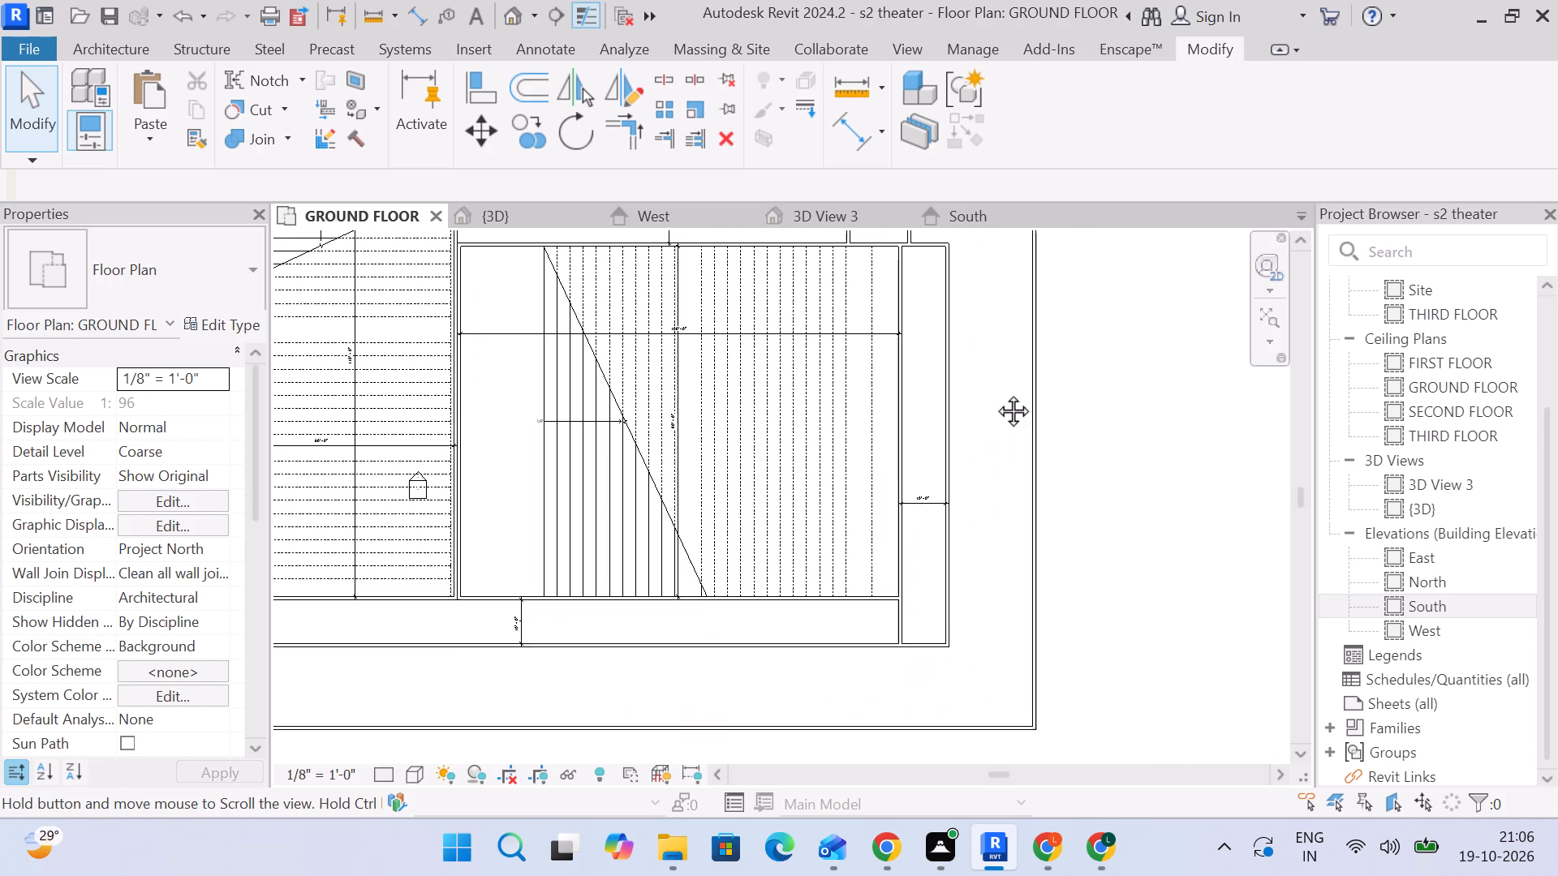
pyautogui.moveTo(995, 393); pyautogui.dragTo(998, 391, button='middle')
pyautogui.scroll(8, 951, 506)
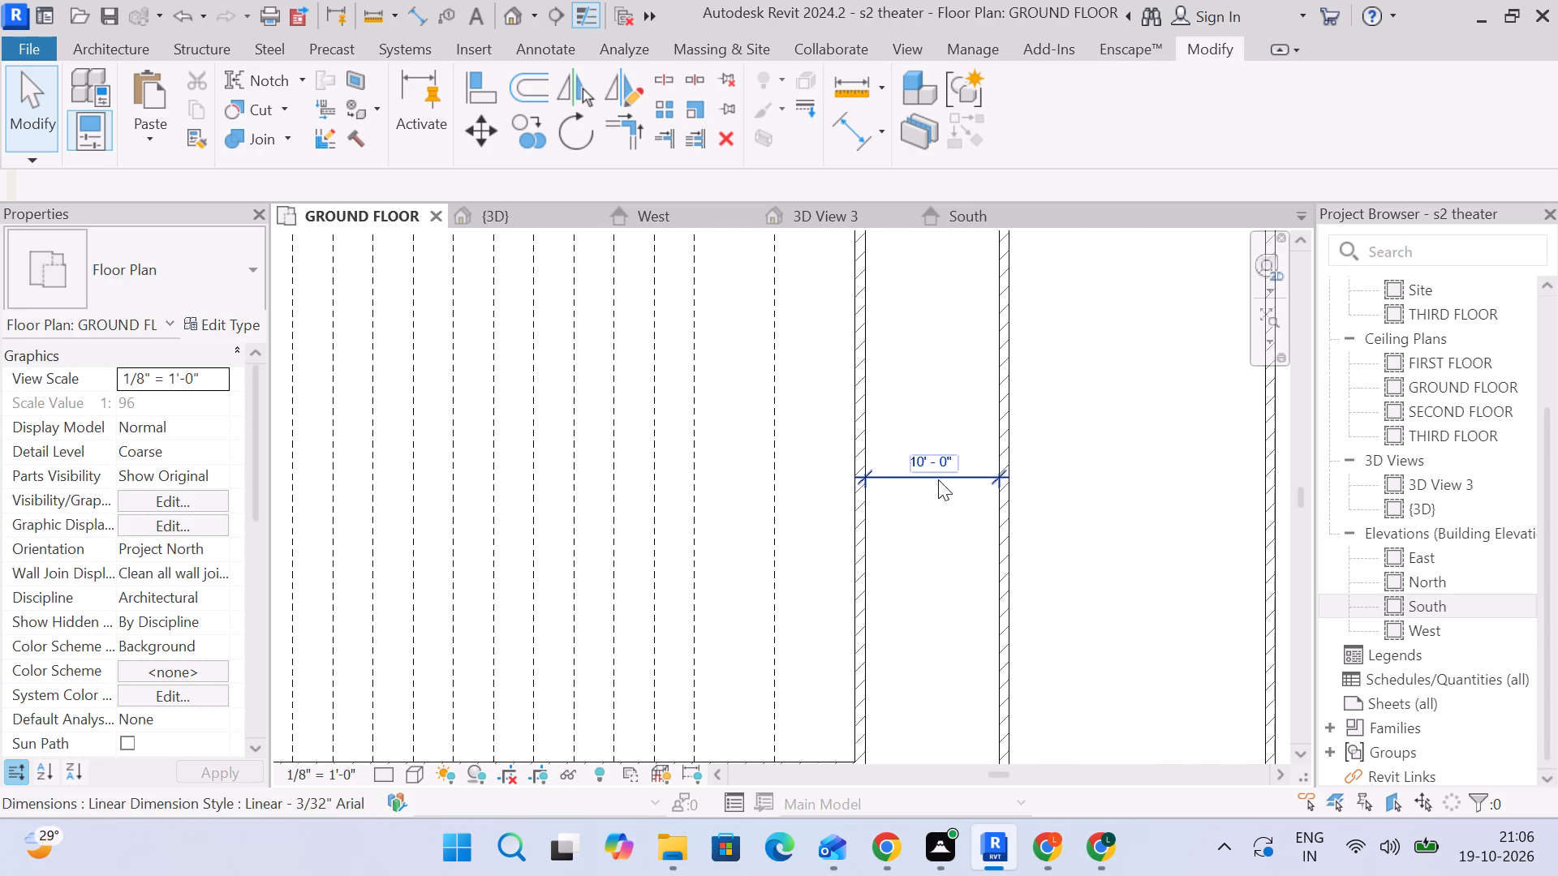
pyautogui.scroll(5, 932, 474)
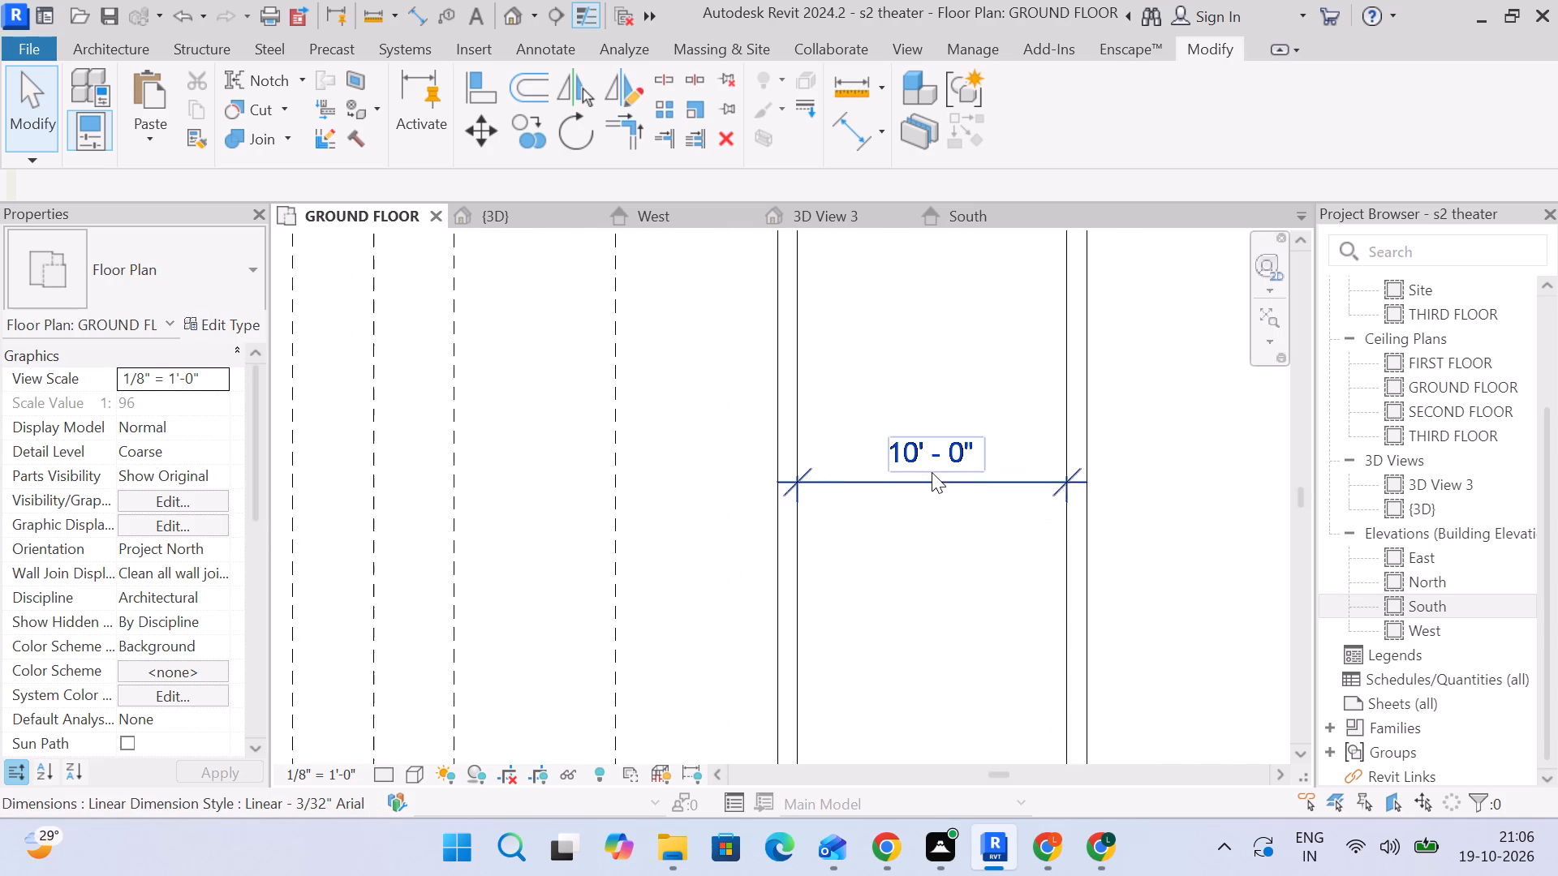
pyautogui.scroll(1, 932, 472)
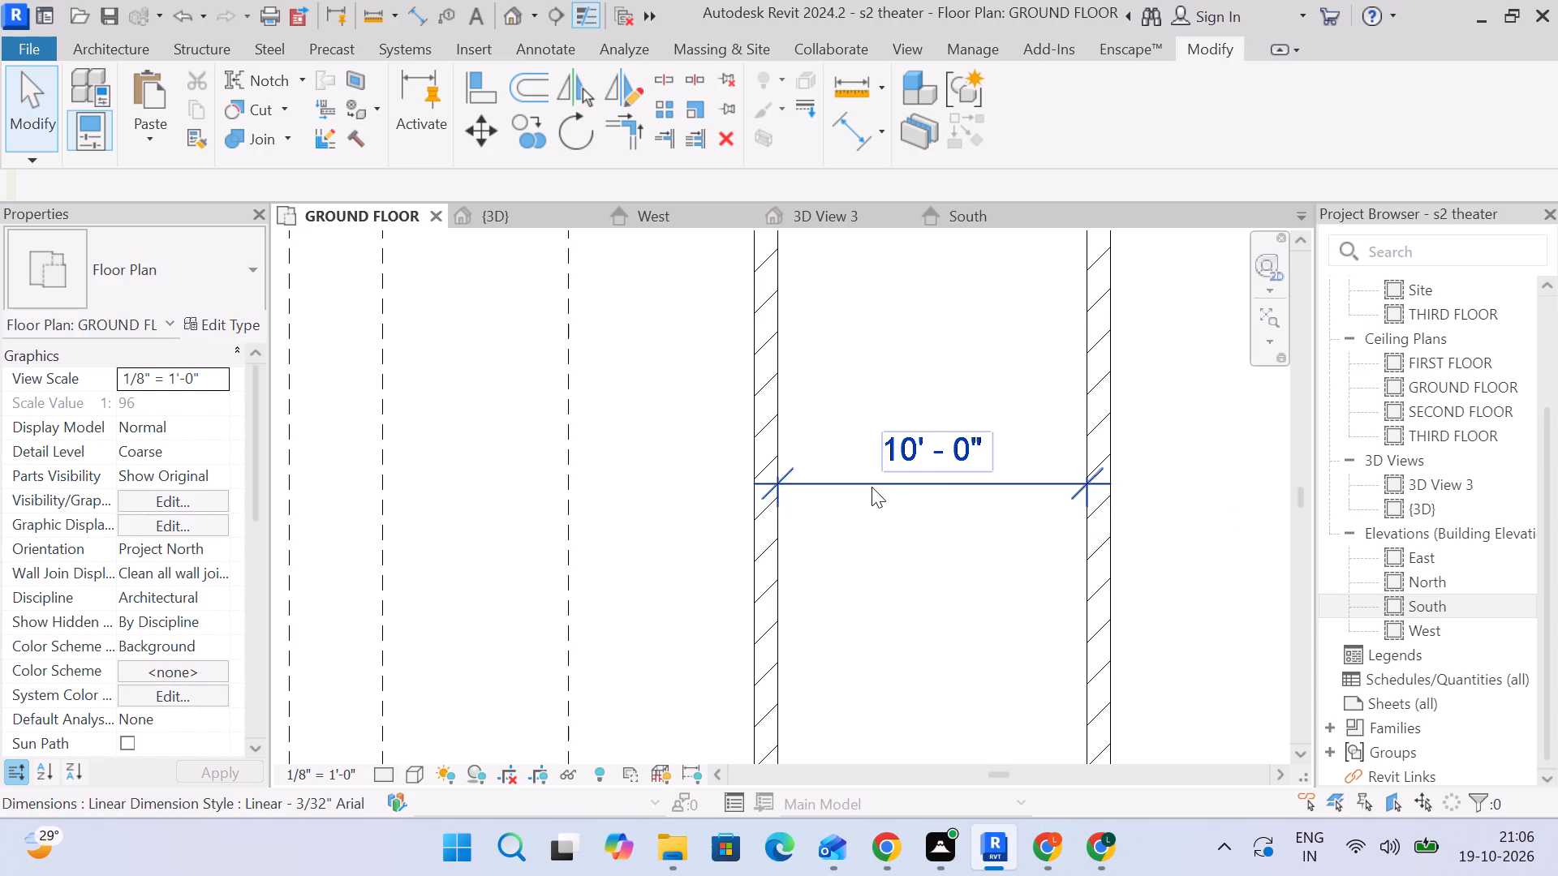
pyautogui.scroll(-4, 911, 518)
pyautogui.moveTo(913, 522); pyautogui.dragTo(917, 470, button='middle')
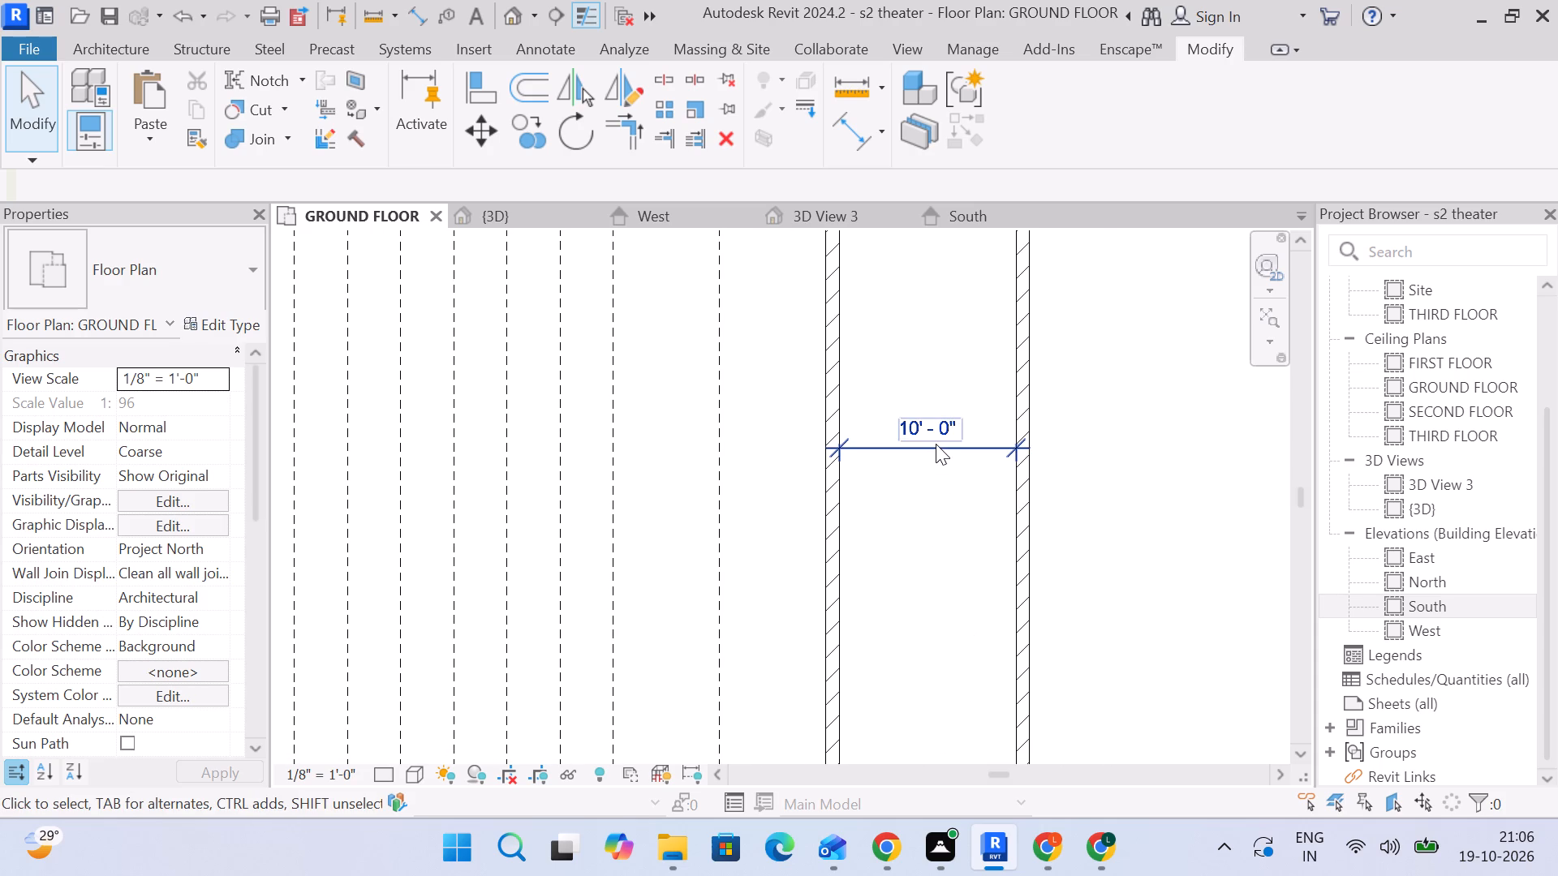
pyautogui.scroll(-5, 936, 444)
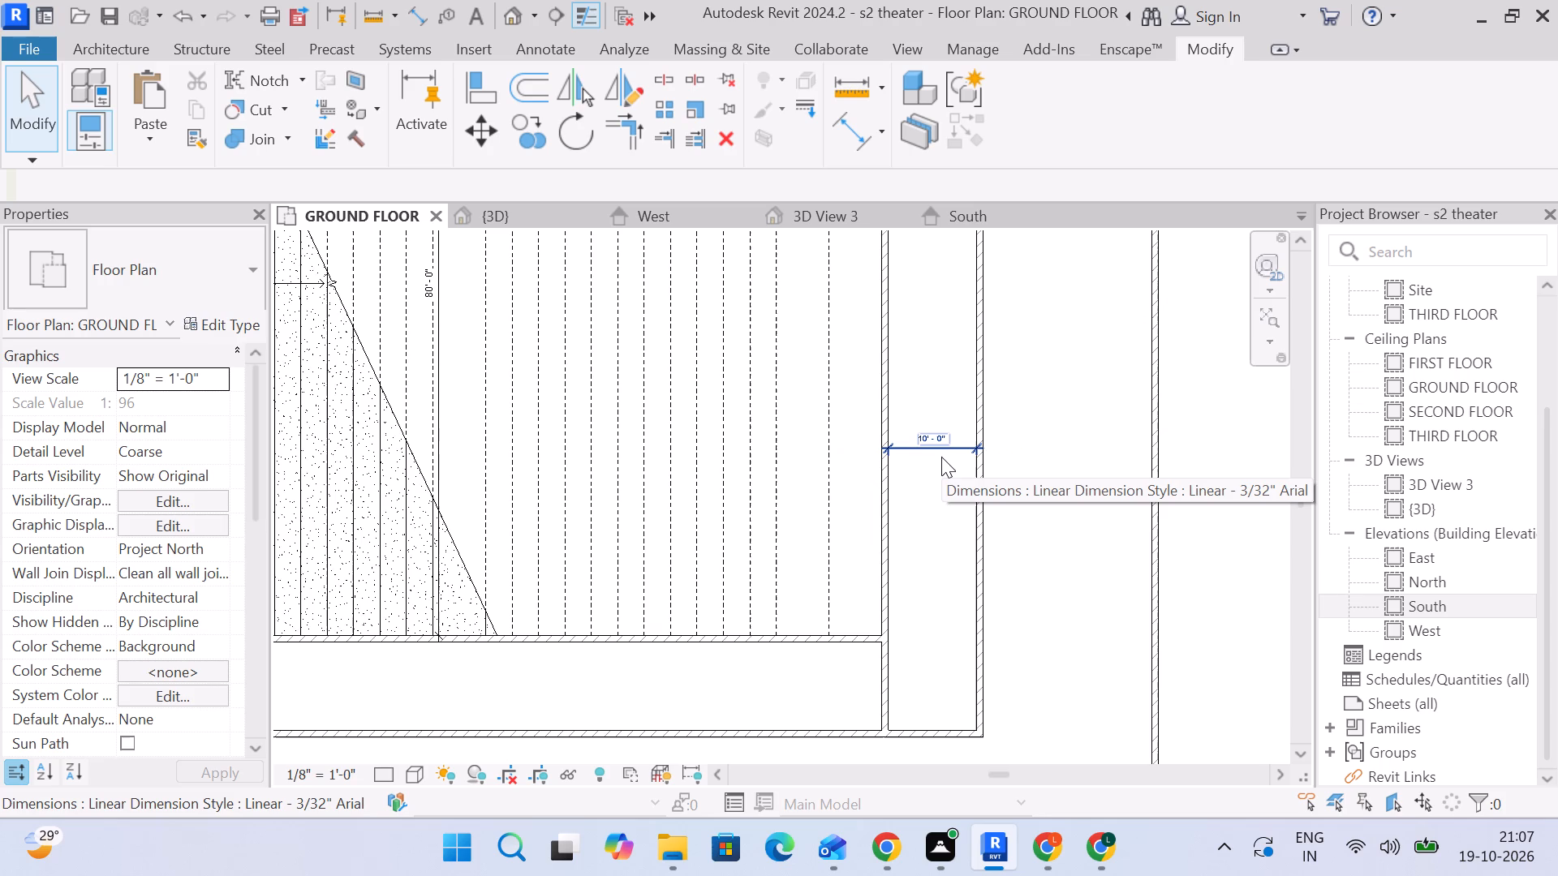
pyautogui.scroll(3, 1007, 425)
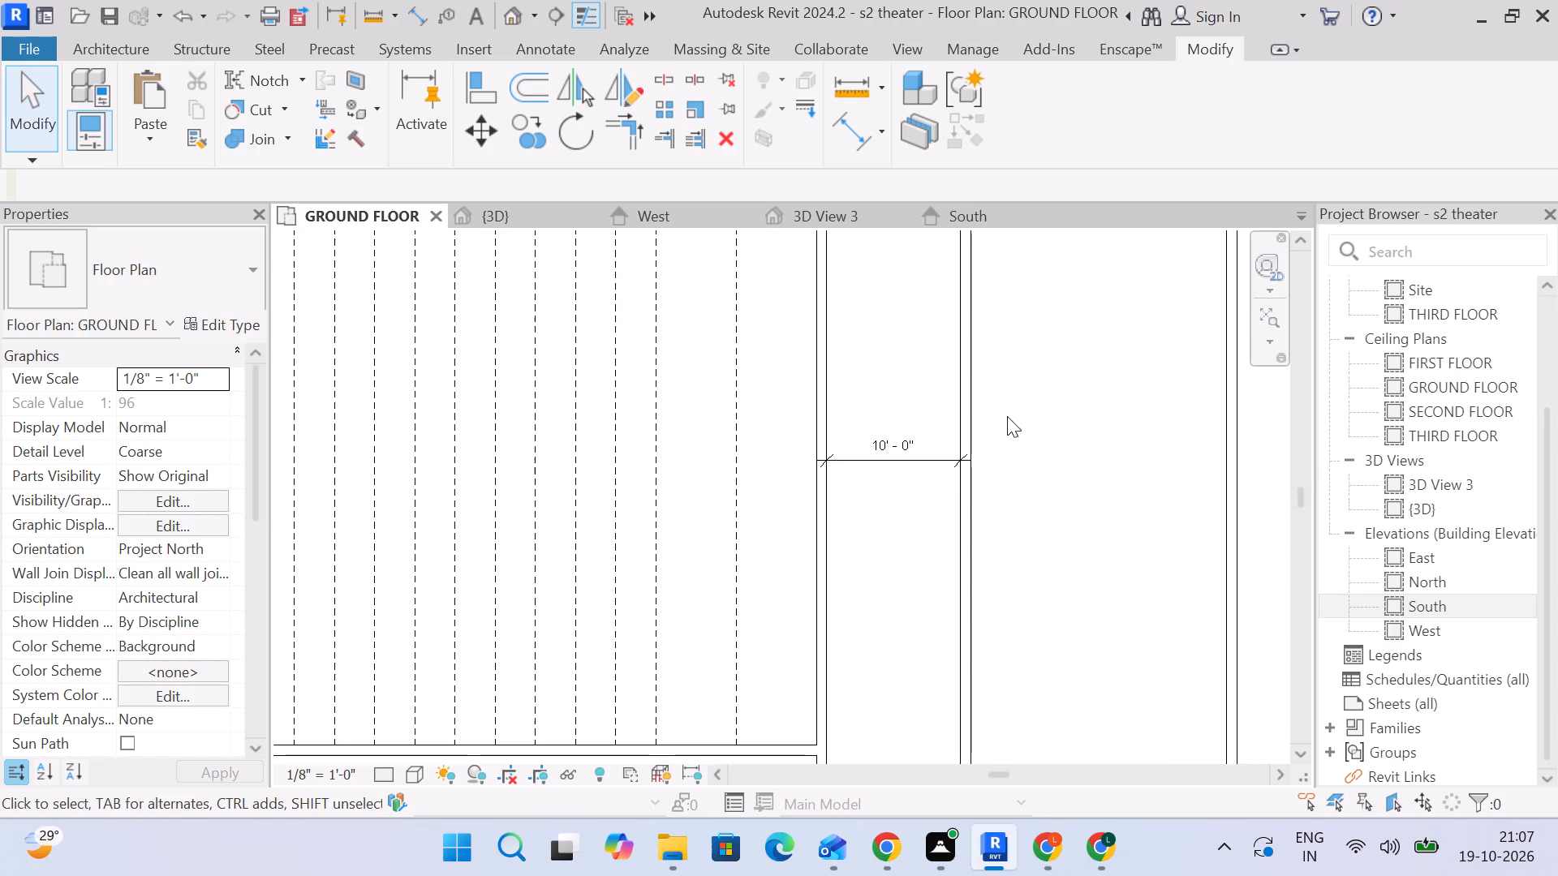
# Review the ground floor layout again, from the narrow corridor and outer walls to the central room and both stepped seating areas.
pyautogui.scroll(-4, 1007, 416)
pyautogui.moveTo(1007, 417); pyautogui.dragTo(1052, 367, button='middle')
pyautogui.scroll(-2, 1061, 298)
pyautogui.moveTo(1064, 298); pyautogui.dragTo(969, 389, button='middle')
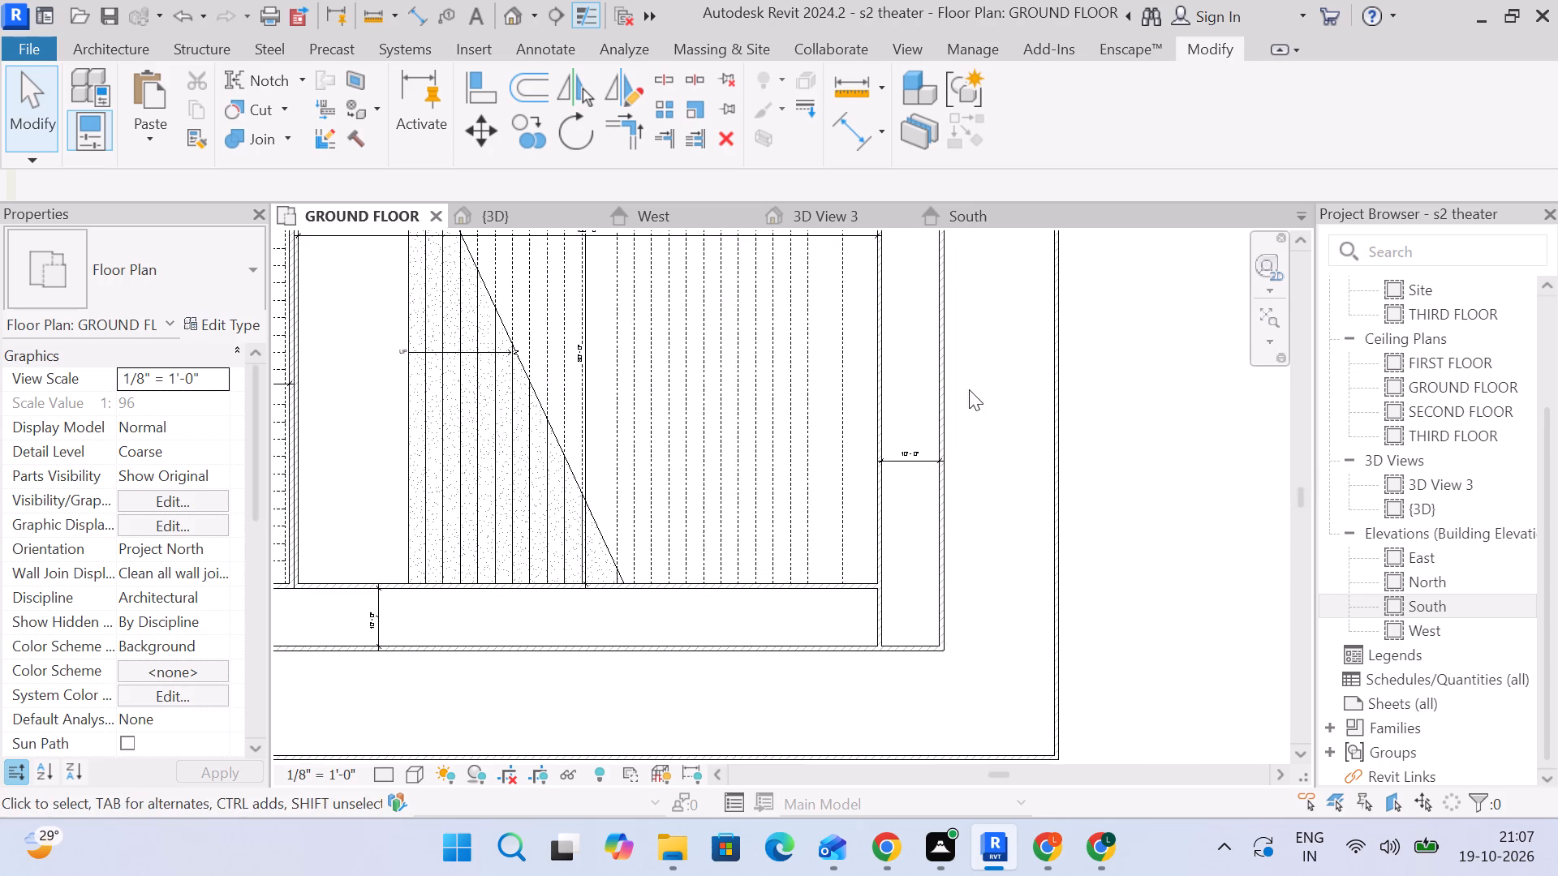
pyautogui.moveTo(983, 346); pyautogui.dragTo(974, 384, button='middle')
pyautogui.middleClick(932, 364)
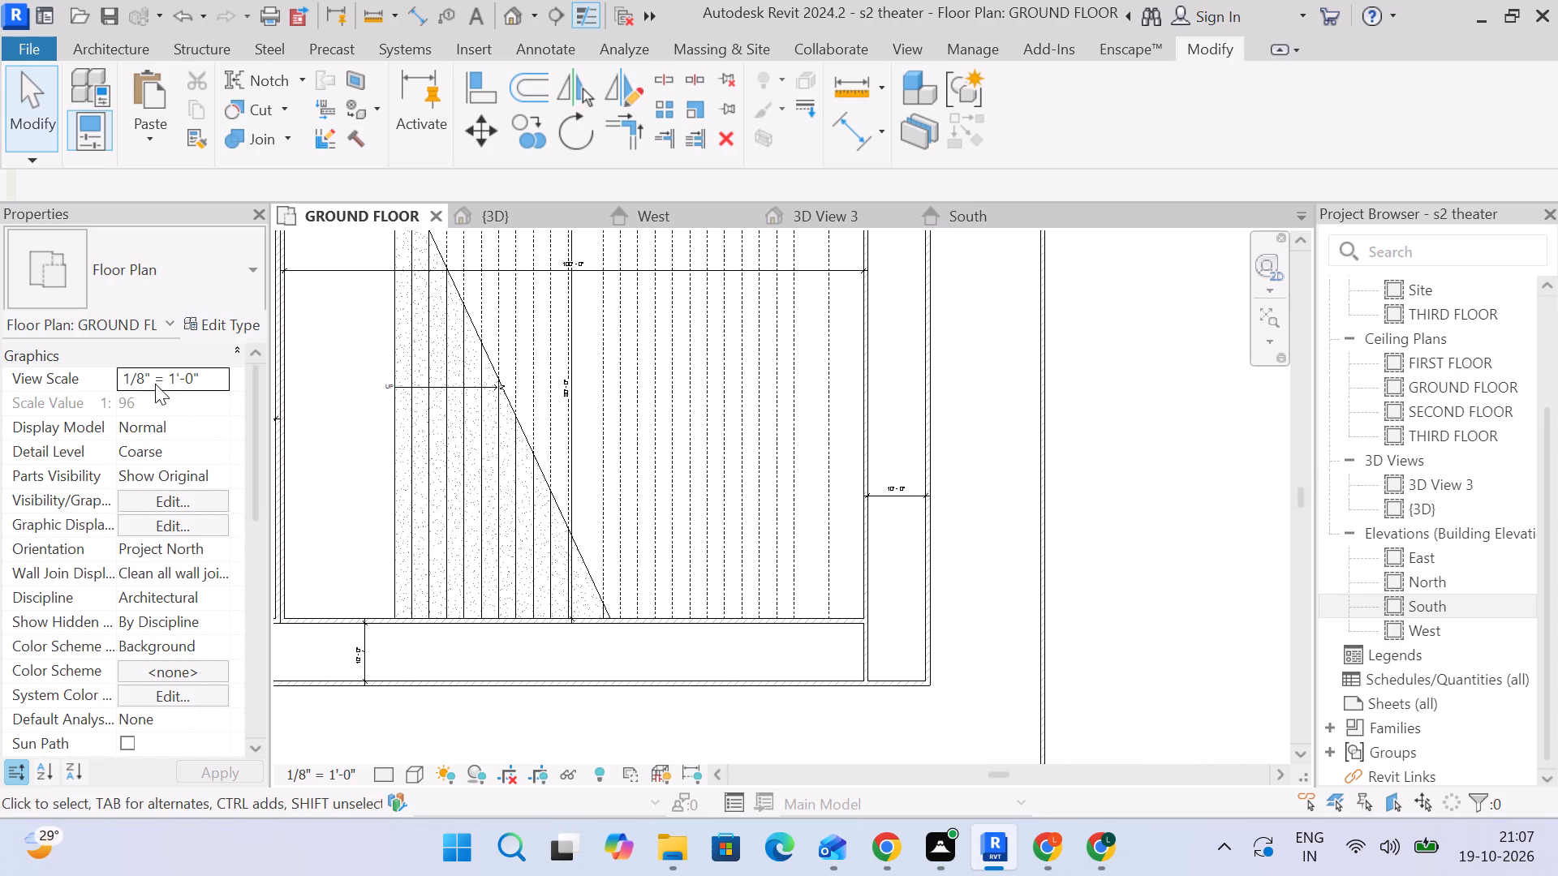
pyautogui.click(32, 88)
pyautogui.moveTo(669, 277); pyautogui.dragTo(682, 367, button='middle')
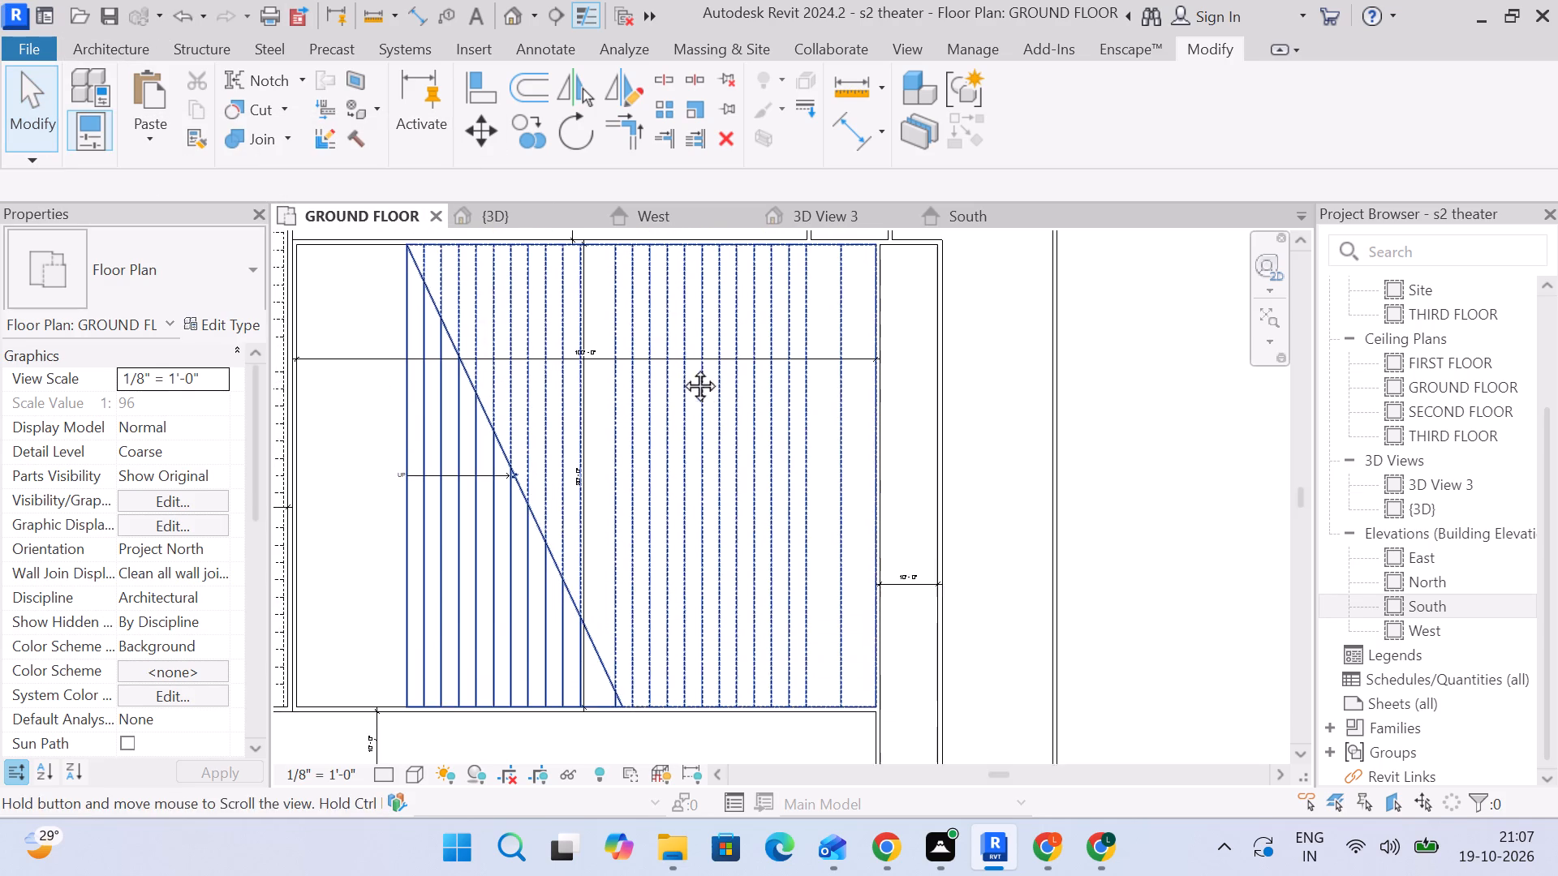
pyautogui.moveTo(682, 367); pyautogui.dragTo(682, 368, button='middle')
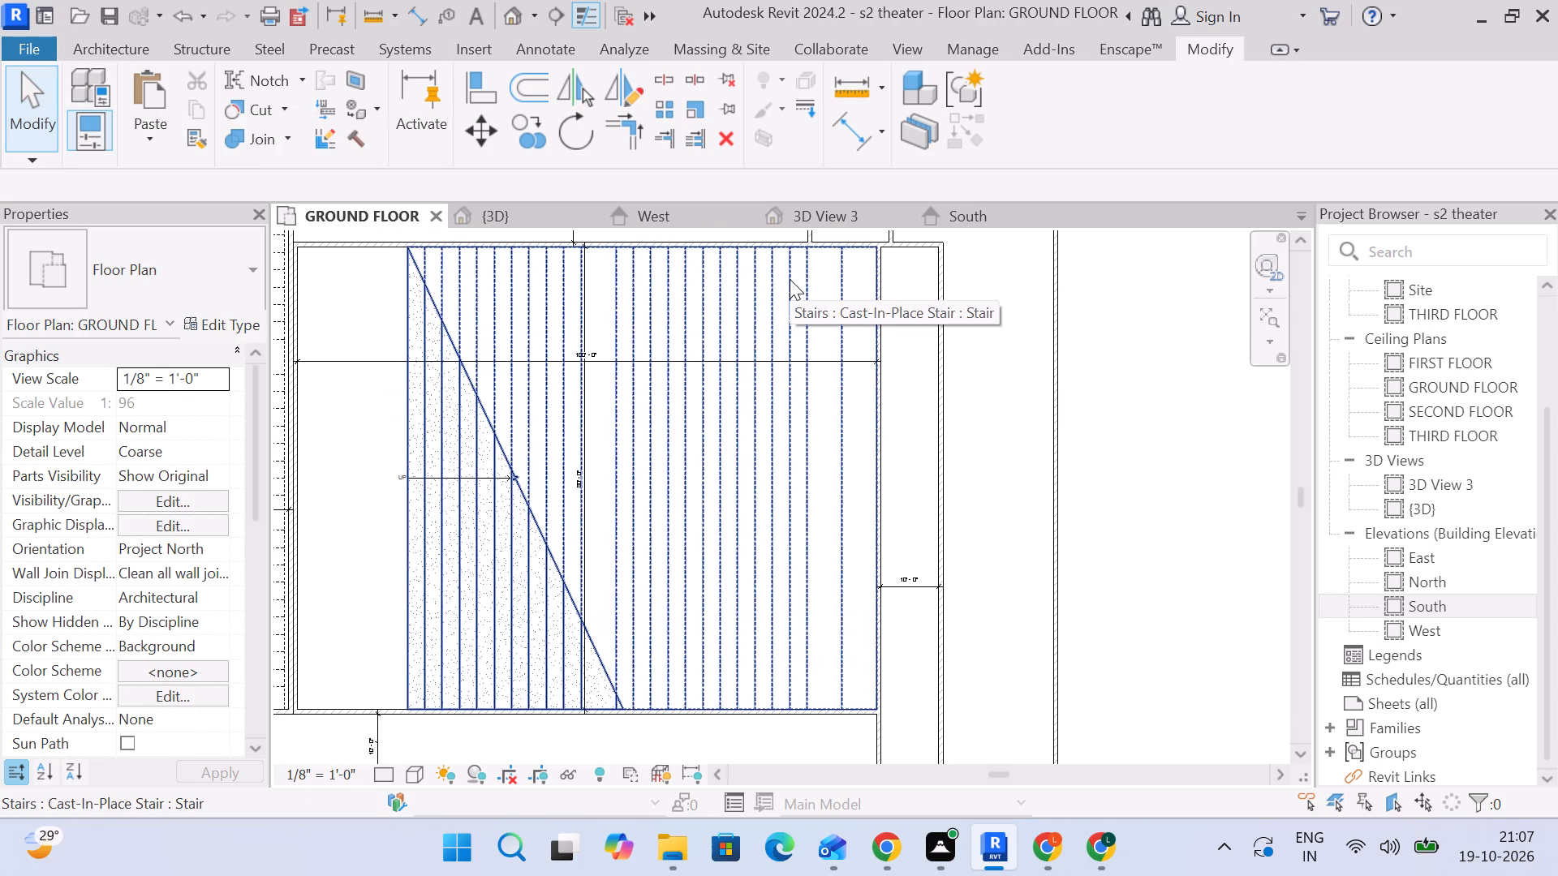
pyautogui.moveTo(787, 337); pyautogui.dragTo(794, 475, button='middle')
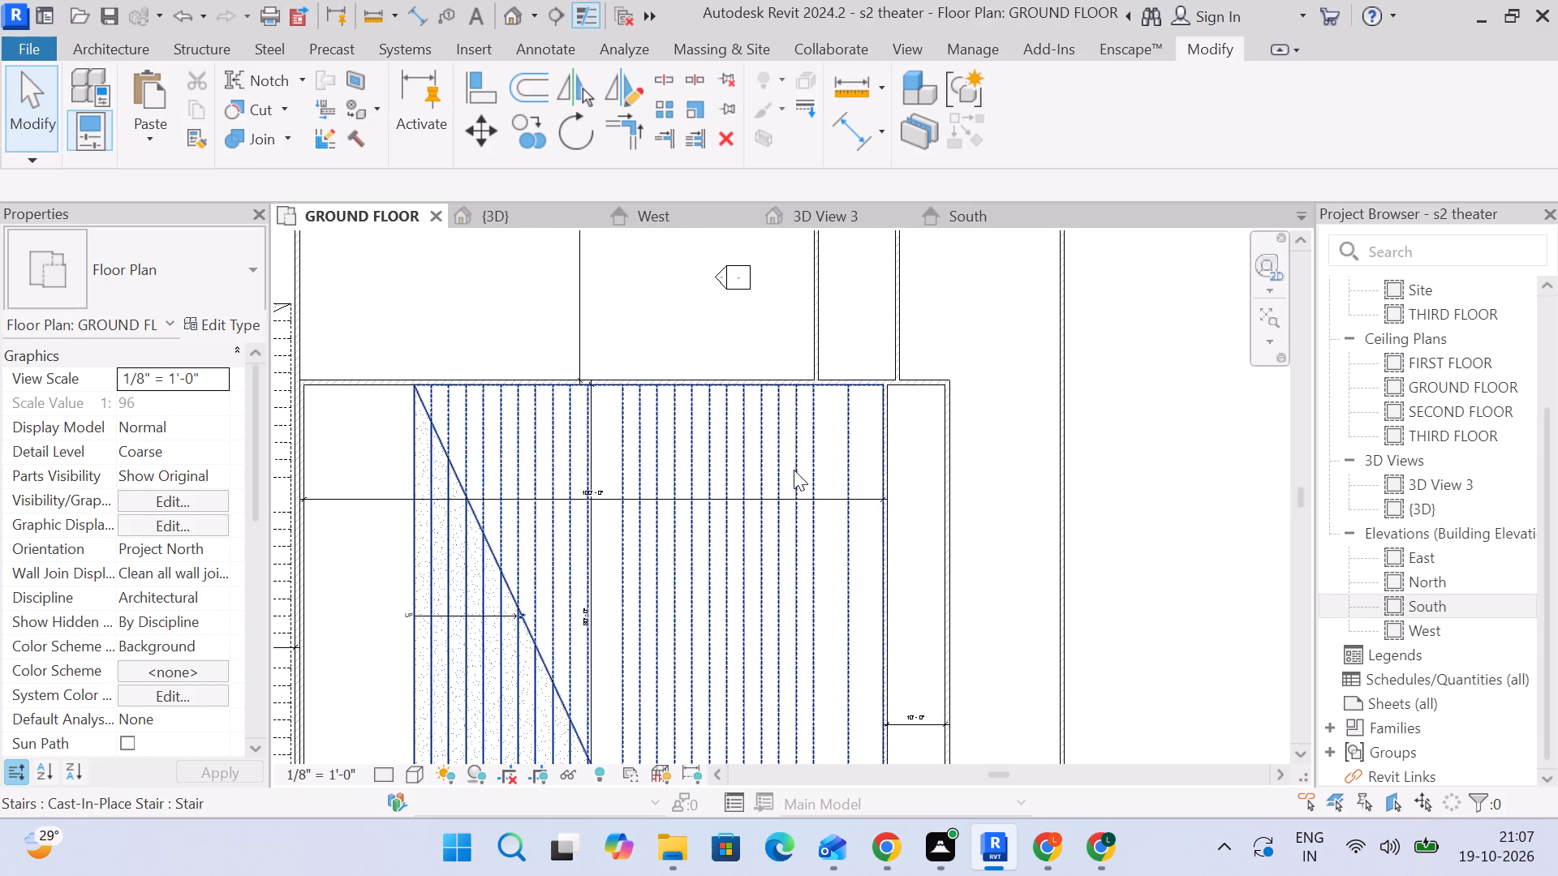
pyautogui.scroll(-4, 774, 396)
pyautogui.moveTo(774, 396); pyautogui.dragTo(857, 361, button='middle')
pyautogui.scroll(1, 857, 361)
pyautogui.scroll(-3, 857, 361)
pyautogui.moveTo(856, 361); pyautogui.dragTo(840, 488, button='middle')
pyautogui.scroll(2, 695, 397)
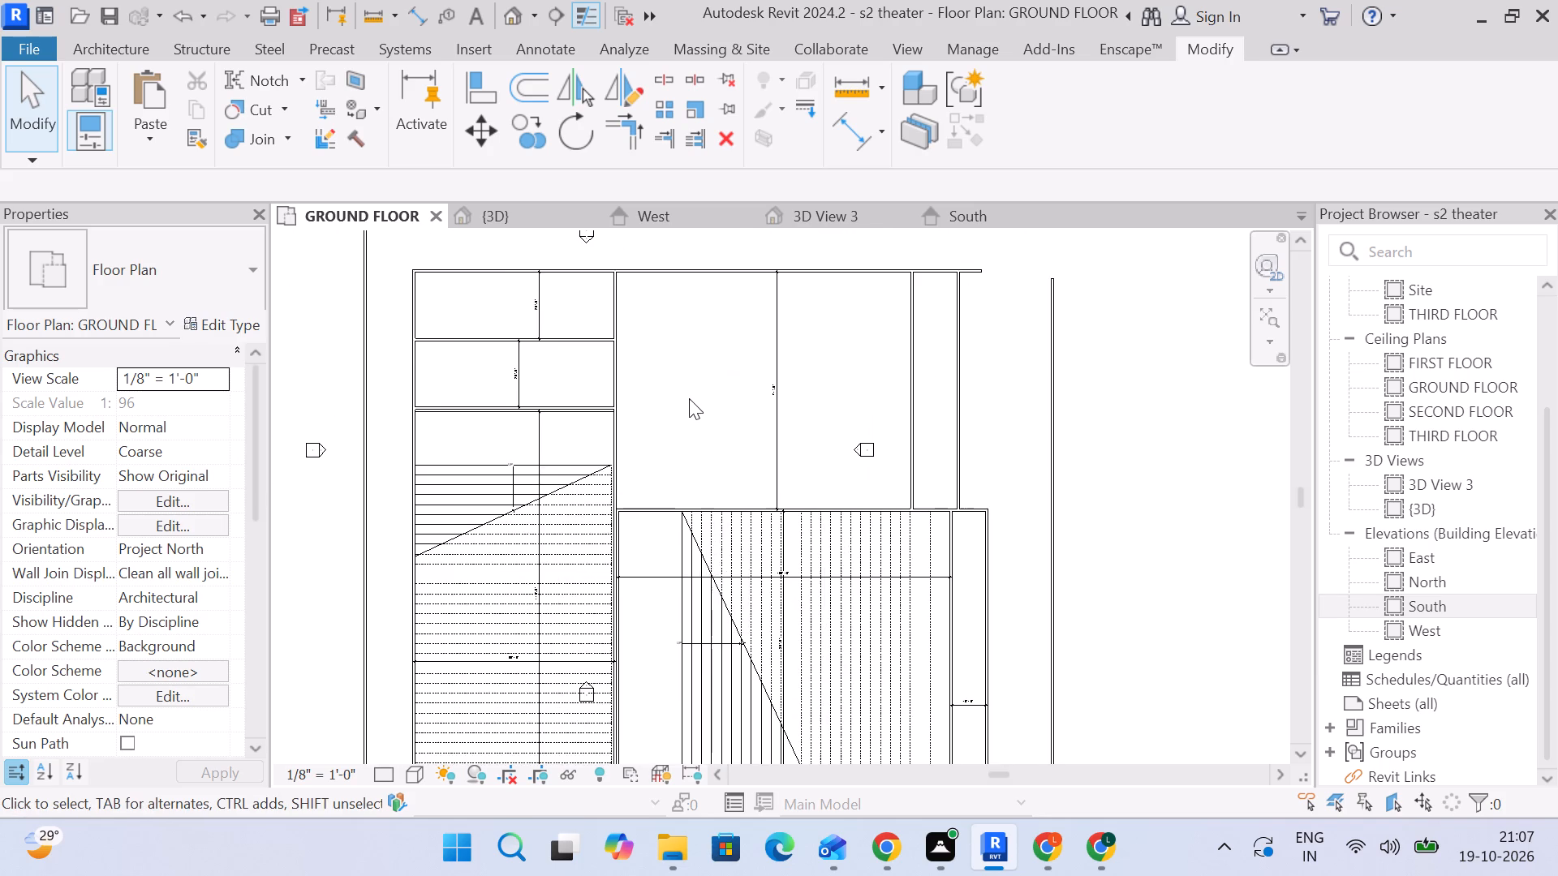
pyautogui.moveTo(621, 450); pyautogui.dragTo(626, 355, button='middle')
pyautogui.scroll(3, 643, 494)
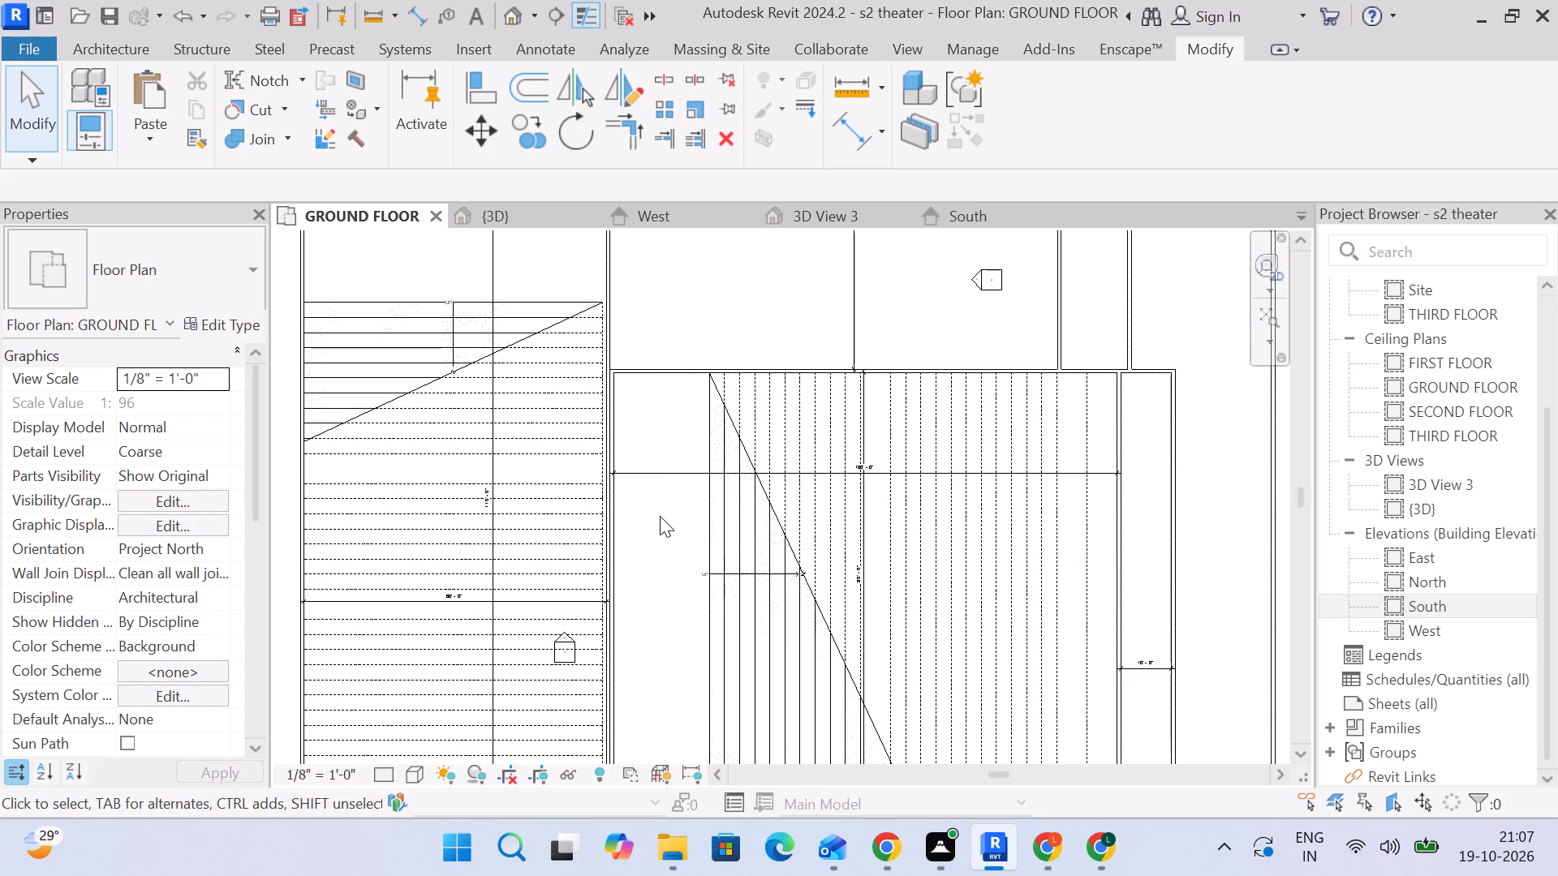
pyautogui.moveTo(667, 519); pyautogui.dragTo(689, 397, button='middle')
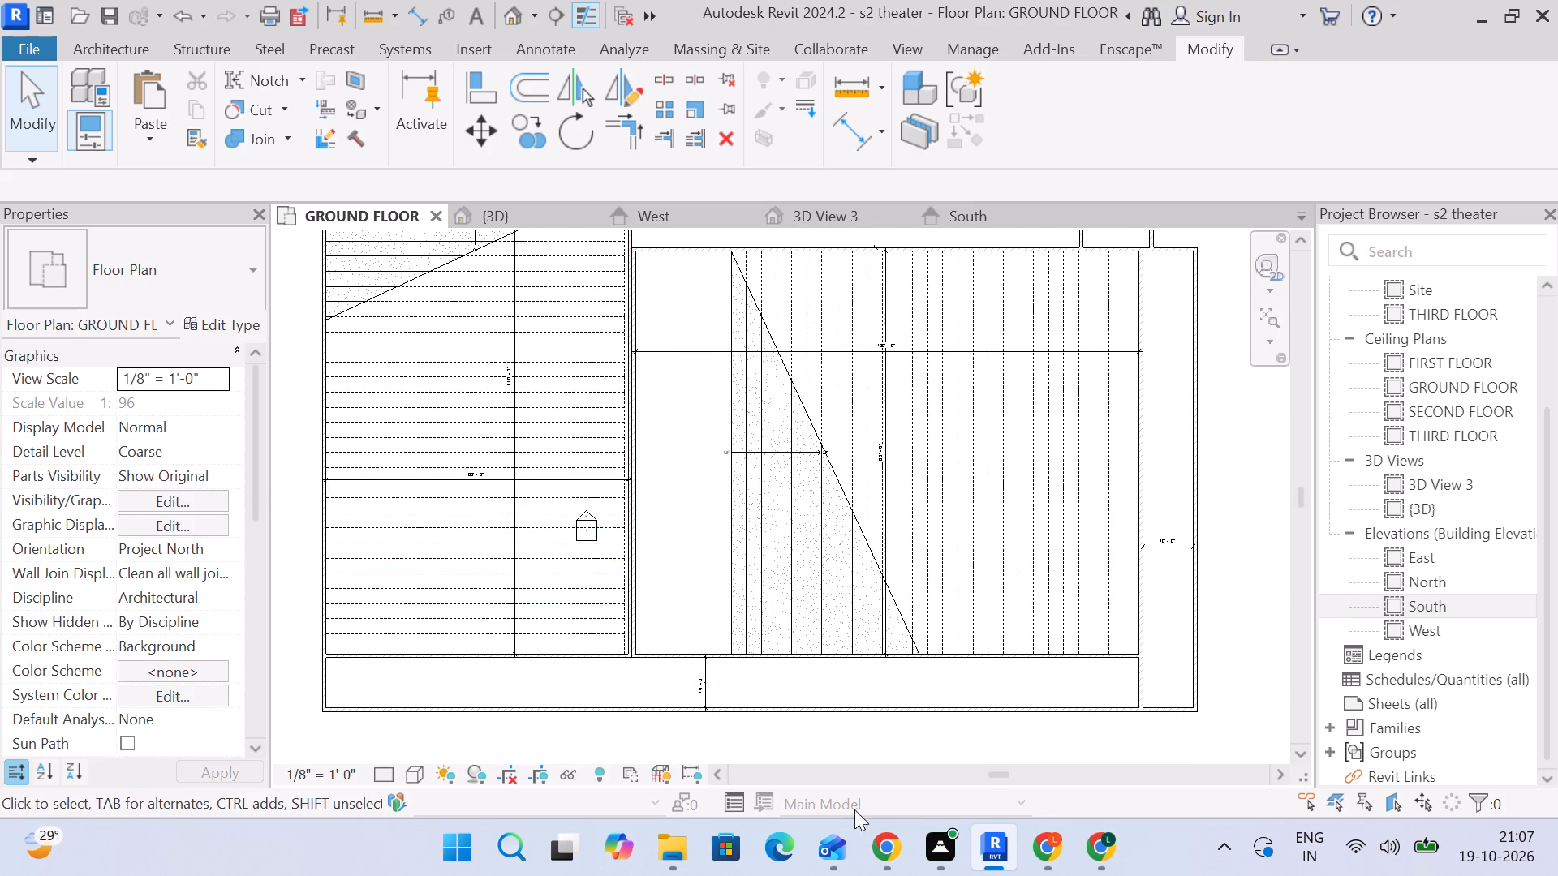
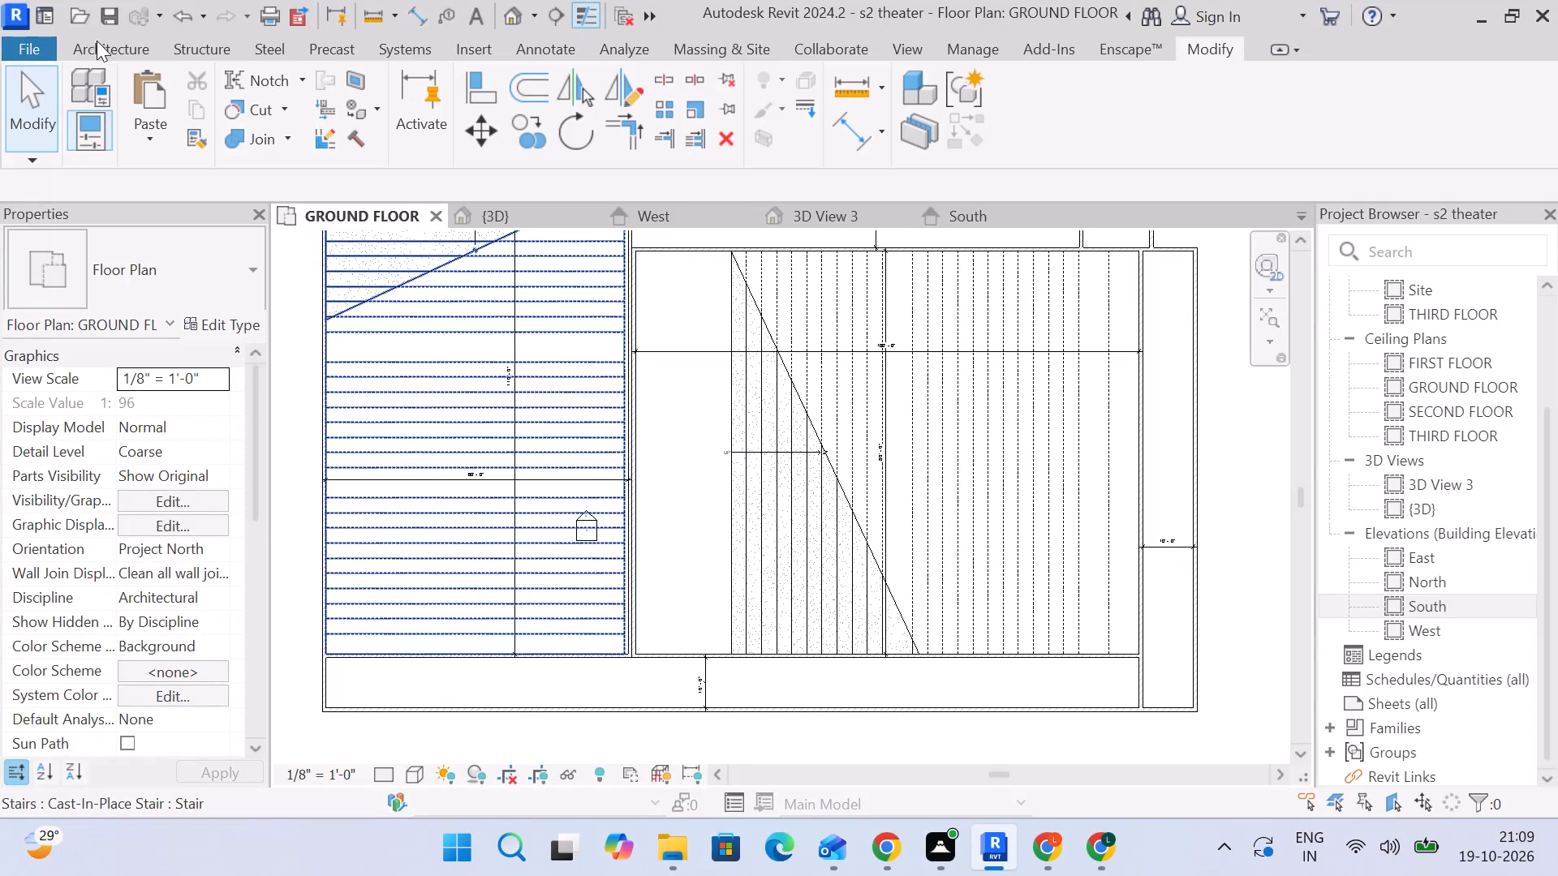
# Create an in-place model in the Generic Models category and name it SCREEN 1.
pyautogui.click(148, 44)
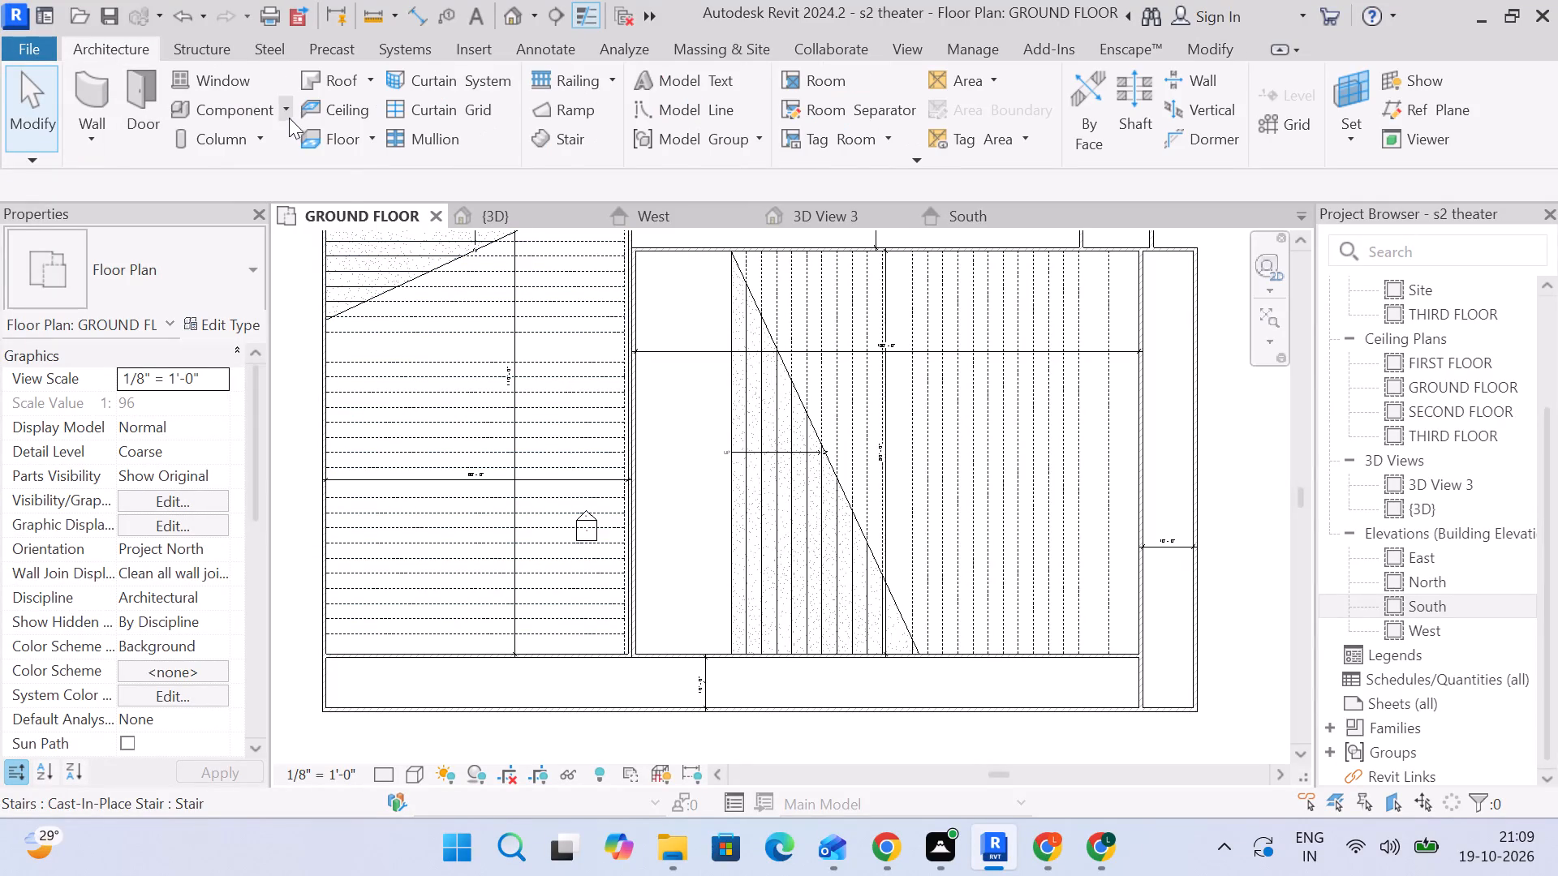
pyautogui.click(291, 118)
pyautogui.click(285, 192)
pyautogui.scroll(-5, 681, 399)
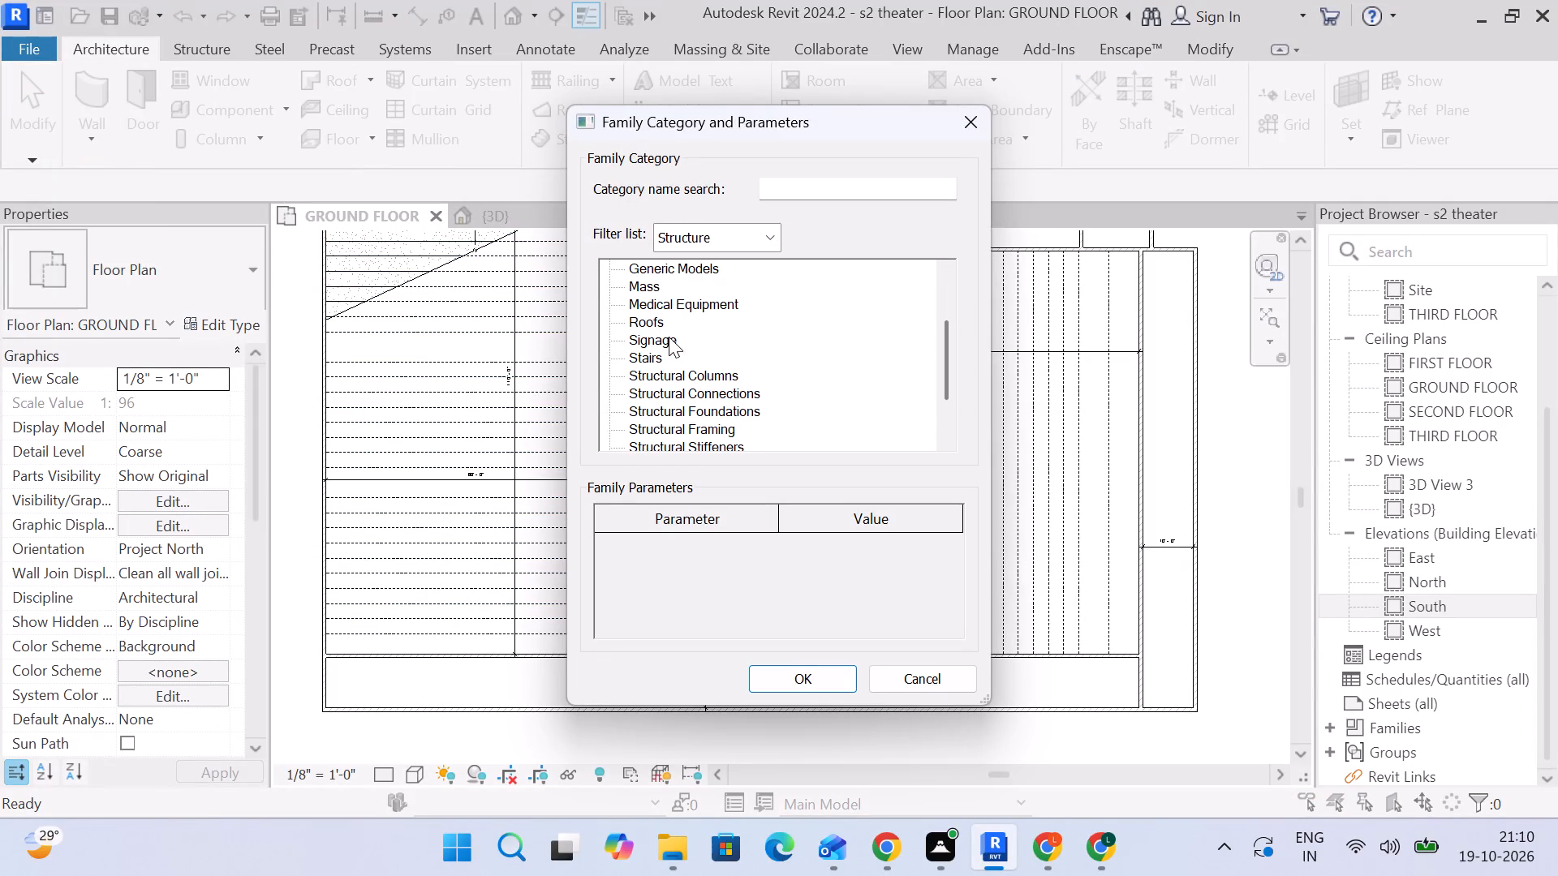
pyautogui.scroll(-2, 669, 337)
pyautogui.scroll(3, 669, 337)
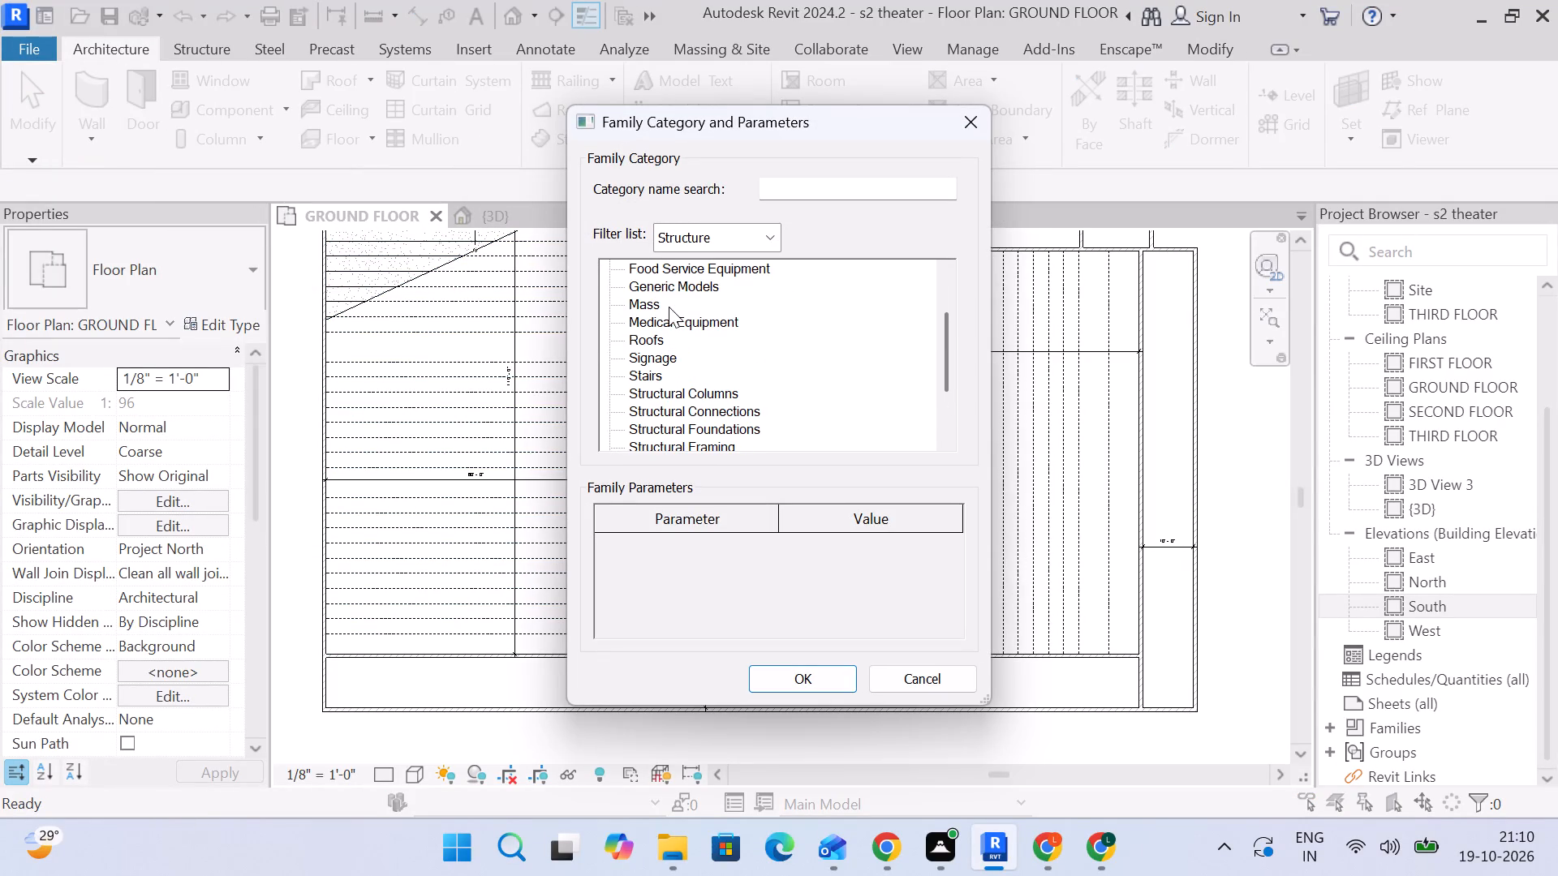
pyautogui.click(668, 290)
pyautogui.click(800, 689)
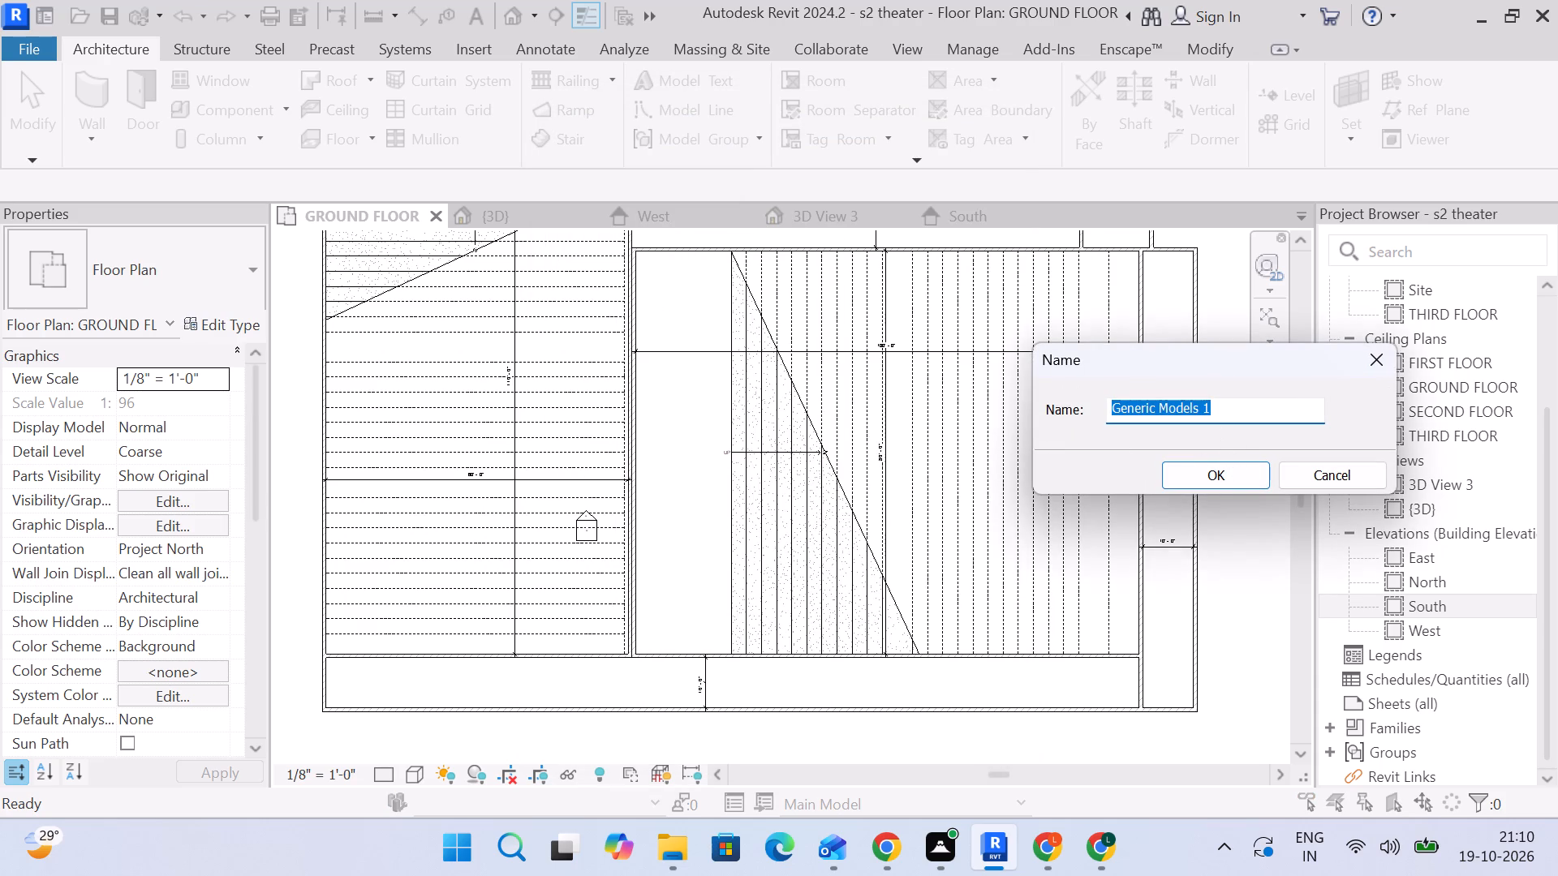
pyautogui.write('SCREE')
pyautogui.write('N')
pyautogui.press('space')
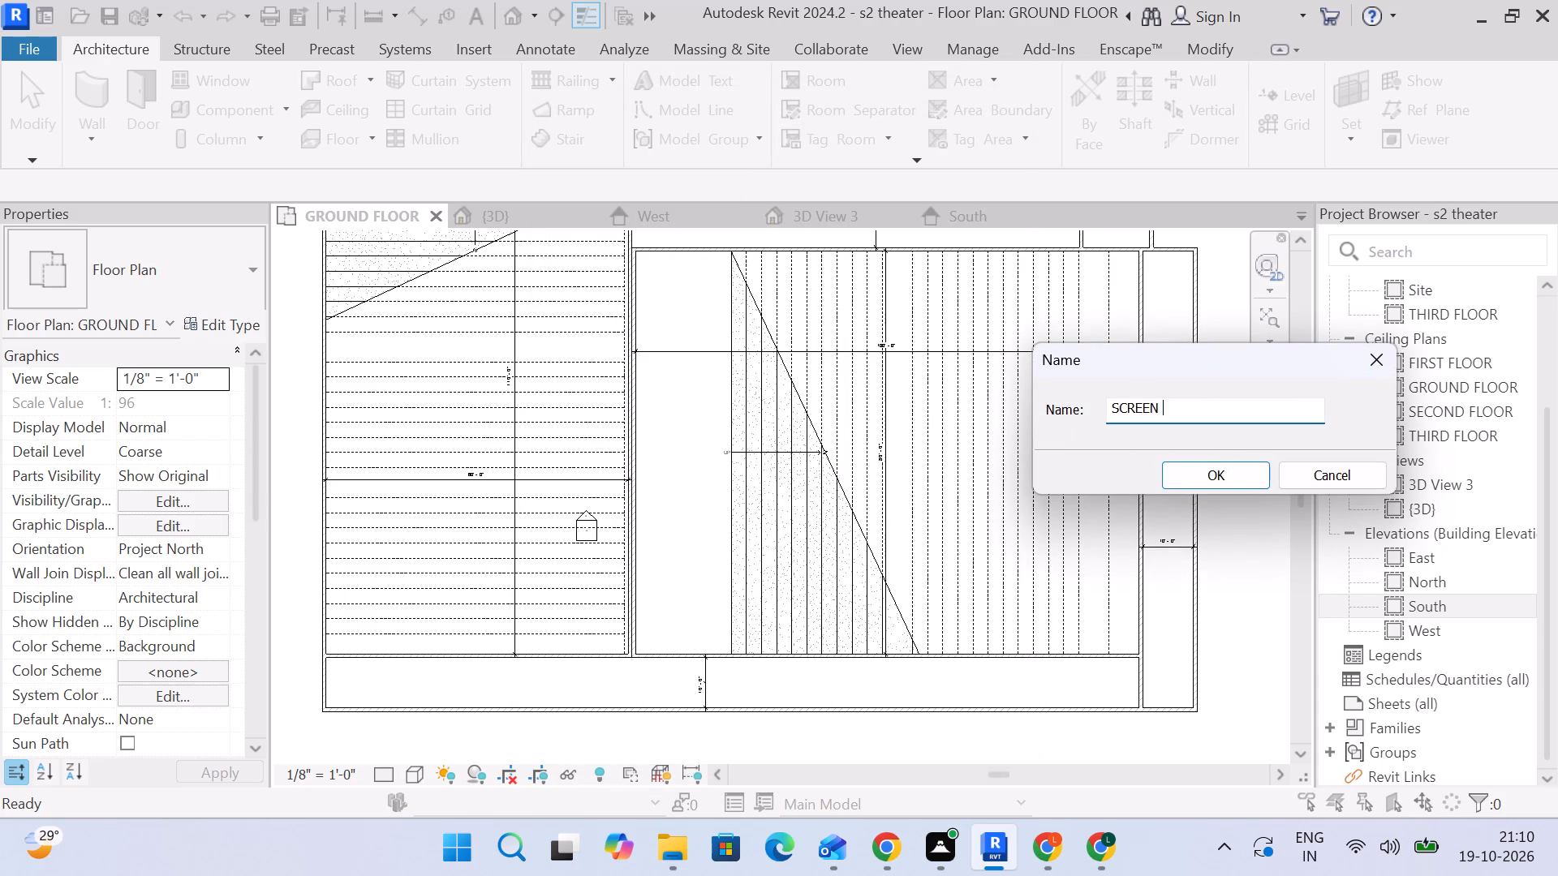
pyautogui.press('1')
pyautogui.press('Return')
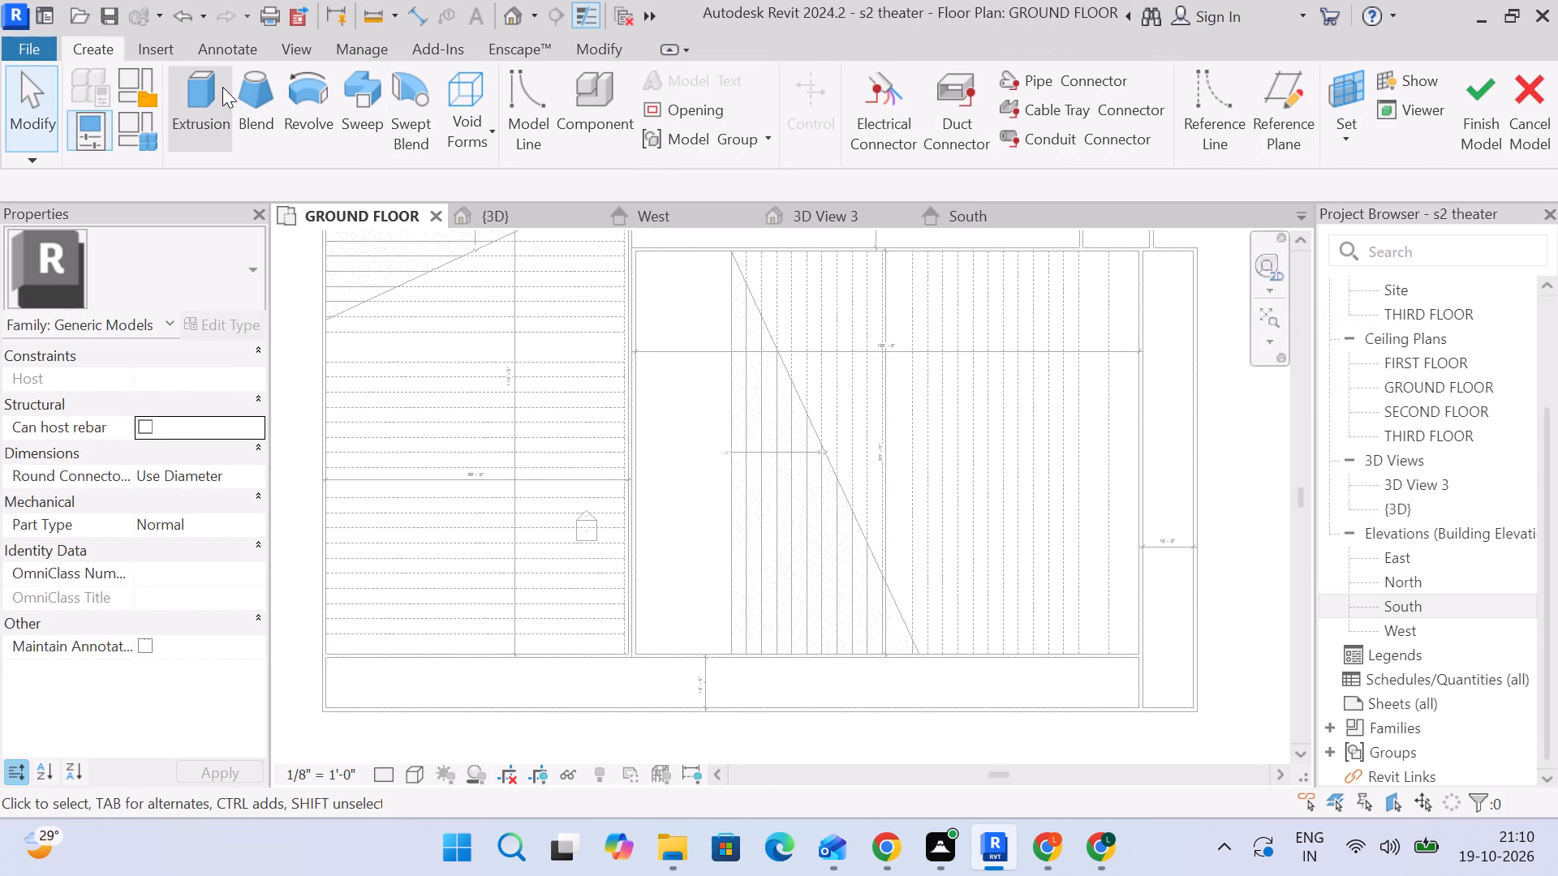
# Start an extrusion and sketch a vertical line about 50' long in the hall with vertical treads, about 4' from the wall facing the stair.
pyautogui.click(218, 87)
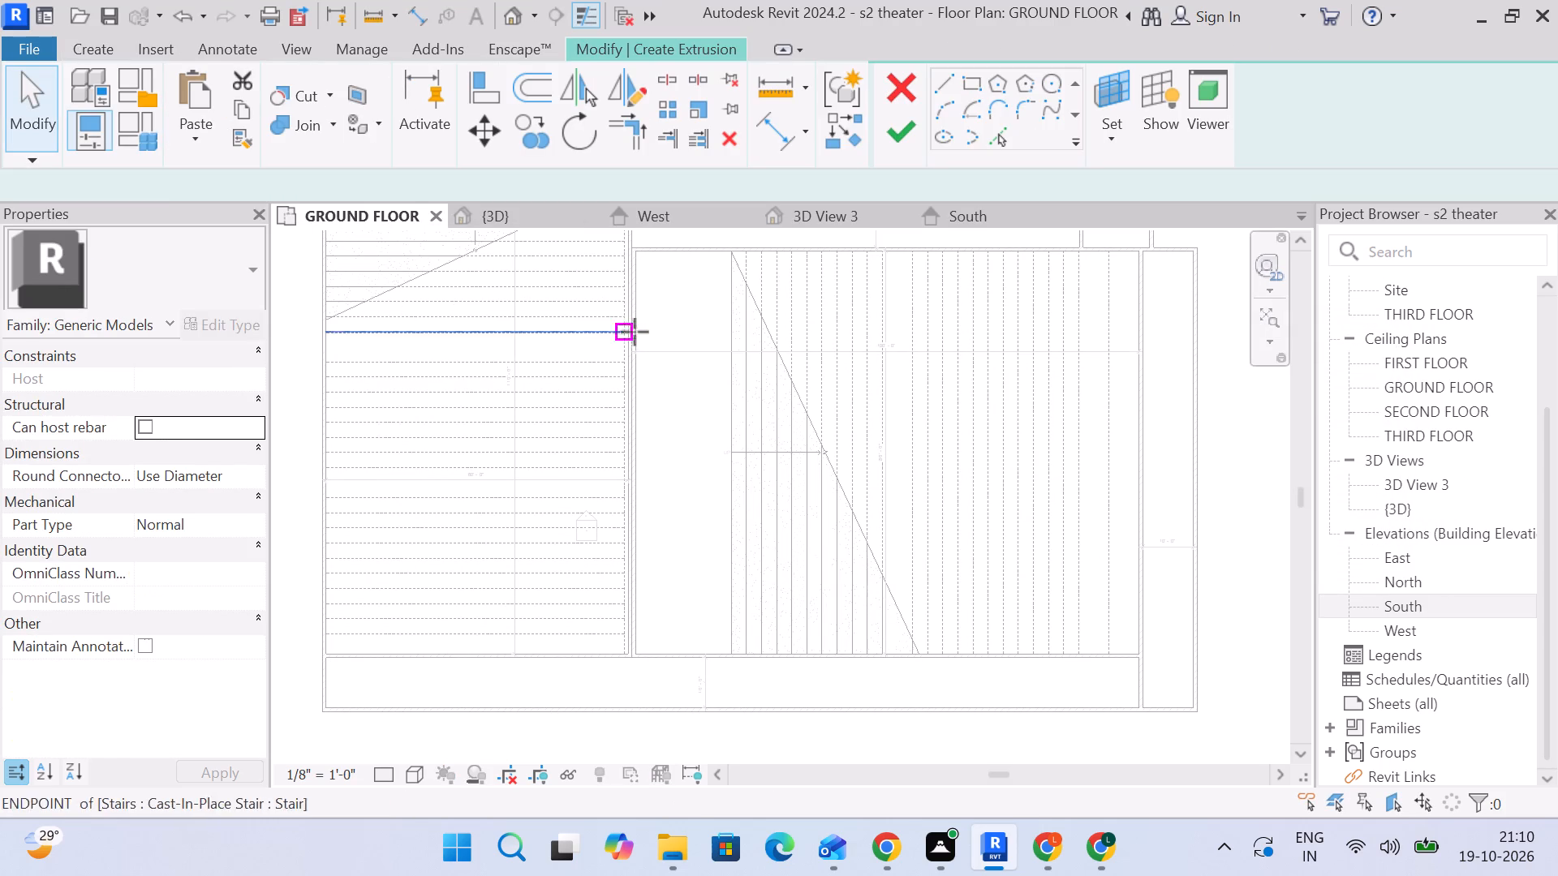
pyautogui.moveTo(688, 333); pyautogui.dragTo(704, 414, button='middle')
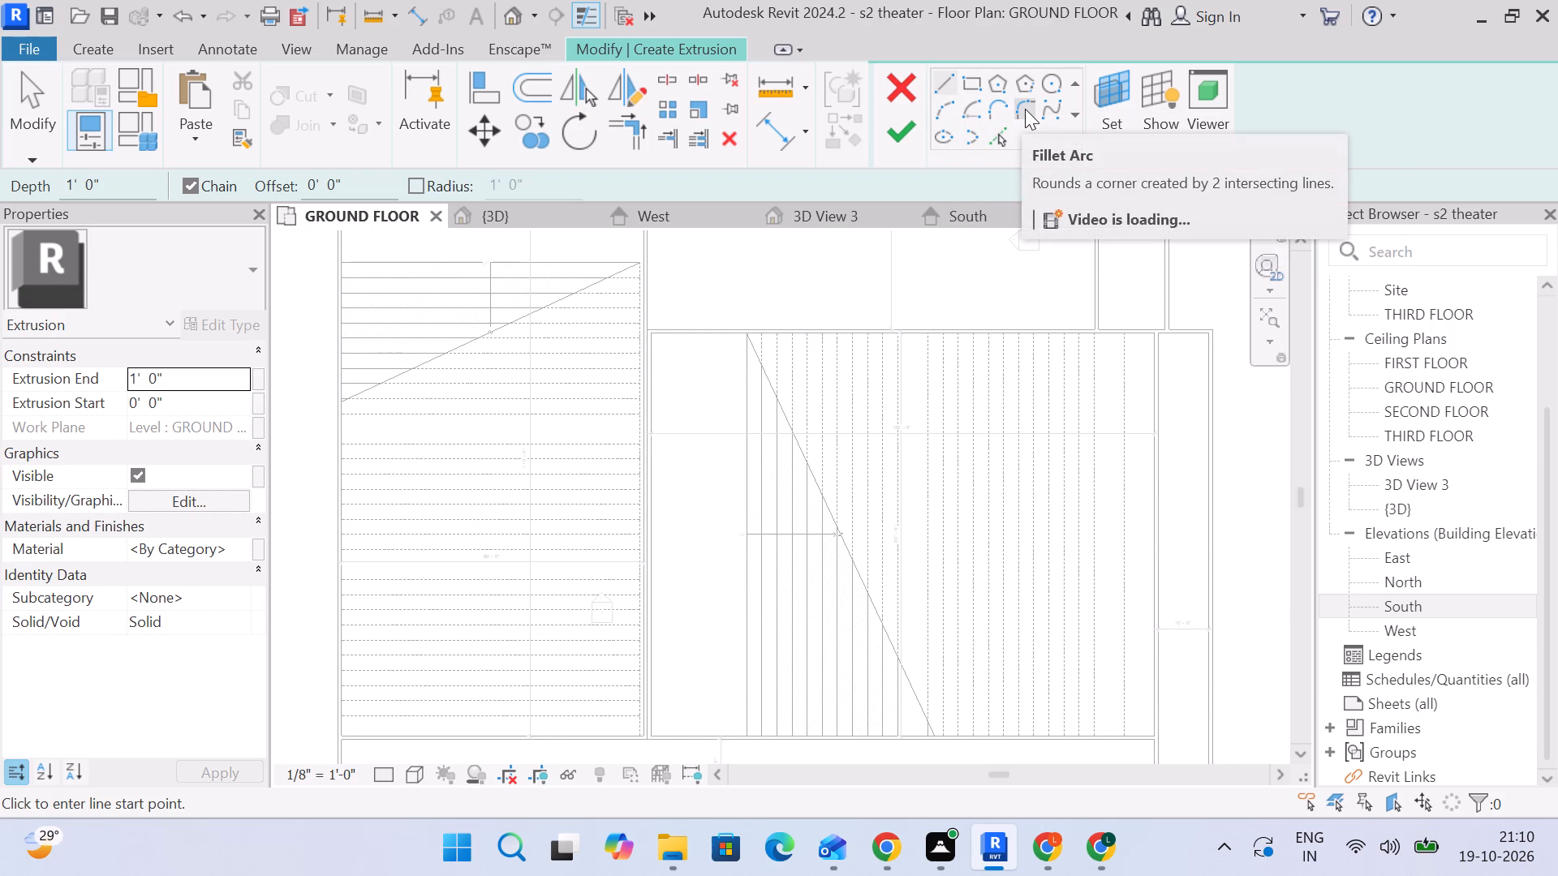
pyautogui.click(944, 85)
pyautogui.moveTo(655, 582); pyautogui.dragTo(682, 436, button='middle')
pyautogui.scroll(5, 682, 491)
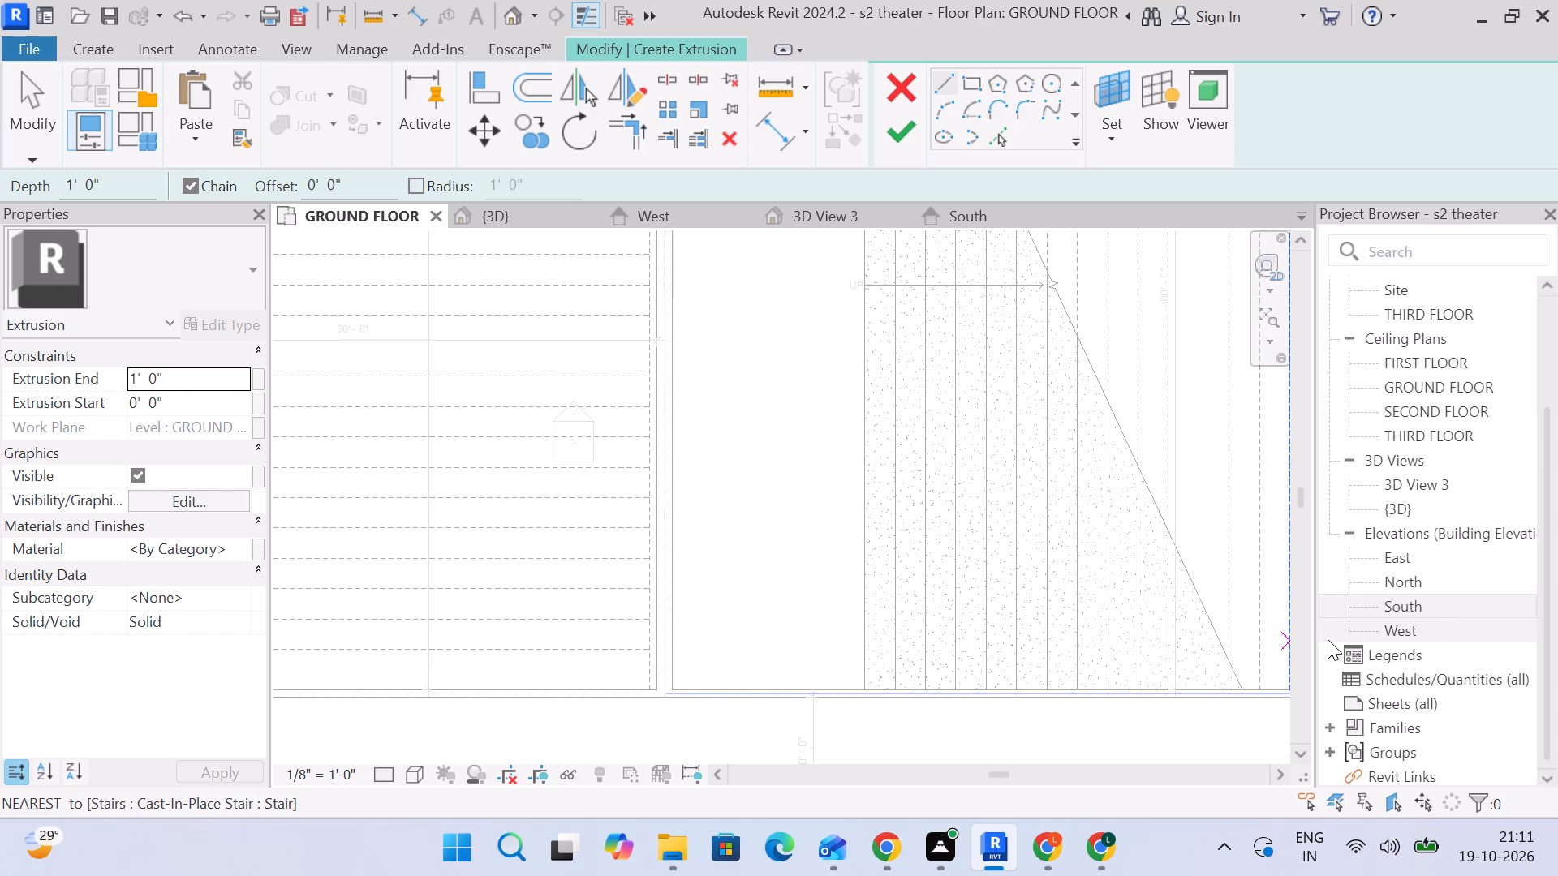
pyautogui.scroll(-2, 818, 507)
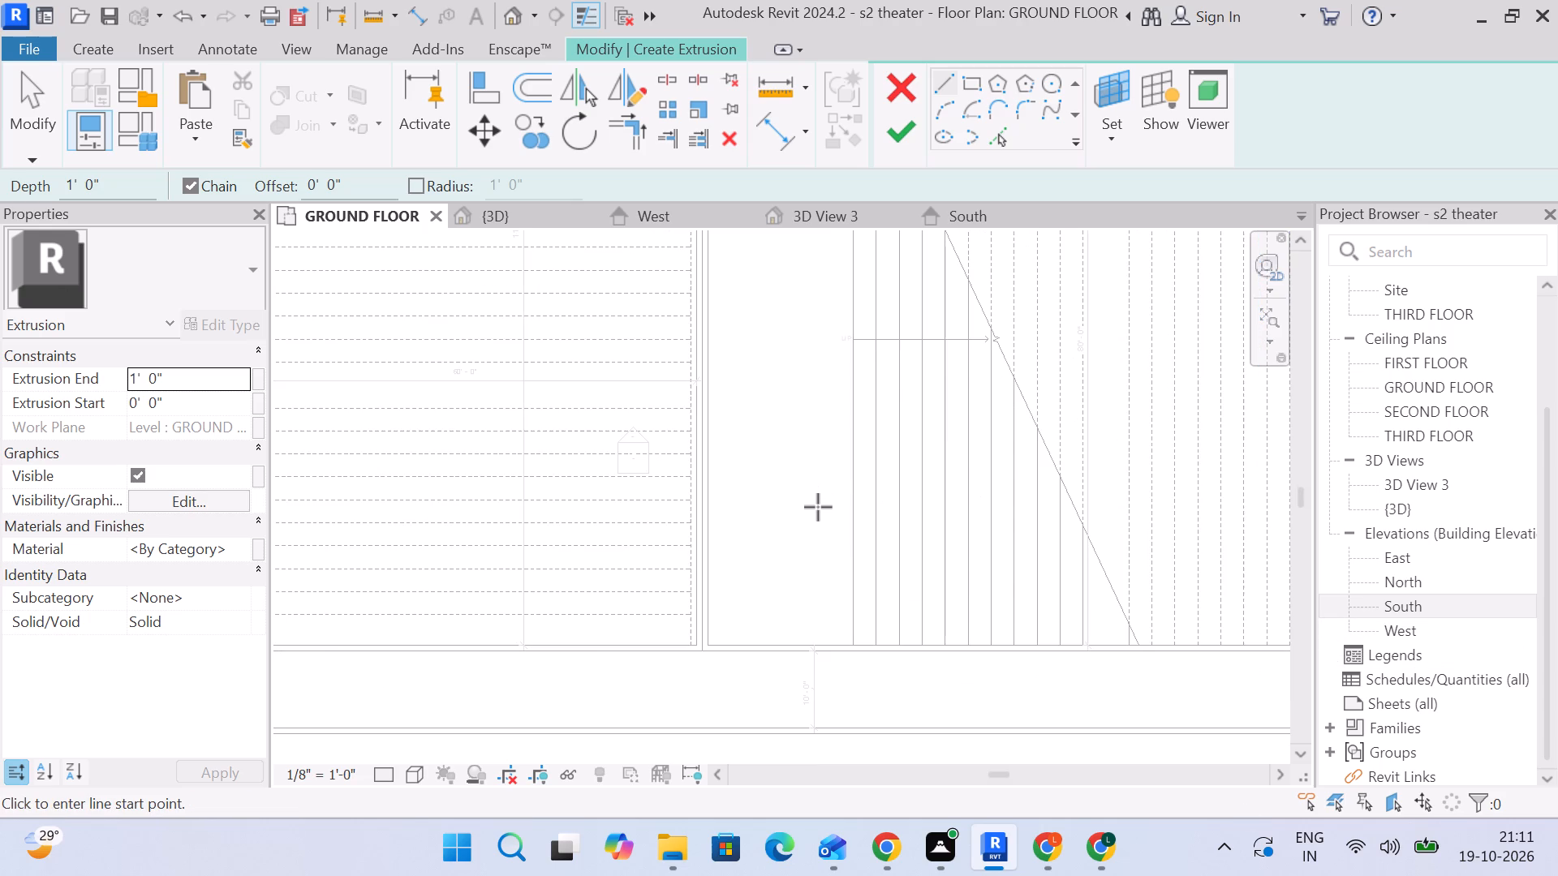
pyautogui.scroll(-1, 869, 483)
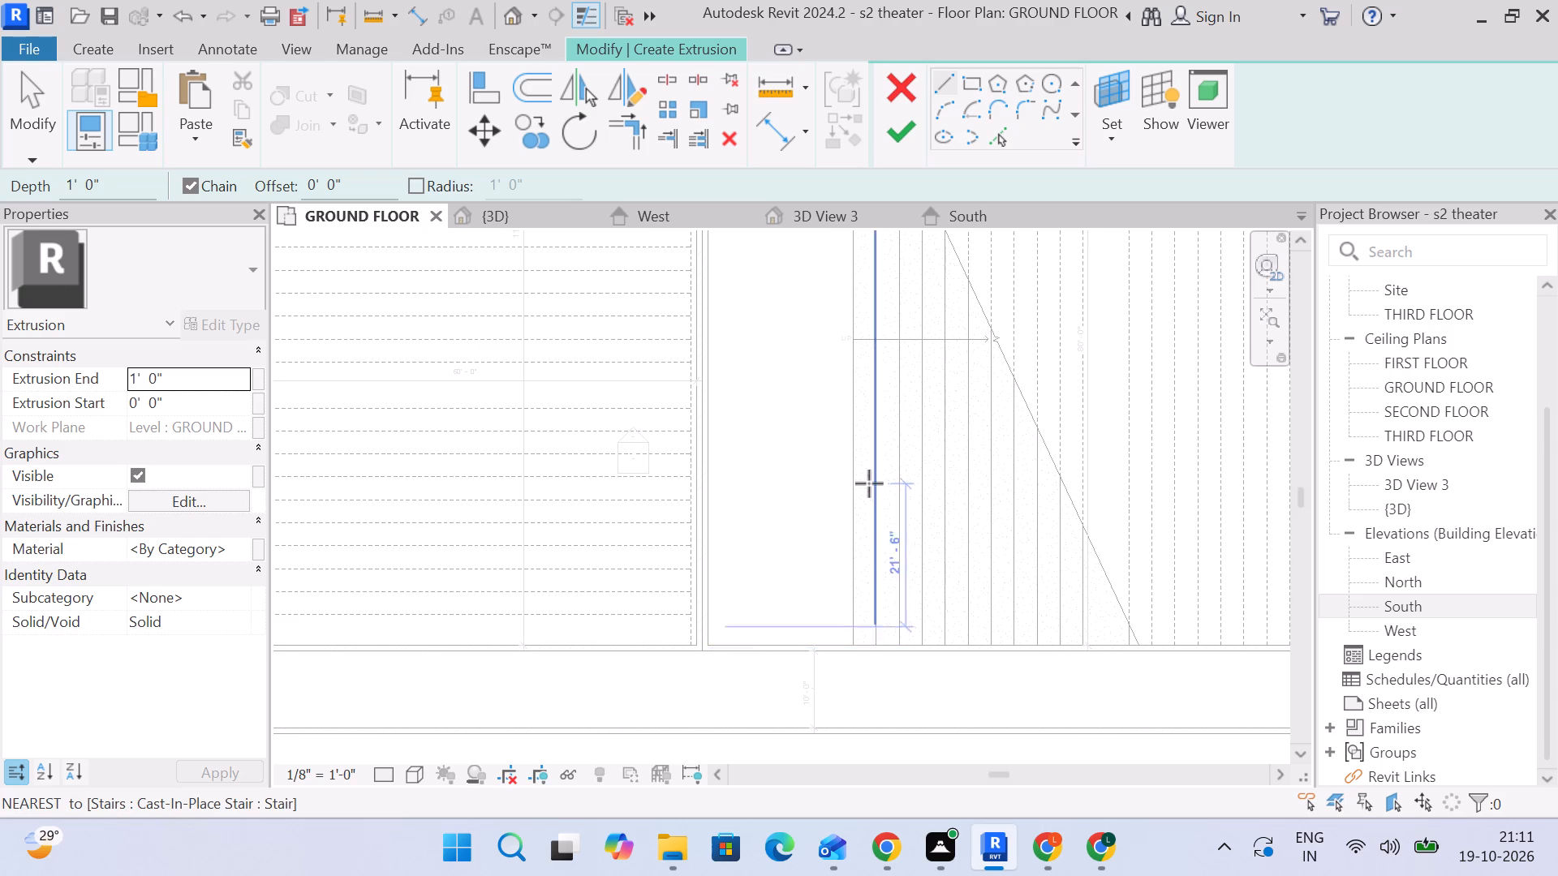
pyautogui.scroll(-5, 869, 483)
pyautogui.moveTo(813, 335); pyautogui.dragTo(816, 417, button='middle')
pyautogui.scroll(3, 816, 422)
pyautogui.moveTo(824, 653); pyautogui.dragTo(828, 630, button='middle')
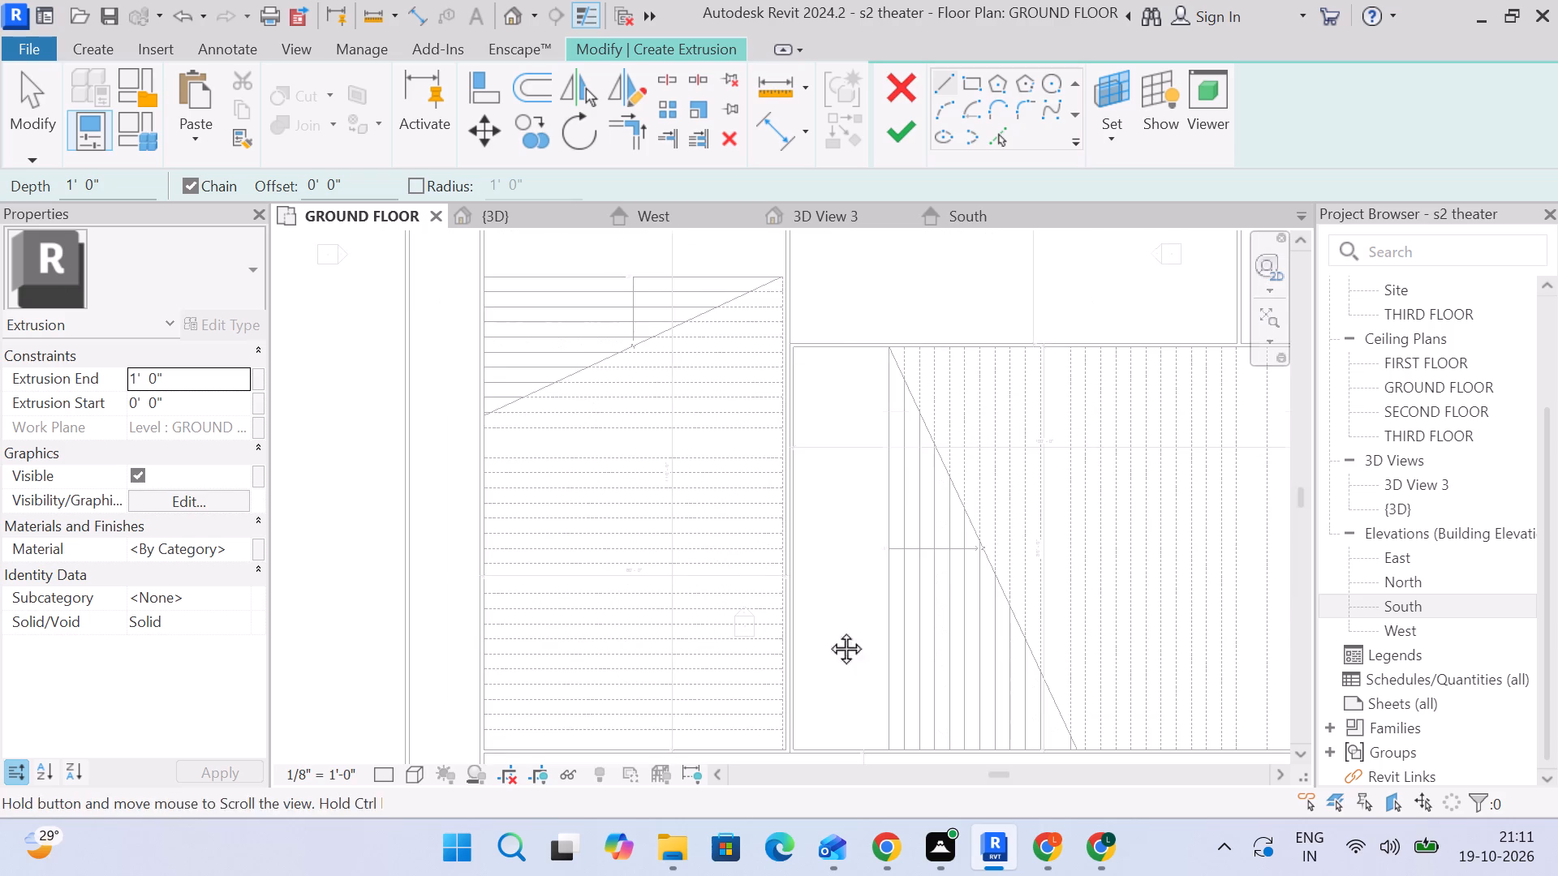
pyautogui.moveTo(828, 630); pyautogui.dragTo(830, 500, button='middle')
pyautogui.scroll(1, 830, 500)
pyautogui.scroll(-3, 829, 507)
pyautogui.scroll(1, 832, 507)
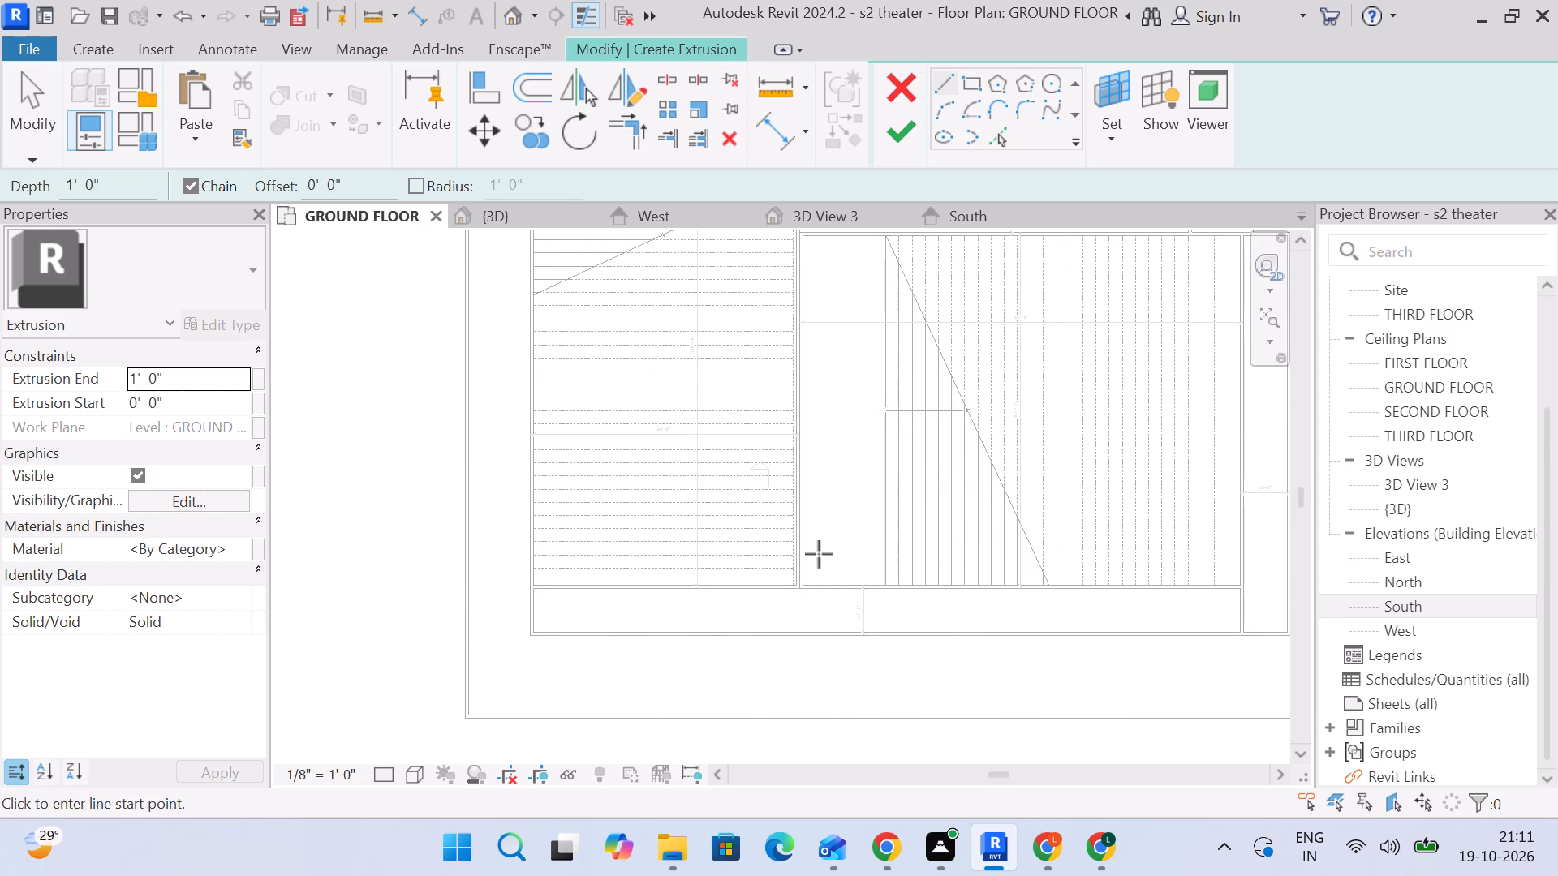
pyautogui.click(819, 554)
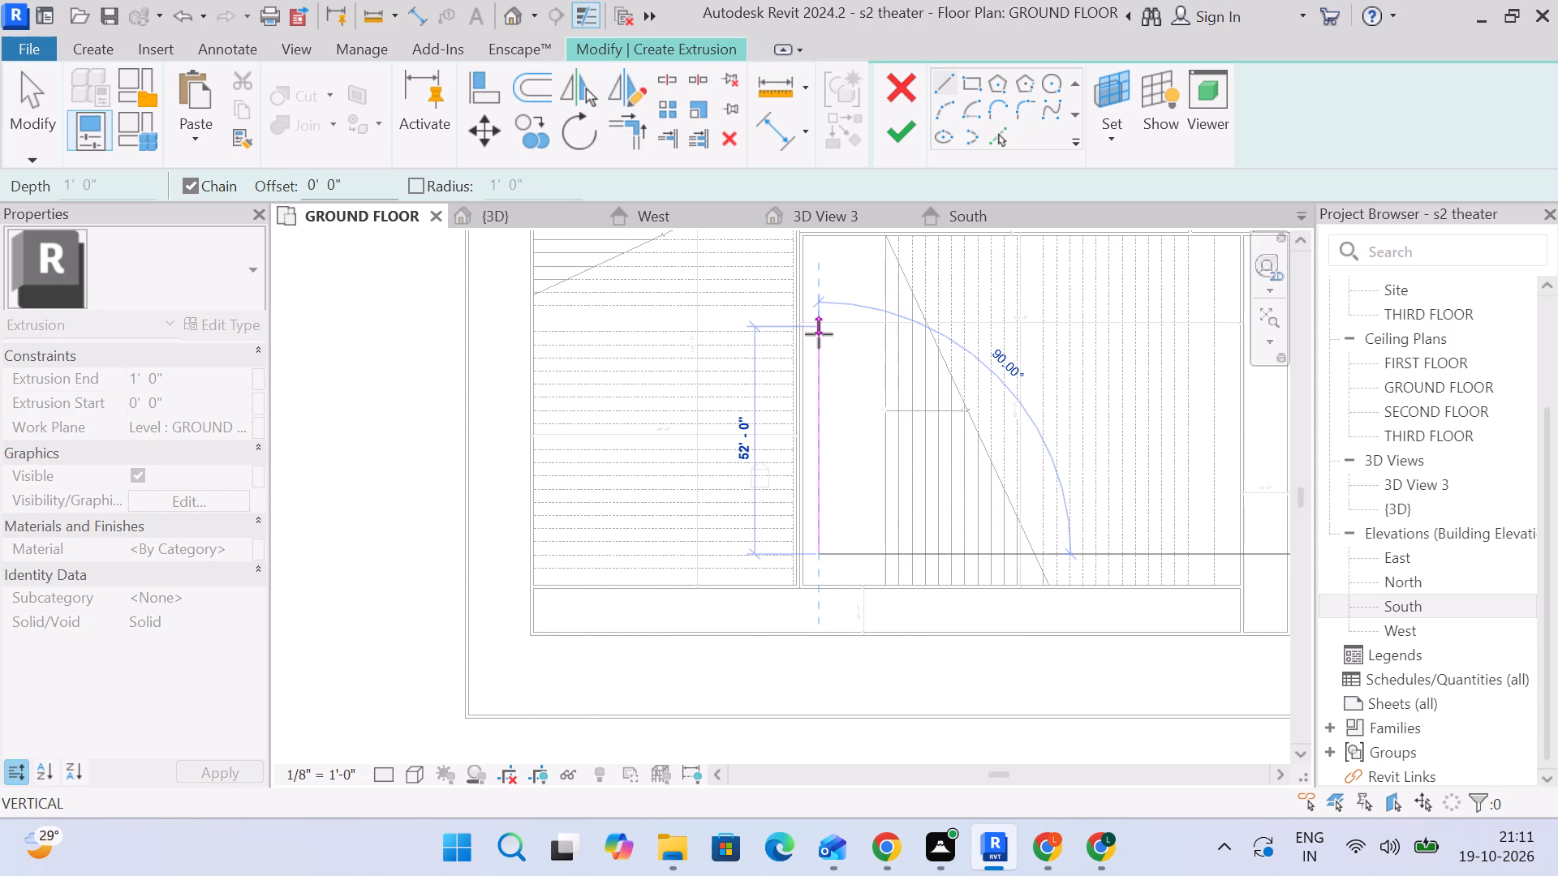
pyautogui.scroll(4, 819, 338)
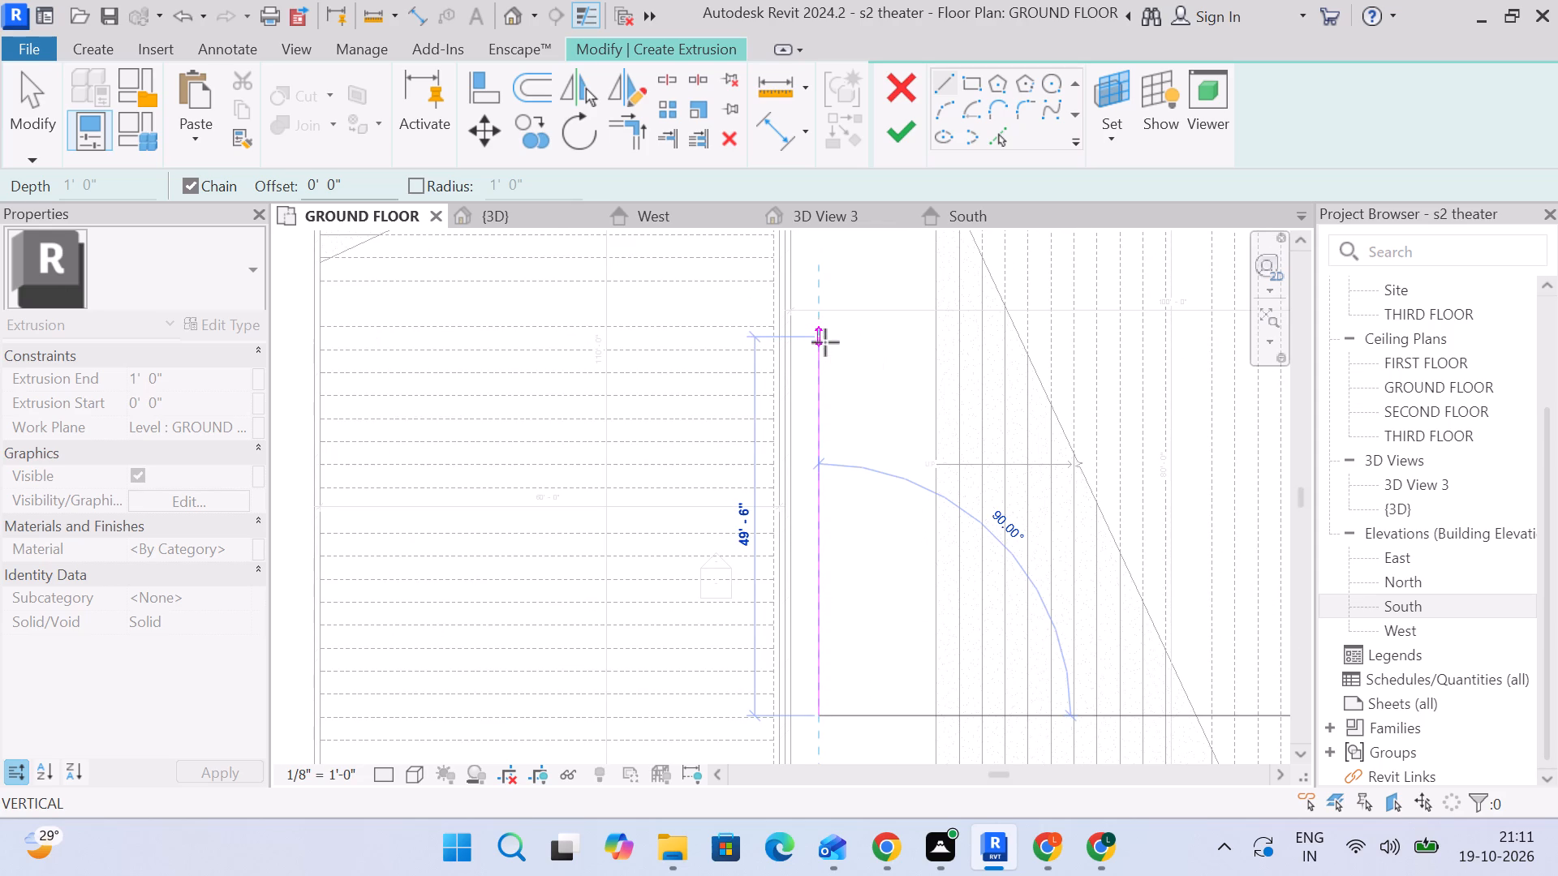
pyautogui.scroll(1, 825, 342)
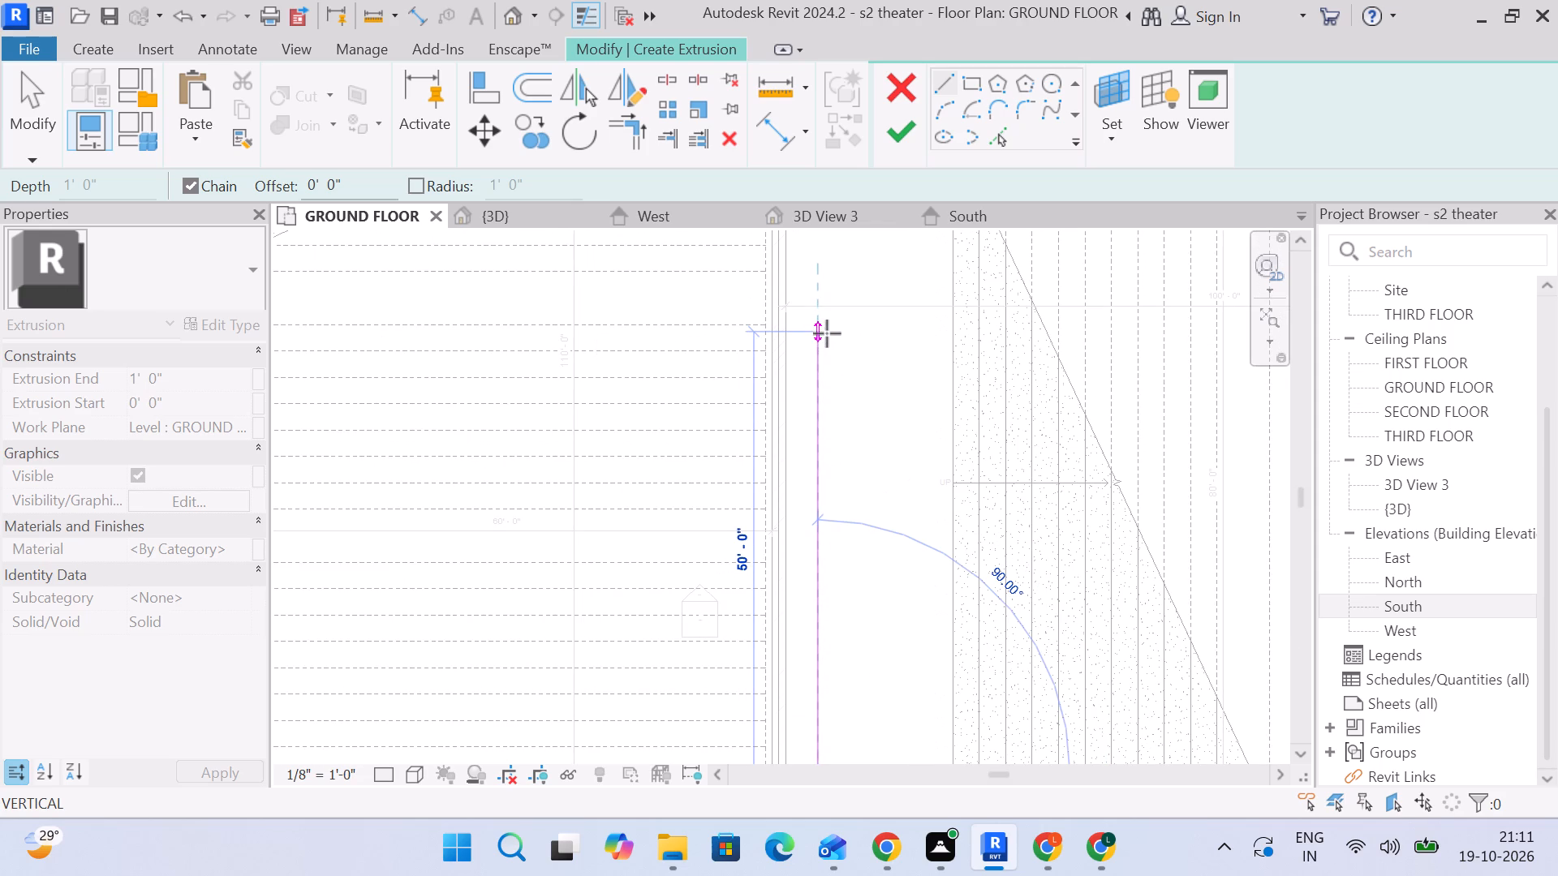
pyautogui.click(828, 332)
pyautogui.press('Escape')
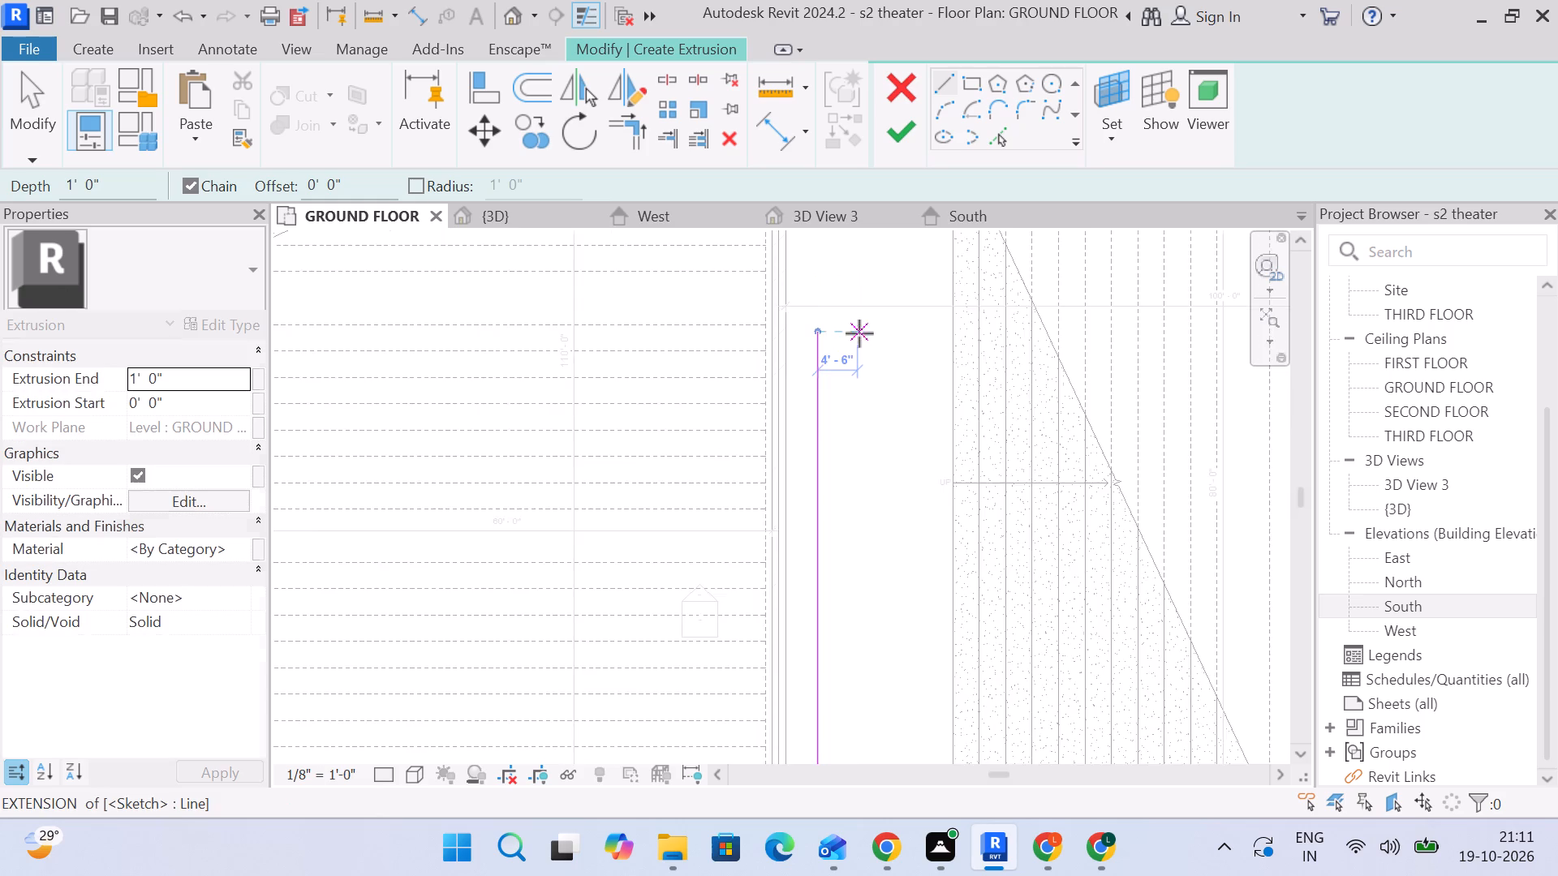
pyautogui.scroll(-4, 859, 333)
pyautogui.moveTo(858, 344); pyautogui.dragTo(859, 231, button='middle')
pyautogui.press('Escape')
# Move the sketched screen line upward in plan until its lower end is about 16' from the hall's lower wall.
pyautogui.scroll(-2, 857, 359)
pyautogui.moveTo(857, 359); pyautogui.dragTo(857, 450, button='middle')
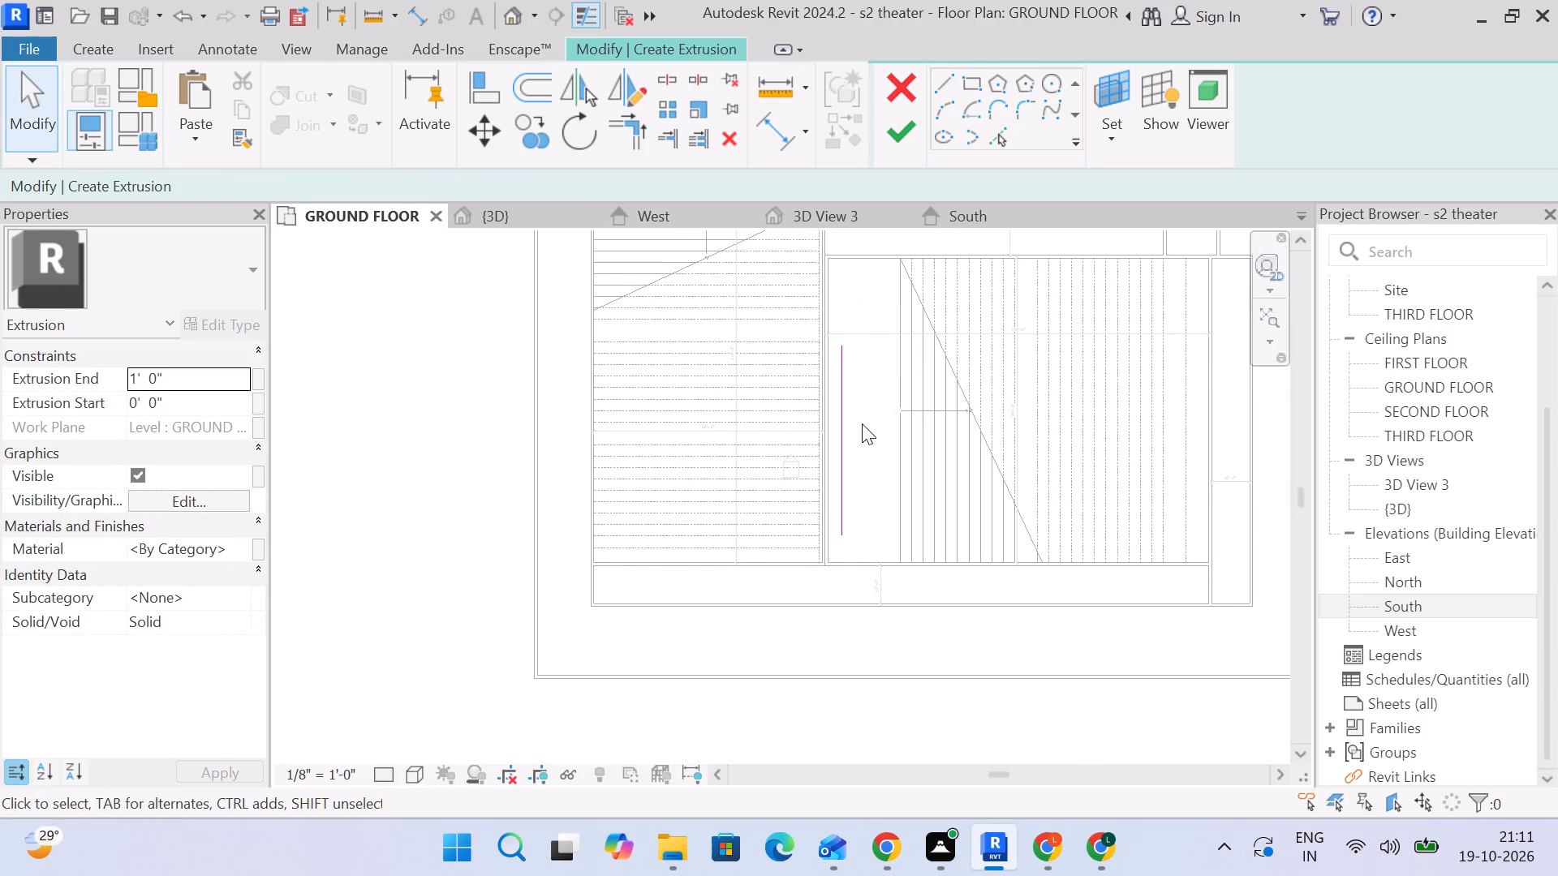
pyautogui.click(841, 420)
pyautogui.moveTo(840, 419); pyautogui.dragTo(846, 374)
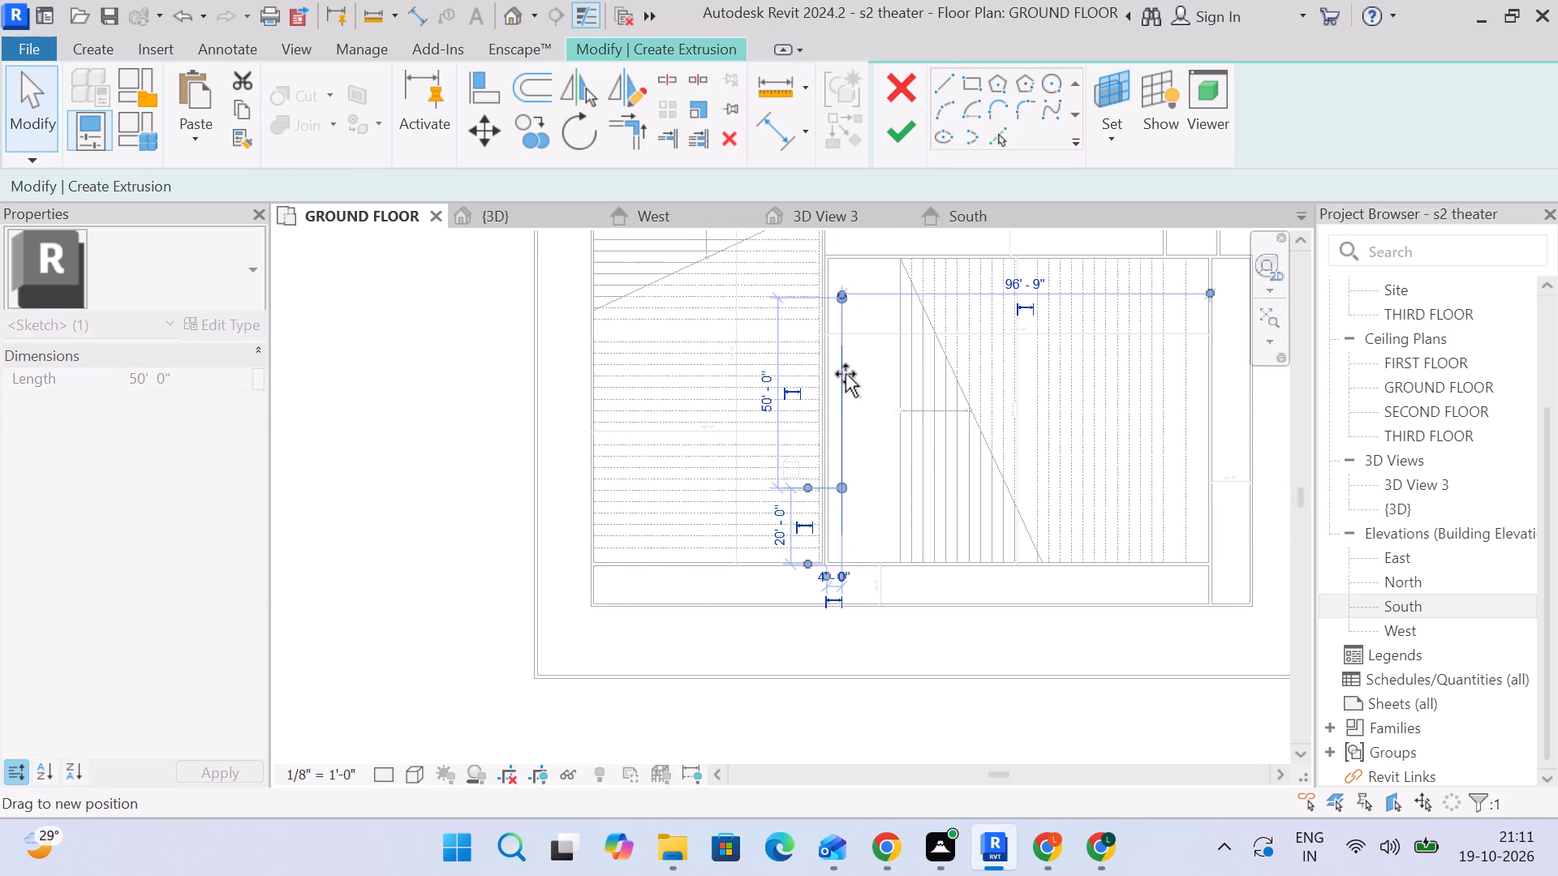
pyautogui.moveTo(846, 374); pyautogui.dragTo(843, 389)
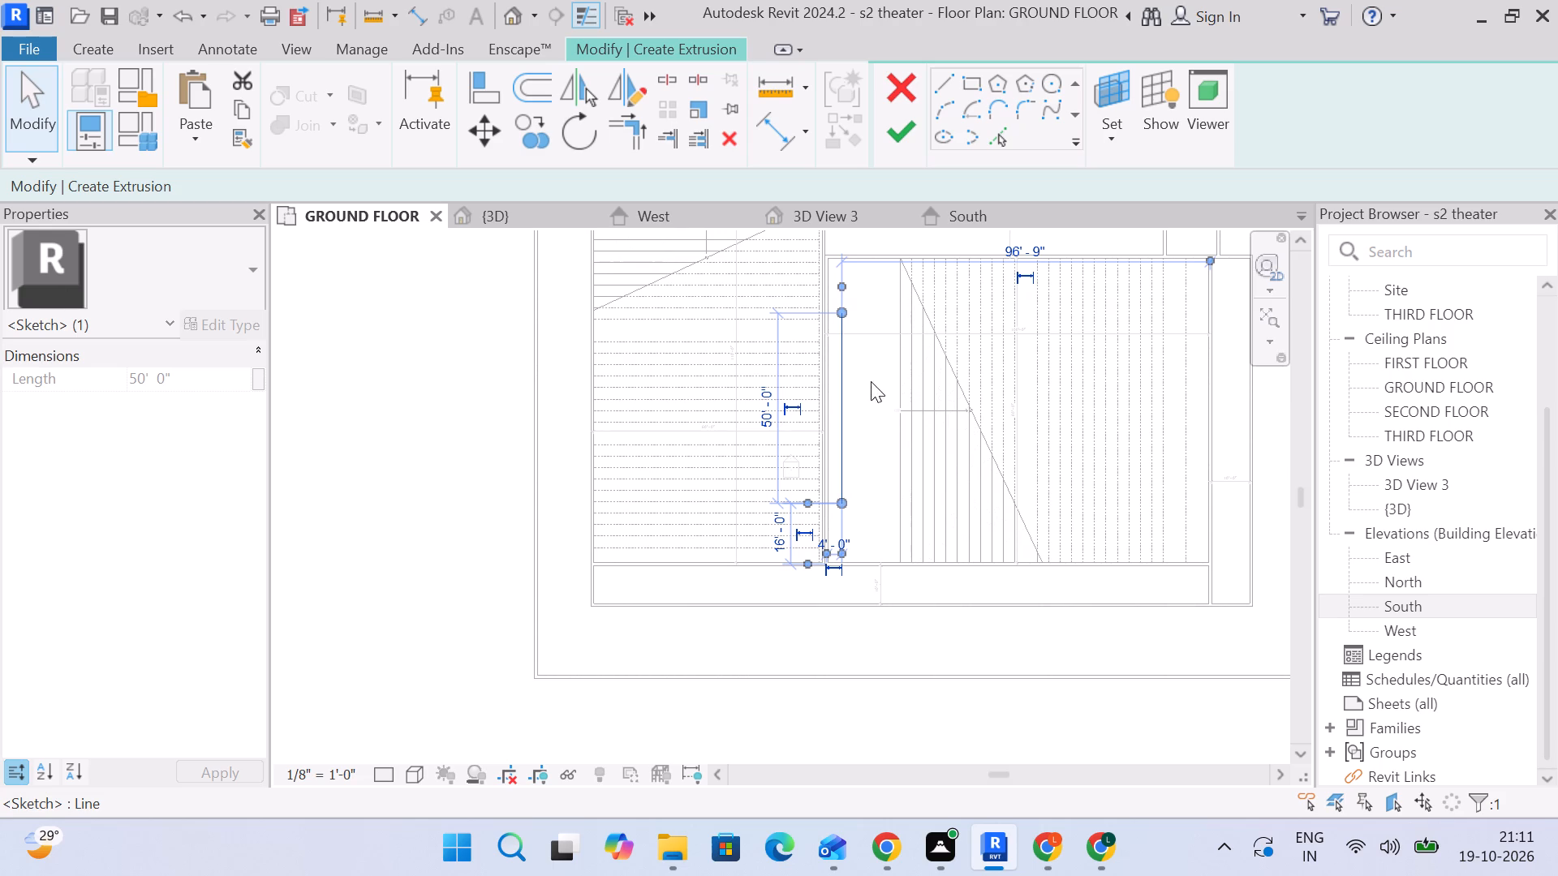
pyautogui.click(871, 370)
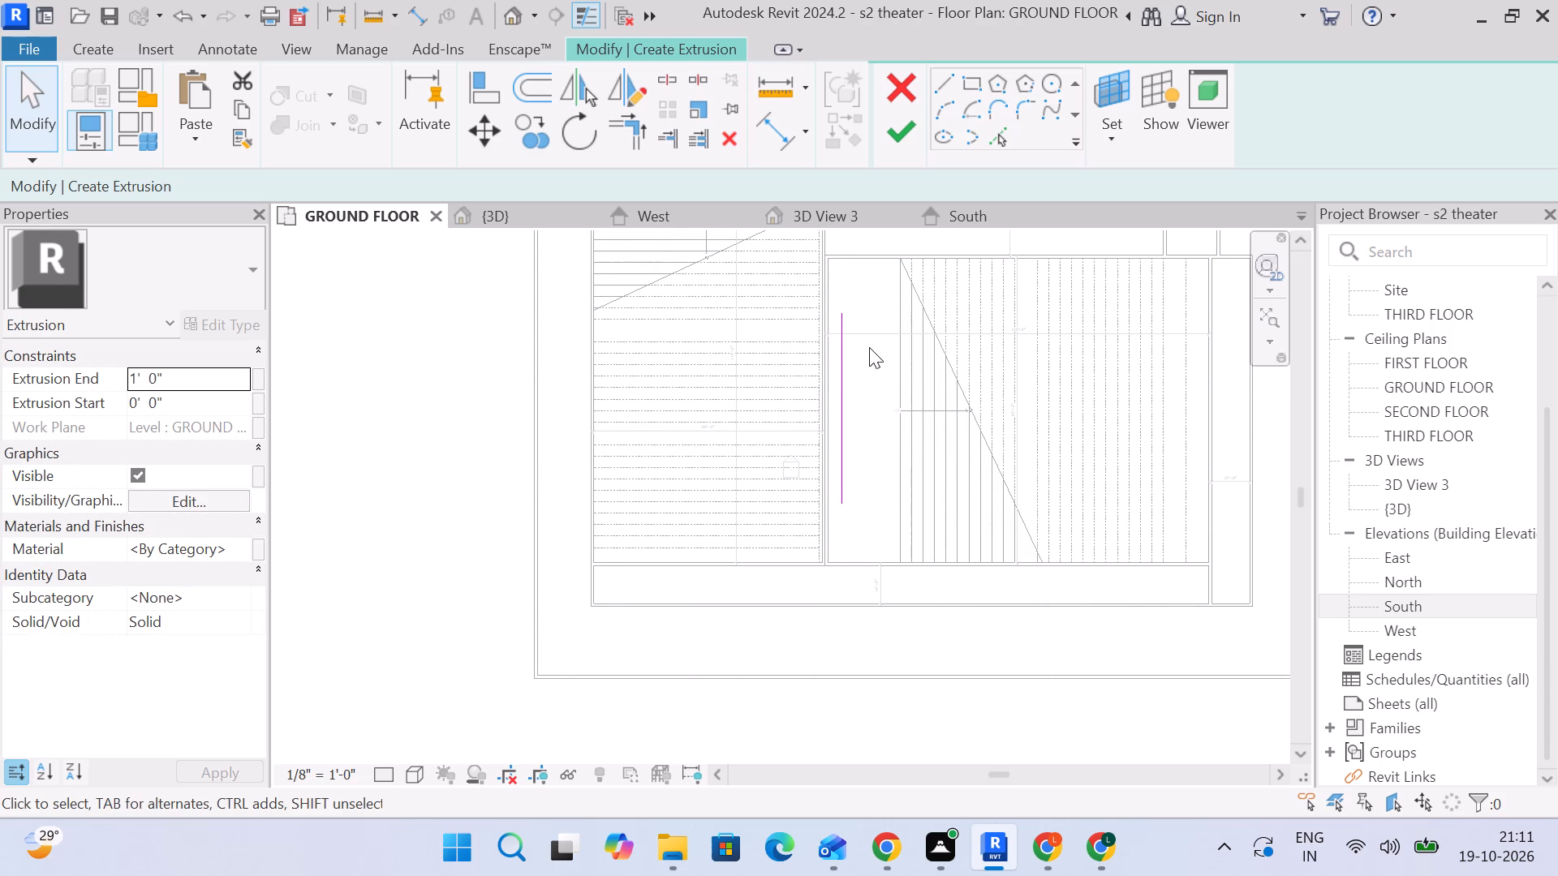
# Set the sketched screen line's length to 60'.
pyautogui.scroll(3, 854, 360)
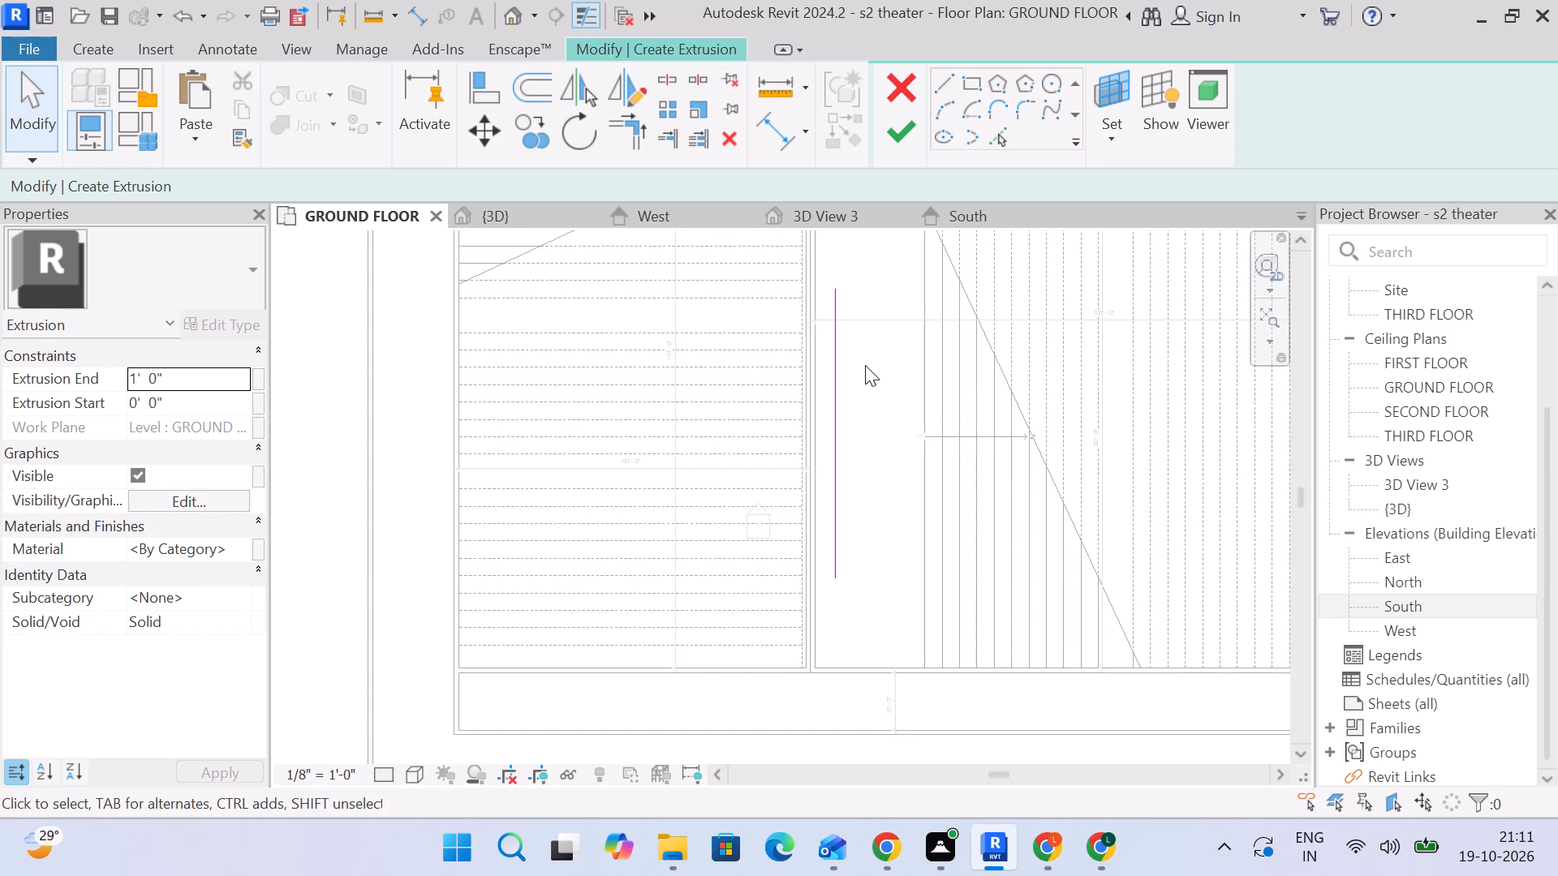
pyautogui.moveTo(866, 365); pyautogui.dragTo(829, 406, button='middle')
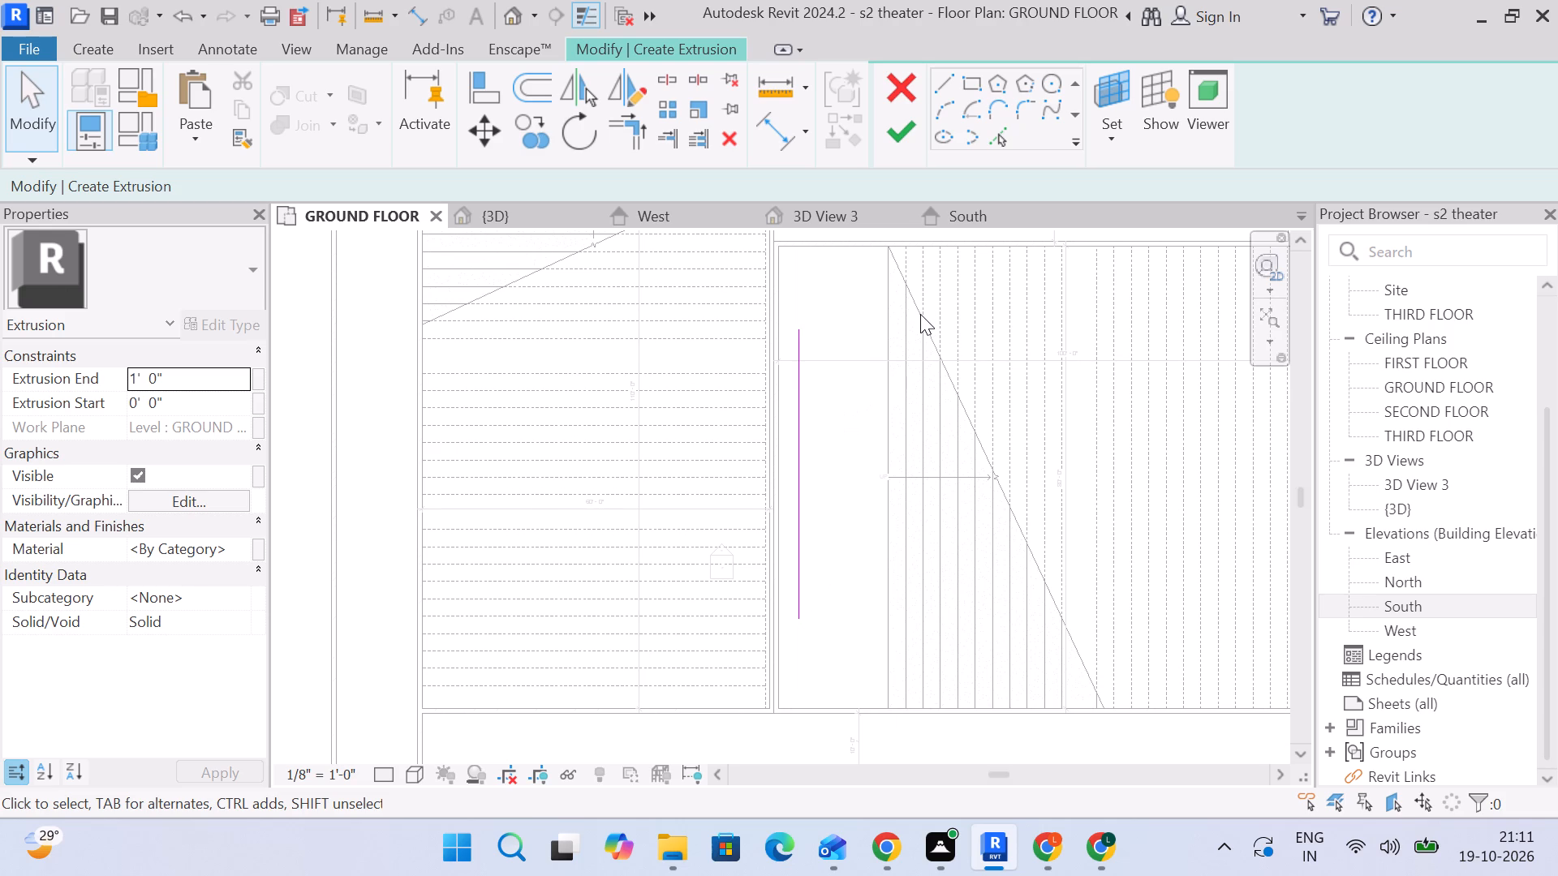
pyautogui.click(803, 379)
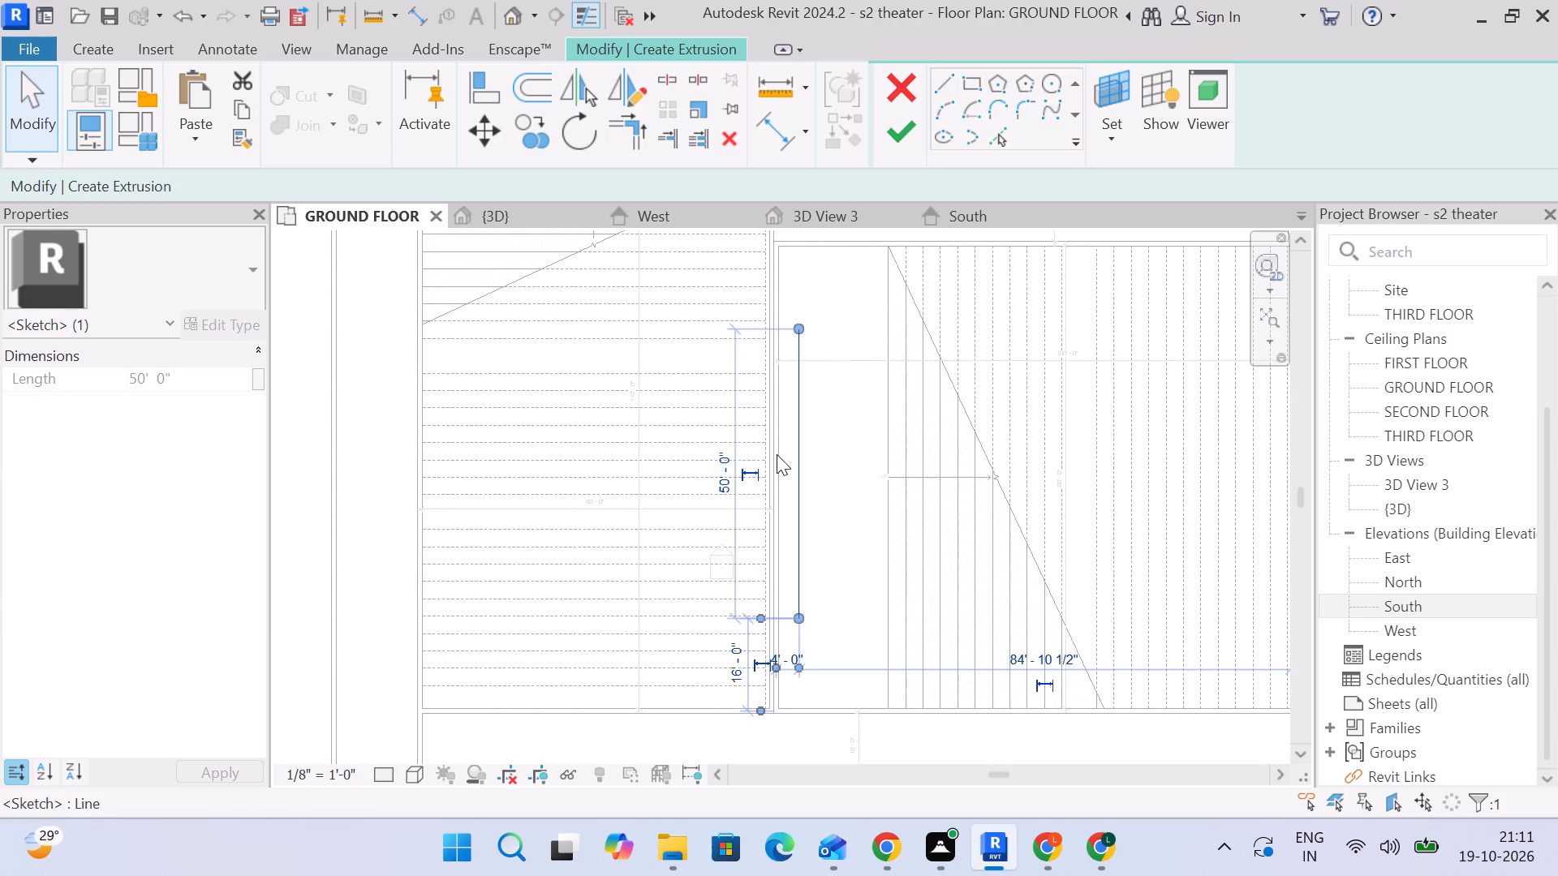
pyautogui.click(722, 479)
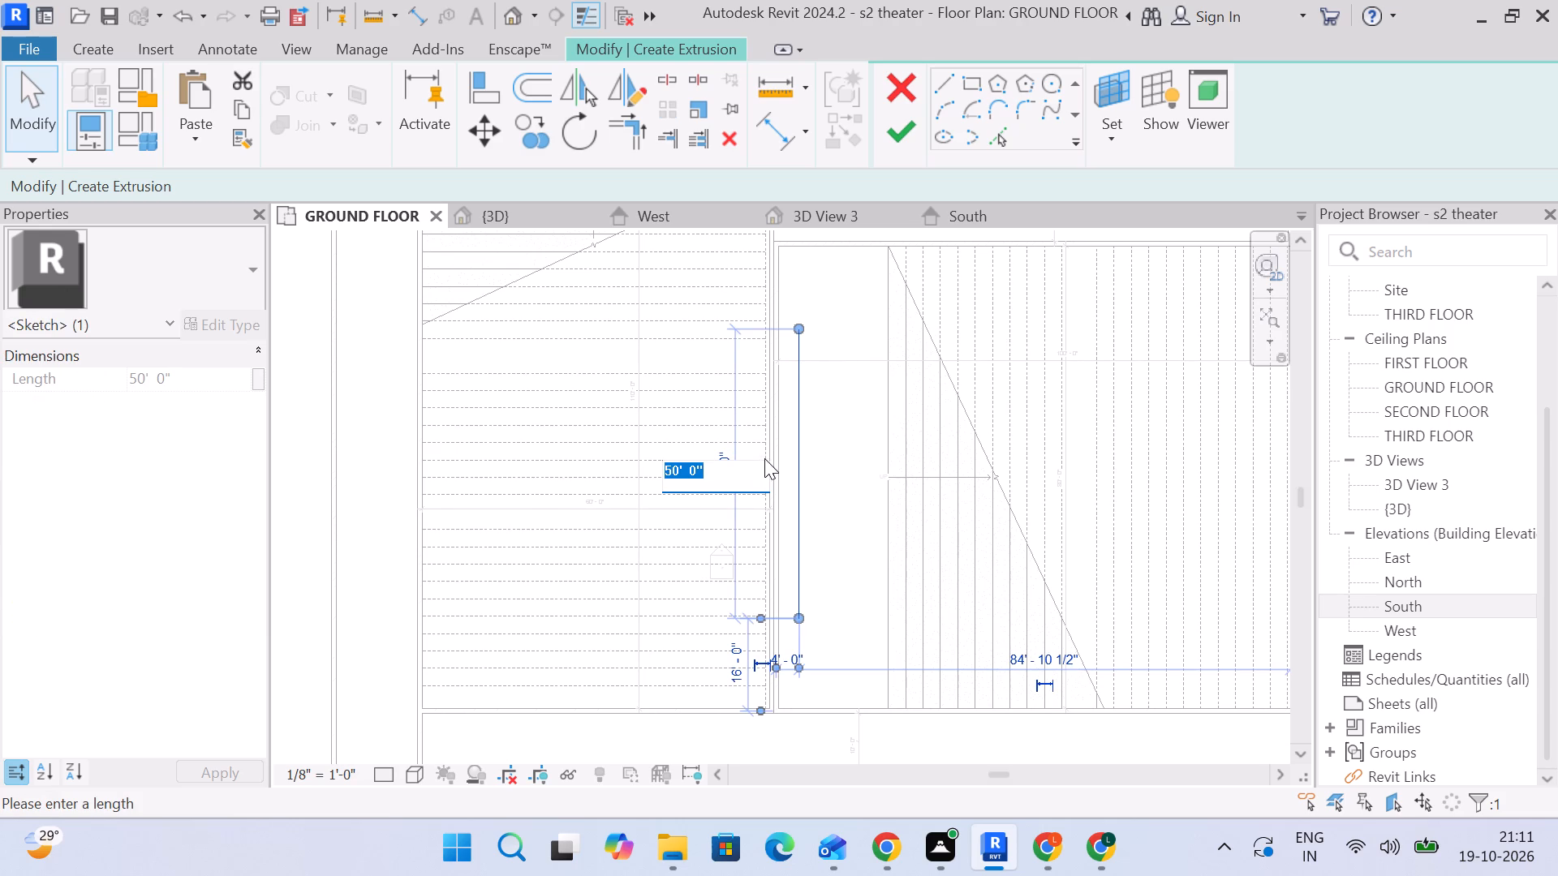
pyautogui.press('6')
pyautogui.press('Return')
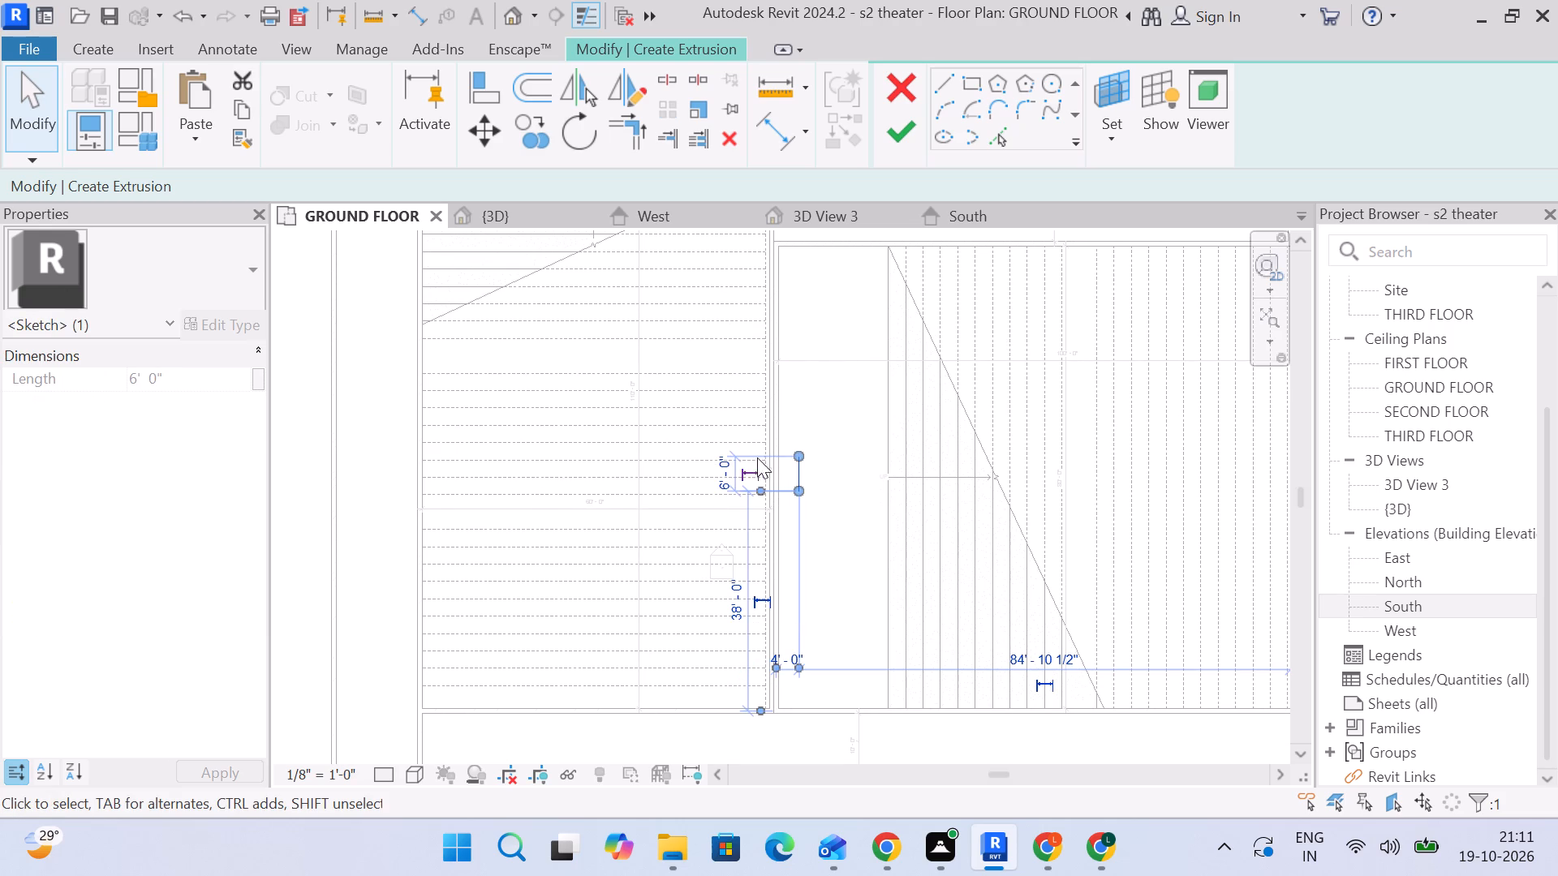
pyautogui.click(722, 470)
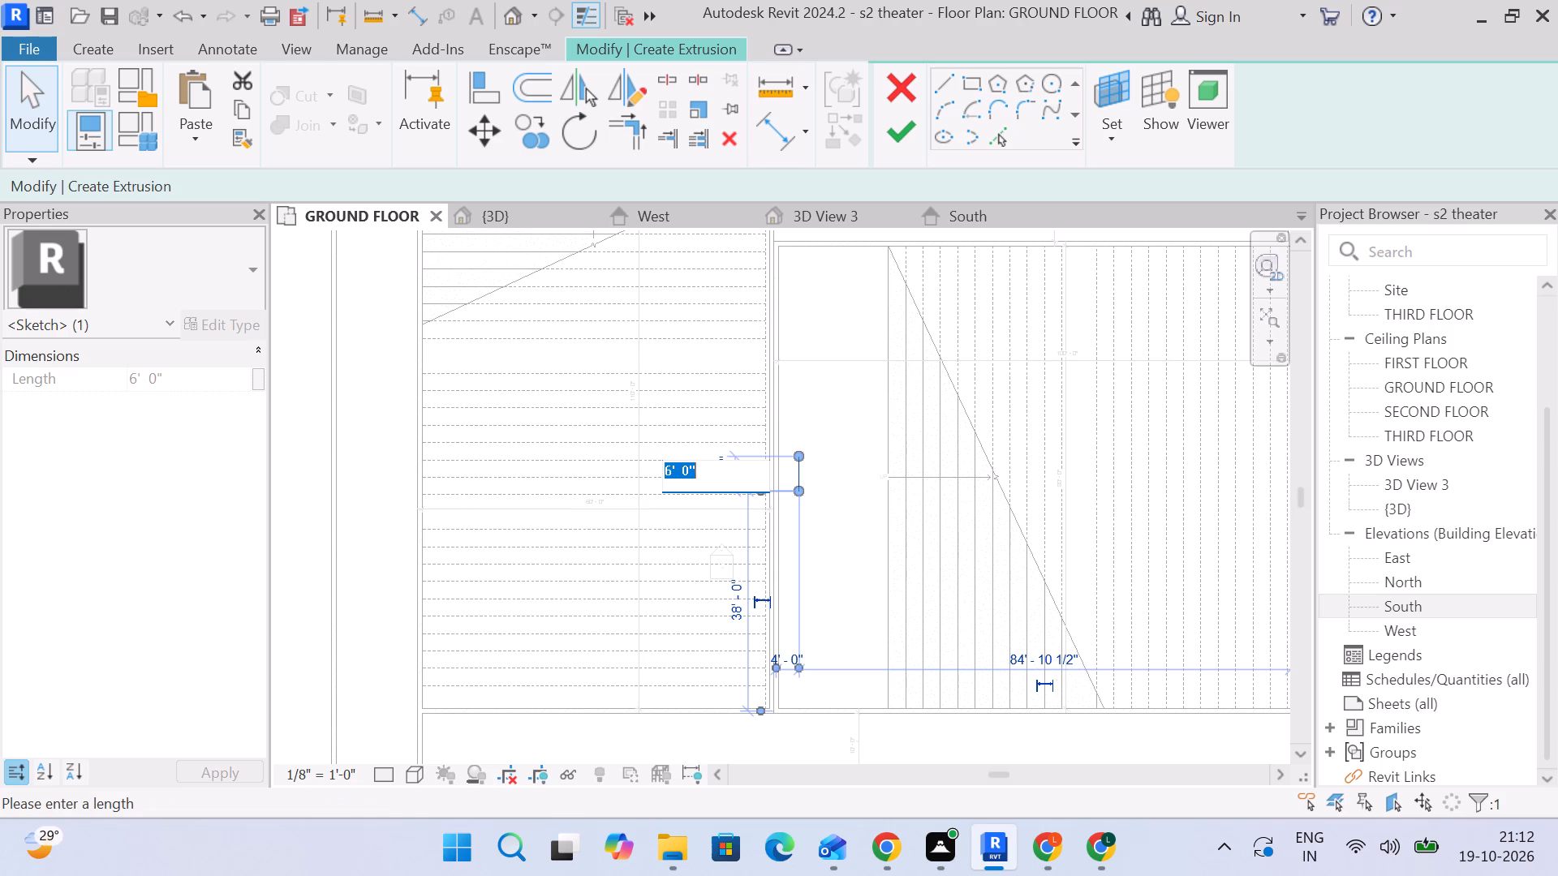
pyautogui.write('60')
pyautogui.press('Return')
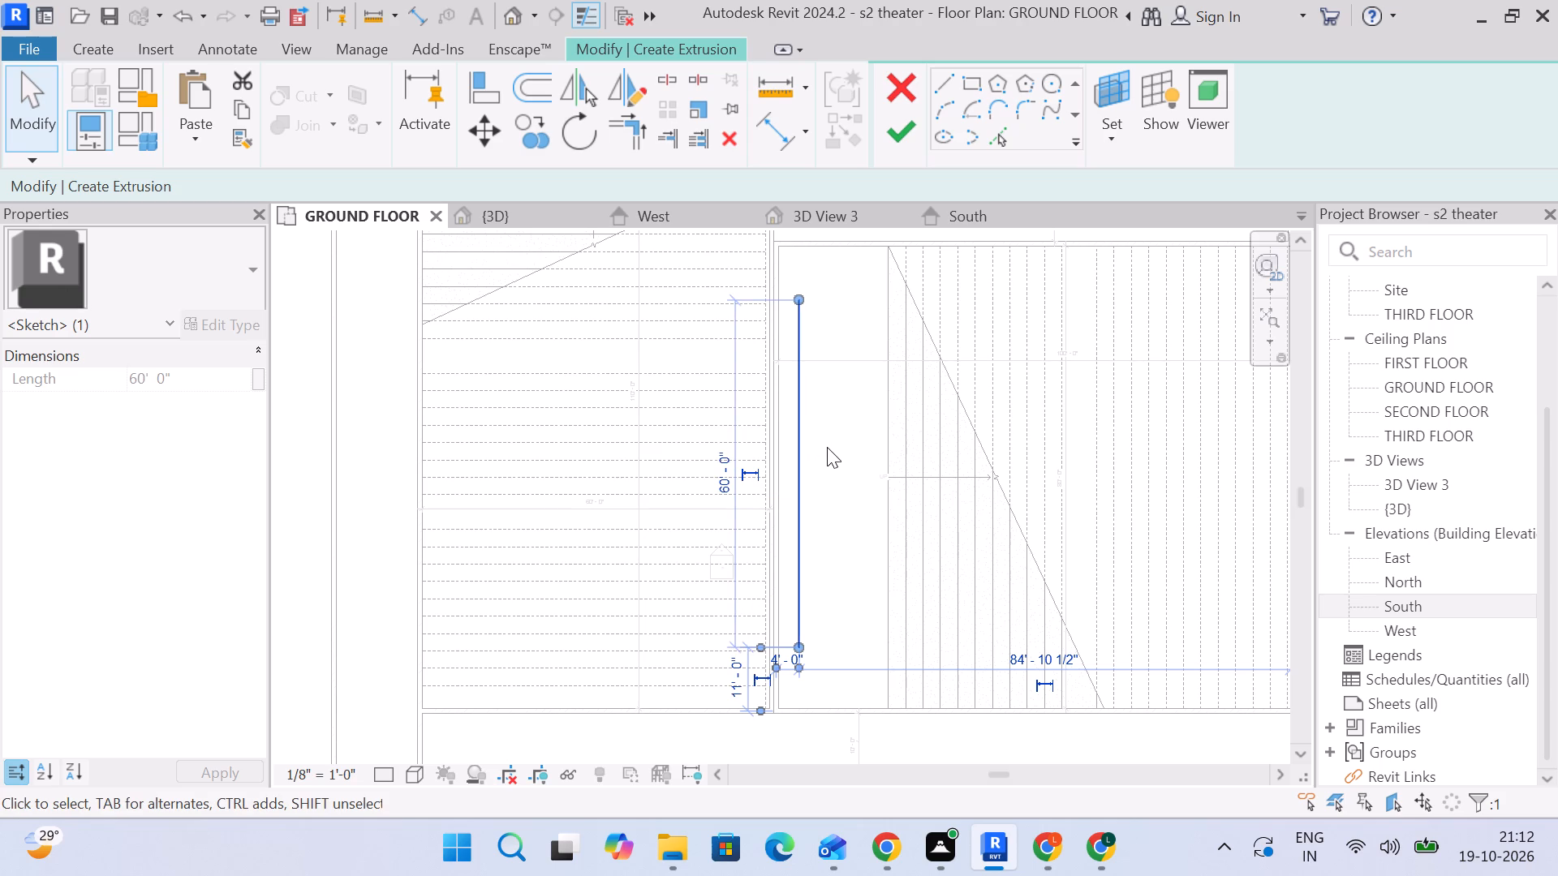
pyautogui.click(821, 447)
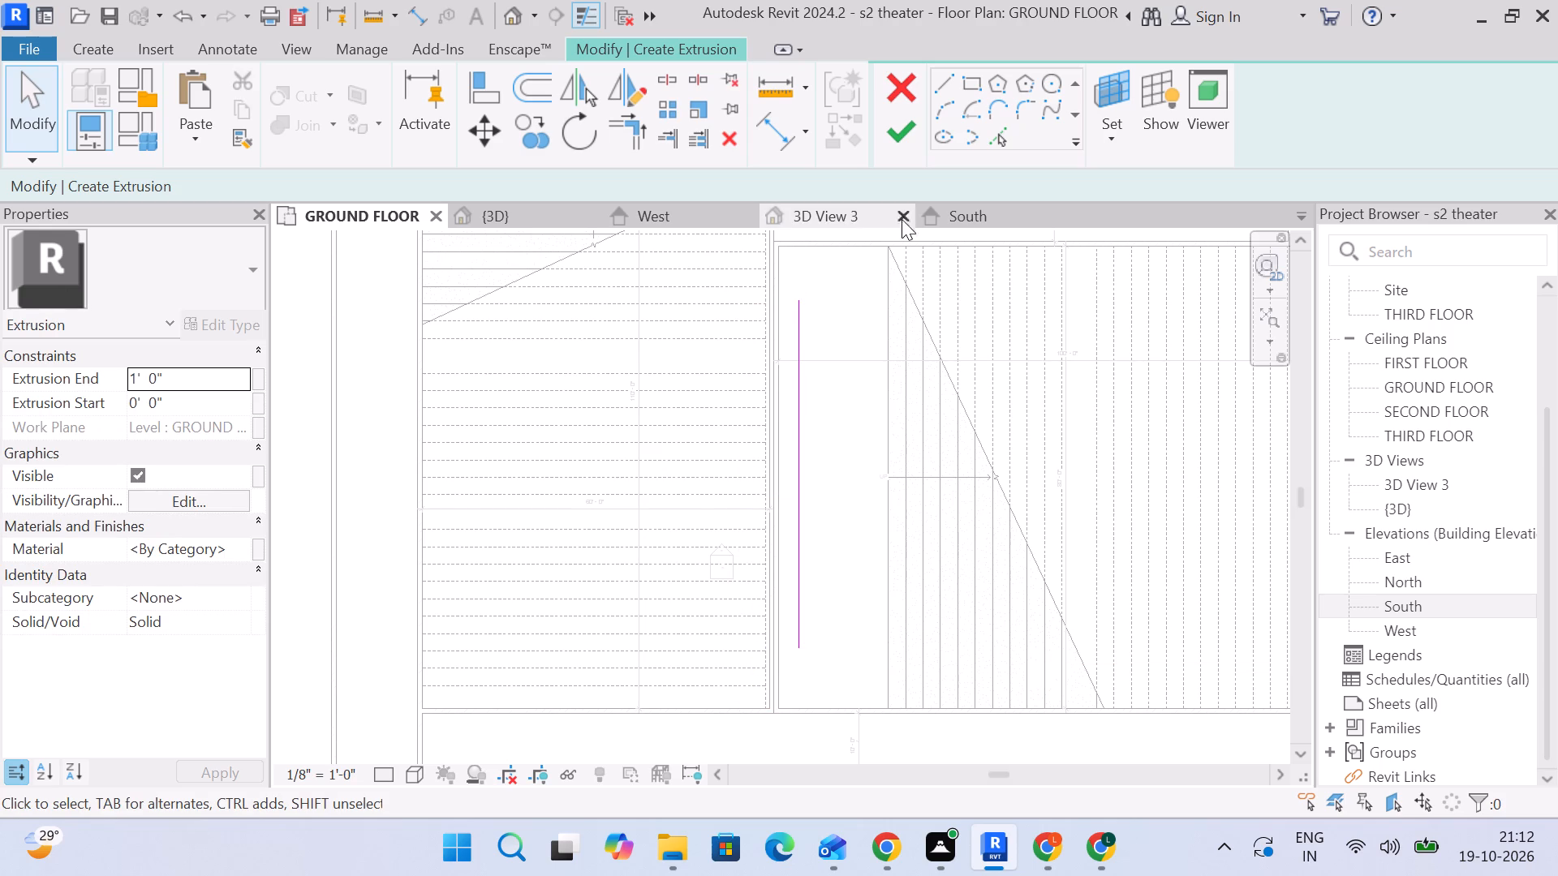
# Add aligned dimensions between the screen line's two ends and the hall's upper and lower walls.
pyautogui.click(772, 131)
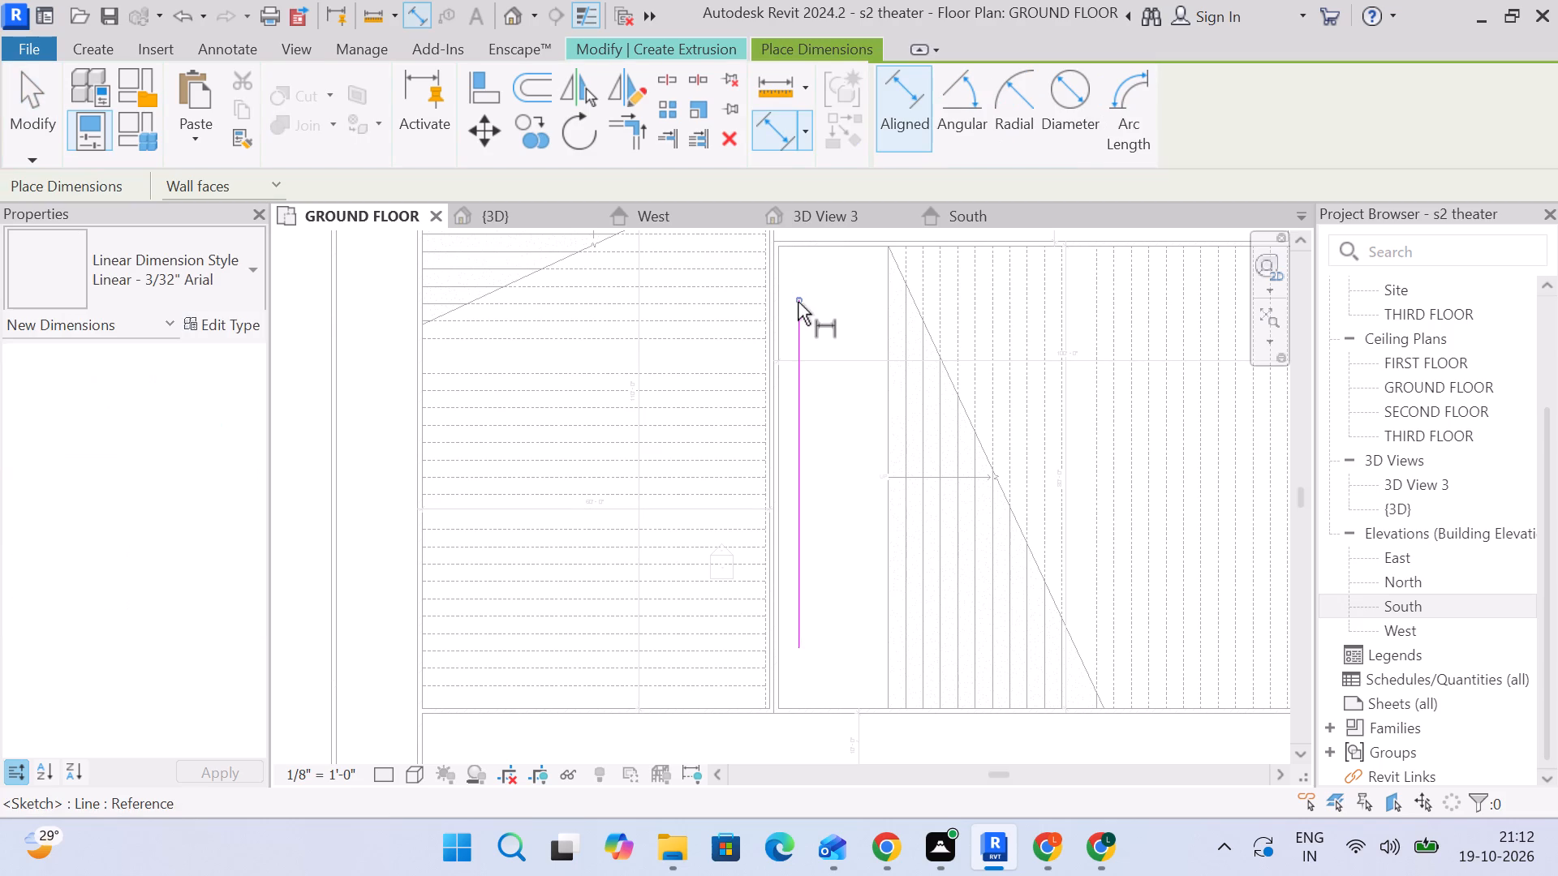
pyautogui.click(798, 302)
pyautogui.click(803, 250)
pyautogui.scroll(6, 800, 277)
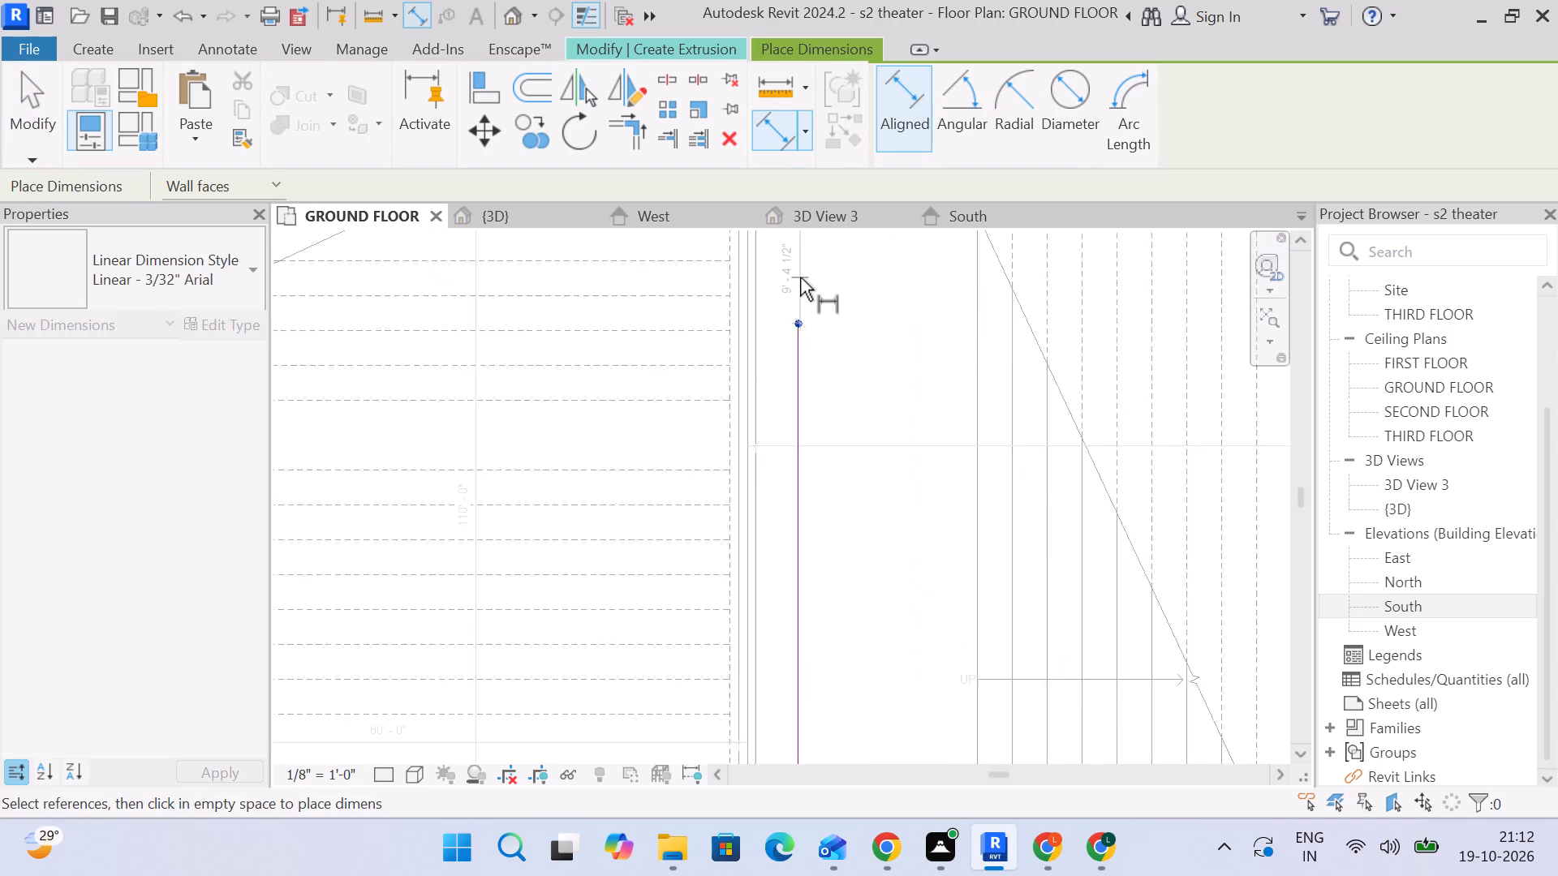
pyautogui.click(800, 277)
pyautogui.scroll(-4, 845, 320)
pyautogui.moveTo(837, 360); pyautogui.dragTo(857, 181, button='middle')
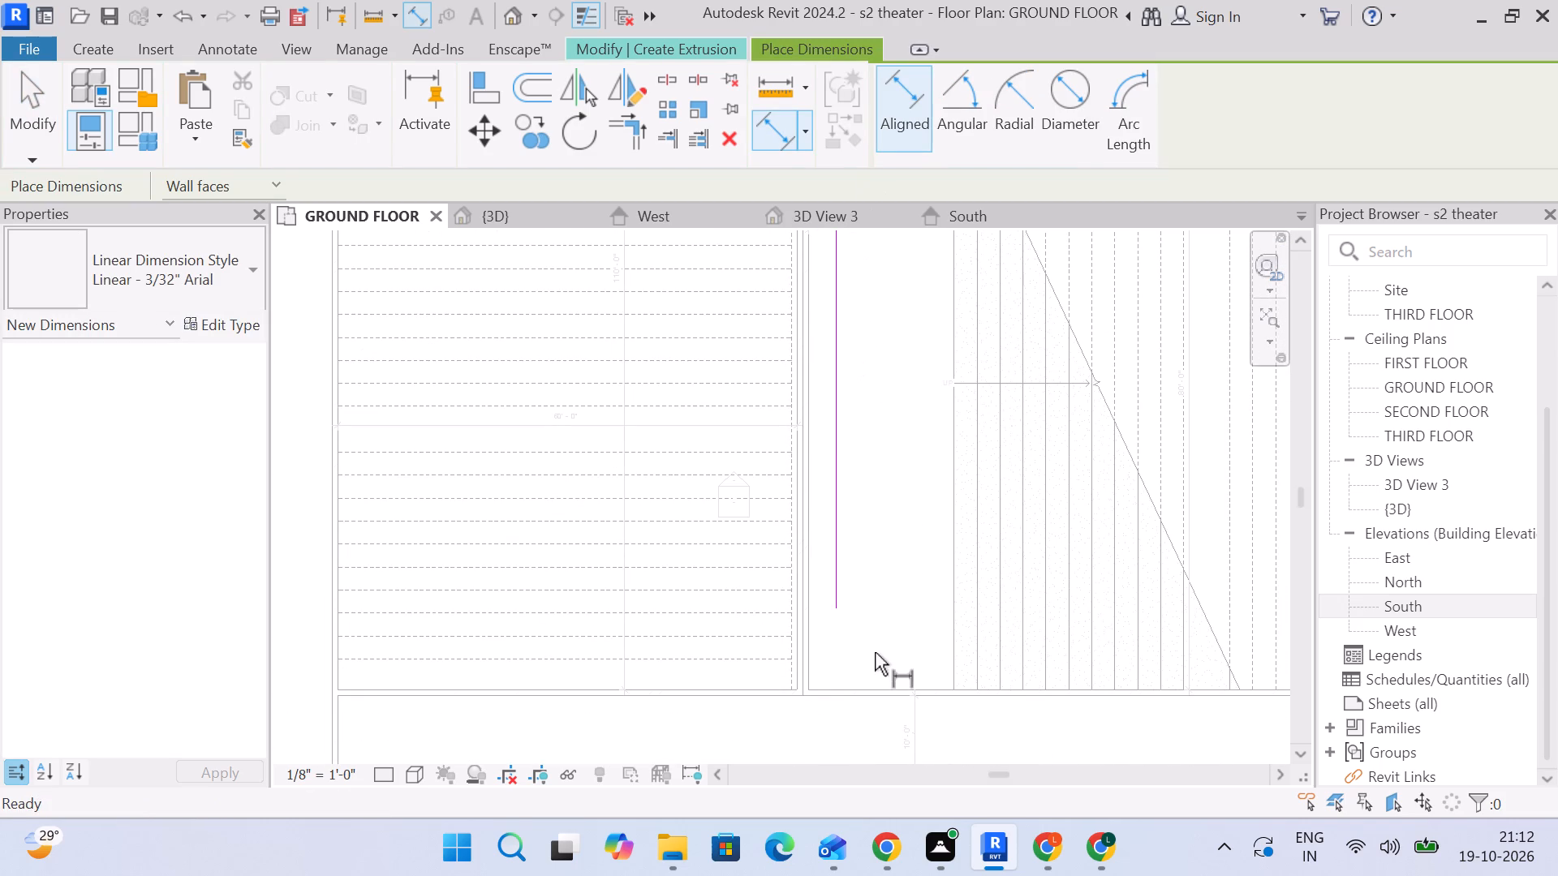
pyautogui.click(839, 608)
pyautogui.click(837, 685)
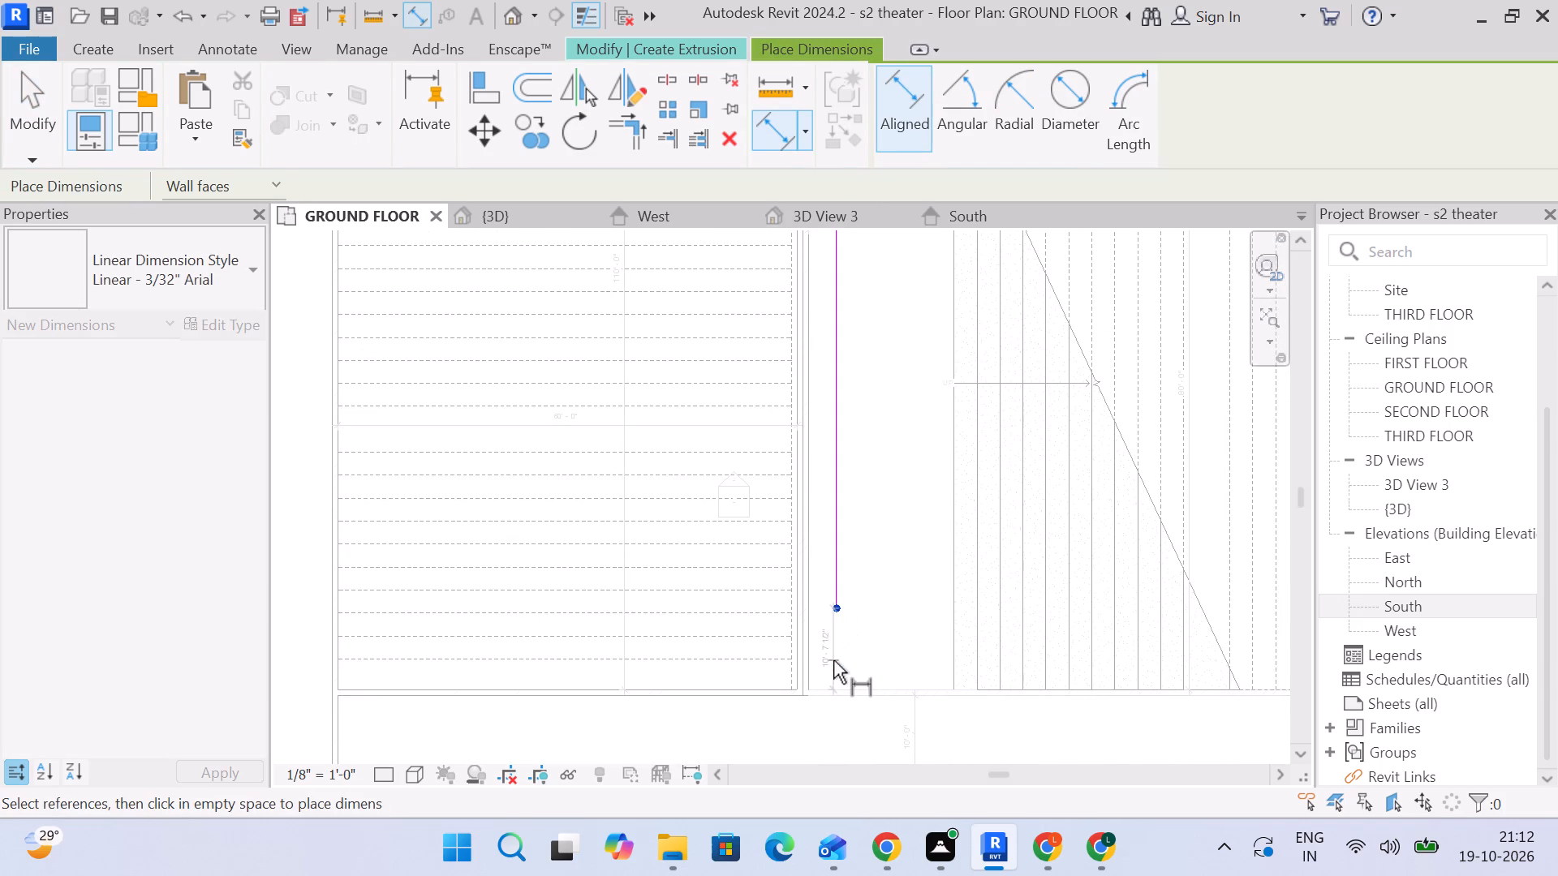
pyautogui.click(833, 655)
pyautogui.press('Escape')
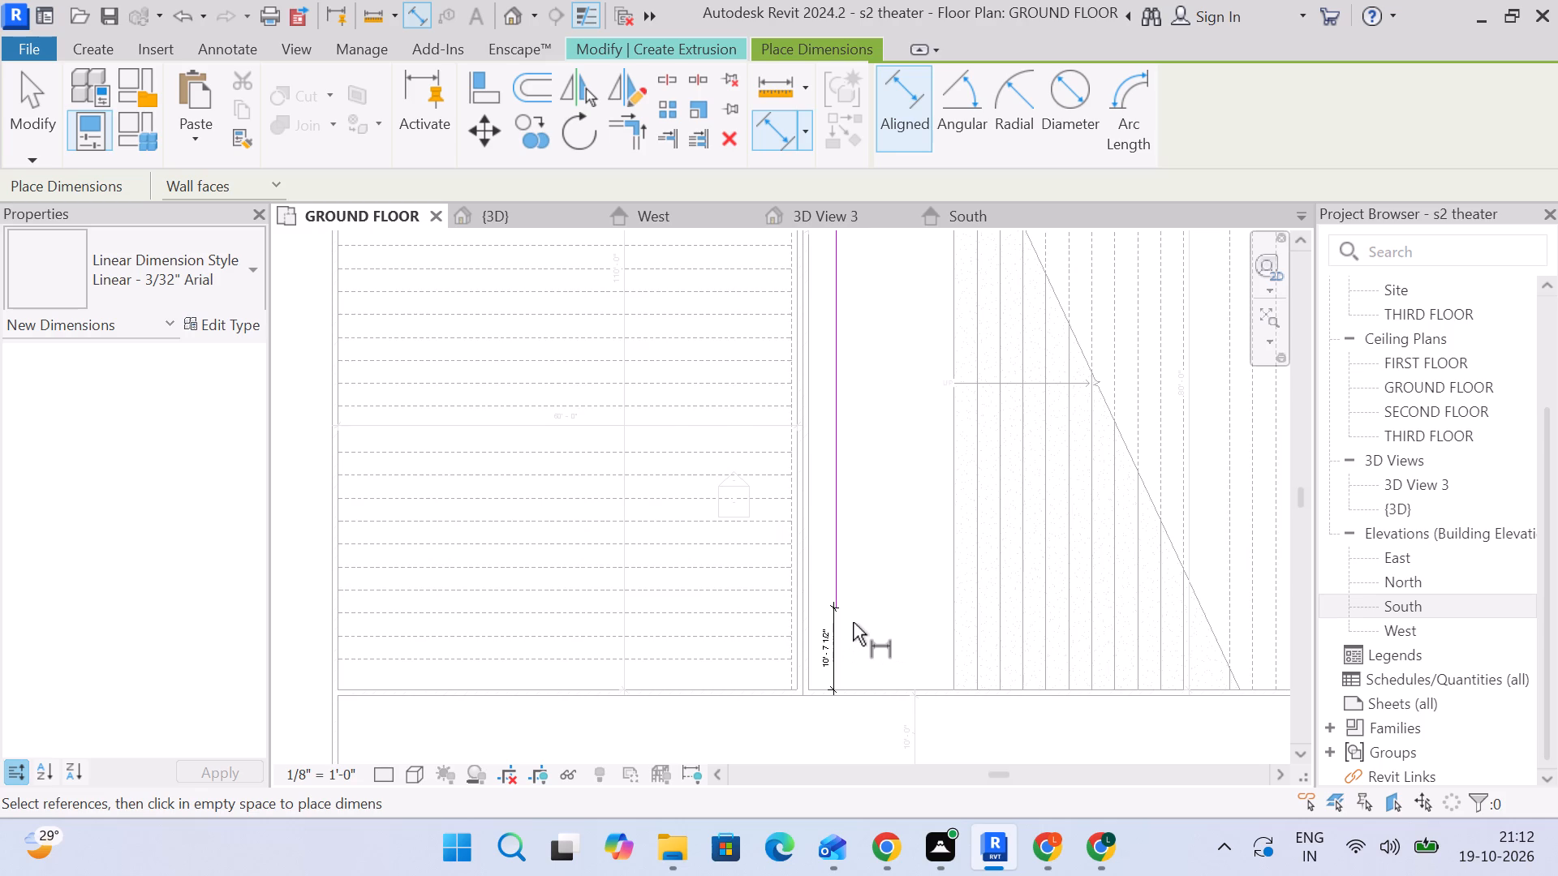
pyautogui.scroll(2, 853, 622)
pyautogui.moveTo(879, 526); pyautogui.dragTo(867, 585, button='middle')
pyautogui.scroll(-4, 869, 584)
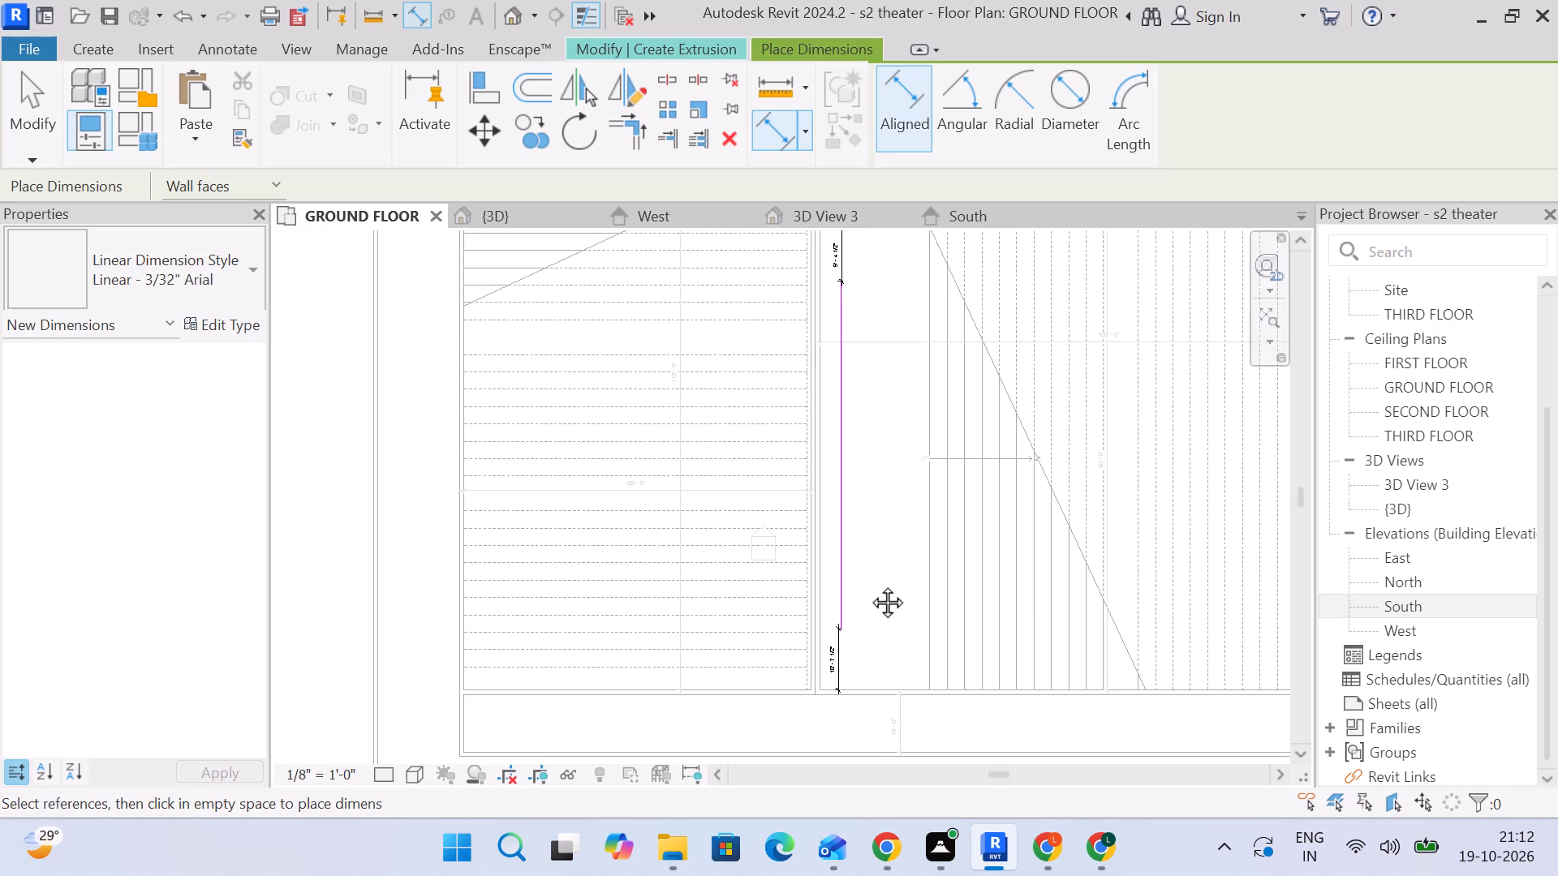
pyautogui.middleClick(869, 584)
pyautogui.click(58, 108)
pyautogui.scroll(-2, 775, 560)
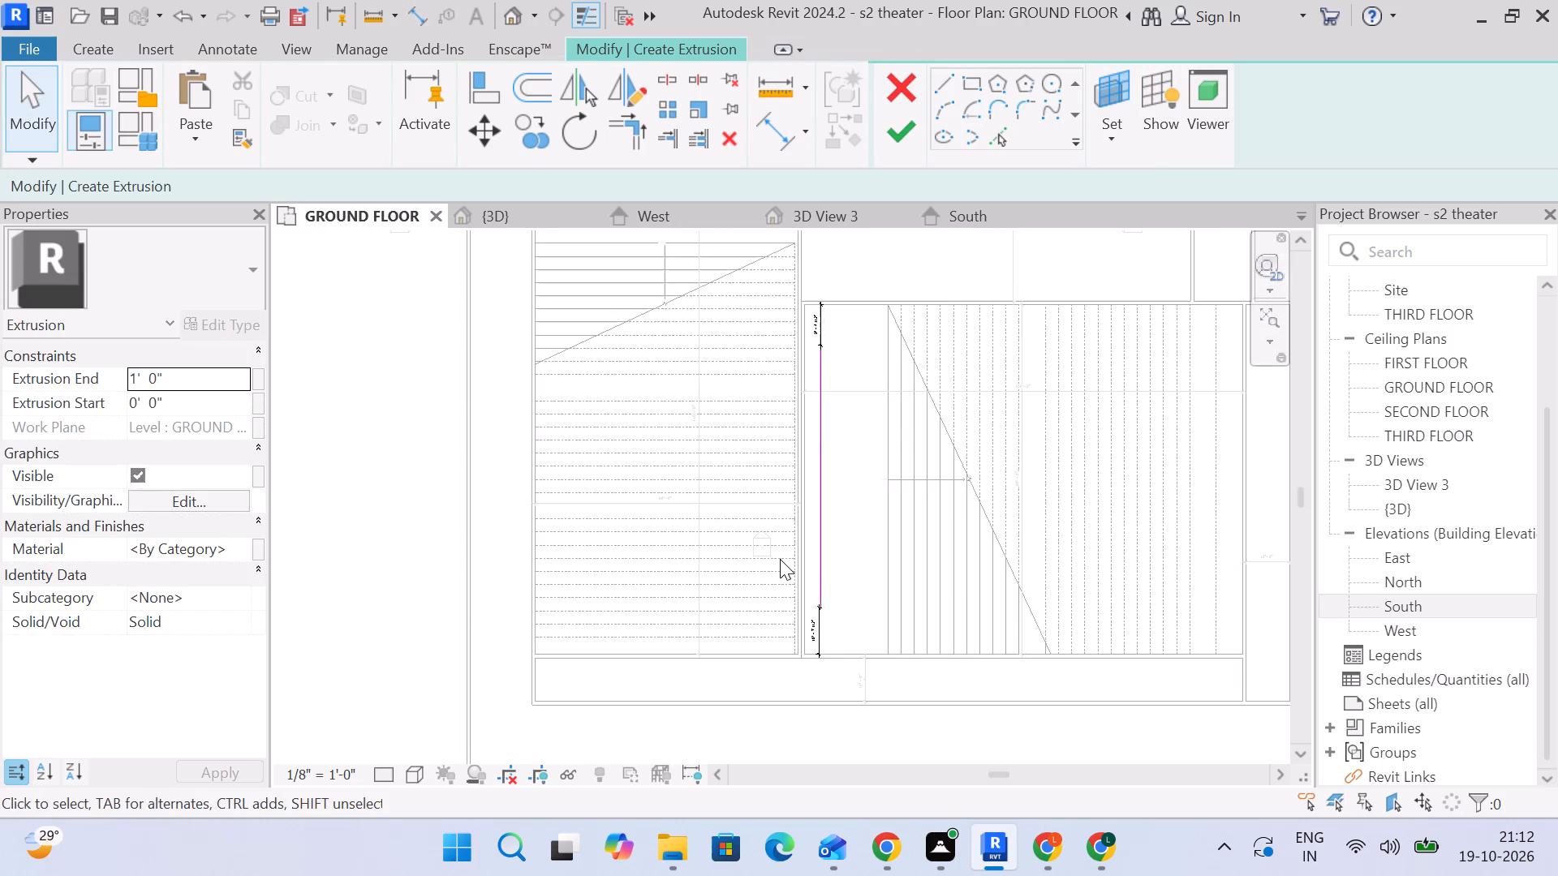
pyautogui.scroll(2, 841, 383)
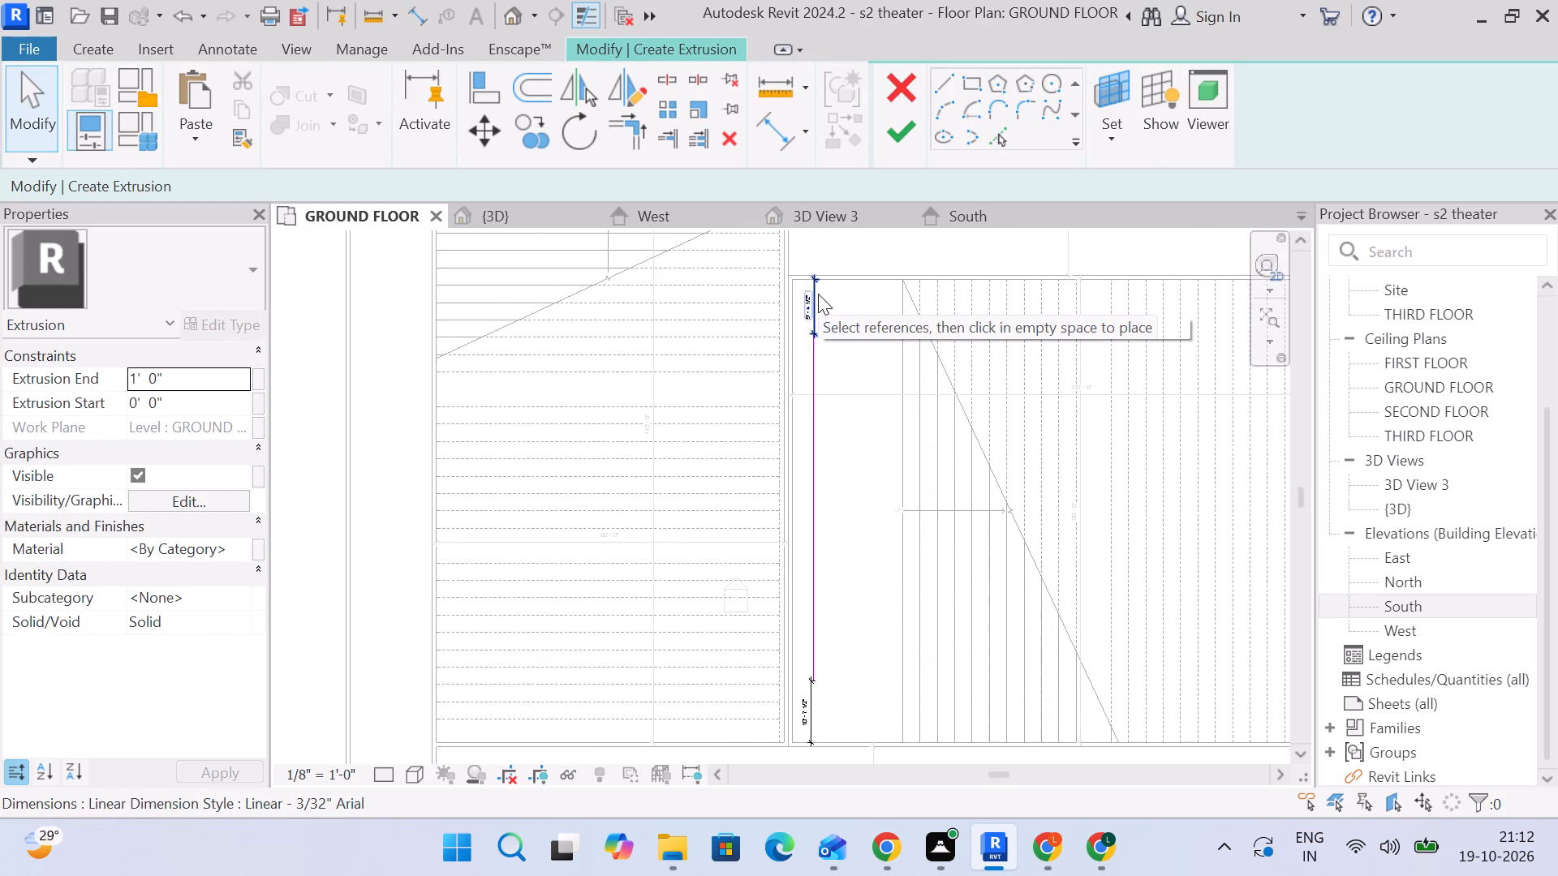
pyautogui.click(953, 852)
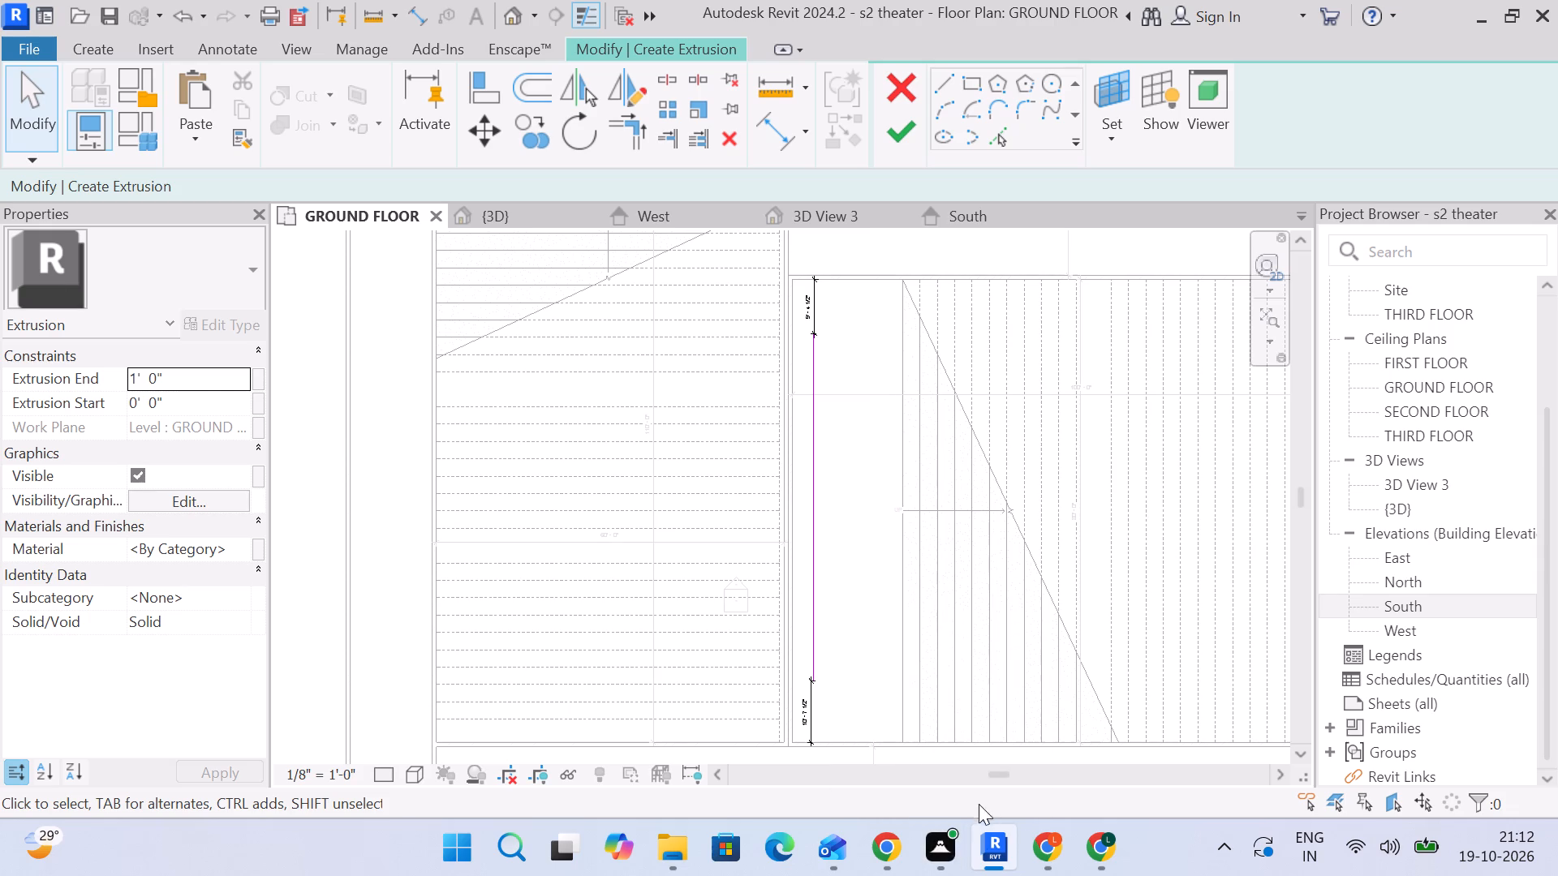
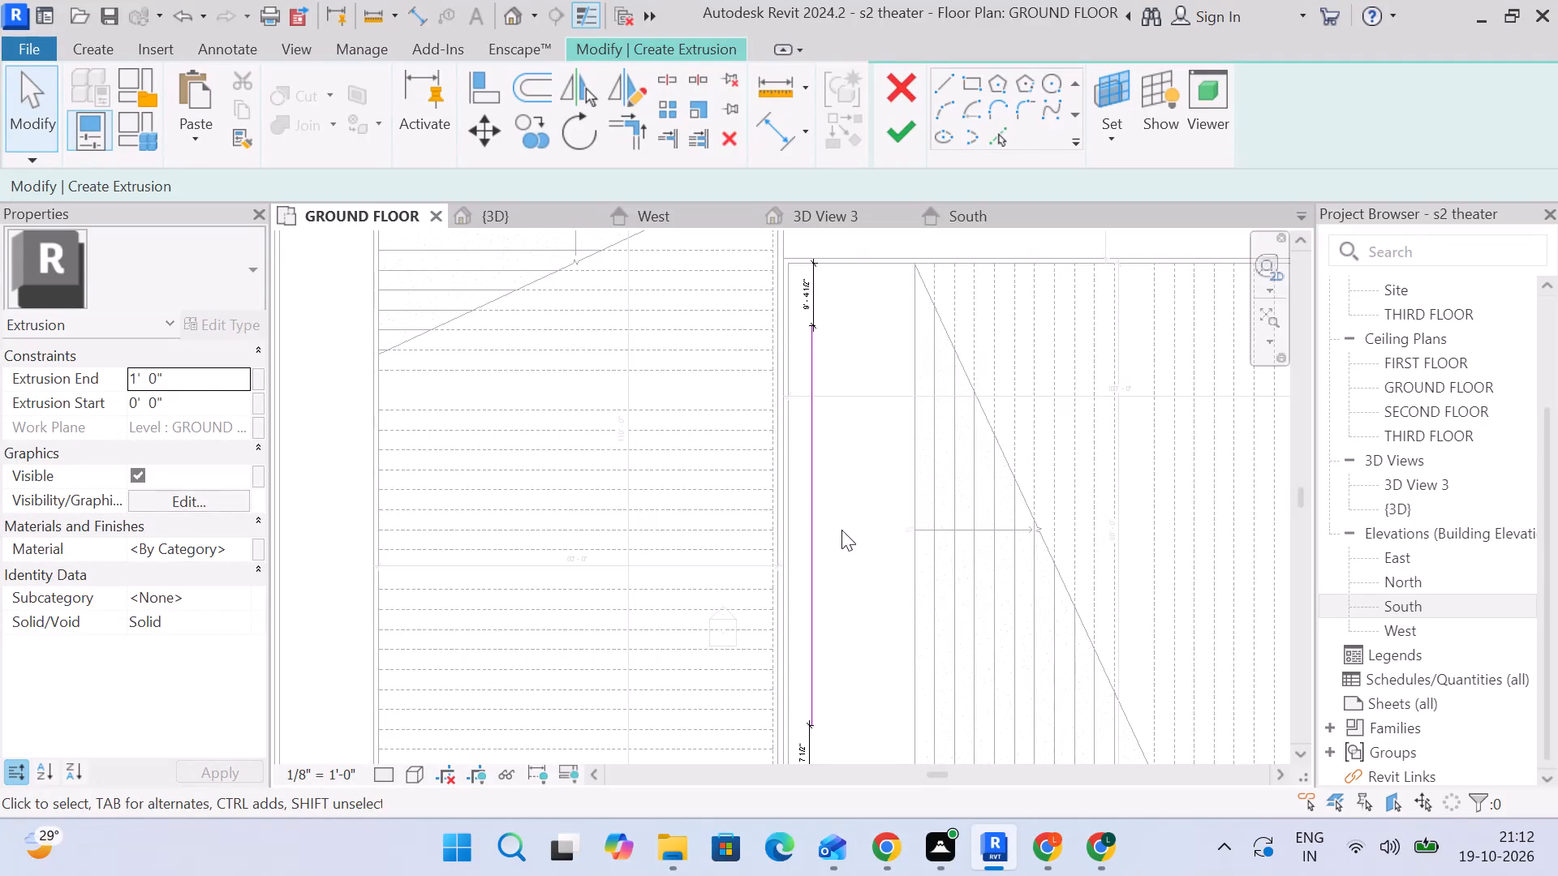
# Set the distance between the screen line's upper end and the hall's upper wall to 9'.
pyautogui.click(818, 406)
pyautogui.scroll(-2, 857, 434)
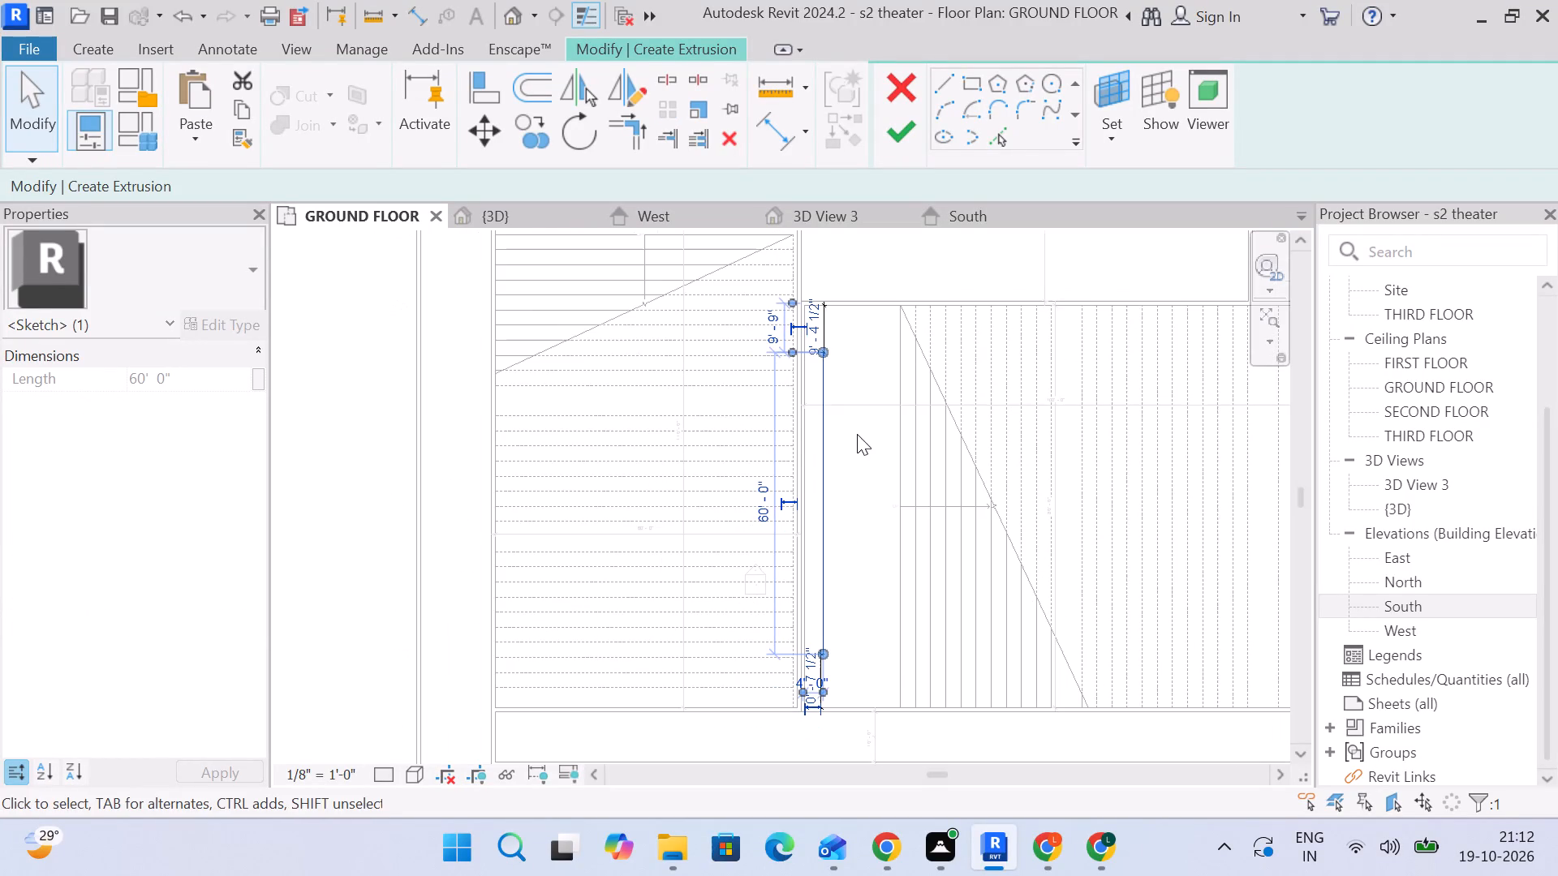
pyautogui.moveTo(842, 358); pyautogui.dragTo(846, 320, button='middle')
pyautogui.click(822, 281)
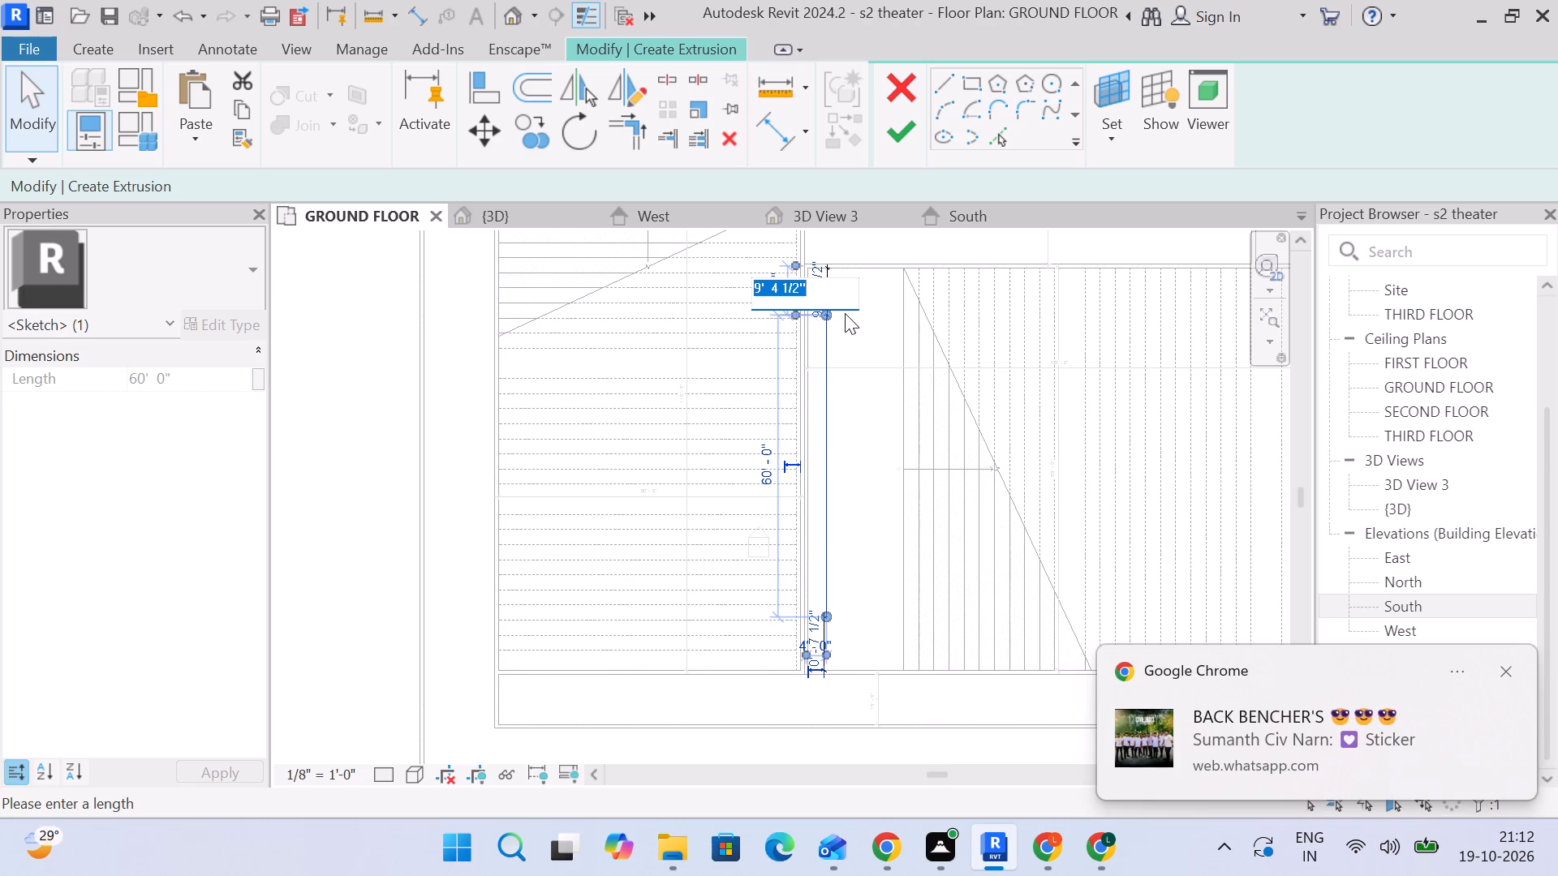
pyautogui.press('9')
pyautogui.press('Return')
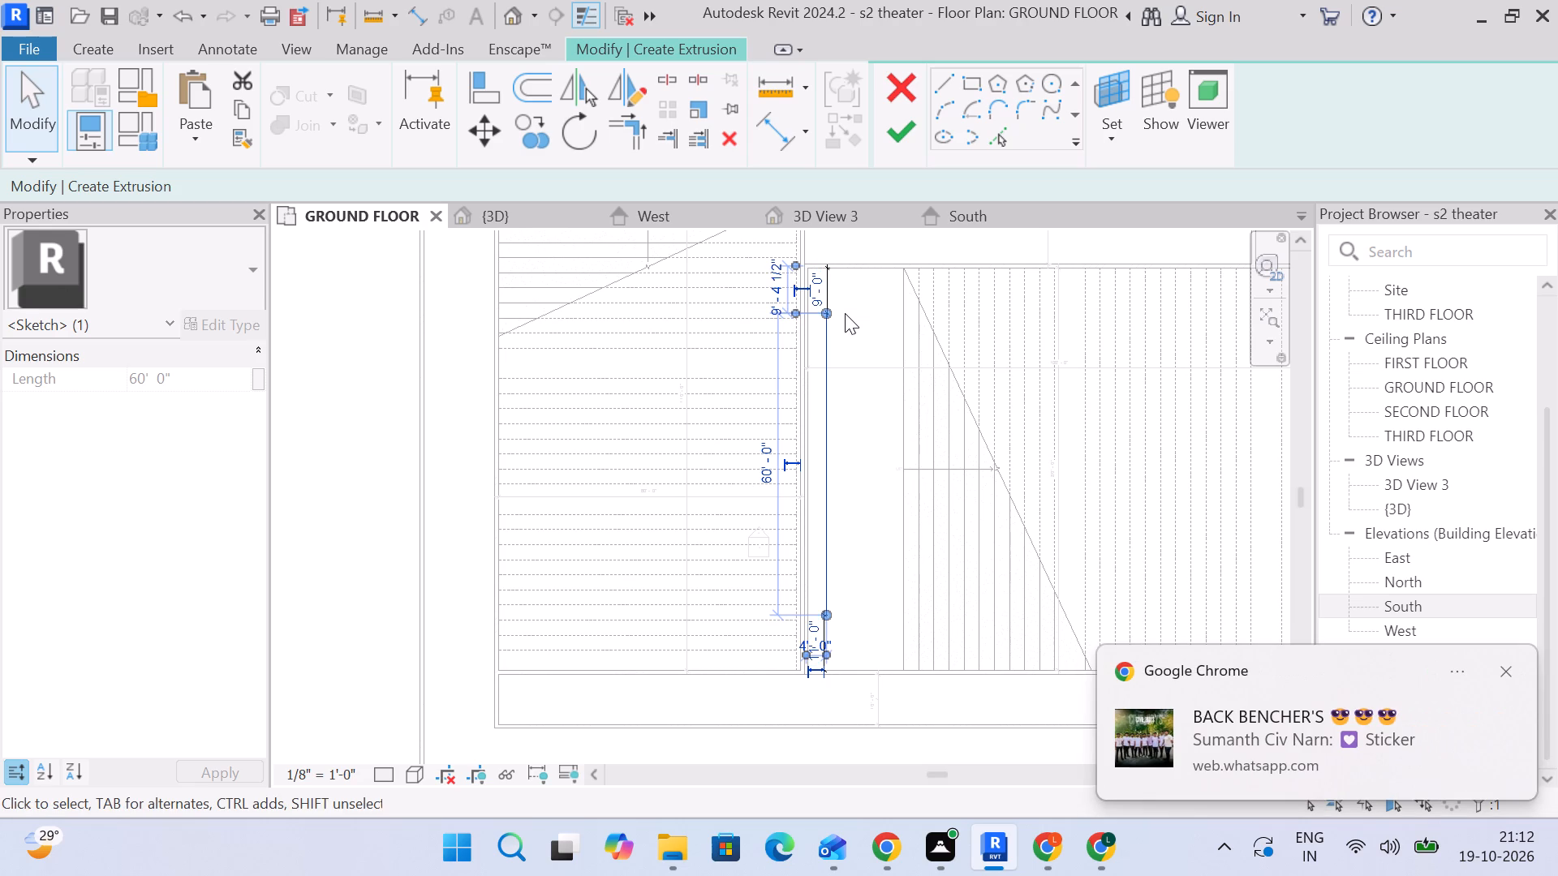
# Set the distance between the screen line's upper end and the hall's upper wall to 10'.
pyautogui.scroll(3, 817, 635)
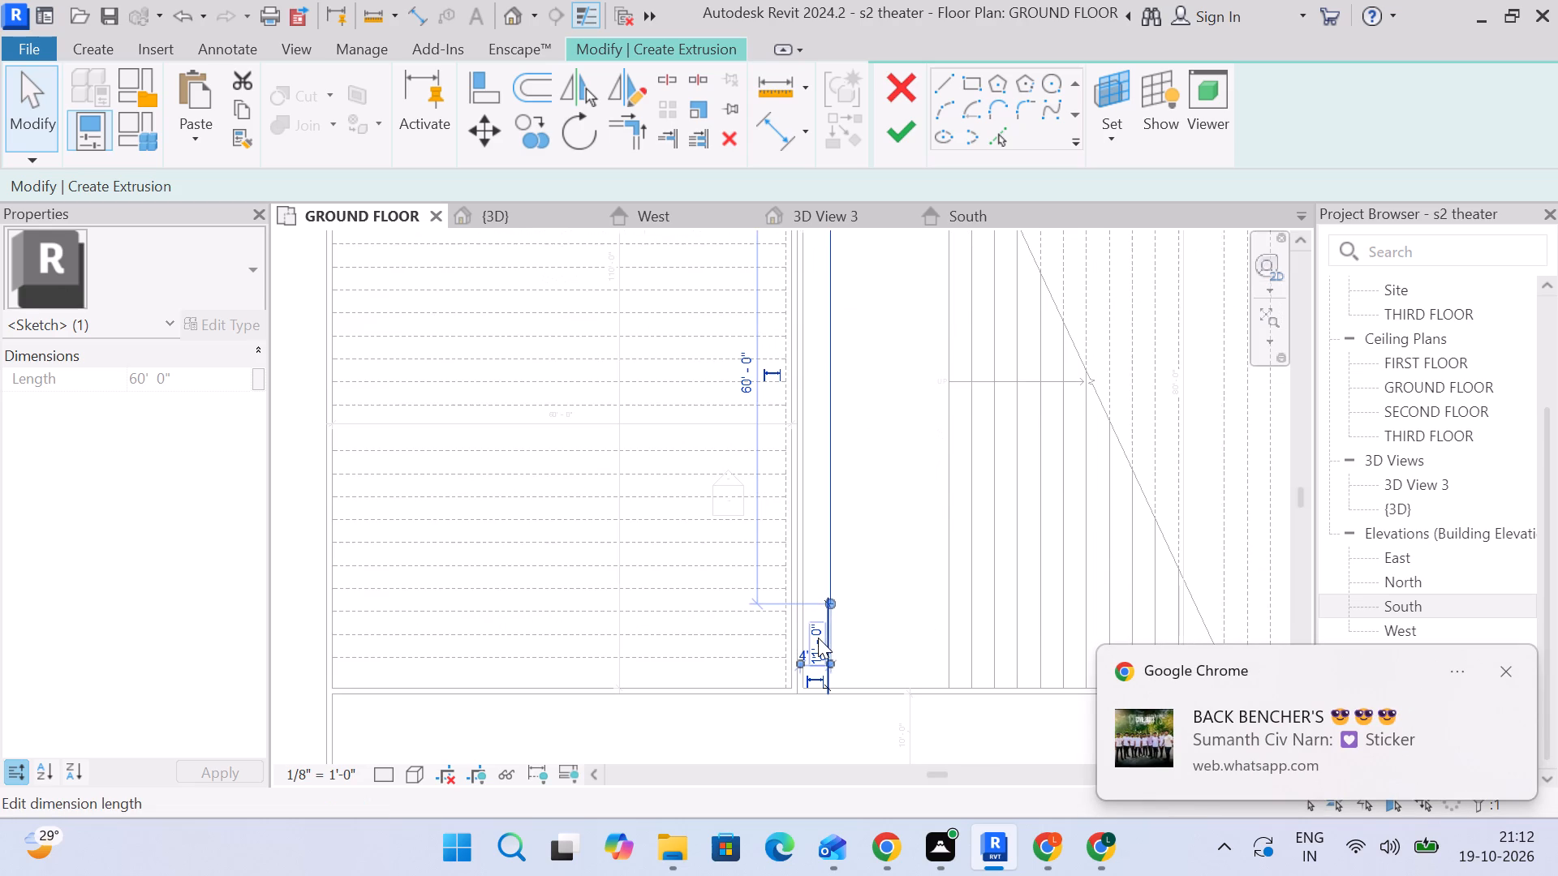
pyautogui.moveTo(875, 555); pyautogui.dragTo(875, 585, button='middle')
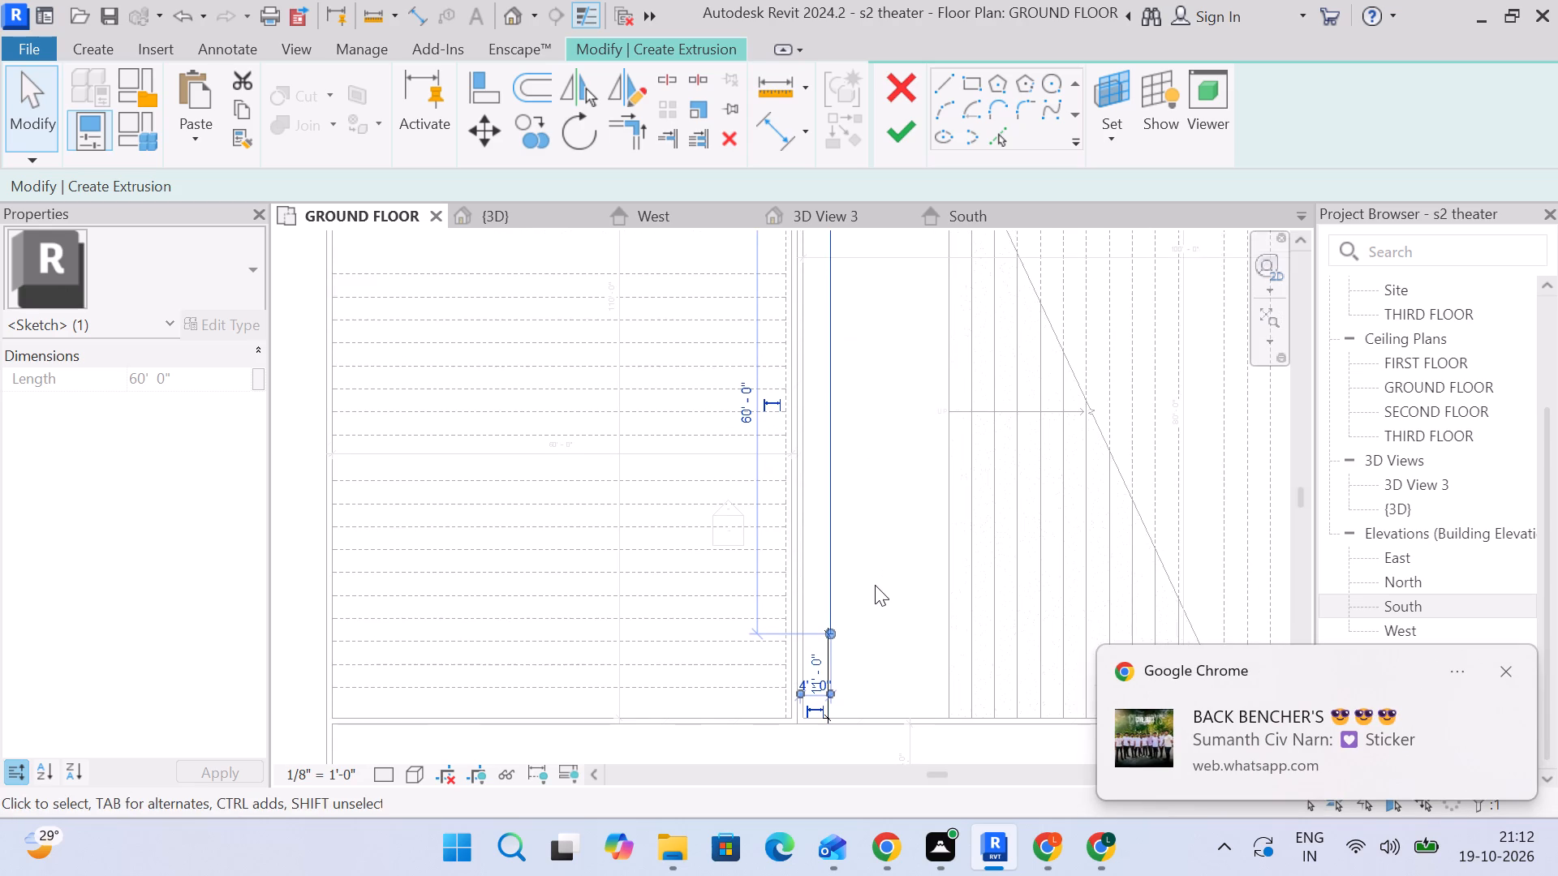
pyautogui.scroll(-3, 875, 585)
pyautogui.click(835, 290)
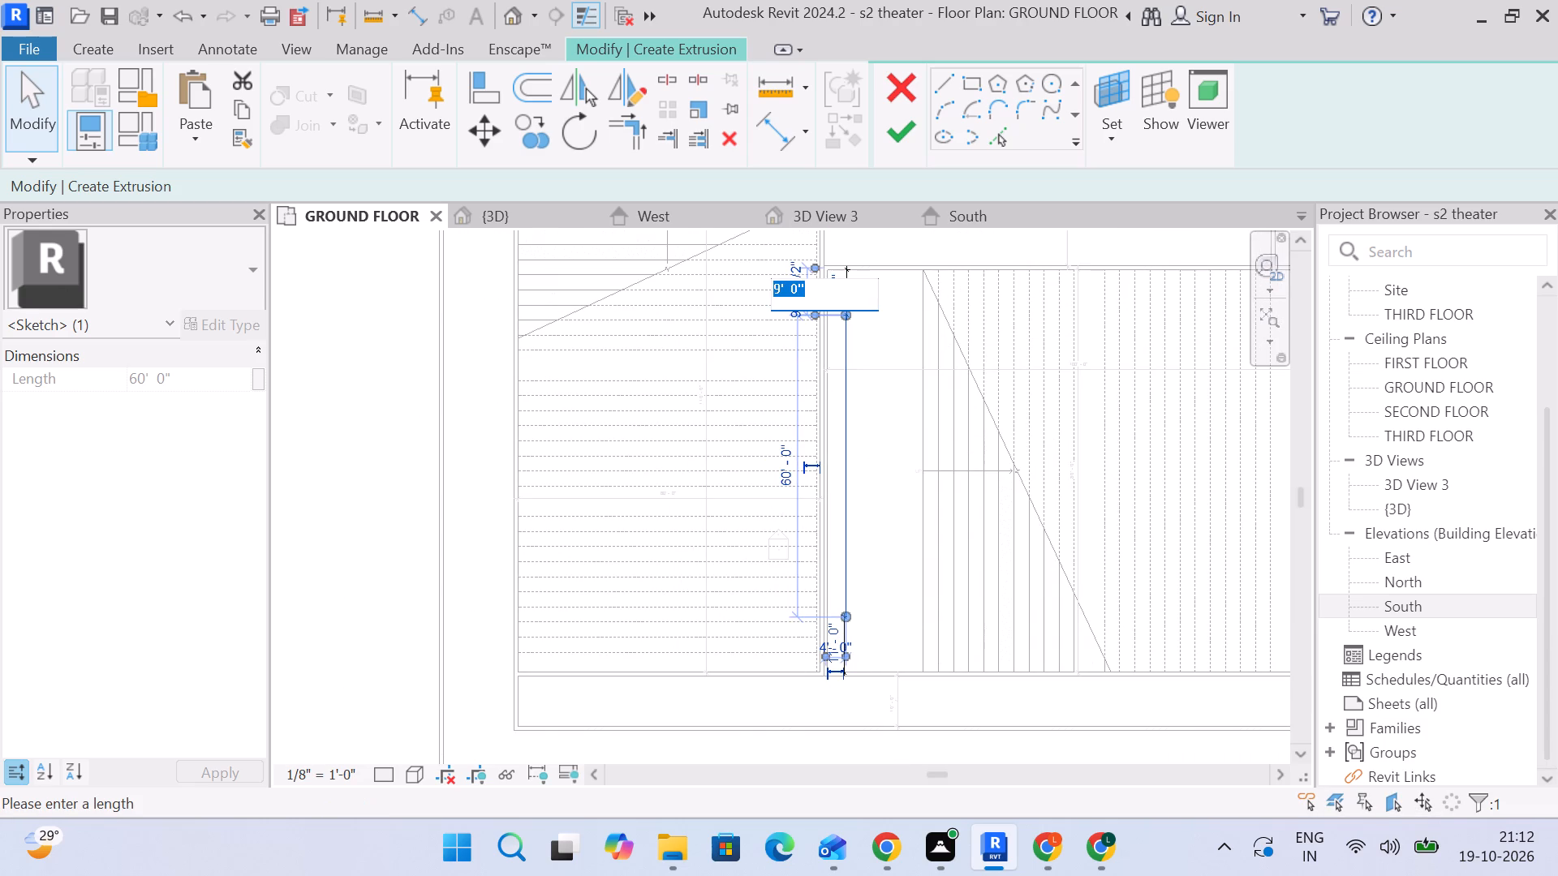
pyautogui.press('1')
pyautogui.press('0')
pyautogui.press('Return')
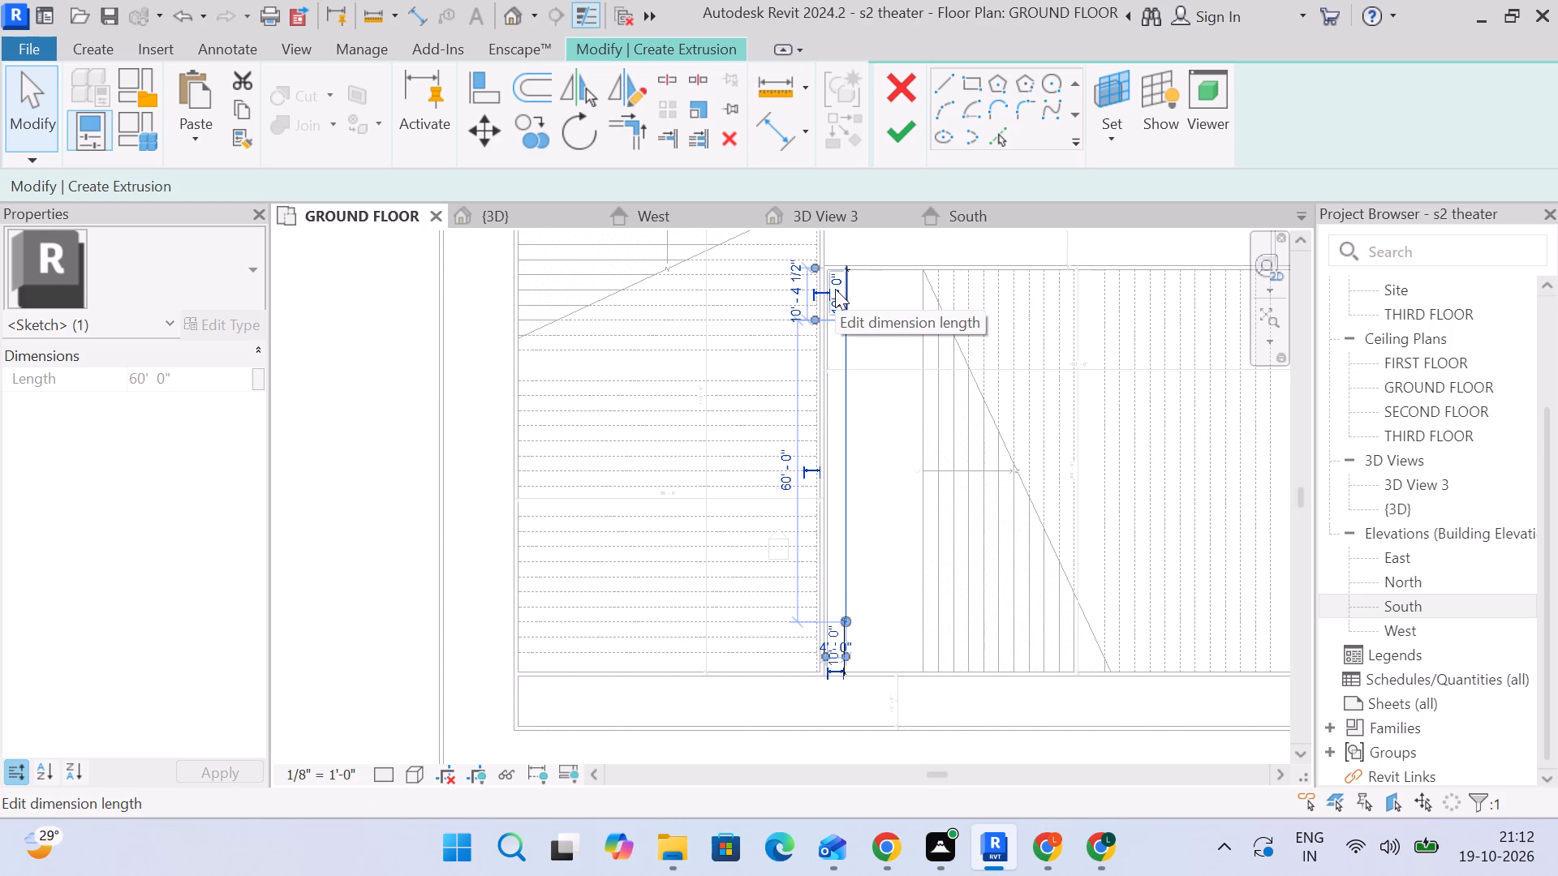
pyautogui.click(880, 388)
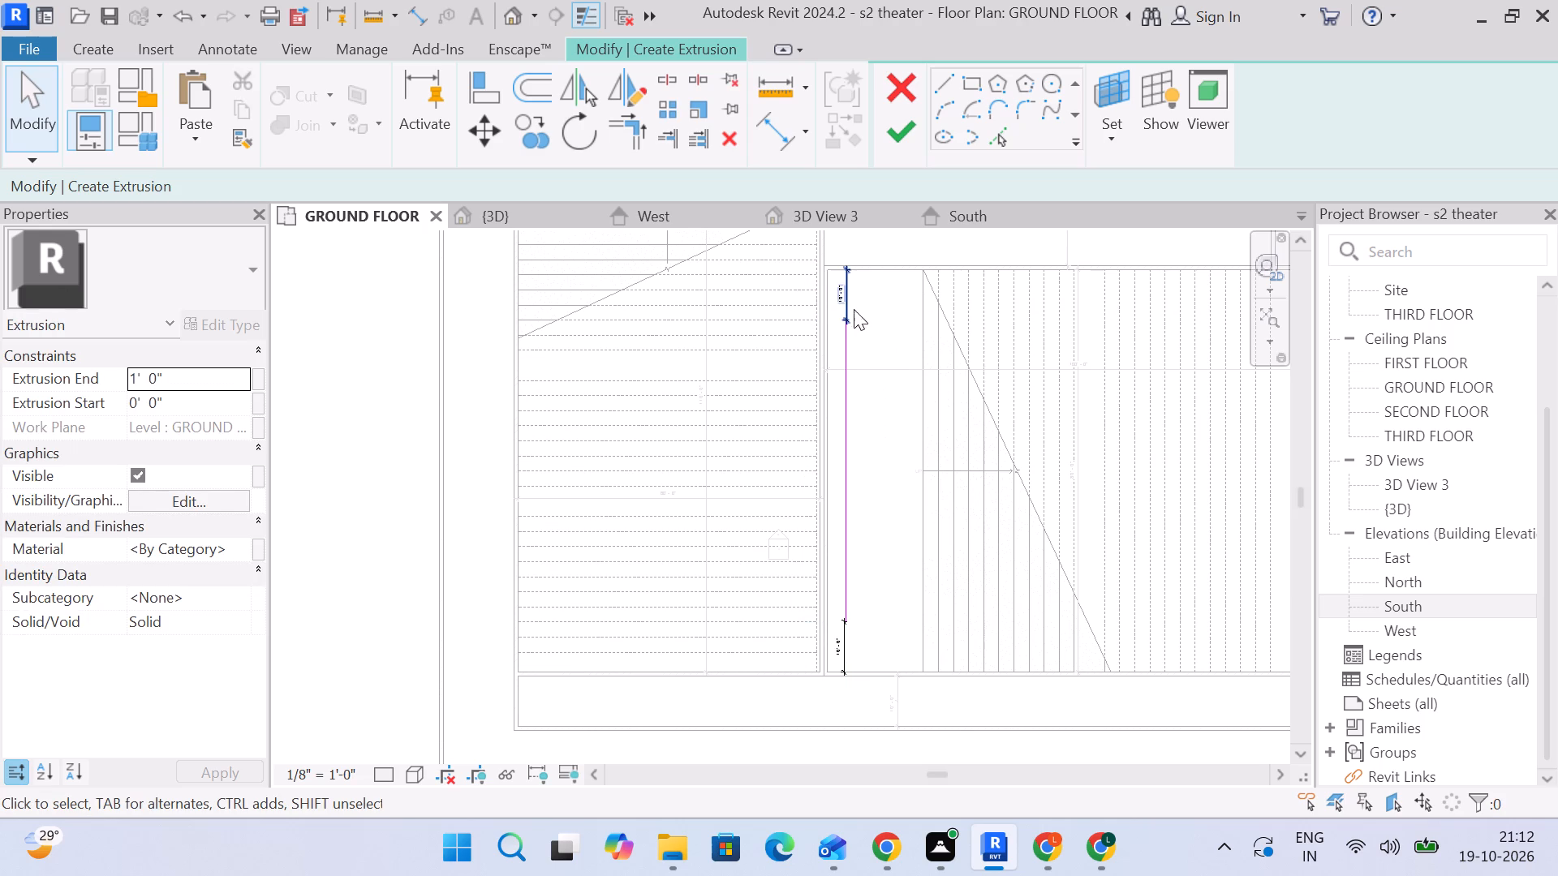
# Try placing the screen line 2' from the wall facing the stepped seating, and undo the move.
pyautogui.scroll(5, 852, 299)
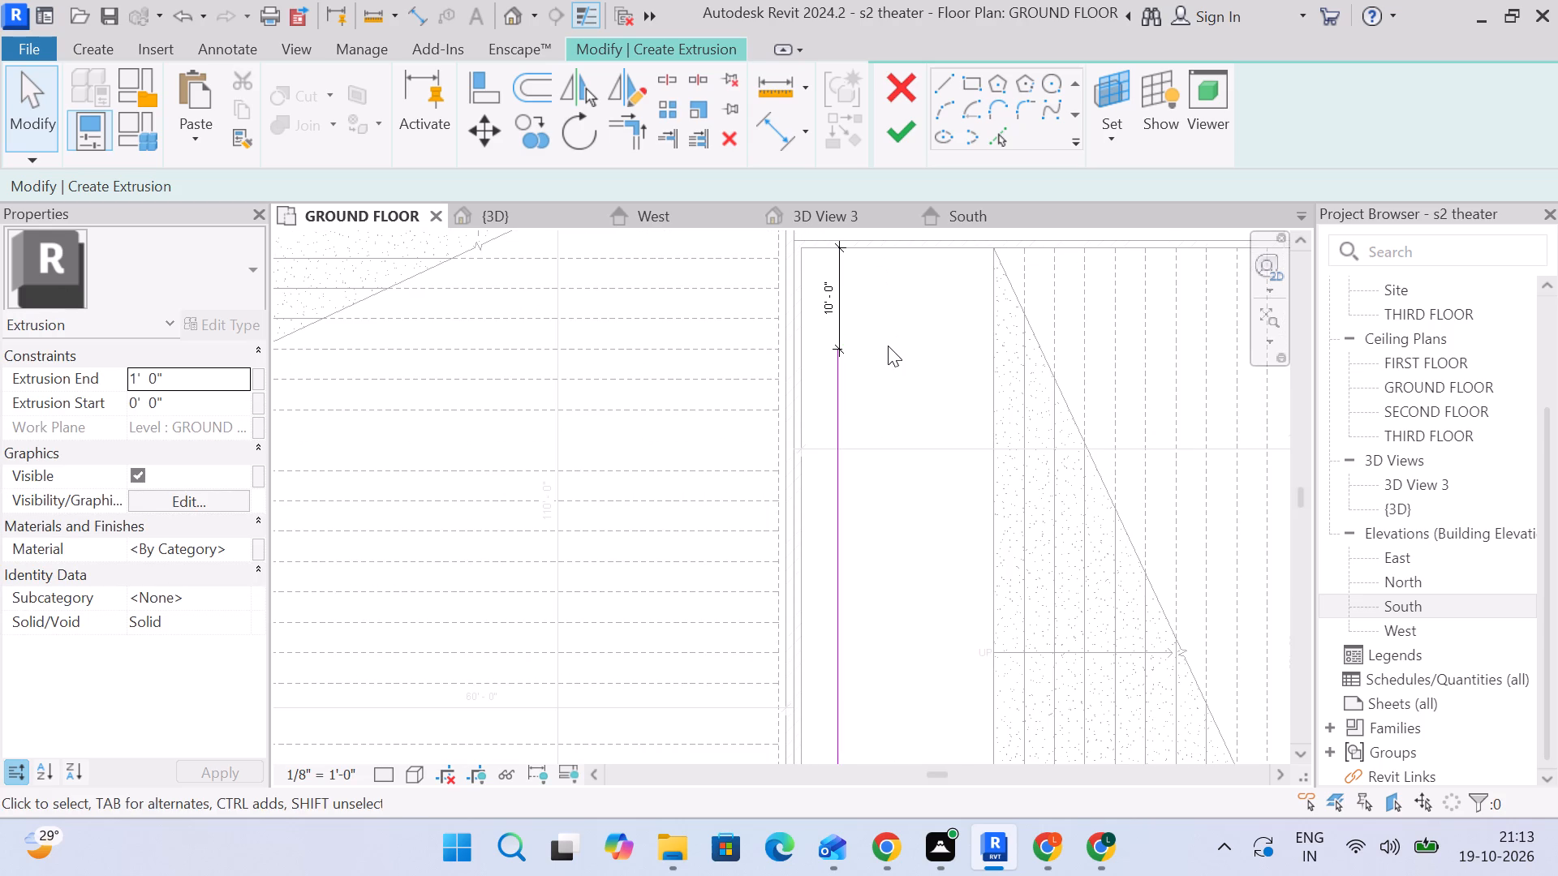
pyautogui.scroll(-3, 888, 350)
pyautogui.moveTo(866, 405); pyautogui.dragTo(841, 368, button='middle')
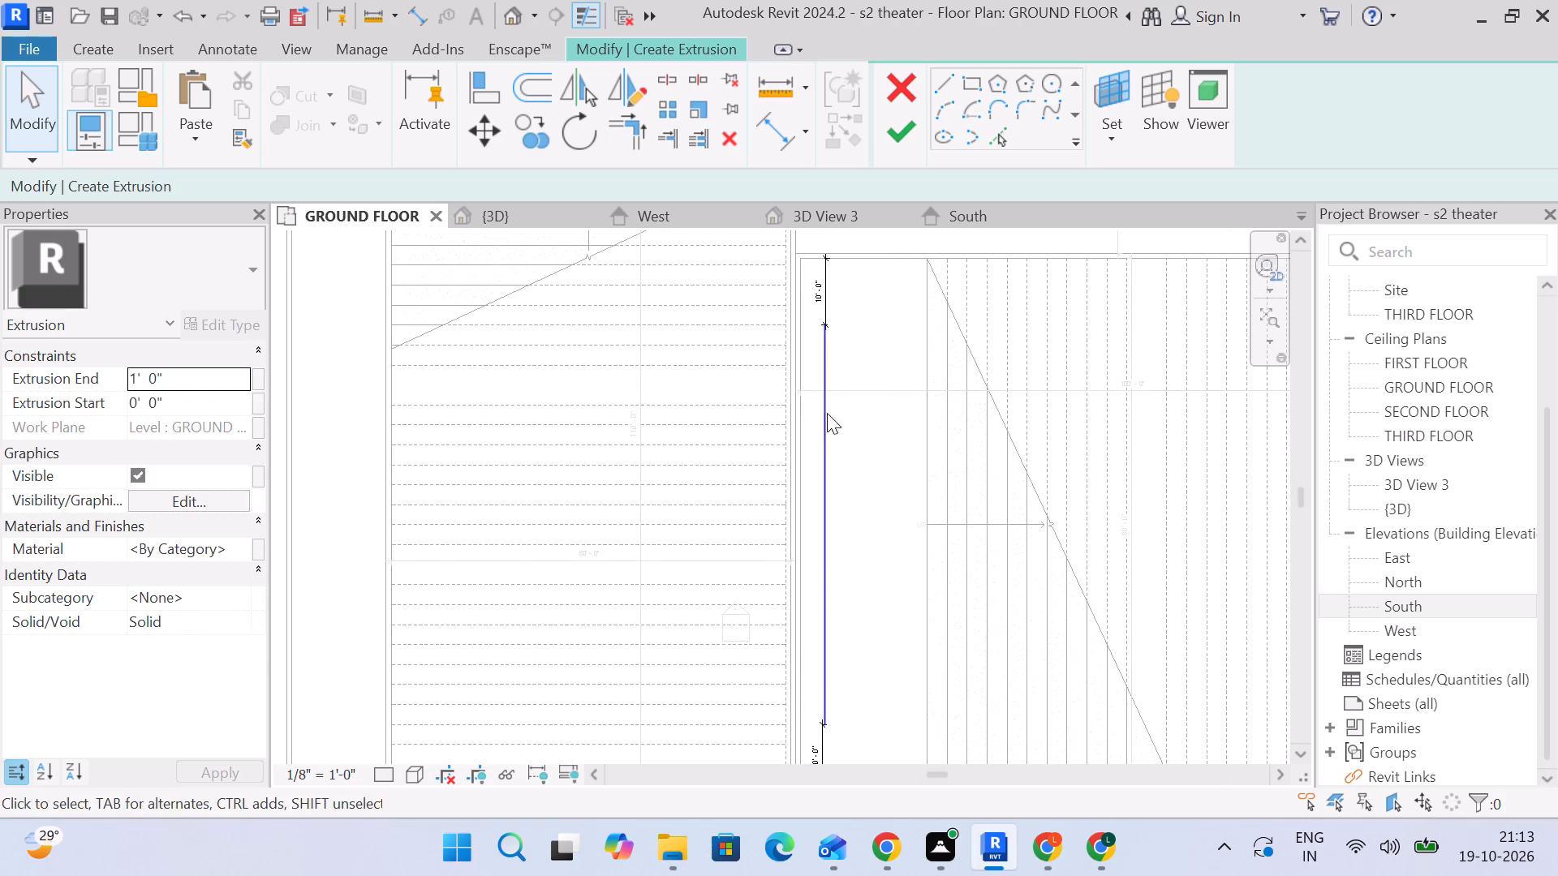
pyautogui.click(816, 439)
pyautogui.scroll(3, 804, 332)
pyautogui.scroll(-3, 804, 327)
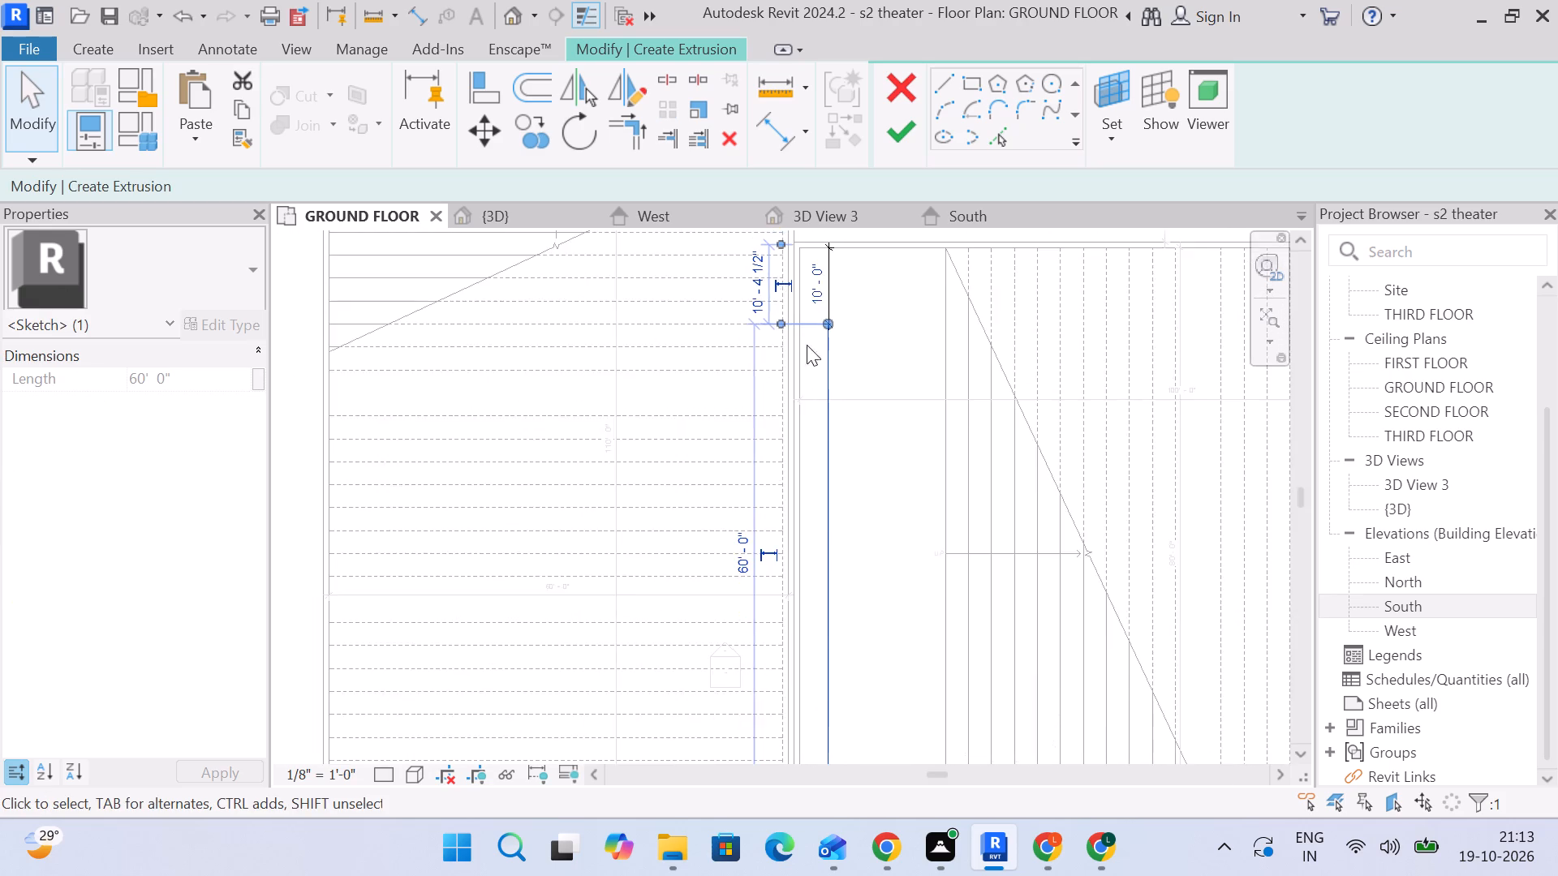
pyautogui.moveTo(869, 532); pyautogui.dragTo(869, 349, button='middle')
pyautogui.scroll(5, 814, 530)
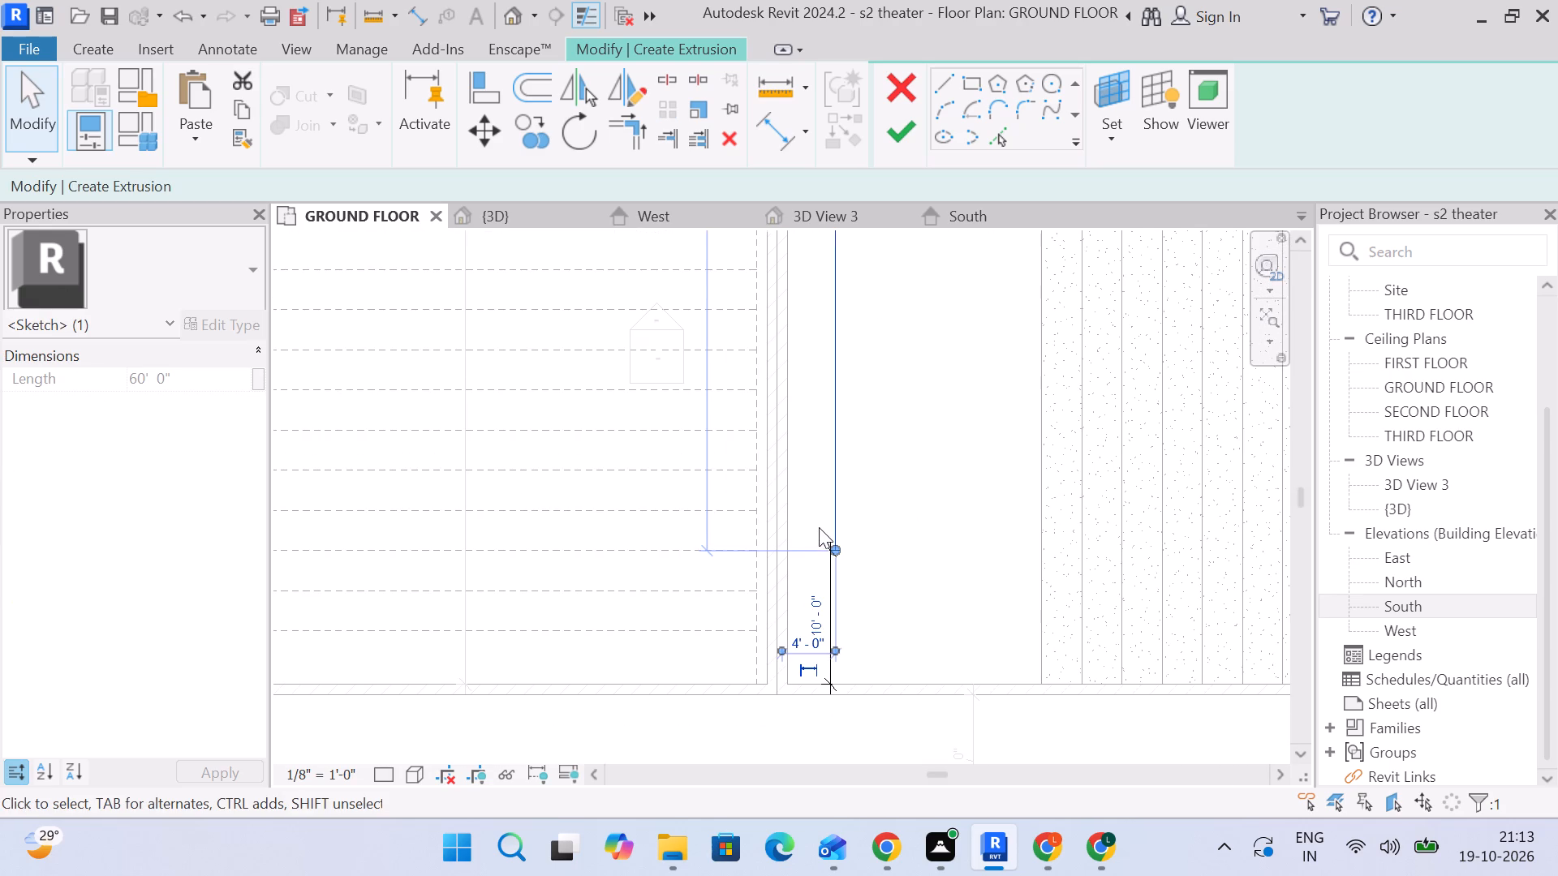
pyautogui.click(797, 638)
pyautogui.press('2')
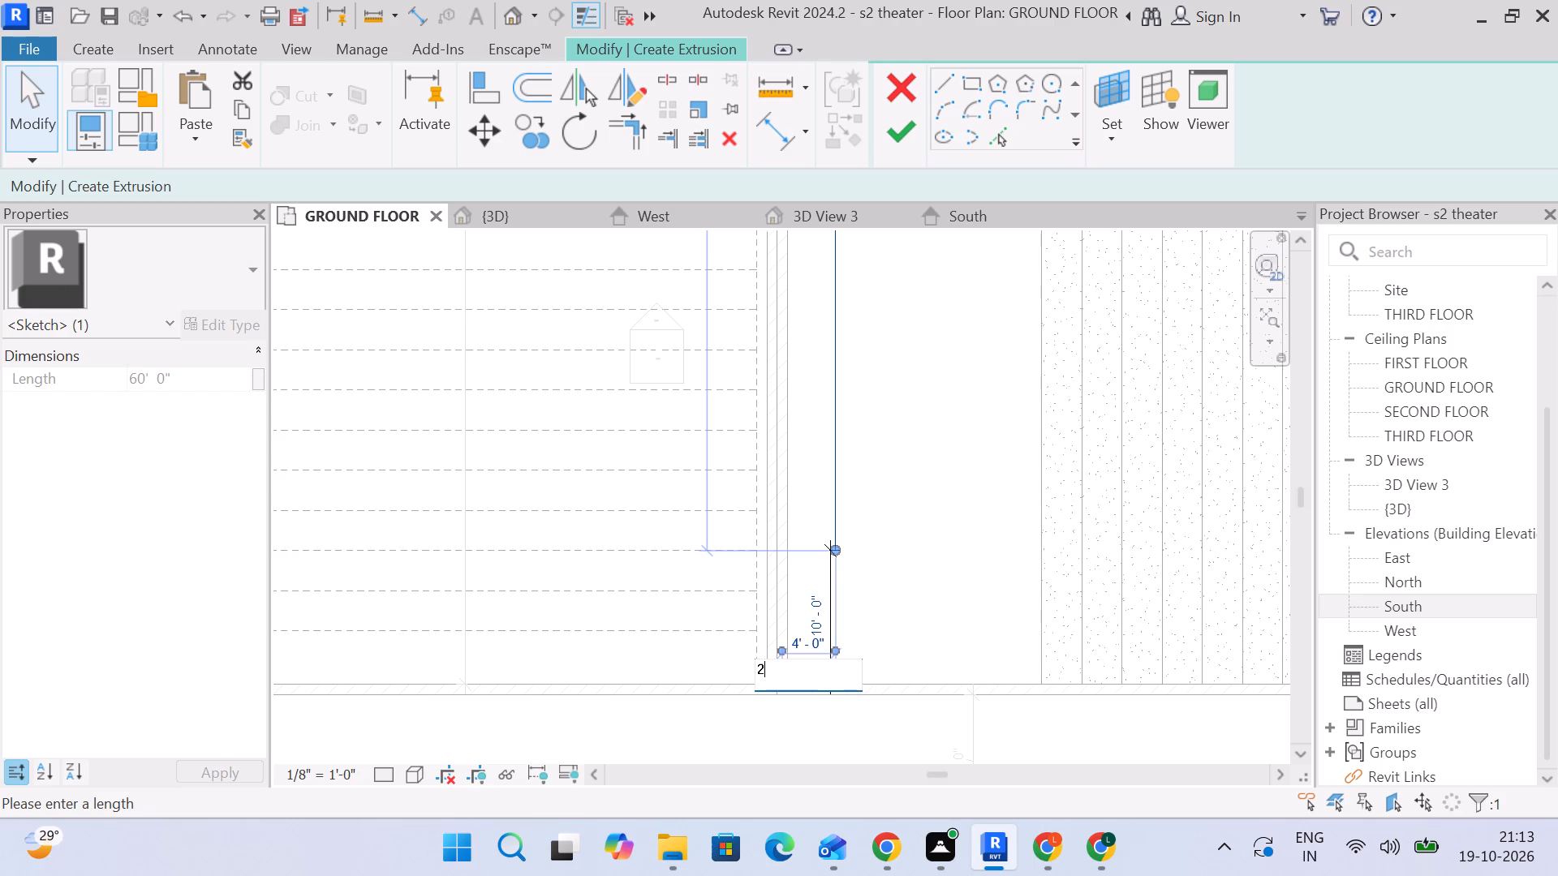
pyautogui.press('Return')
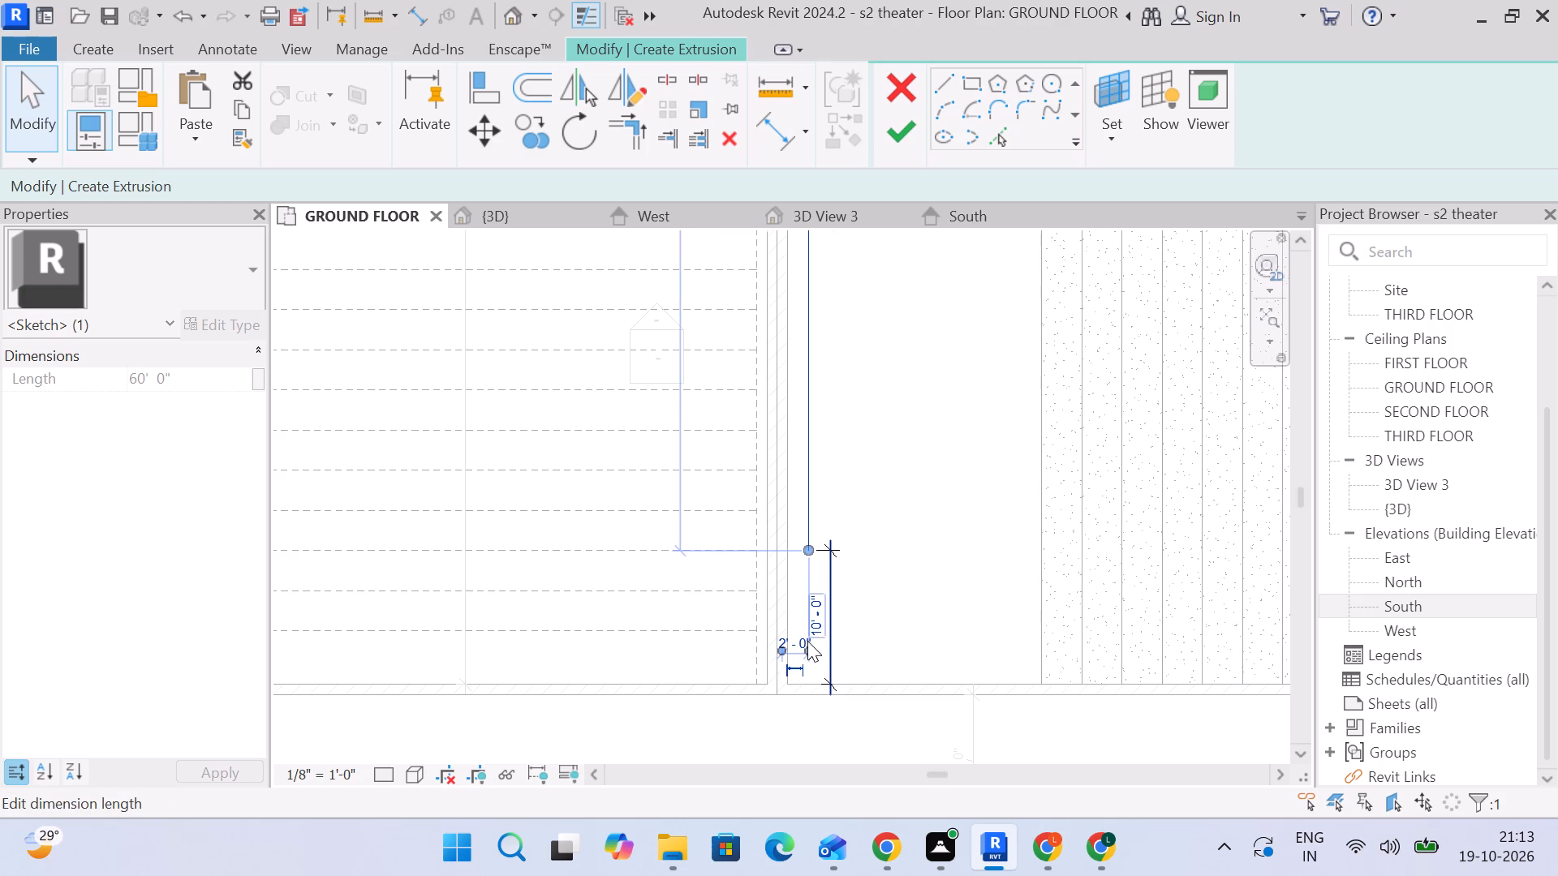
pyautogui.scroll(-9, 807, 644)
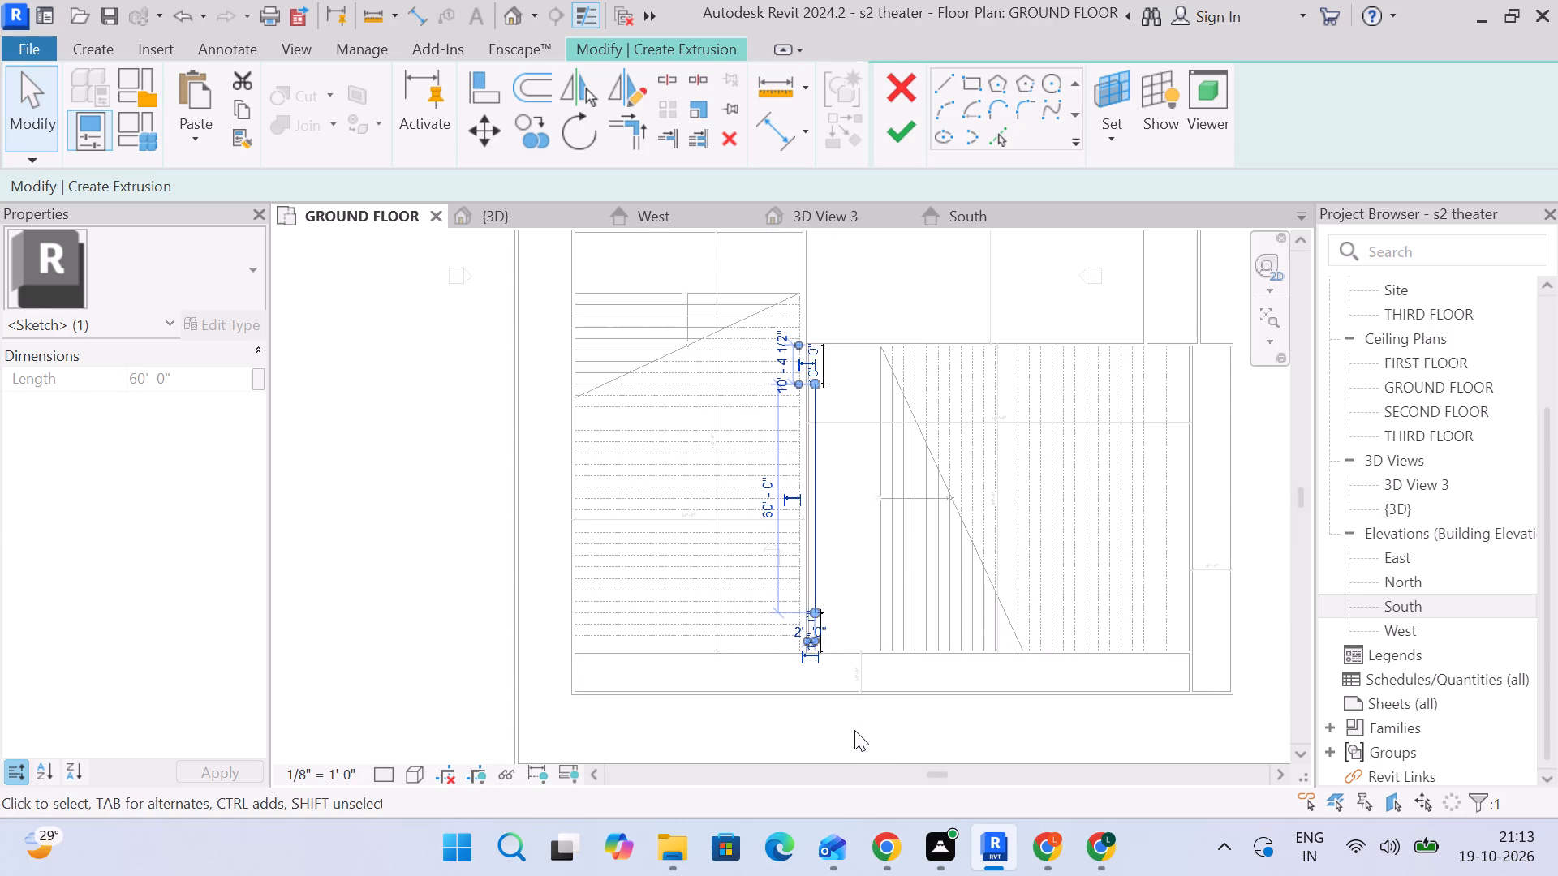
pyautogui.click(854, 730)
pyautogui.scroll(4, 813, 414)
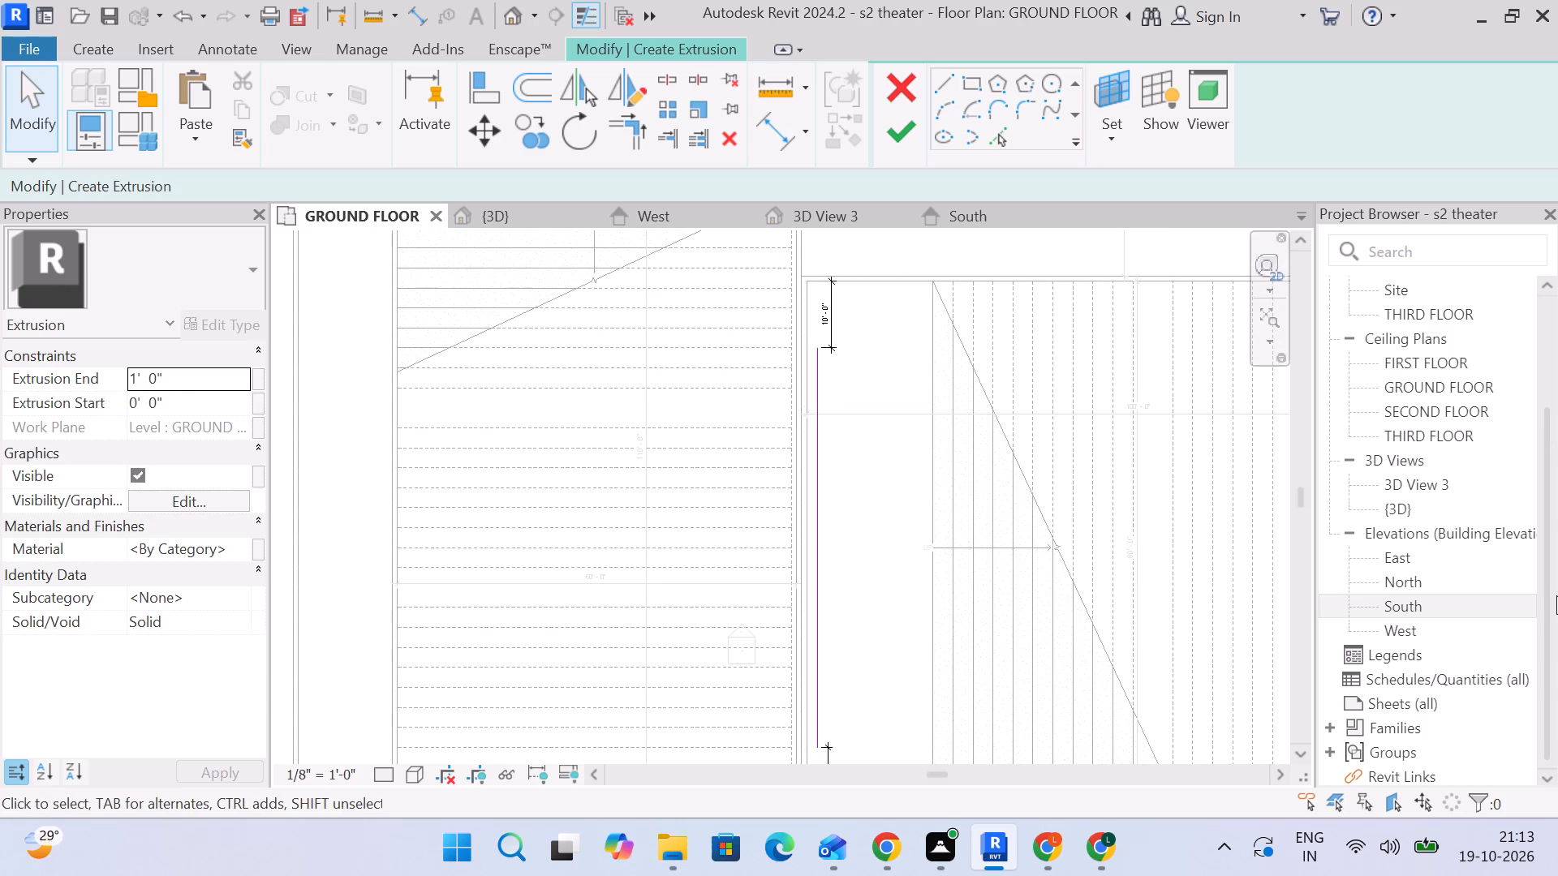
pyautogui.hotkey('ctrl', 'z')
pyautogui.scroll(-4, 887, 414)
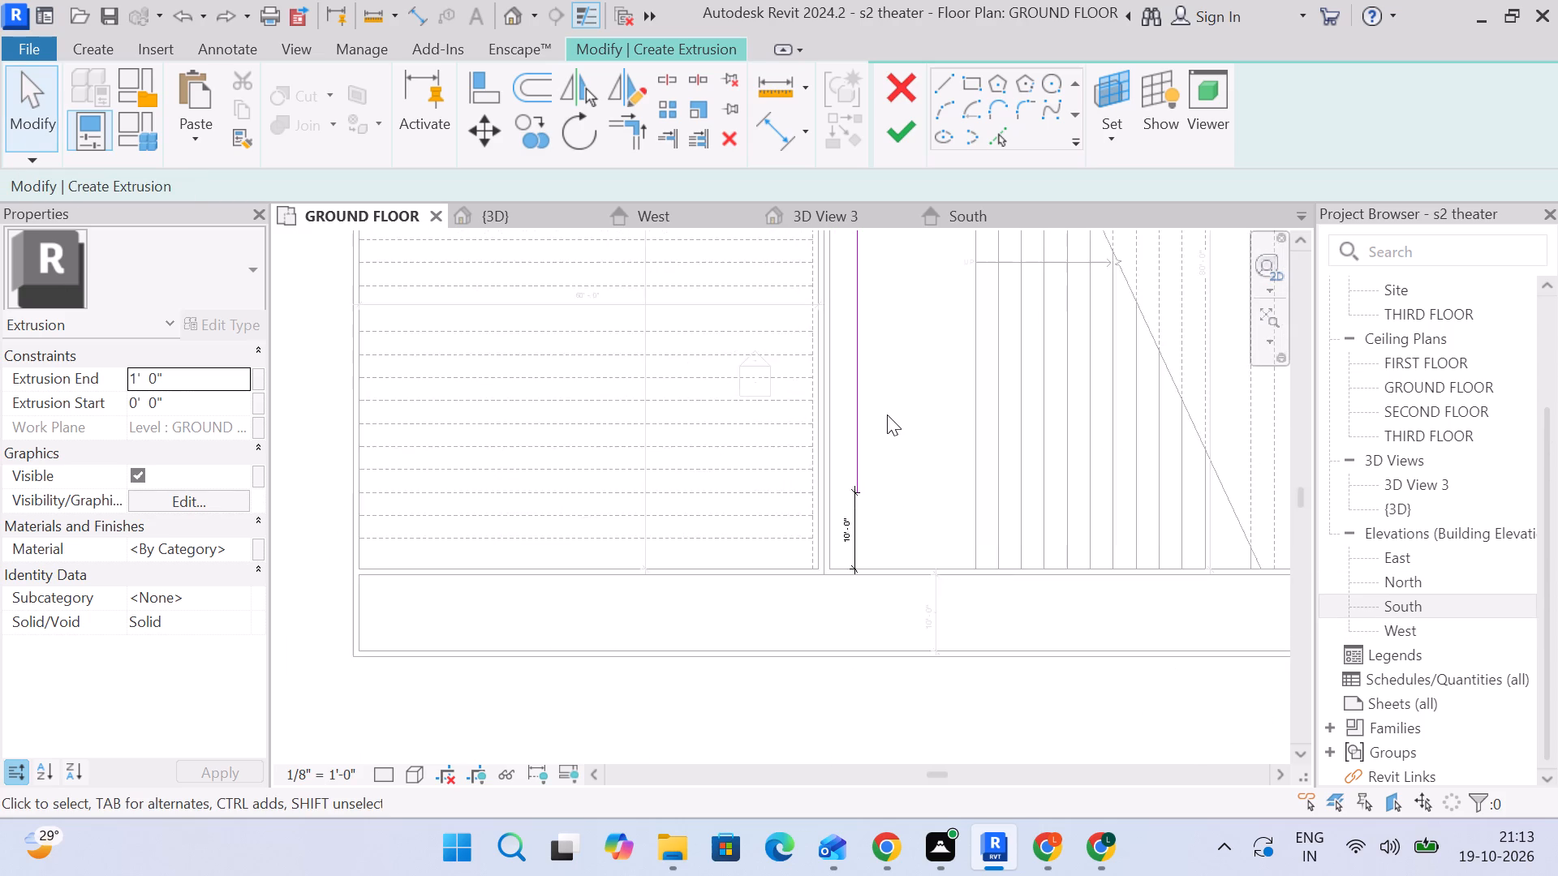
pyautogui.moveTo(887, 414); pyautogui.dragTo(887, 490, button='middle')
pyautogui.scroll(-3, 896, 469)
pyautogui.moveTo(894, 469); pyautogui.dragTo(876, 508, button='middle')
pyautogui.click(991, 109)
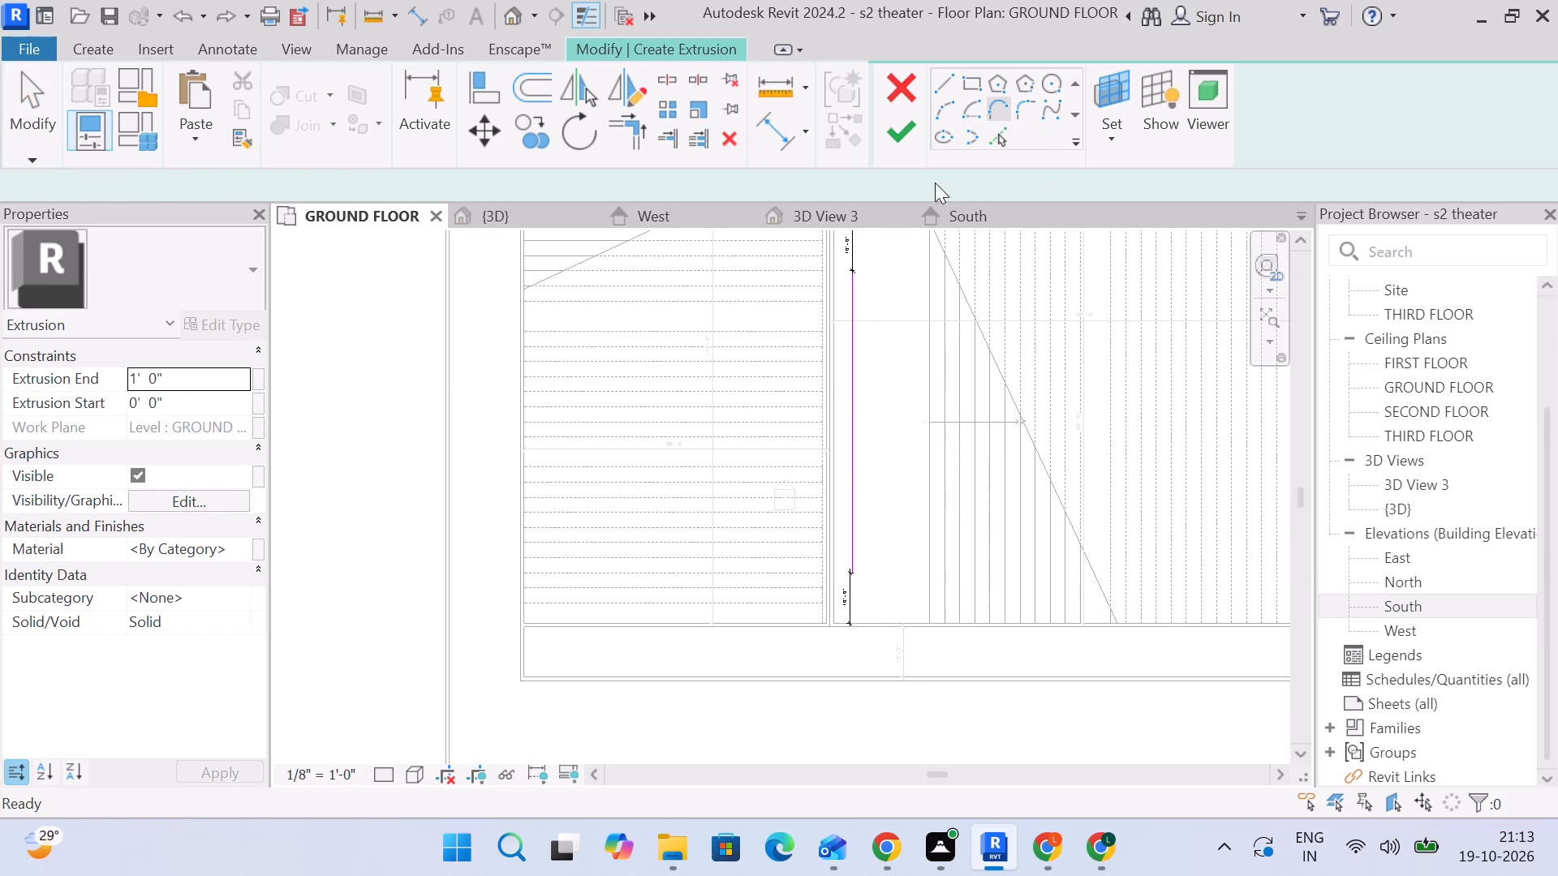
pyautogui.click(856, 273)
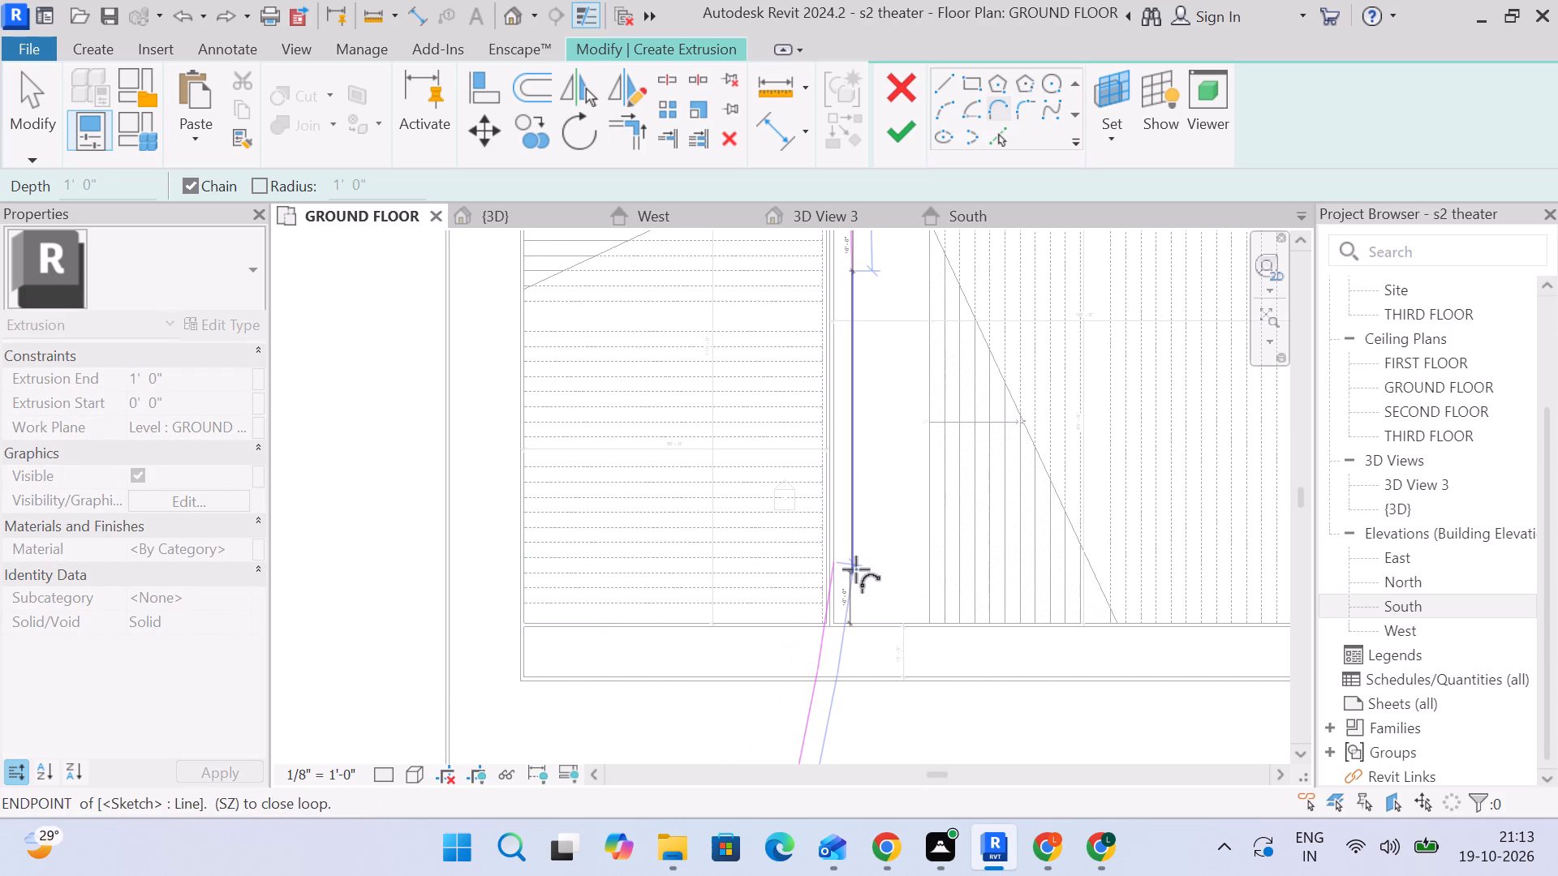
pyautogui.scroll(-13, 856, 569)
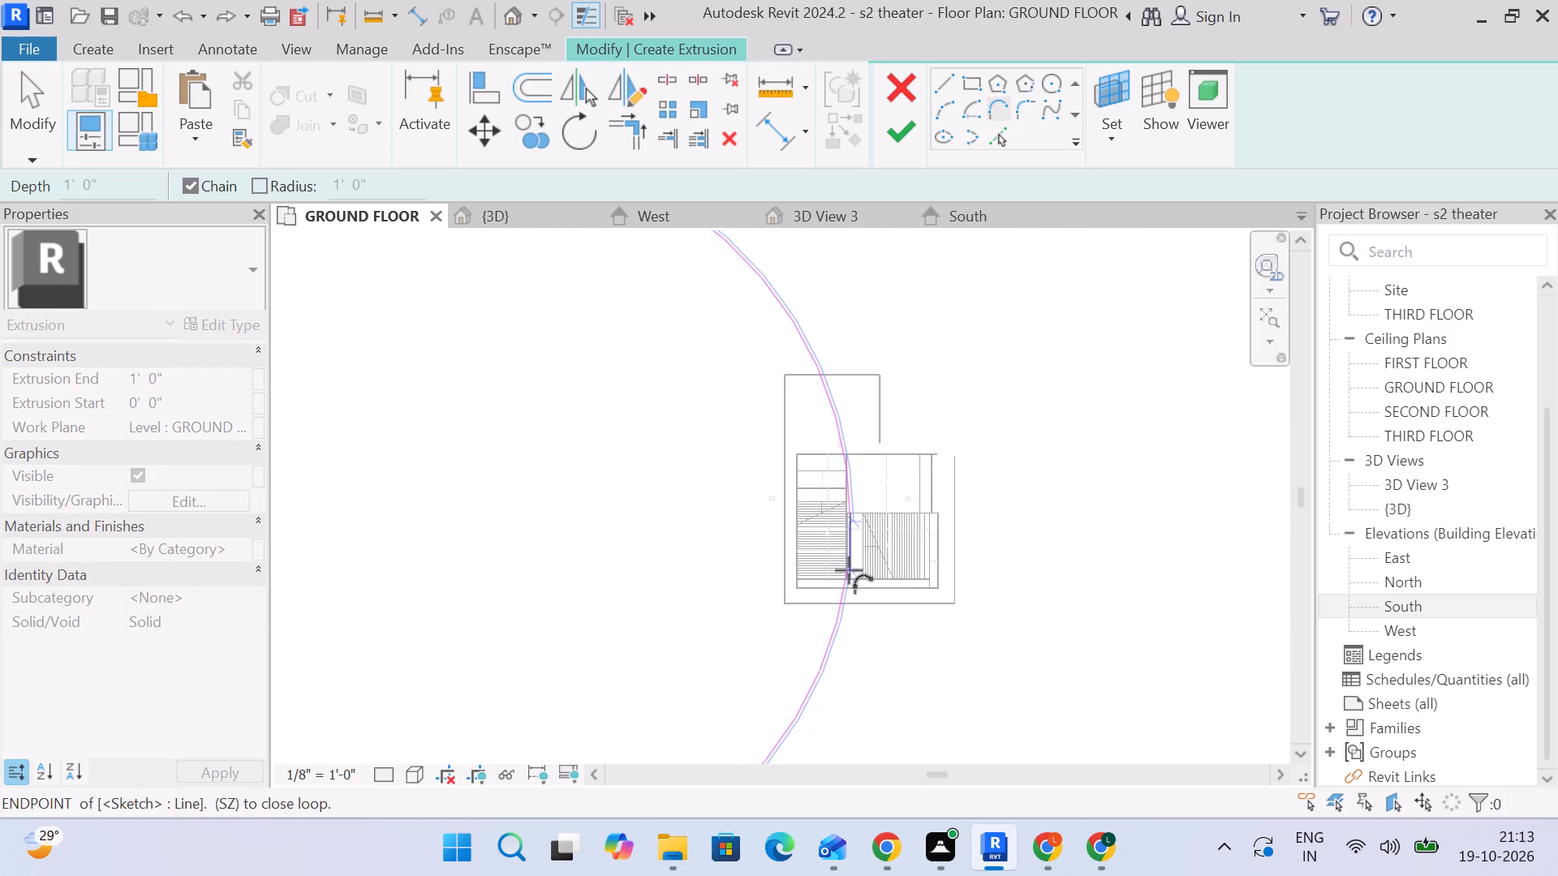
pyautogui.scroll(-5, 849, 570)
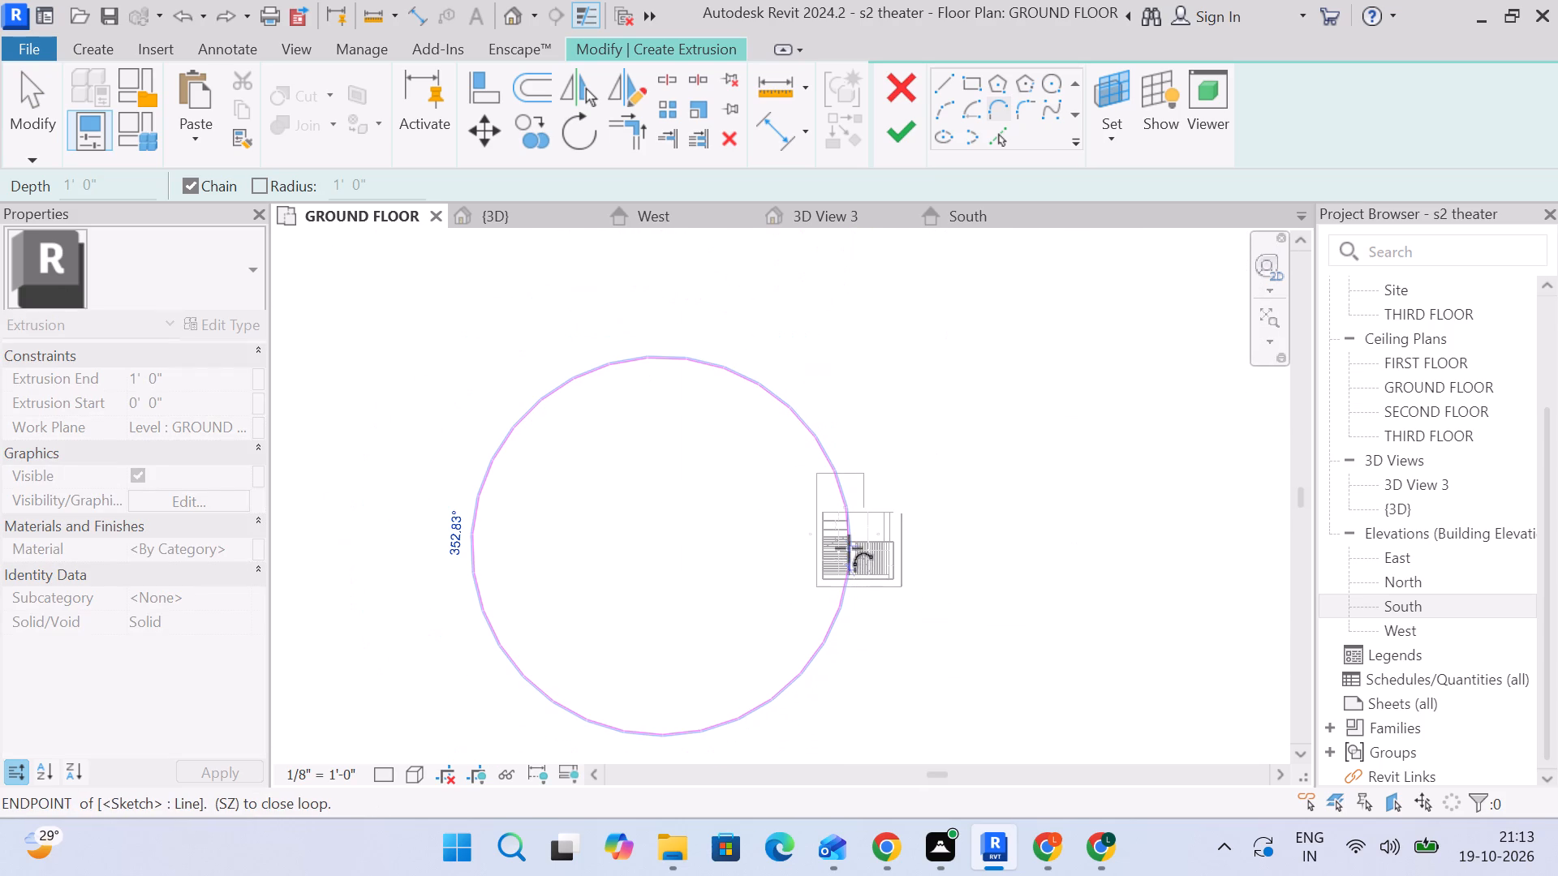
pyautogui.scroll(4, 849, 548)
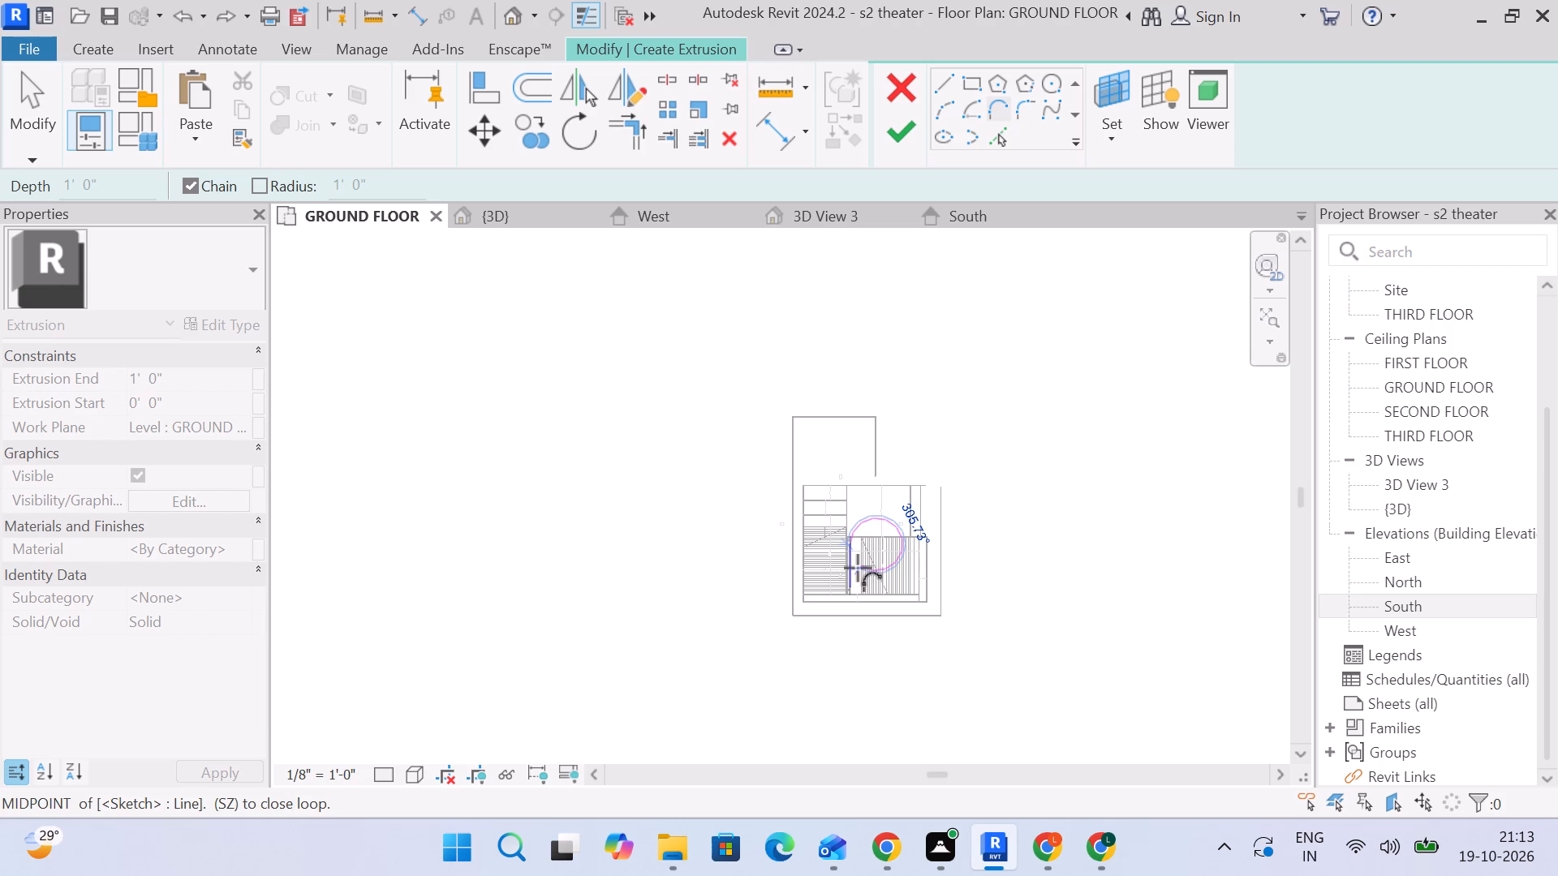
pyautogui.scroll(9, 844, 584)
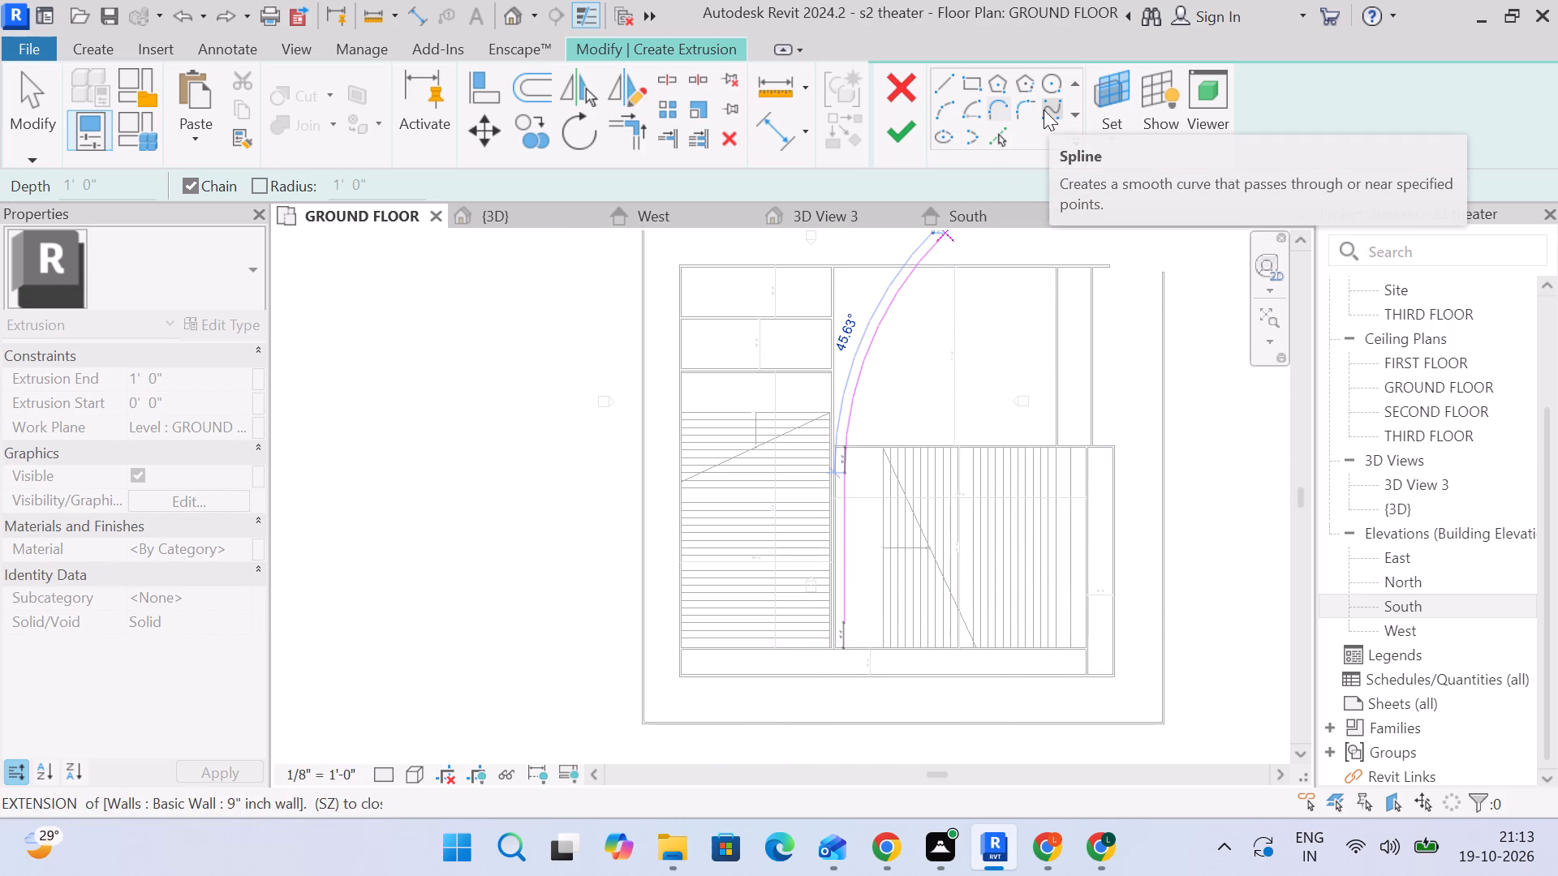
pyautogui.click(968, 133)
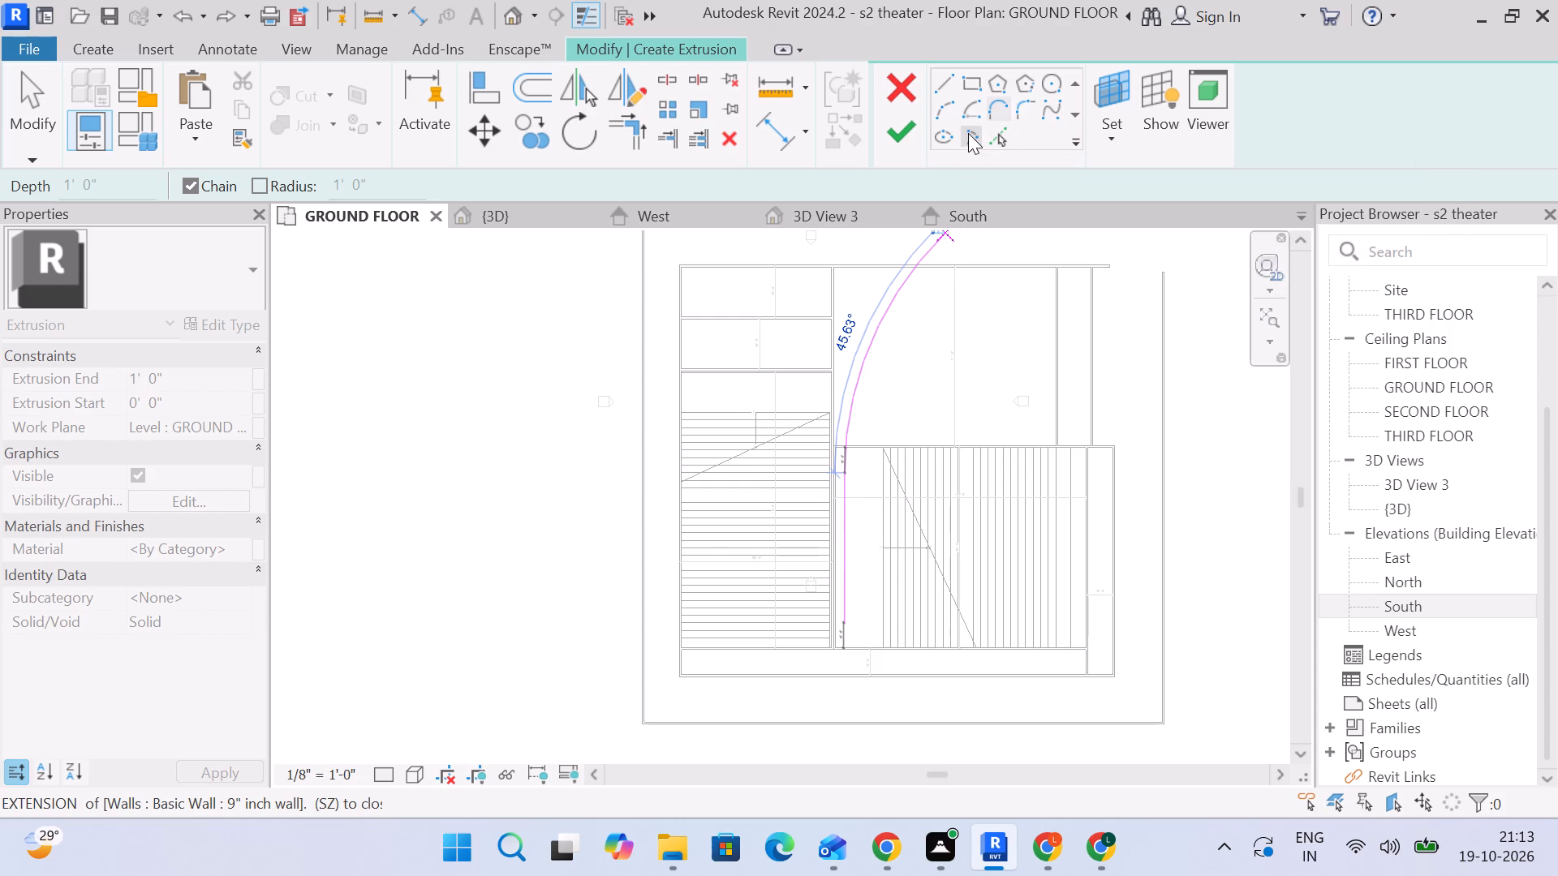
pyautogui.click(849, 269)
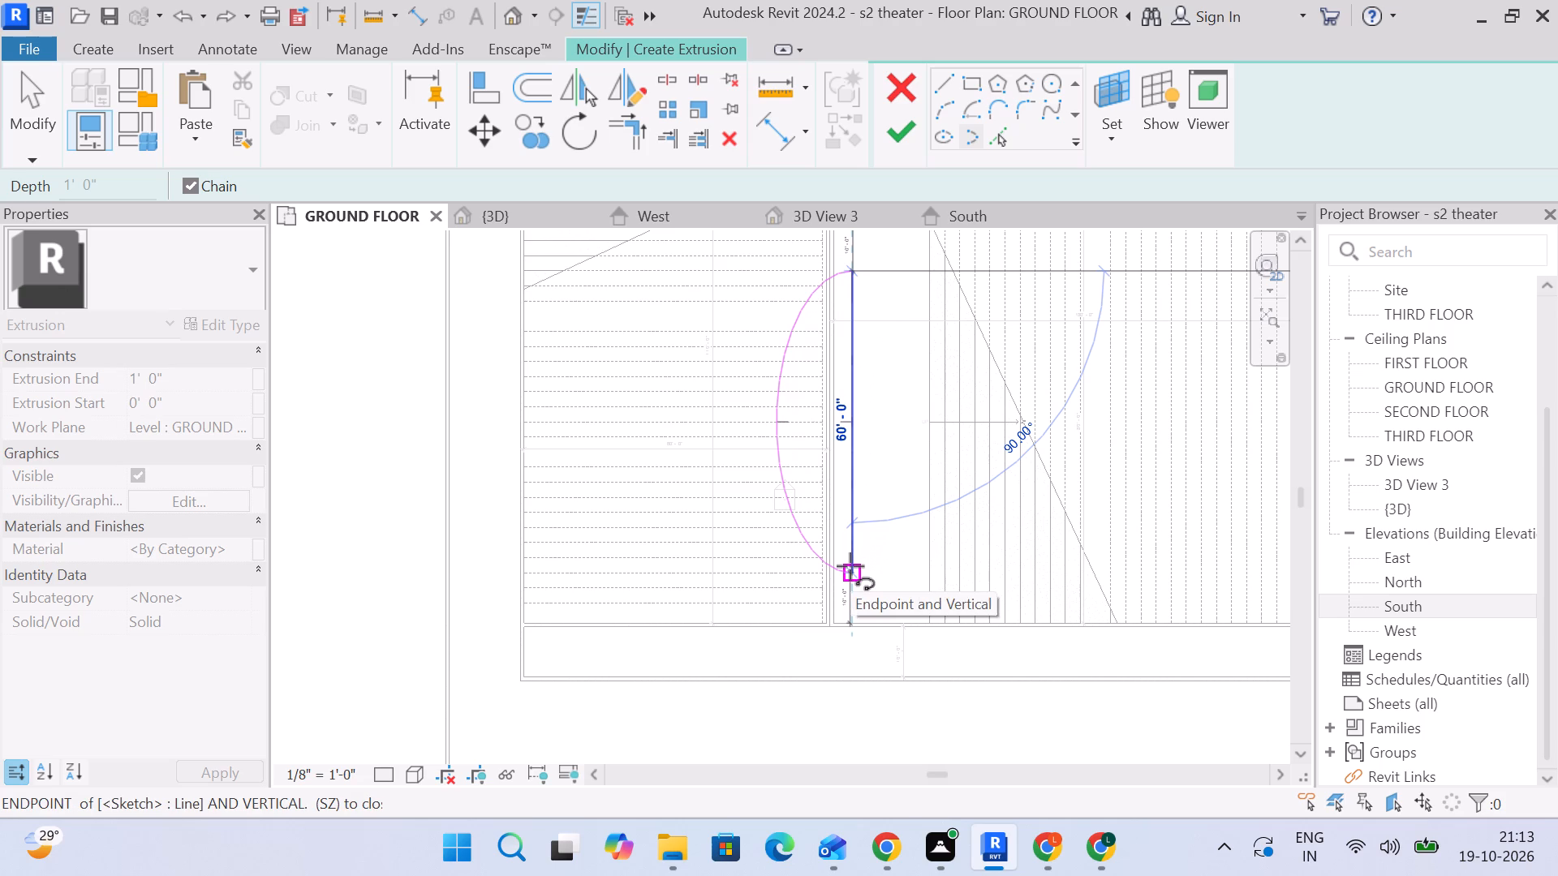
# Sketch a start-end-radius arc between the screen line's two ends, bowed slightly toward the wall behind it, radius about 222'-6".
pyautogui.click(942, 105)
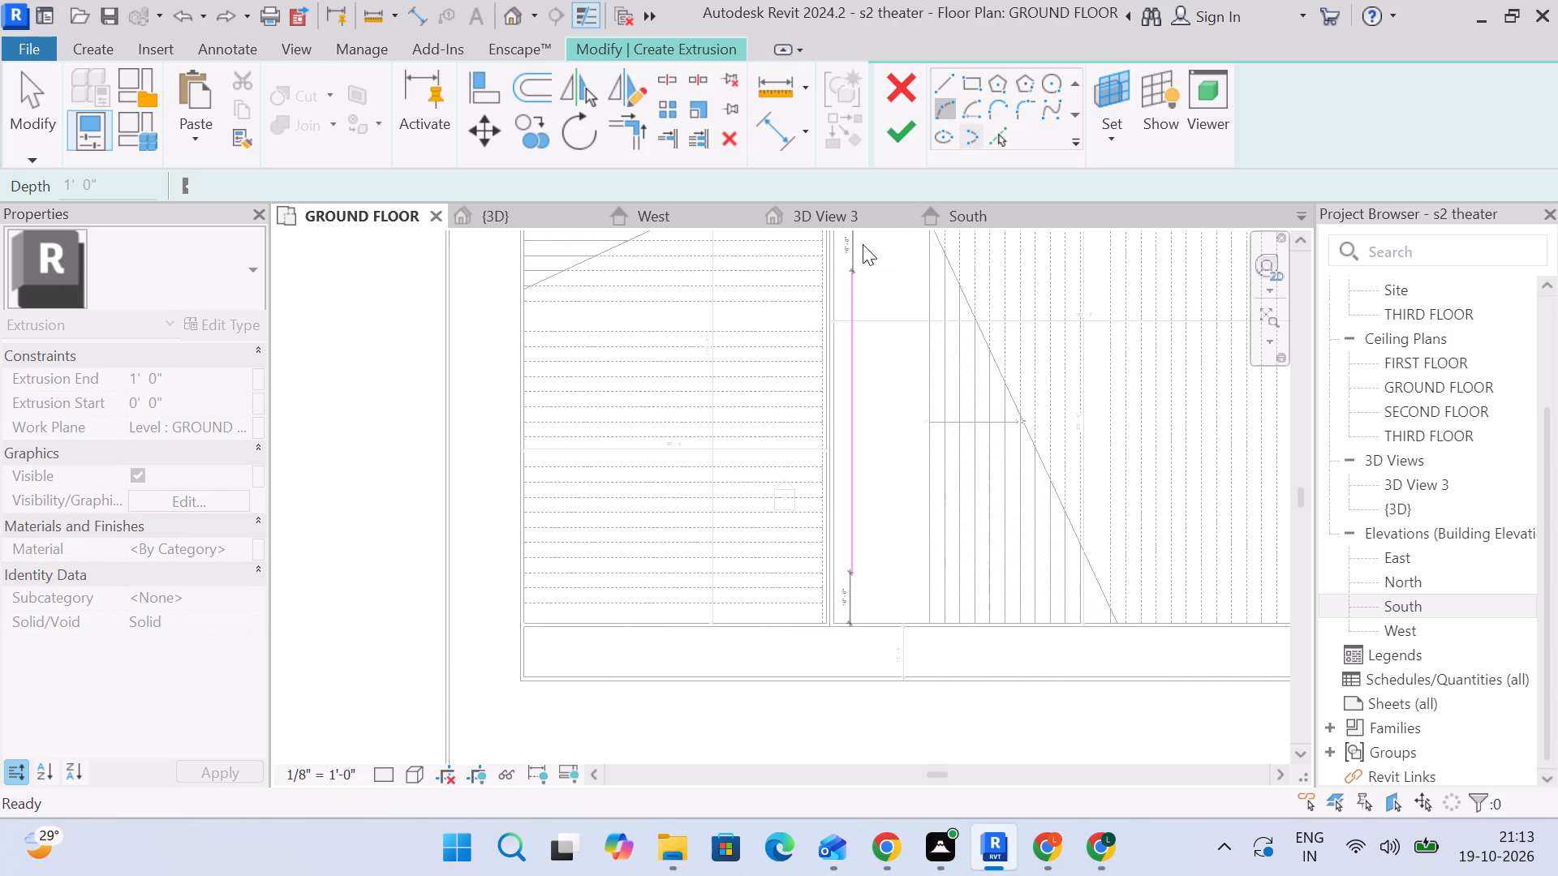
pyautogui.click(857, 277)
pyautogui.click(851, 567)
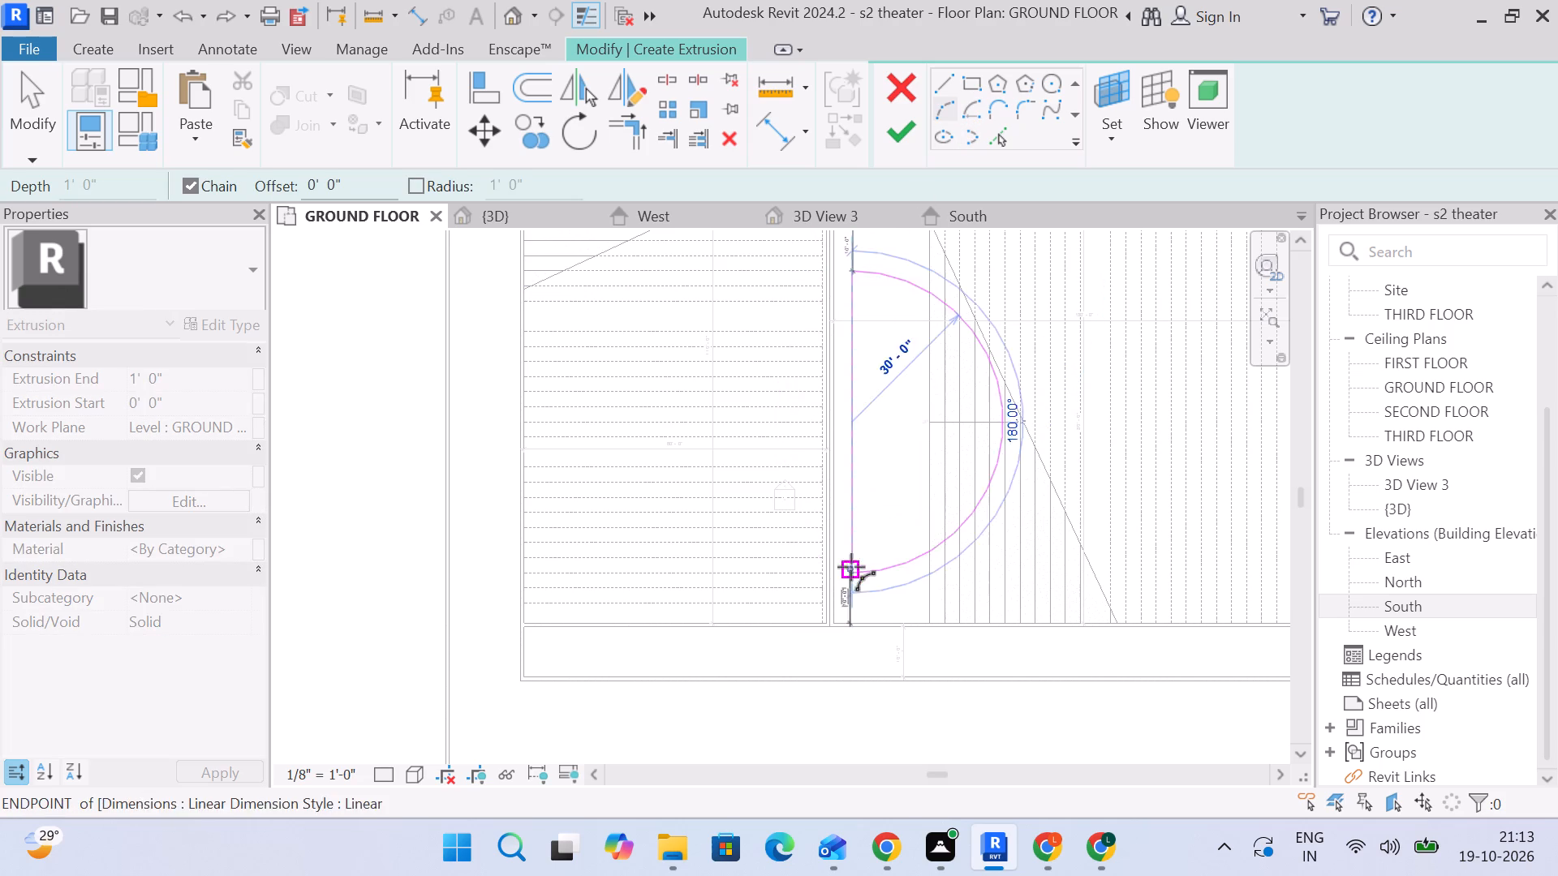
pyautogui.scroll(4, 835, 410)
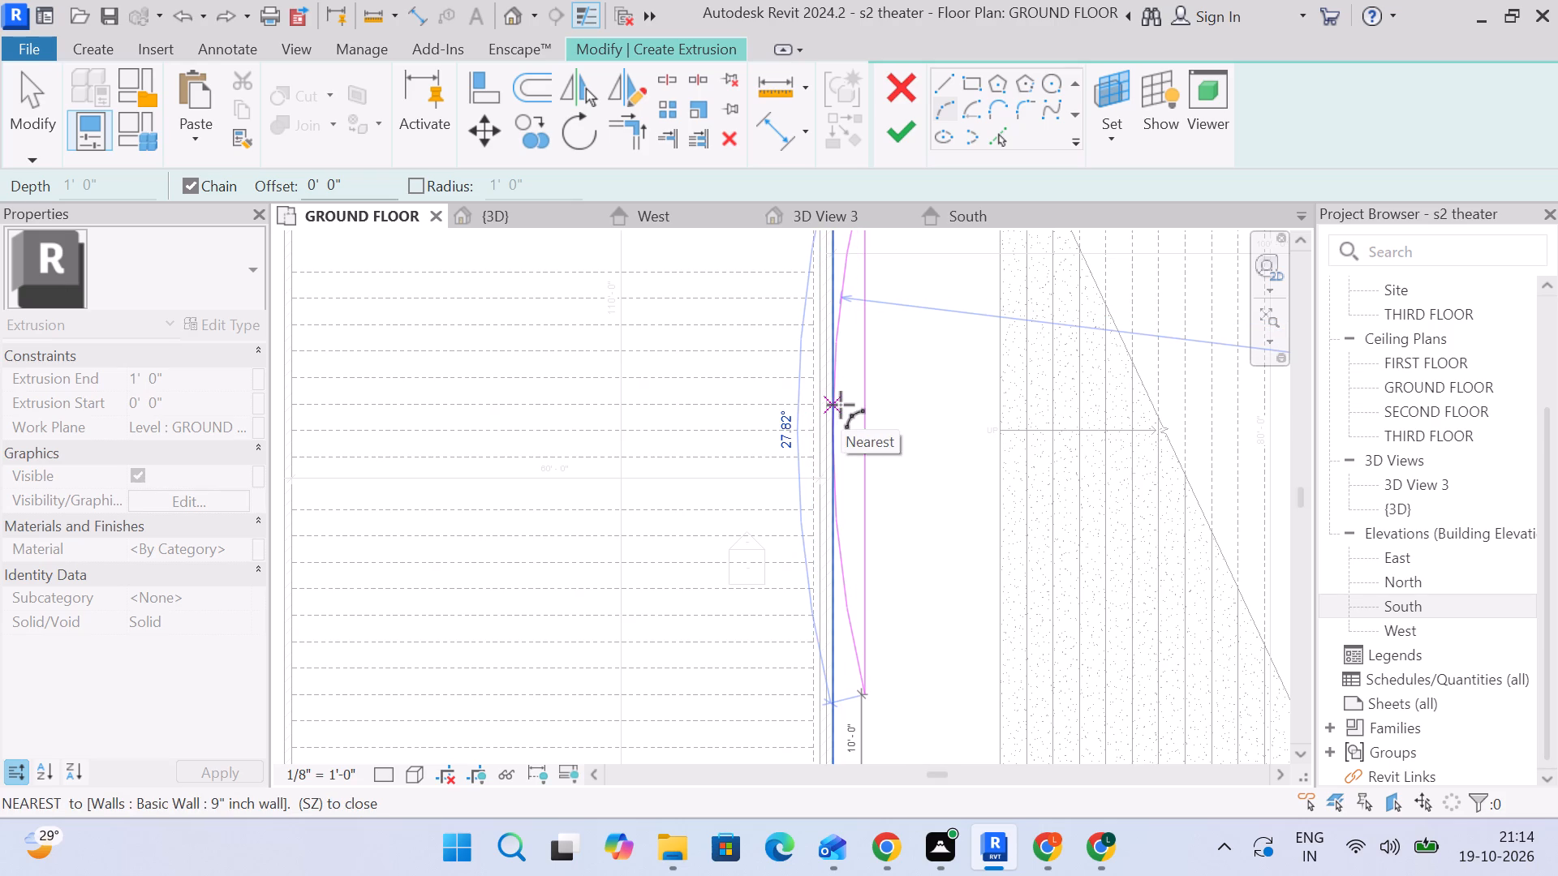
pyautogui.scroll(4, 841, 405)
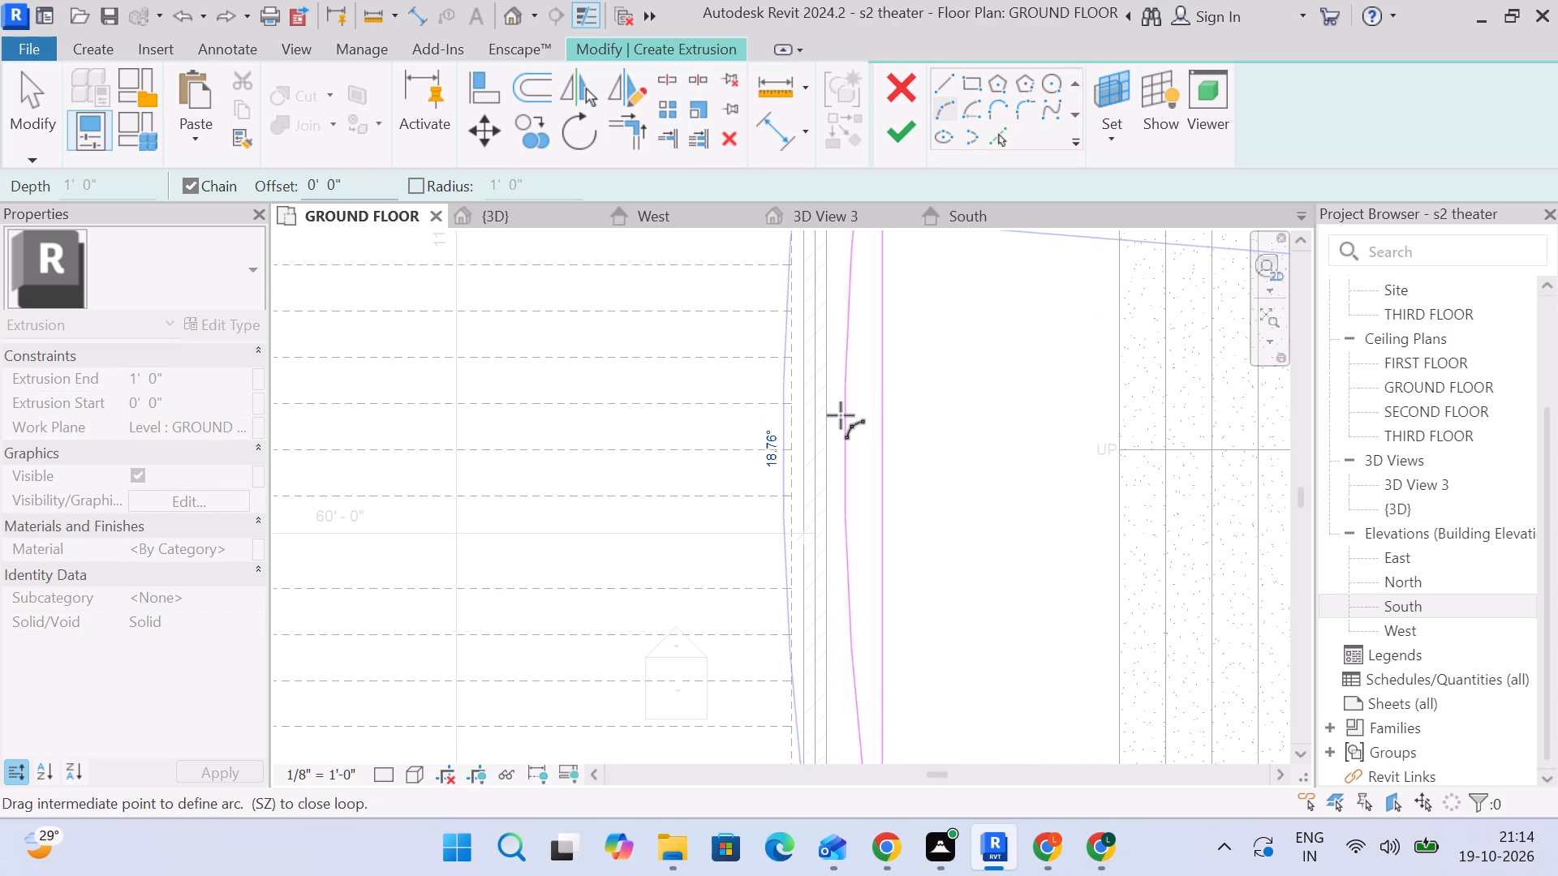
pyautogui.click(851, 421)
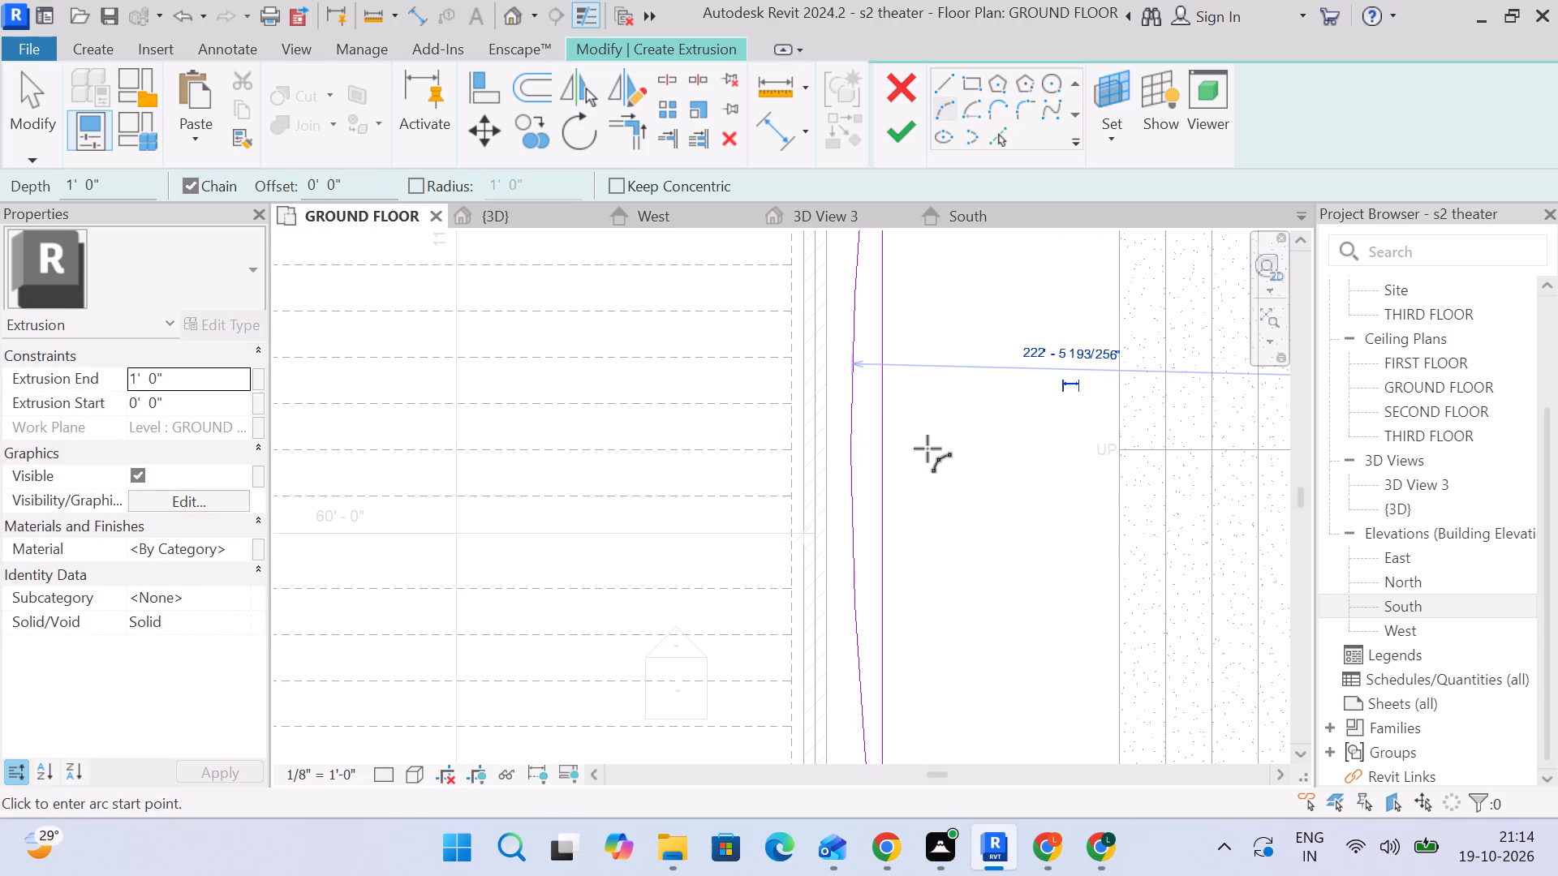
pyautogui.scroll(-9, 927, 449)
pyautogui.press('Escape')
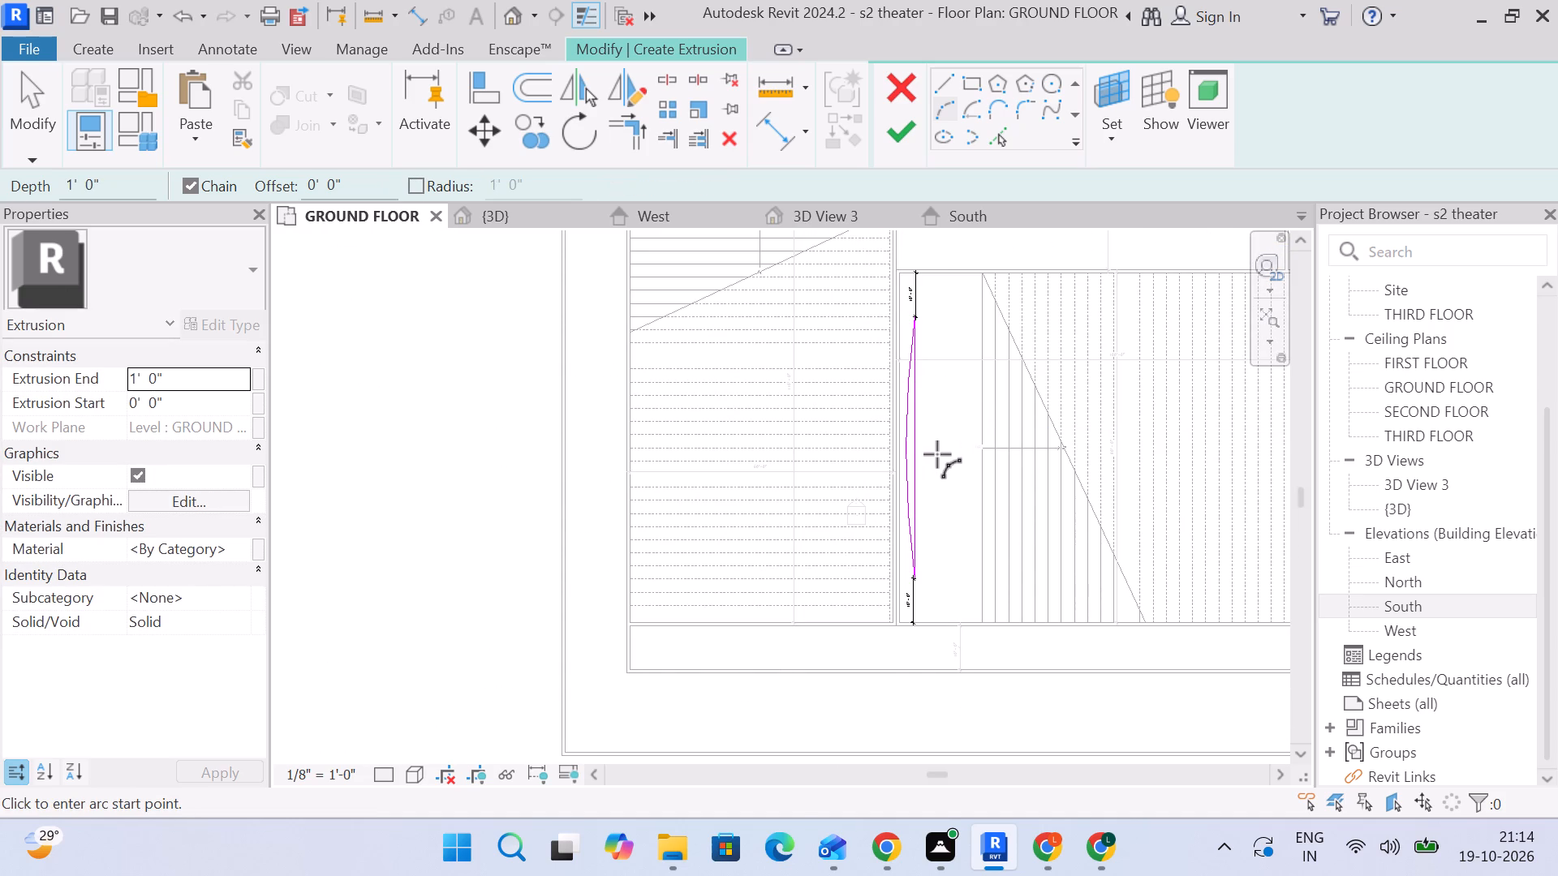
pyautogui.press('Escape')
# Delete the straight screen line, keeping only the arc in the sketch.
pyautogui.click(918, 431)
pyautogui.press('Delete')
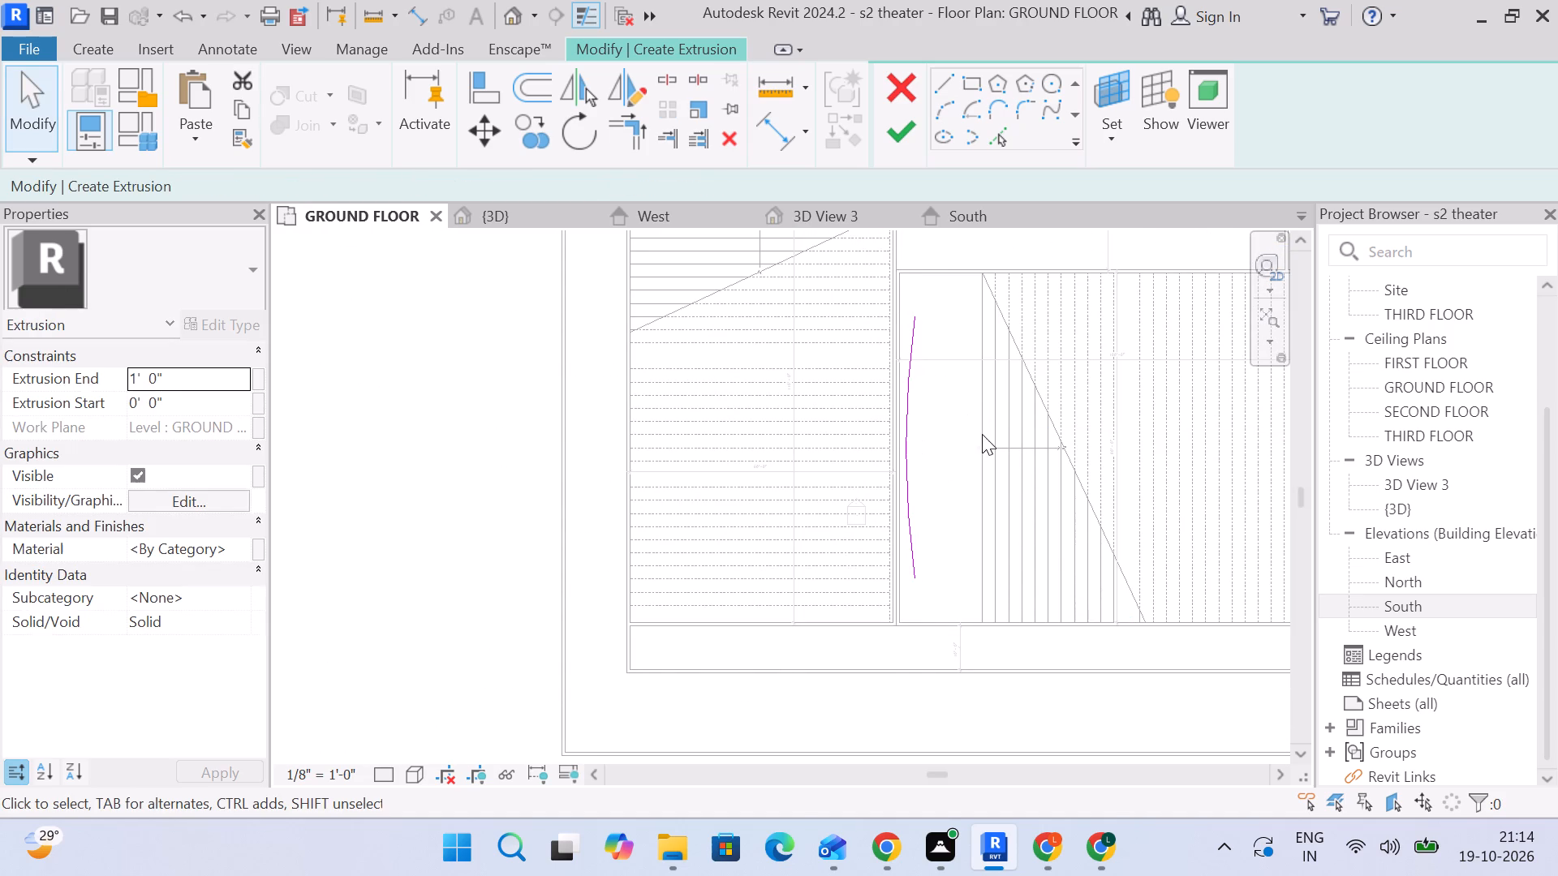
# Use Pick Lines with a 1' offset to add a parallel copy of the screen arc on its seating side.
pyautogui.scroll(4, 927, 407)
pyautogui.moveTo(931, 370); pyautogui.dragTo(940, 424, button='middle')
pyautogui.scroll(1, 940, 424)
pyautogui.scroll(-3, 940, 424)
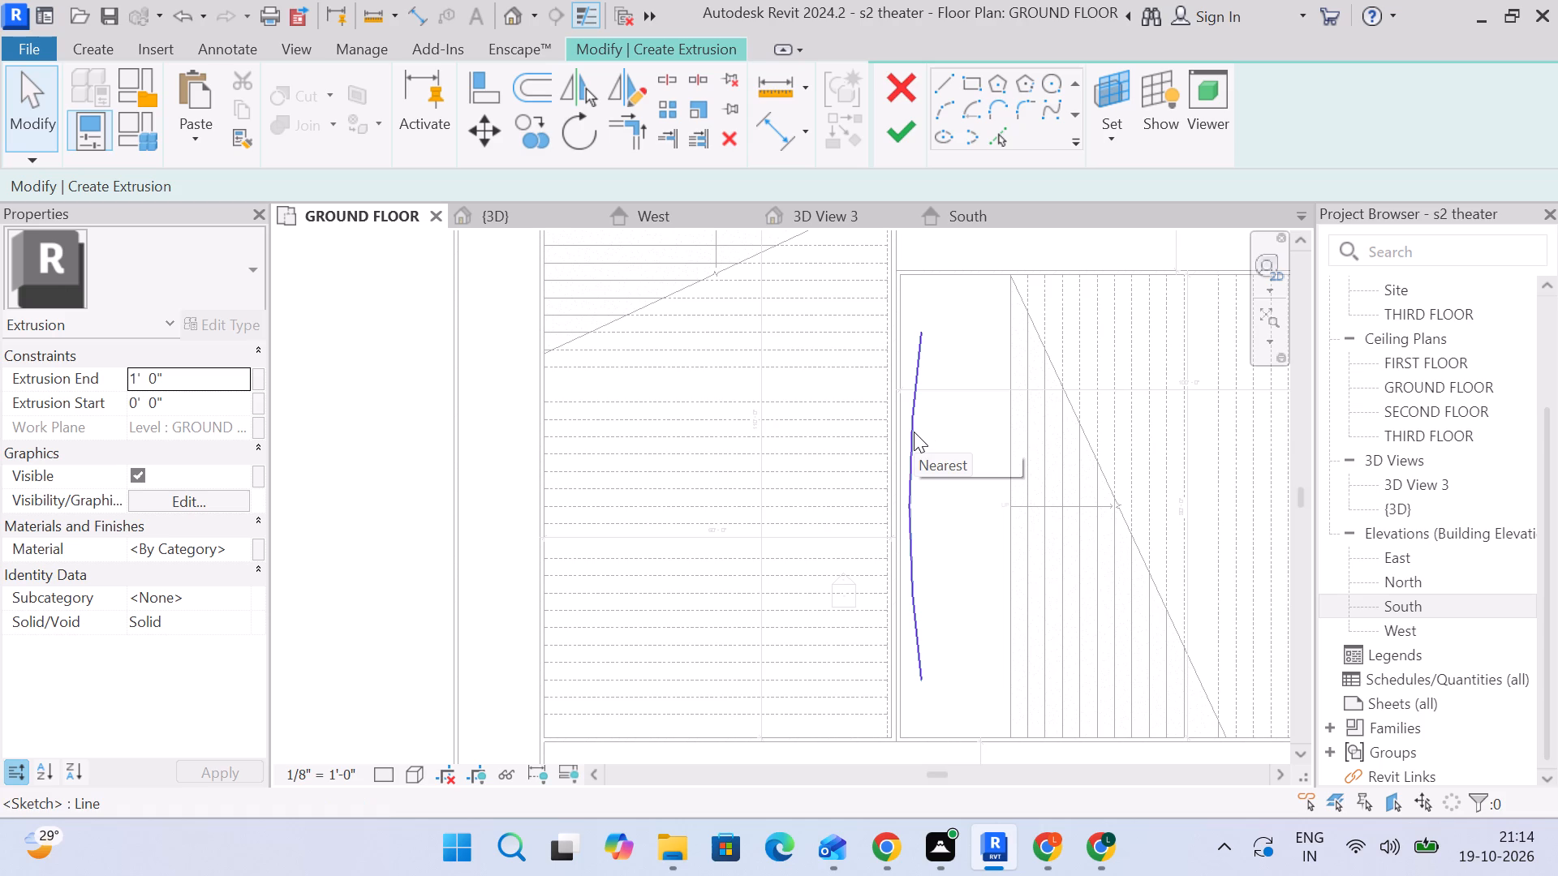
pyautogui.click(914, 432)
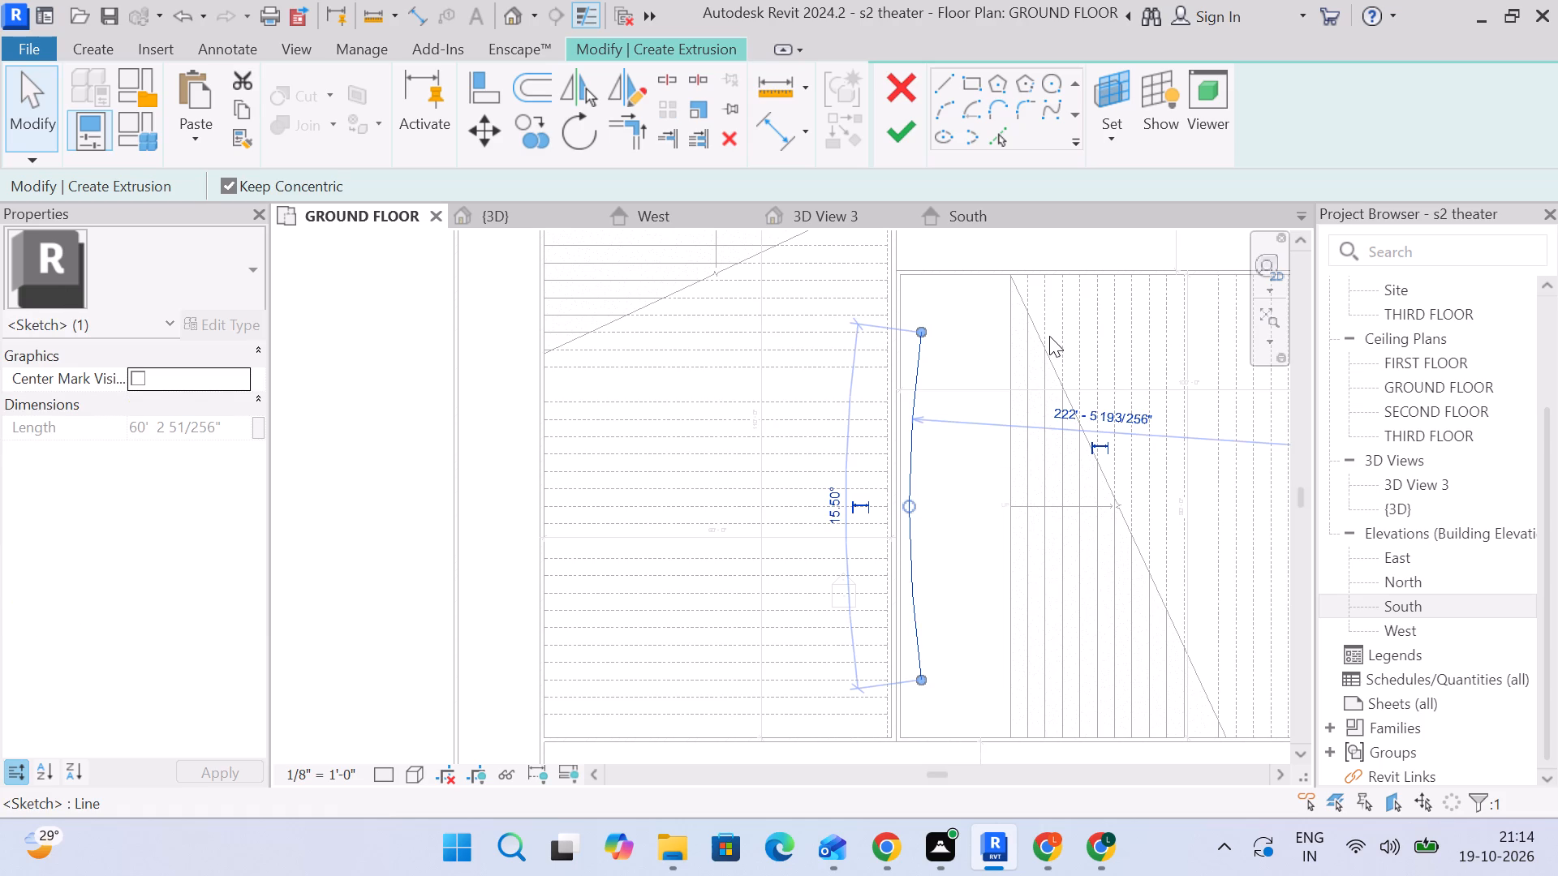
pyautogui.scroll(3, 932, 336)
pyautogui.scroll(-2, 924, 383)
pyautogui.moveTo(934, 415); pyautogui.dragTo(928, 368, button='middle')
pyautogui.scroll(1, 915, 295)
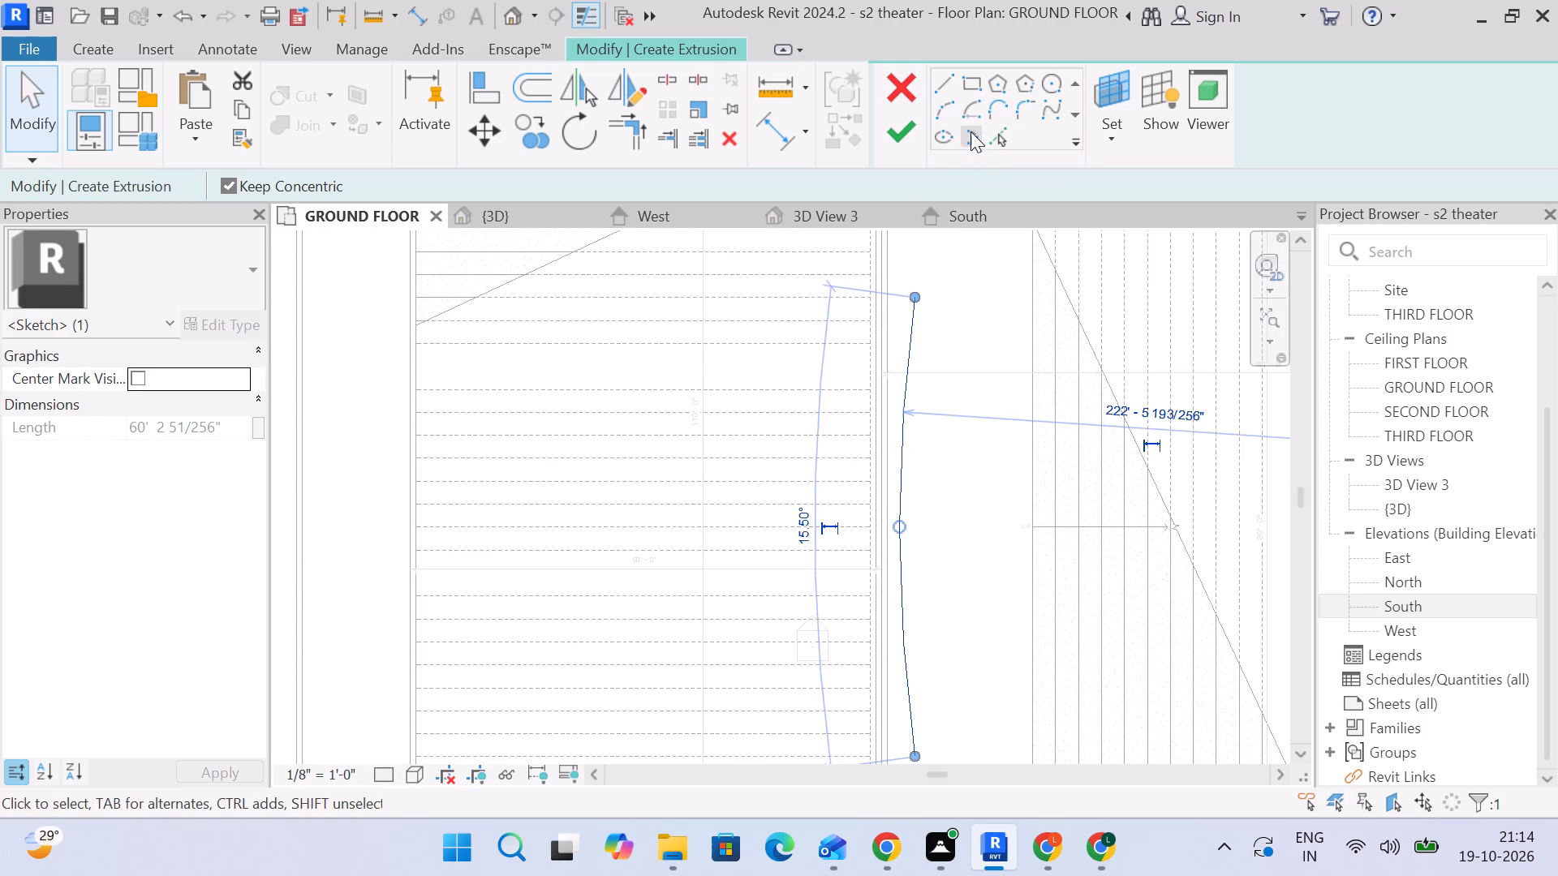
pyautogui.click(993, 133)
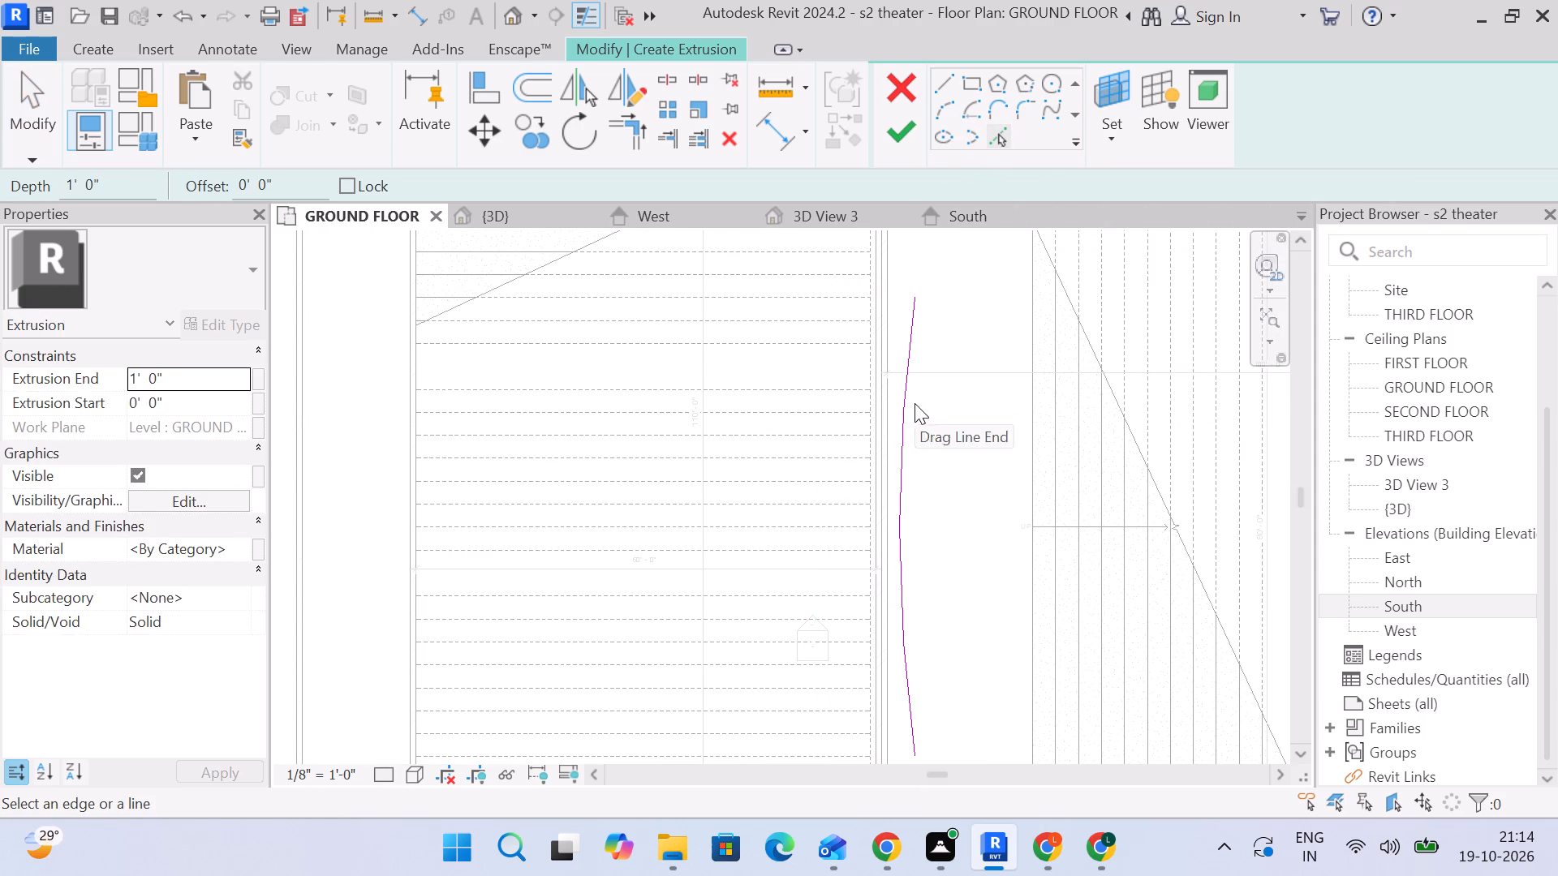
pyautogui.click(299, 180)
pyautogui.moveTo(290, 180); pyautogui.dragTo(122, 192)
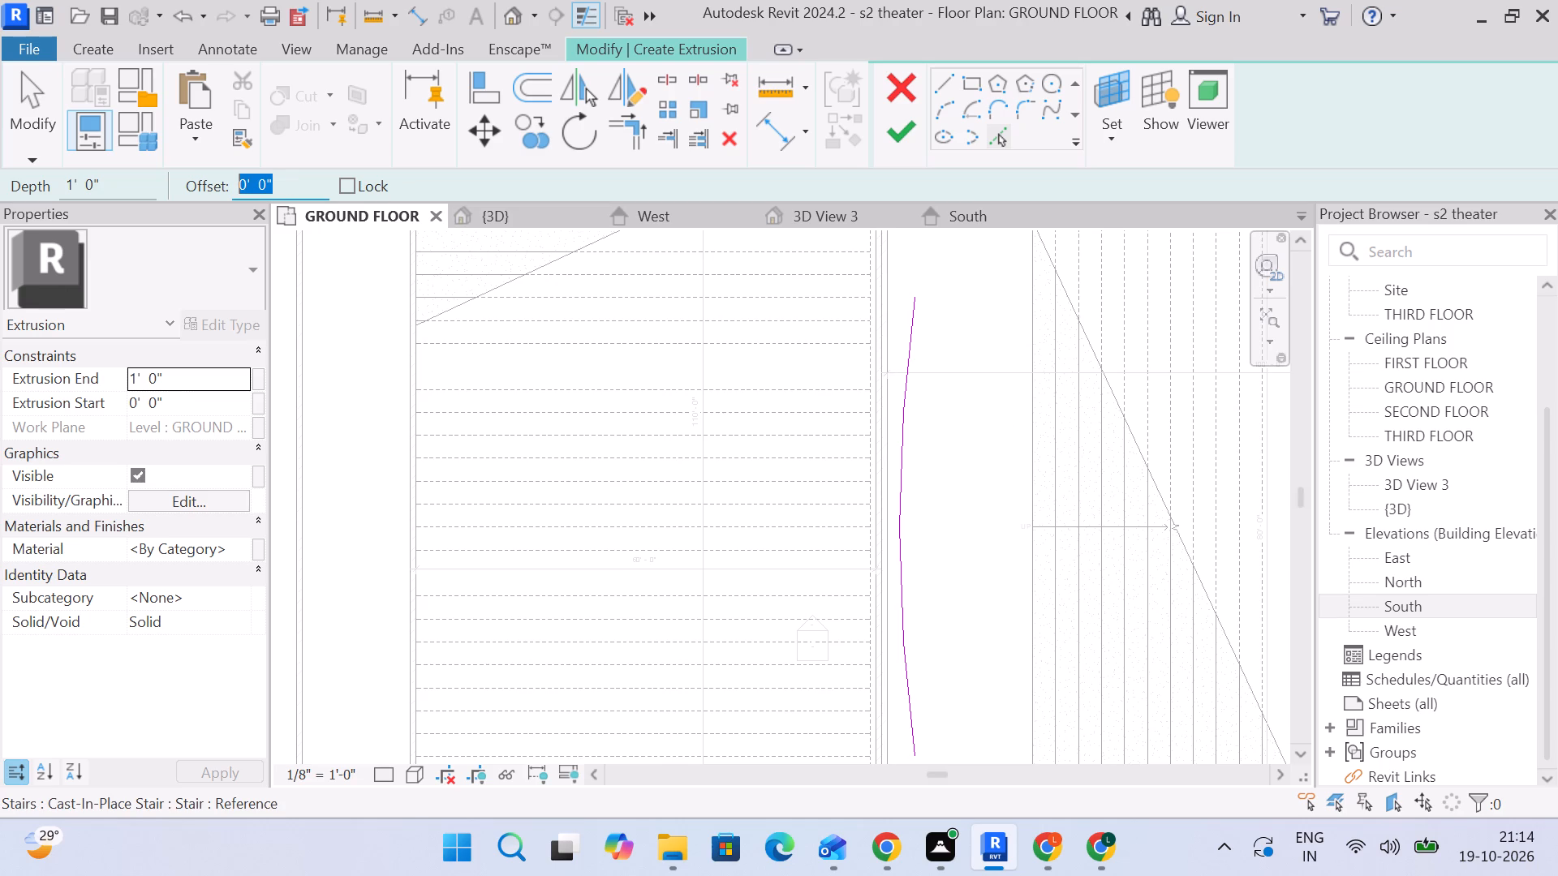
pyautogui.moveTo(122, 192); pyautogui.dragTo(124, 192)
pyautogui.press('1')
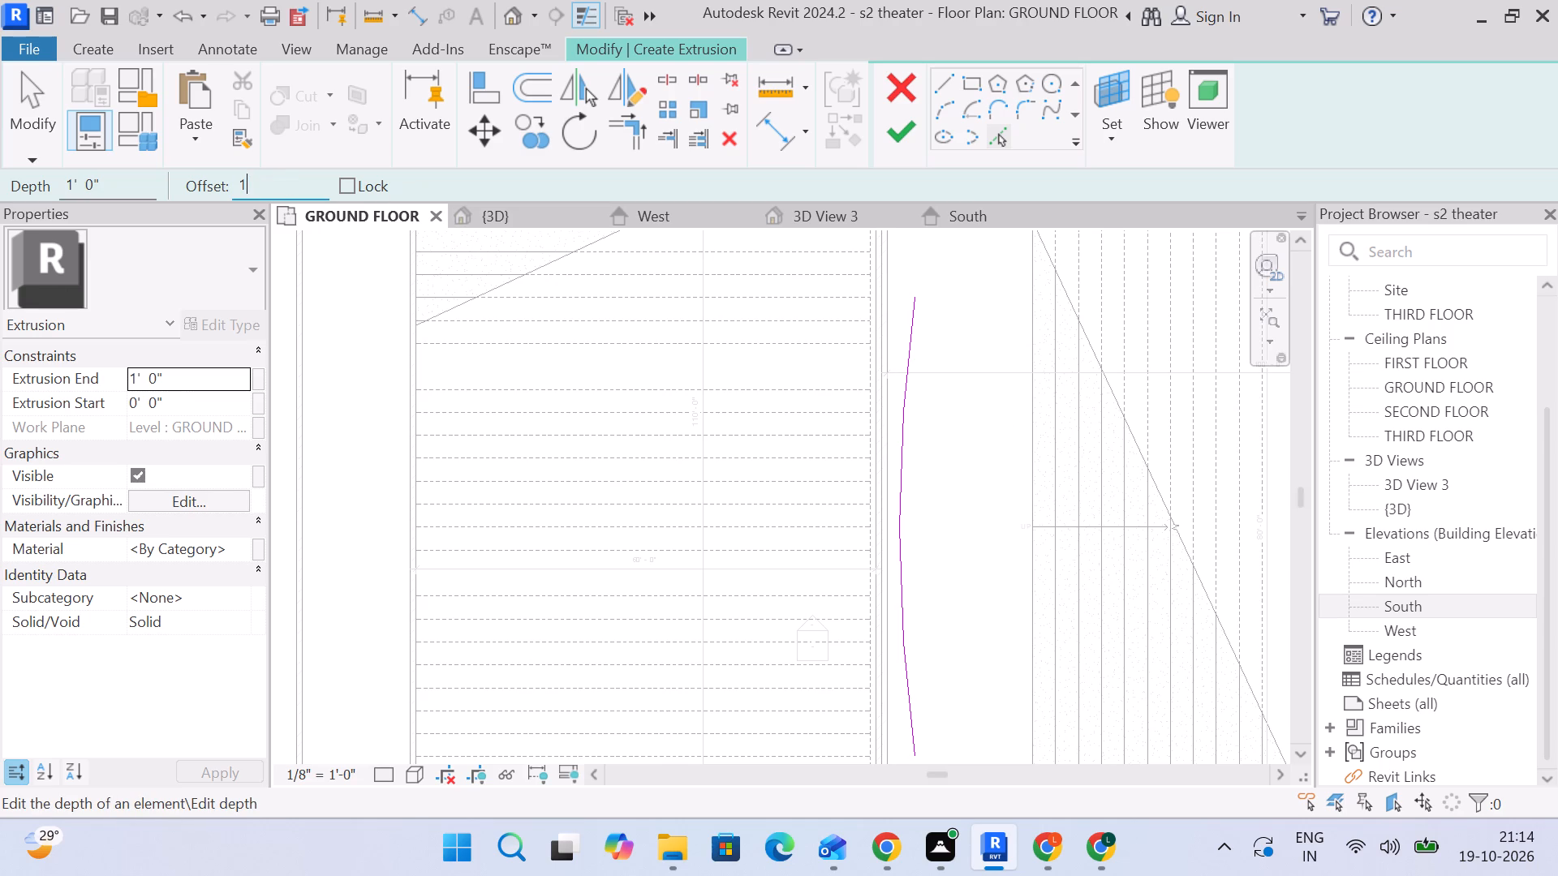
pyautogui.press('Return')
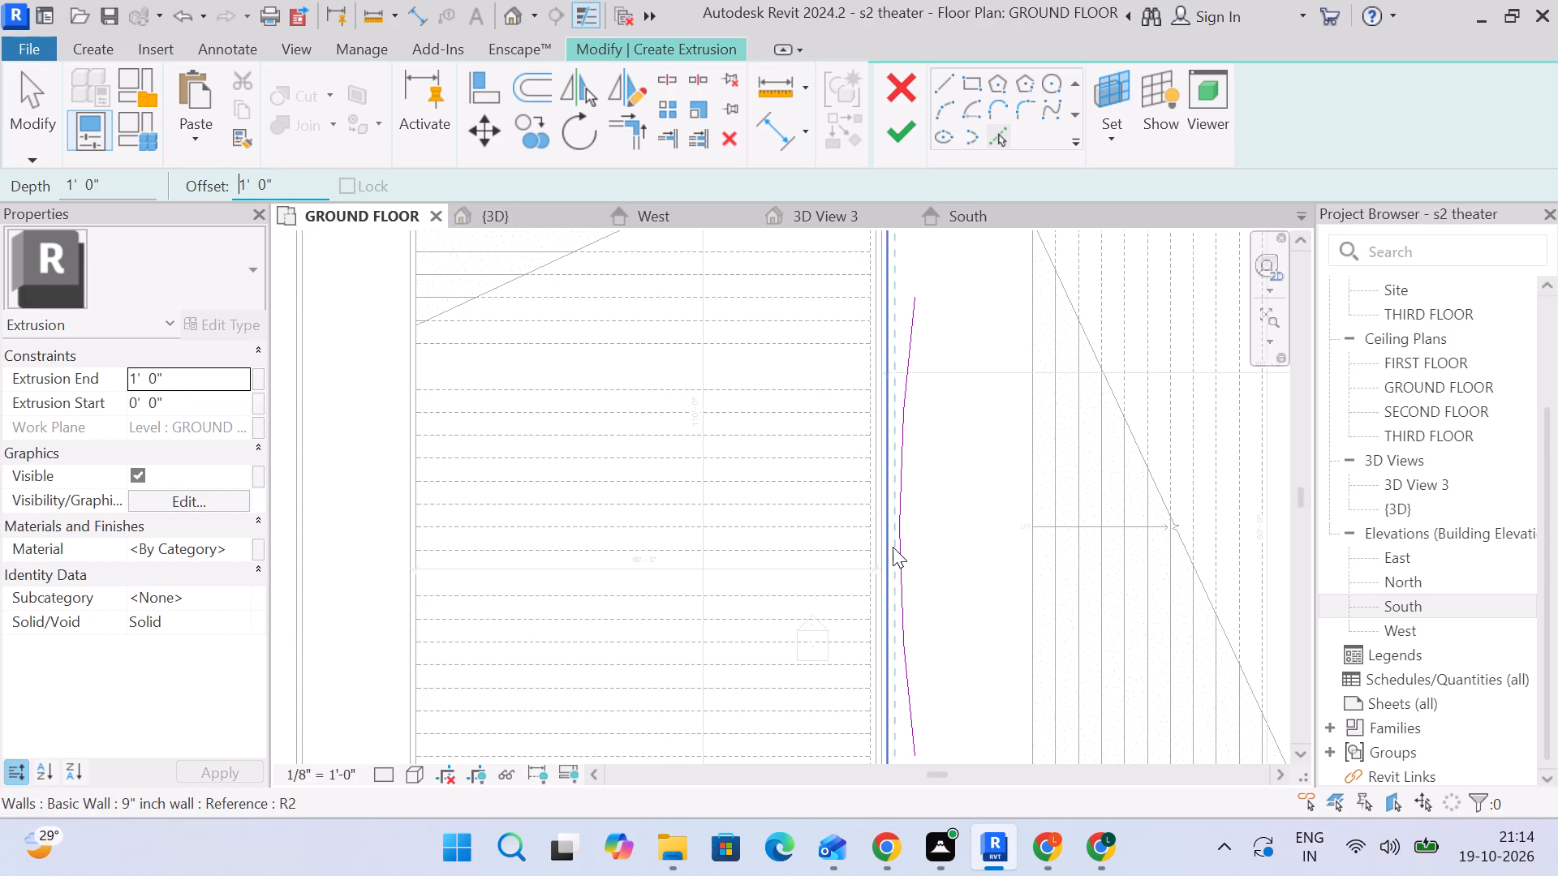
pyautogui.click(904, 547)
pyautogui.moveTo(940, 559); pyautogui.dragTo(900, 440, button='middle')
pyautogui.click(19, 117)
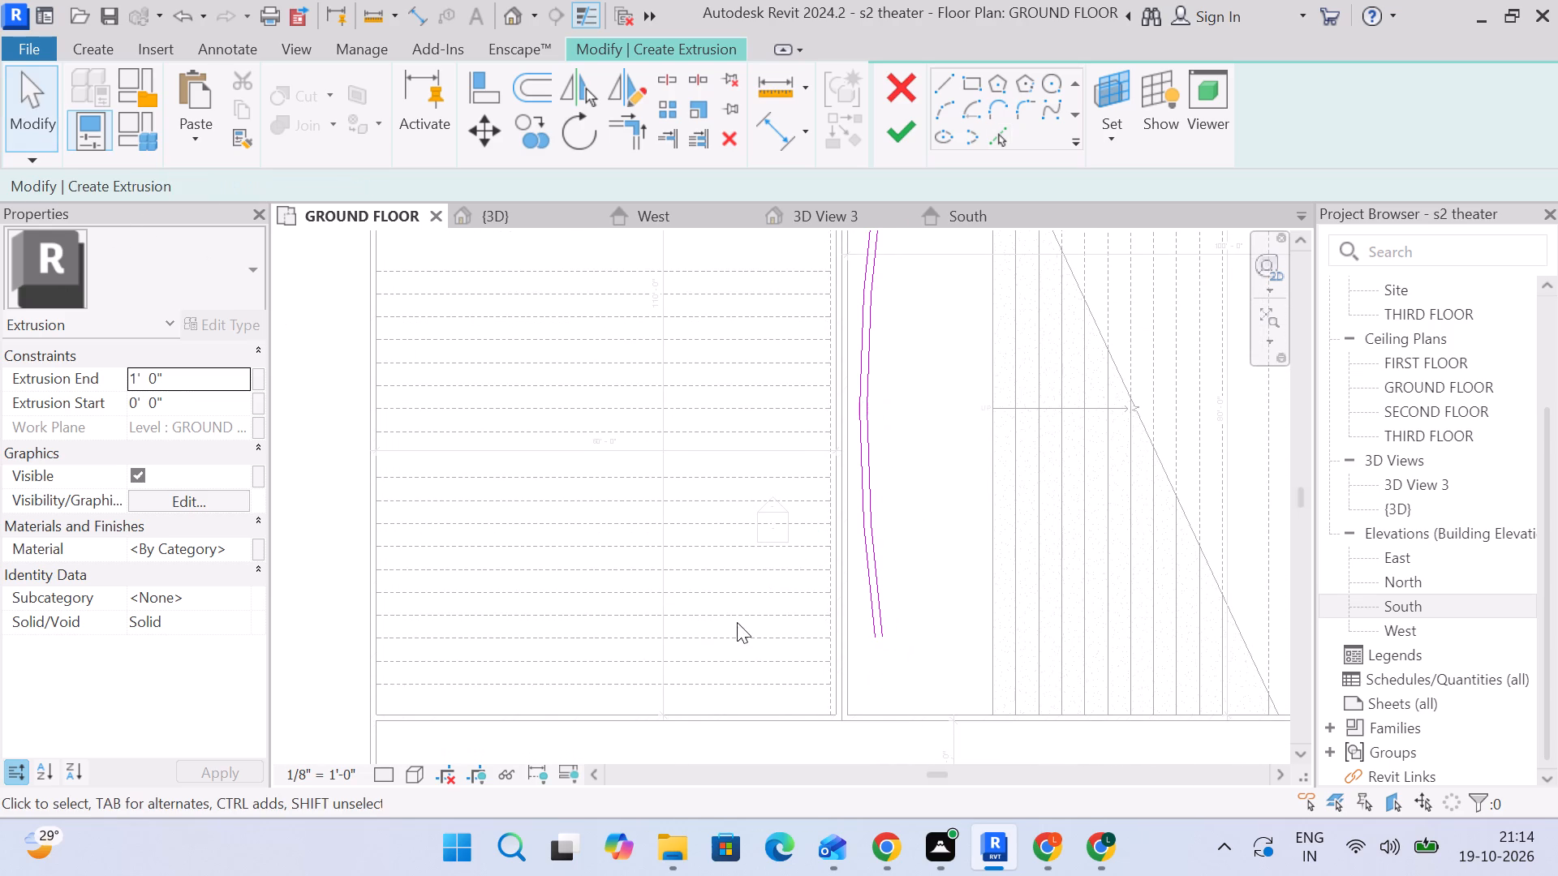
# Close the screen profile with short straight lines joining the two arcs at their lower and upper ends.
pyautogui.scroll(4, 896, 656)
pyautogui.click(940, 92)
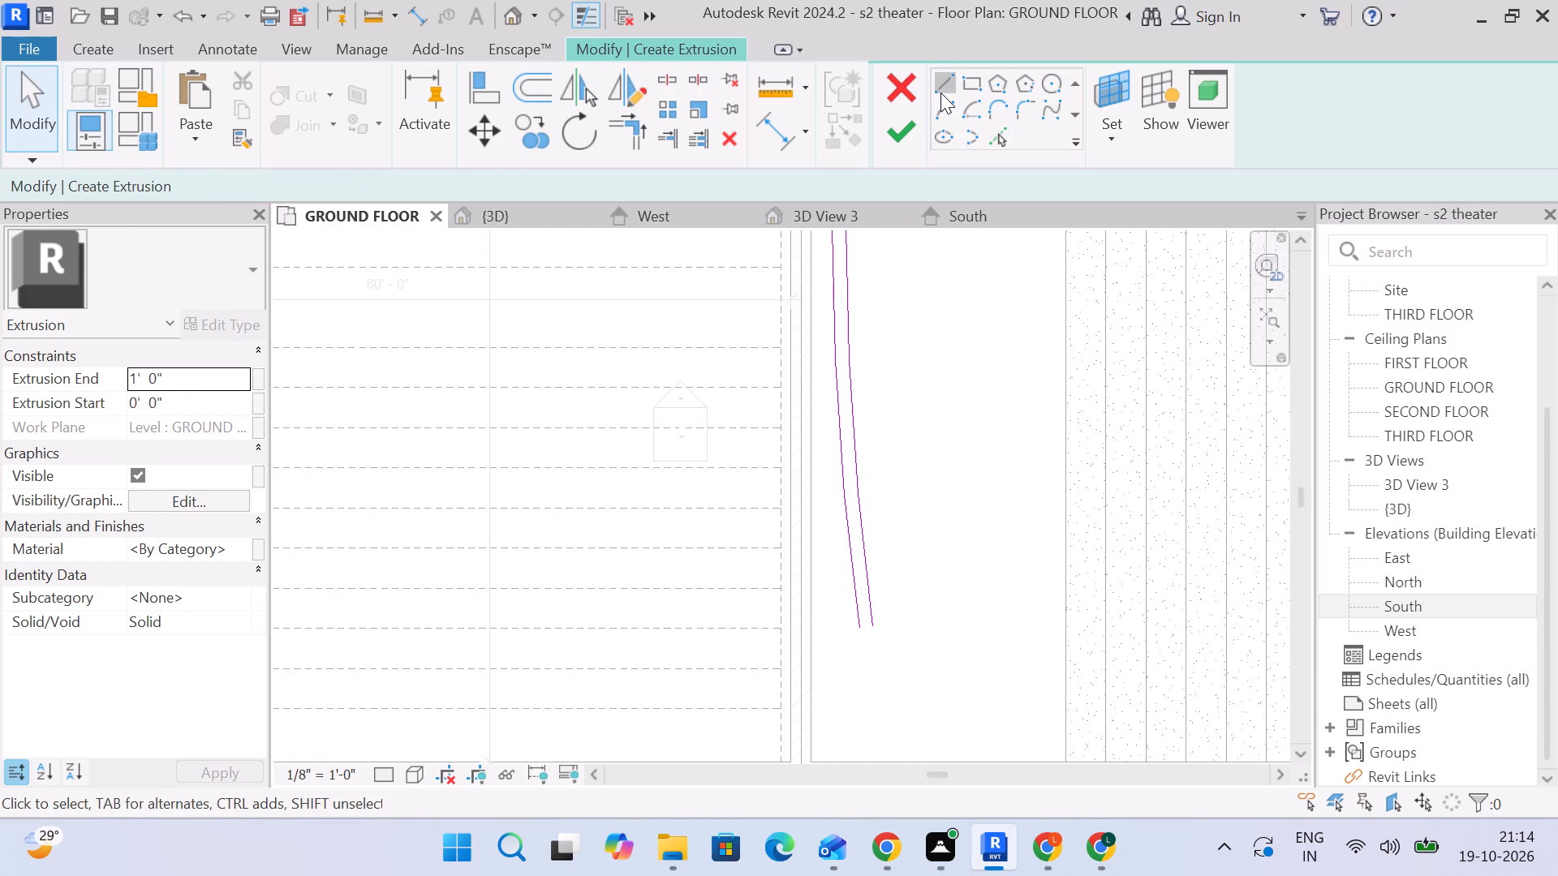
pyautogui.scroll(3, 837, 640)
pyautogui.click(869, 616)
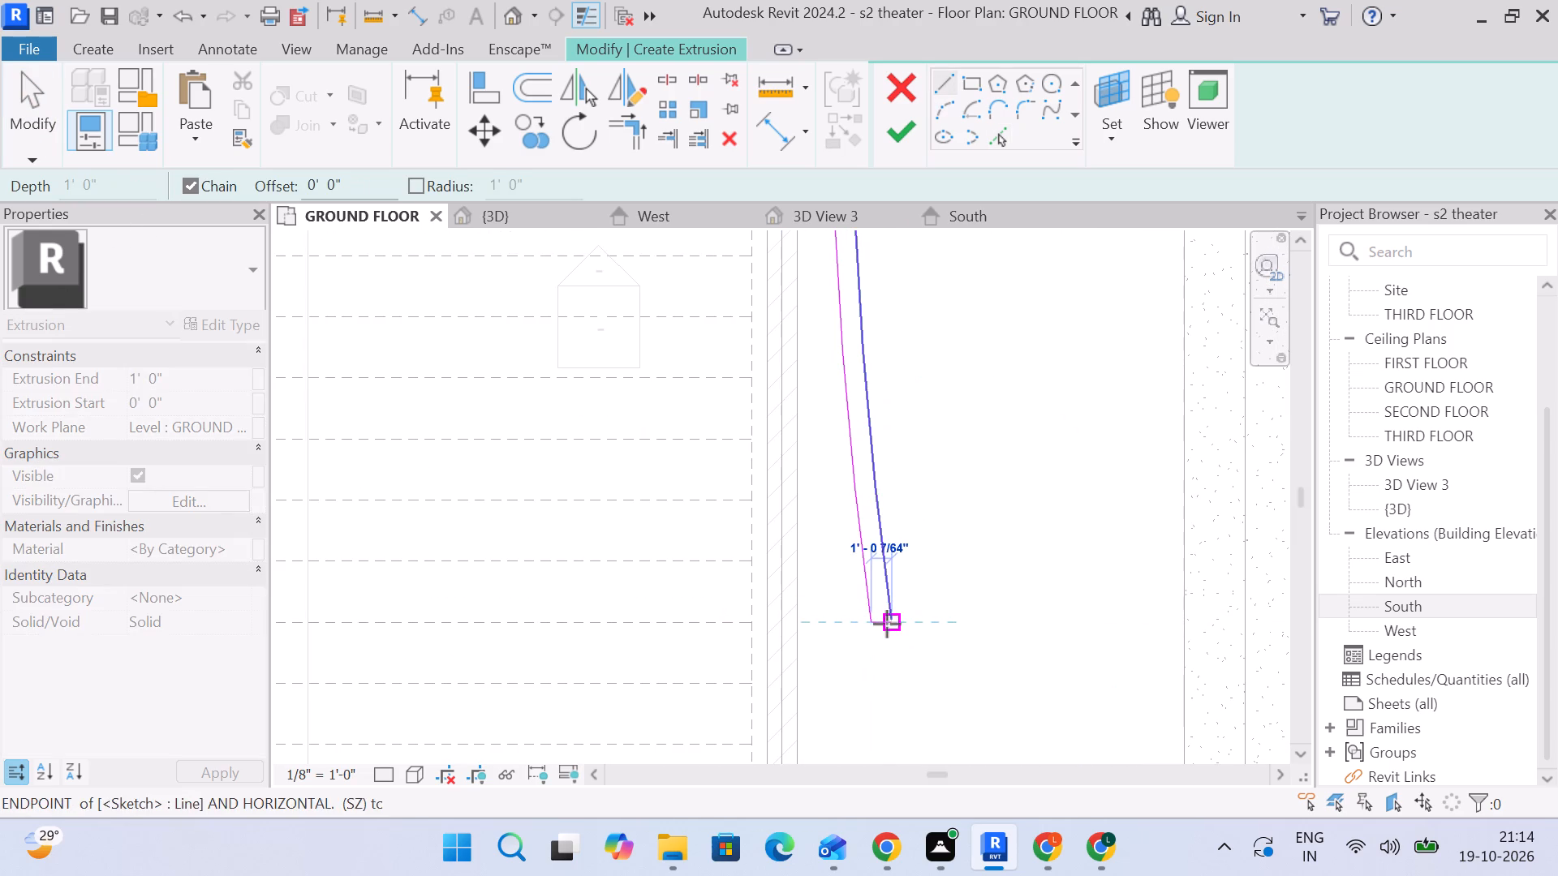
pyautogui.click(890, 622)
pyautogui.scroll(-3, 915, 428)
pyautogui.moveTo(915, 428); pyautogui.dragTo(884, 840, button='middle')
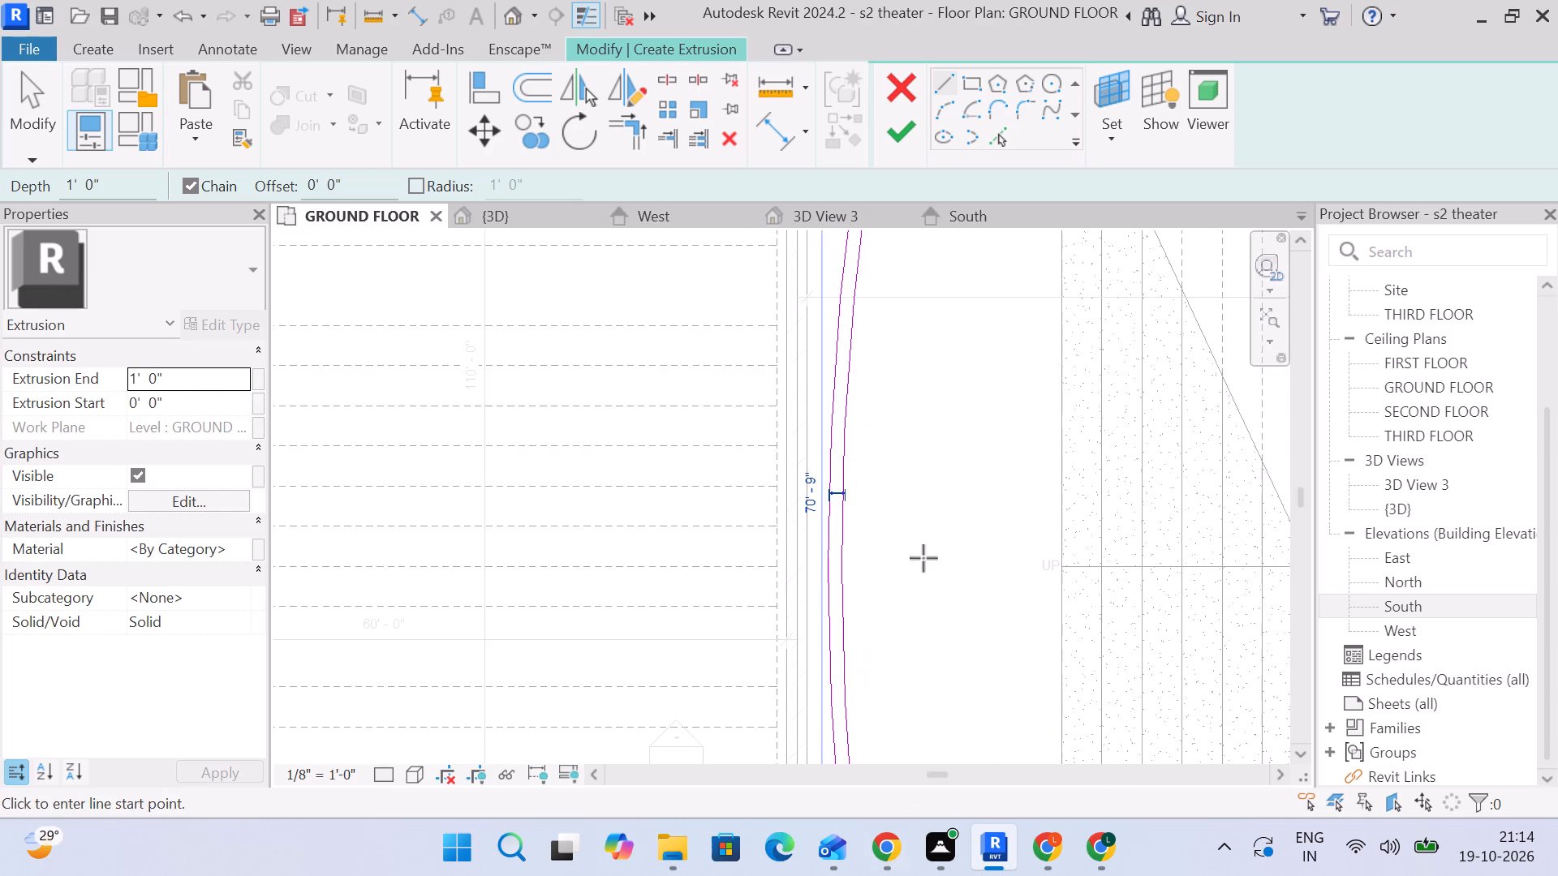
pyautogui.moveTo(902, 365); pyautogui.dragTo(870, 676, button='middle')
pyautogui.scroll(3, 843, 474)
pyautogui.click(840, 479)
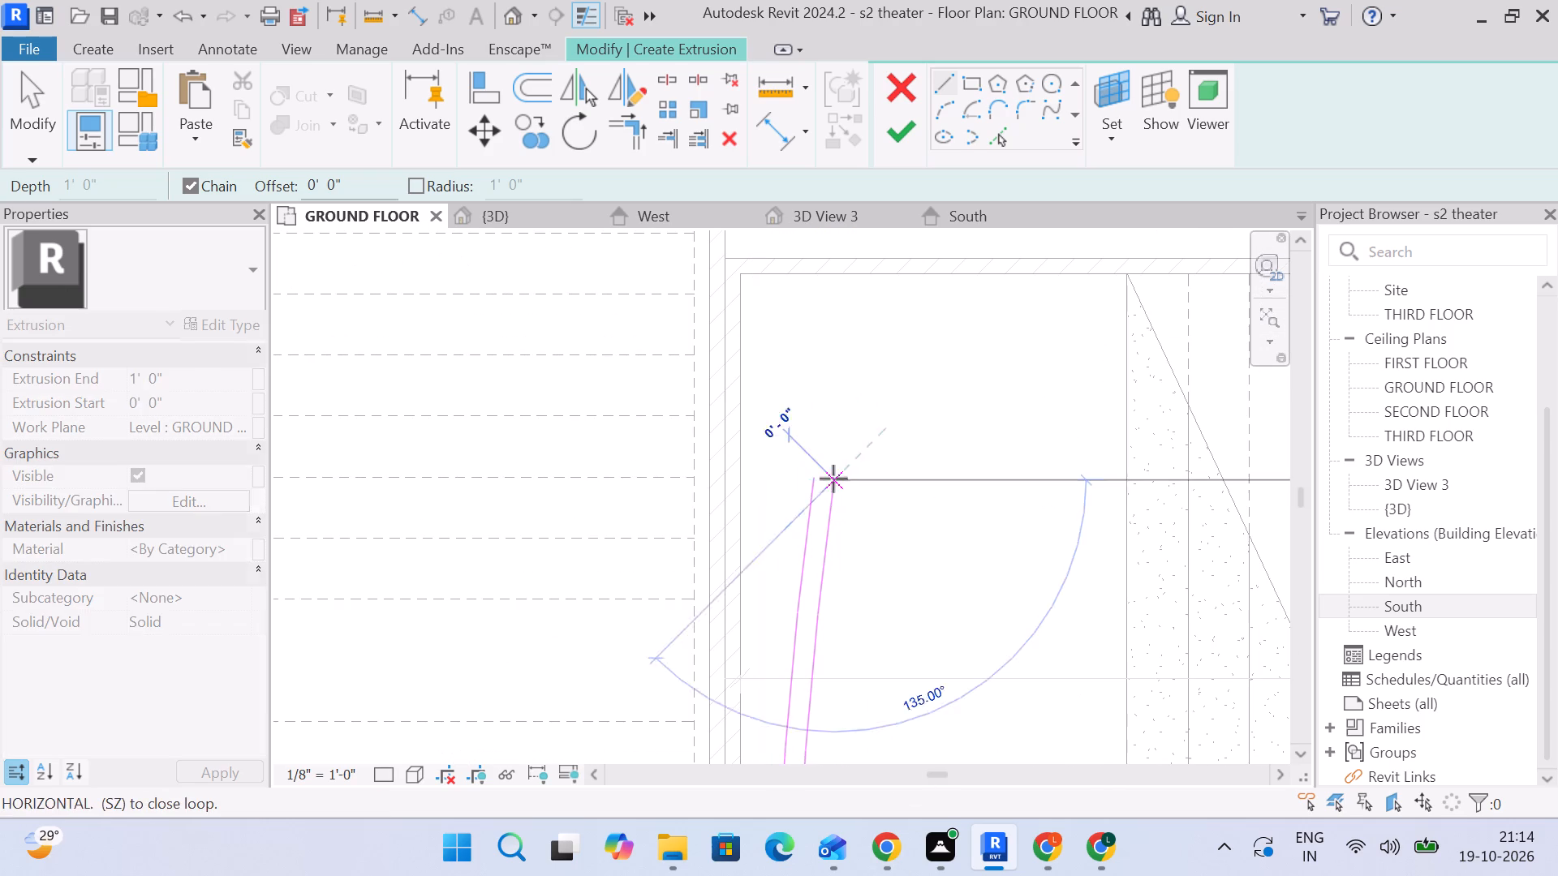
pyautogui.click(816, 479)
pyautogui.click(36, 101)
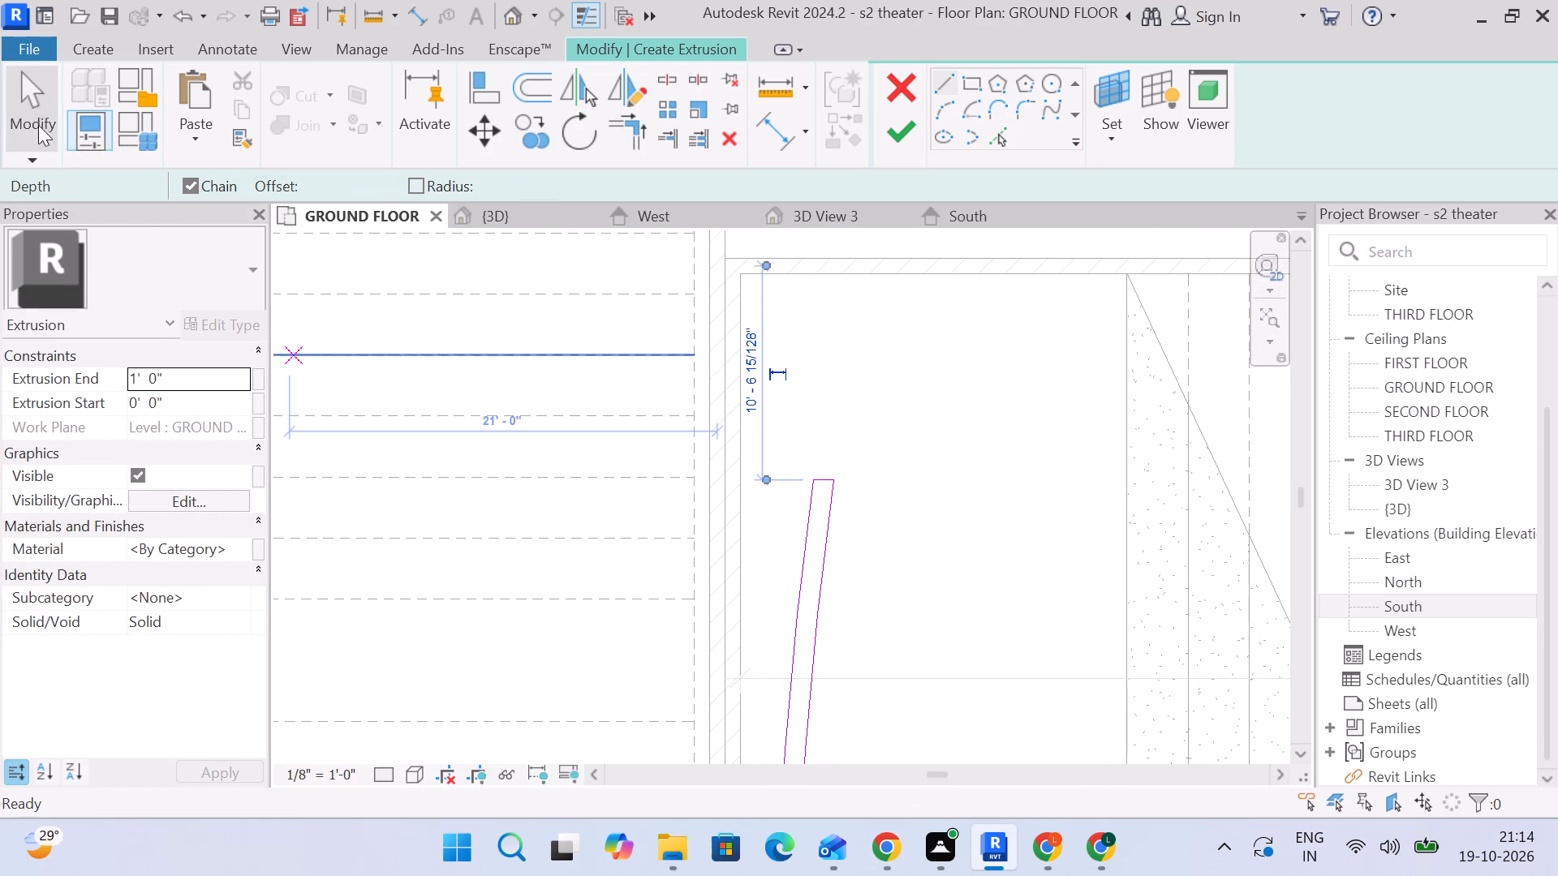
# Select both screen arcs and nudge them slightly toward the wall behind the screen.
pyautogui.moveTo(883, 492); pyautogui.dragTo(867, 311, button='middle')
pyautogui.scroll(-3, 830, 634)
pyautogui.moveTo(817, 634); pyautogui.dragTo(840, 440, button='middle')
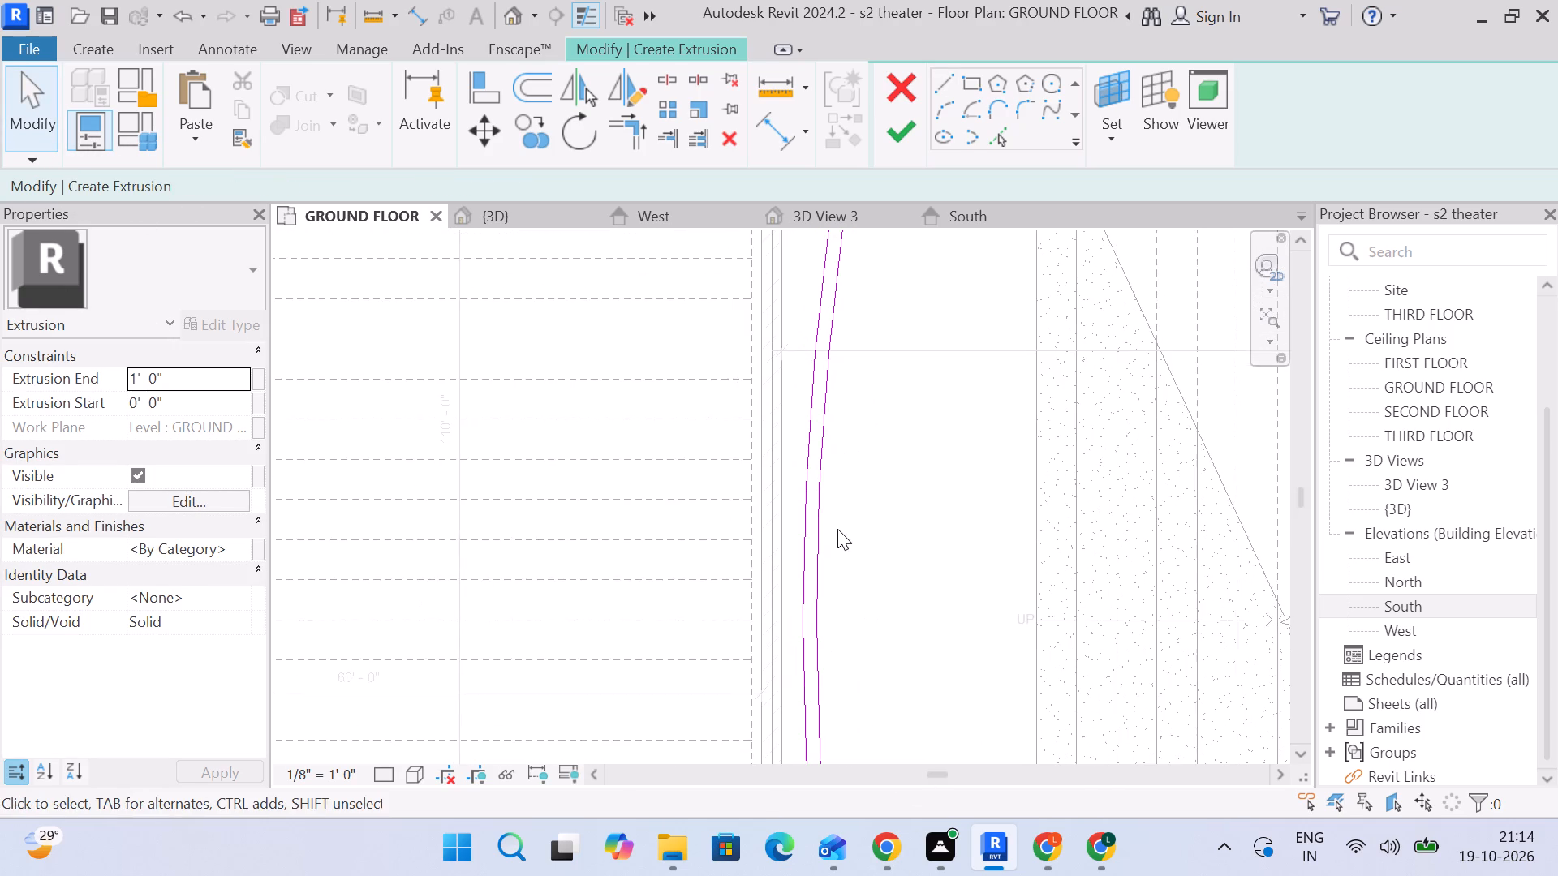
pyautogui.scroll(-3, 837, 535)
pyautogui.moveTo(837, 535); pyautogui.dragTo(863, 407, button='middle')
pyautogui.moveTo(871, 433); pyautogui.dragTo(838, 422)
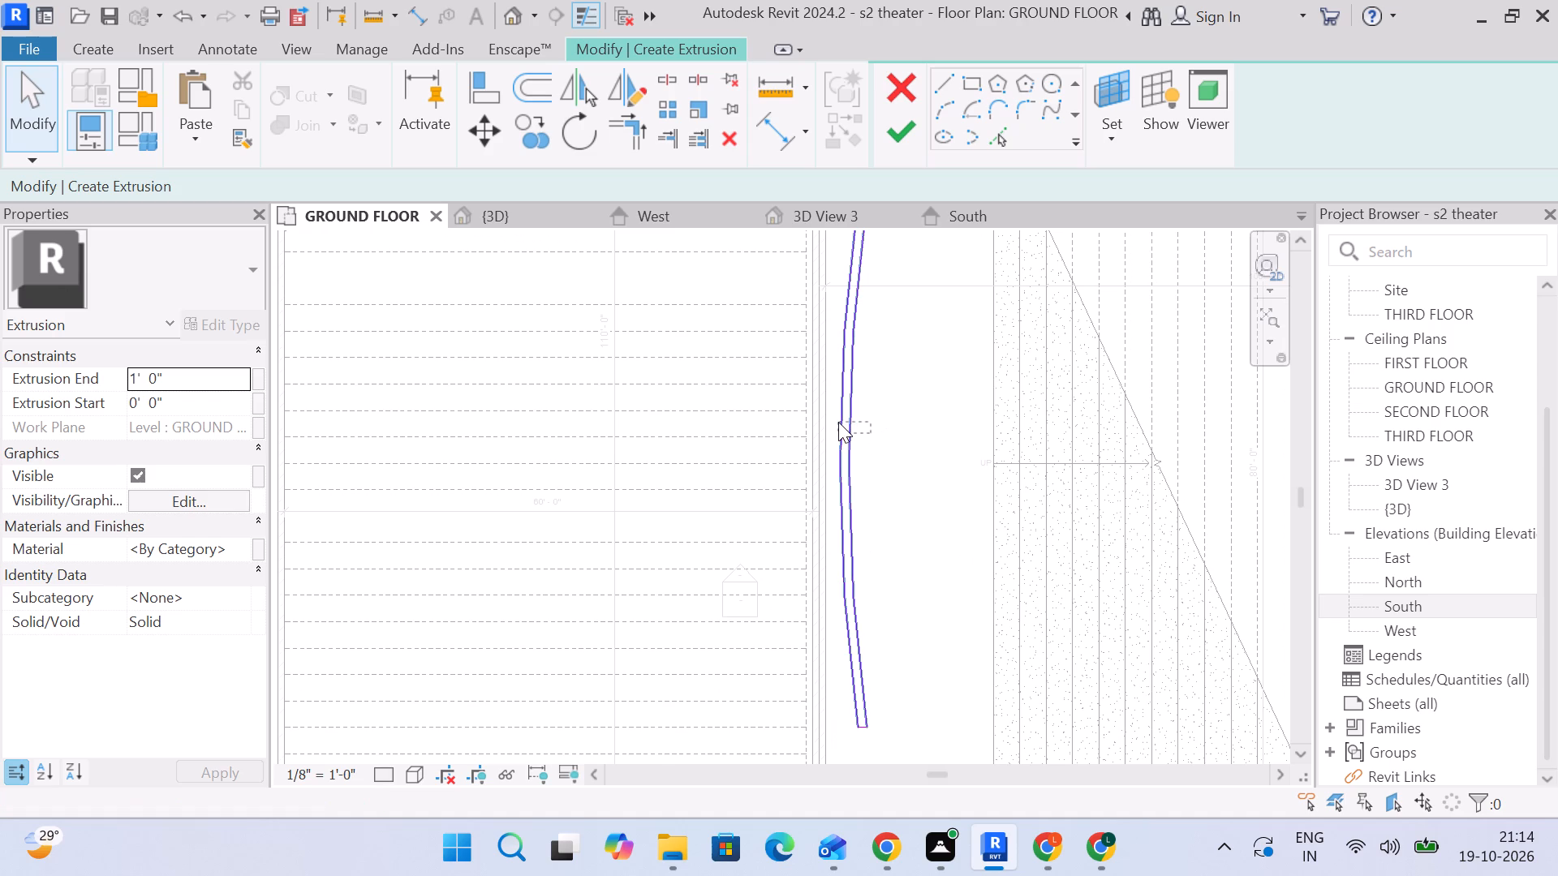
pyautogui.moveTo(838, 422); pyautogui.dragTo(836, 419)
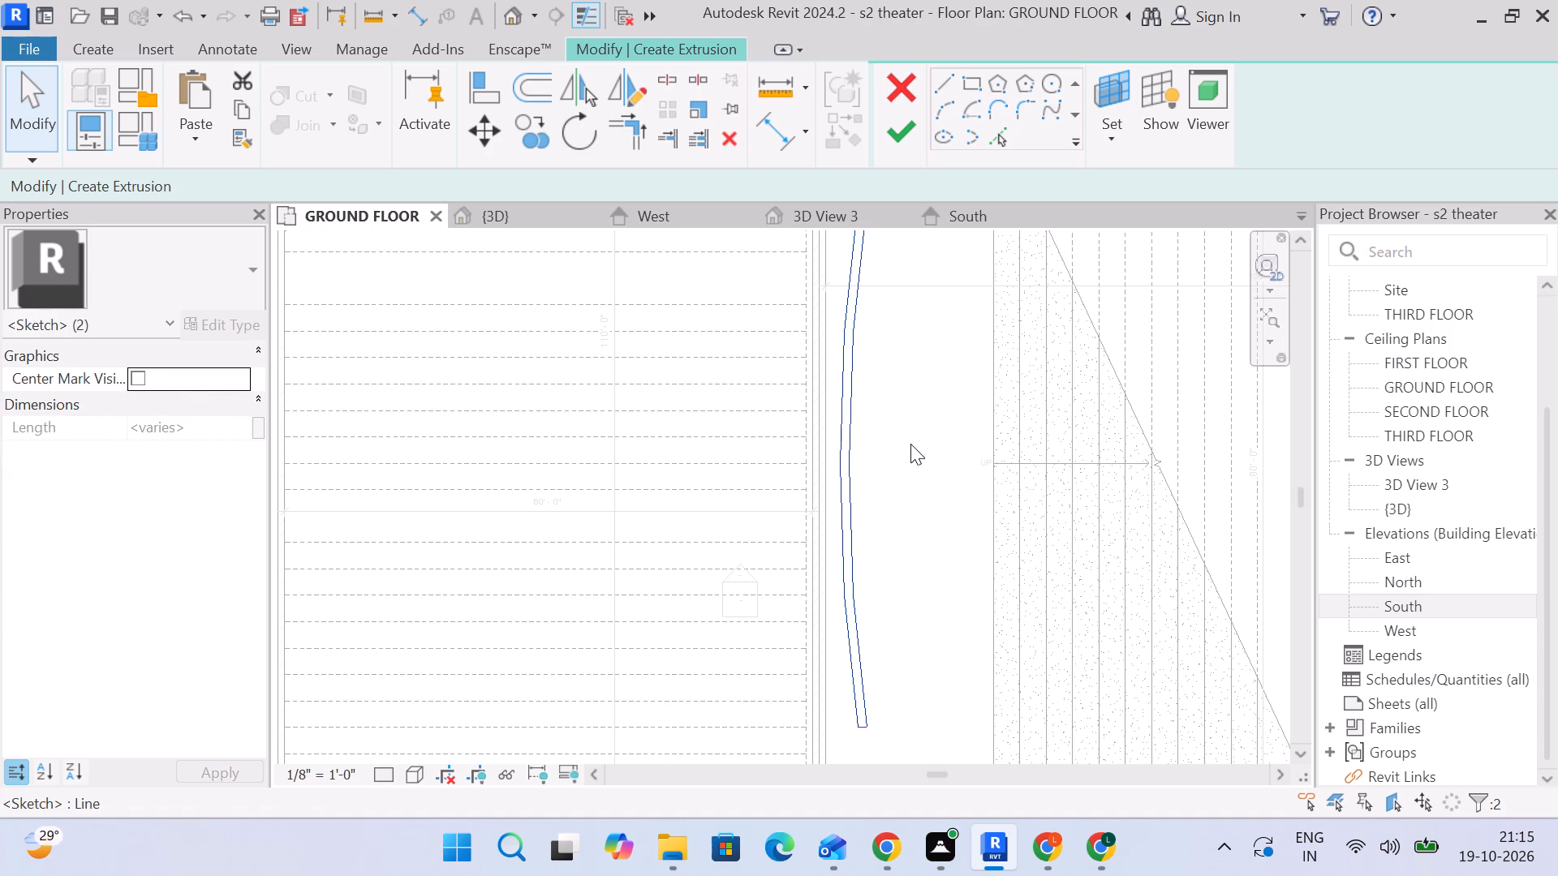
pyautogui.press('Left')
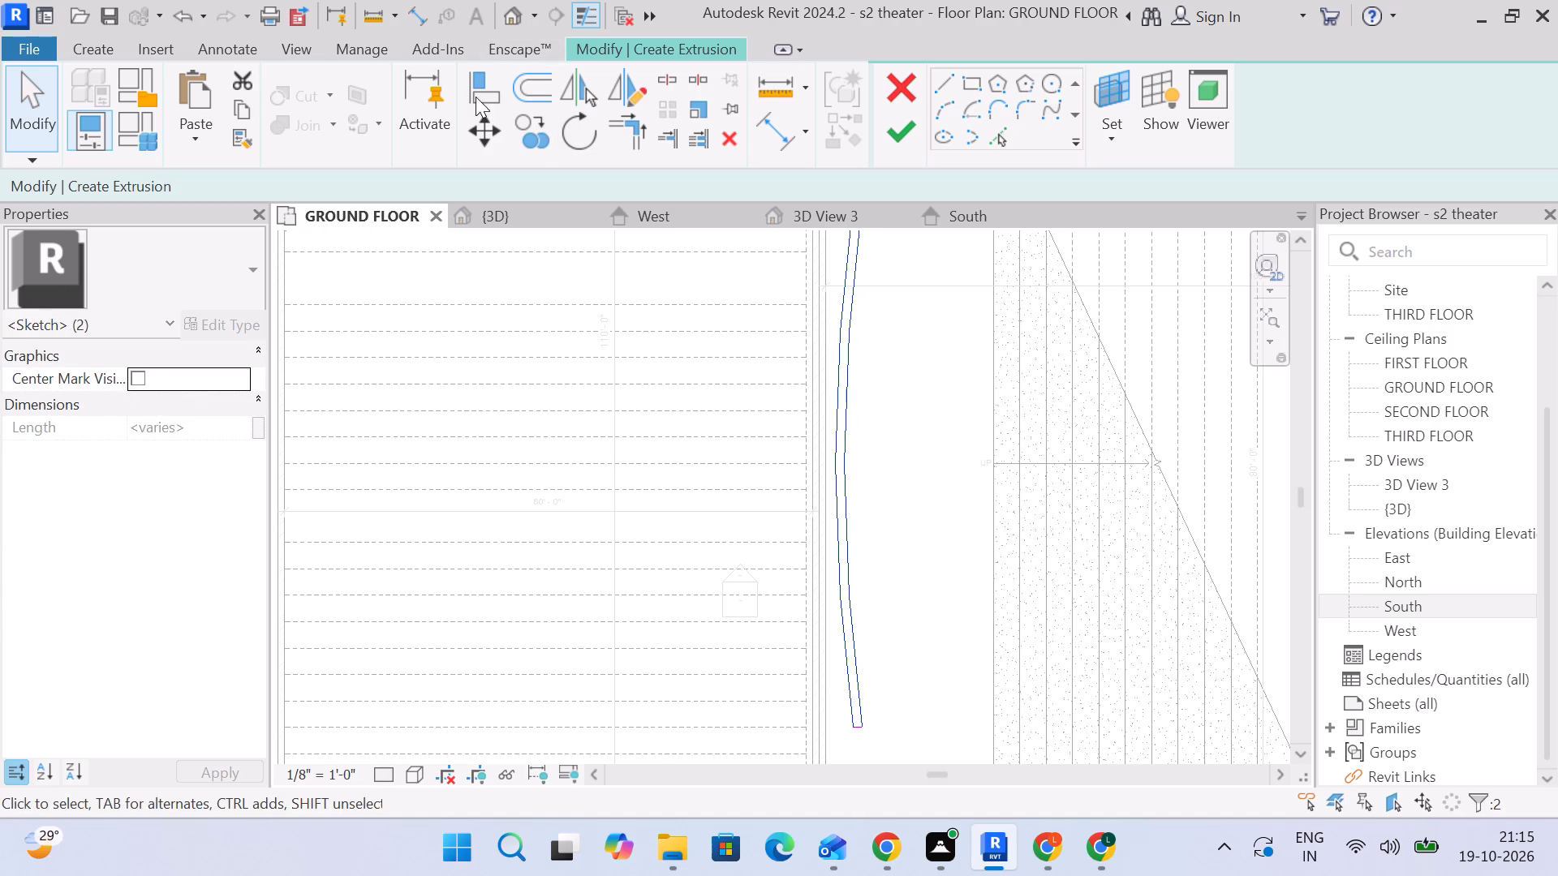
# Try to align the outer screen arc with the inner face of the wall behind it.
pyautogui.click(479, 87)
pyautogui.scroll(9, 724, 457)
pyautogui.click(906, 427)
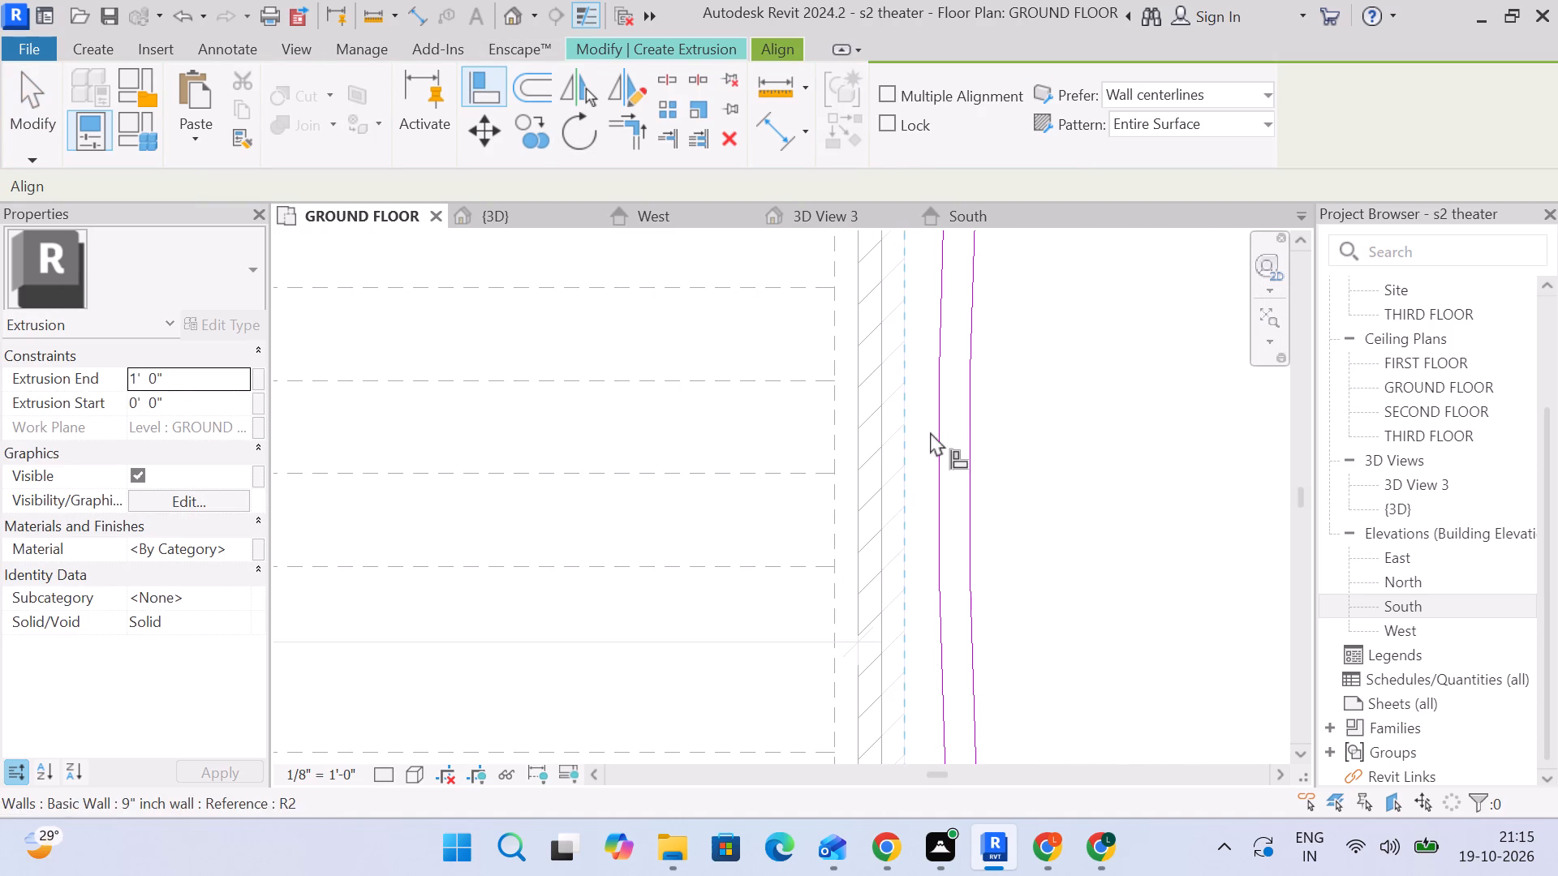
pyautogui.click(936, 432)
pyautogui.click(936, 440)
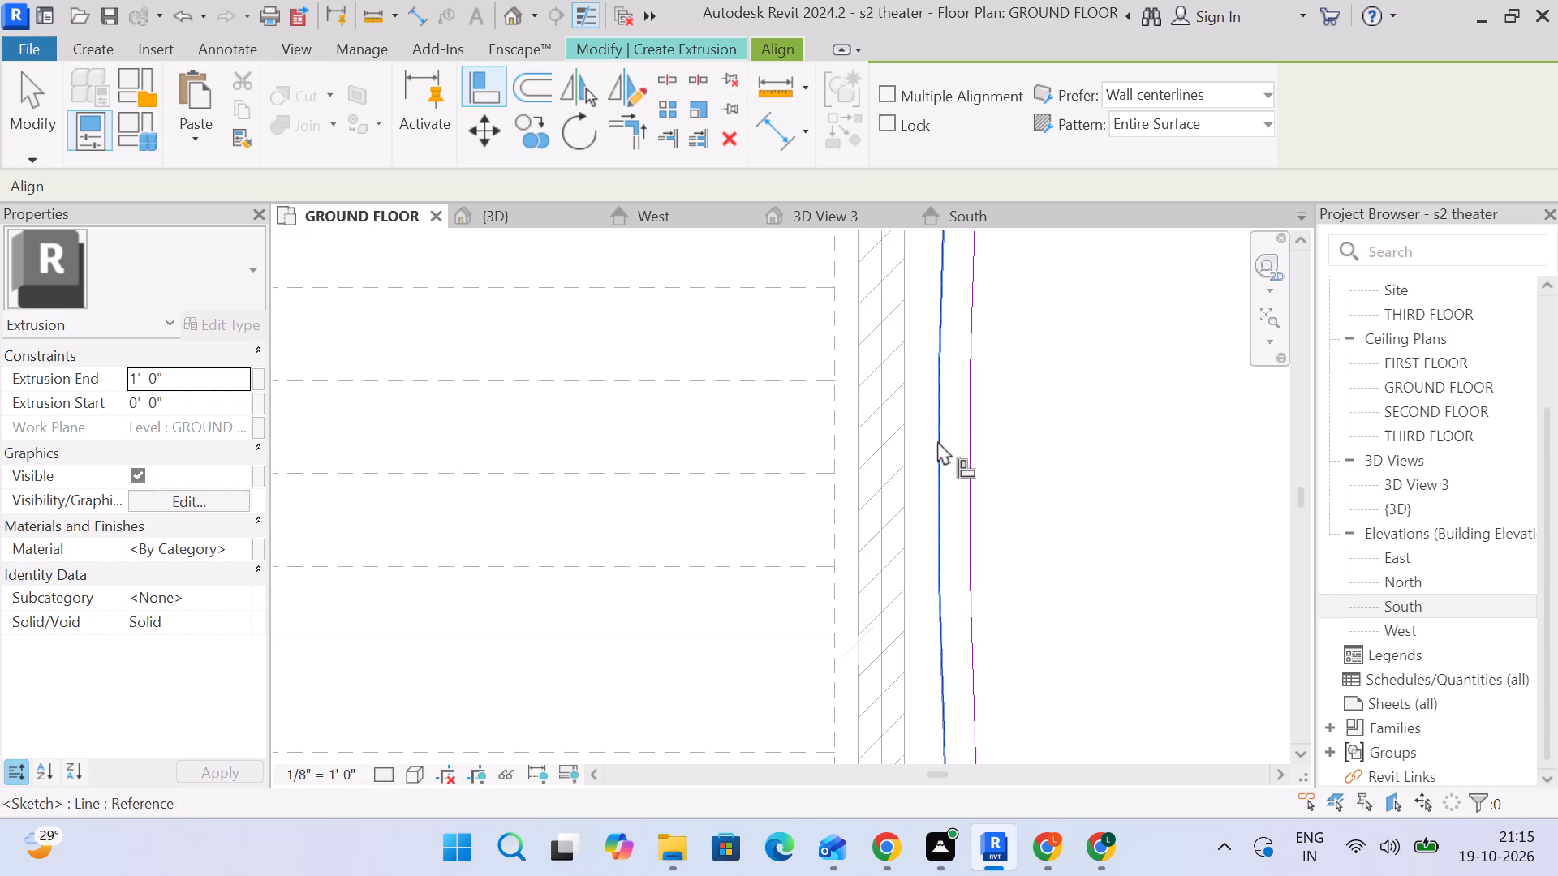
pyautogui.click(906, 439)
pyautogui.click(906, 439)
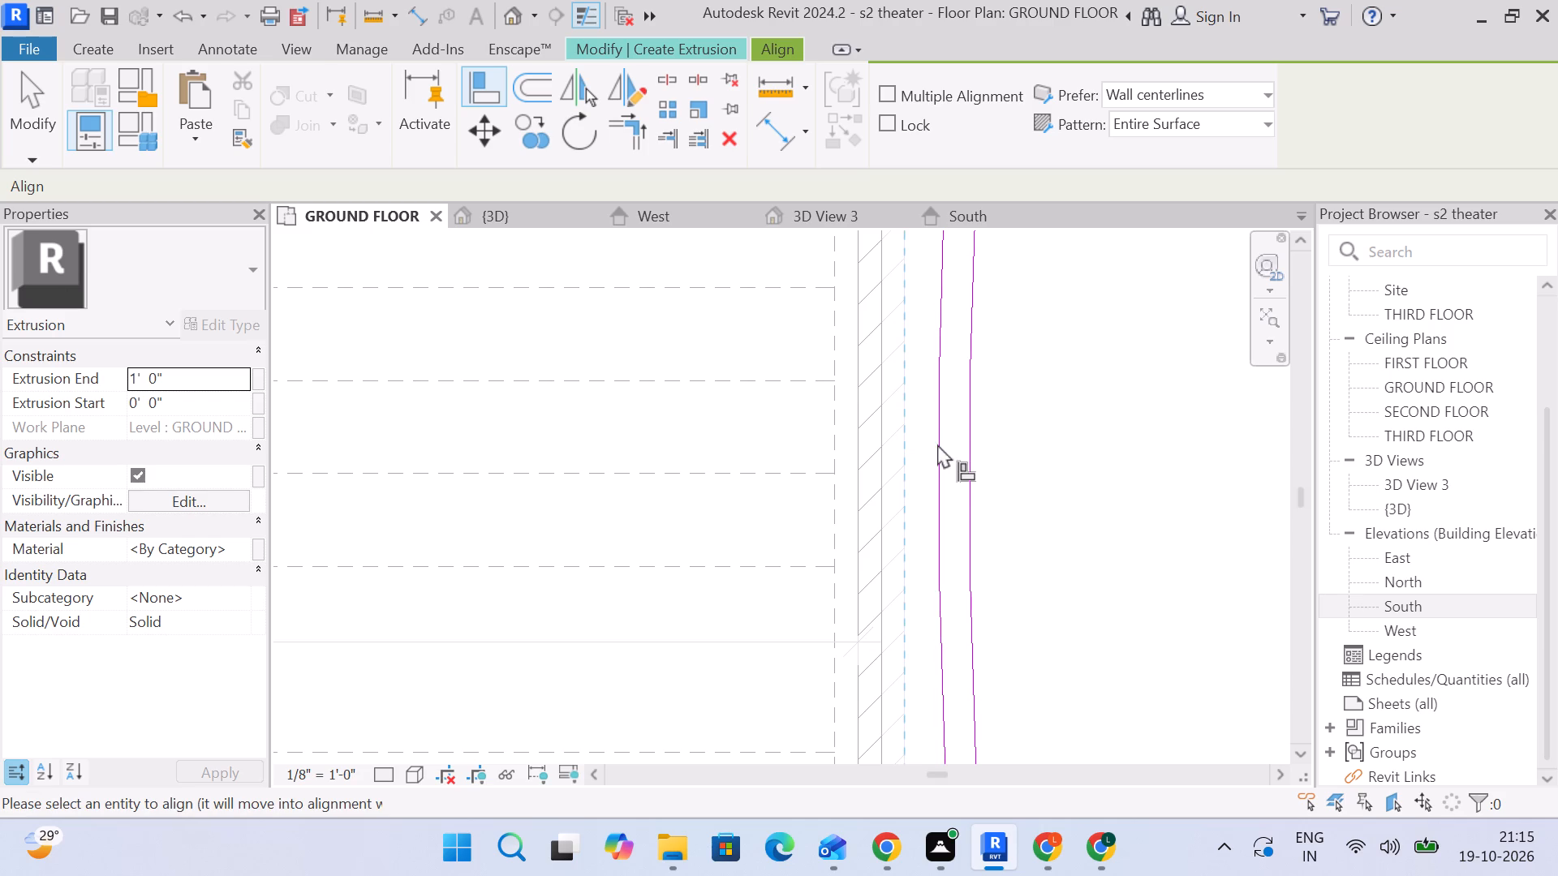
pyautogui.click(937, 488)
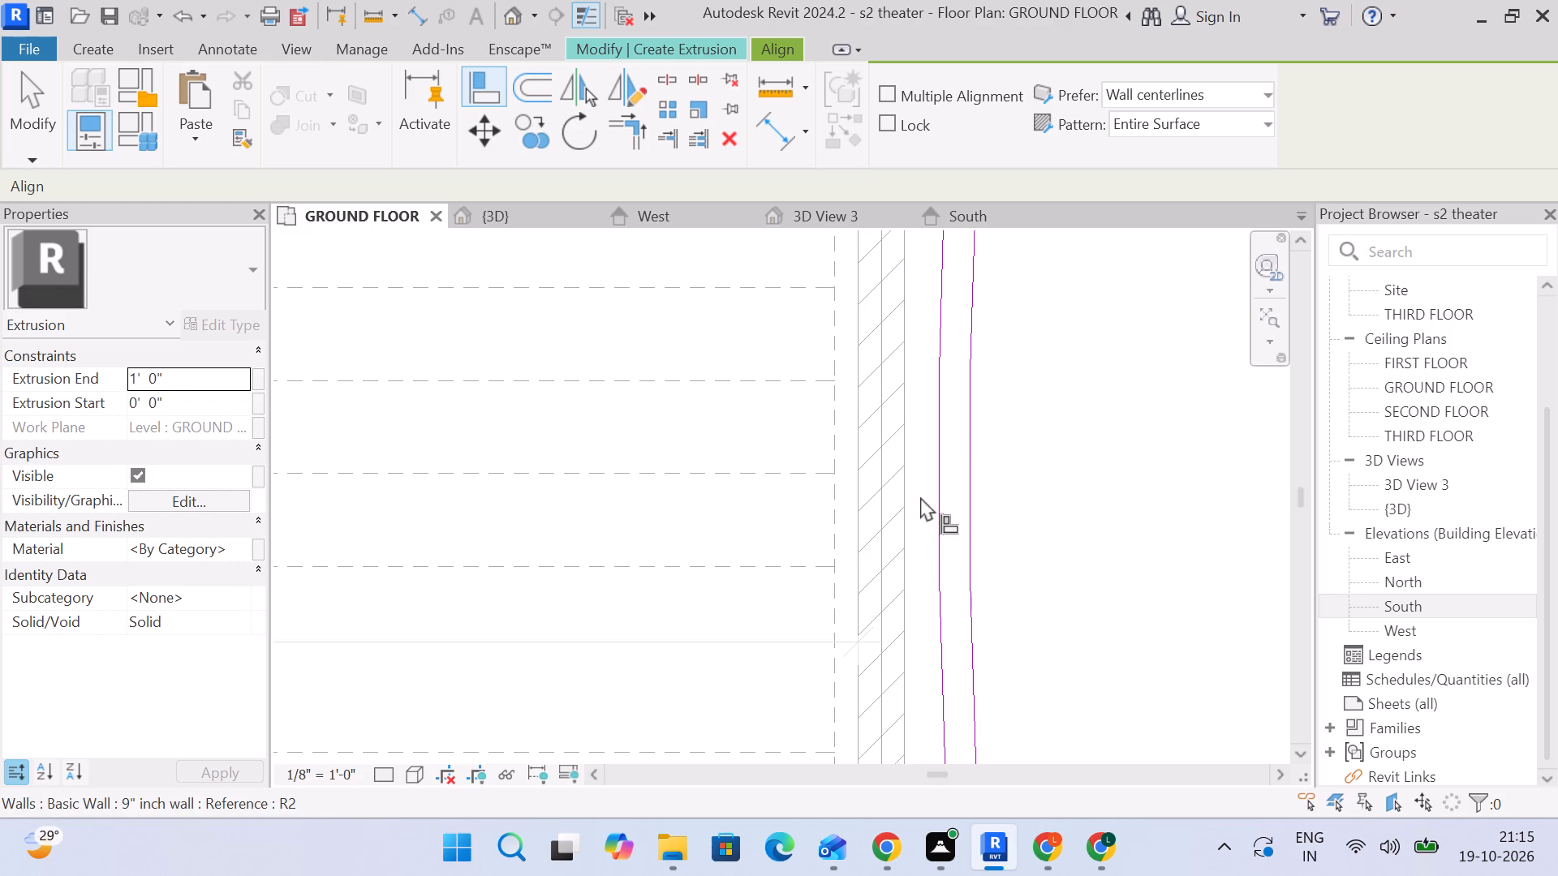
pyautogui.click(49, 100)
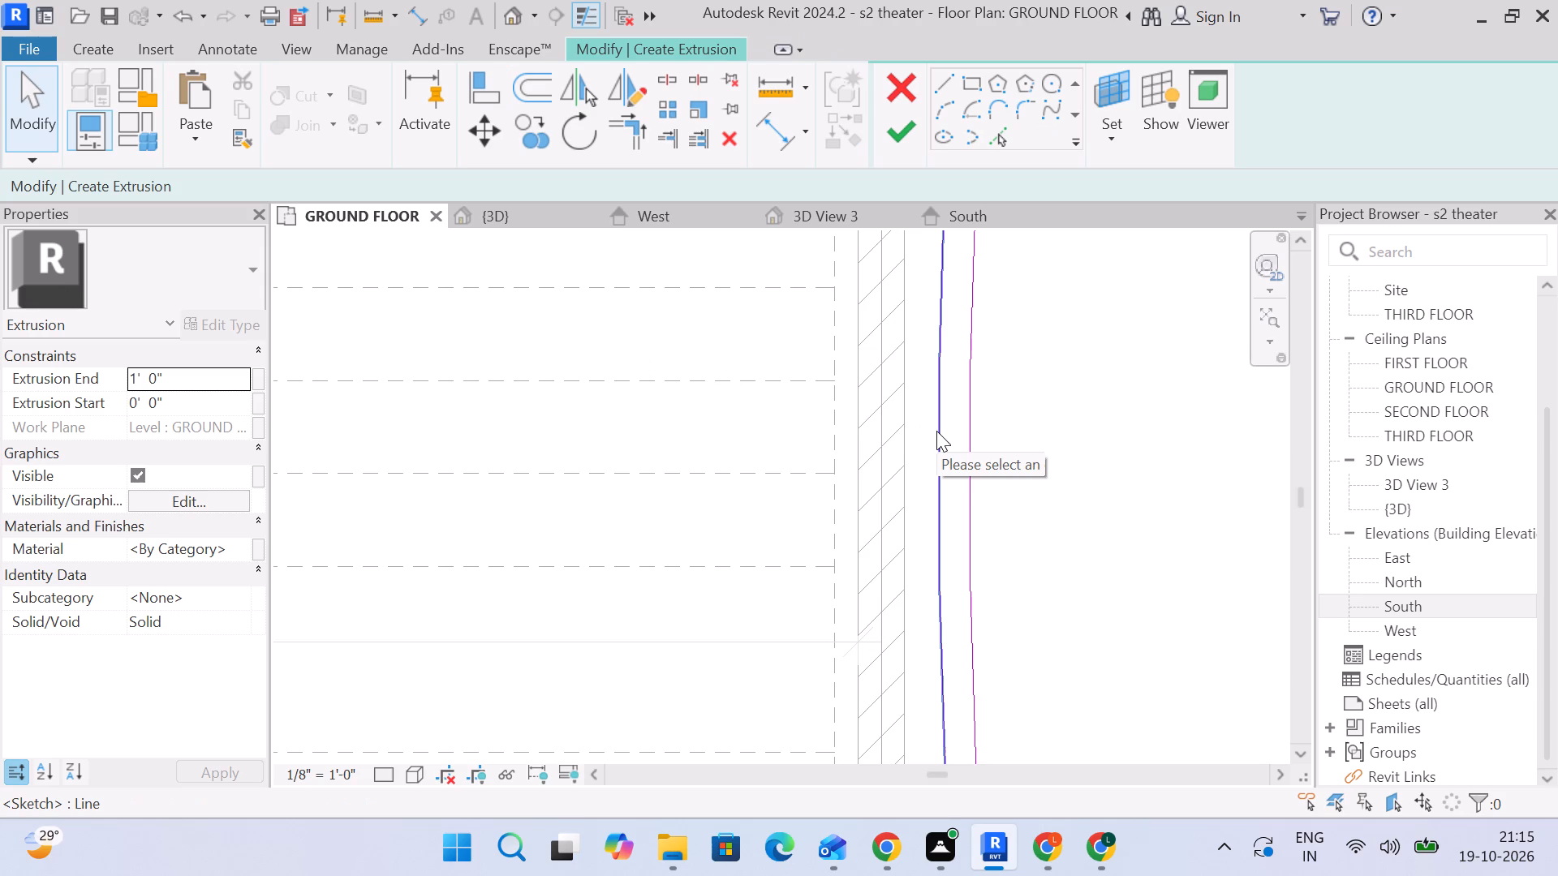
# Nudge both screen arcs closer to the wall, leaving a small gap between the outer arc and the wall face.
pyautogui.moveTo(1018, 493); pyautogui.dragTo(934, 473)
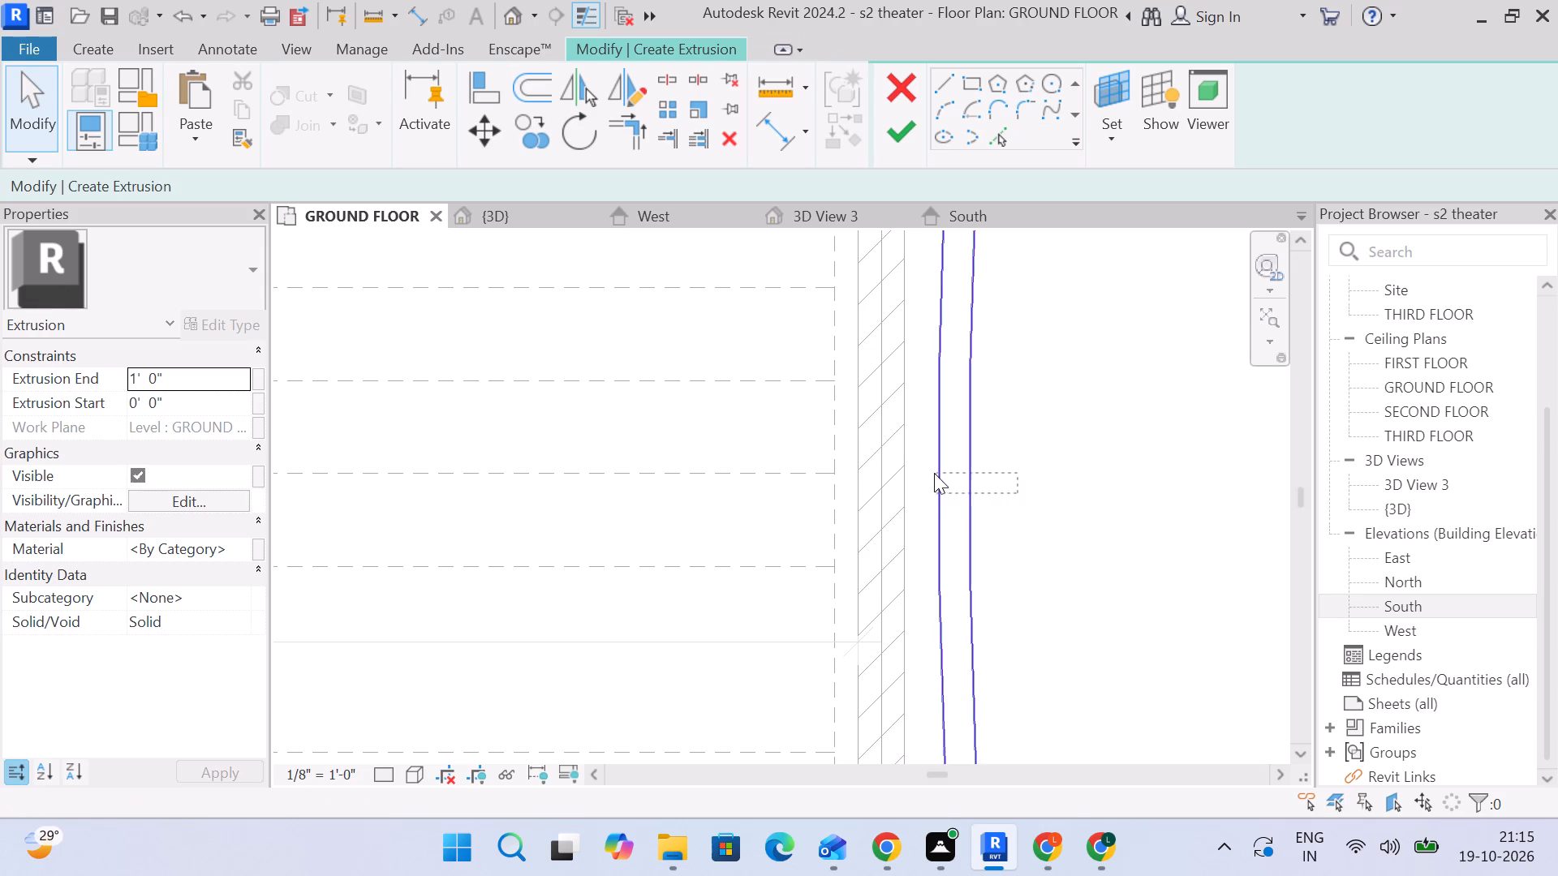
pyautogui.moveTo(934, 473); pyautogui.dragTo(928, 473)
pyautogui.press('Left')
pyautogui.press('Left')
pyautogui.press('Left')
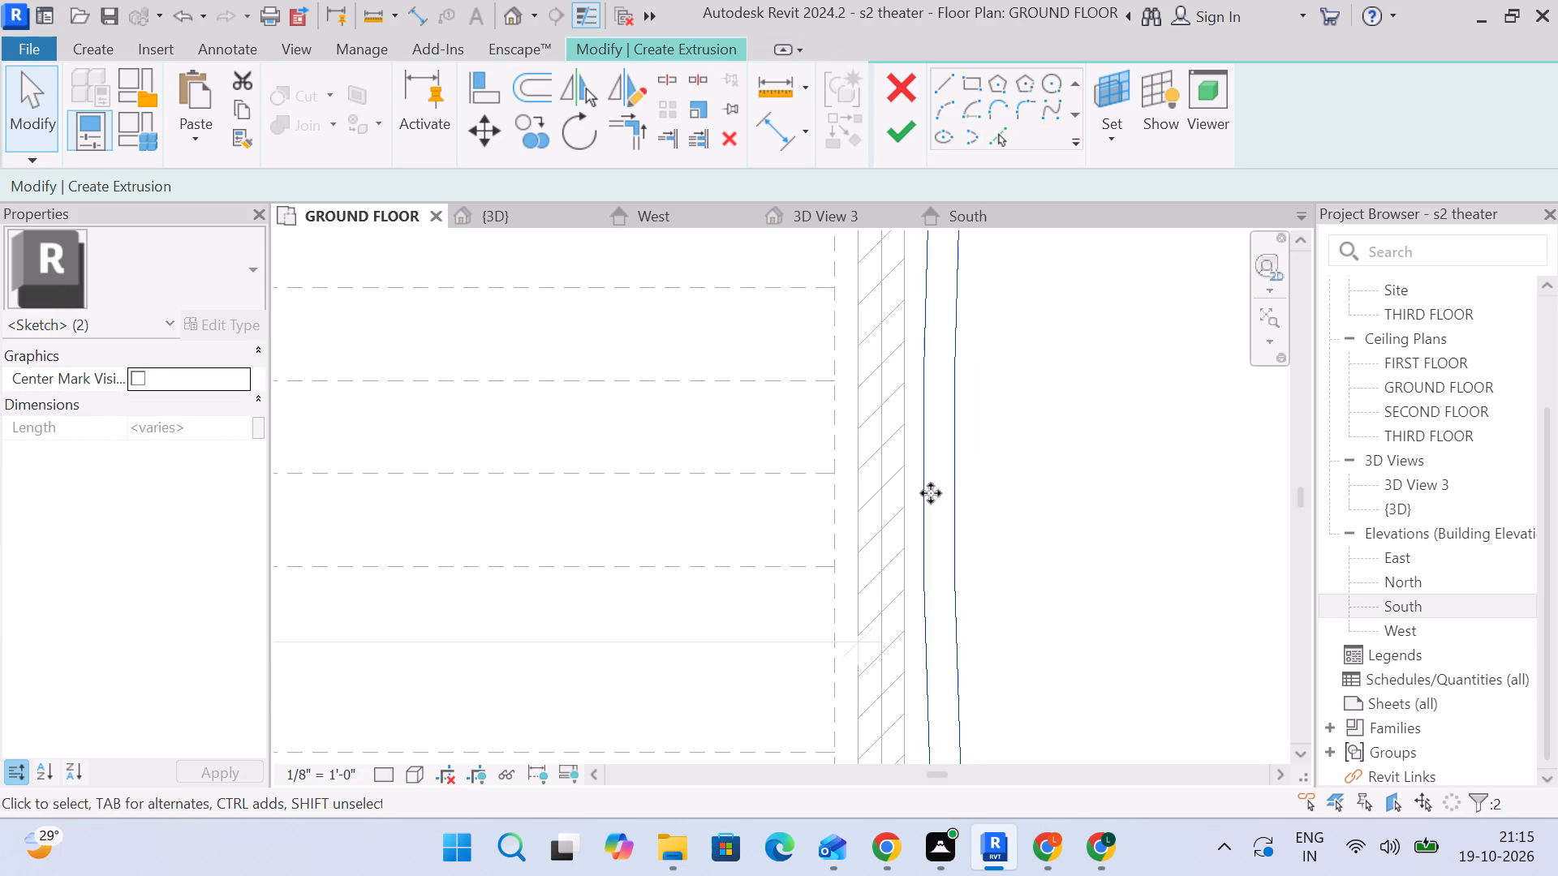
pyautogui.press('Left')
pyautogui.press('Left')
pyautogui.press('Left')
pyautogui.scroll(5, 908, 473)
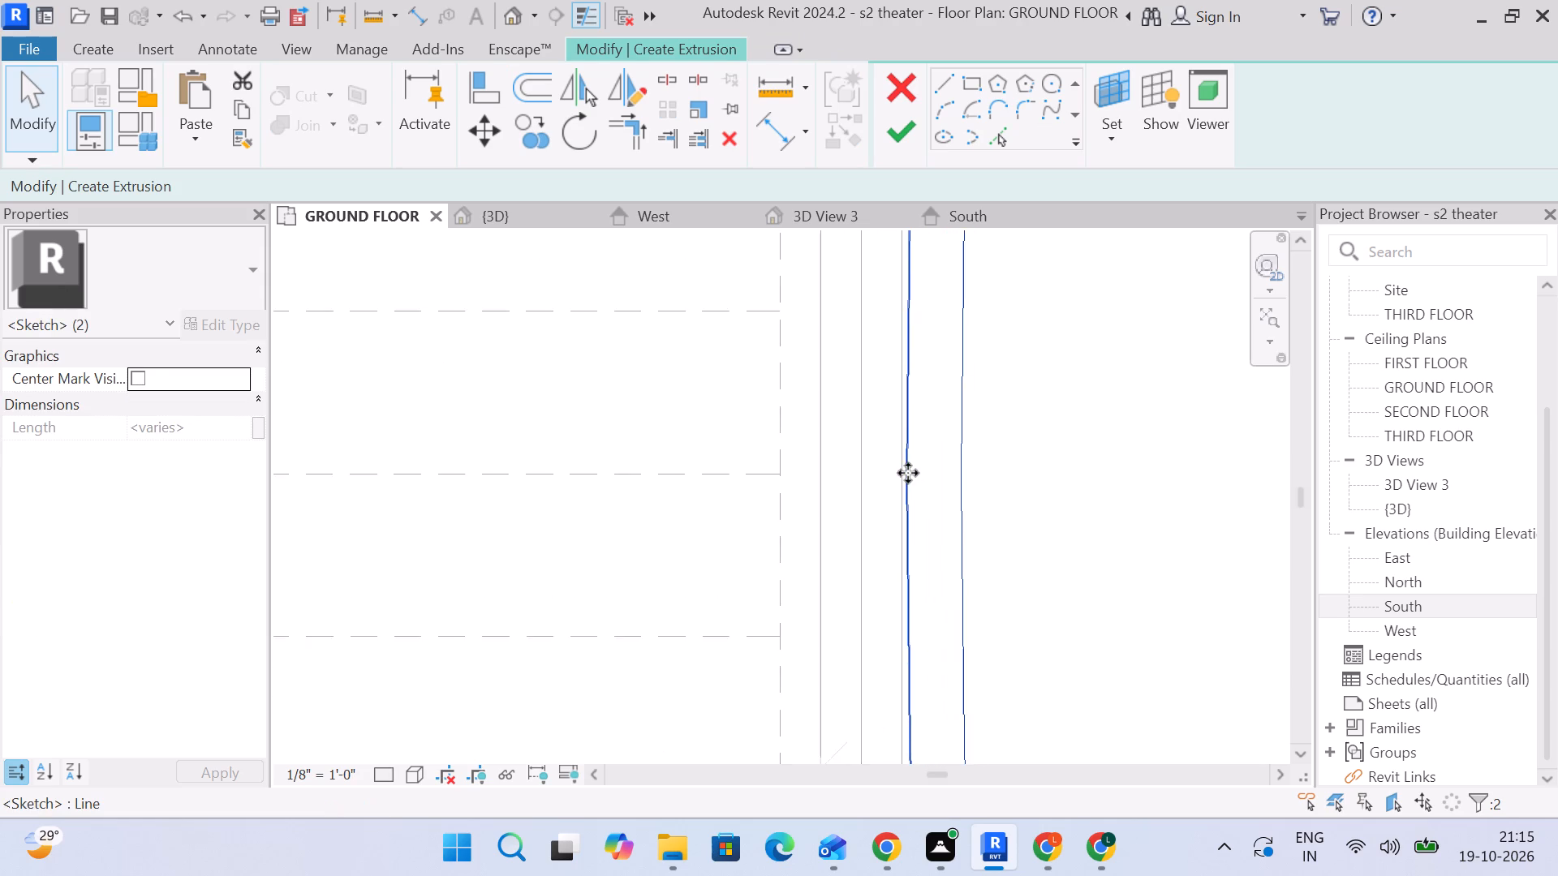
pyautogui.scroll(4, 908, 473)
pyautogui.press('Left')
pyautogui.press('Left')
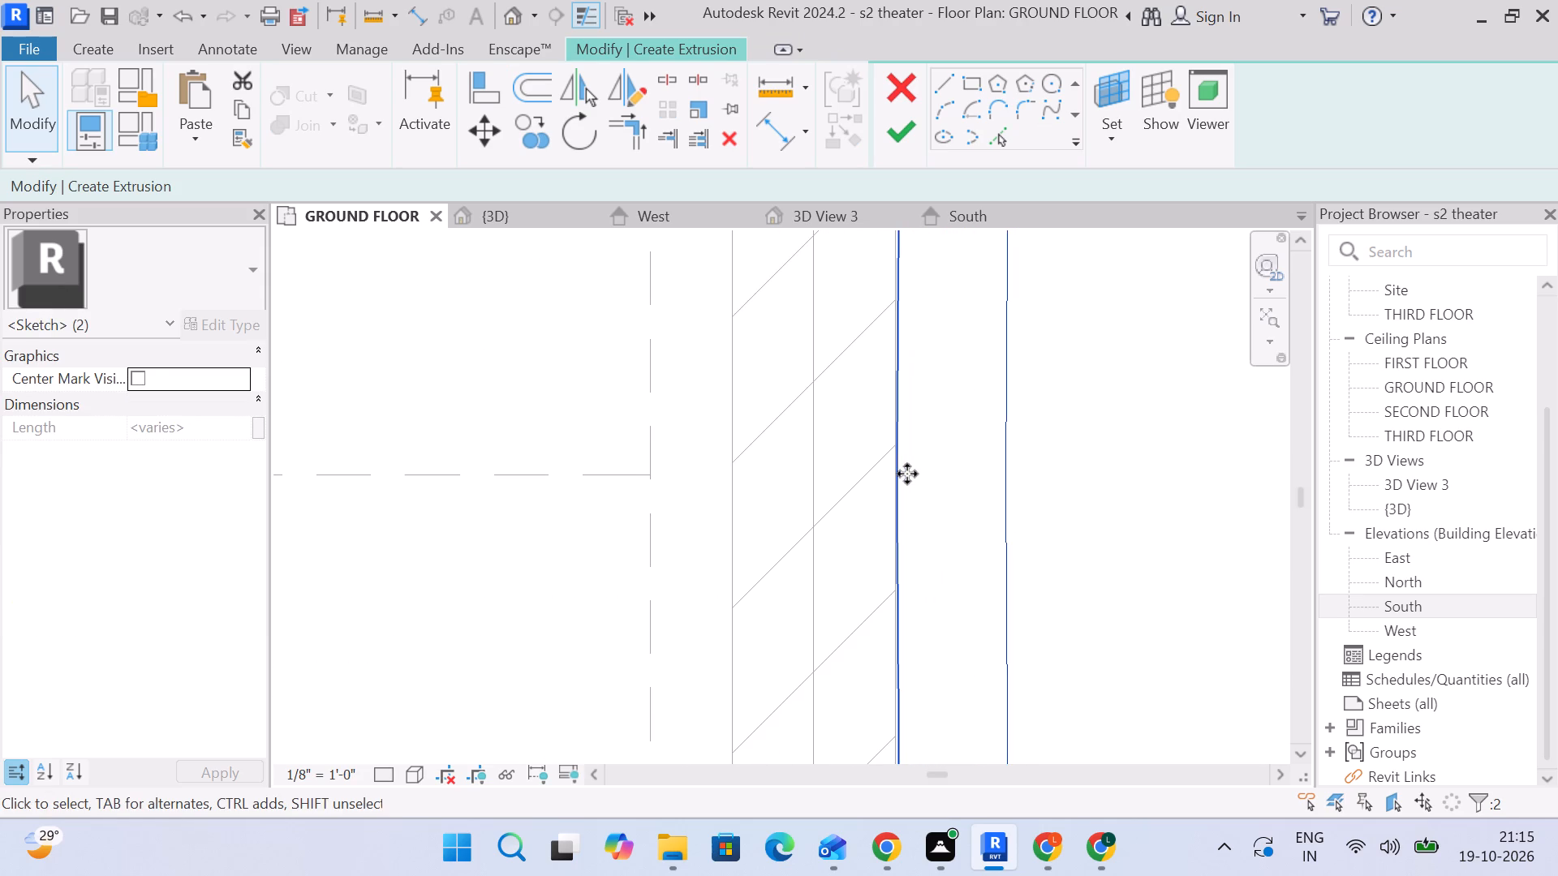
pyautogui.press('Right')
pyautogui.press('Right')
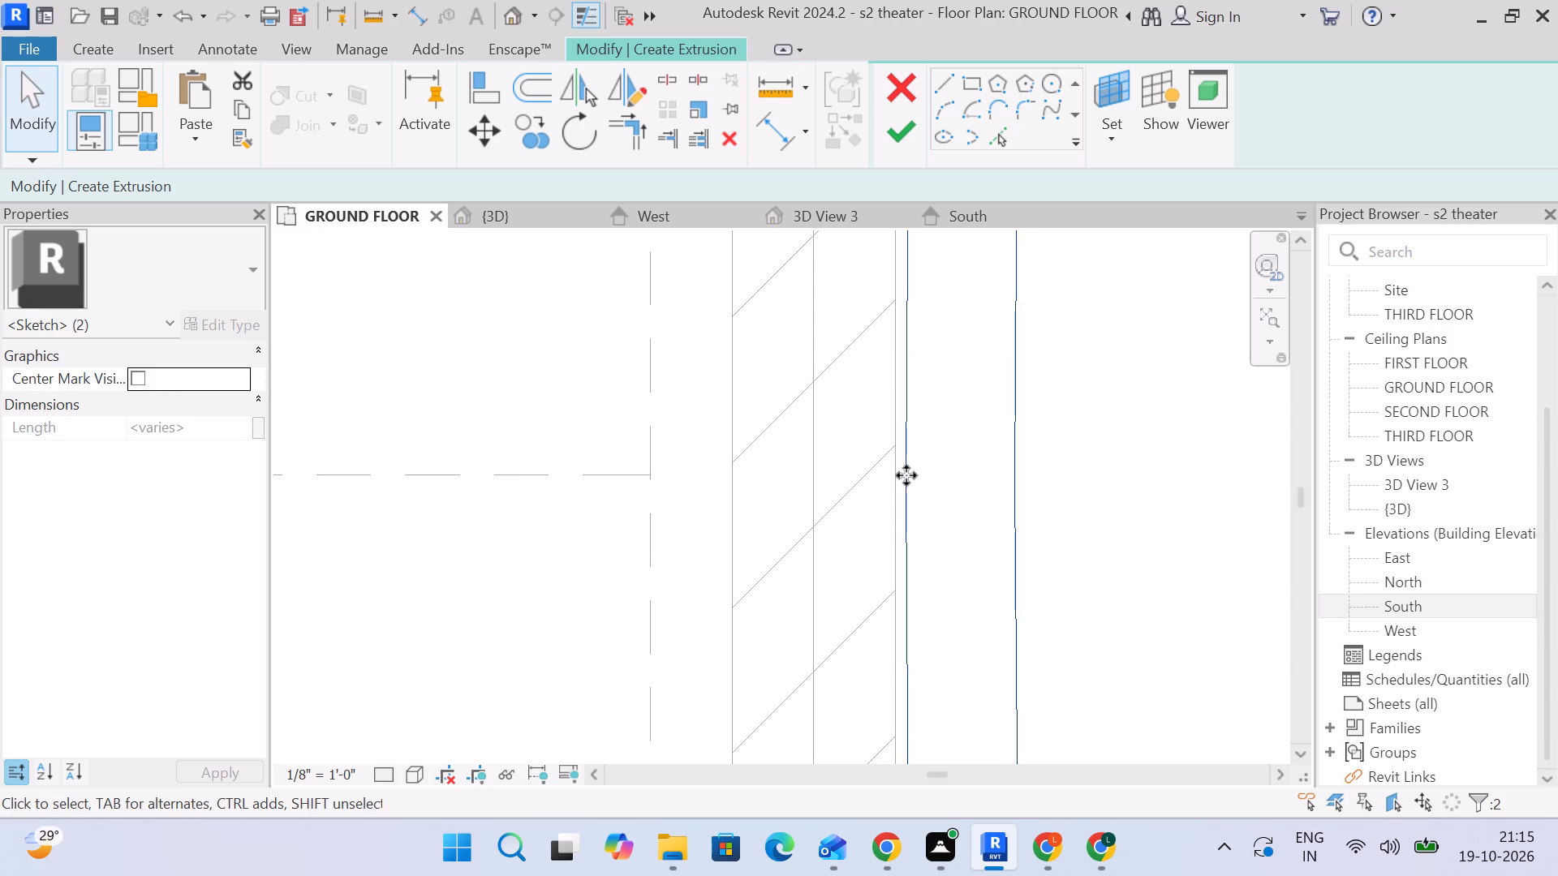
# Draw a straight line from the lower end to the upper end of the seating-side arc.
pyautogui.scroll(-17, 909, 487)
pyautogui.scroll(-4, 915, 519)
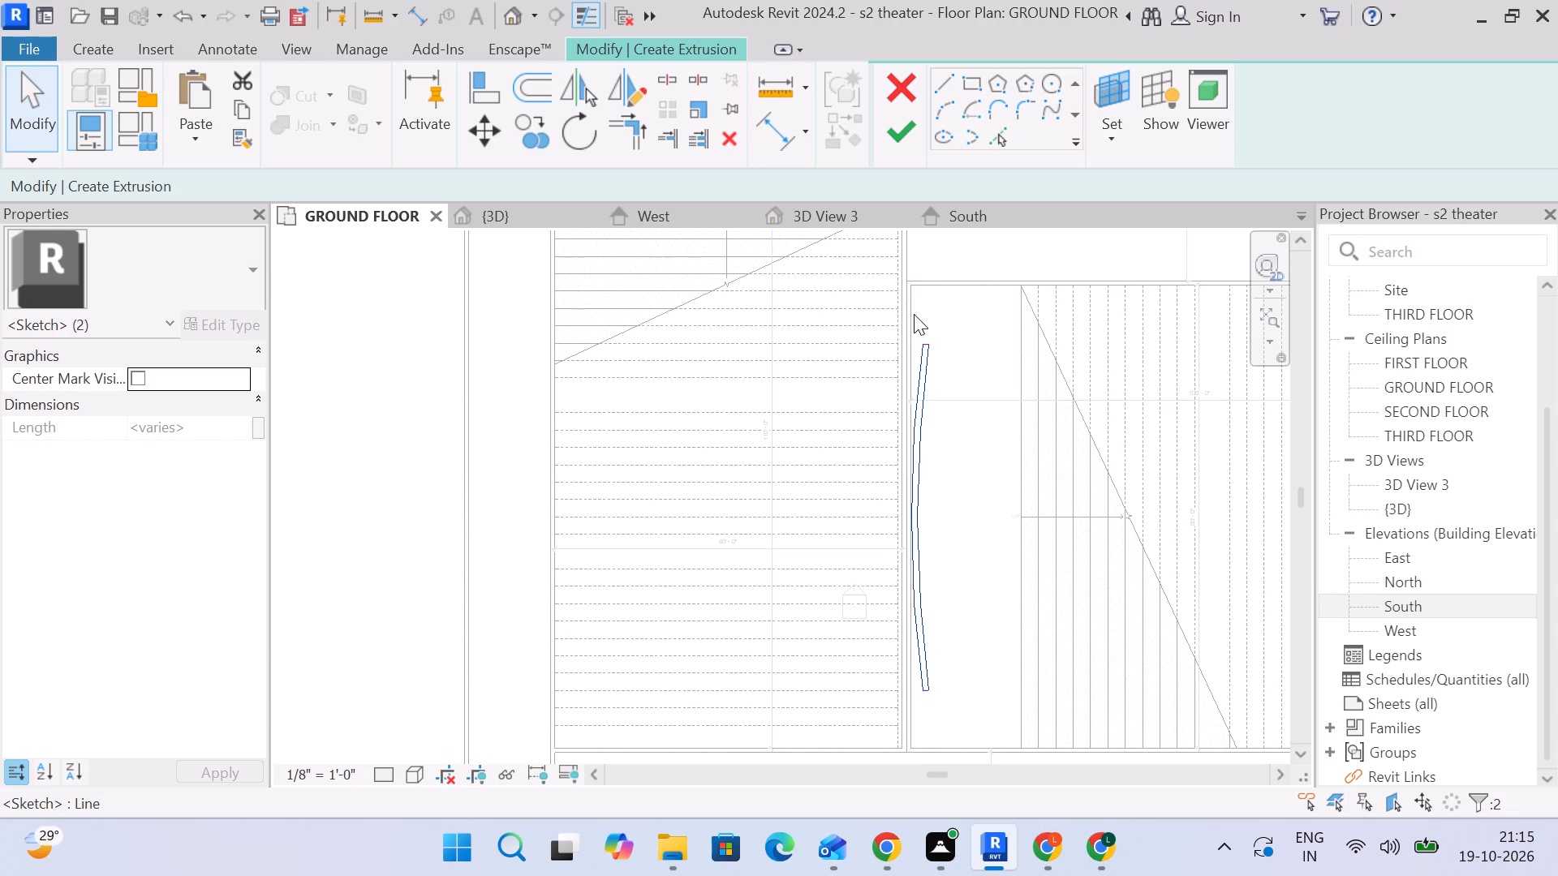
pyautogui.scroll(4, 914, 314)
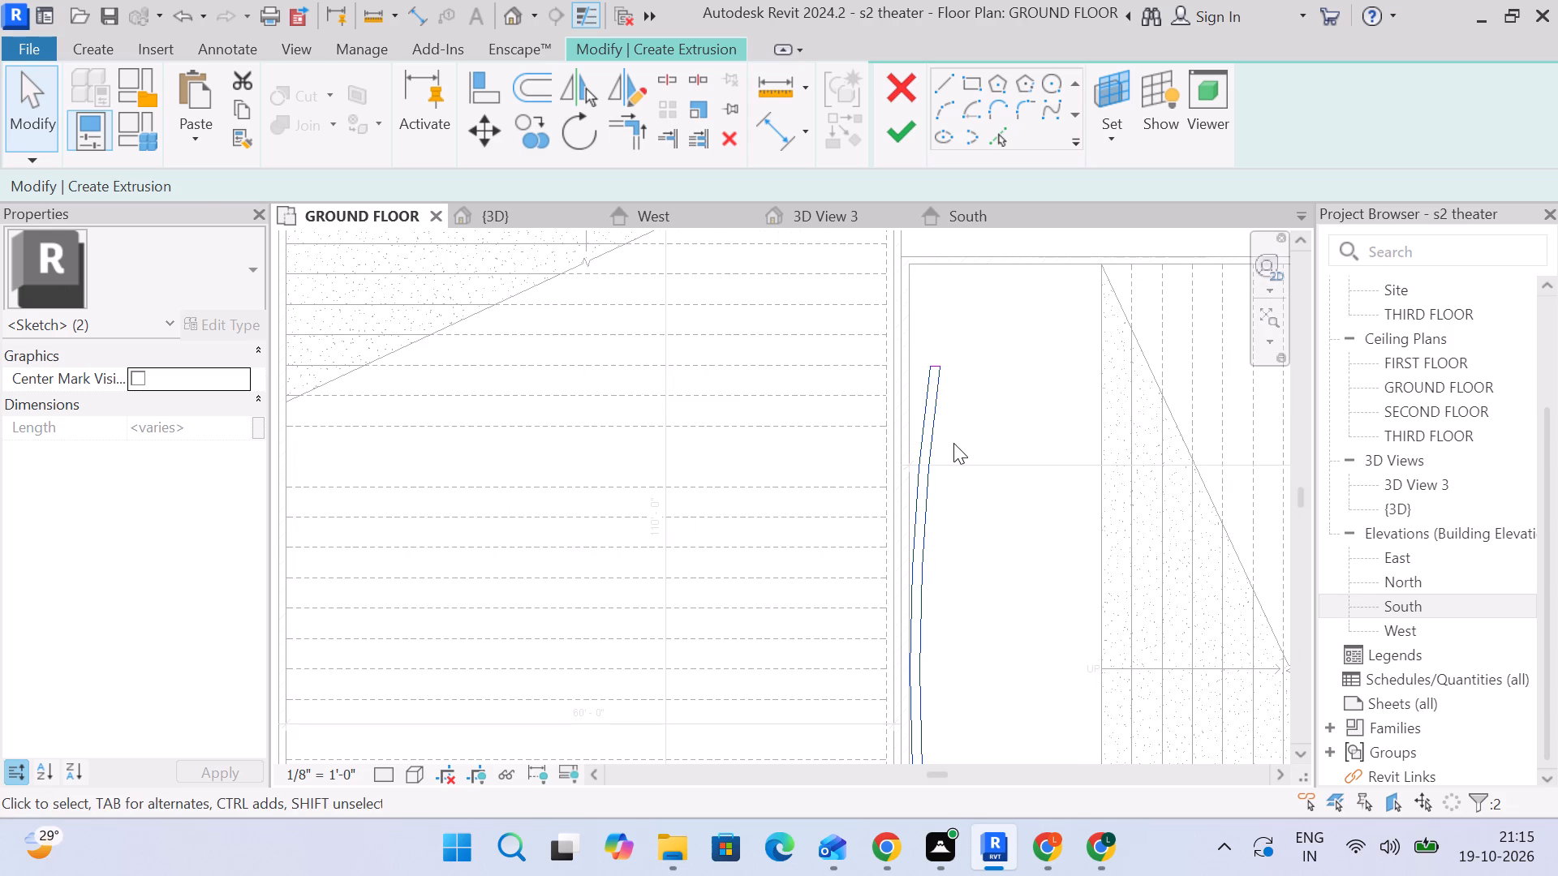
pyautogui.click(933, 436)
pyautogui.scroll(-3, 970, 442)
pyautogui.moveTo(972, 443); pyautogui.dragTo(989, 333, button='middle')
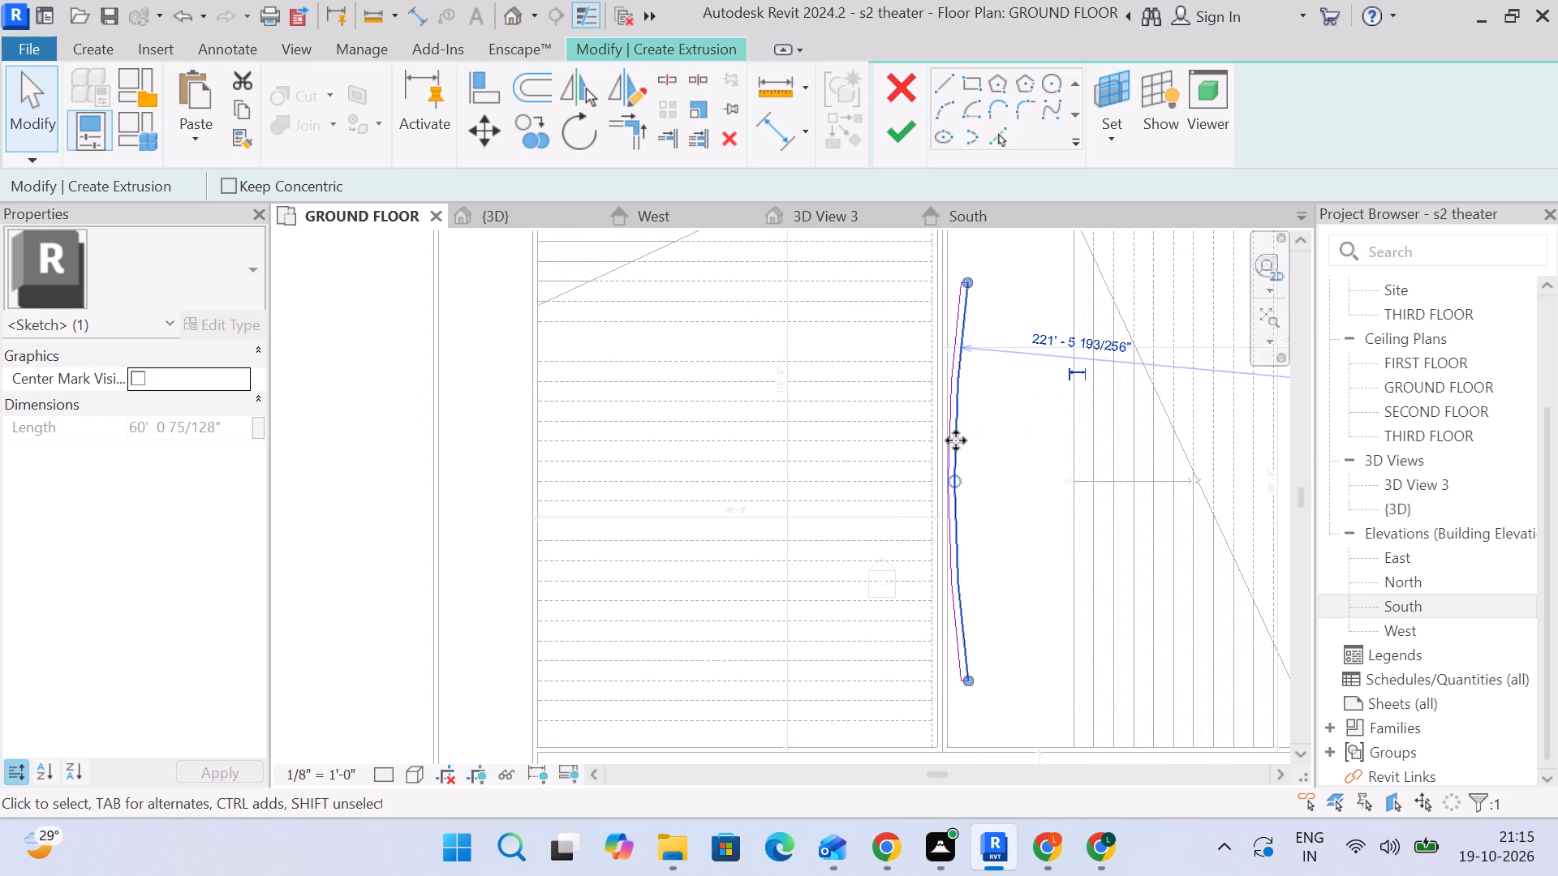
pyautogui.scroll(4, 975, 453)
pyautogui.scroll(-3, 976, 451)
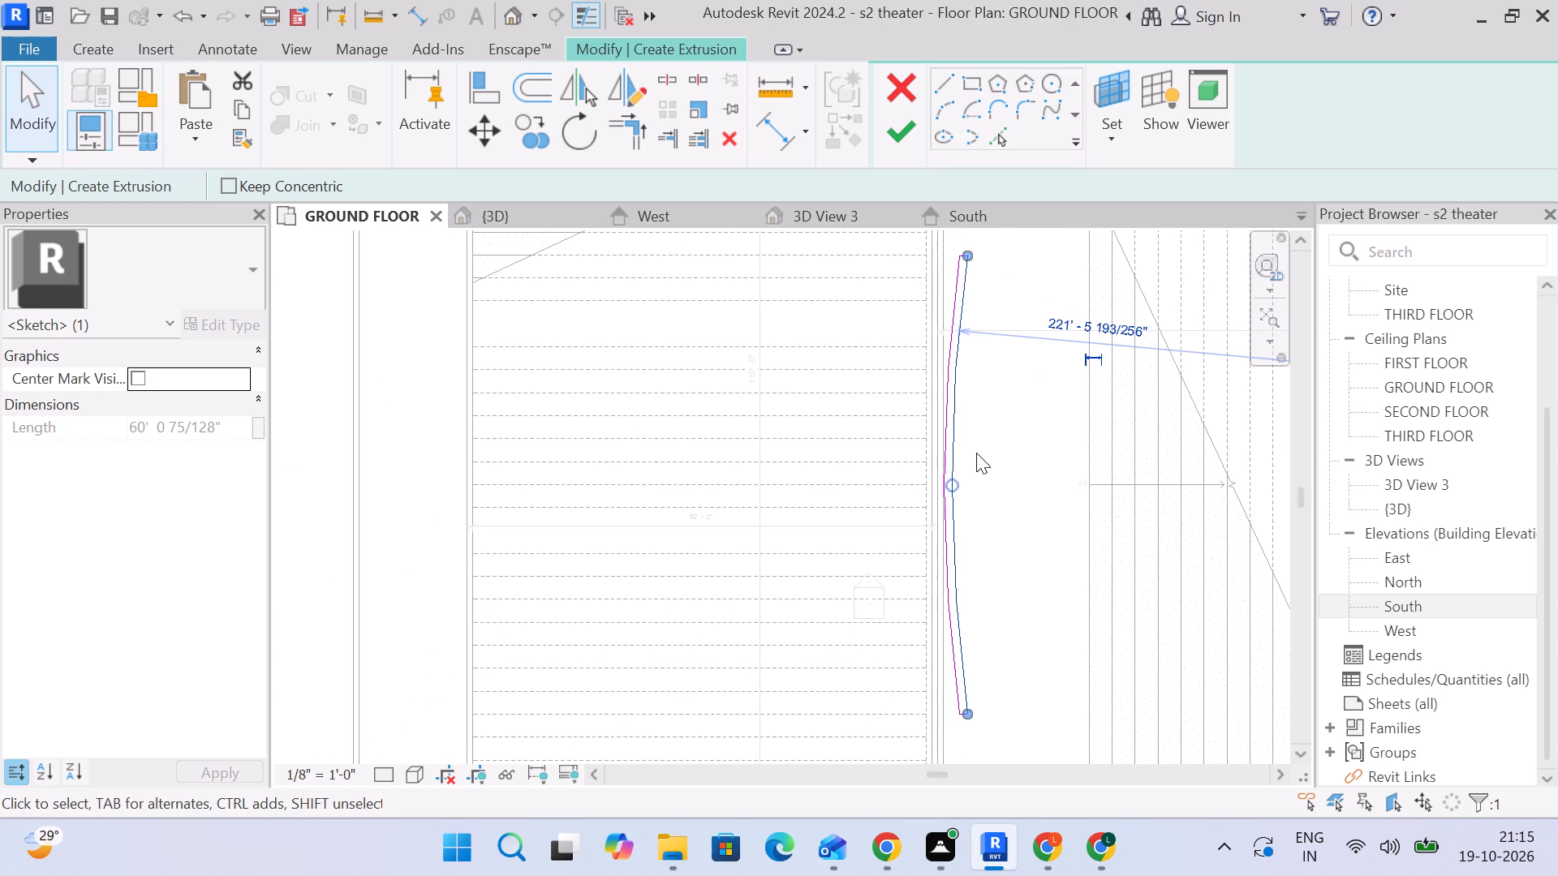
pyautogui.click(936, 79)
pyautogui.scroll(4, 964, 720)
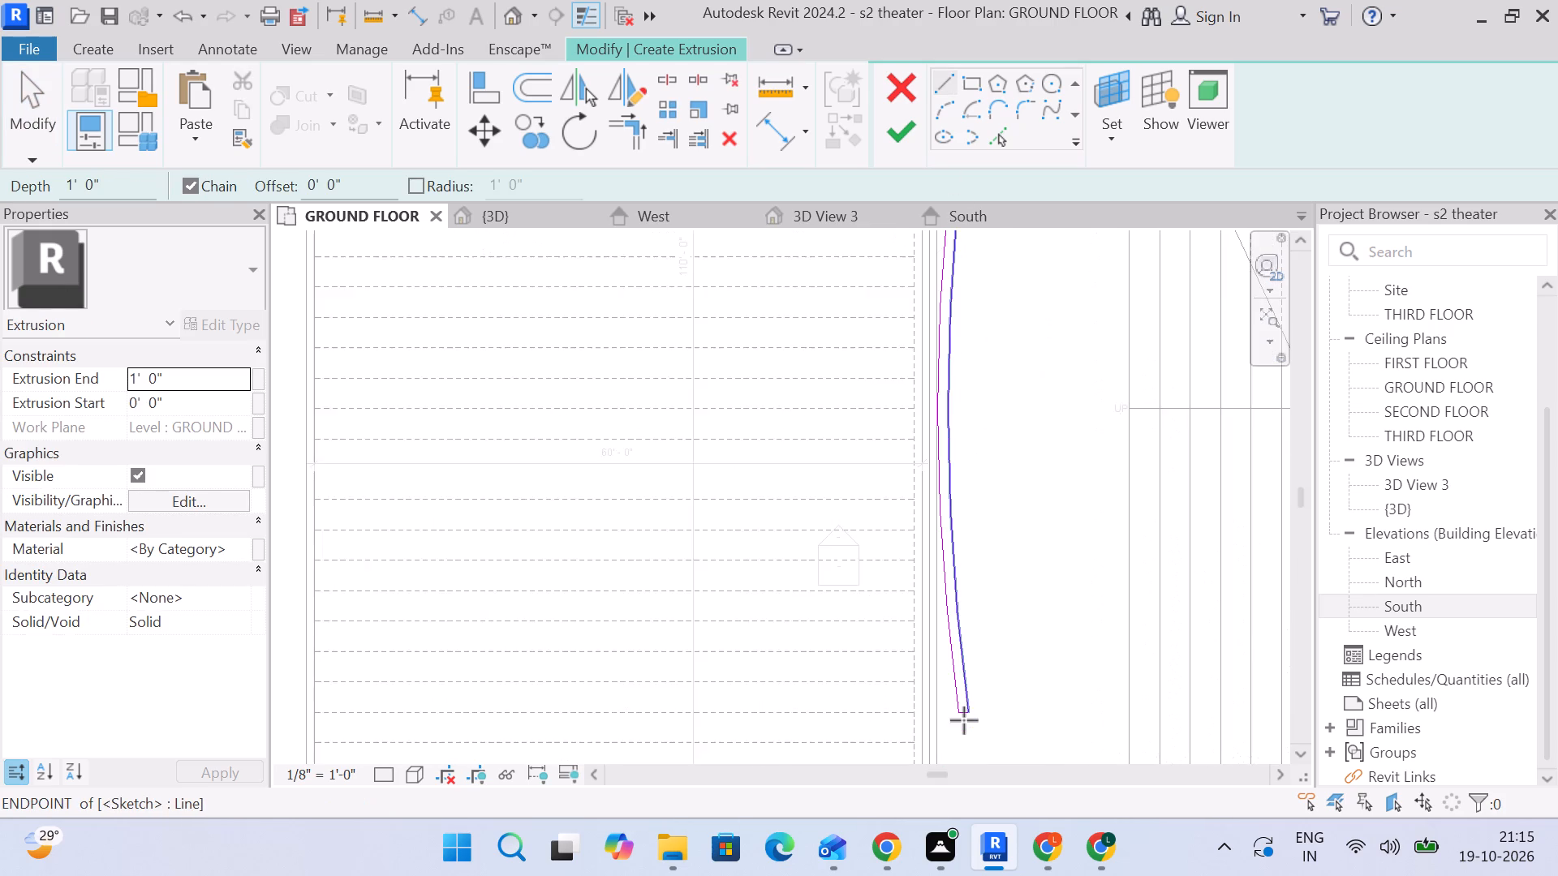
pyautogui.click(969, 706)
pyautogui.moveTo(1014, 446); pyautogui.dragTo(1014, 670, button='middle')
pyautogui.scroll(1, 988, 371)
pyautogui.moveTo(988, 373); pyautogui.dragTo(989, 530, button='middle')
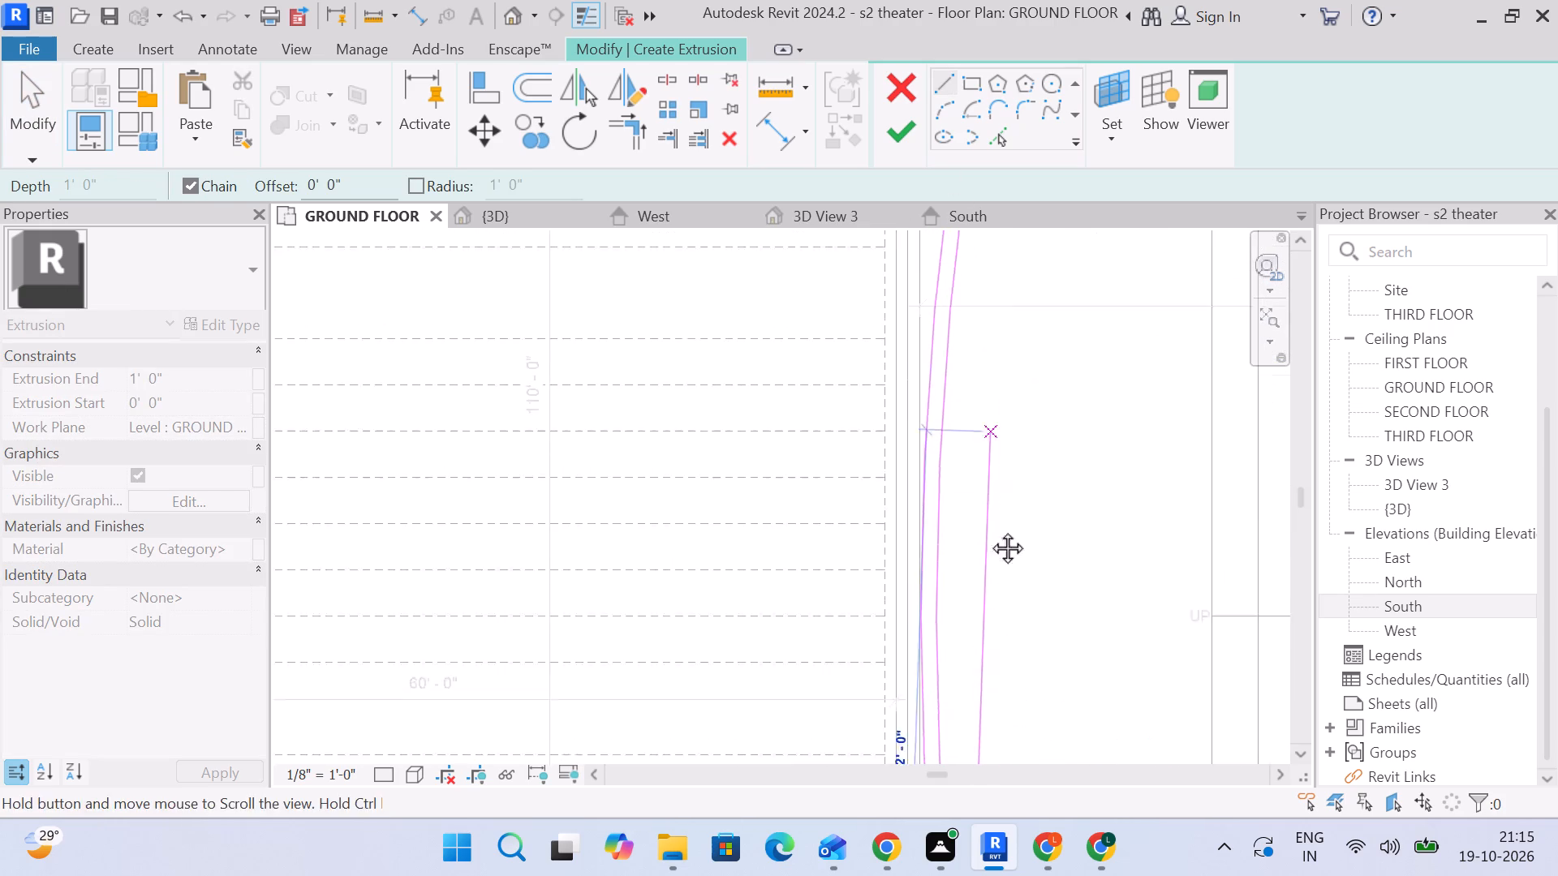
pyautogui.moveTo(989, 530); pyautogui.dragTo(991, 638, button='middle')
pyautogui.scroll(5, 968, 358)
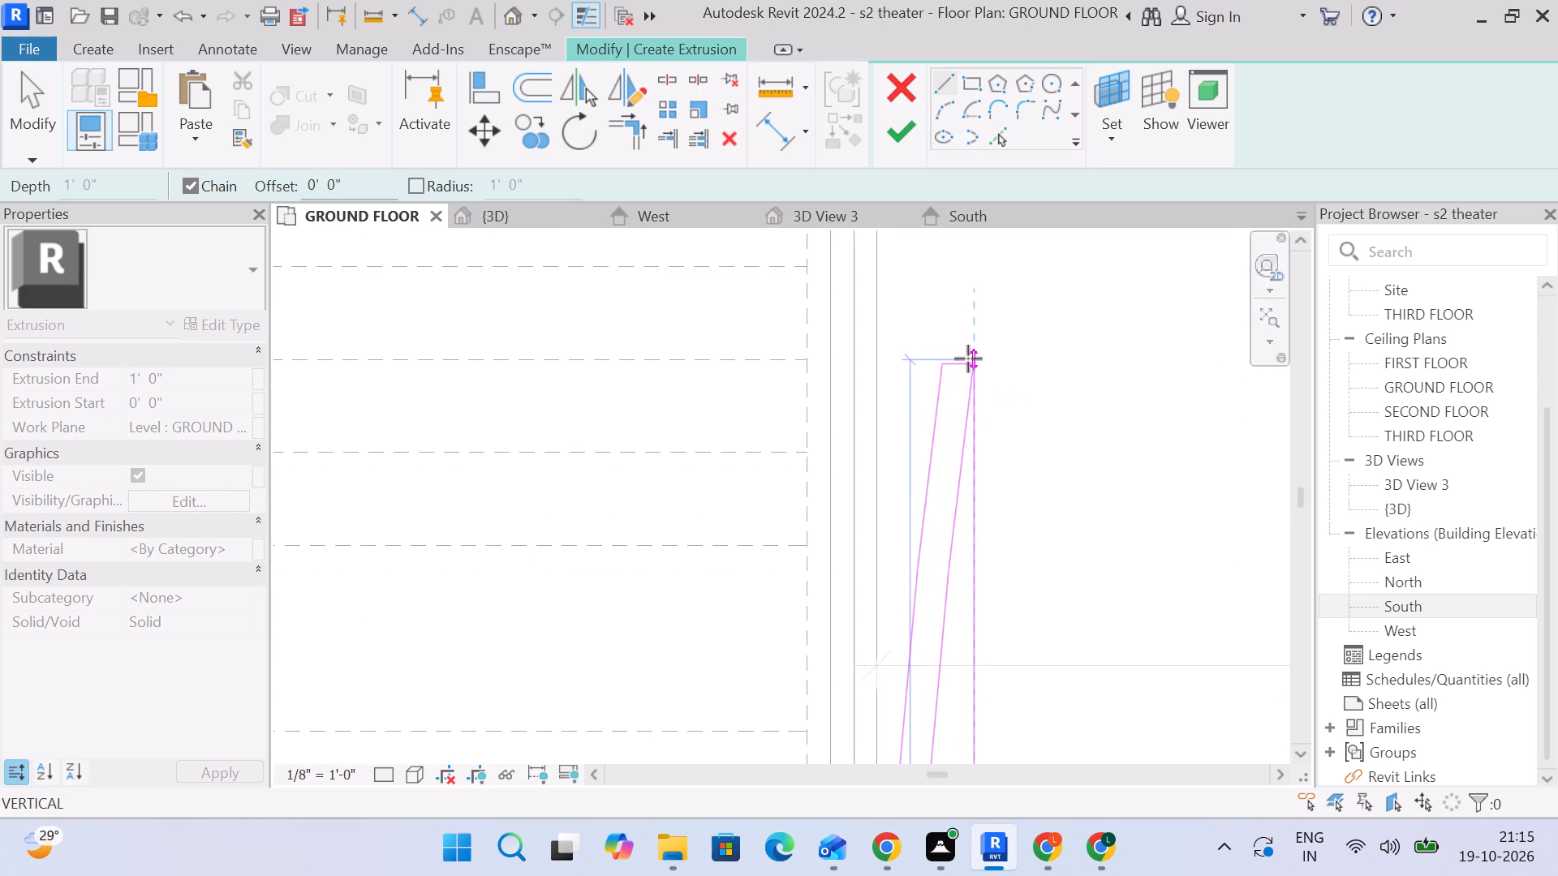
pyautogui.scroll(5, 974, 363)
pyautogui.click(971, 363)
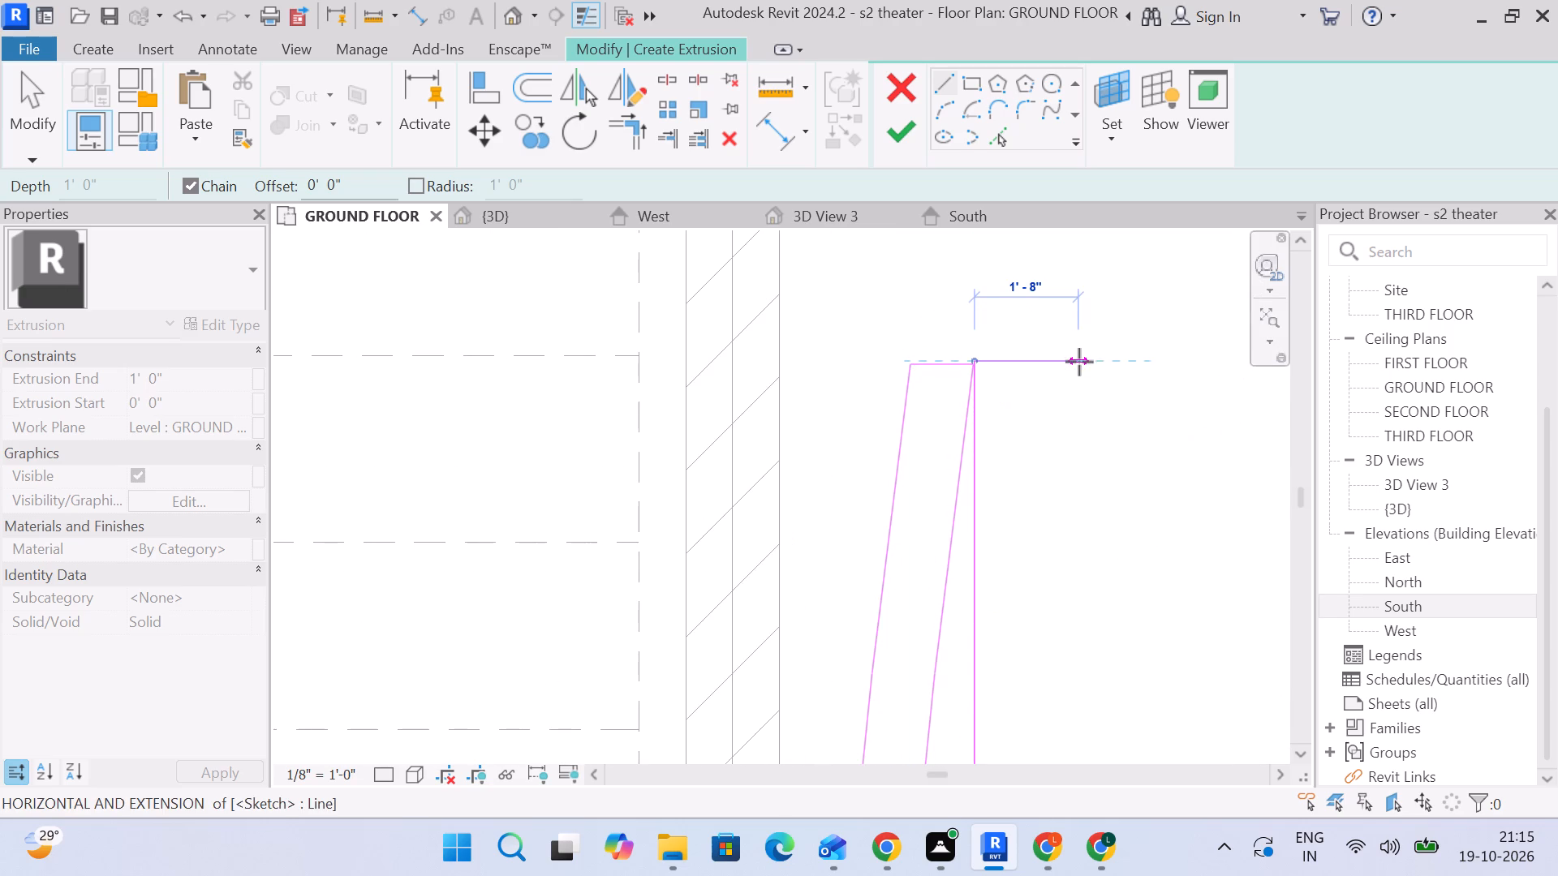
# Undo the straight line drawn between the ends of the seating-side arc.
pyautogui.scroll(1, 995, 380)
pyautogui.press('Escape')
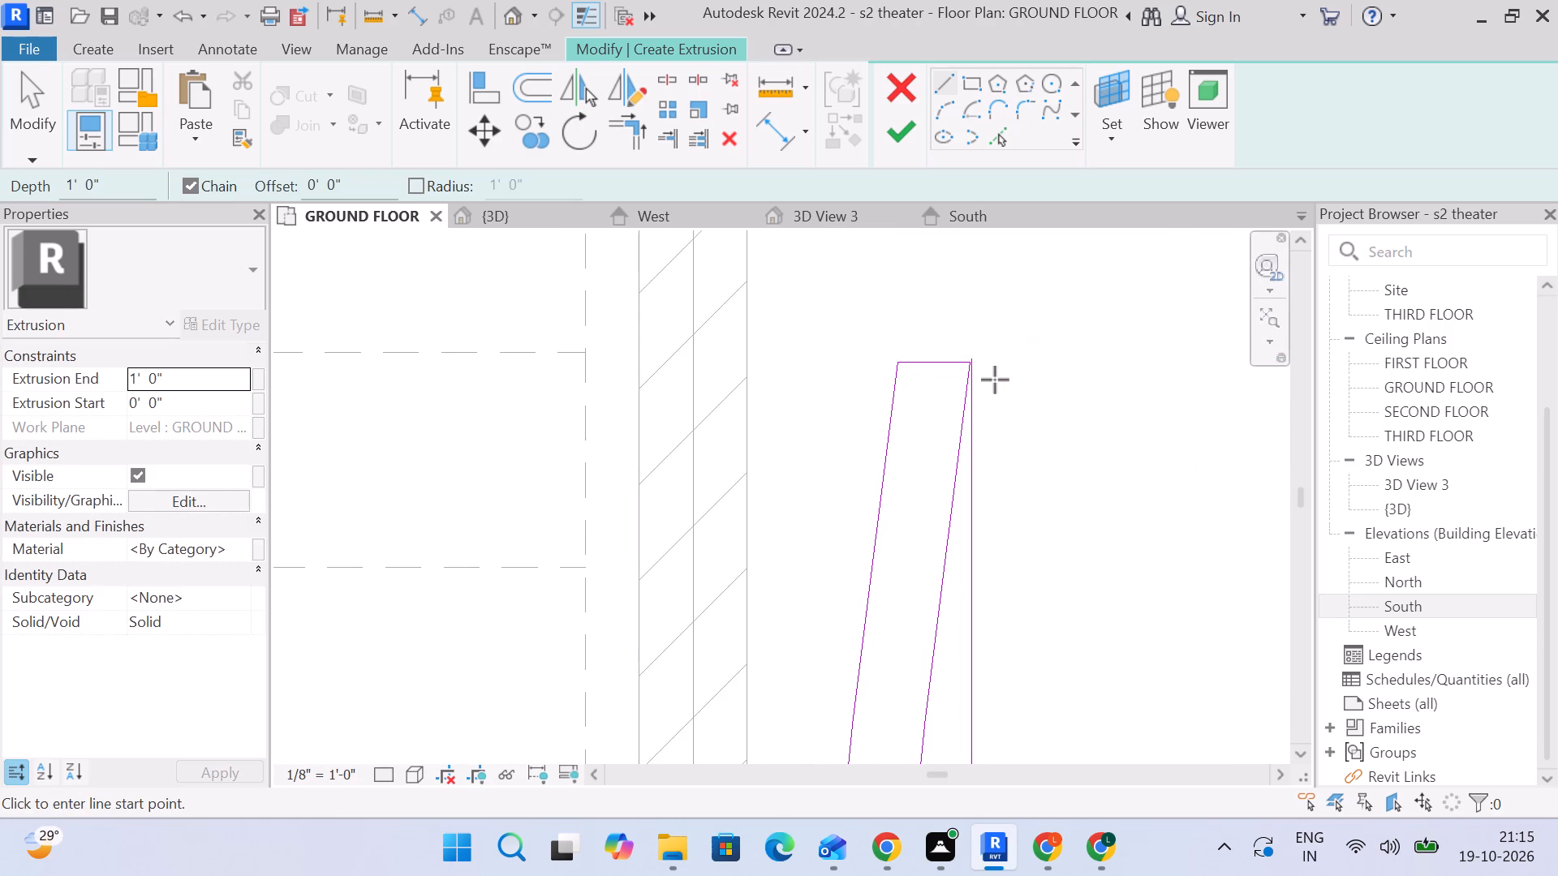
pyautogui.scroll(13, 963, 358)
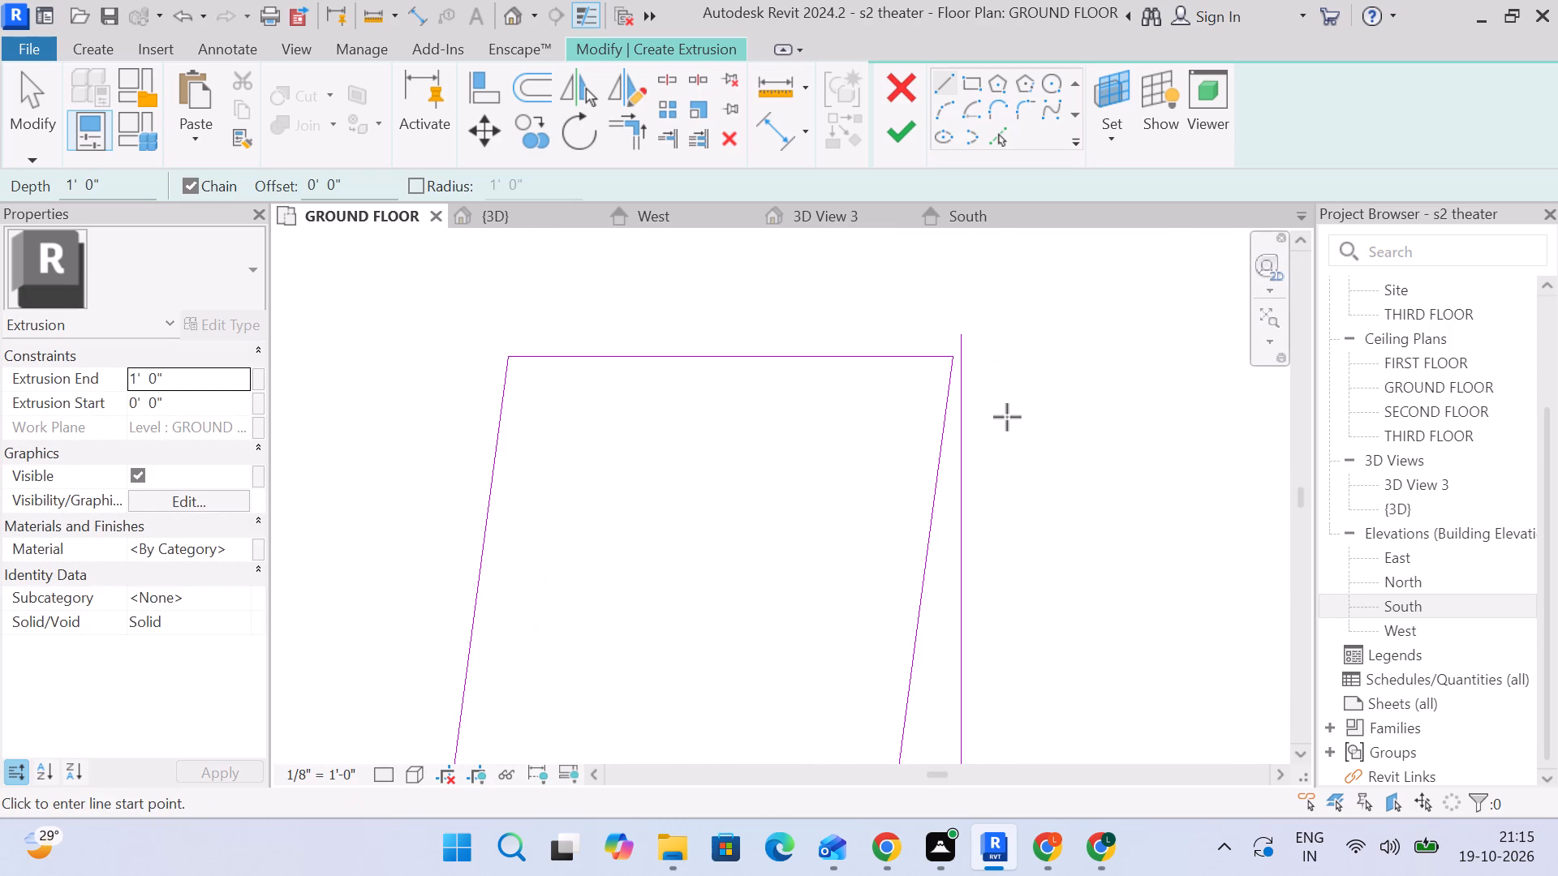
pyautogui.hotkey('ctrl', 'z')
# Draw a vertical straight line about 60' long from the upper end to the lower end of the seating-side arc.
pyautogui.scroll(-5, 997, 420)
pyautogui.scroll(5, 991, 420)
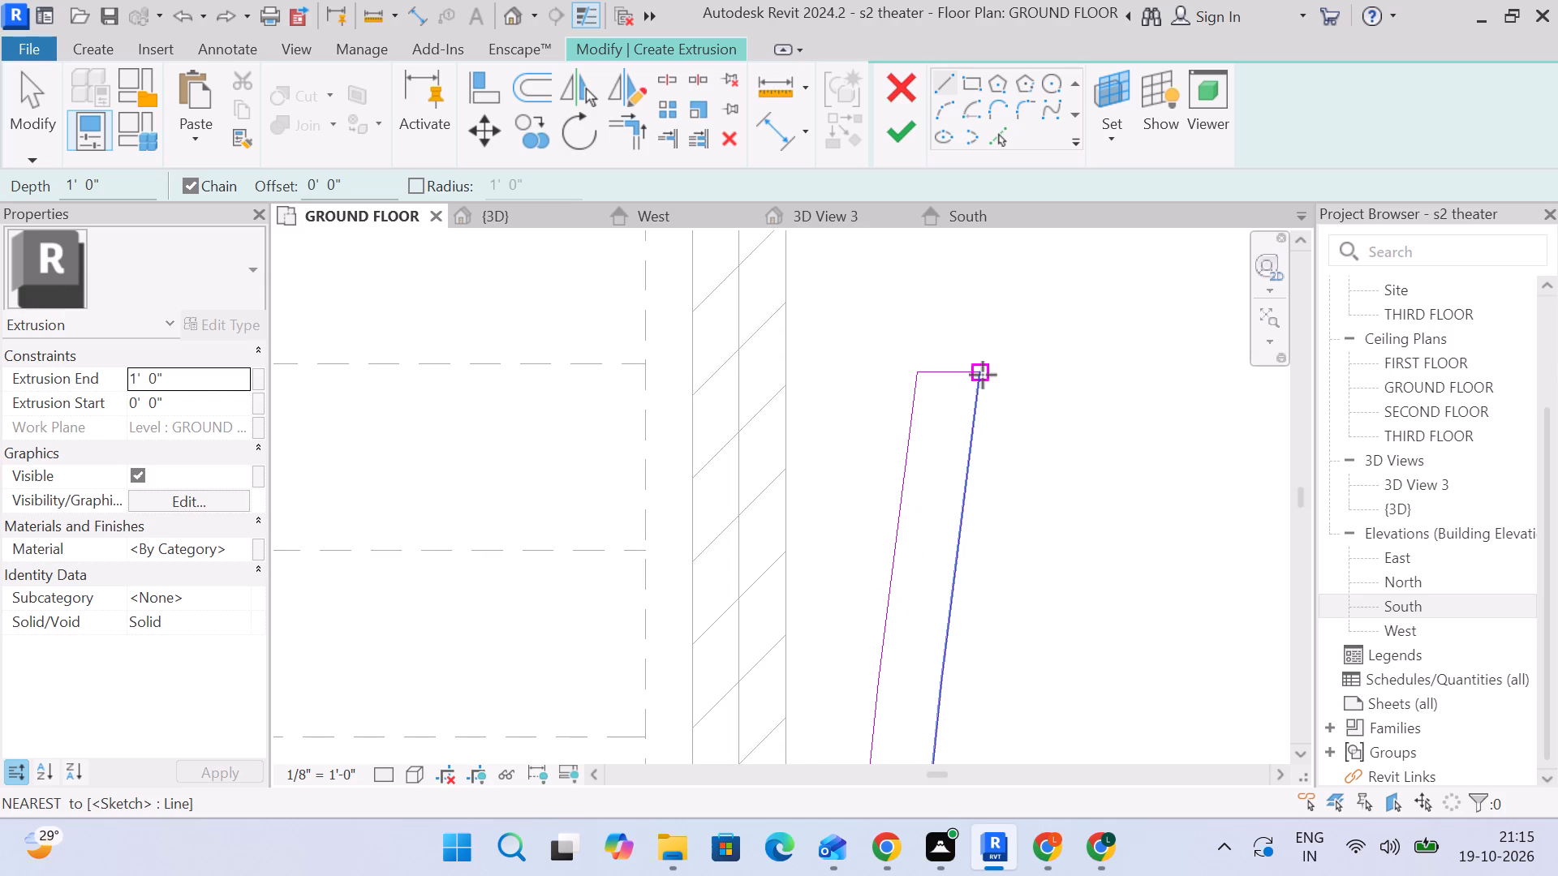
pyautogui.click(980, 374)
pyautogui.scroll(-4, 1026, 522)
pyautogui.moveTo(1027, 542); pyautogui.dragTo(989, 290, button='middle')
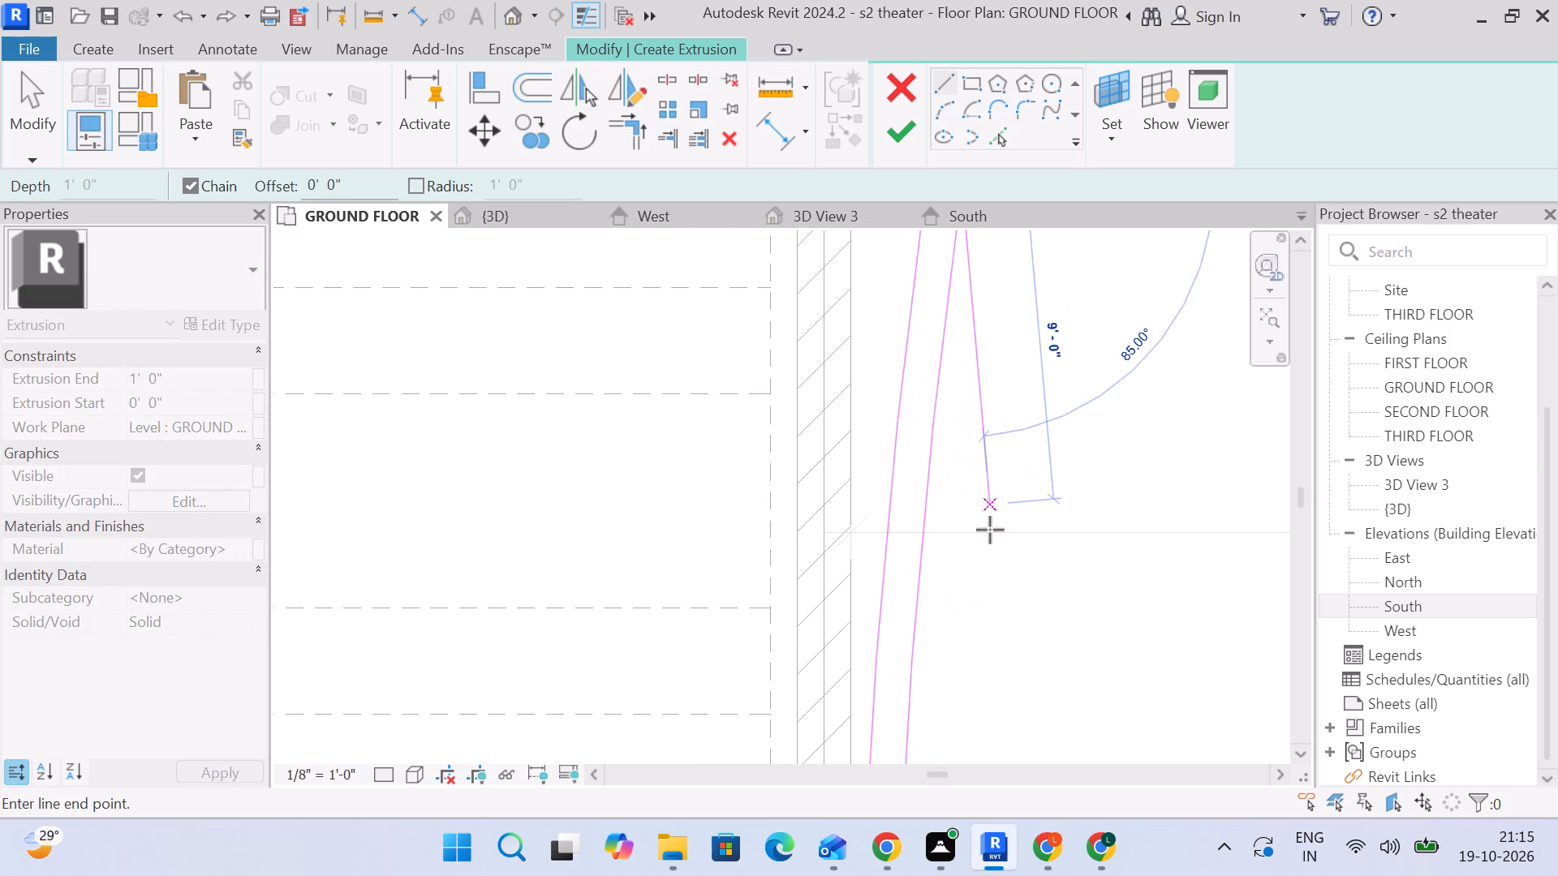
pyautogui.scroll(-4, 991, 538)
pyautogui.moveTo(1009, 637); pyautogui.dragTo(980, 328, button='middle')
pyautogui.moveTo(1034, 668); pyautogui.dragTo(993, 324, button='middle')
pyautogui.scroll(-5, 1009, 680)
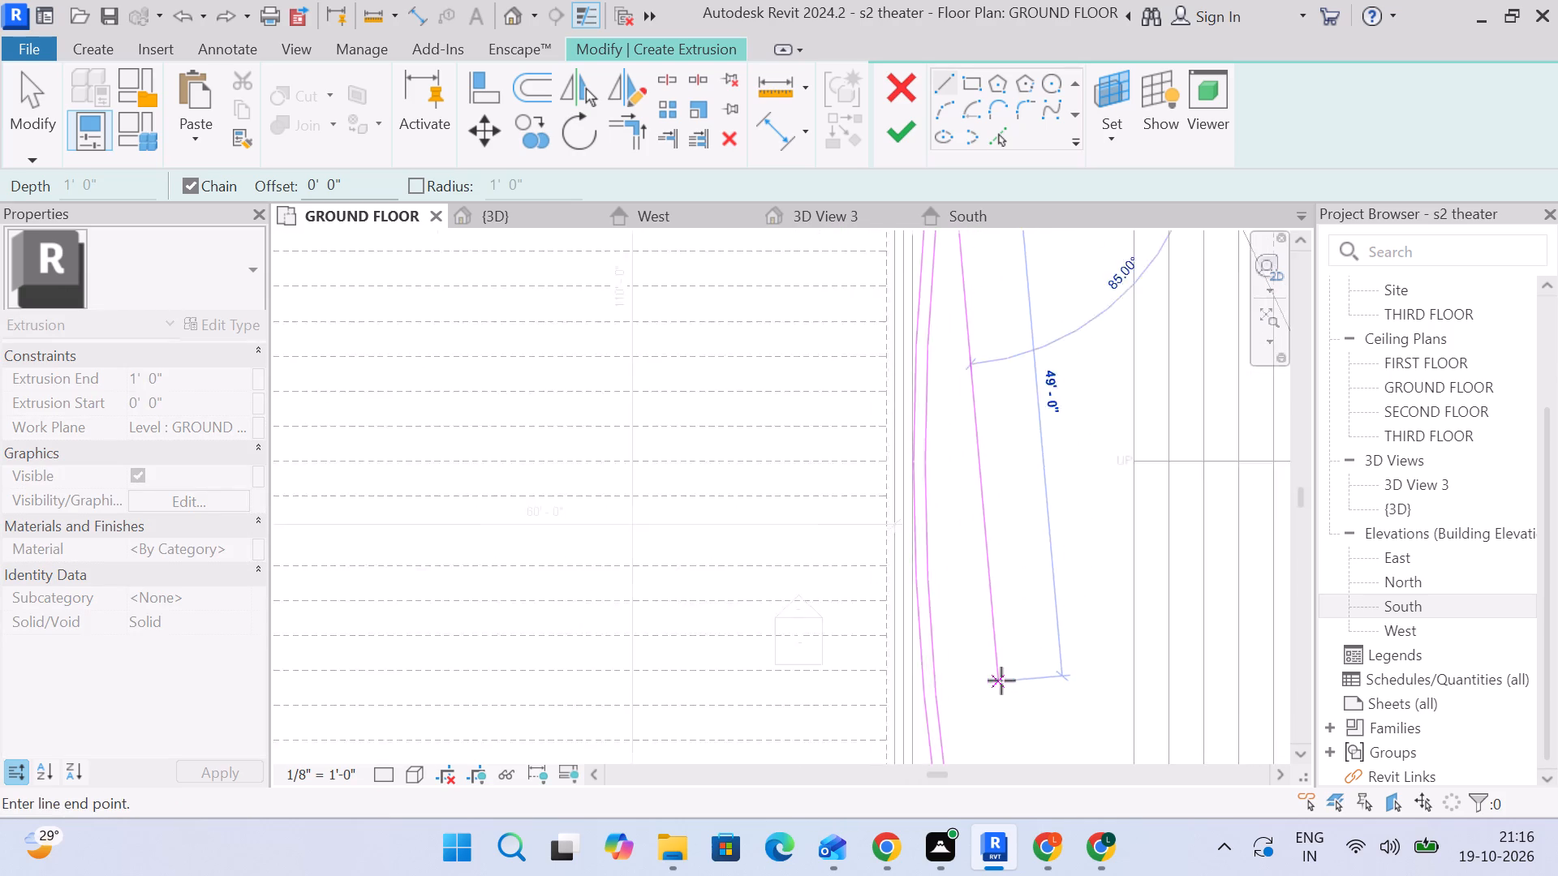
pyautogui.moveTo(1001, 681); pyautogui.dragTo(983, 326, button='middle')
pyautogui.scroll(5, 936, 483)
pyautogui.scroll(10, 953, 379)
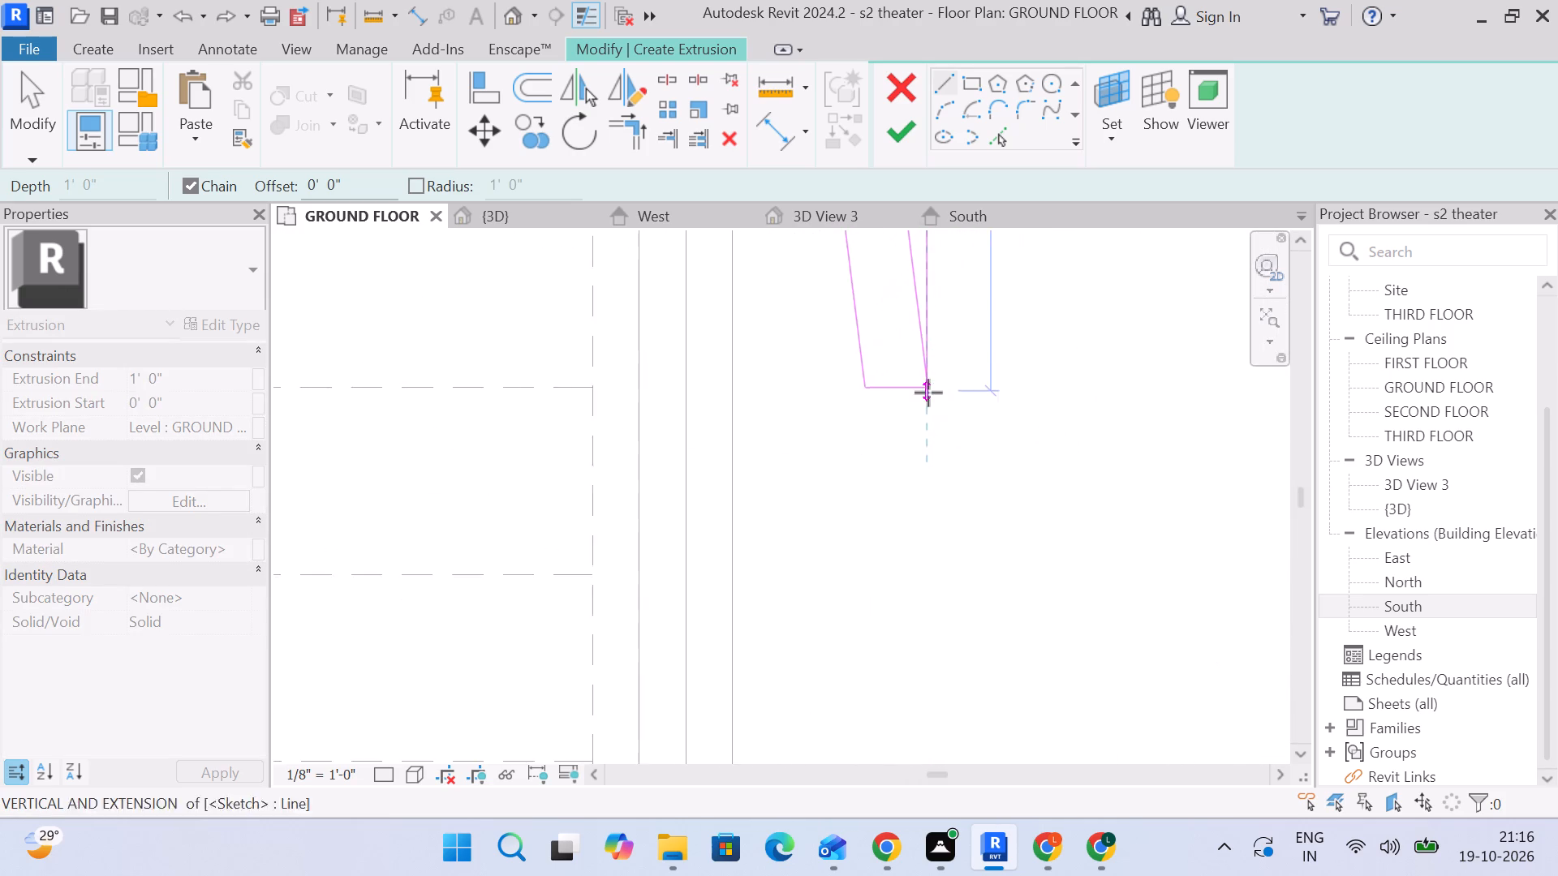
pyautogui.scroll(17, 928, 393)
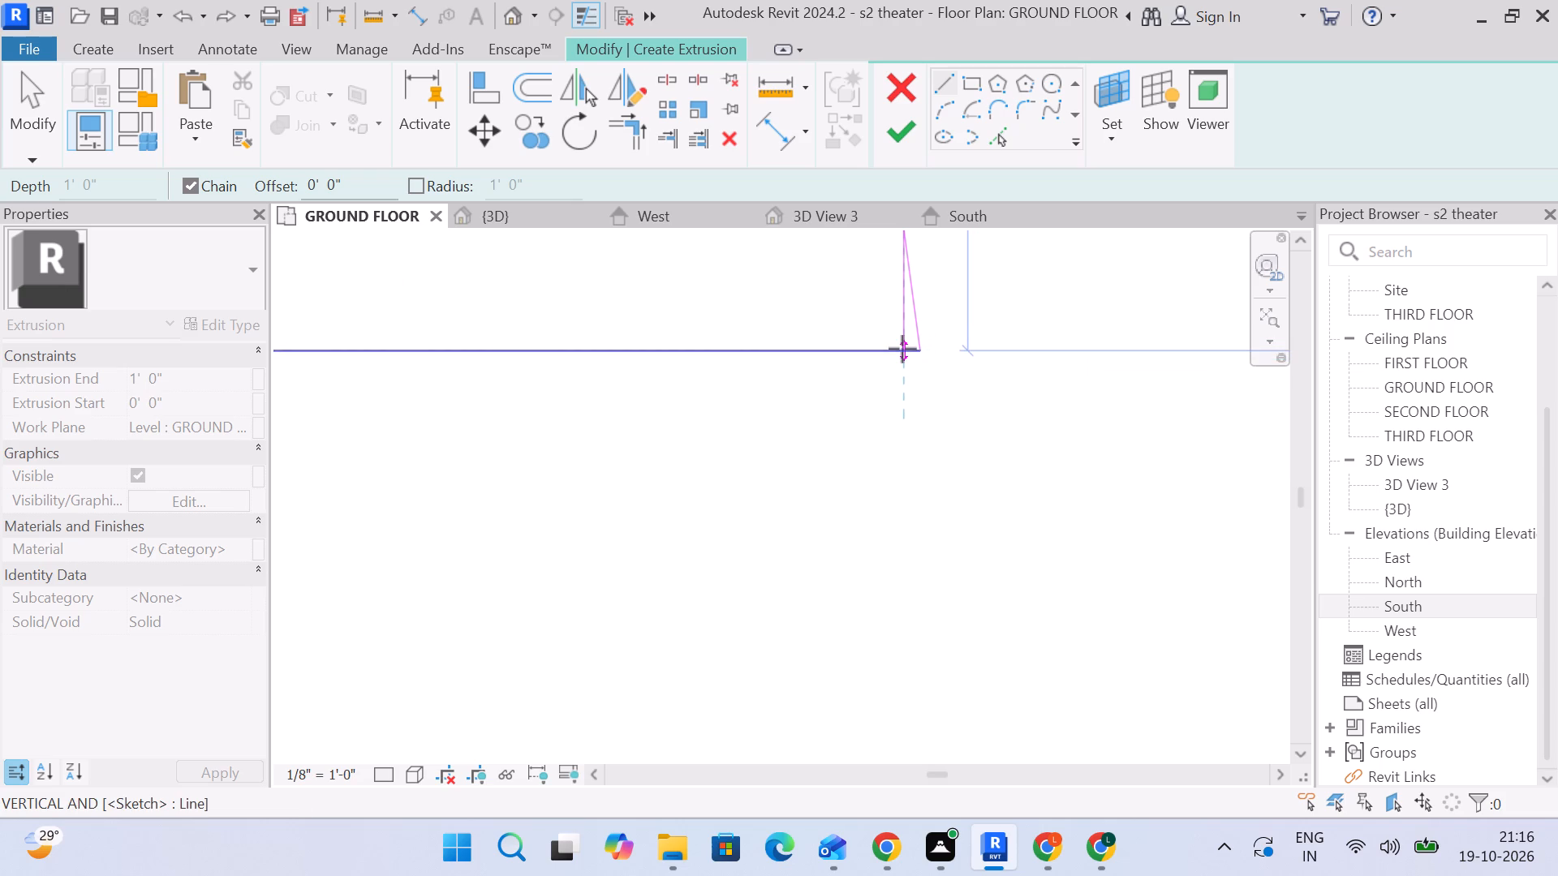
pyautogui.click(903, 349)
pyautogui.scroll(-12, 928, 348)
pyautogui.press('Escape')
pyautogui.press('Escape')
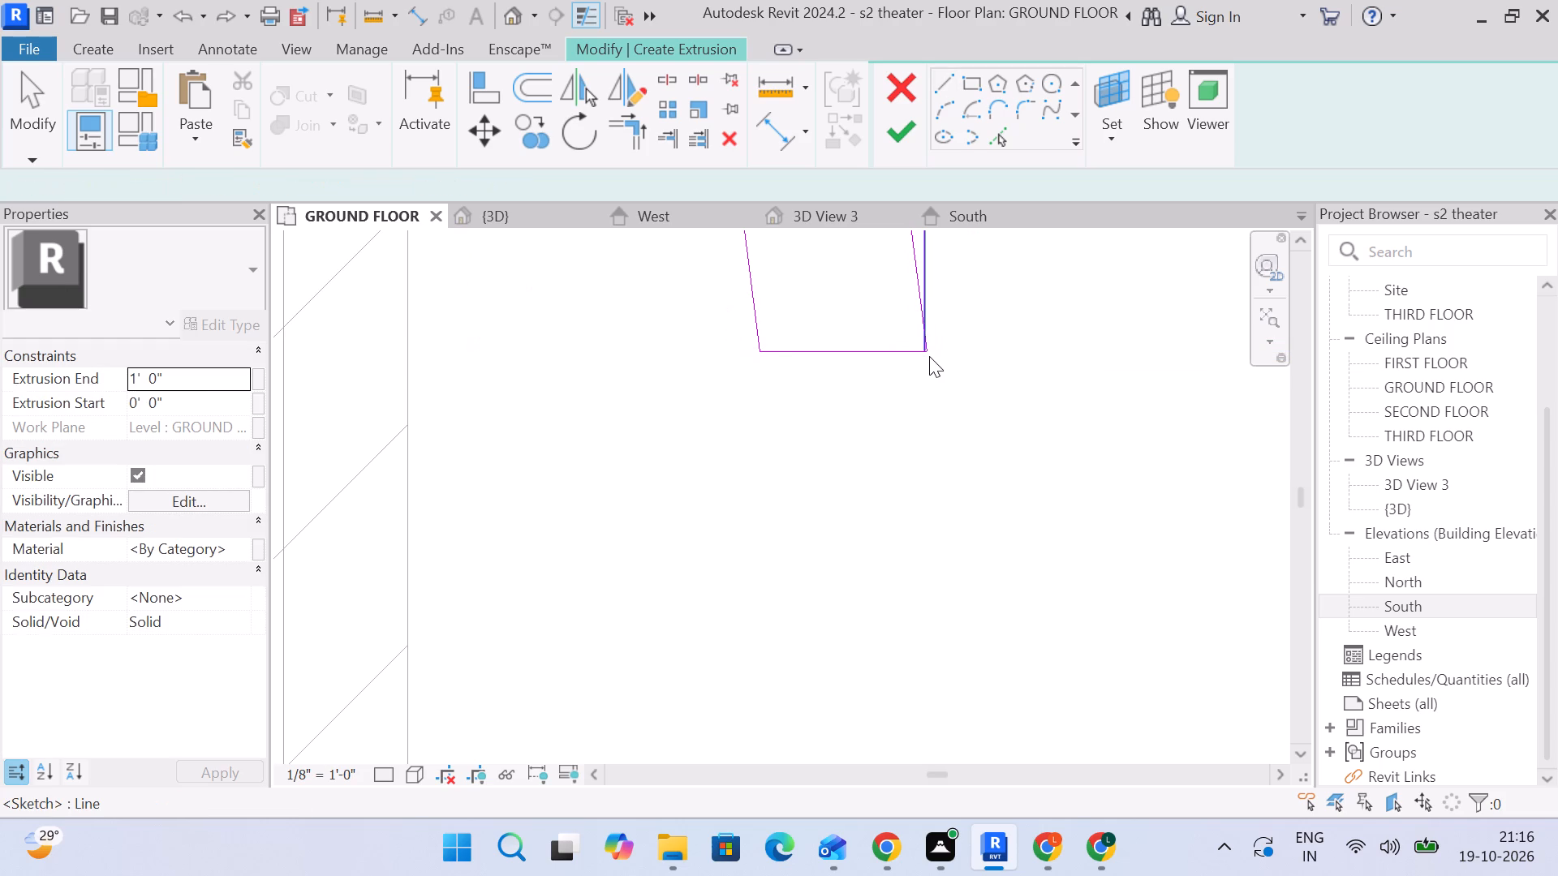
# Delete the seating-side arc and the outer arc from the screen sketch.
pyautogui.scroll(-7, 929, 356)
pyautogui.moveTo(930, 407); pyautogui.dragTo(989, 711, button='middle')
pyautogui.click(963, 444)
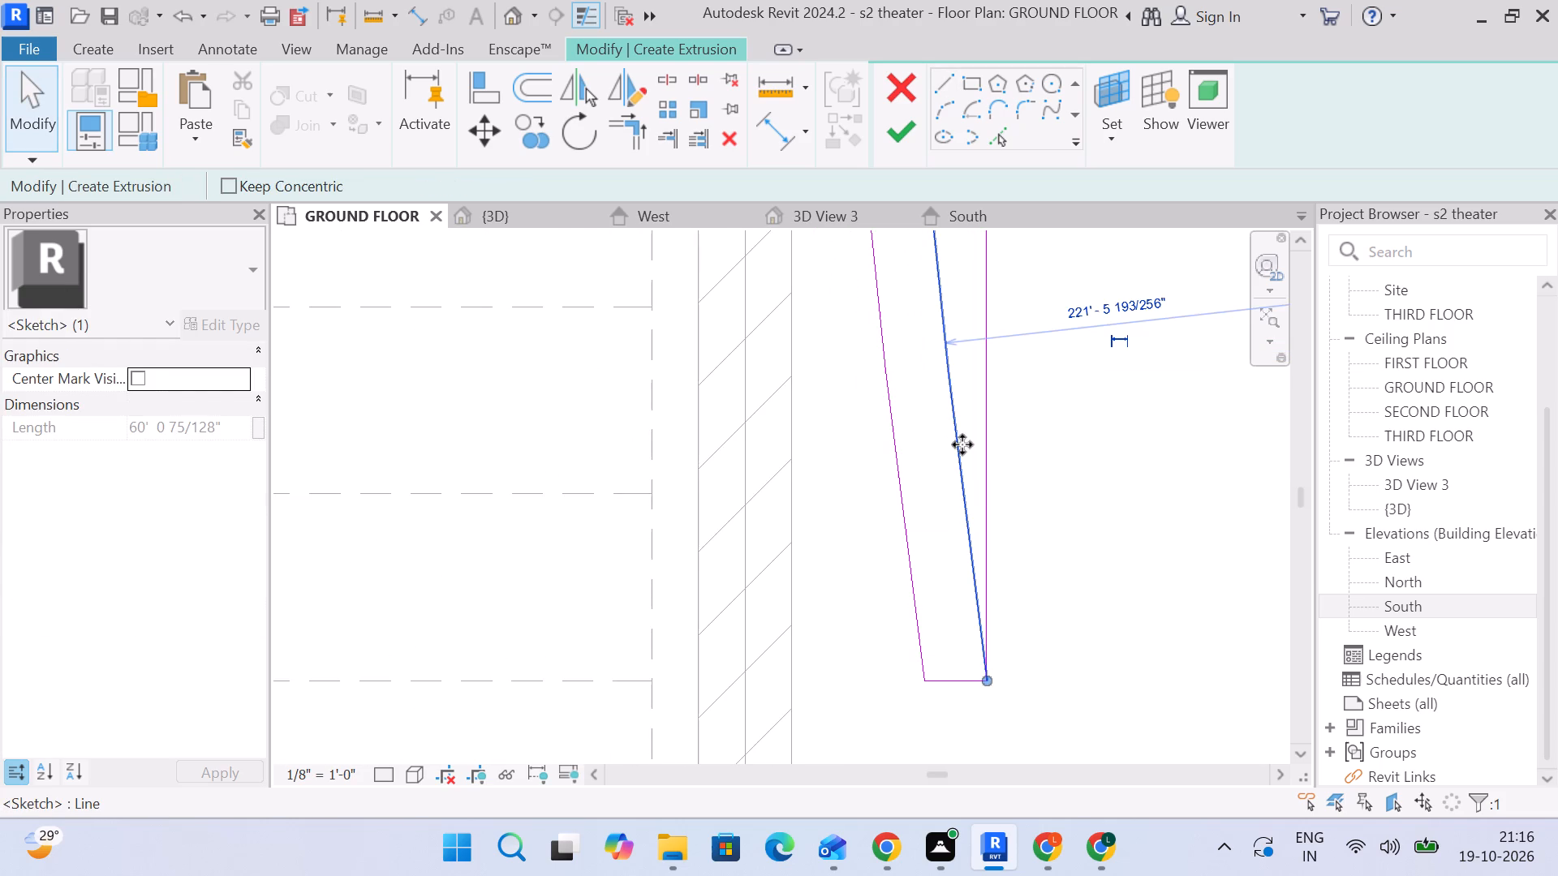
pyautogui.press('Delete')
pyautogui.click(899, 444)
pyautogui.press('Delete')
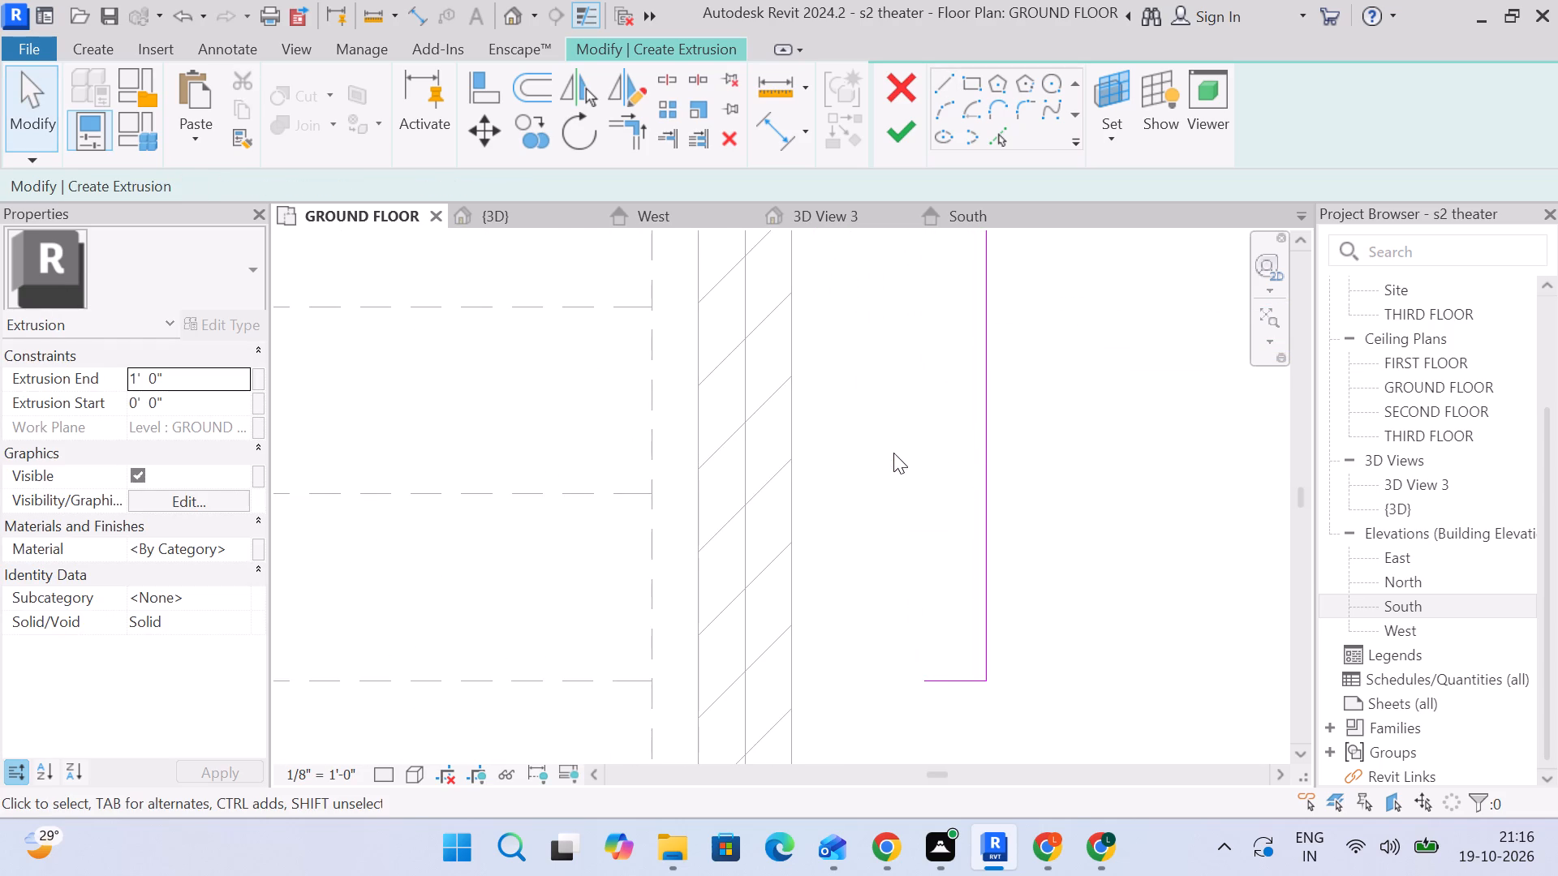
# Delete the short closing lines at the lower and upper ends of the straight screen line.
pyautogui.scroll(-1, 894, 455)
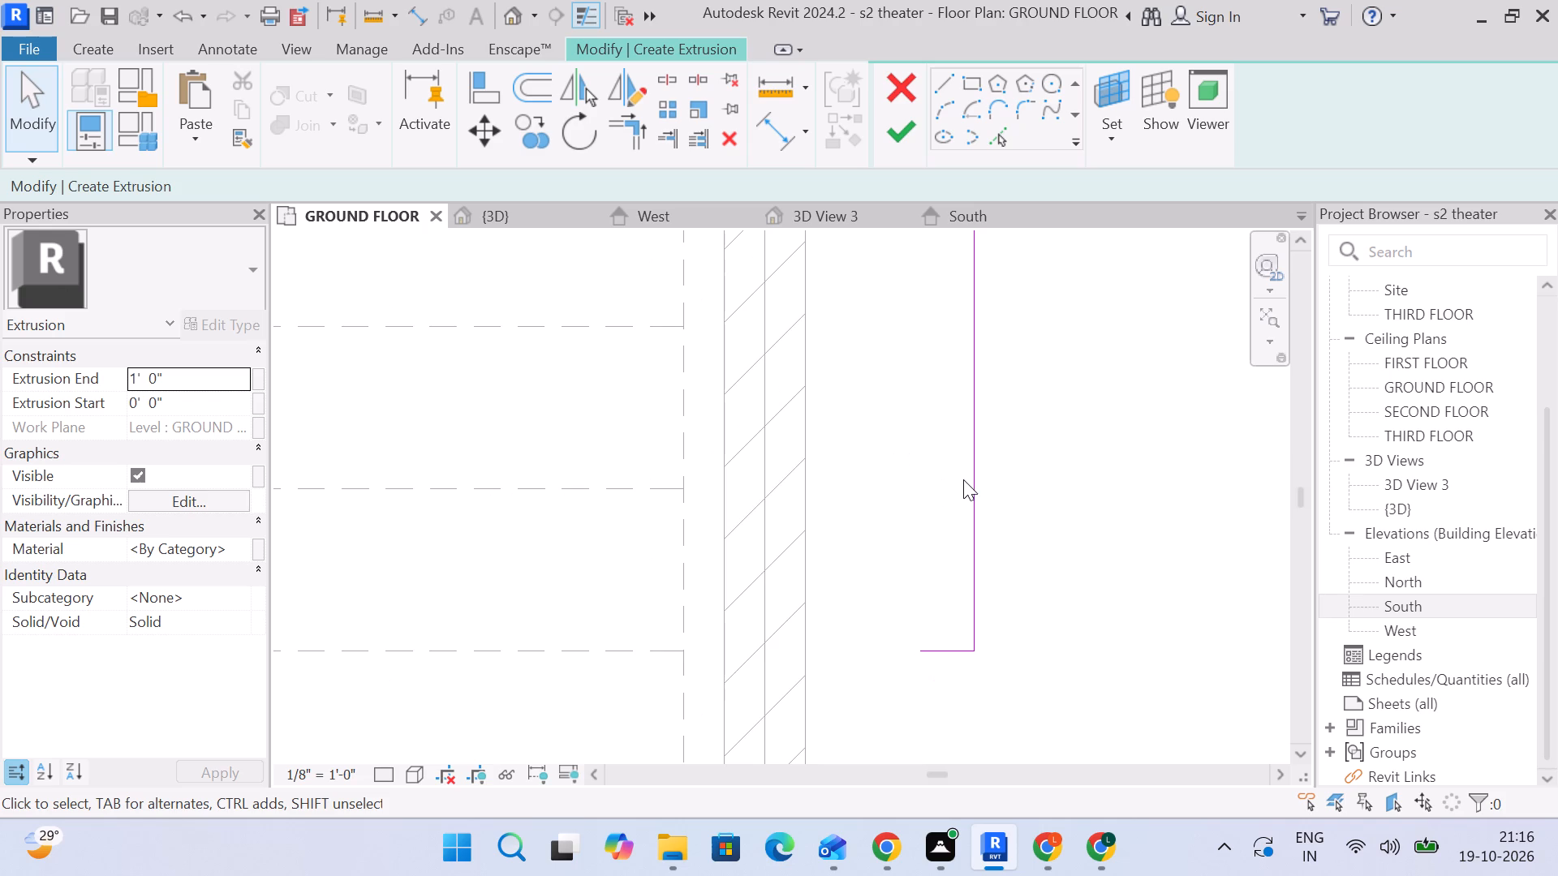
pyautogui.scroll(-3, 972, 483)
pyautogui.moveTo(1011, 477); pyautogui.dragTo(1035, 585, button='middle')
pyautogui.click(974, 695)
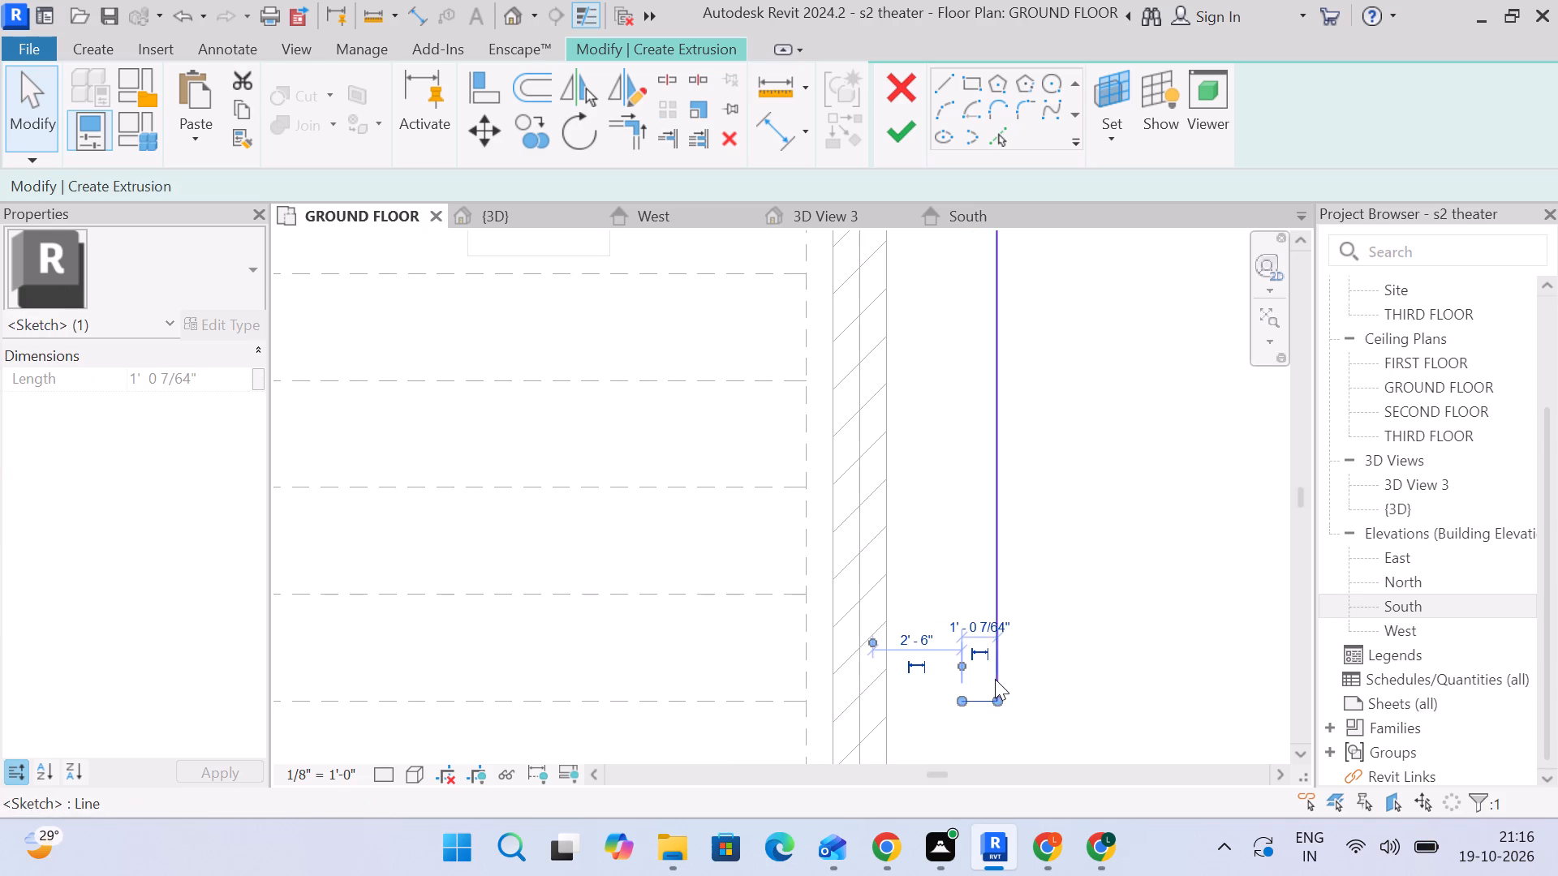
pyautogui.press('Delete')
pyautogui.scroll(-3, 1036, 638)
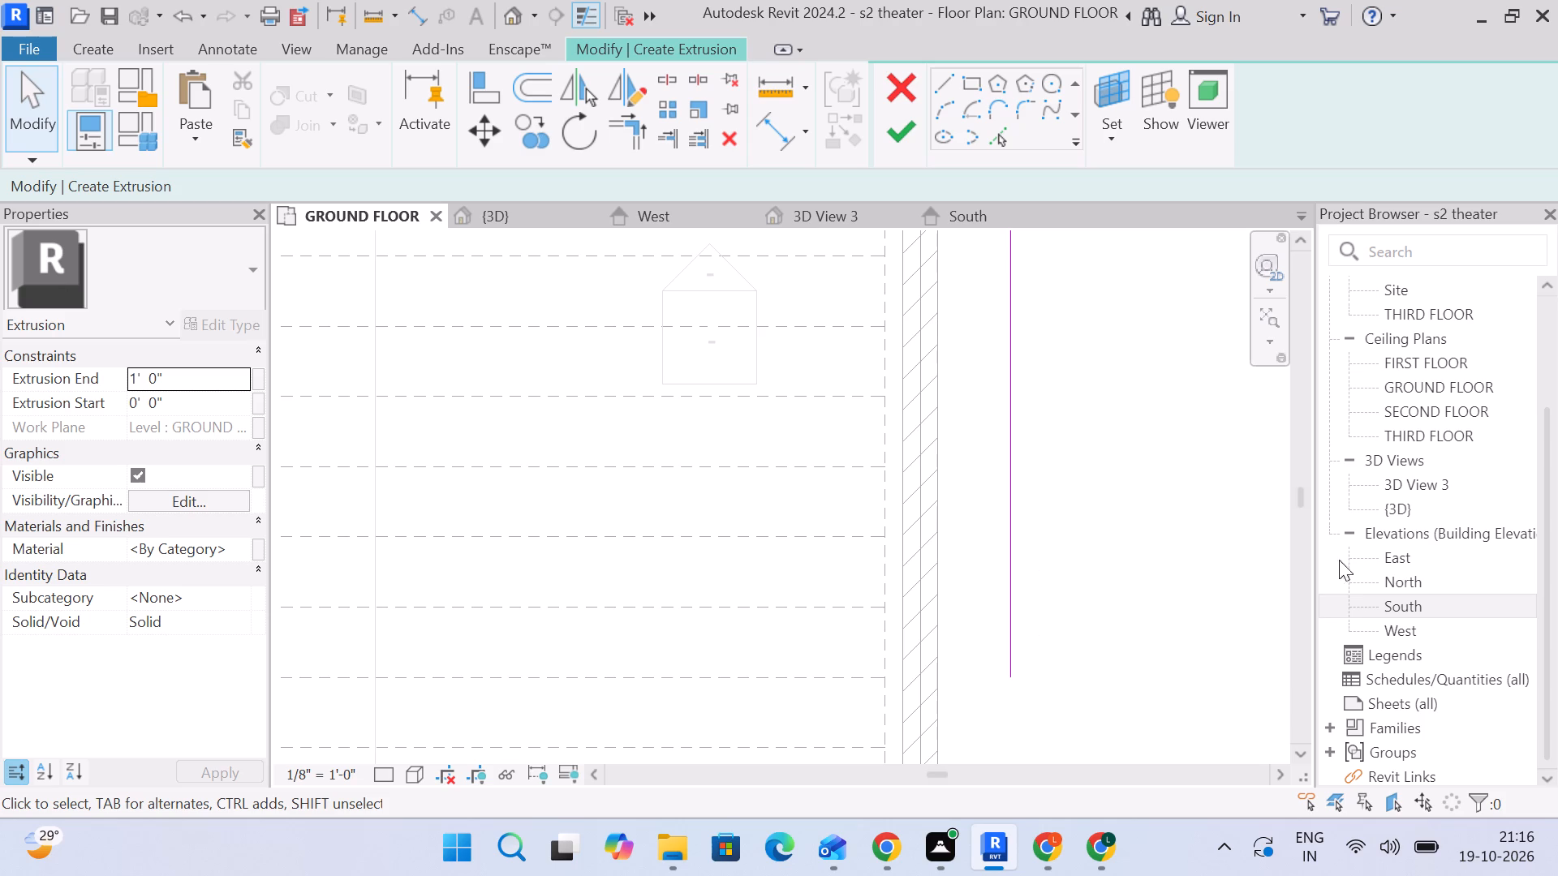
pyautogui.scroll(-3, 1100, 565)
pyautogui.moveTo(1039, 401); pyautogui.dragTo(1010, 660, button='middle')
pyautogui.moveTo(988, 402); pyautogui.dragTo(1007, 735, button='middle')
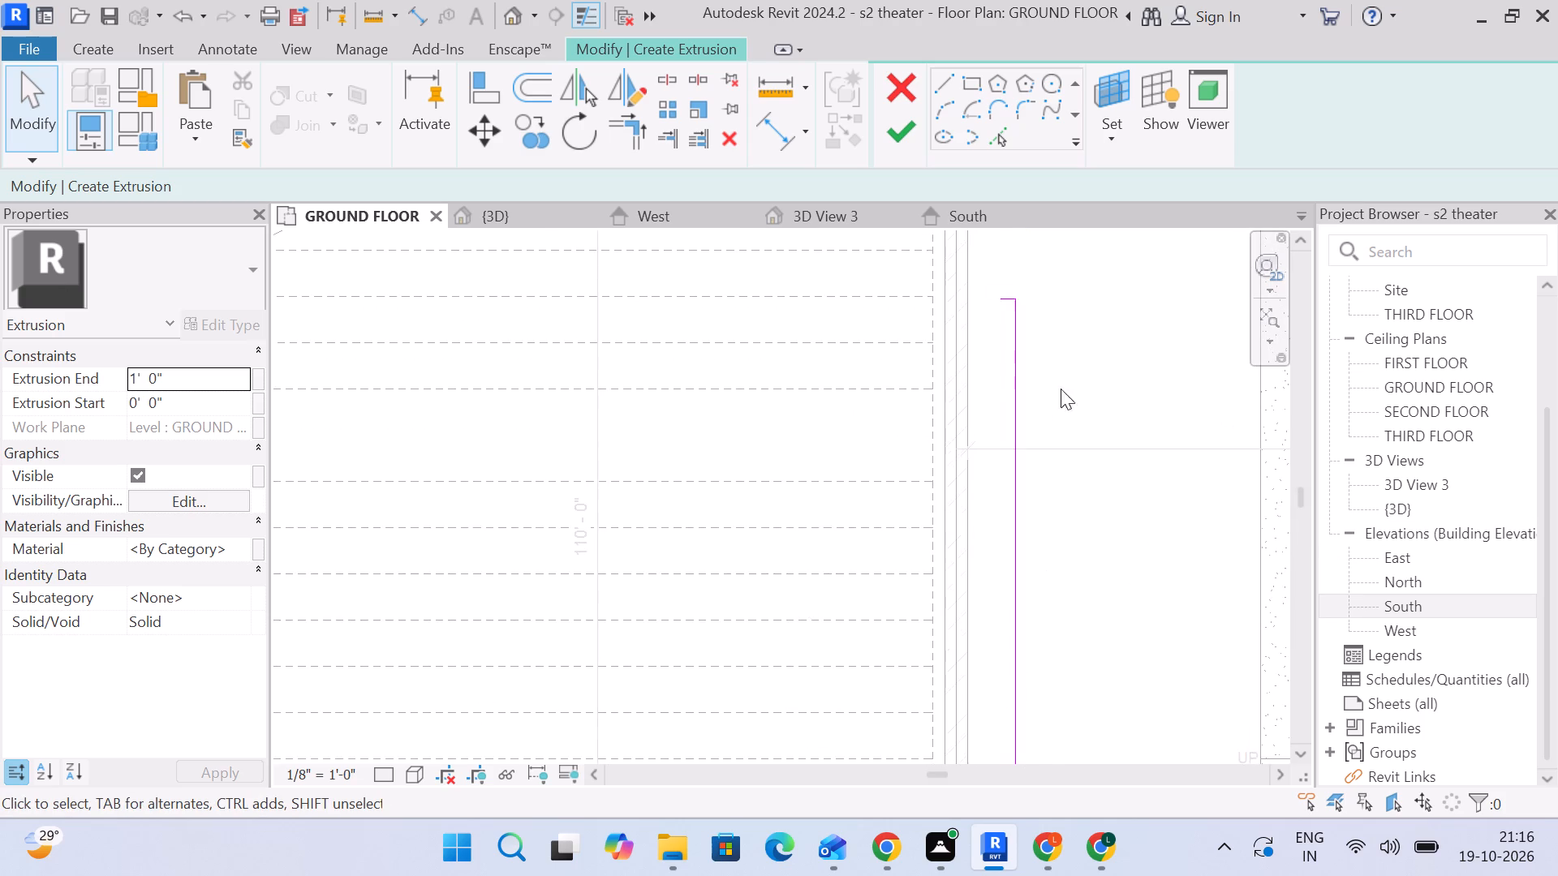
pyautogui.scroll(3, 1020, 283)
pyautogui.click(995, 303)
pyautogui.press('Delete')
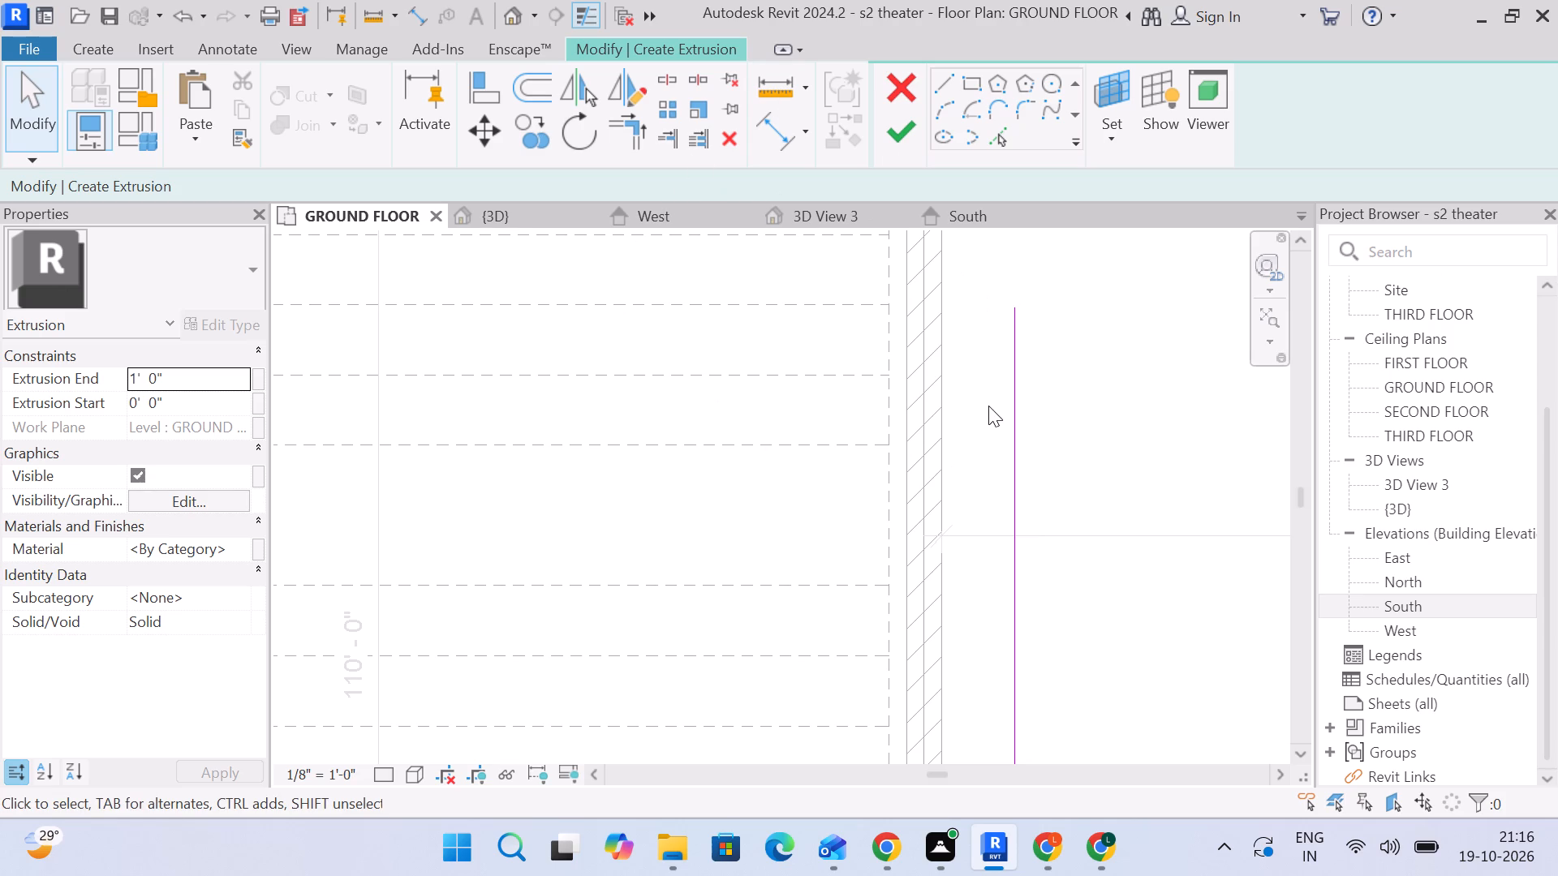
# Examine the remaining straight line's length and its distances from the surrounding walls.
pyautogui.scroll(-2, 914, 406)
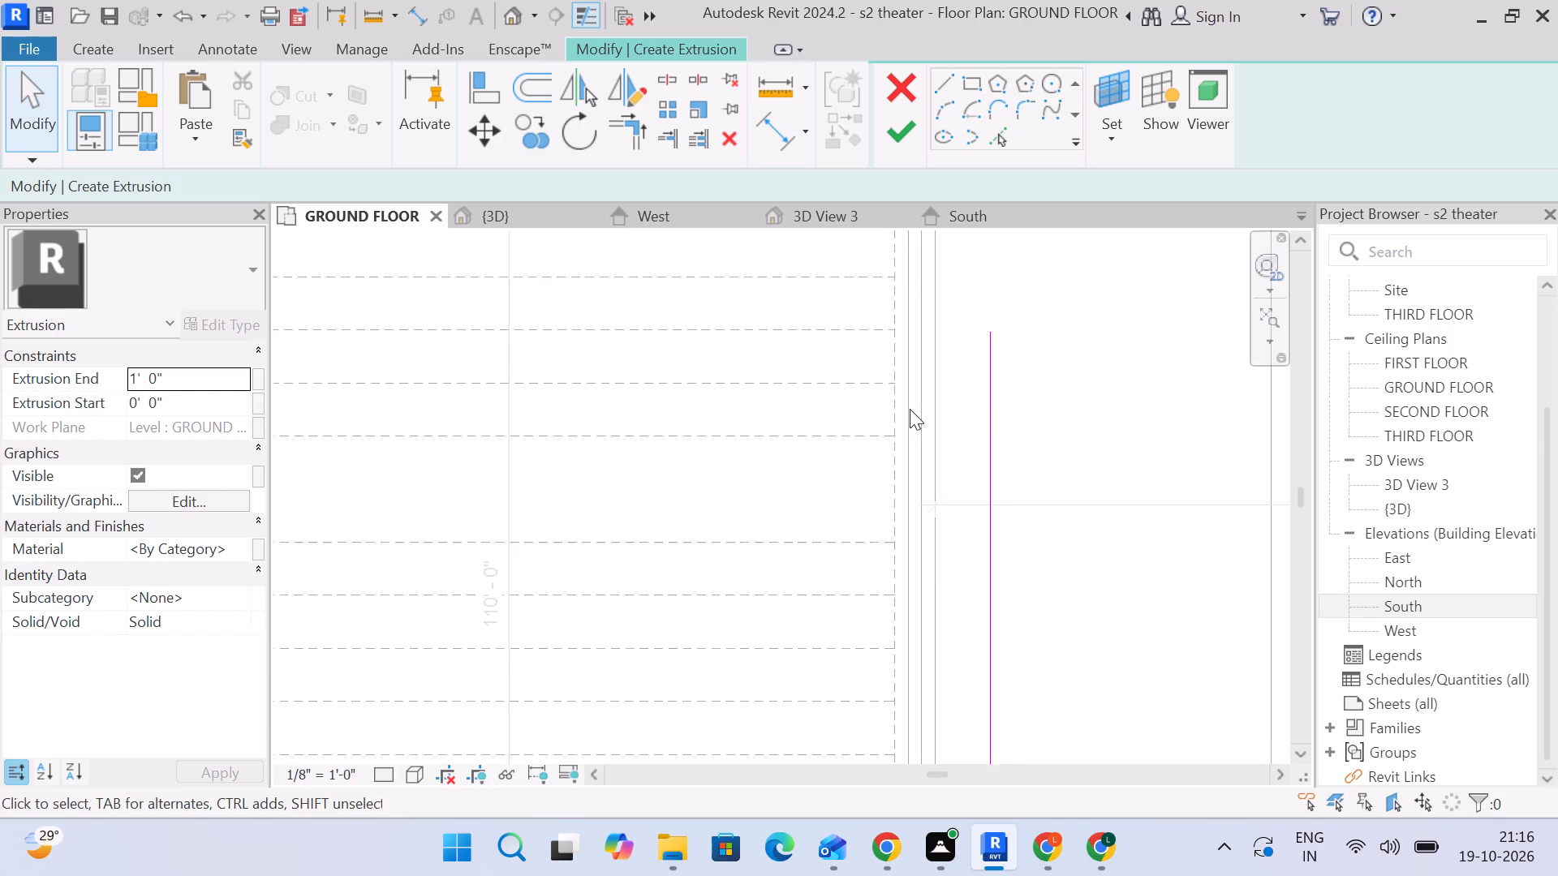
pyautogui.scroll(-4, 910, 409)
pyautogui.moveTo(992, 526); pyautogui.dragTo(958, 369, button='middle')
pyautogui.scroll(-4, 959, 367)
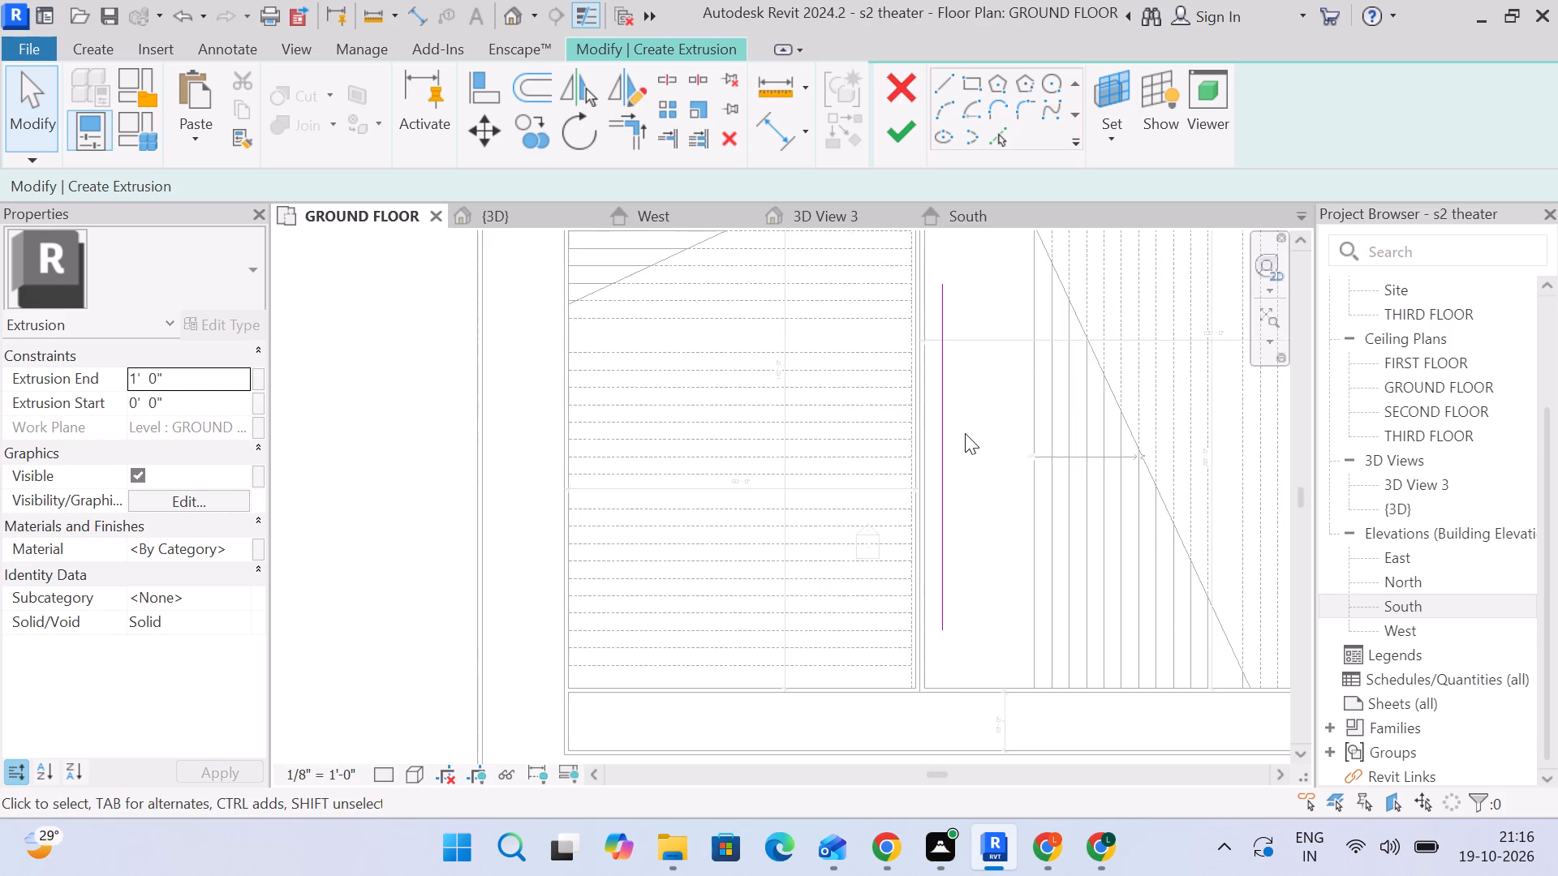
pyautogui.scroll(2, 962, 435)
pyautogui.scroll(-1, 962, 436)
pyautogui.click(938, 428)
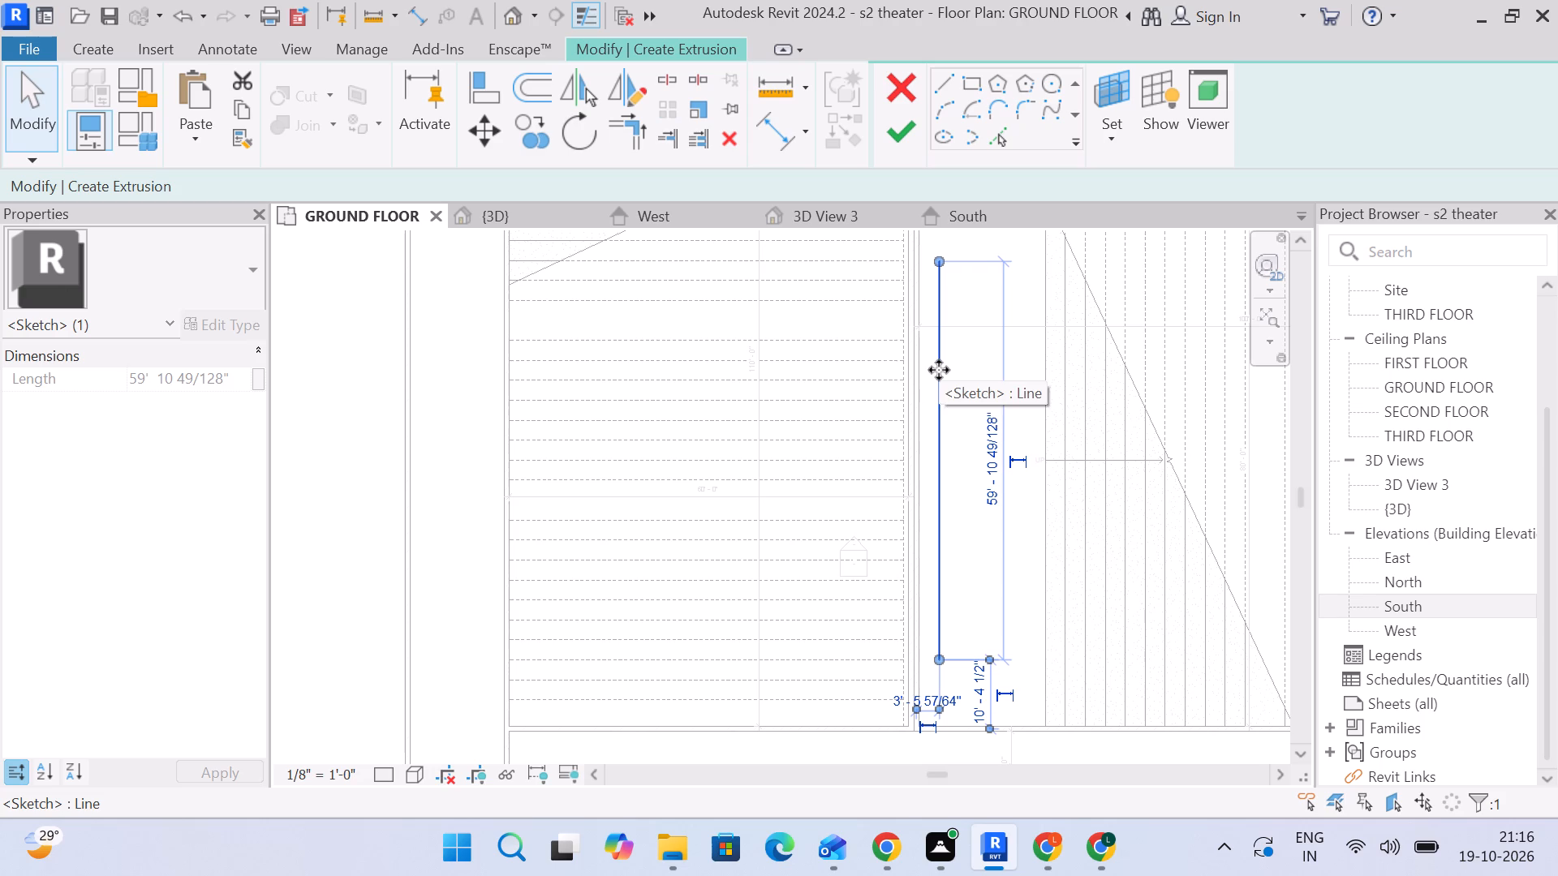
pyautogui.moveTo(954, 357); pyautogui.dragTo(952, 377, button='middle')
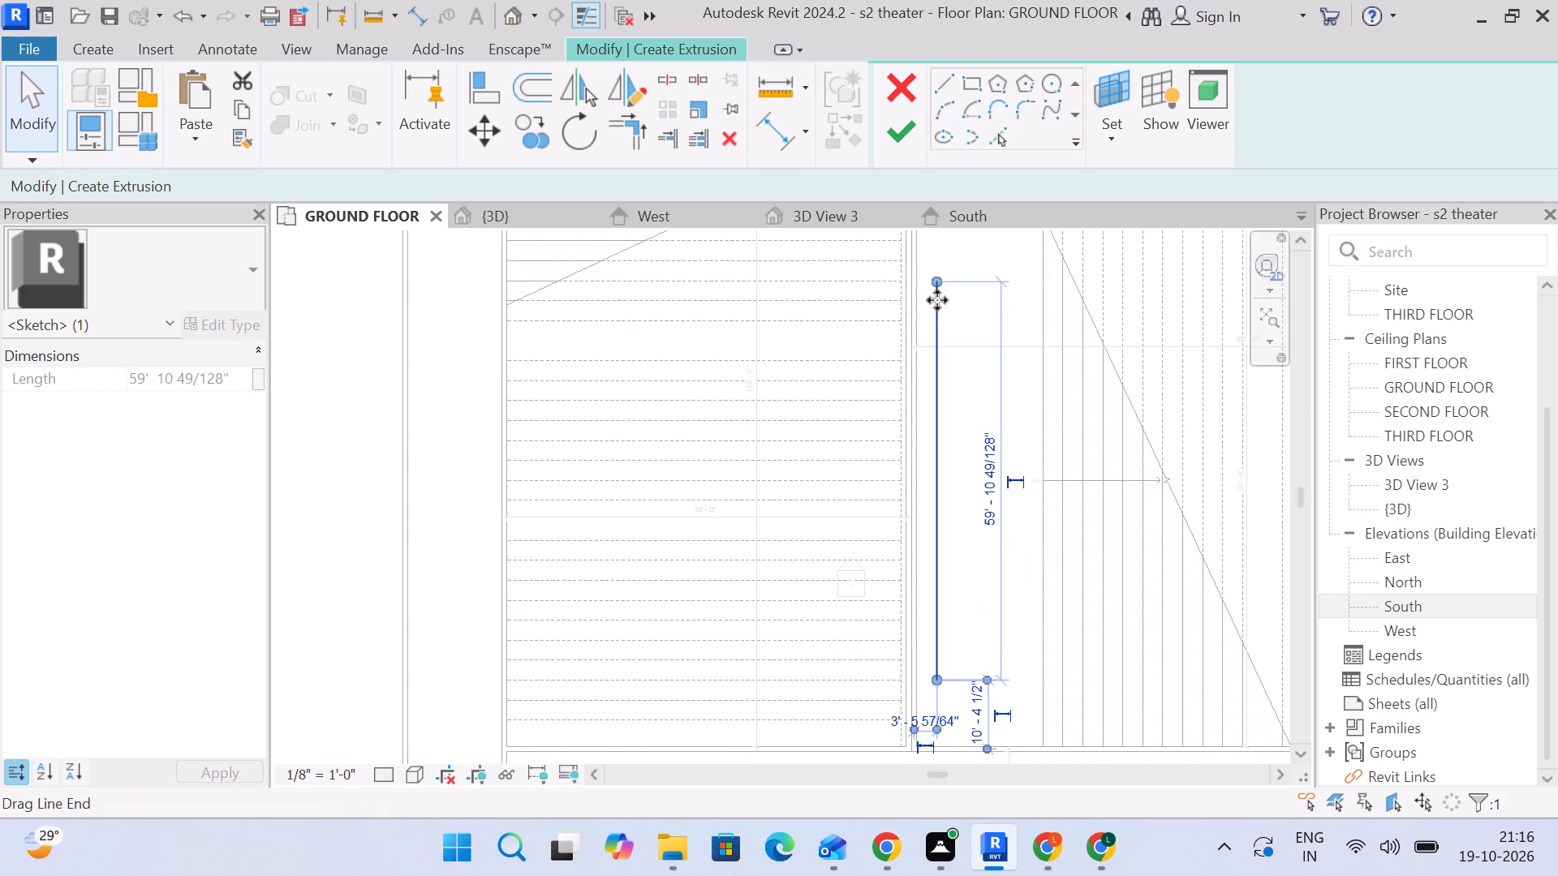
pyautogui.moveTo(944, 306); pyautogui.dragTo(945, 363, button='middle')
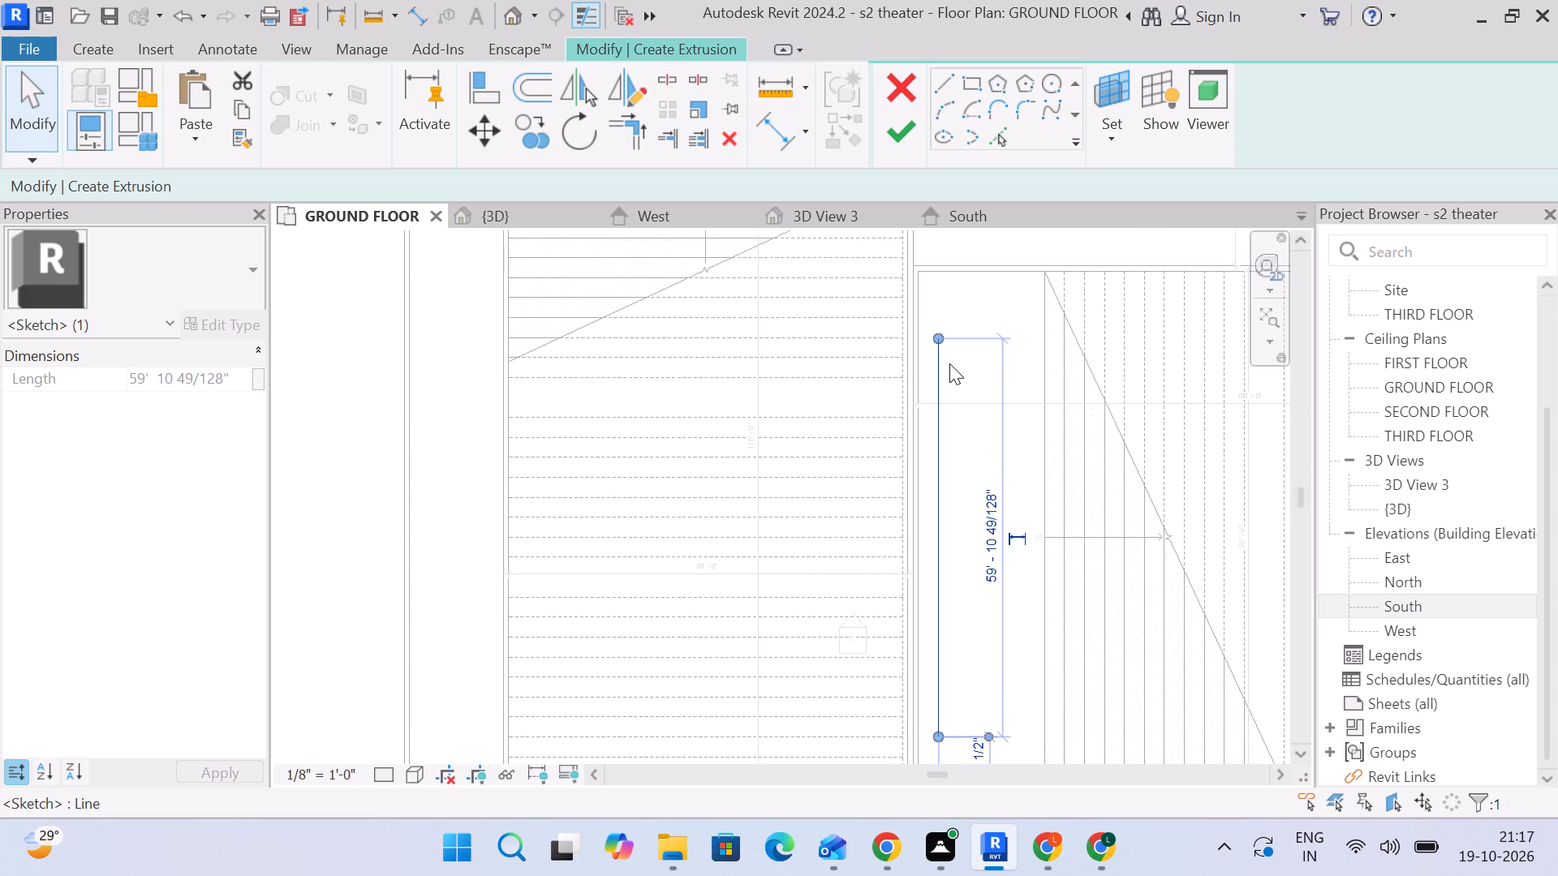
# Undo the sketch edits back to the 60' straight screen line with 10' dimensions at both ends, before the arcs.
pyautogui.hotkey('ctrl', 'z')
pyautogui.hotkey('ctrl', 'z')
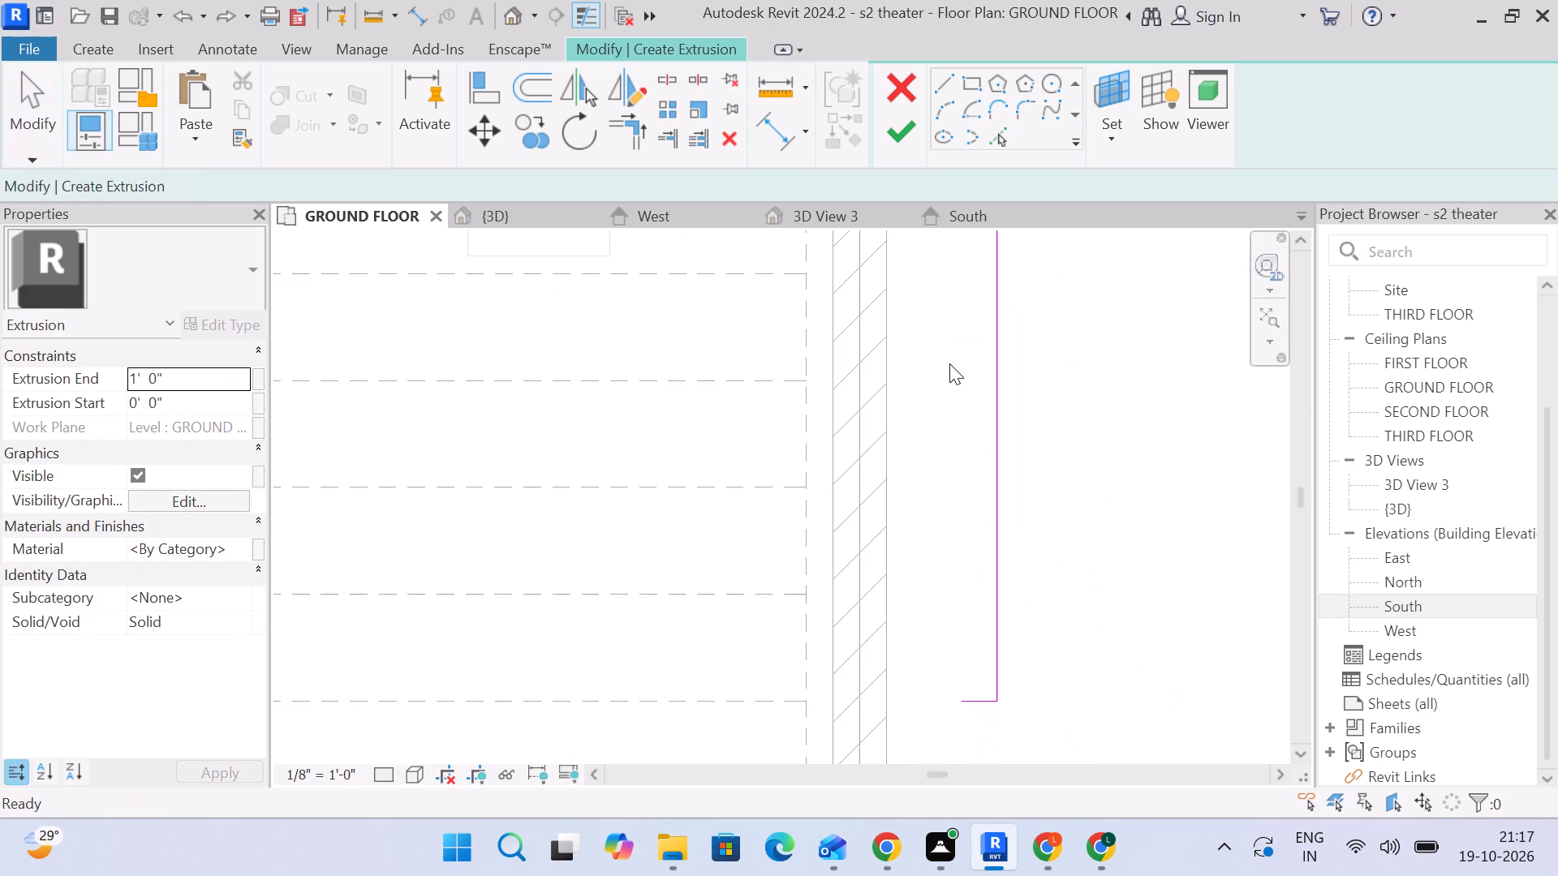
pyautogui.hotkey('ctrl', 'z')
pyautogui.hotkey('ctrl', 'z')
pyautogui.hotkey('ctrl', 'z')
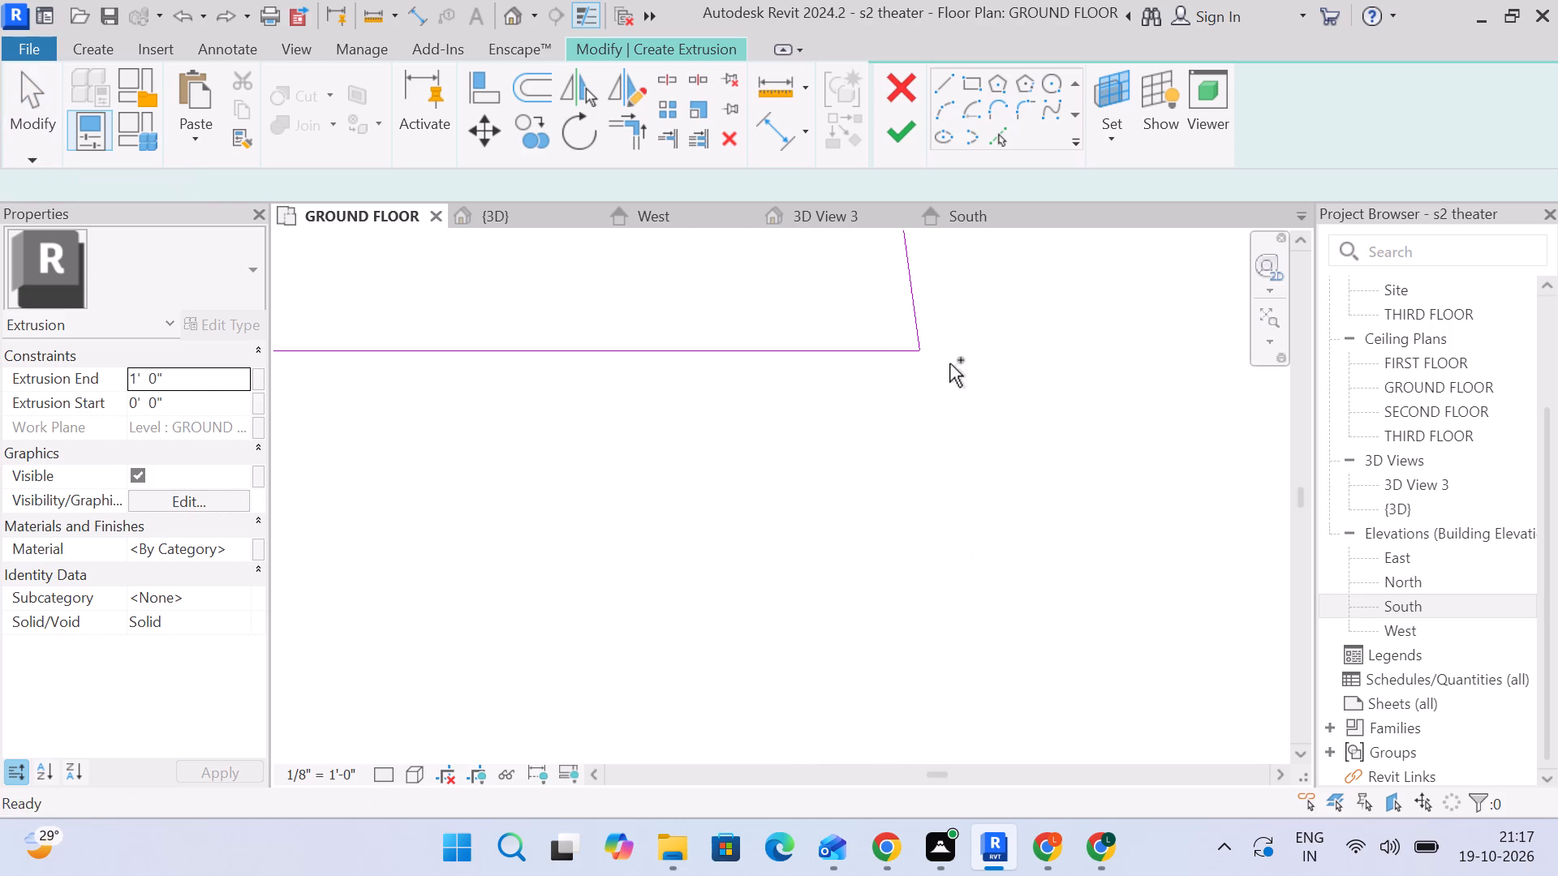
pyautogui.hotkey('ctrl', 'z')
pyautogui.hotkey('ctrl', 'z')
pyautogui.hotkey('ctrl', 'z')
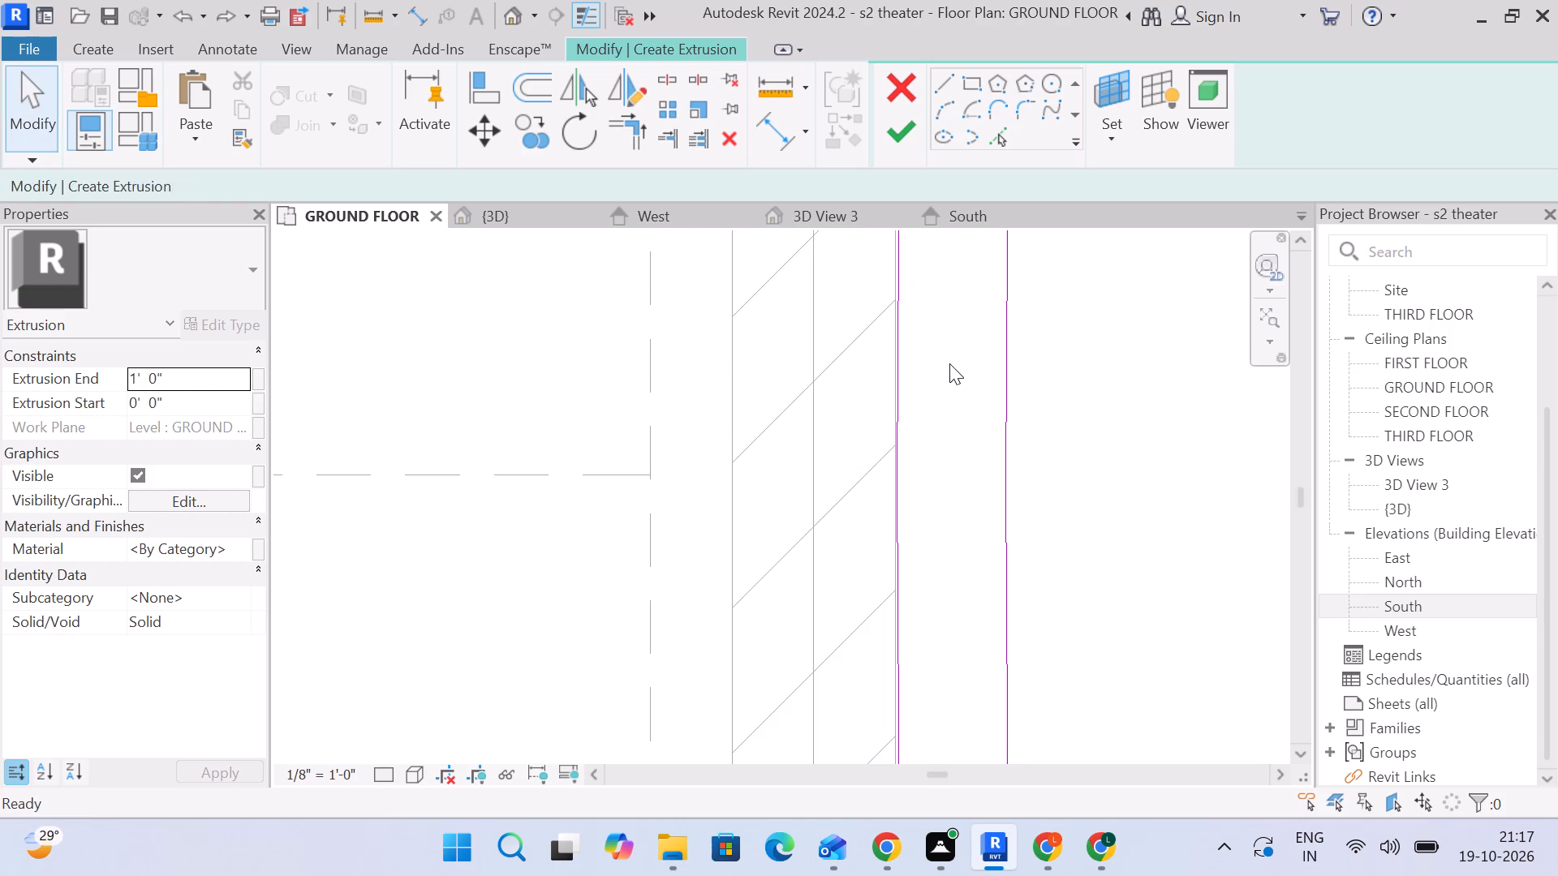
pyautogui.hotkey('ctrl', 'z')
pyautogui.hotkey('ctrl', 'z')
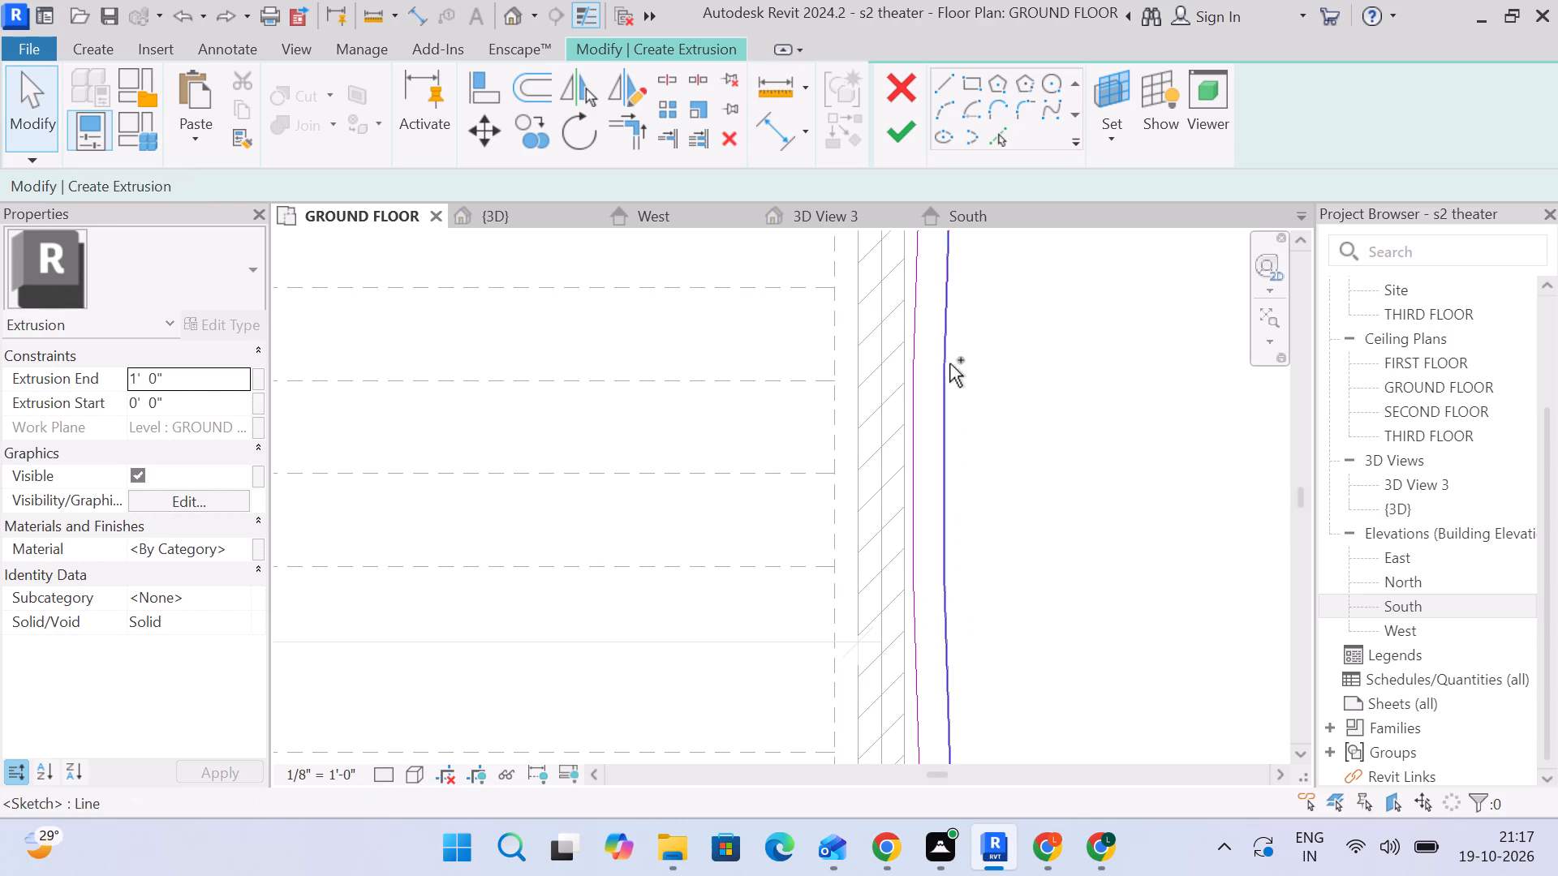
pyautogui.hotkey('ctrl', 'z')
pyautogui.hotkey('ctrl', 'z')
pyautogui.hotkey('ctrl', 'z')
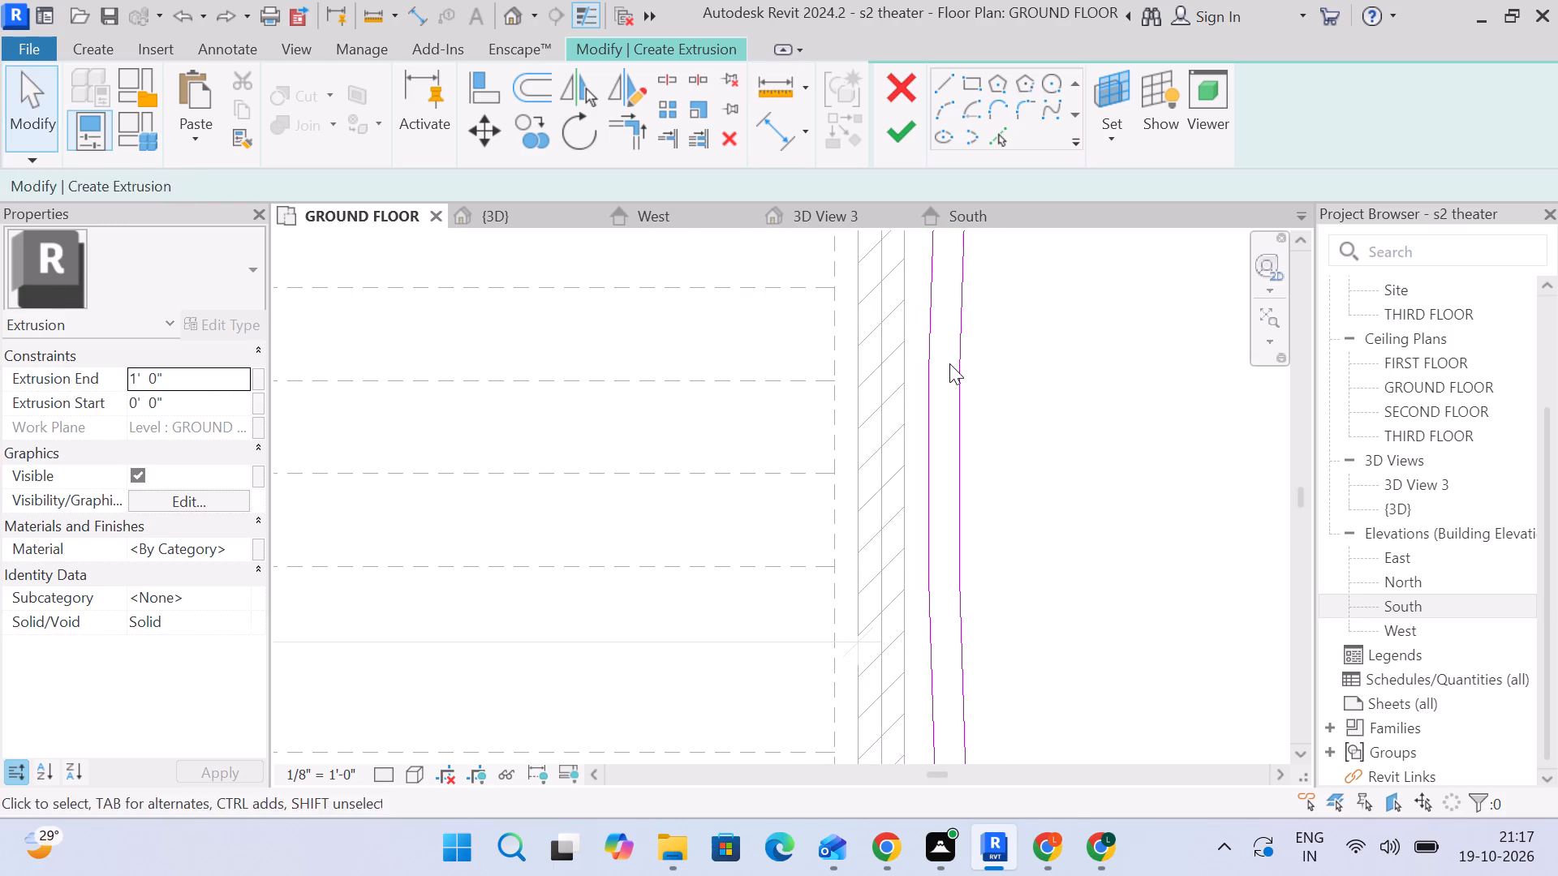
pyautogui.hotkey('ctrl', 'z')
pyautogui.hotkey('ctrl', 'z')
pyautogui.hotkey('ctrl', 'z')
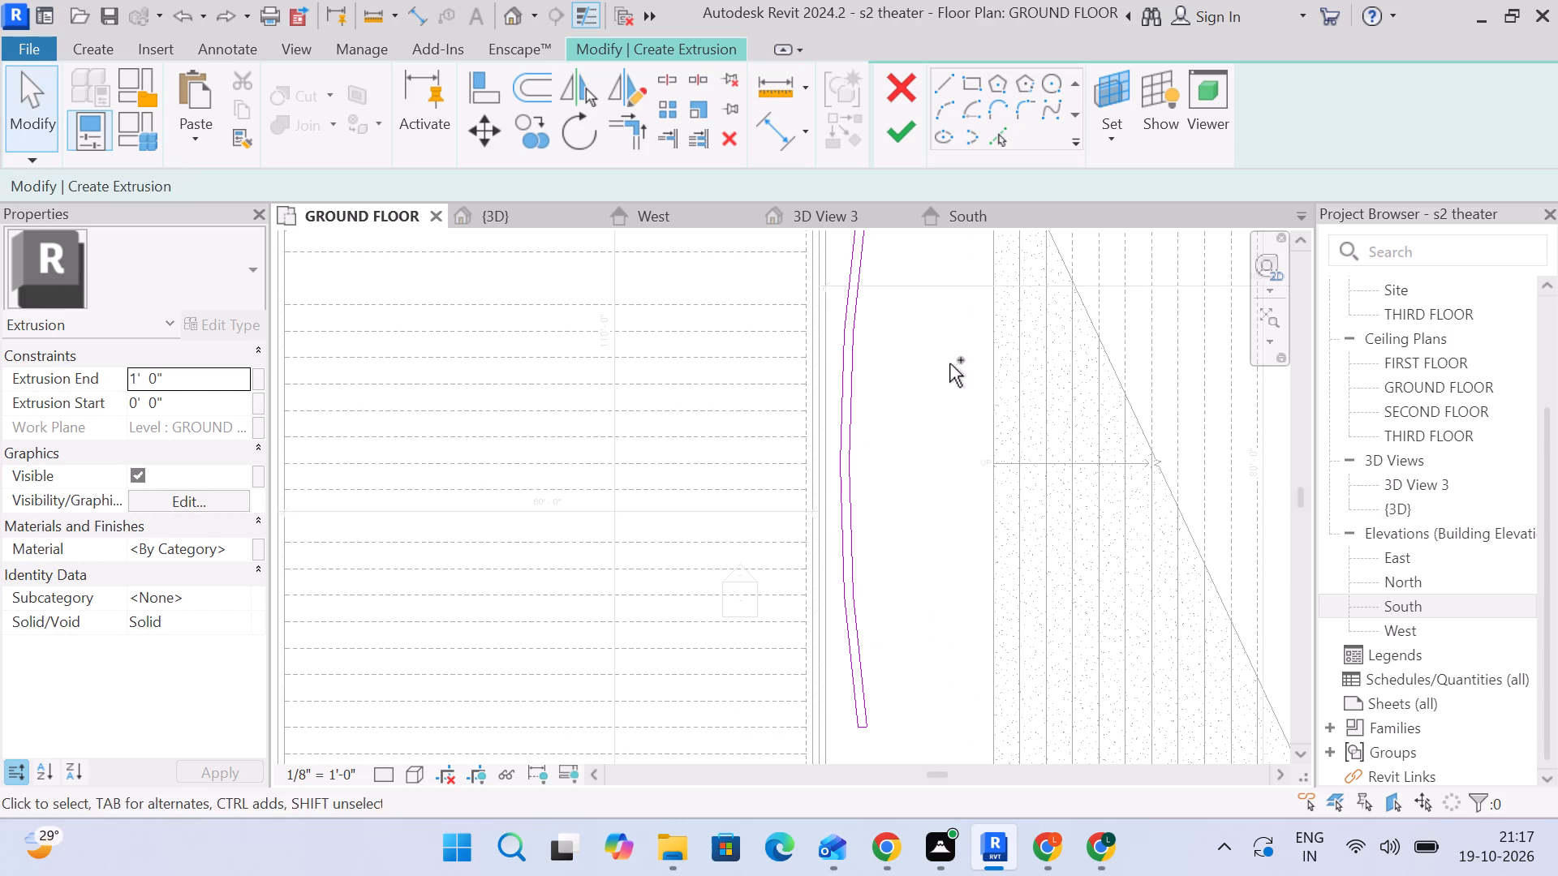
pyautogui.hotkey('ctrl', 'z')
pyautogui.hotkey('ctrl', 'z')
pyautogui.hotkey('ctrl', 'z')
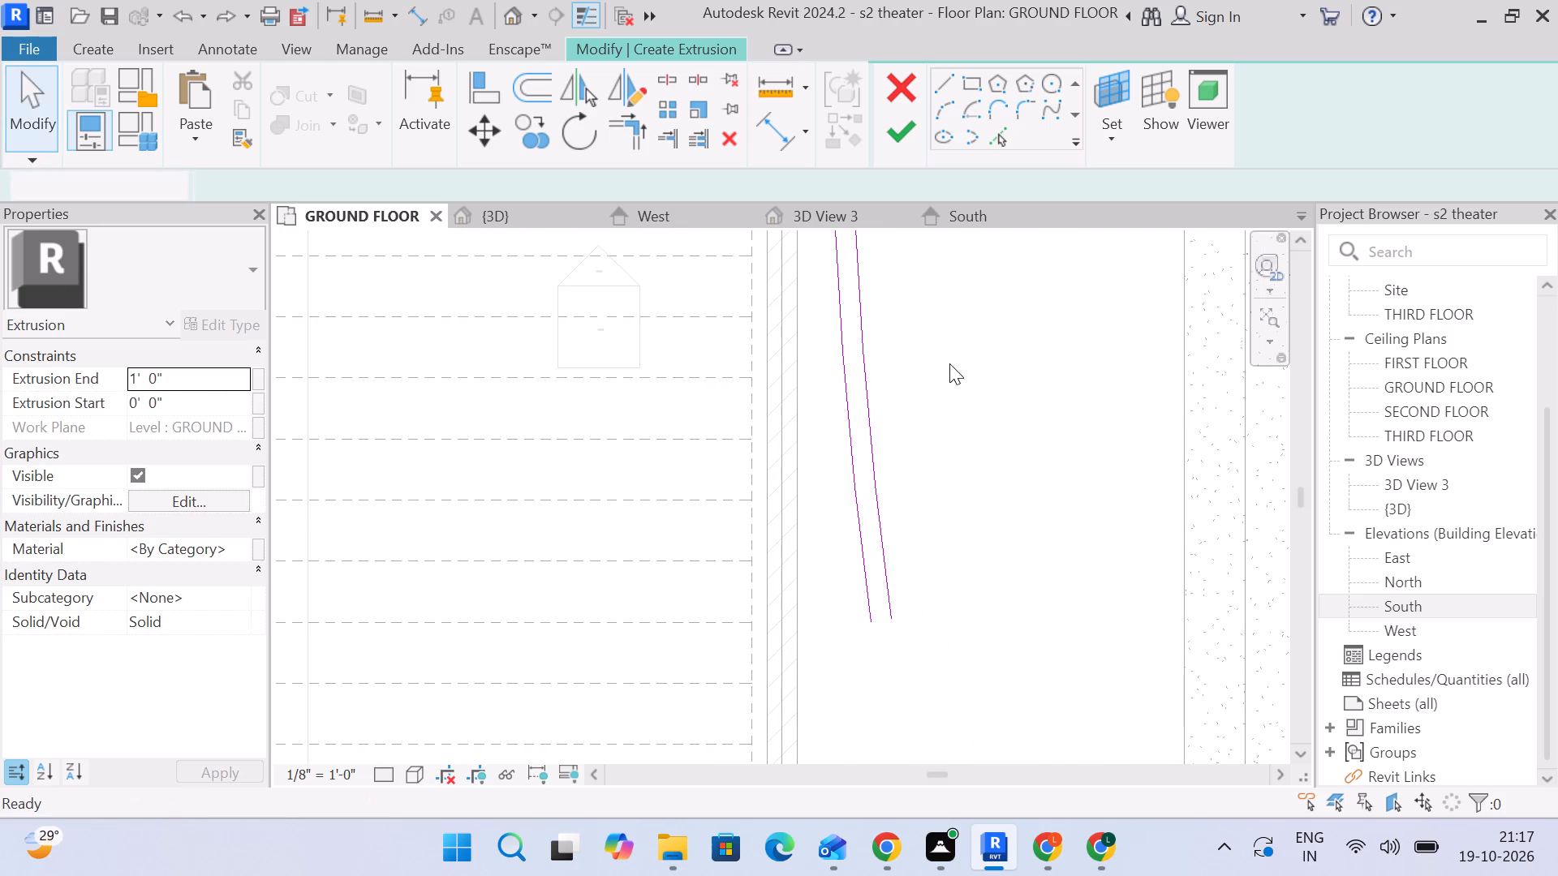
pyautogui.hotkey('ctrl', 'z')
pyautogui.hotkey('ctrl', 'z')
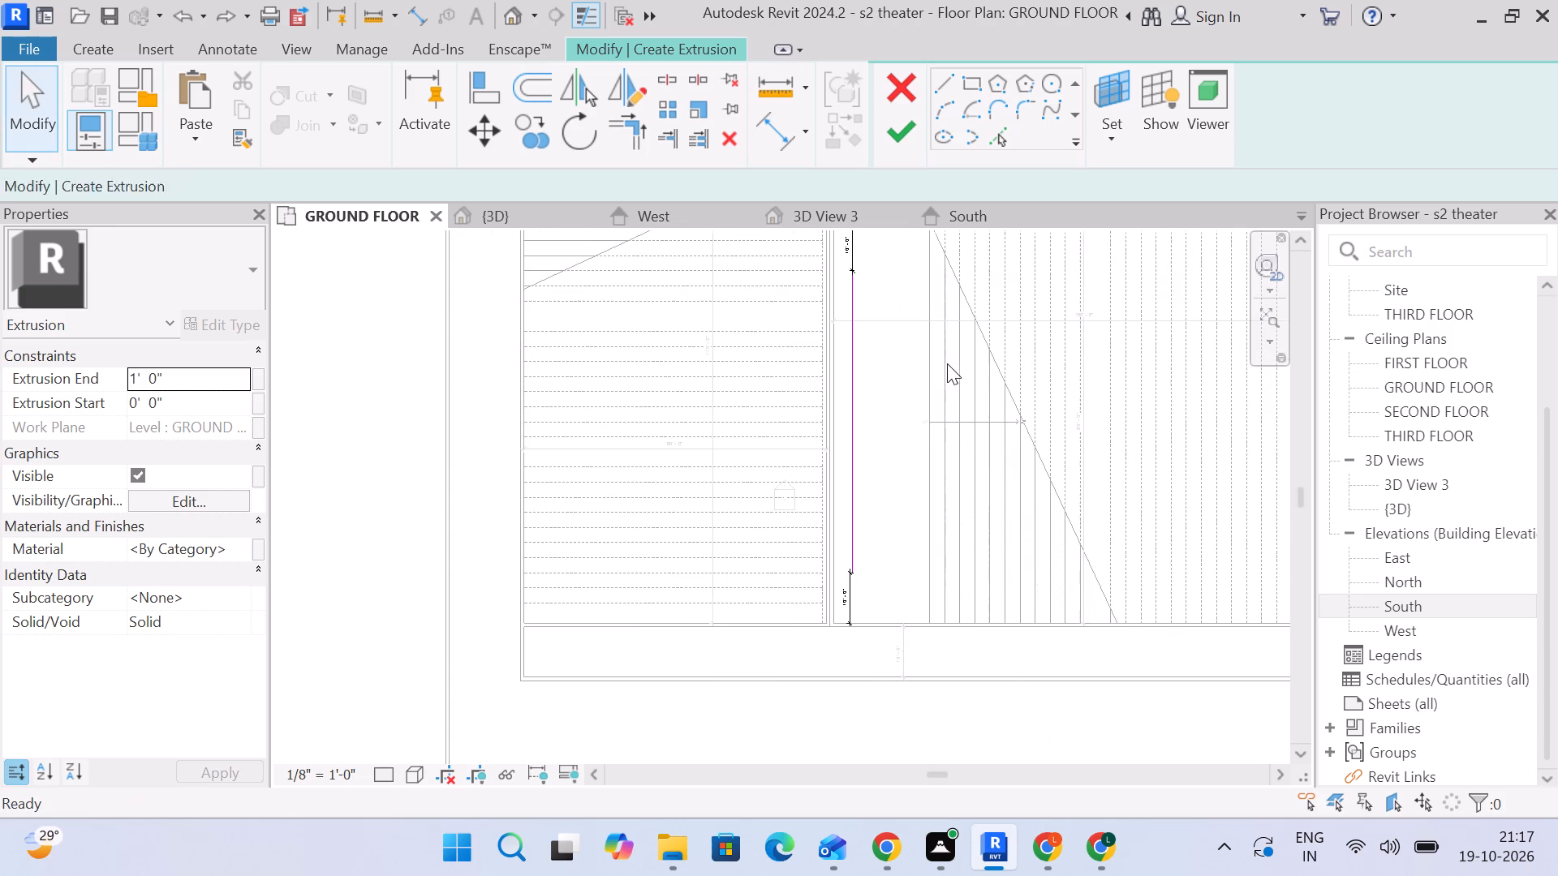
# Extend the straight screen line's upper end to 5' from the upper wall, giving a 65' line.
pyautogui.scroll(3, 902, 342)
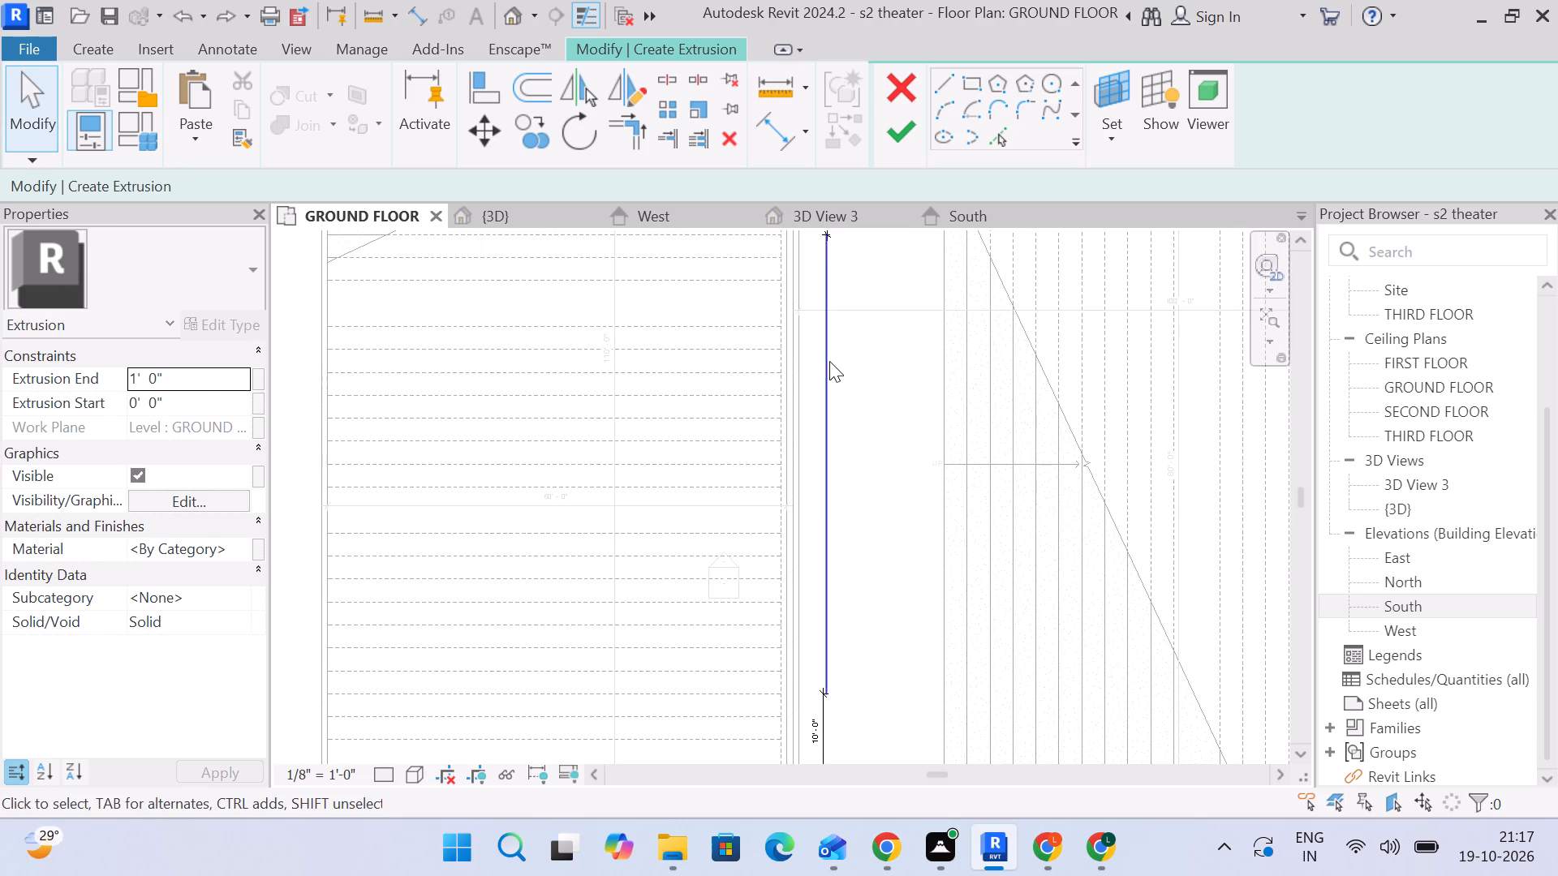
pyautogui.click(829, 361)
pyautogui.scroll(-3, 850, 359)
pyautogui.moveTo(853, 365); pyautogui.dragTo(889, 453, button='middle')
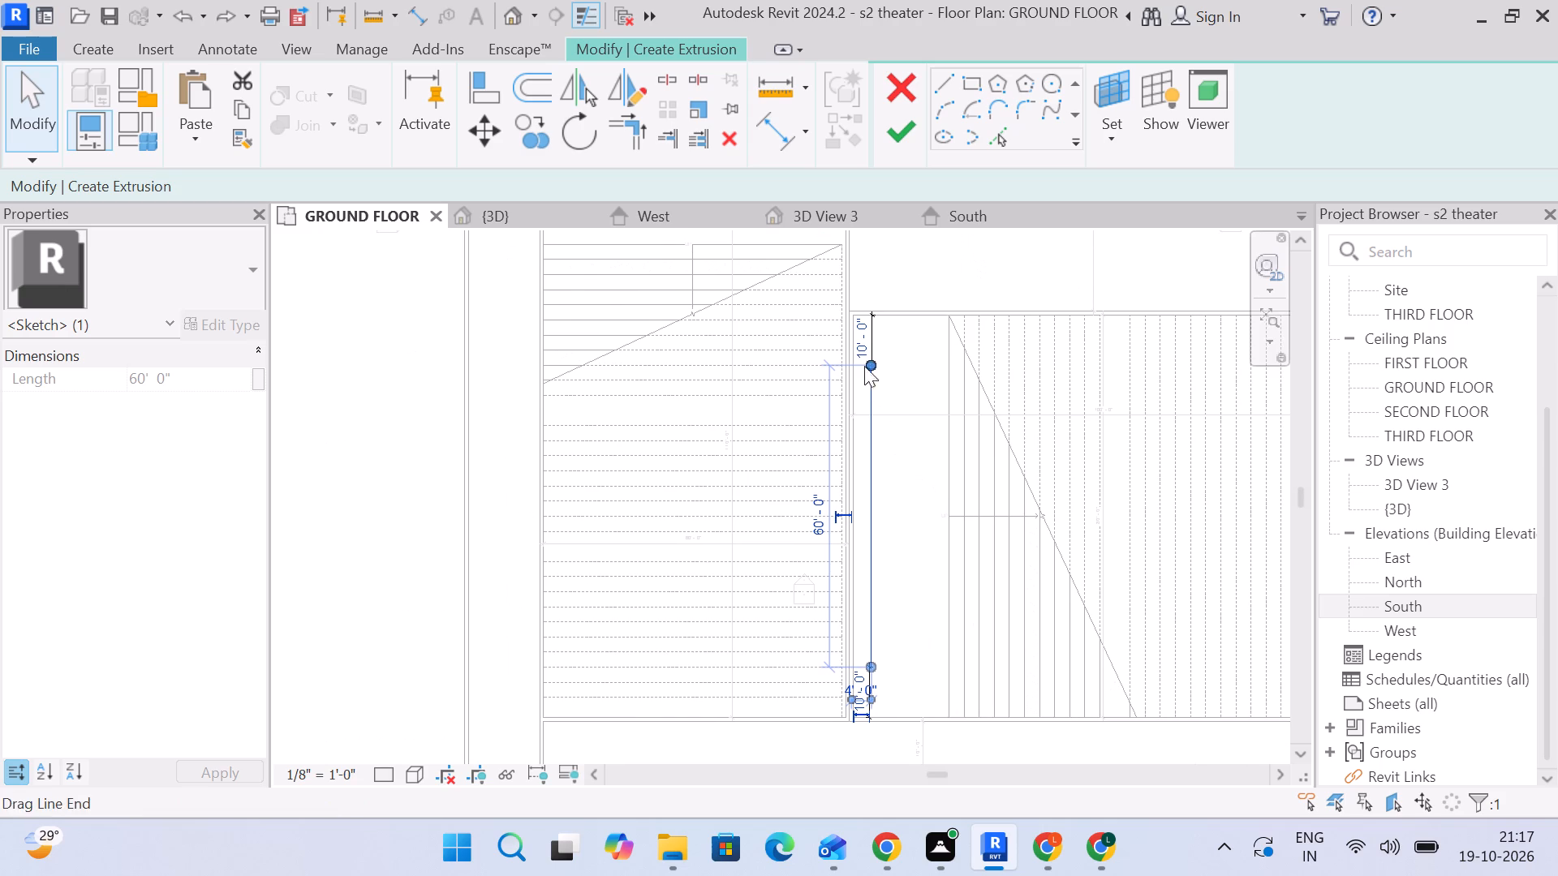
pyautogui.scroll(3, 870, 331)
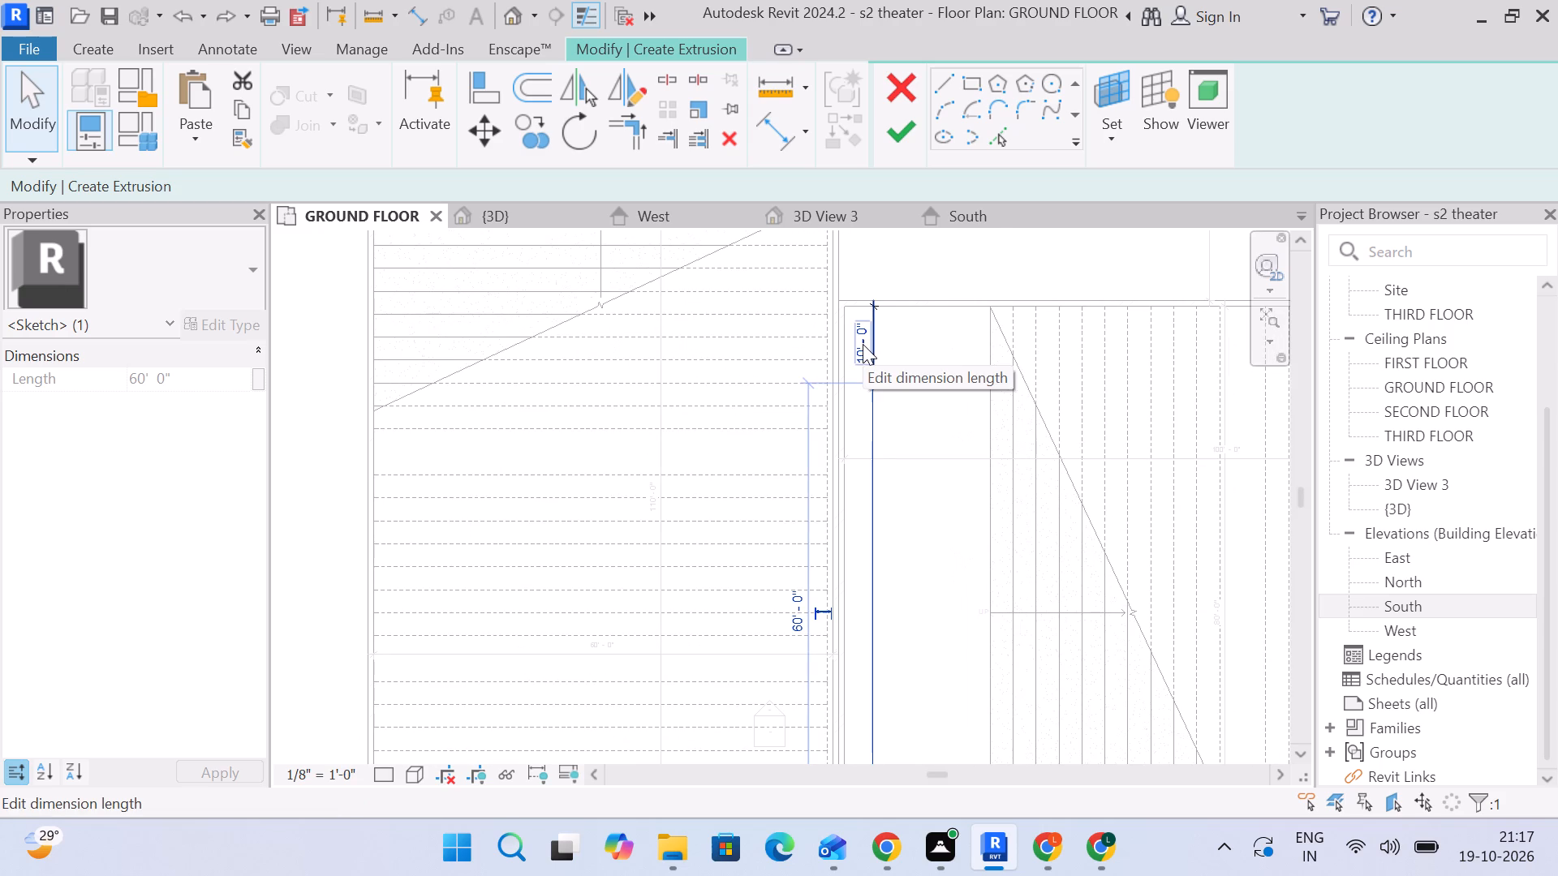
pyautogui.moveTo(923, 427); pyautogui.dragTo(923, 420, button='middle')
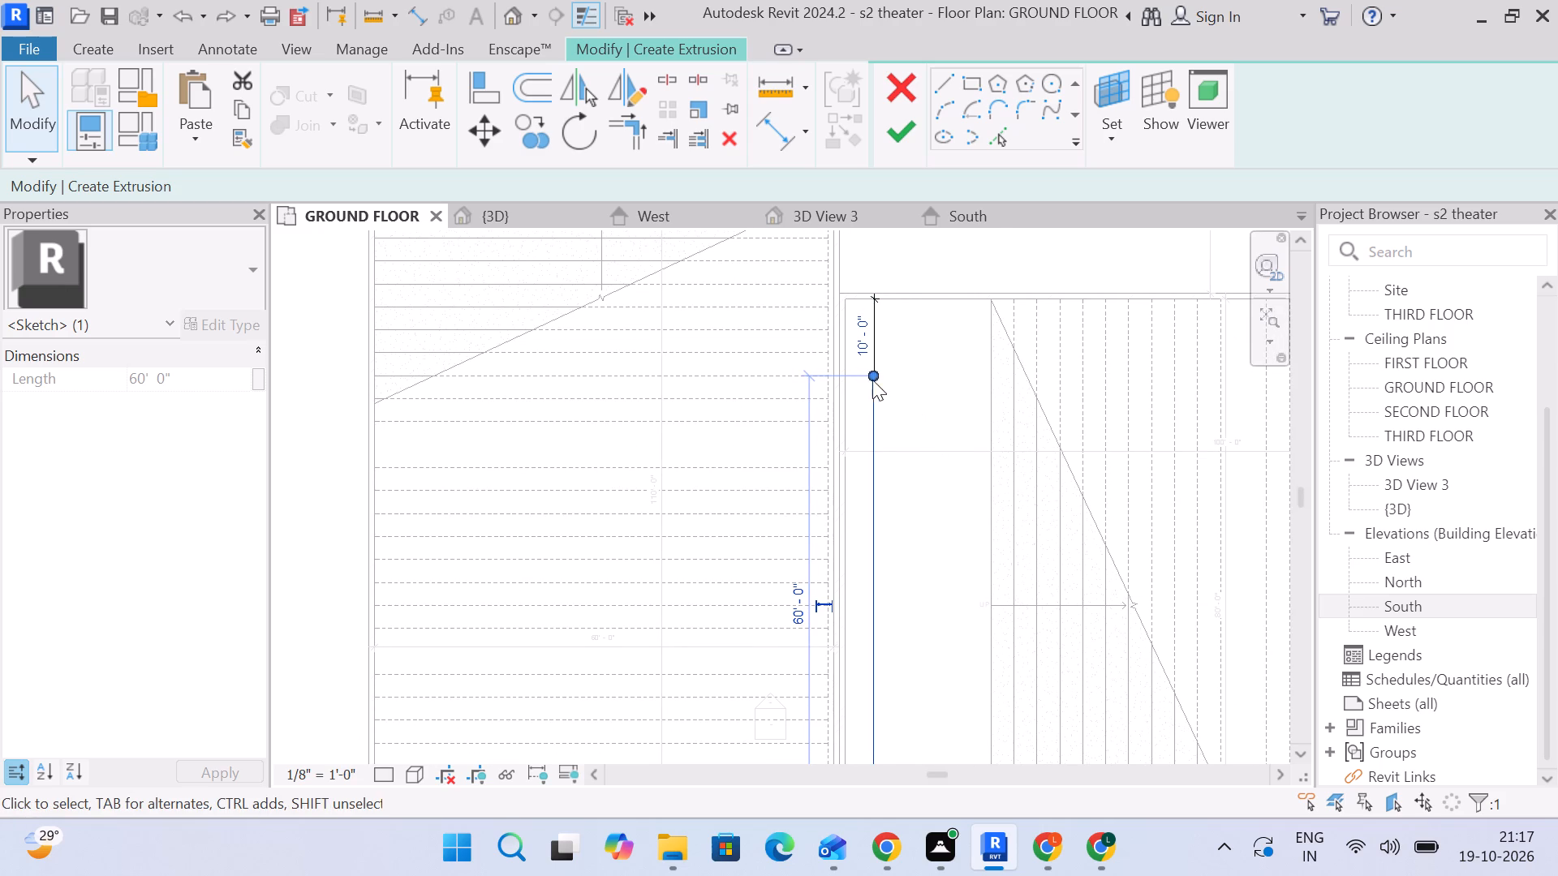
pyautogui.moveTo(872, 372); pyautogui.dragTo(876, 351)
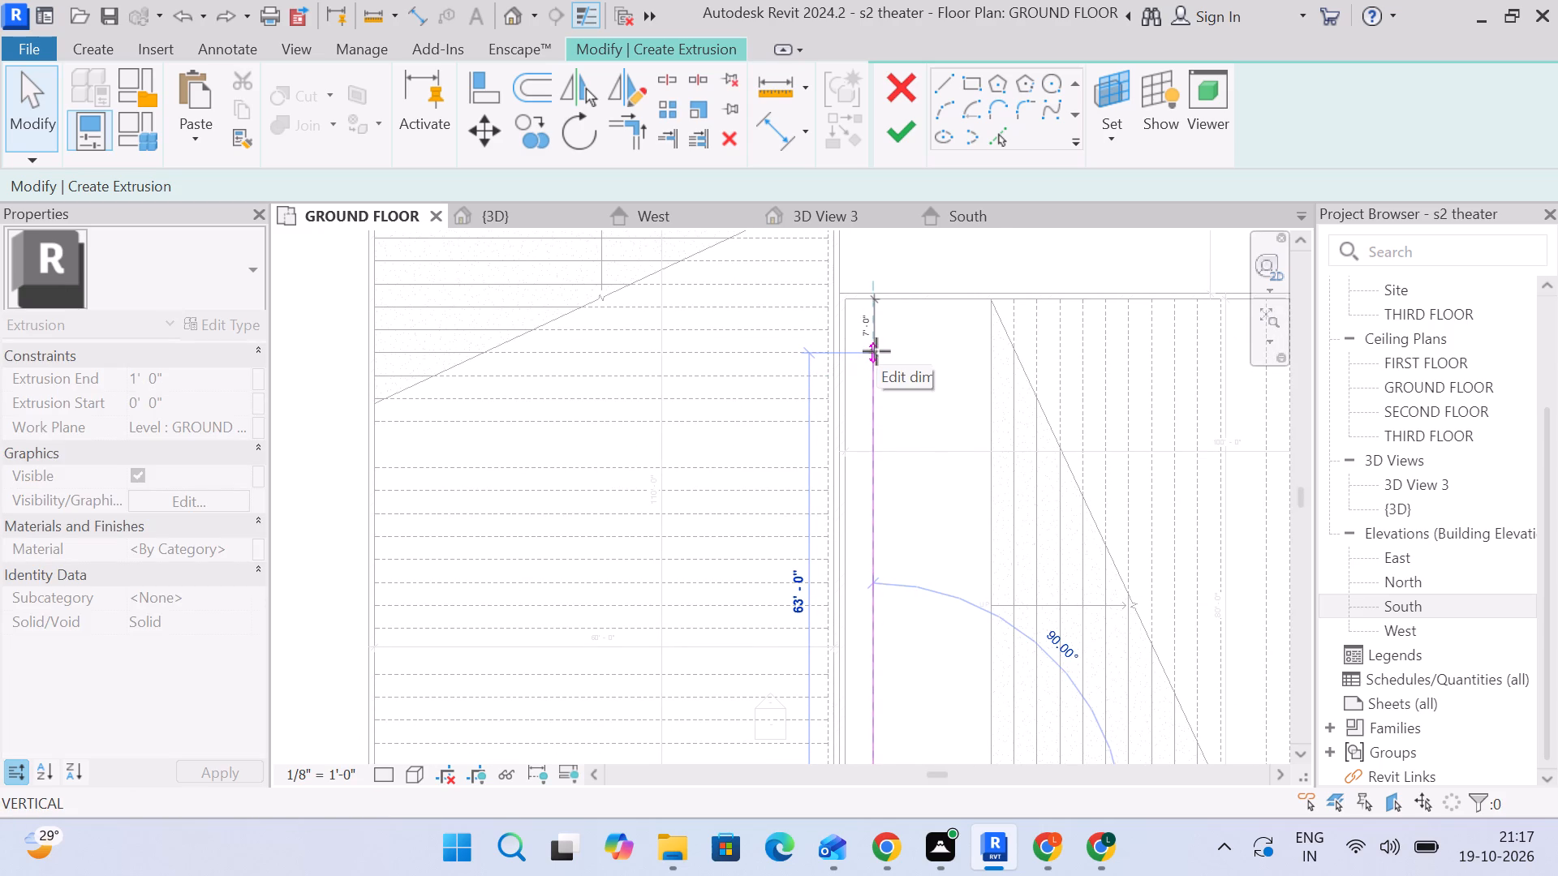
pyautogui.moveTo(876, 351); pyautogui.dragTo(876, 356)
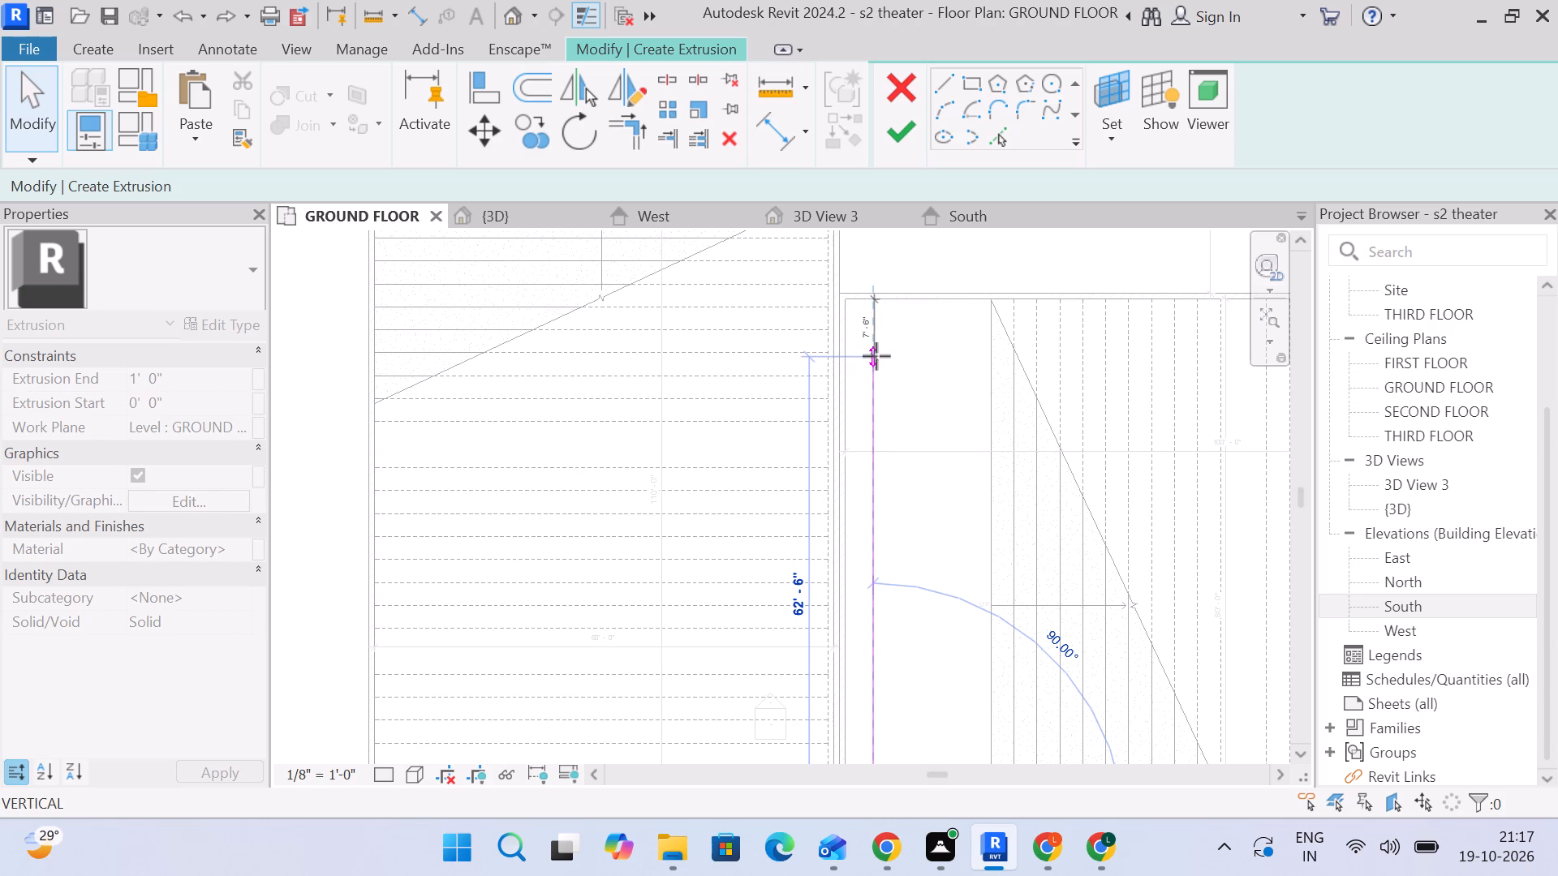
pyautogui.moveTo(876, 356); pyautogui.dragTo(875, 342)
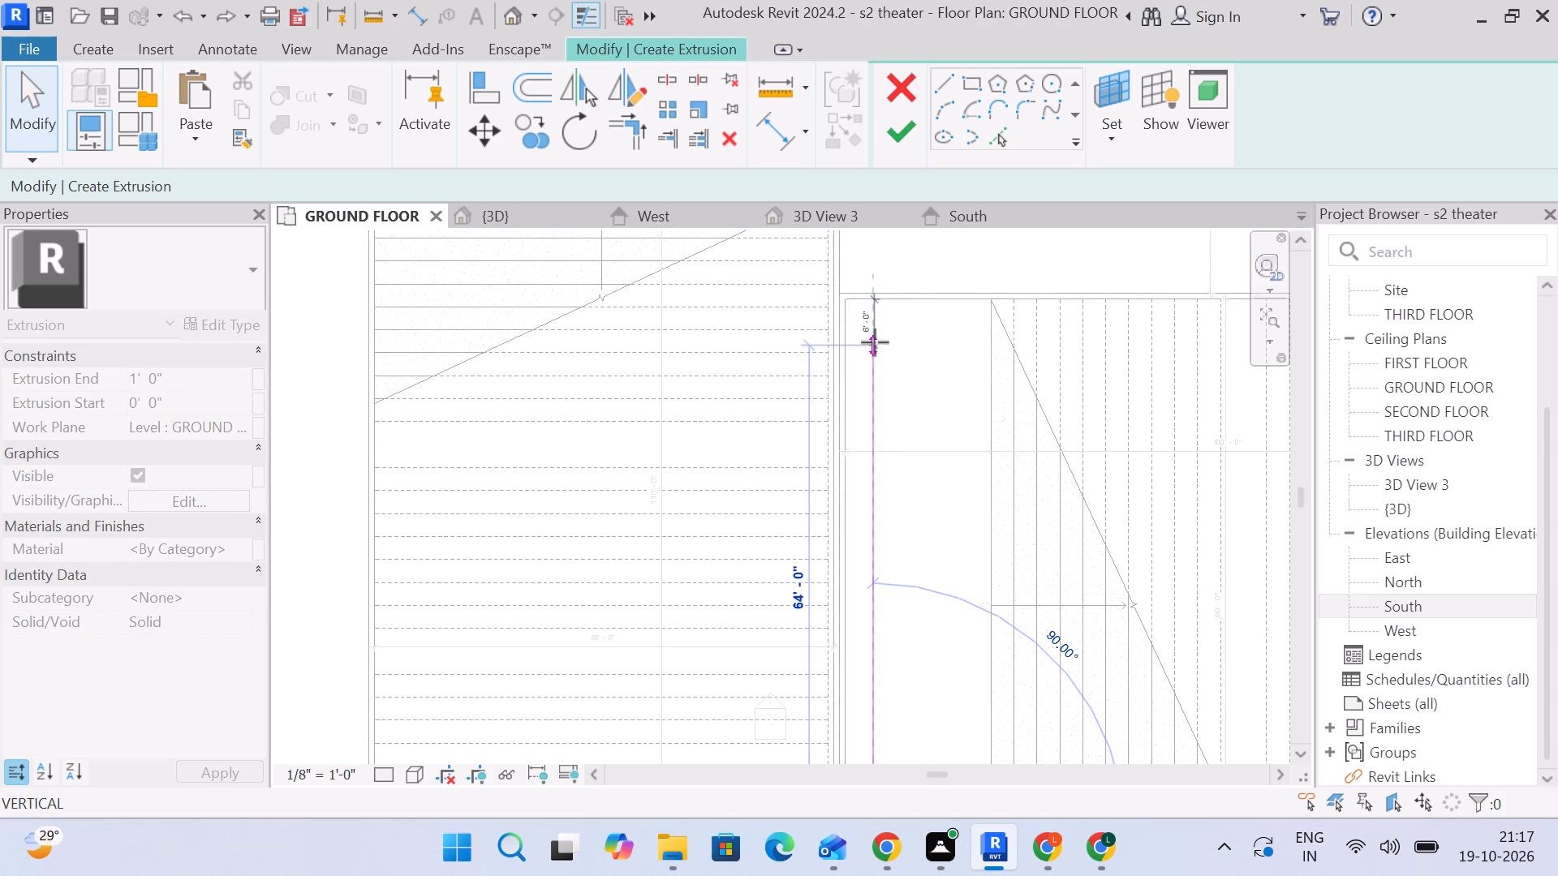
pyautogui.moveTo(875, 342); pyautogui.dragTo(875, 339)
# Extend the straight screen line's lower end to 5' from the lower wall.
pyautogui.scroll(-3, 897, 423)
pyautogui.moveTo(904, 472); pyautogui.dragTo(927, 311, button='middle')
pyautogui.scroll(-1, 927, 311)
pyautogui.scroll(4, 911, 564)
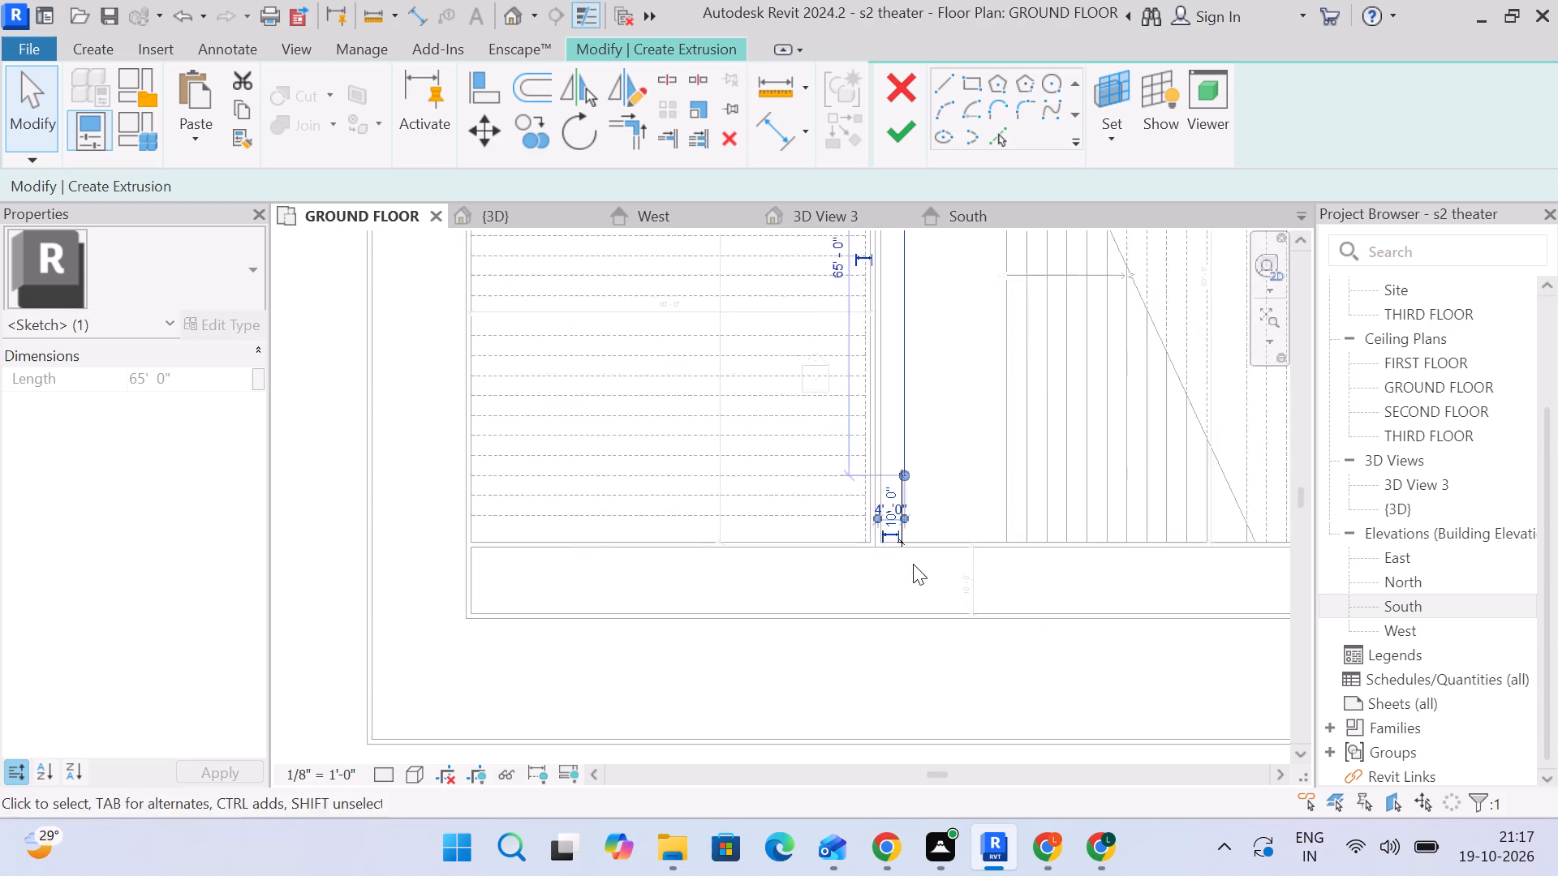
pyautogui.scroll(4, 903, 482)
pyautogui.moveTo(906, 444); pyautogui.dragTo(912, 516)
pyautogui.click(1022, 447)
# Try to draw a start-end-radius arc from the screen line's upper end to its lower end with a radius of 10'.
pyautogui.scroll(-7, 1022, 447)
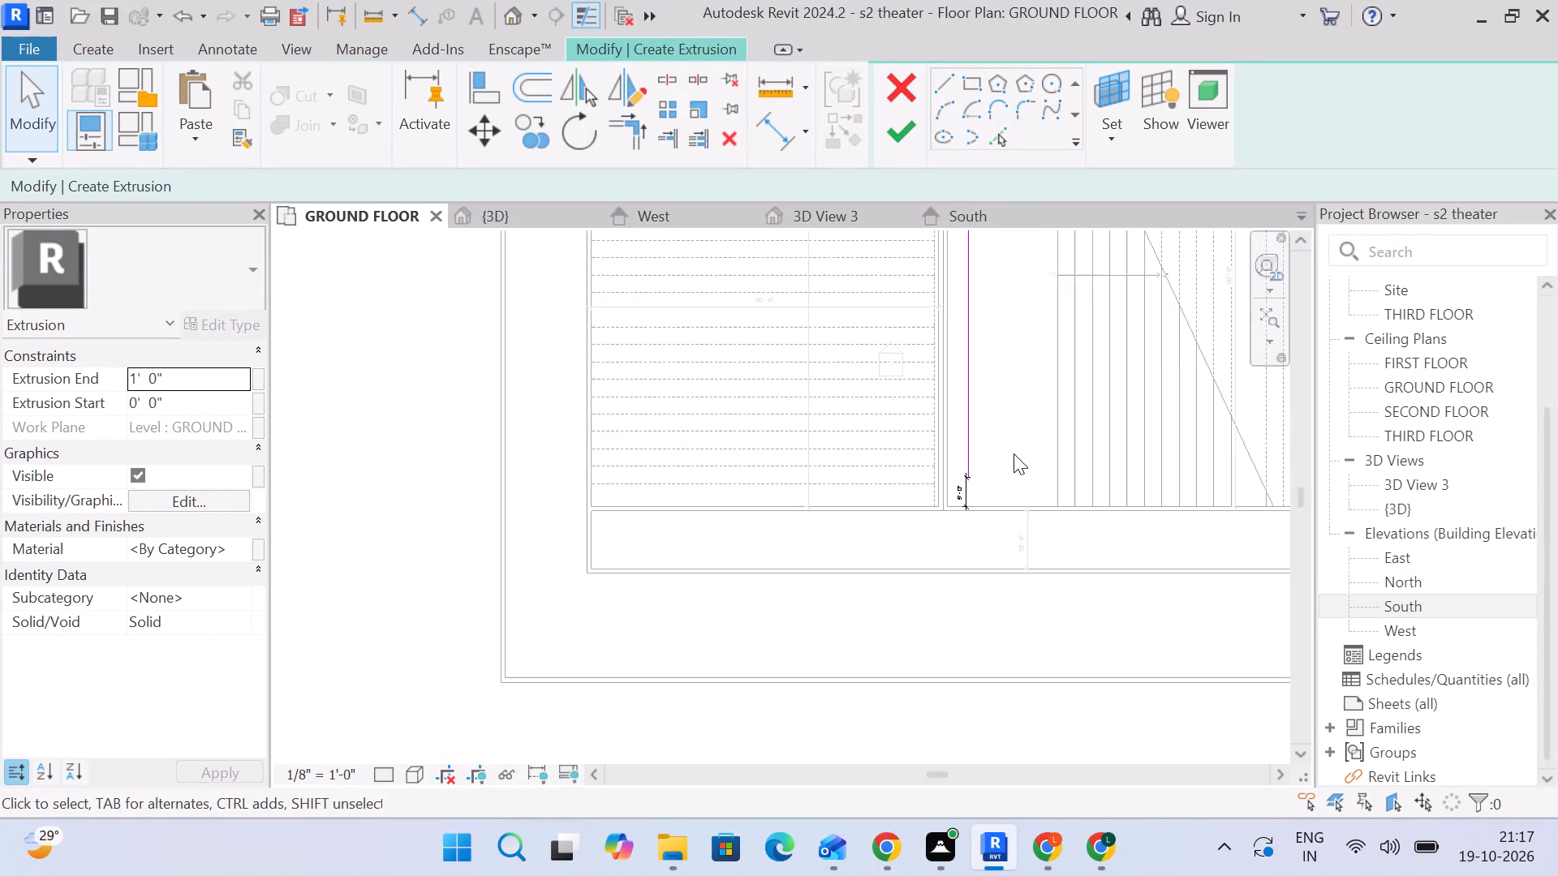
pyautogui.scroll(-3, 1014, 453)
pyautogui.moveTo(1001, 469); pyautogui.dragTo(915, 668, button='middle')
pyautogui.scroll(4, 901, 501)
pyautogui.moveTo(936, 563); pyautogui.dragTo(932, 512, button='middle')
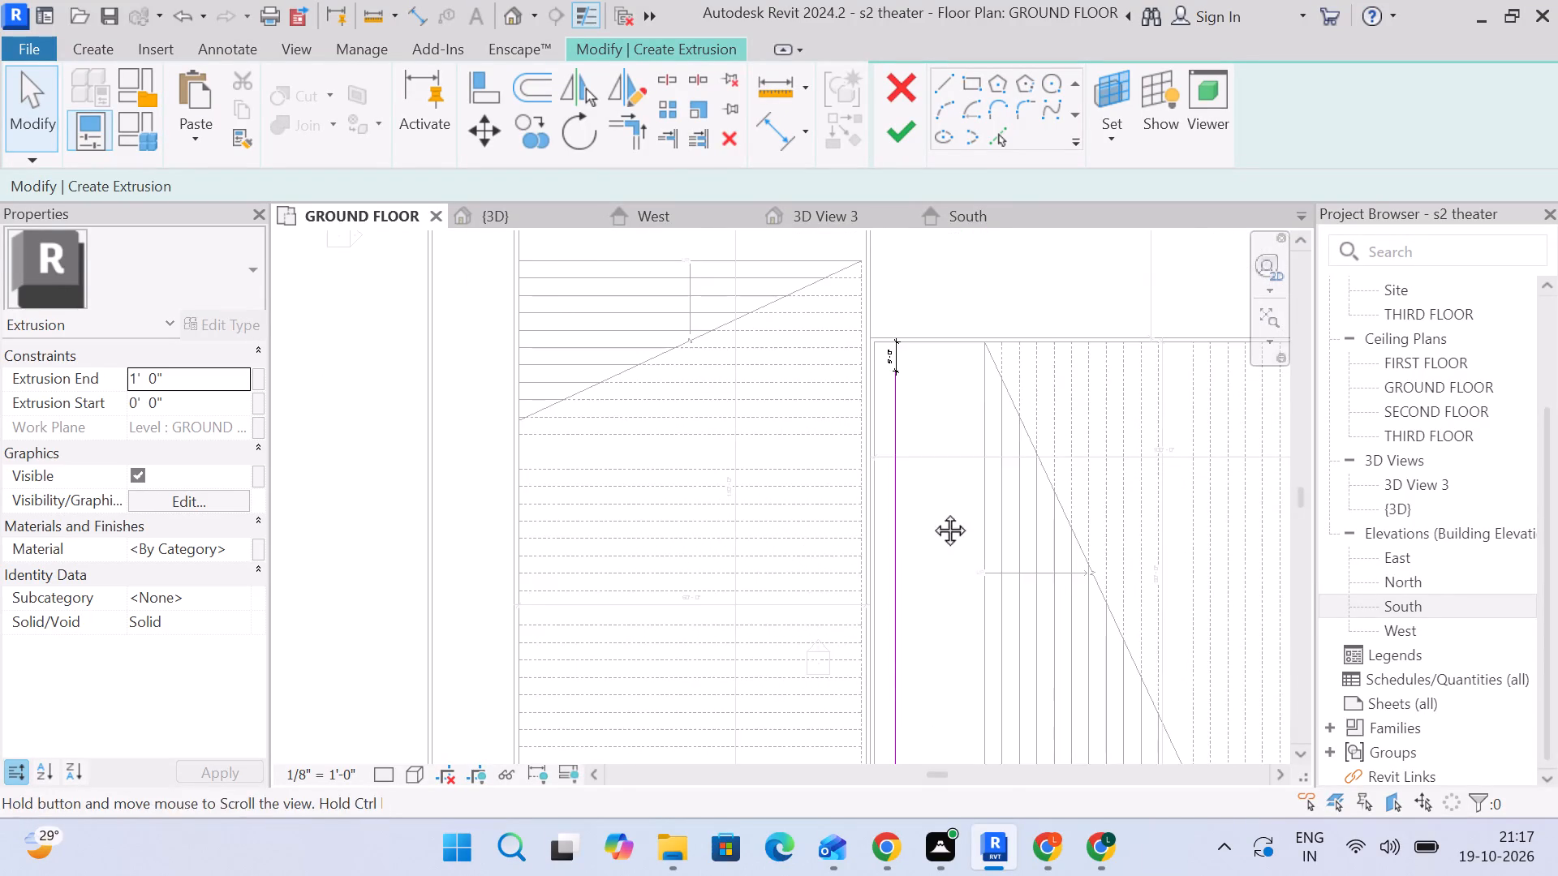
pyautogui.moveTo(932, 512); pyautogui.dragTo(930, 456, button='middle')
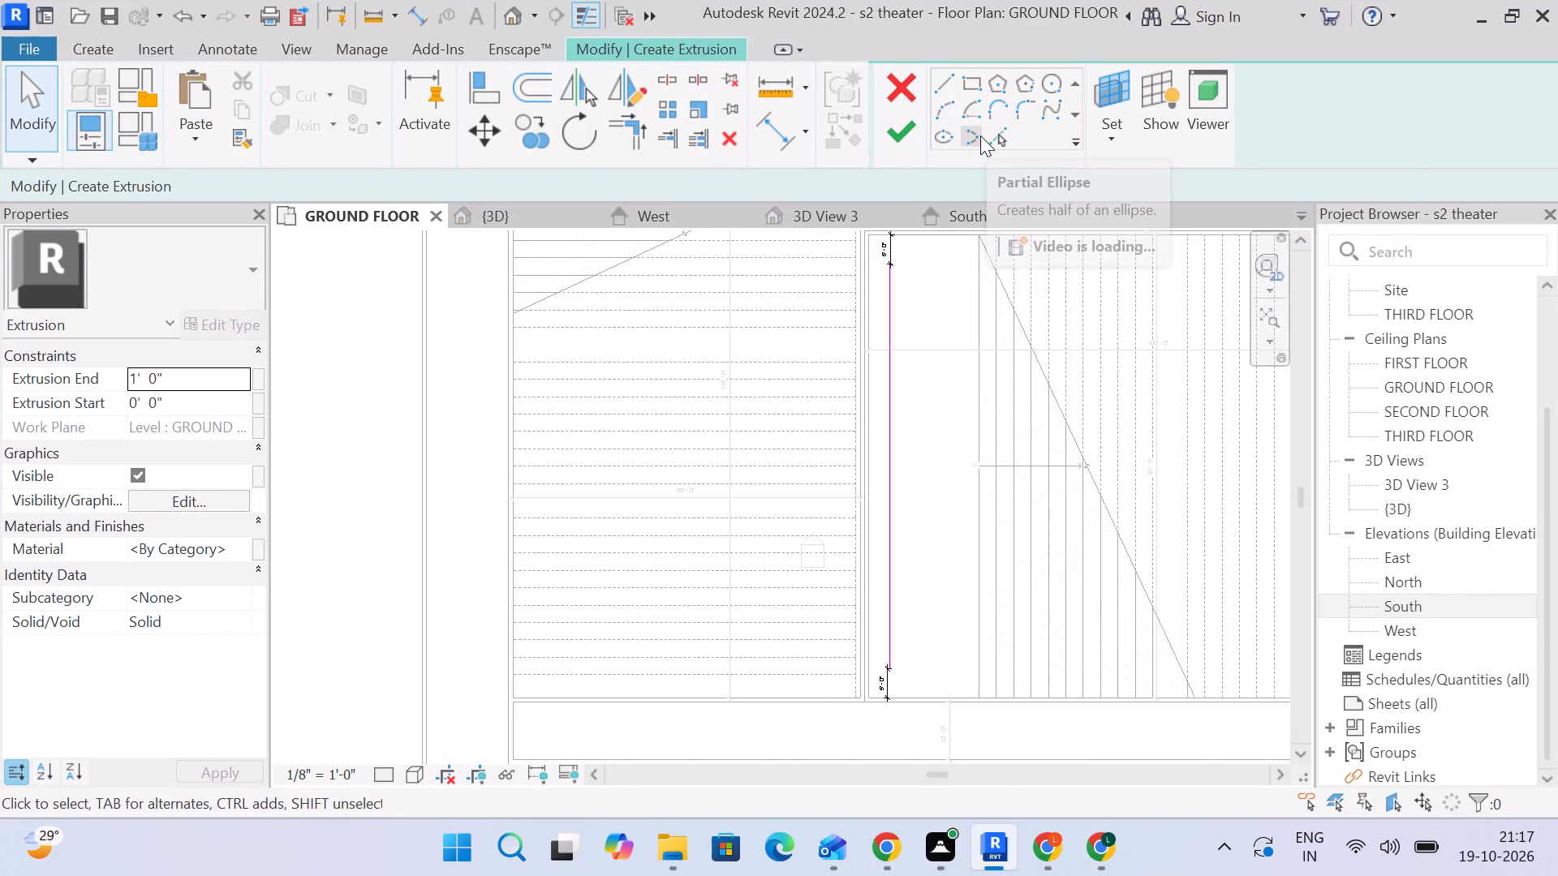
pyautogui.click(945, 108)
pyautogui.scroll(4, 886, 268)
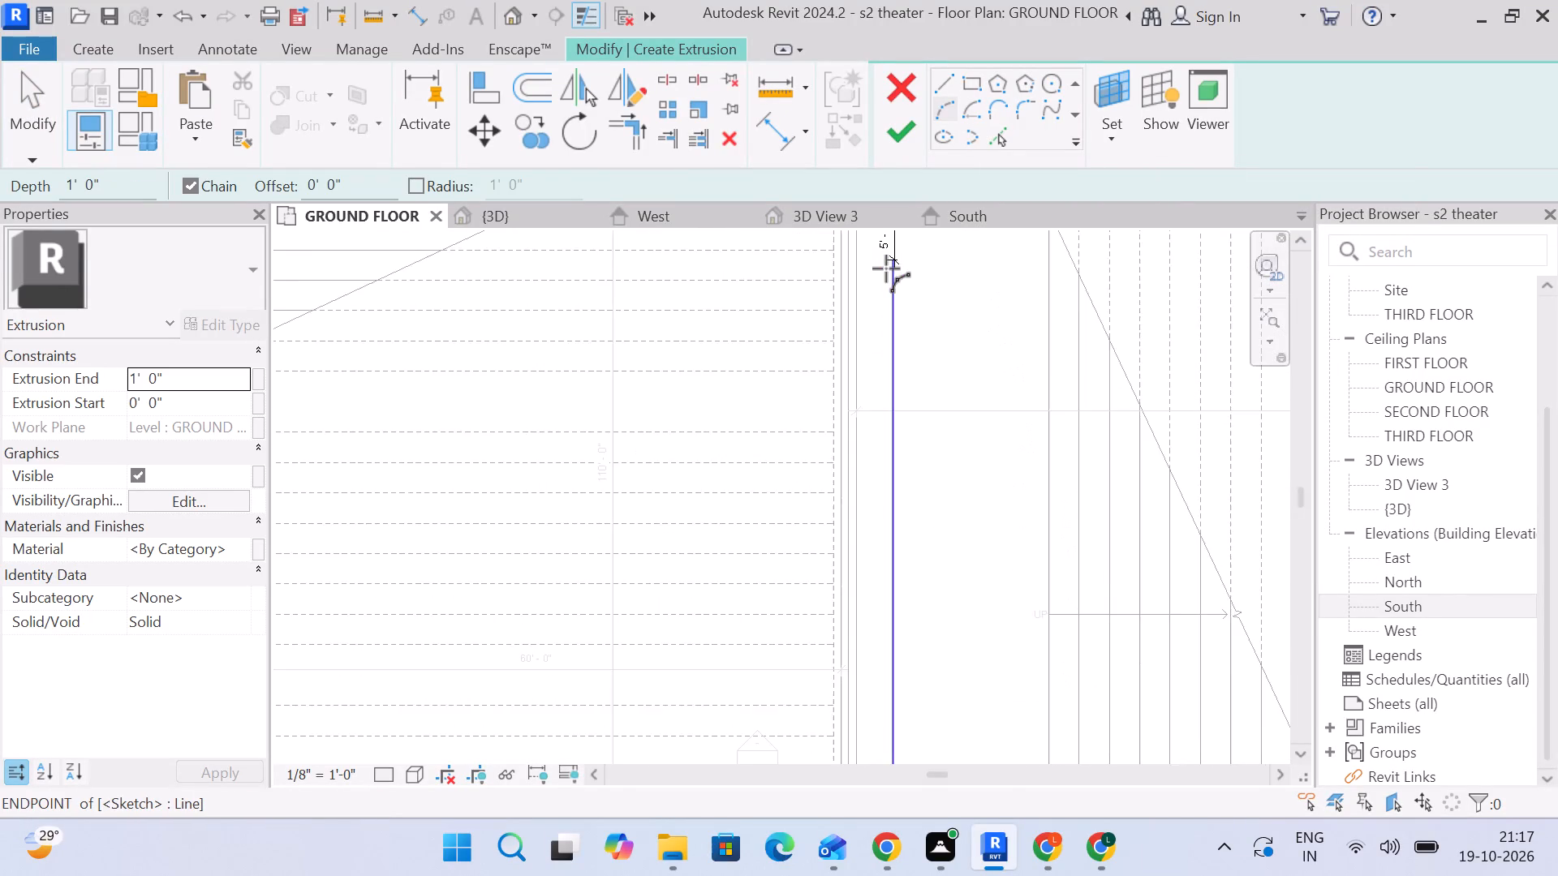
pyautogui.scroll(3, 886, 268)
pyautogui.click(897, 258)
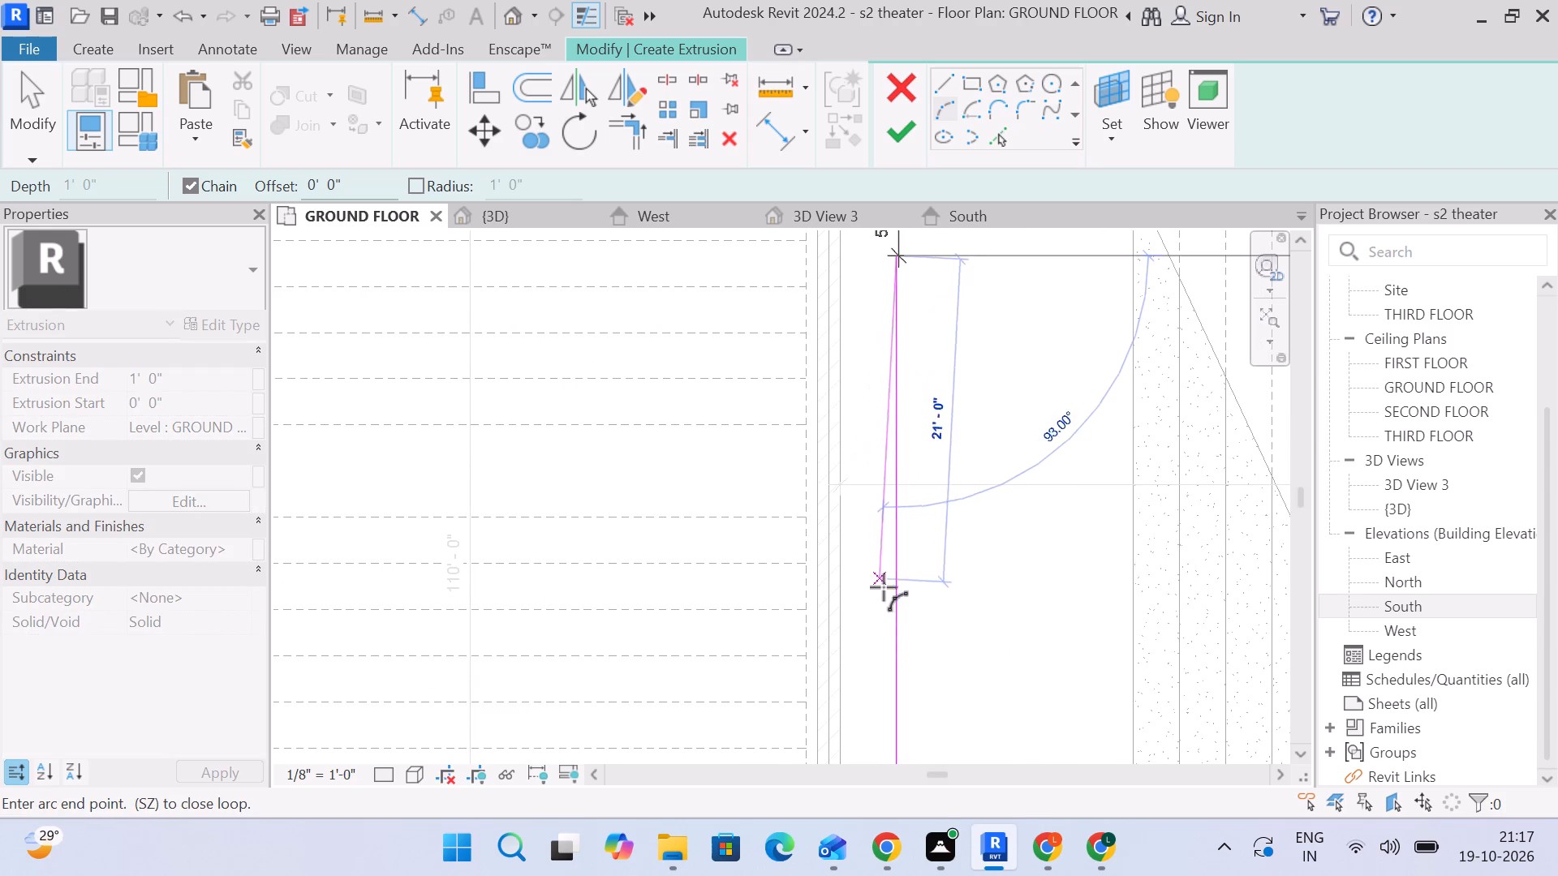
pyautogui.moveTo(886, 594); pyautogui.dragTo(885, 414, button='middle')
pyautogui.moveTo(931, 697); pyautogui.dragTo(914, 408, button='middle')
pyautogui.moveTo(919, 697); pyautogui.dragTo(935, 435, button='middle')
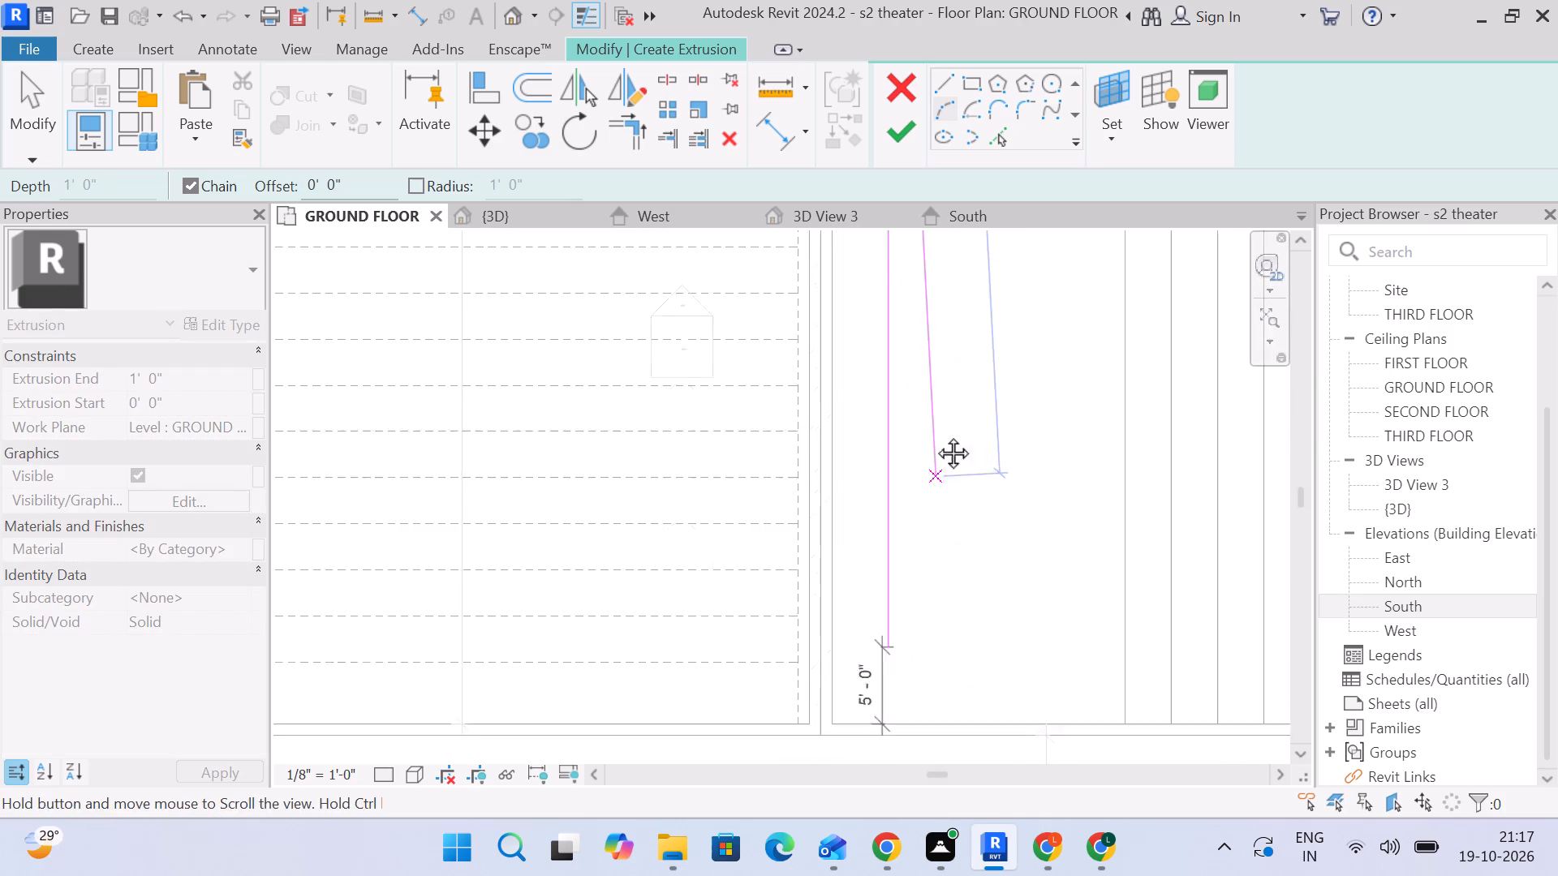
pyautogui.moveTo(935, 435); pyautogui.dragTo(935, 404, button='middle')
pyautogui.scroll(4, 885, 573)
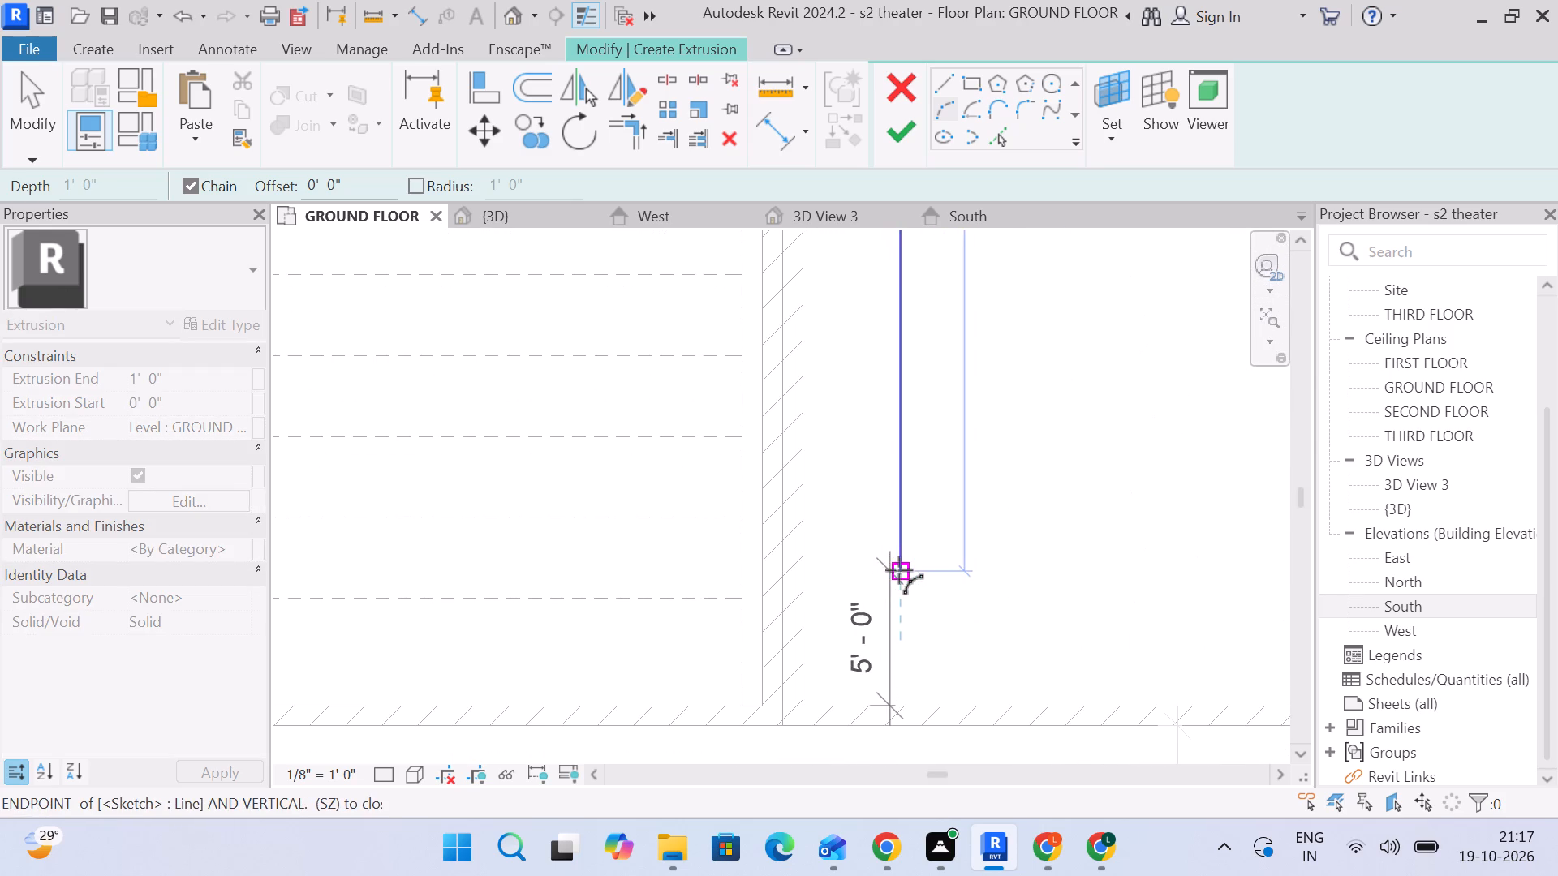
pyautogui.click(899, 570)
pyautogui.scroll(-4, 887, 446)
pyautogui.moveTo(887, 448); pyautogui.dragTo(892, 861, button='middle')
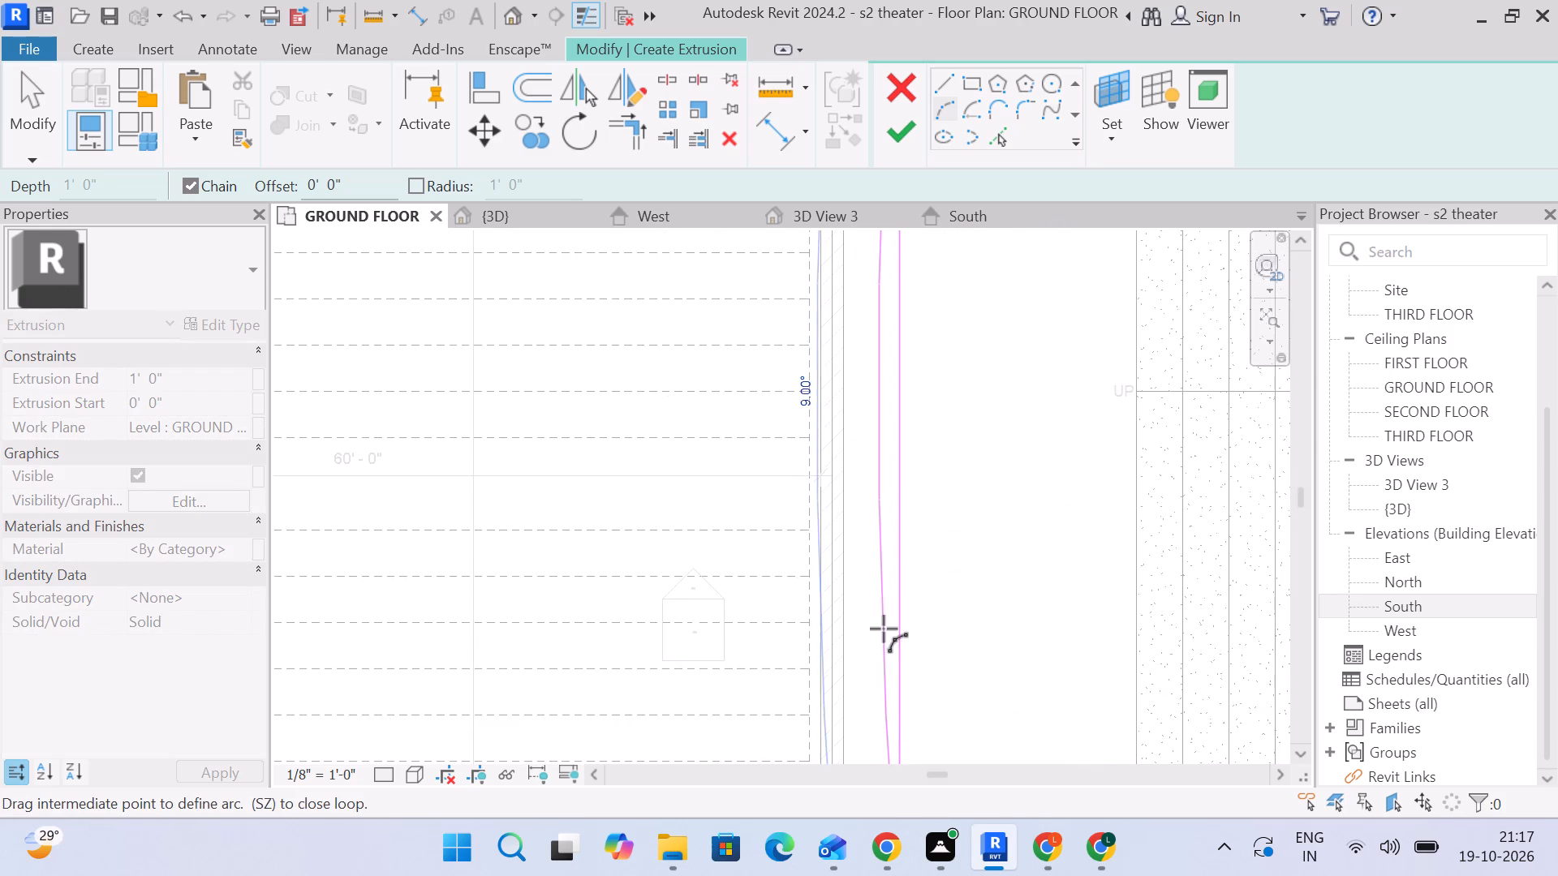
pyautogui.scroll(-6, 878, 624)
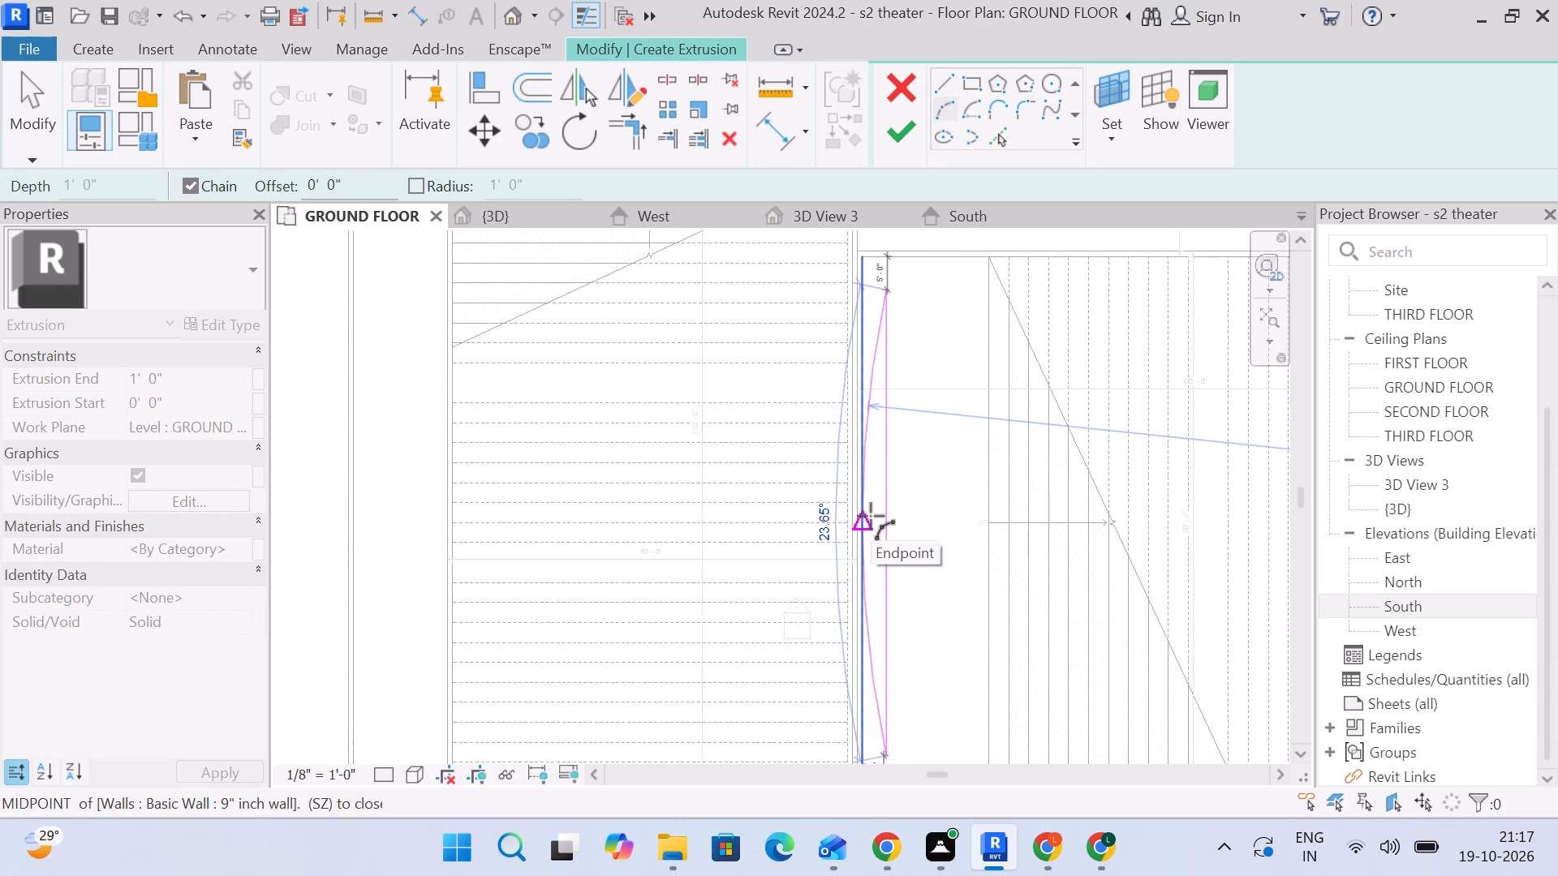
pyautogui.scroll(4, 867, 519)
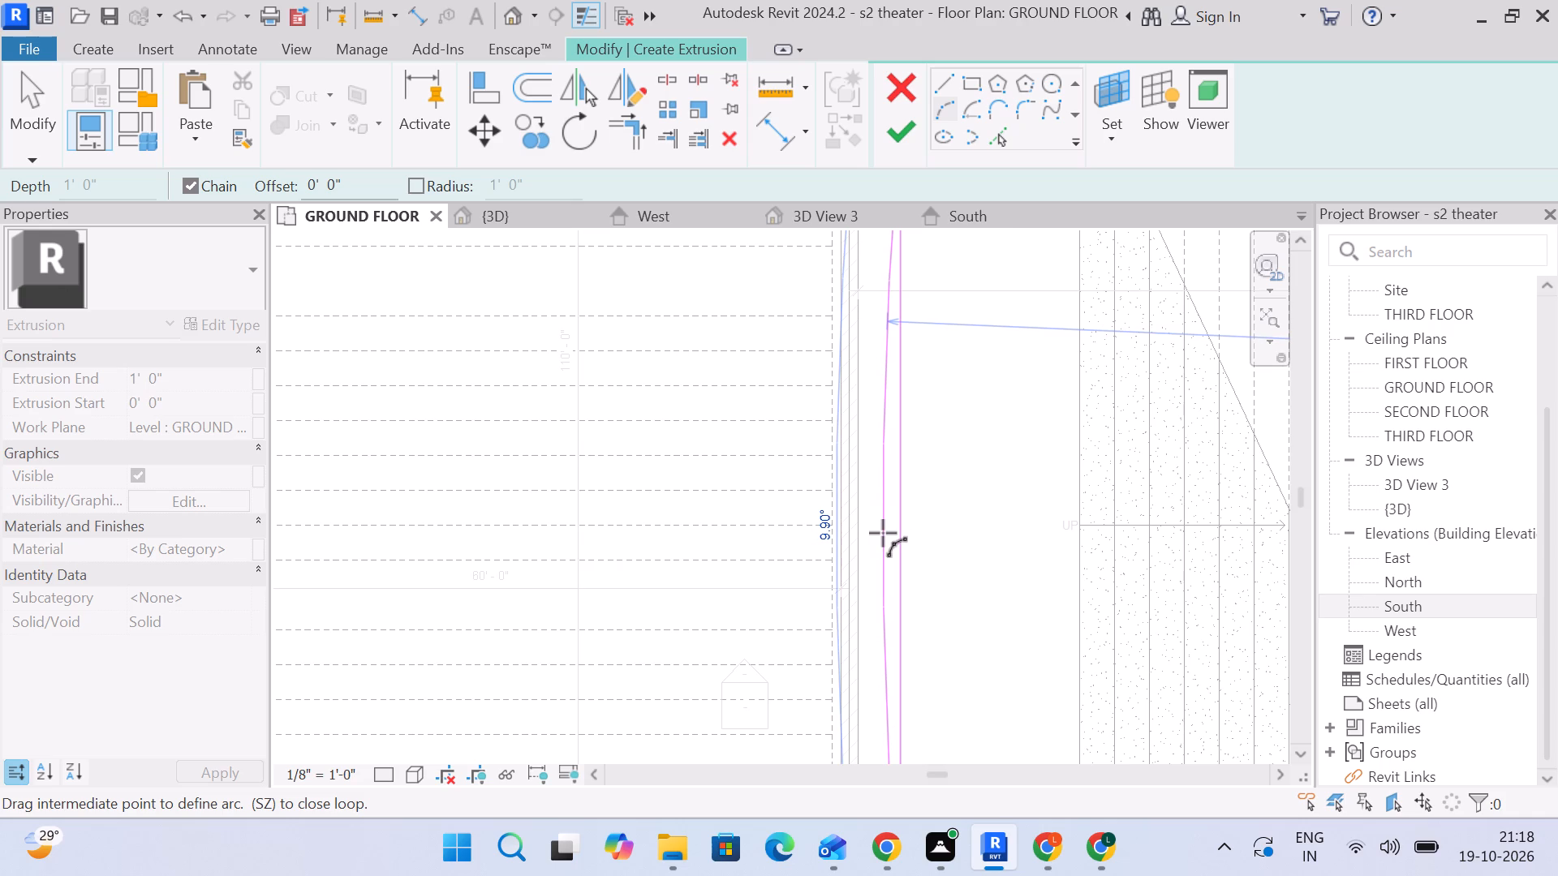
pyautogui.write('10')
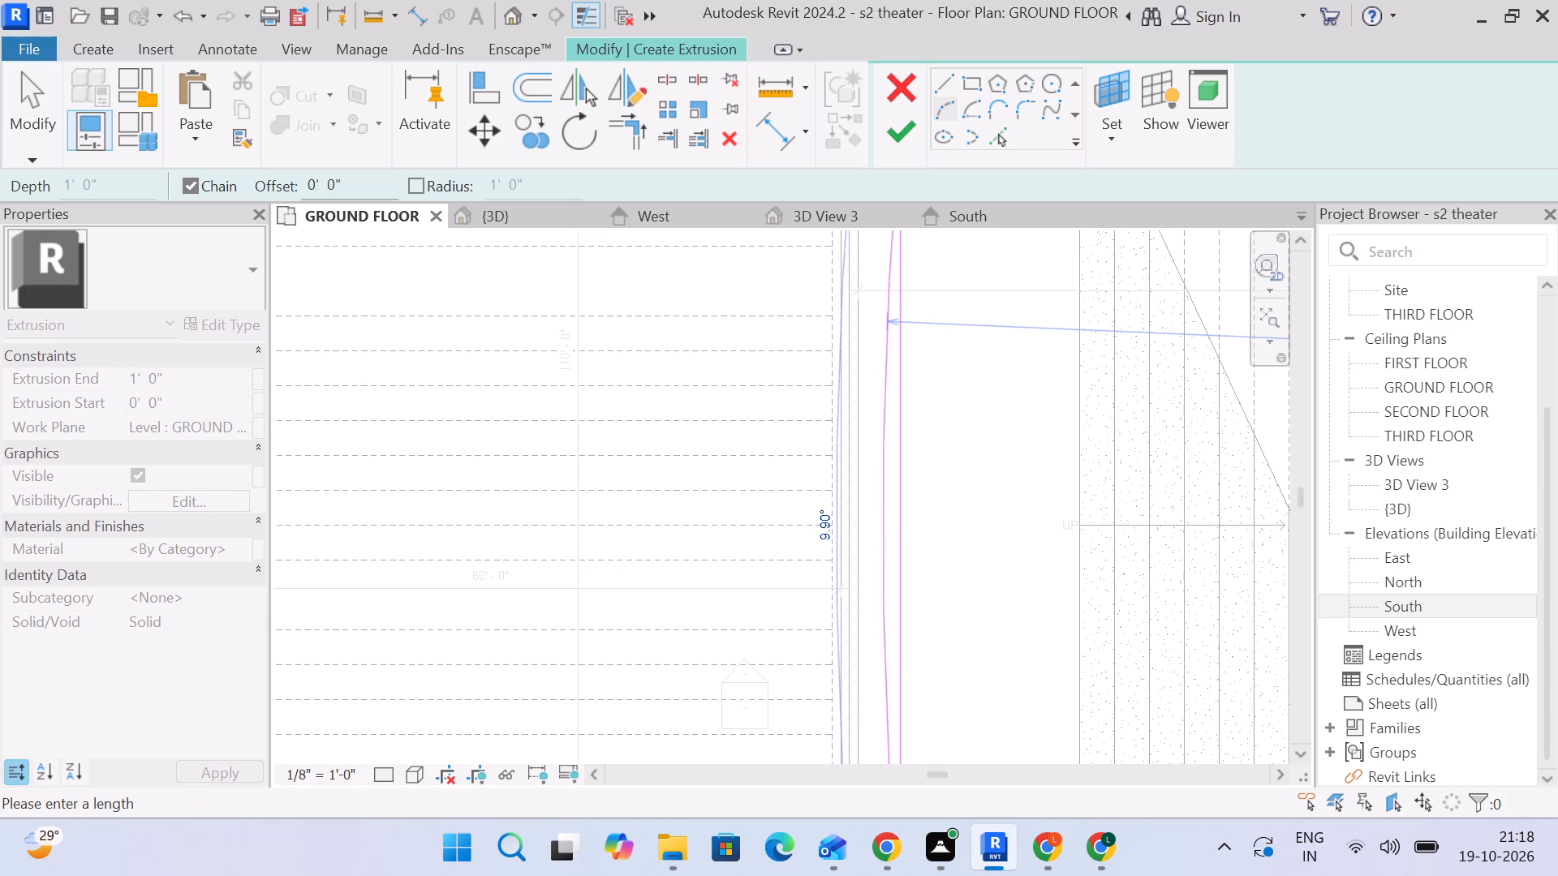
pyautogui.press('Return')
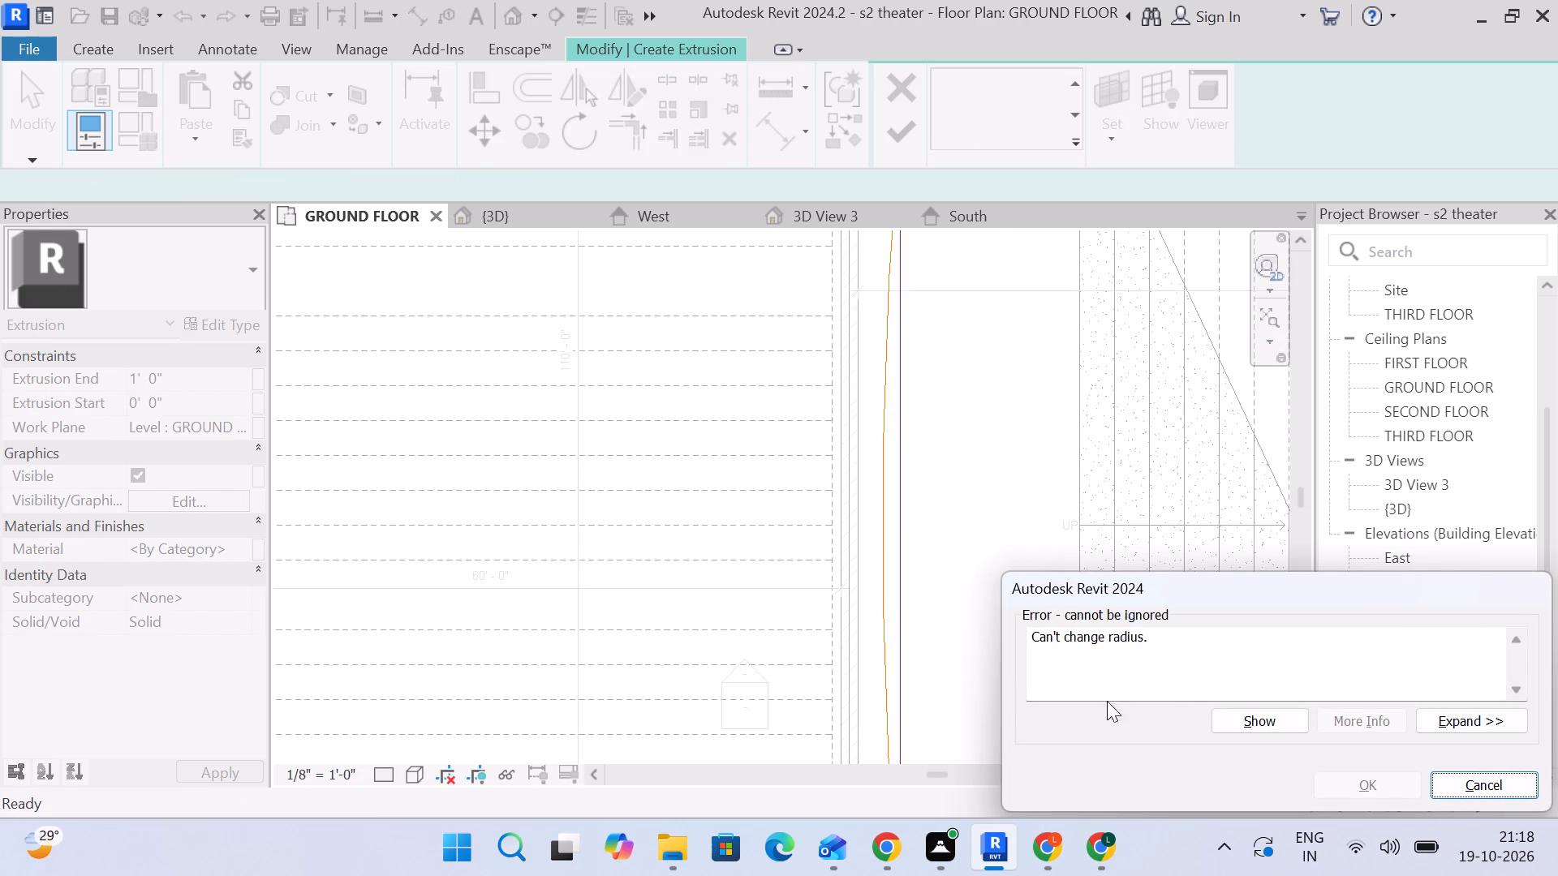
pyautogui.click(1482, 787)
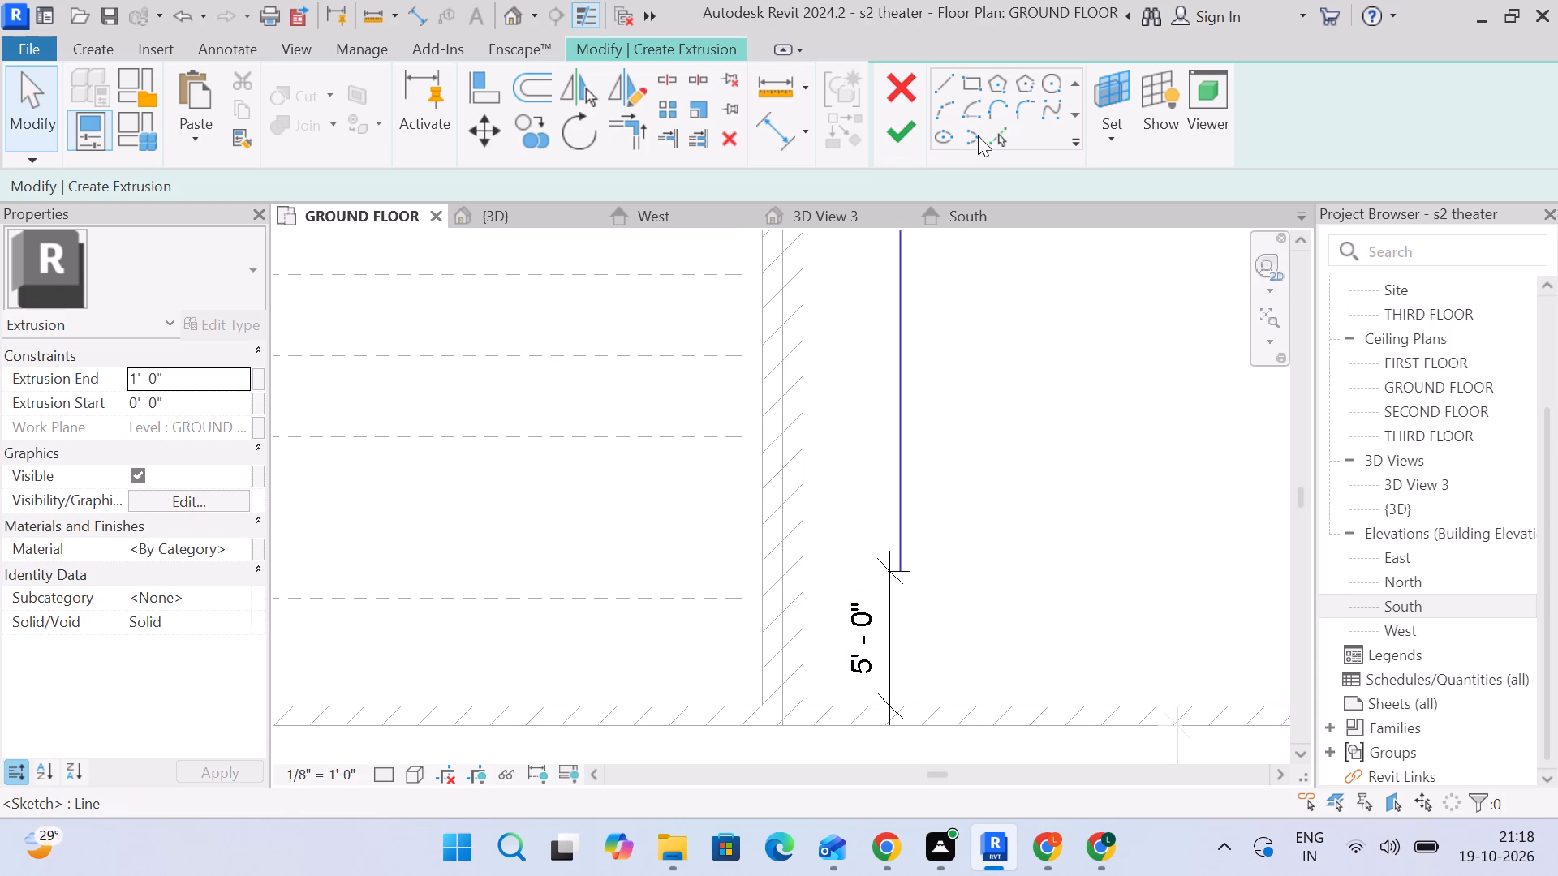
# Draw a shallow start-end-radius arc between the screen line's two ends, bowing towards the adjacent wall, with a radius of about 392'-7".
pyautogui.click(946, 116)
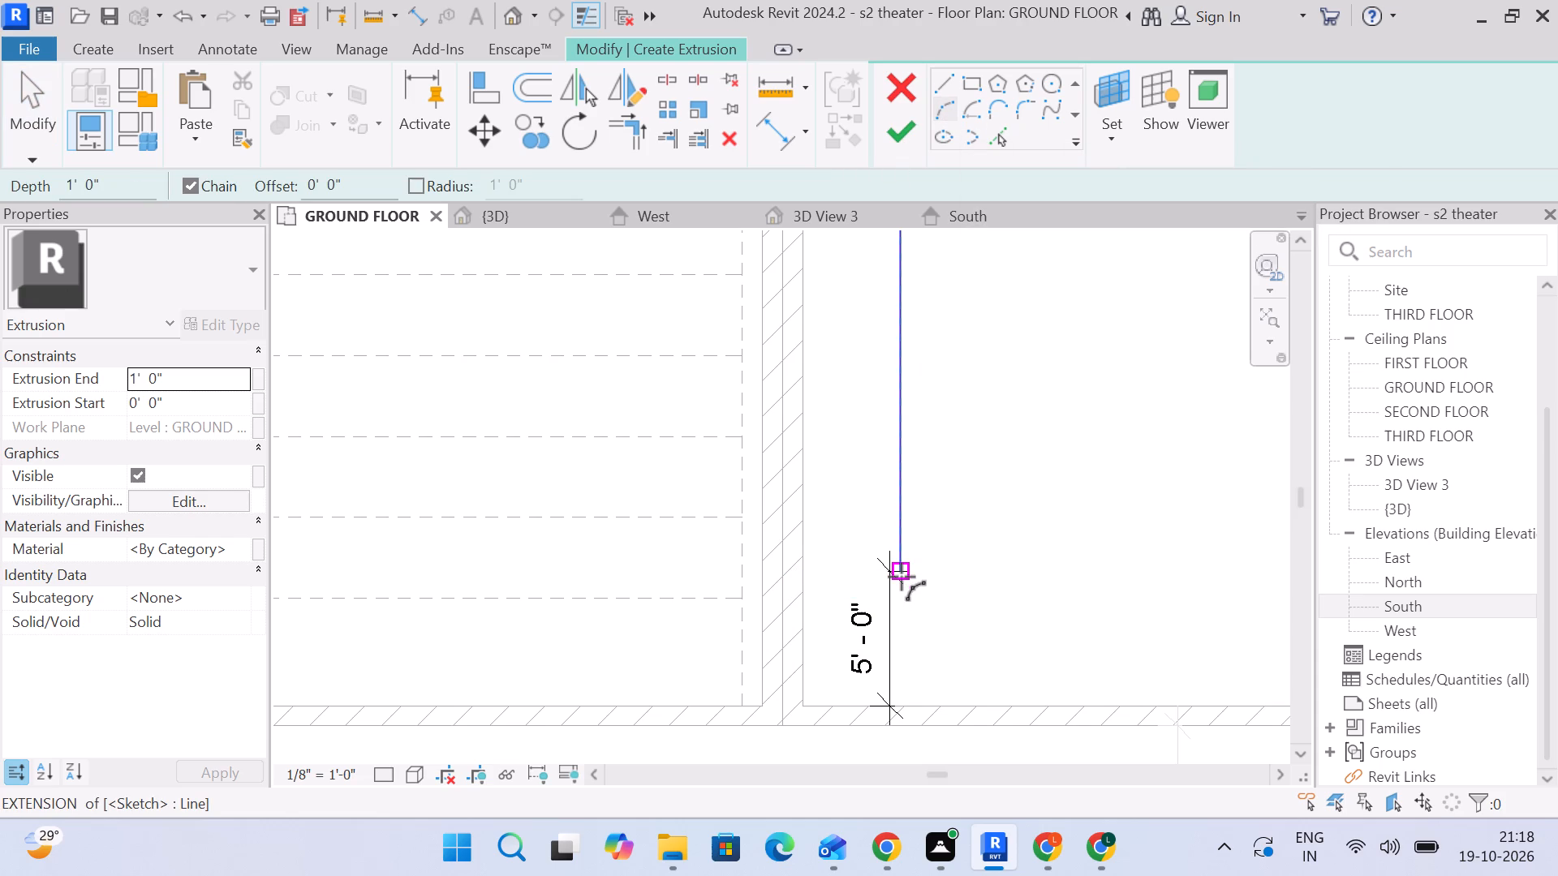
pyautogui.moveTo(899, 572); pyautogui.dragTo(899, 558)
pyautogui.scroll(-4, 887, 455)
pyautogui.moveTo(885, 464); pyautogui.dragTo(957, 740, button='middle')
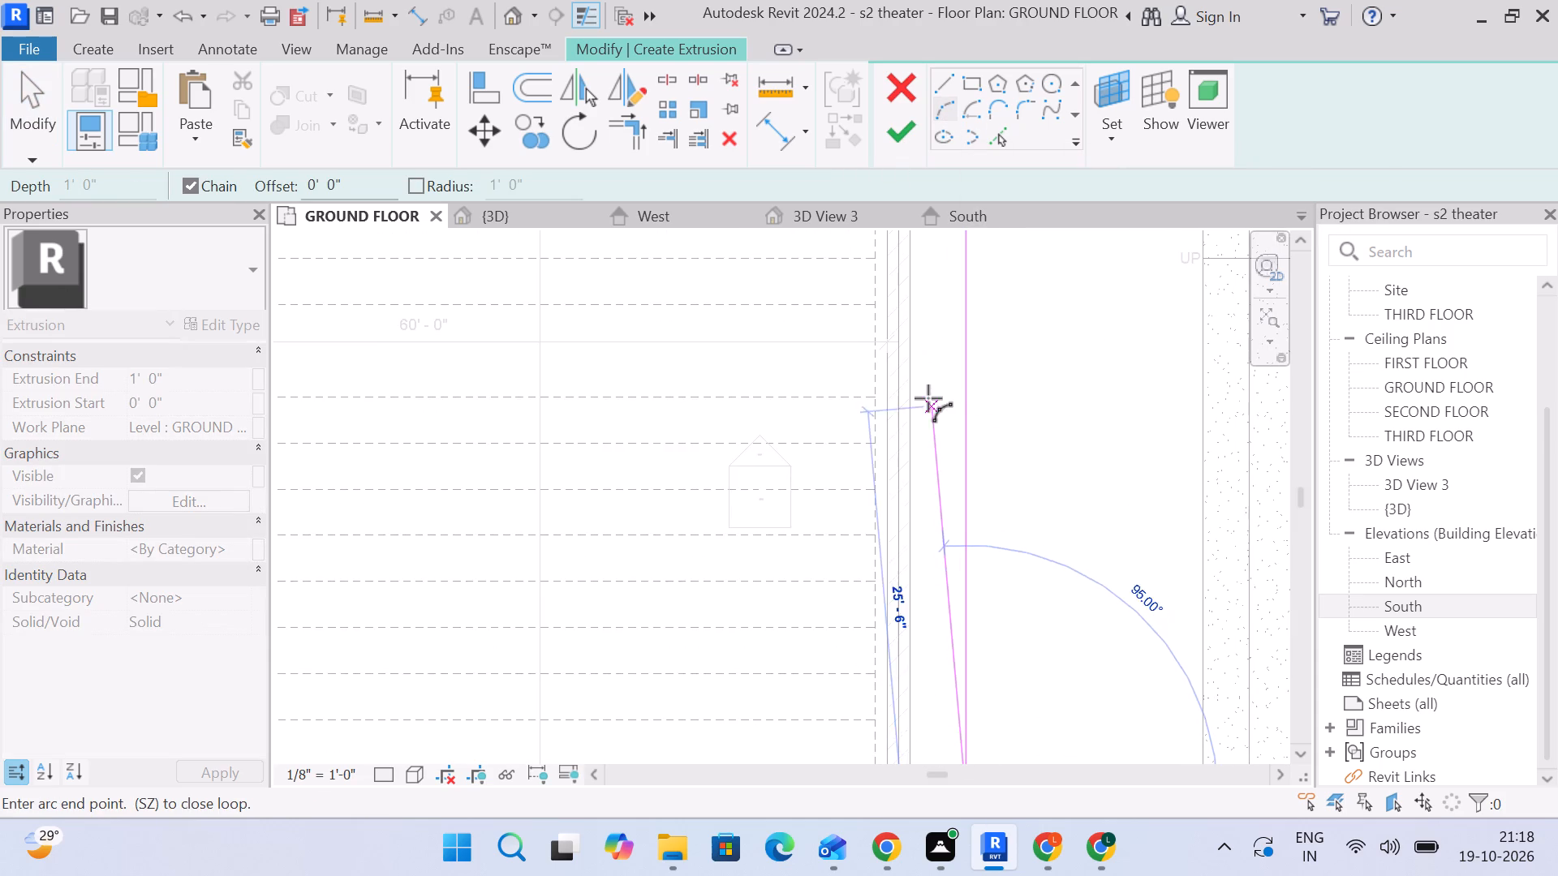
pyautogui.scroll(-4, 933, 393)
pyautogui.moveTo(979, 290); pyautogui.dragTo(992, 681, button='middle')
pyautogui.scroll(5, 966, 390)
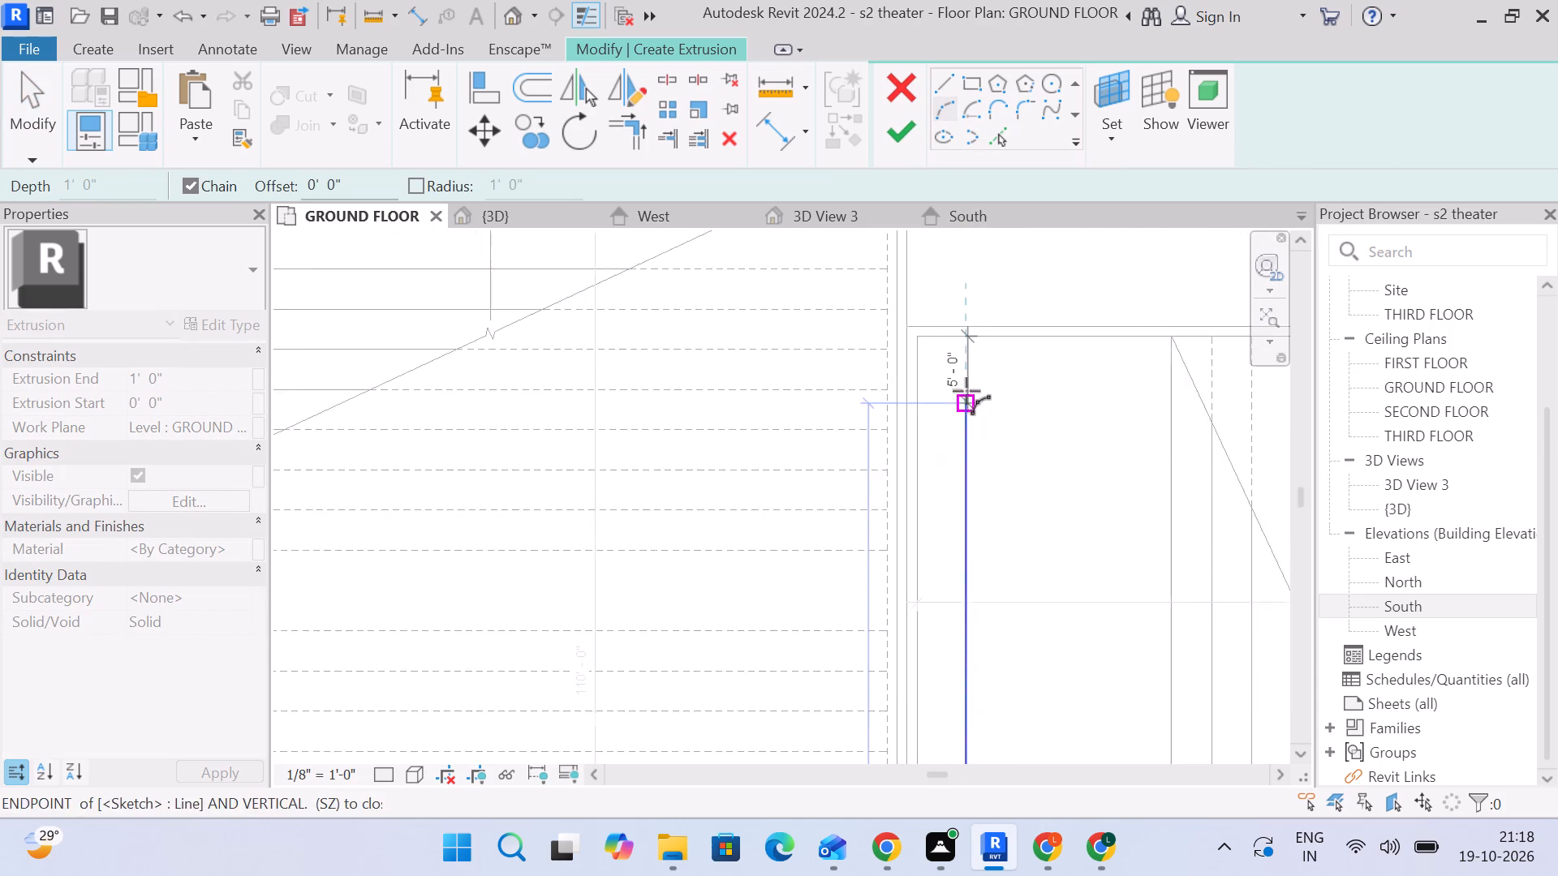
pyautogui.scroll(3, 966, 406)
pyautogui.click(966, 405)
pyautogui.scroll(-4, 927, 569)
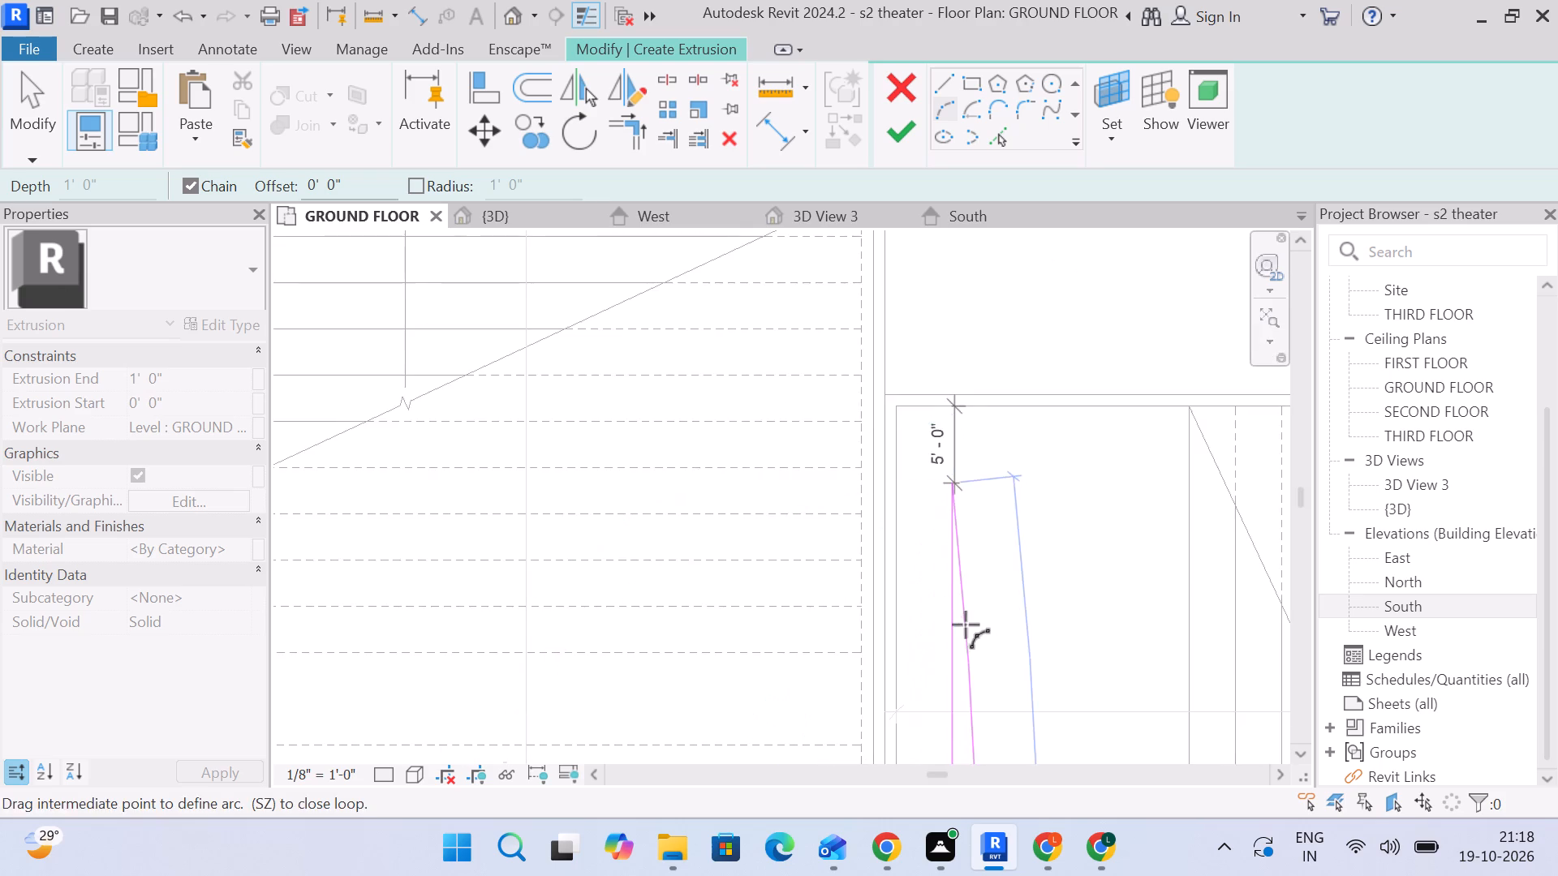
pyautogui.moveTo(966, 625); pyautogui.dragTo(942, 304, button='middle')
pyautogui.scroll(-4, 949, 536)
pyautogui.moveTo(949, 578); pyautogui.dragTo(953, 338, button='middle')
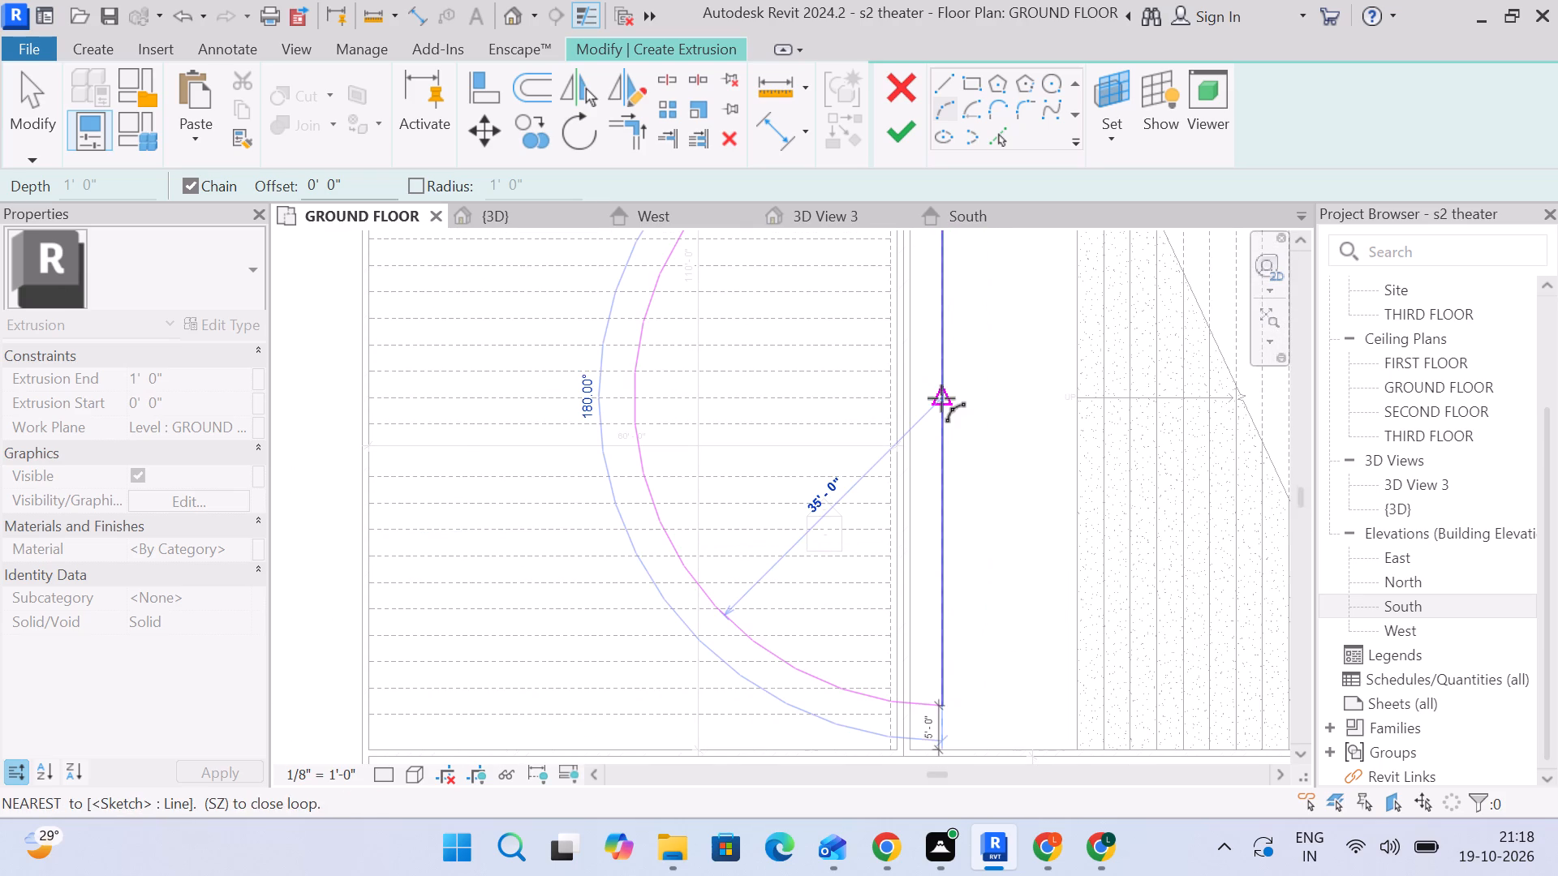
pyautogui.scroll(2, 928, 384)
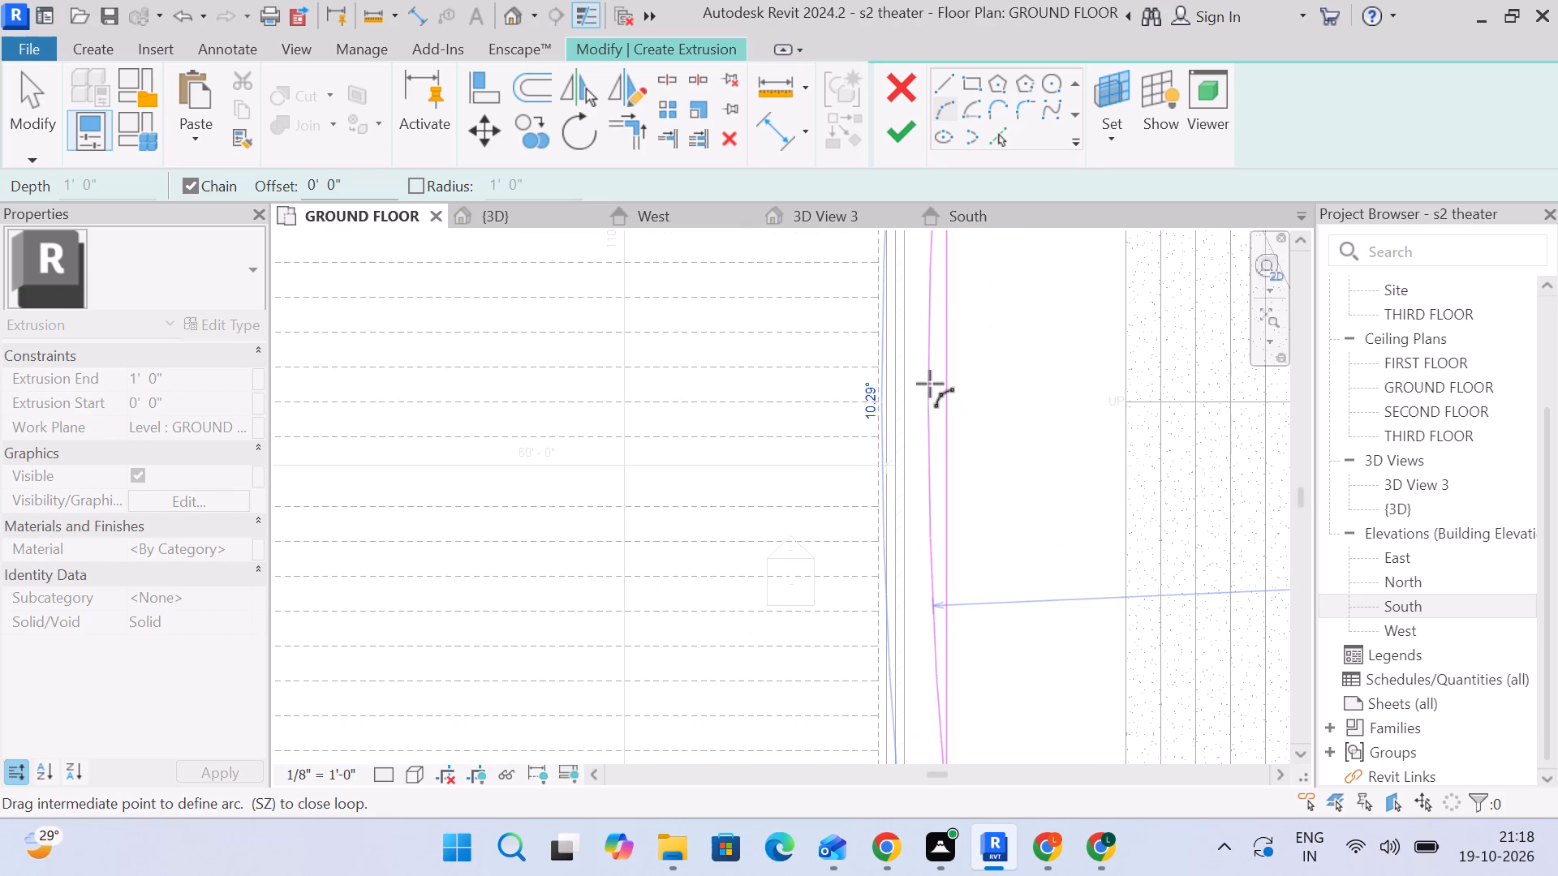
pyautogui.scroll(3, 932, 385)
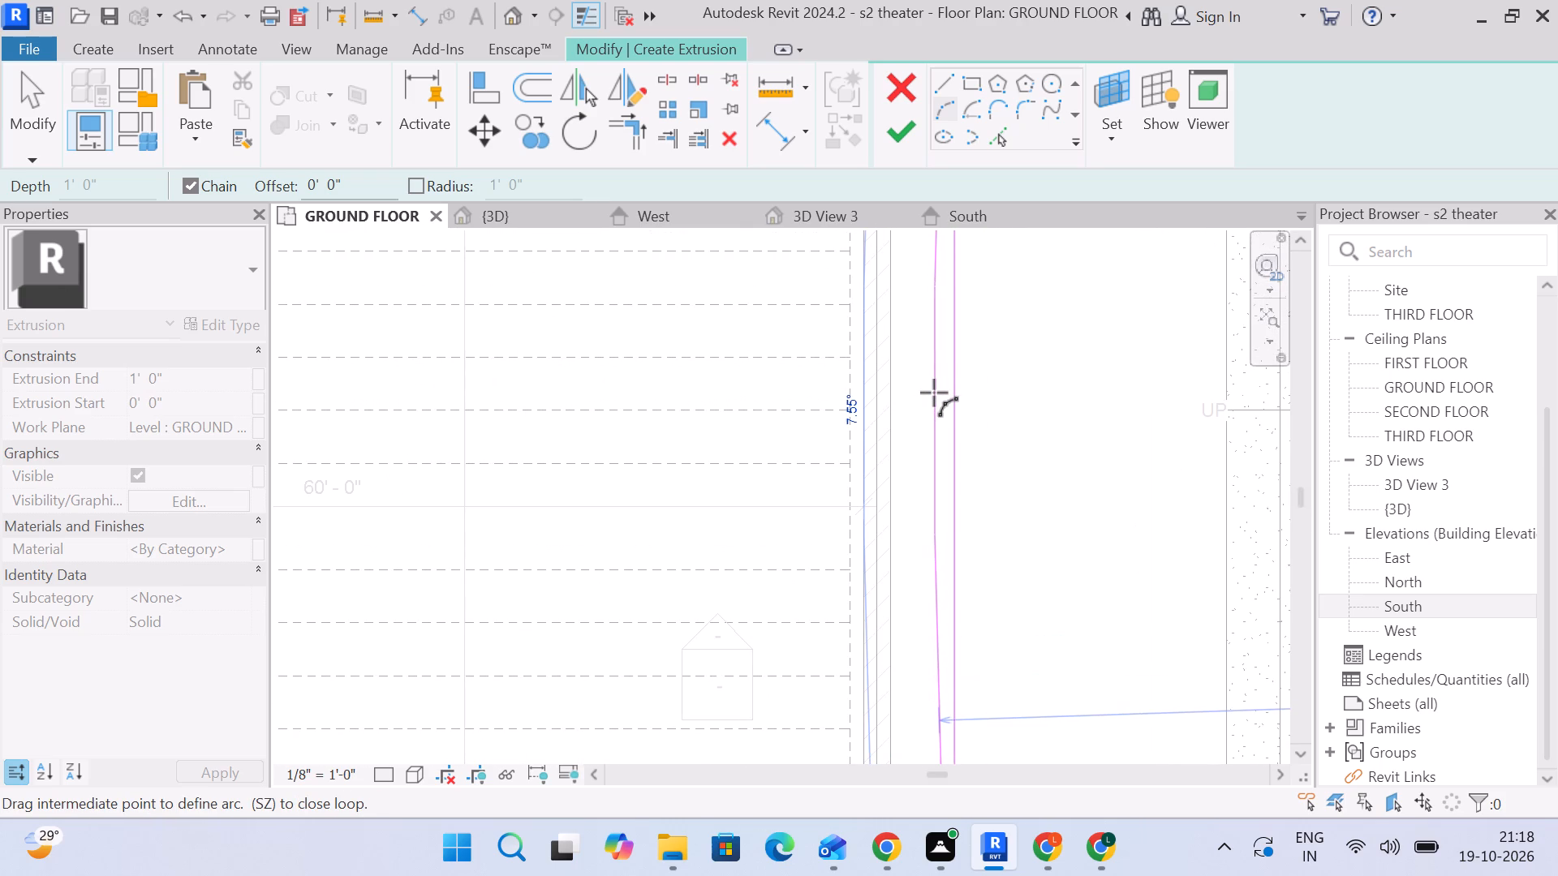
pyautogui.scroll(-10, 934, 393)
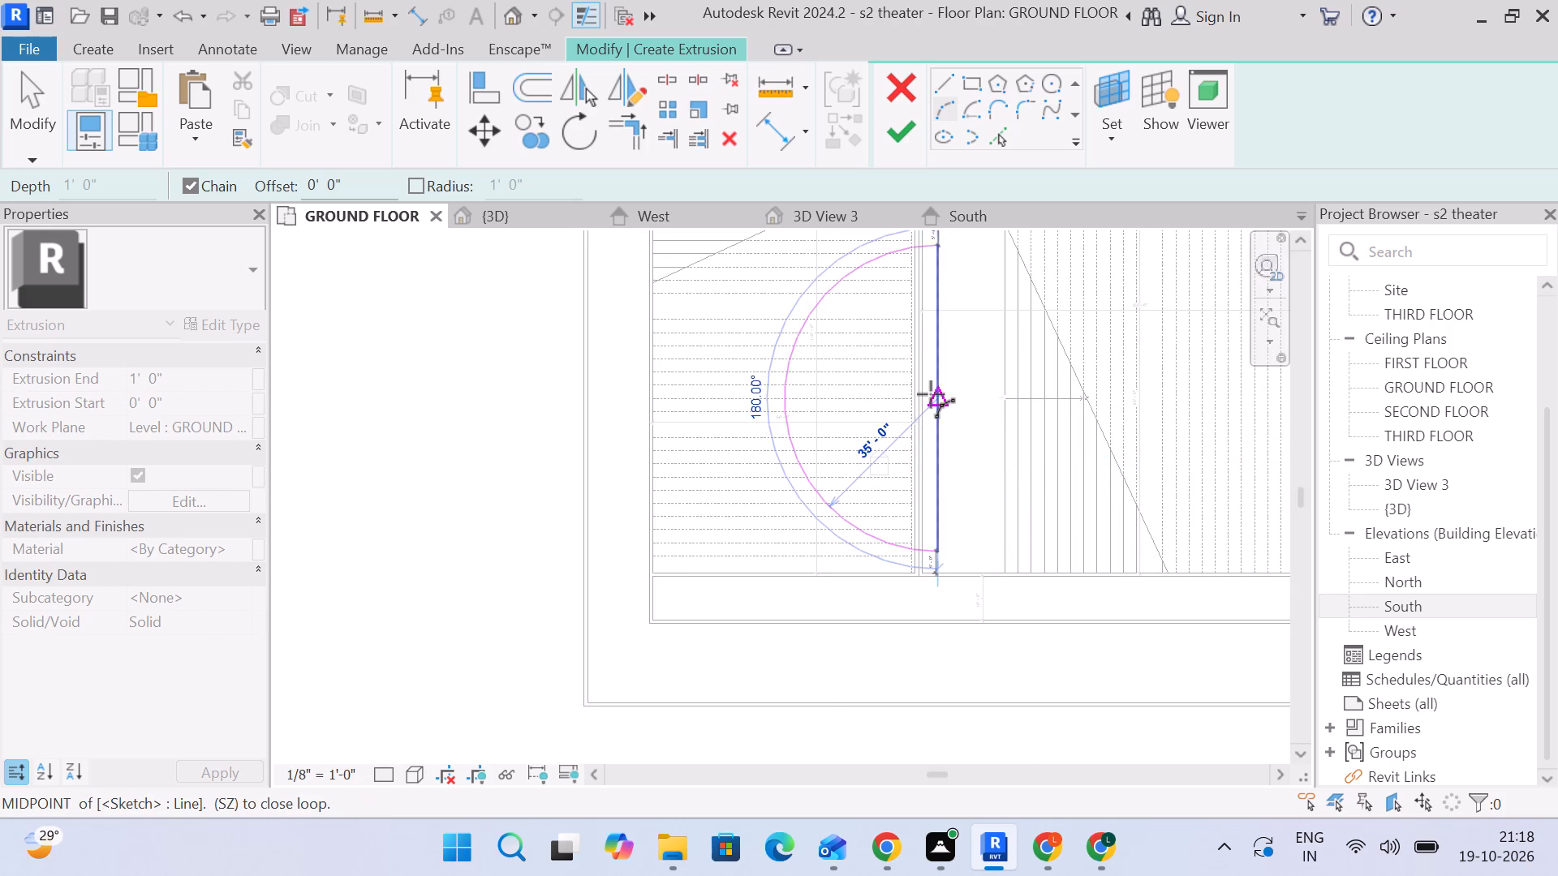
pyautogui.scroll(3, 931, 394)
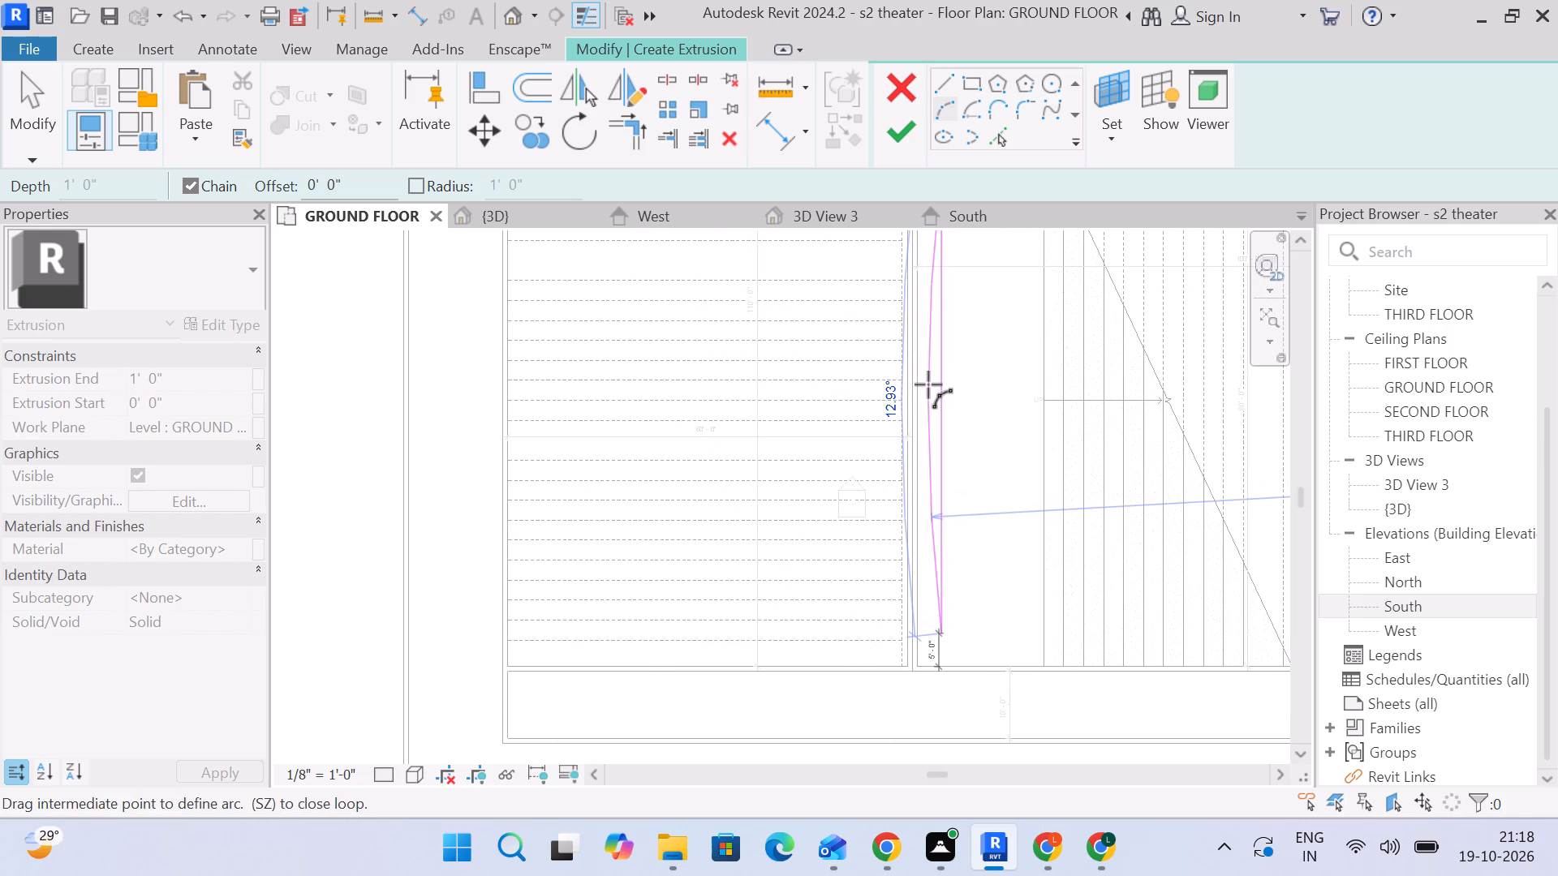
pyautogui.scroll(2, 928, 384)
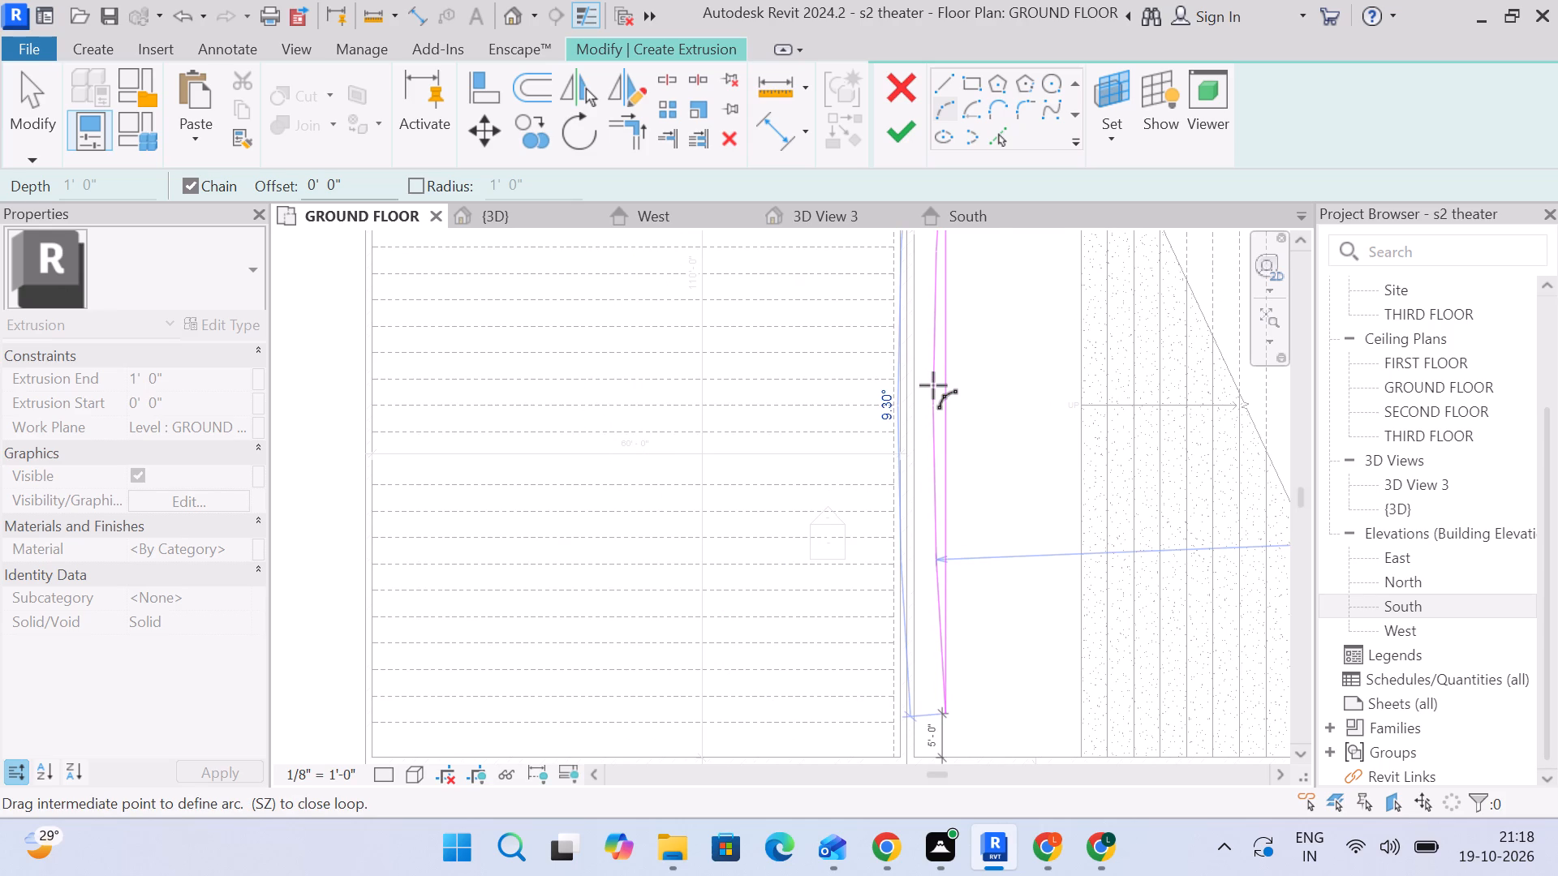
pyautogui.scroll(2, 933, 385)
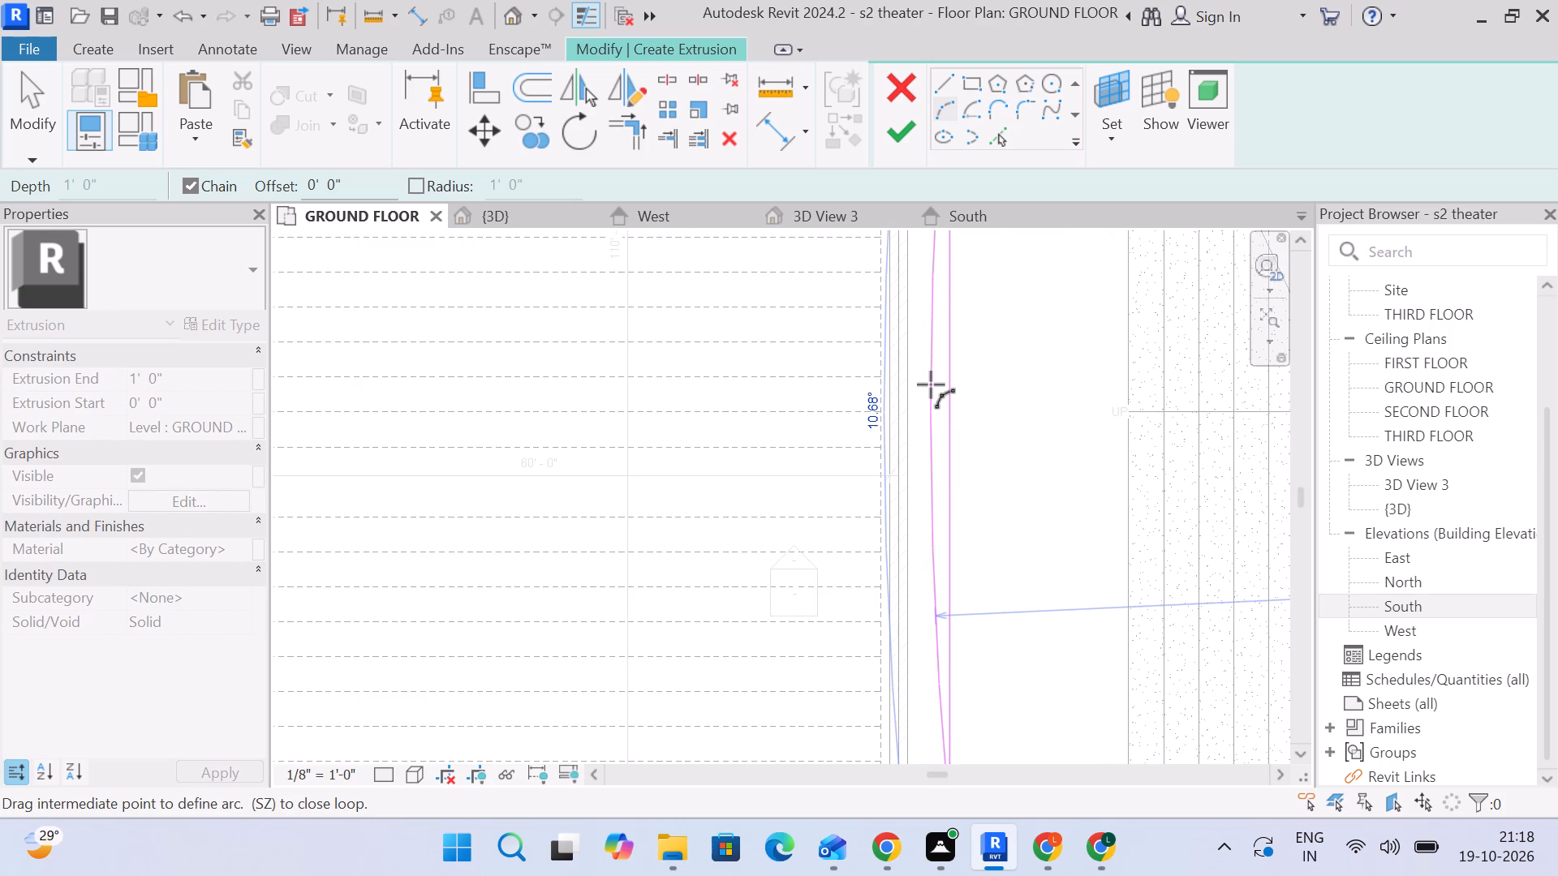
pyautogui.scroll(3, 930, 384)
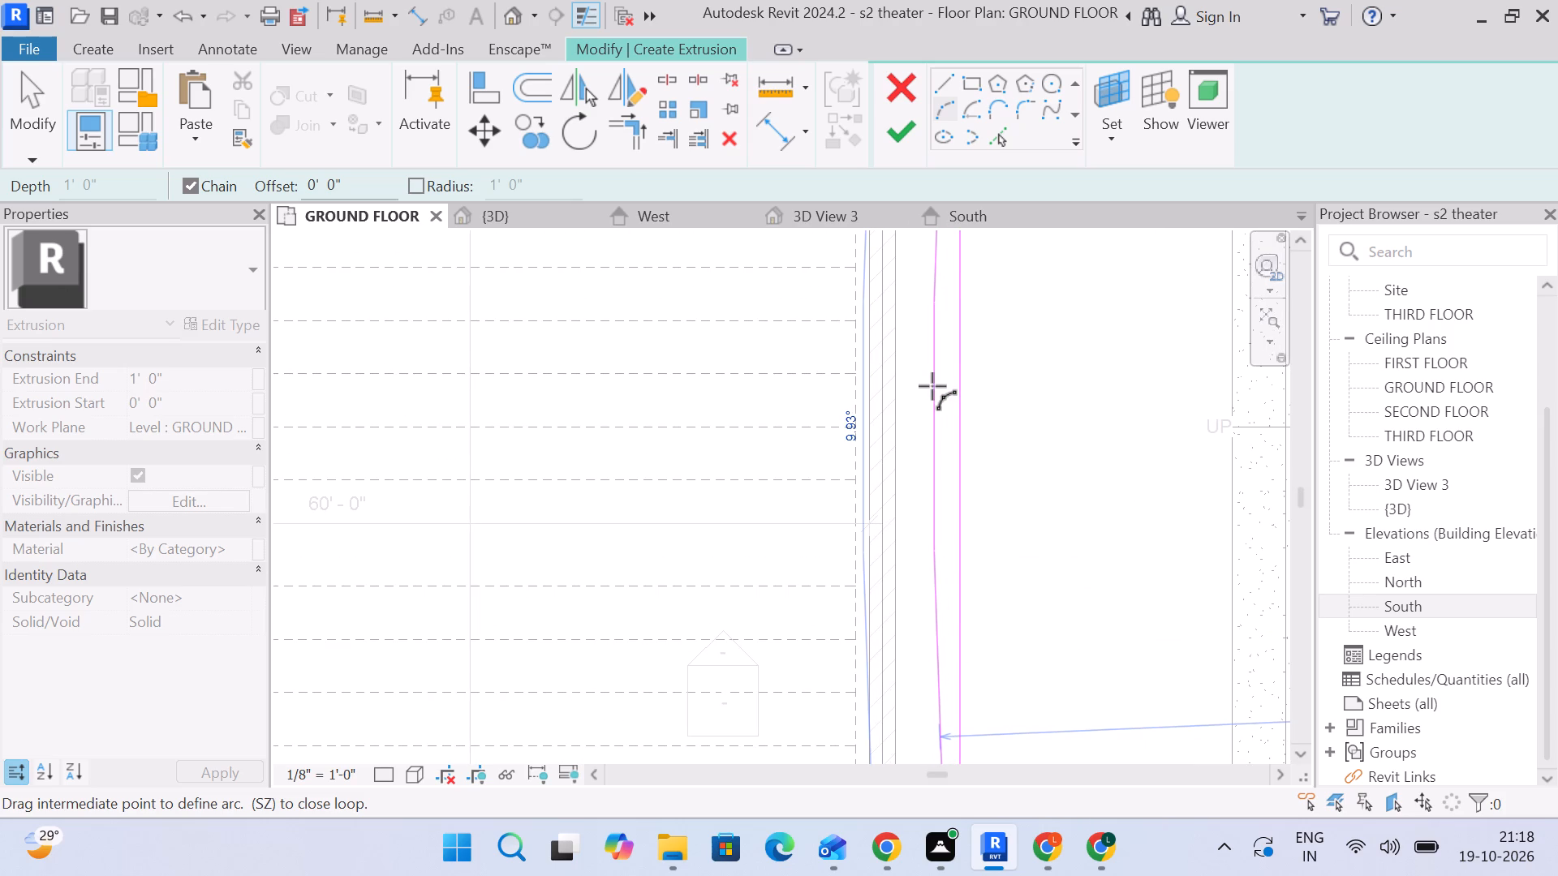
pyautogui.click(932, 386)
pyautogui.scroll(-10, 960, 395)
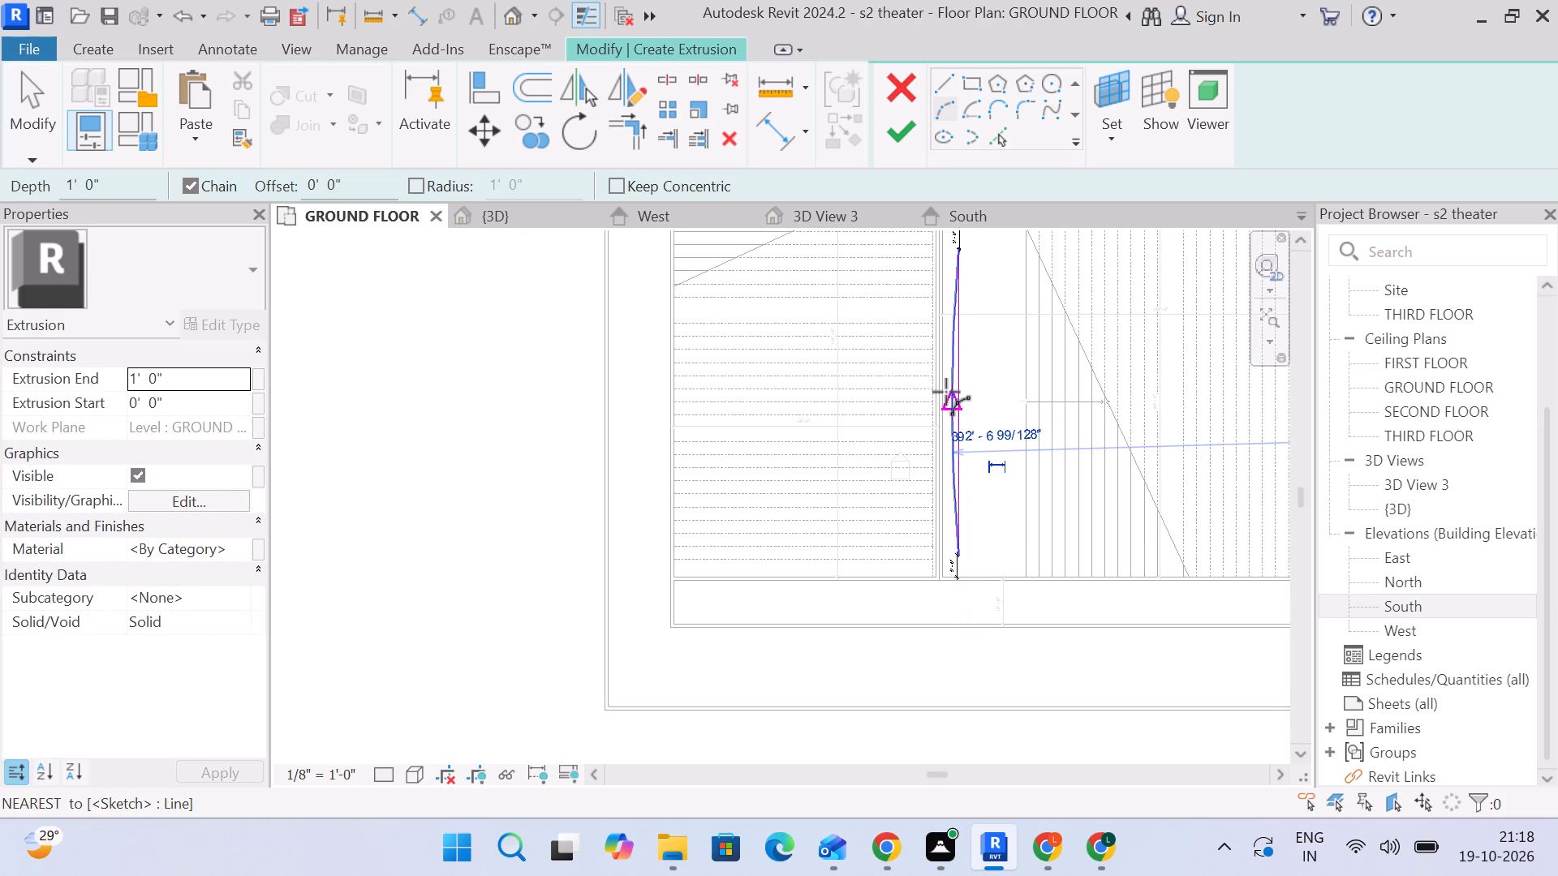
pyautogui.press('Escape')
pyautogui.press('Escape')
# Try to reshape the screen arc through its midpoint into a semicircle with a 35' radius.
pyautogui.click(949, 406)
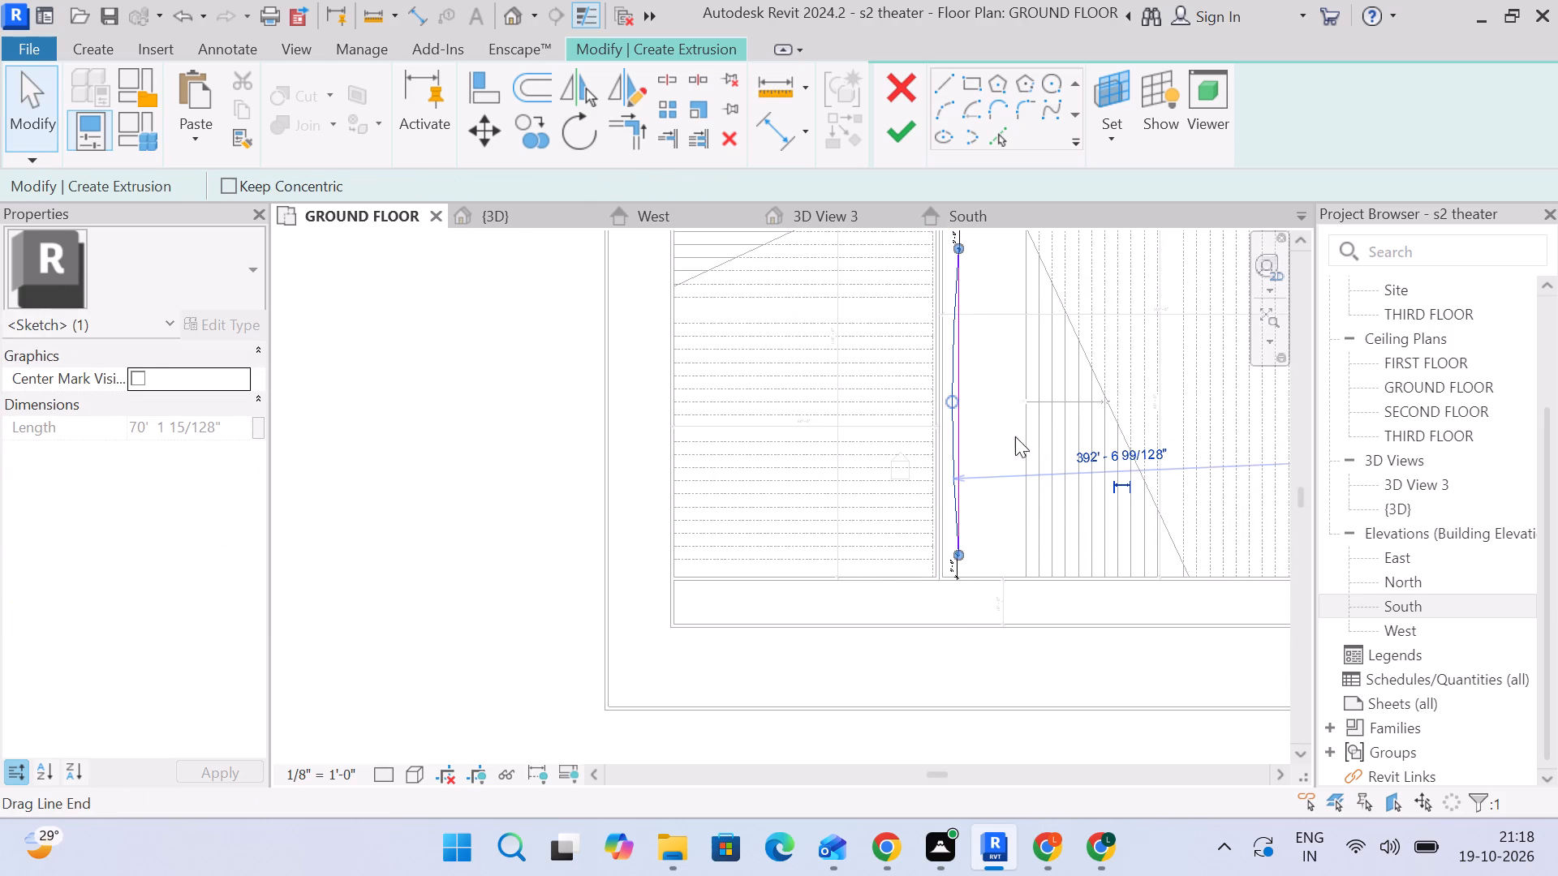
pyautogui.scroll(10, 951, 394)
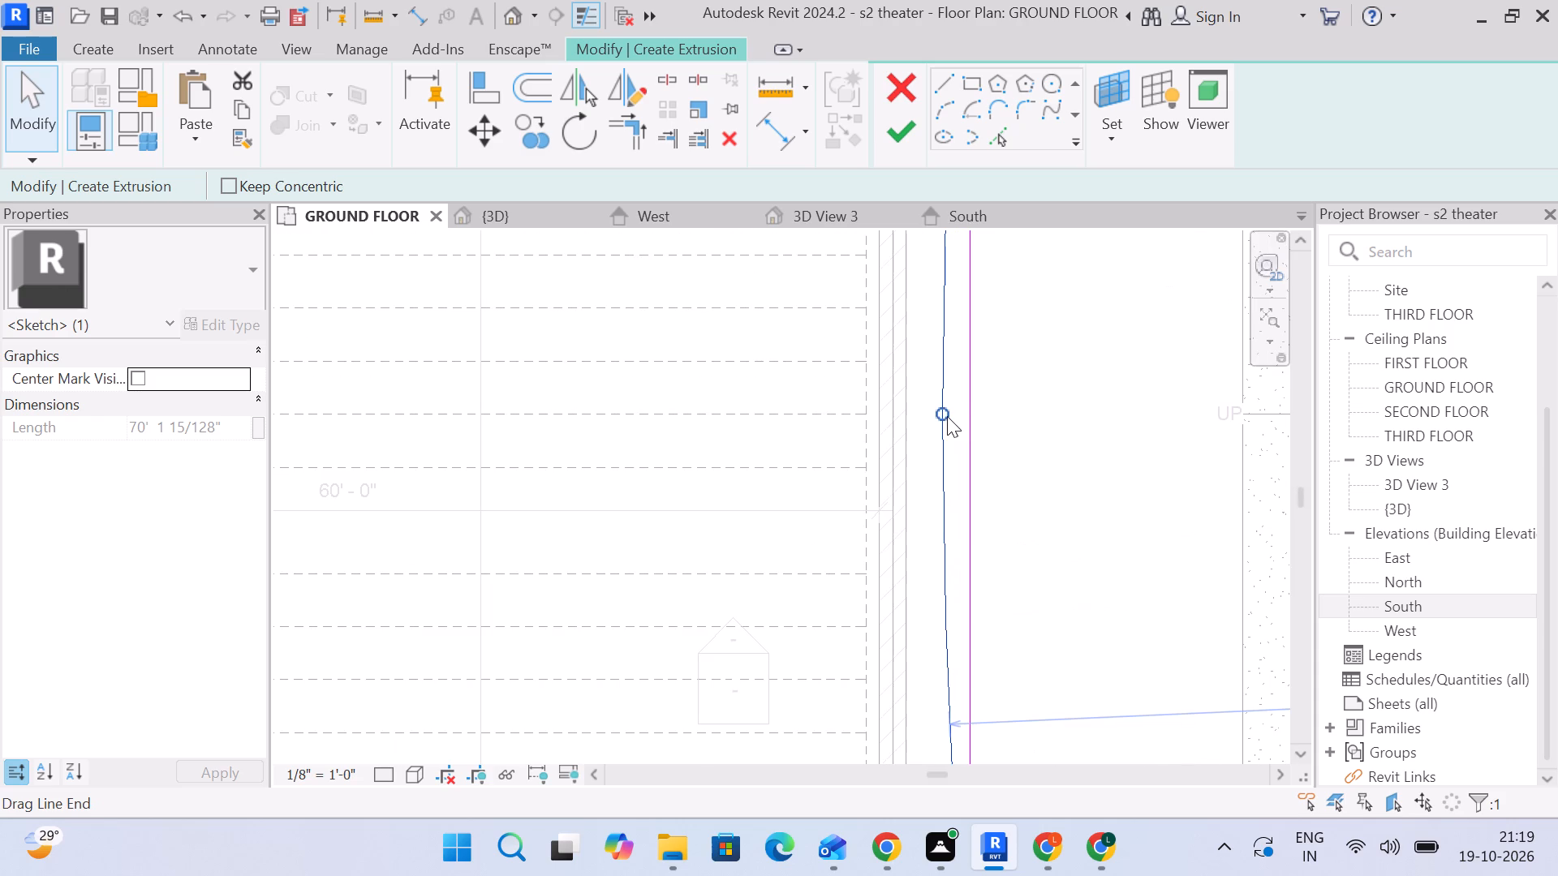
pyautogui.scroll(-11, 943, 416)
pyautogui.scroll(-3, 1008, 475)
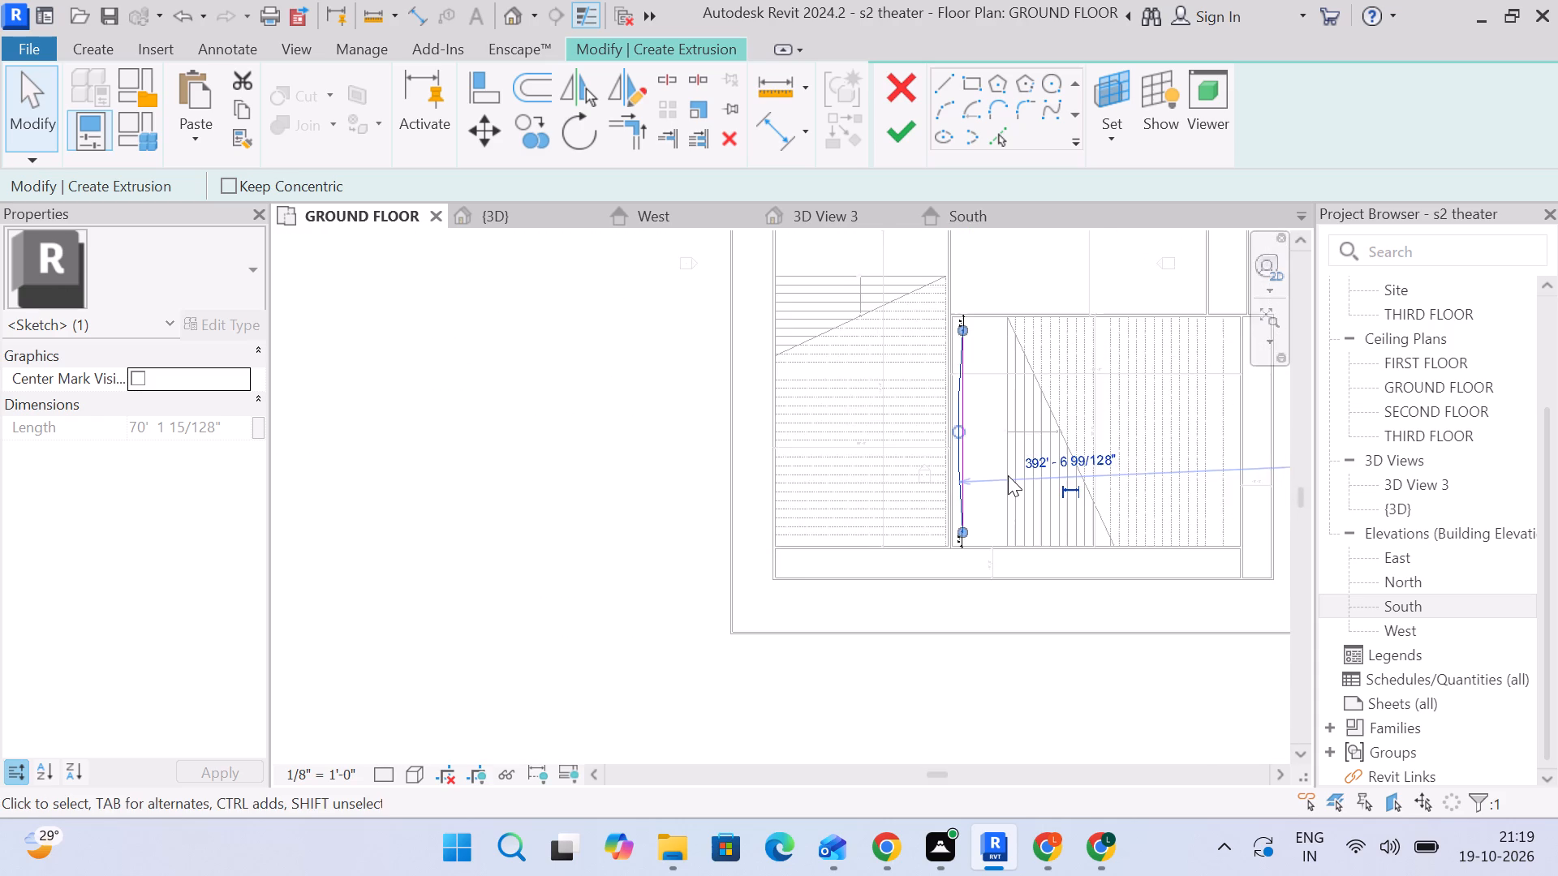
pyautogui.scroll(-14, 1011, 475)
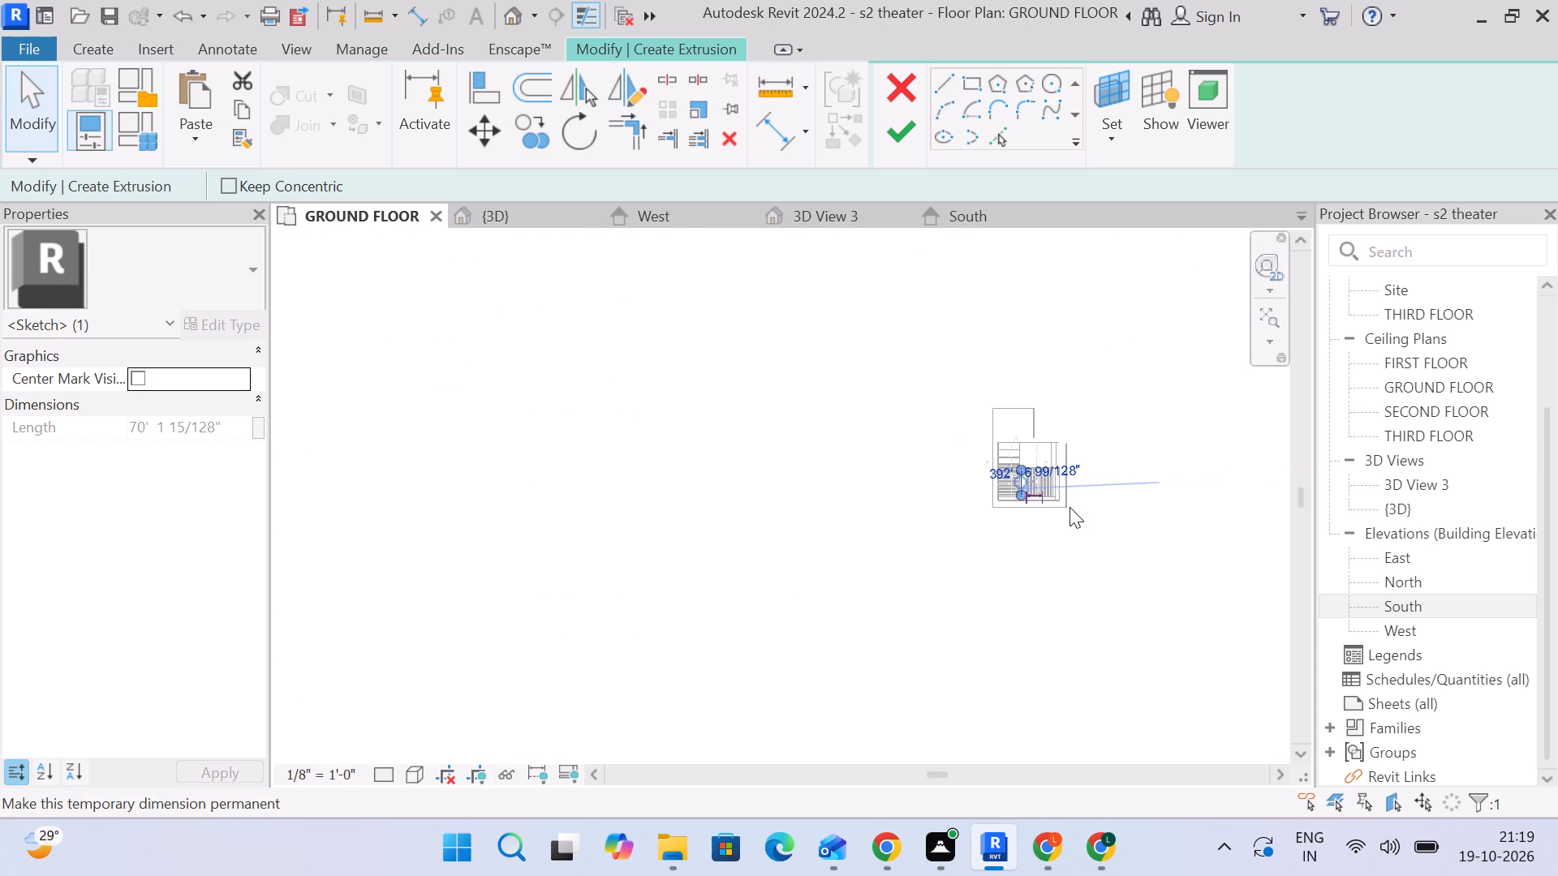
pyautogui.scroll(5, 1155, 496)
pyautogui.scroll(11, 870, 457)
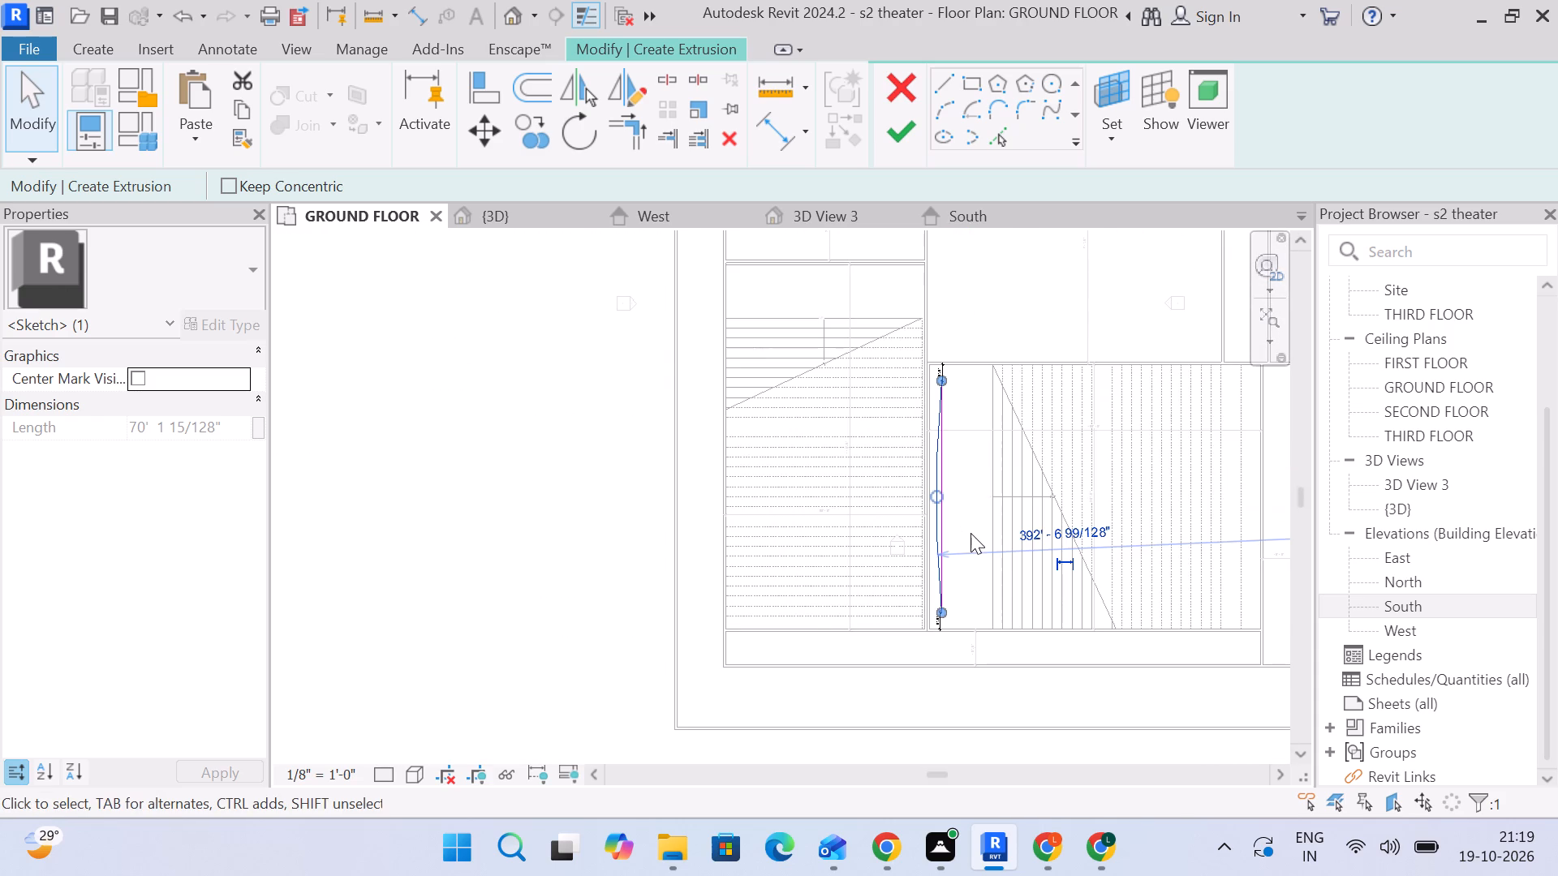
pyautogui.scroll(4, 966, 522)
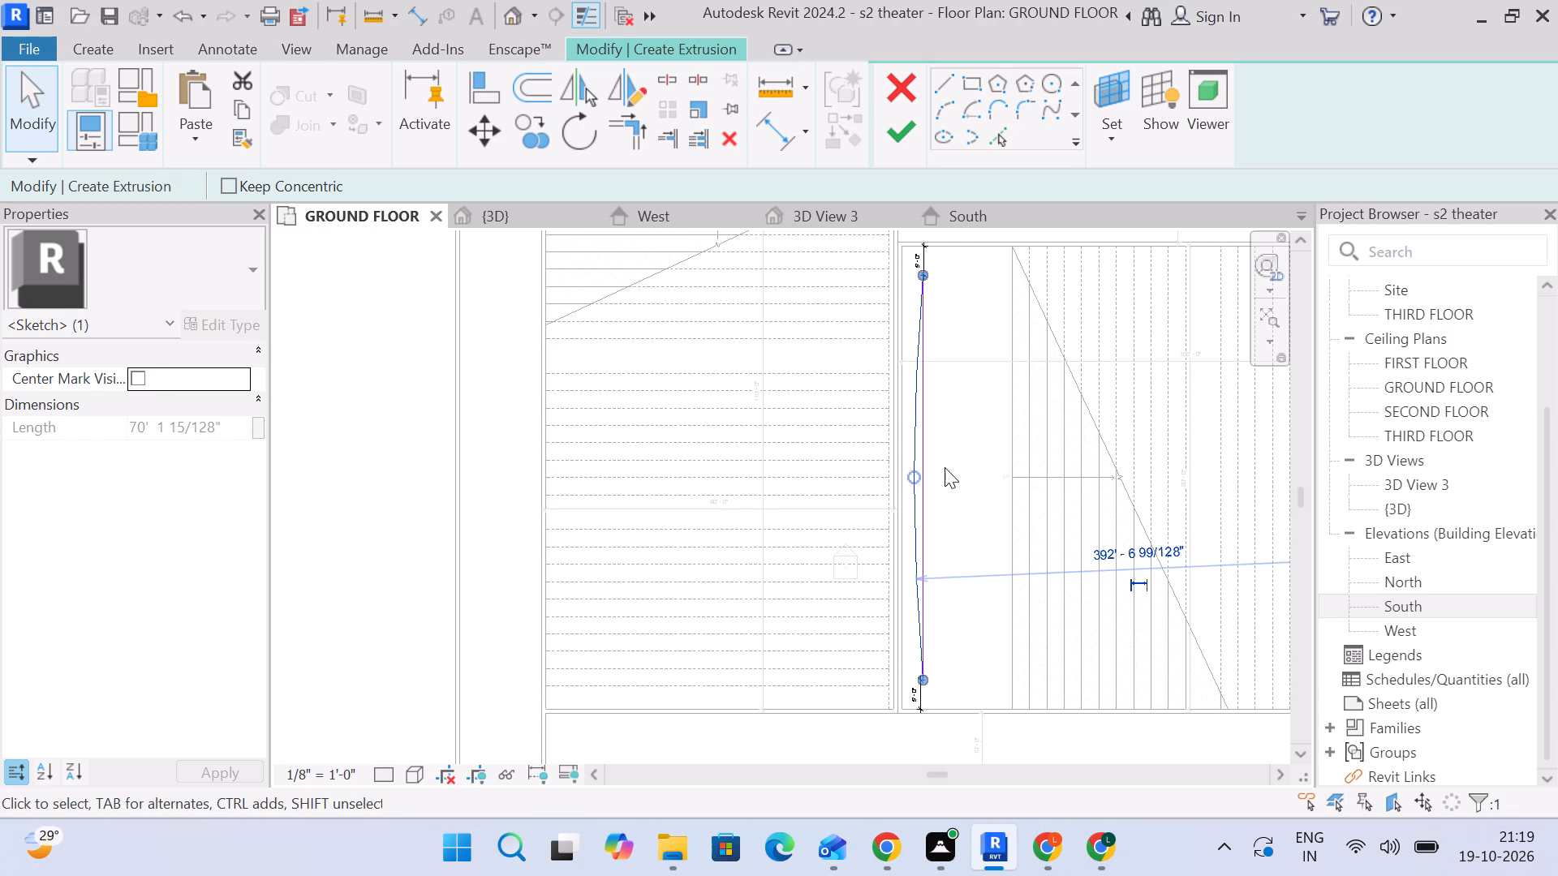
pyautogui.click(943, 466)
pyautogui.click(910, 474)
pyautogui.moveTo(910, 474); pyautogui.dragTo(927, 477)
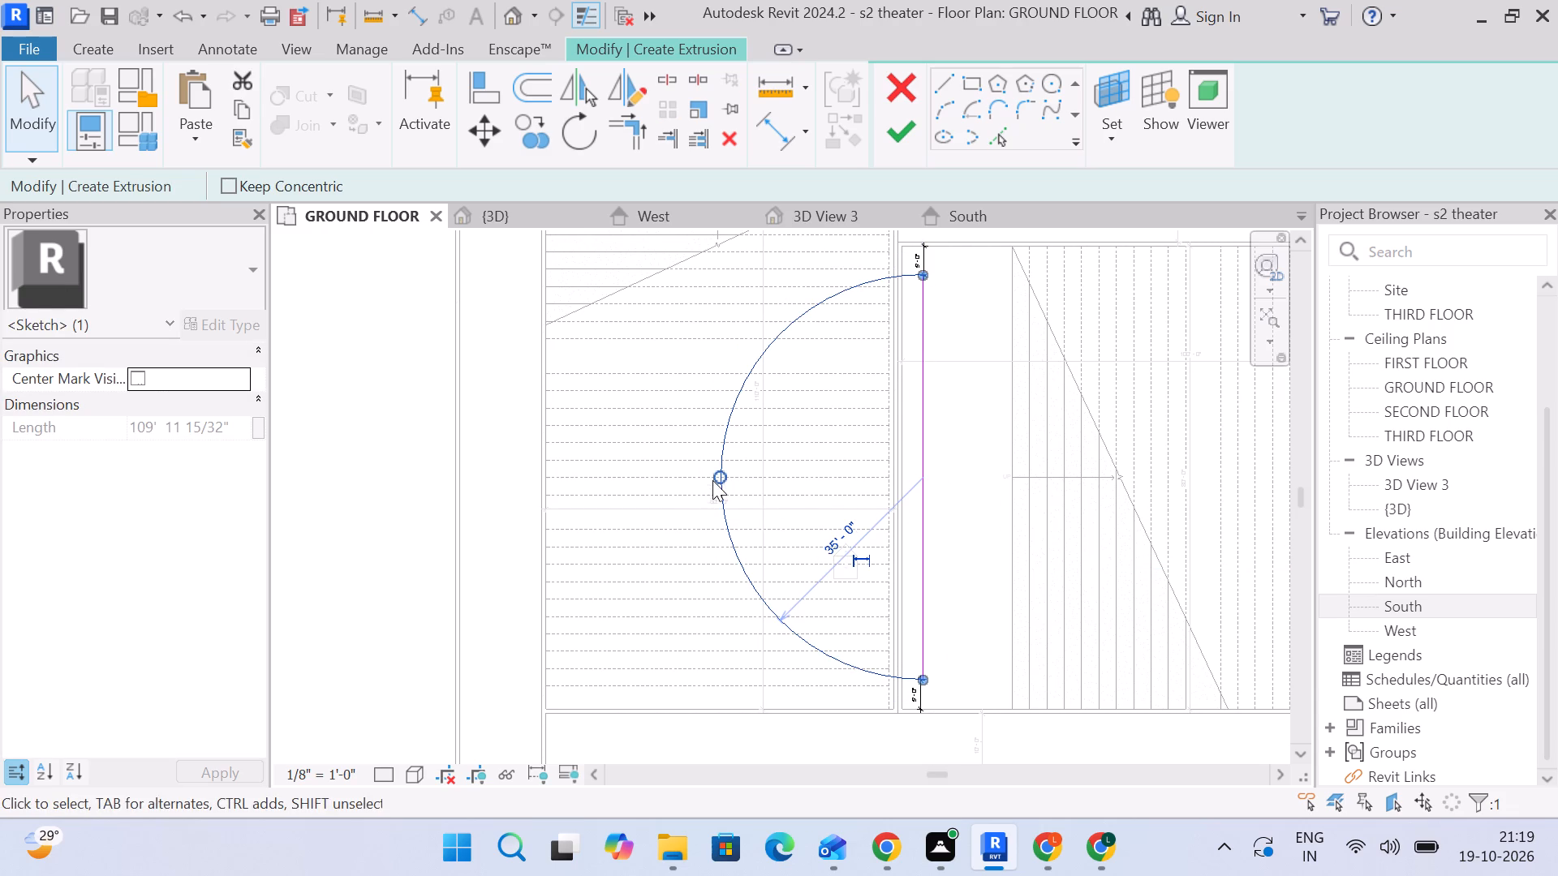
# Flatten the screen arc through its midpoint so it bows slightly towards the adjacent wall, with a radius of about 393'-2".
pyautogui.moveTo(715, 474); pyautogui.dragTo(915, 474)
pyautogui.scroll(5, 914, 477)
pyautogui.moveTo(526, 476); pyautogui.dragTo(526, 478)
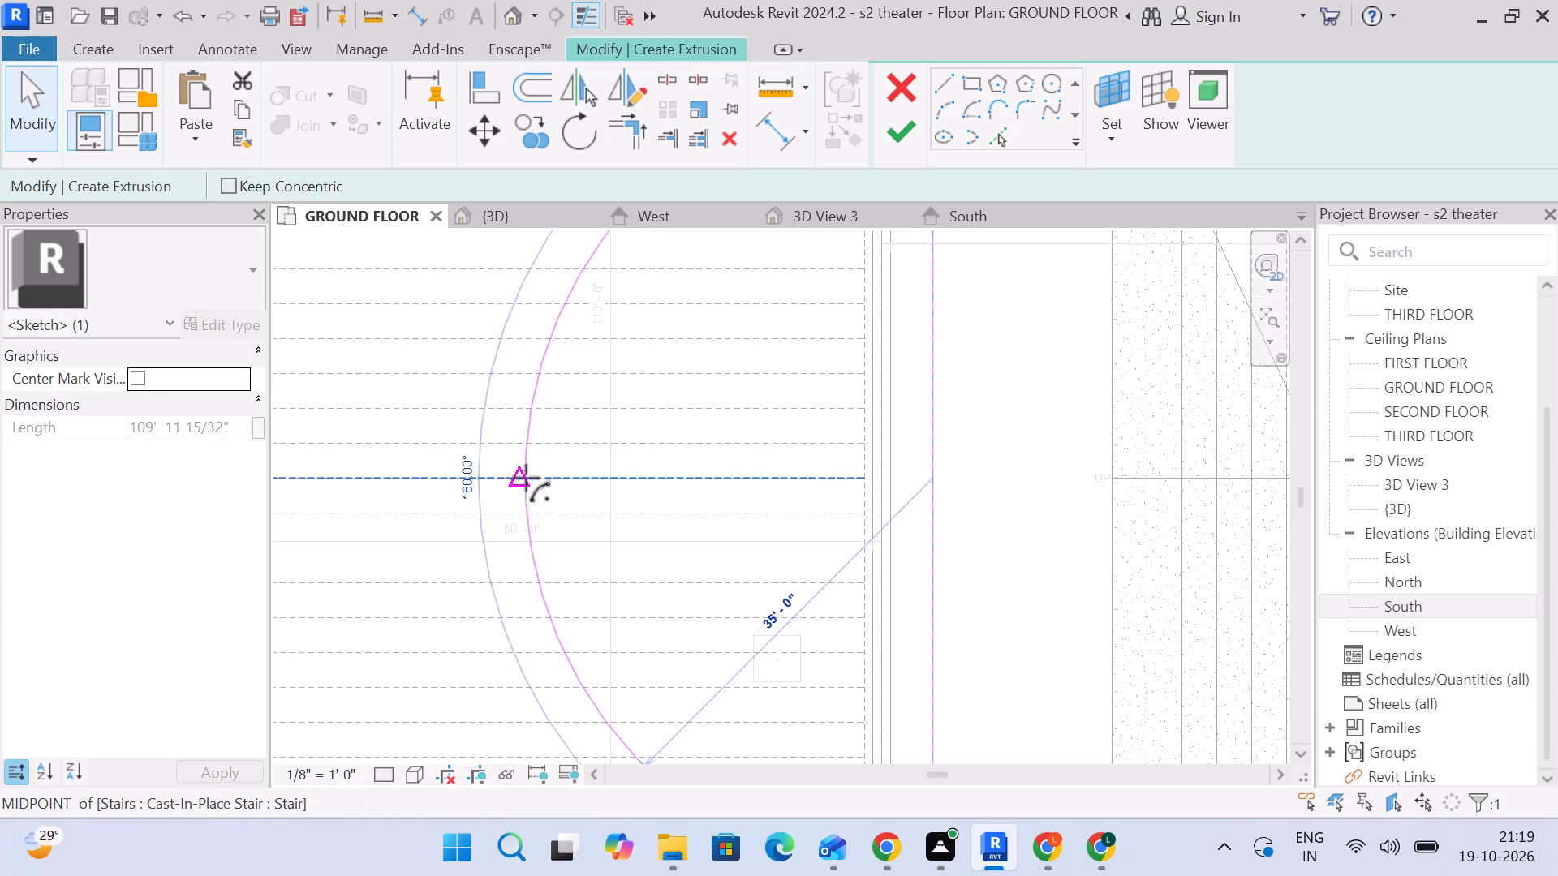
pyautogui.moveTo(526, 478); pyautogui.dragTo(915, 494)
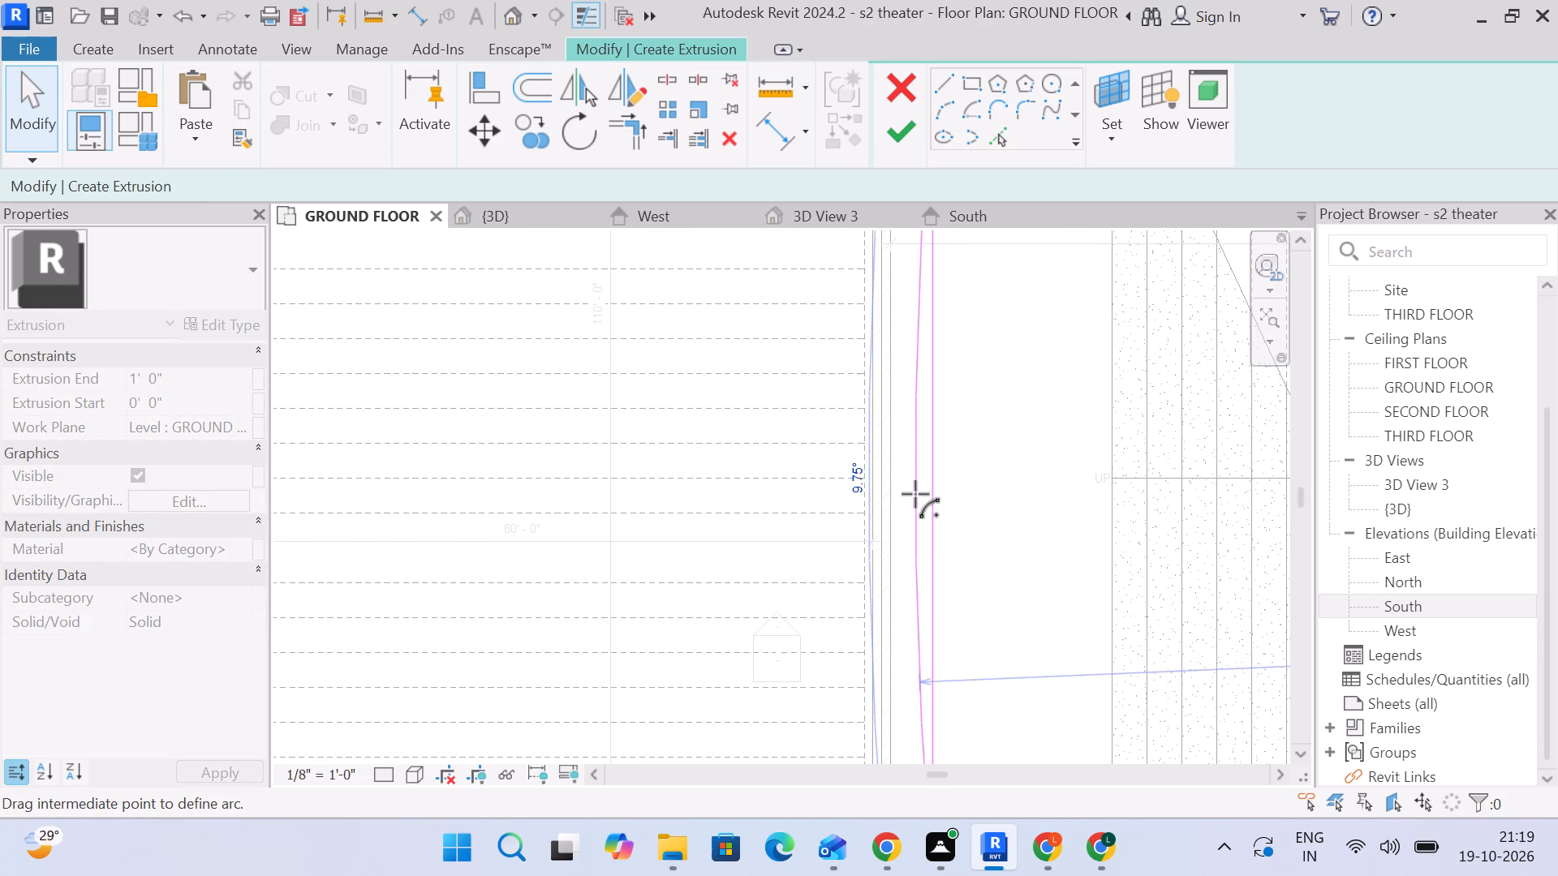
pyautogui.moveTo(915, 494); pyautogui.dragTo(912, 493)
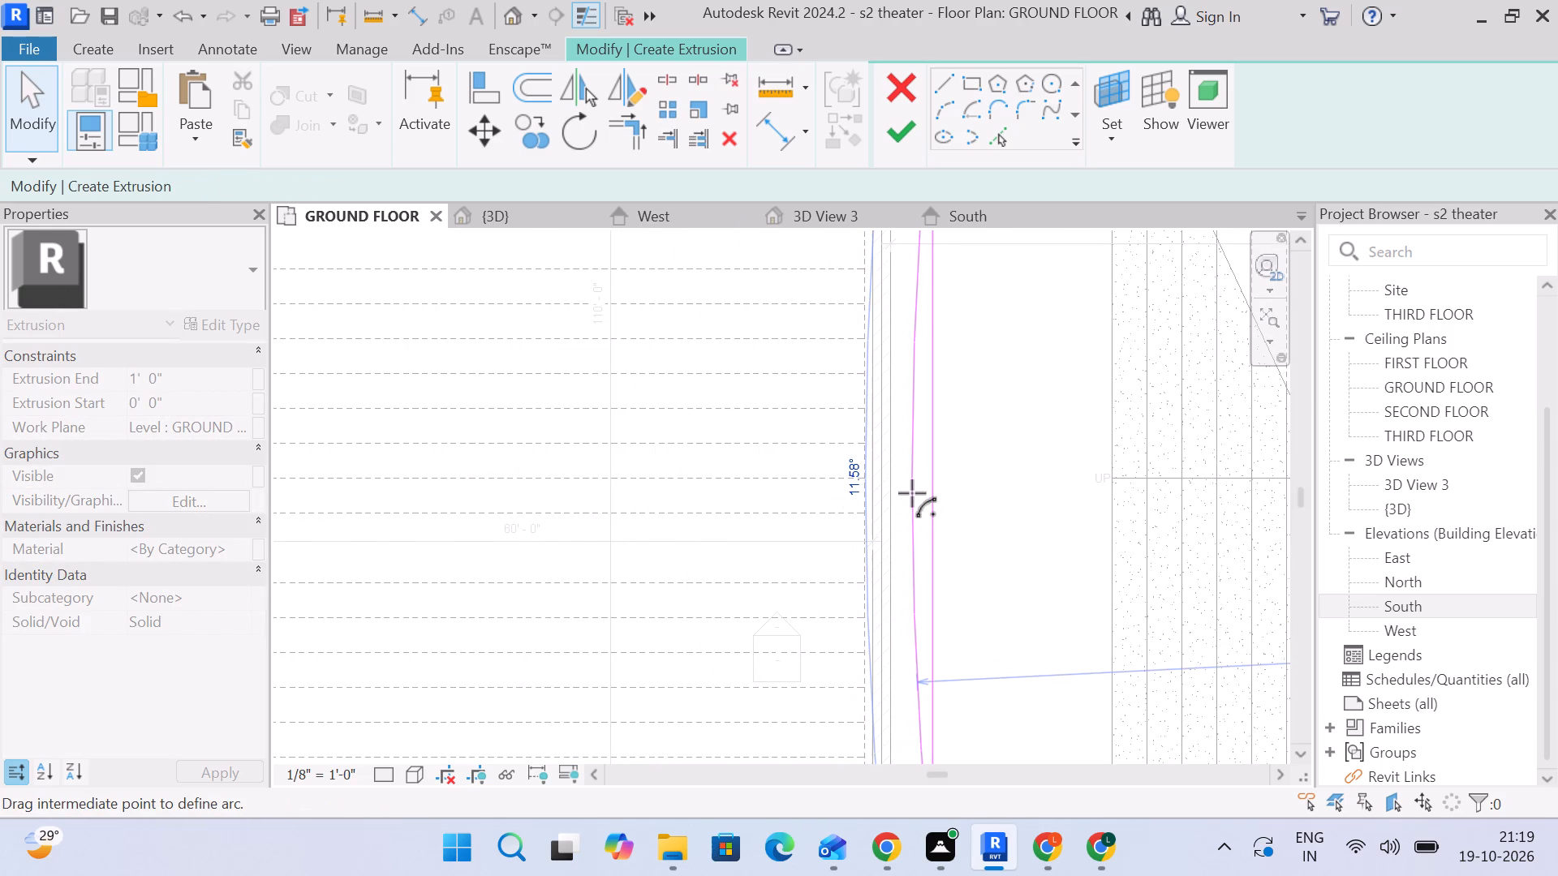
pyautogui.moveTo(912, 493); pyautogui.dragTo(915, 495)
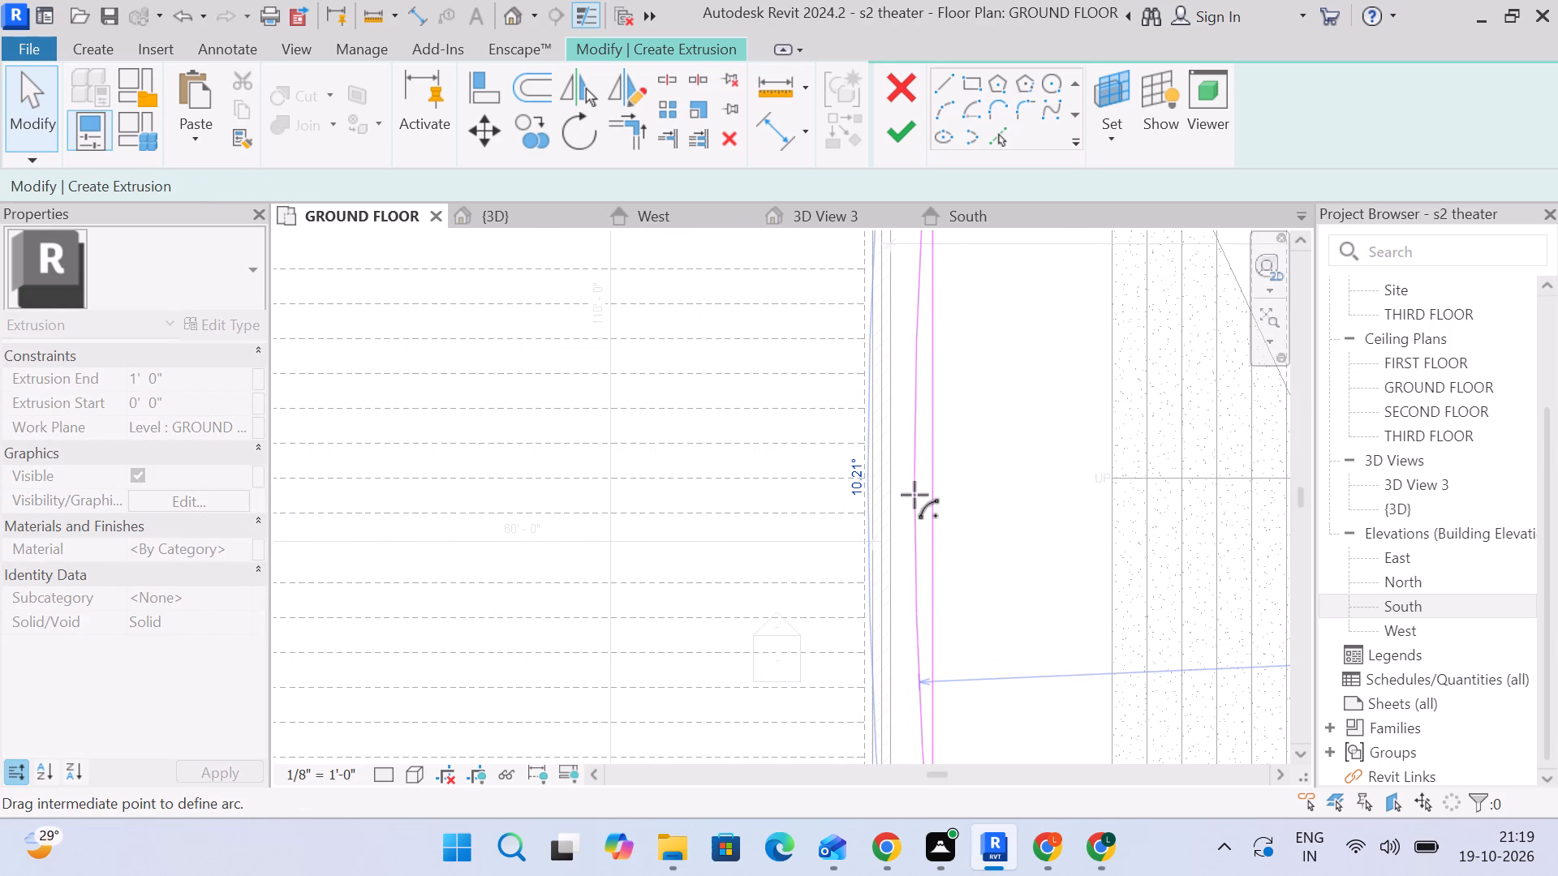
pyautogui.moveTo(915, 495); pyautogui.dragTo(915, 496)
pyautogui.scroll(-5, 1019, 503)
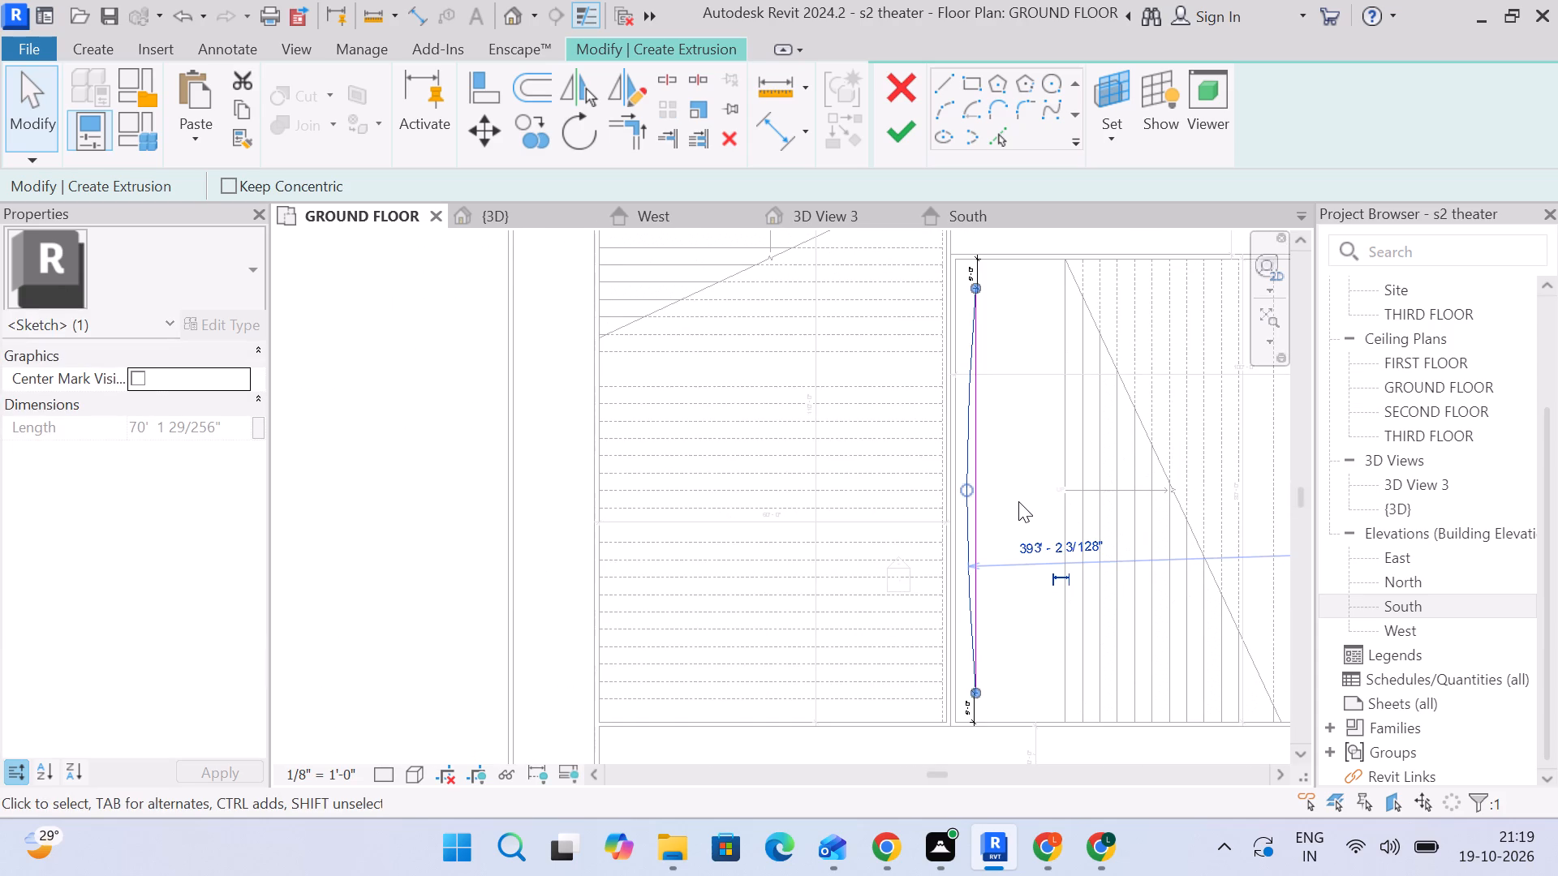
pyautogui.click(1014, 496)
pyautogui.click(980, 482)
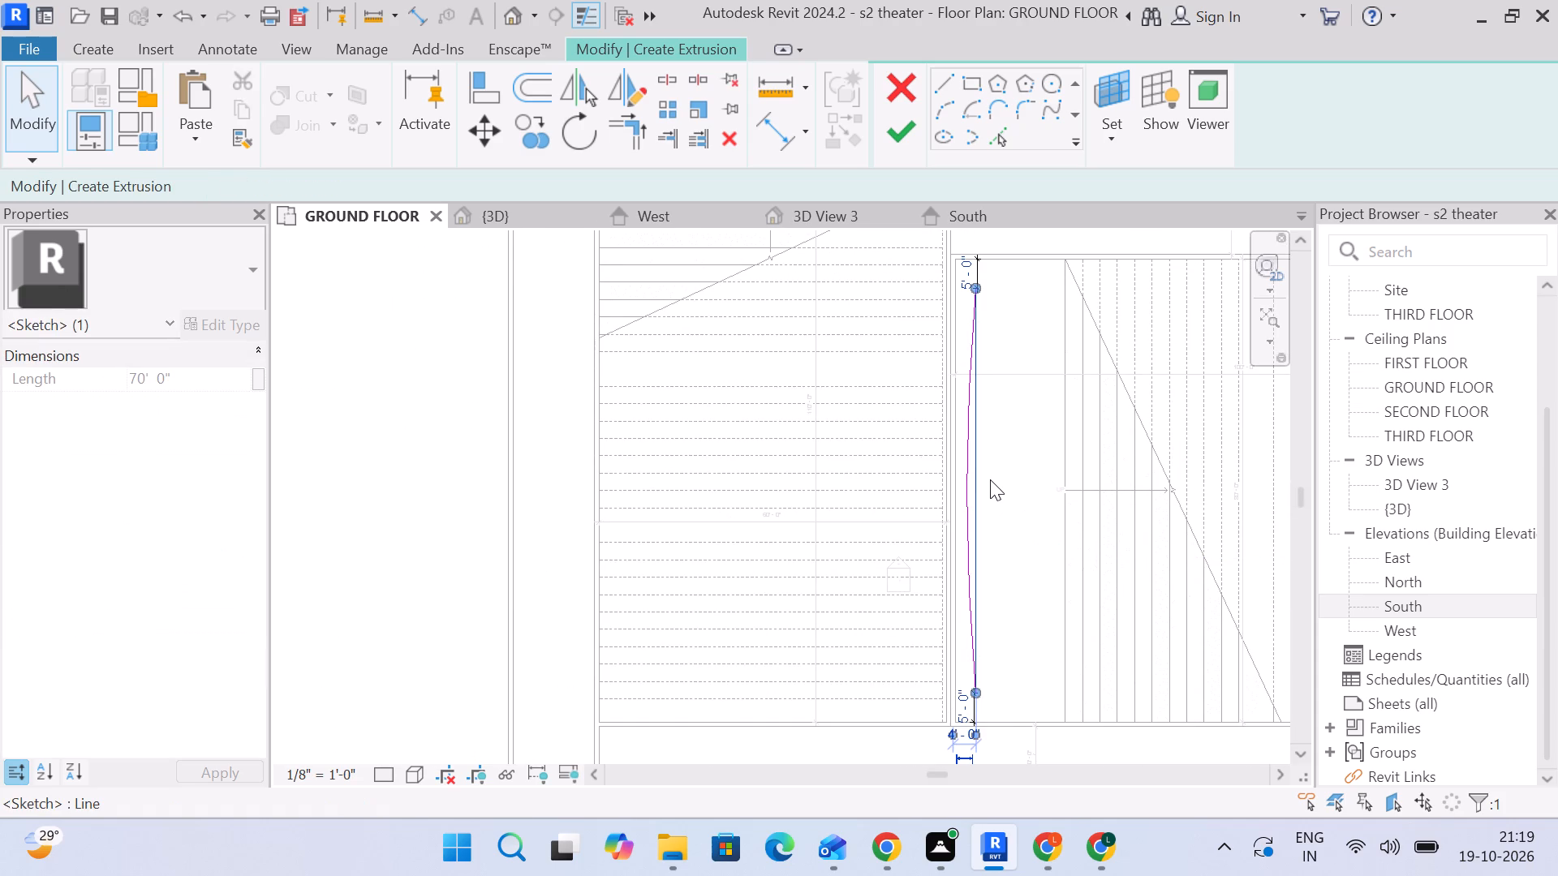
pyautogui.click(989, 476)
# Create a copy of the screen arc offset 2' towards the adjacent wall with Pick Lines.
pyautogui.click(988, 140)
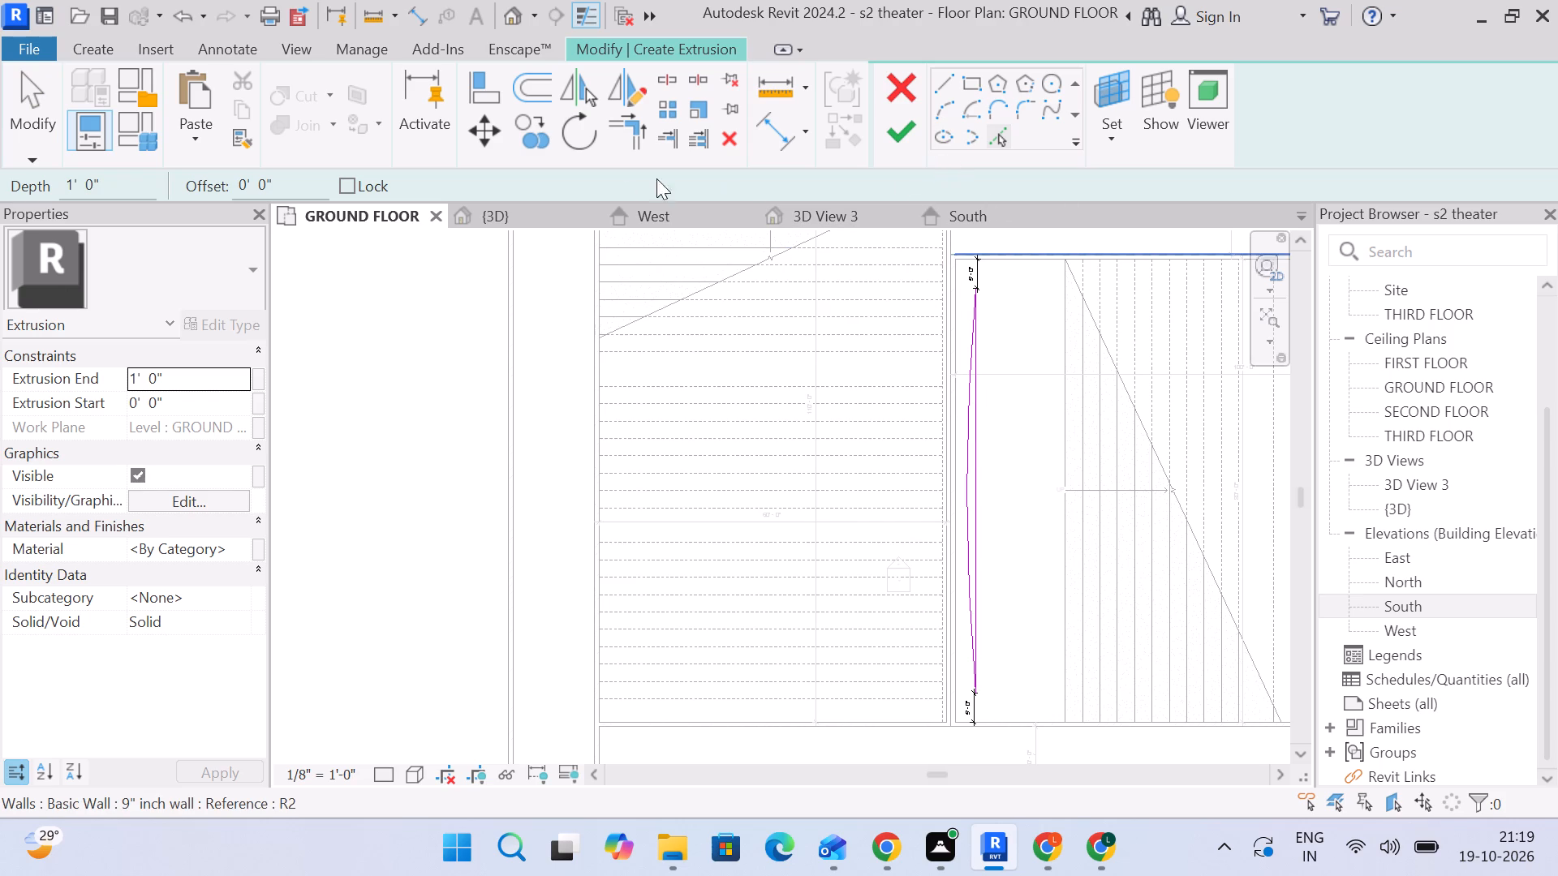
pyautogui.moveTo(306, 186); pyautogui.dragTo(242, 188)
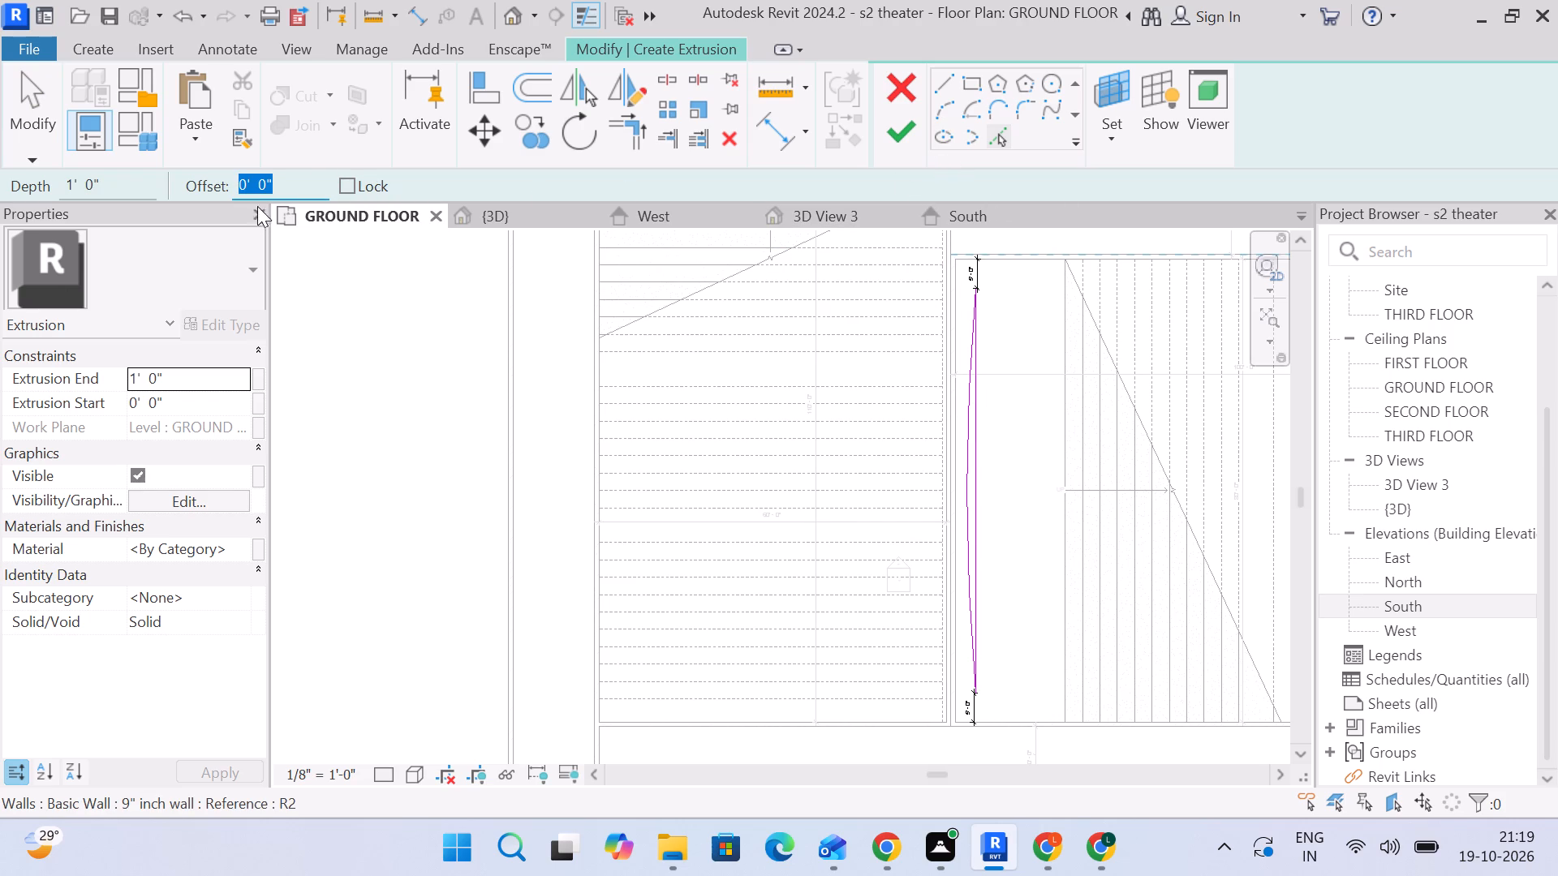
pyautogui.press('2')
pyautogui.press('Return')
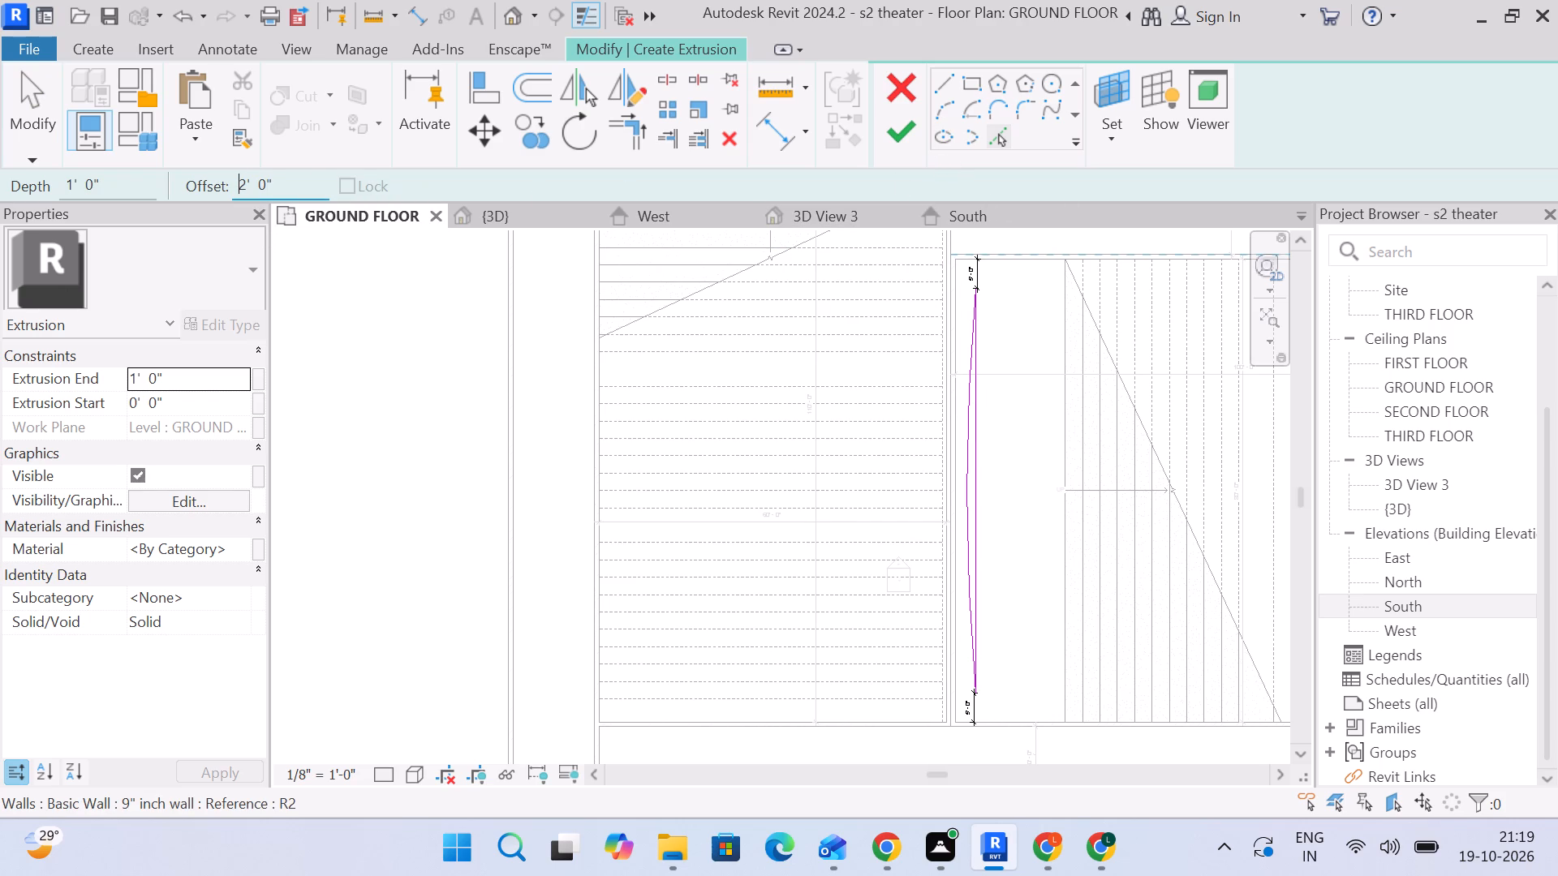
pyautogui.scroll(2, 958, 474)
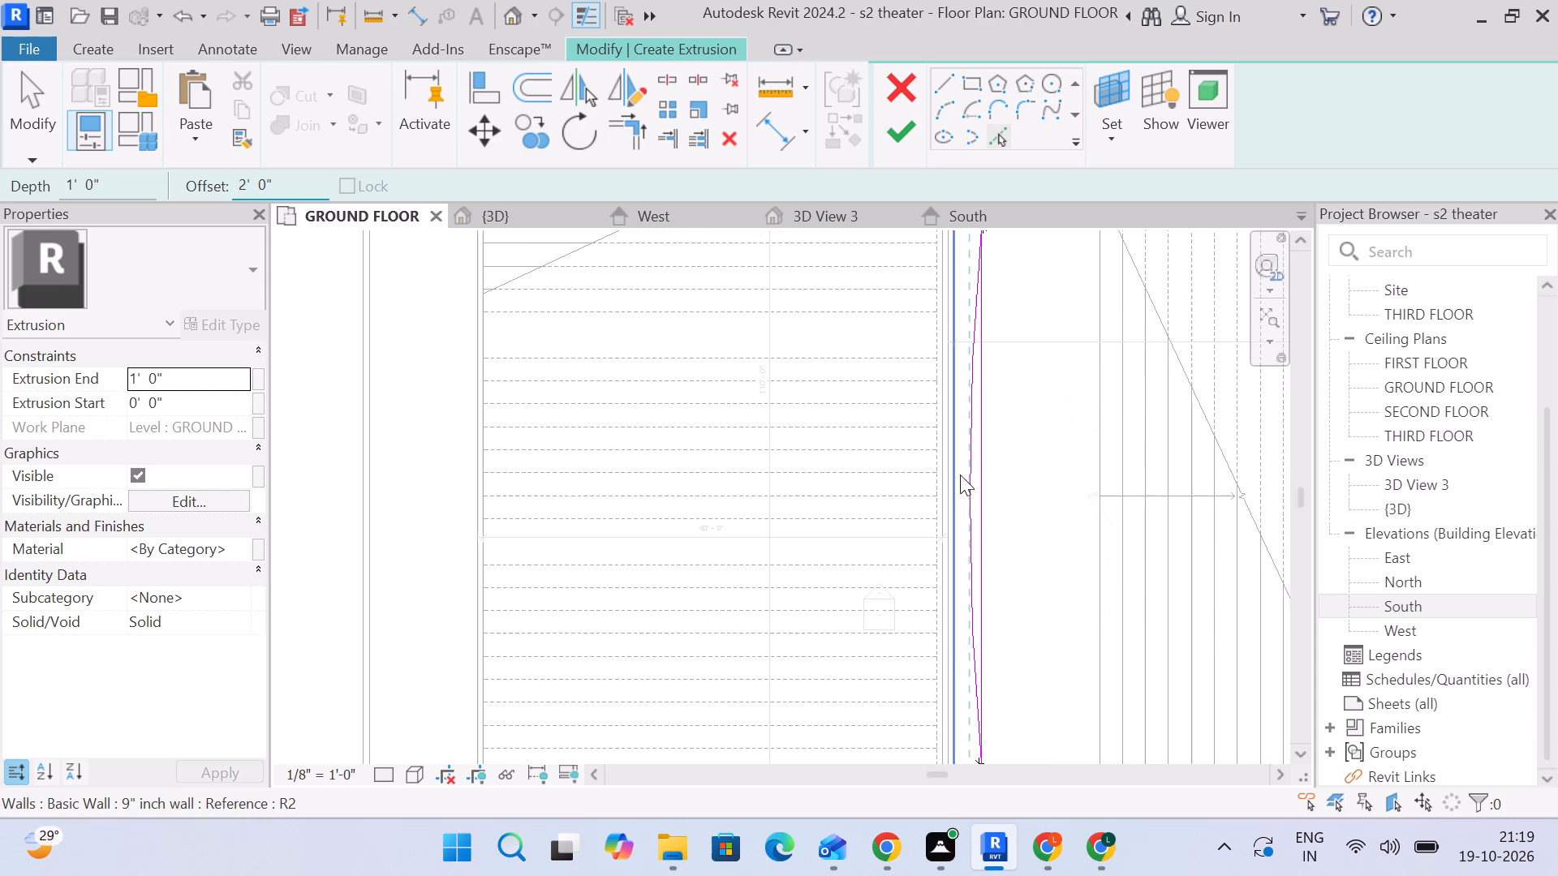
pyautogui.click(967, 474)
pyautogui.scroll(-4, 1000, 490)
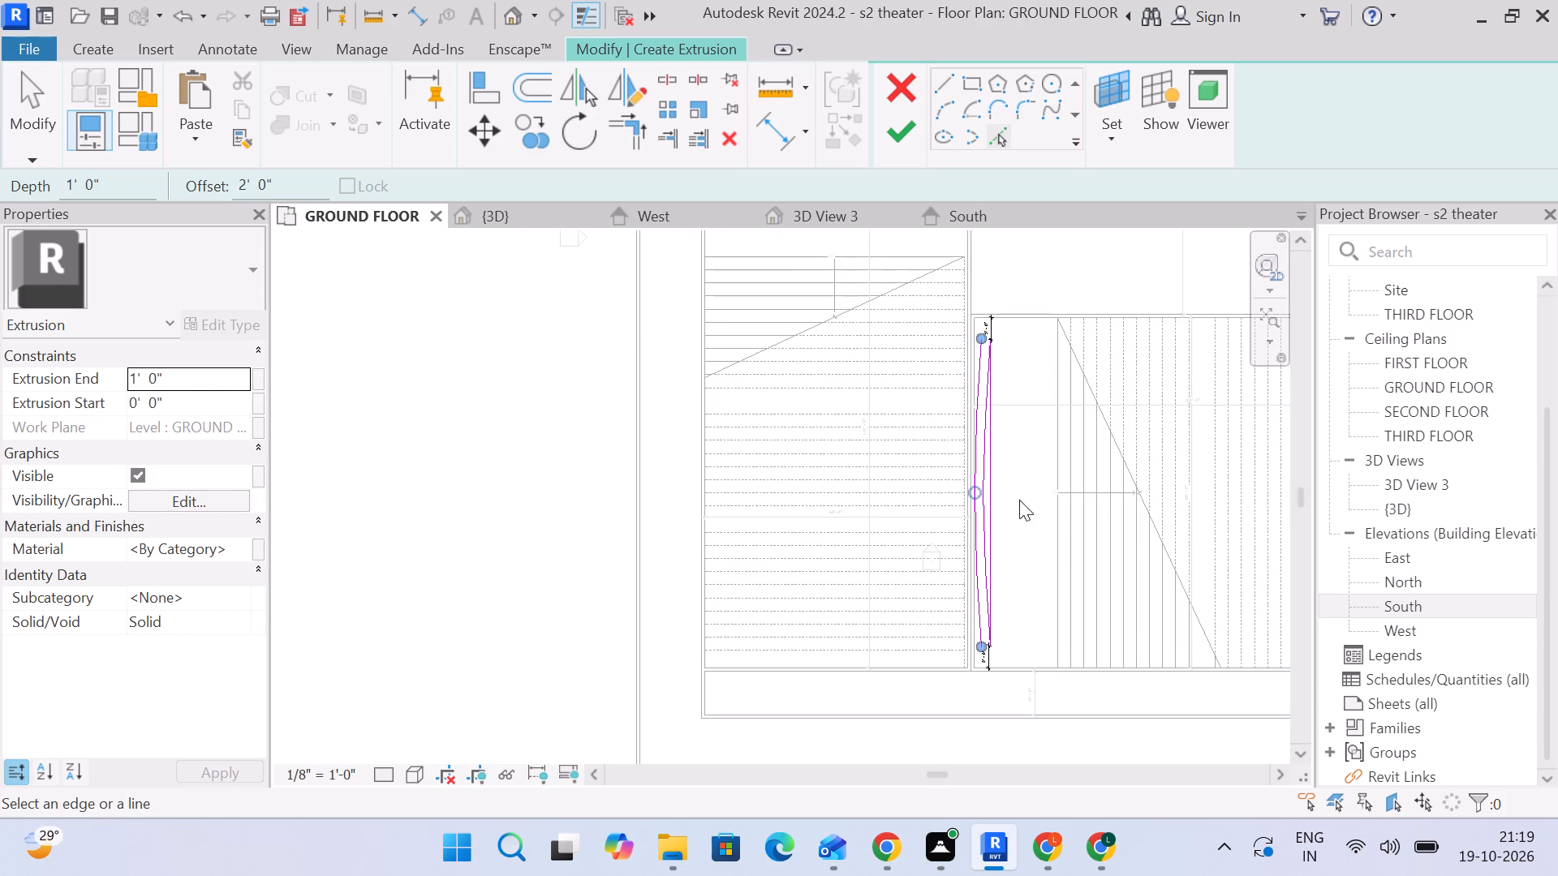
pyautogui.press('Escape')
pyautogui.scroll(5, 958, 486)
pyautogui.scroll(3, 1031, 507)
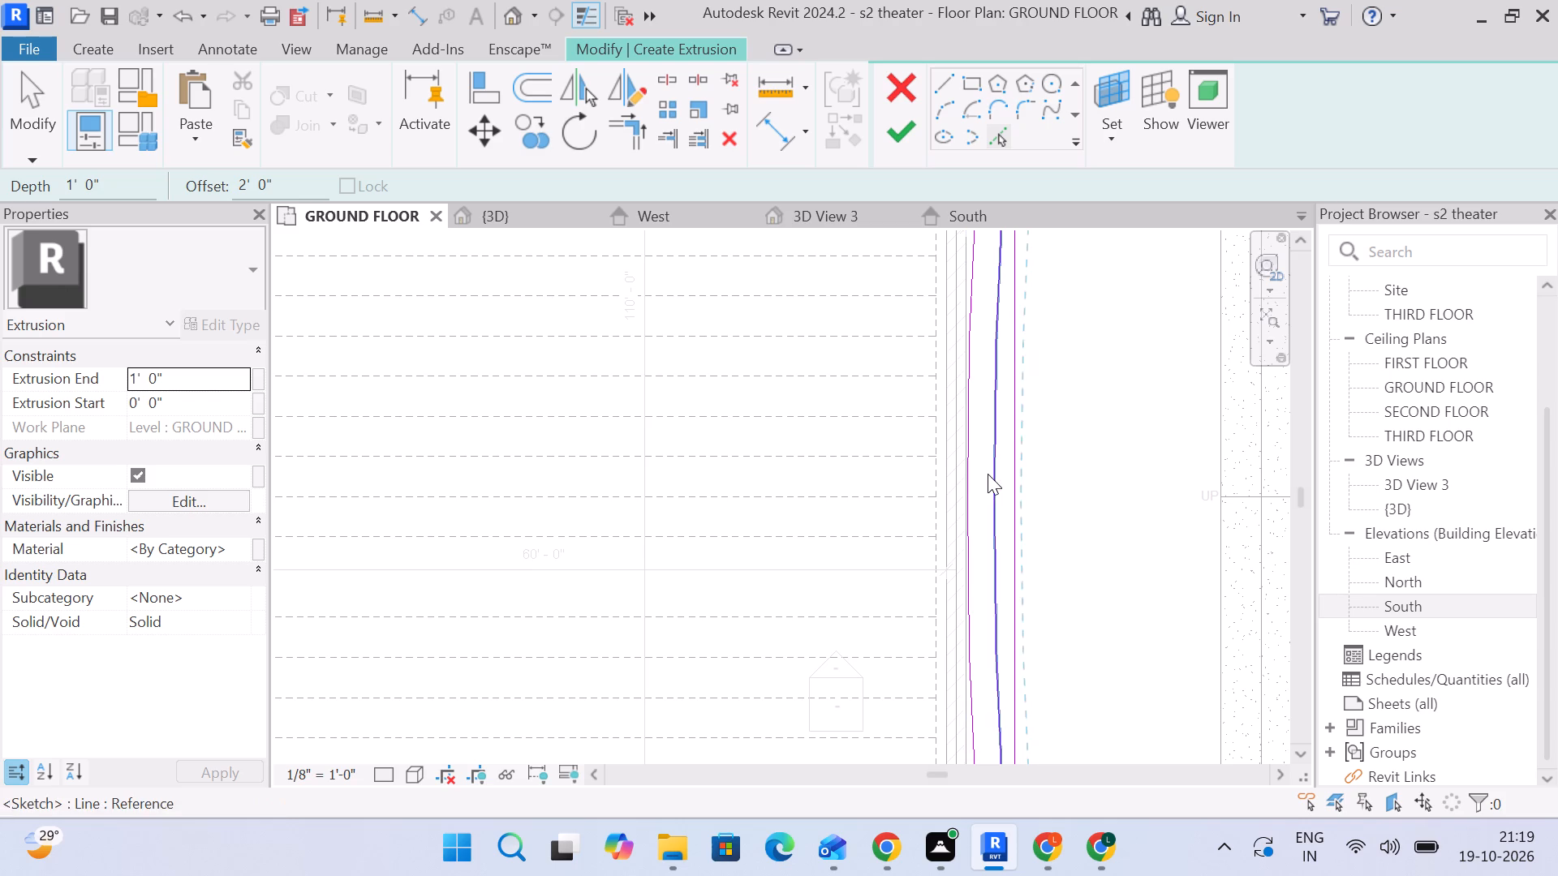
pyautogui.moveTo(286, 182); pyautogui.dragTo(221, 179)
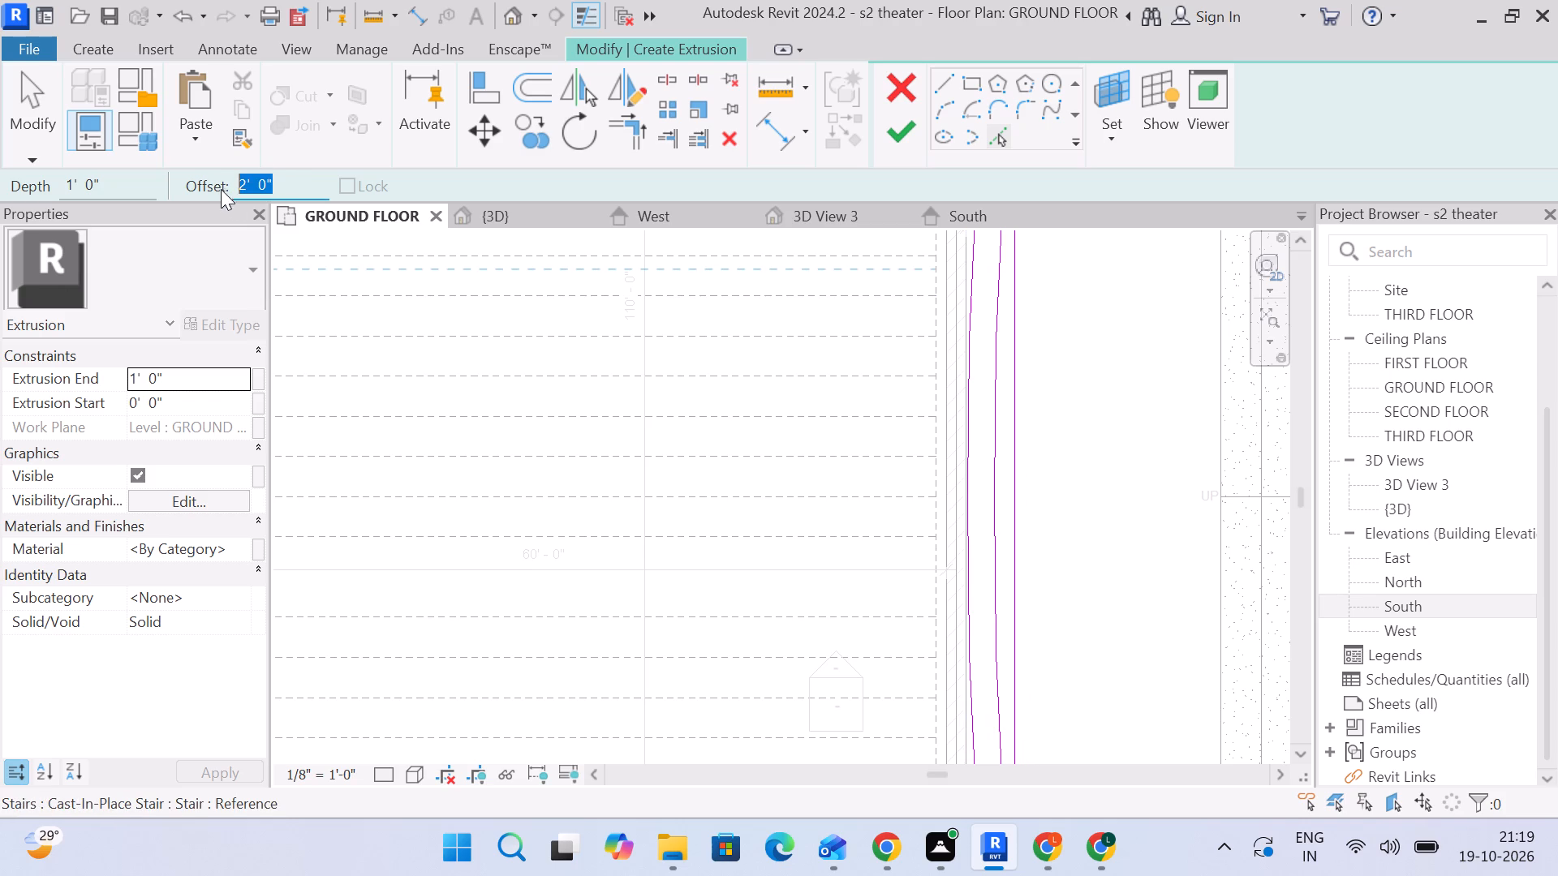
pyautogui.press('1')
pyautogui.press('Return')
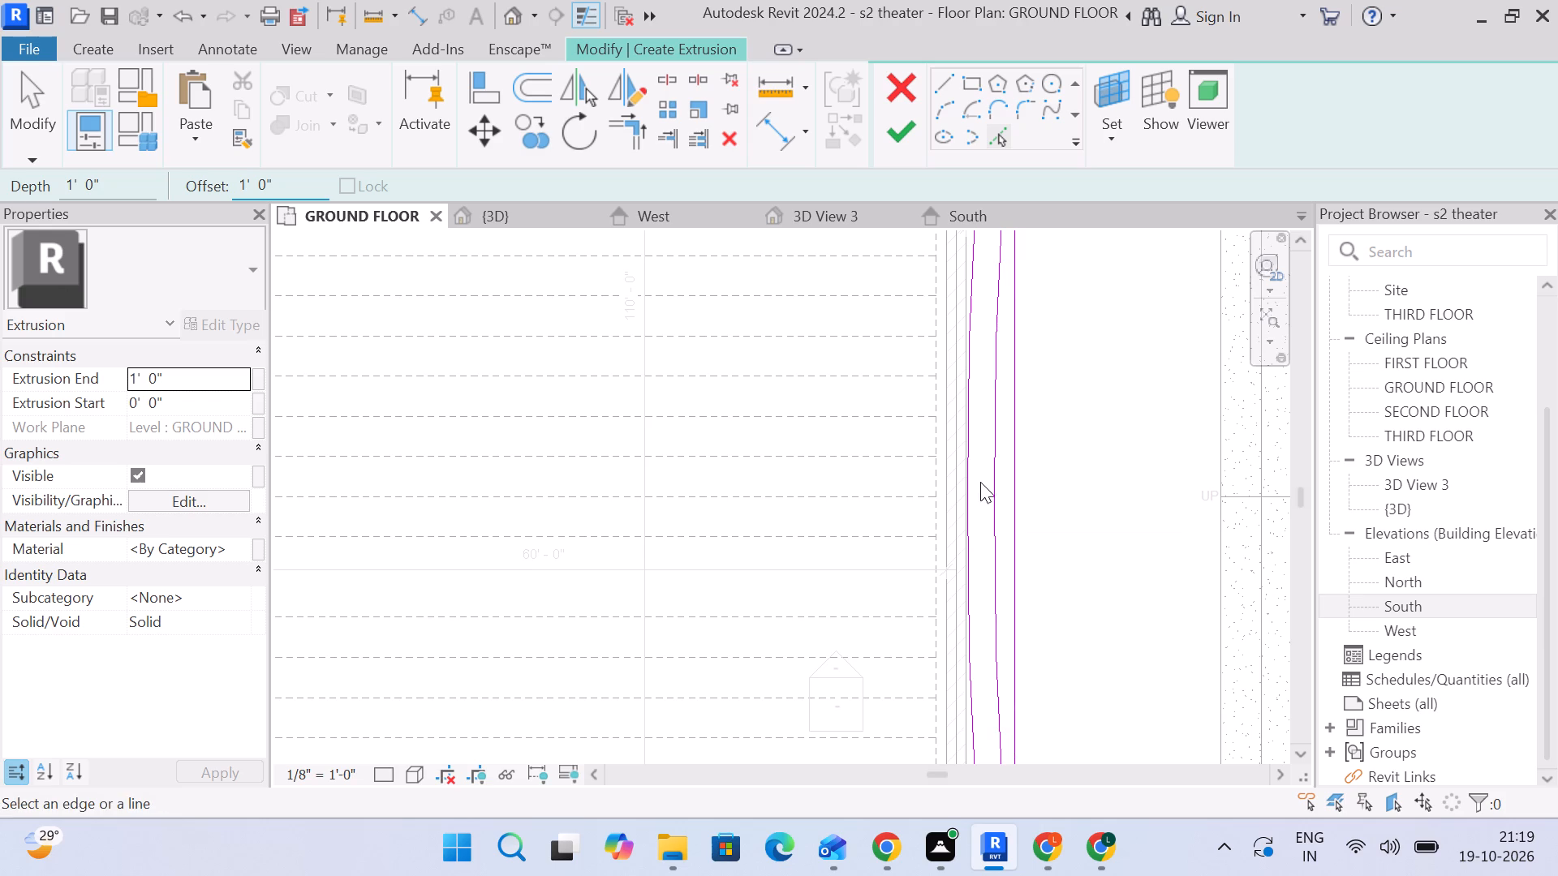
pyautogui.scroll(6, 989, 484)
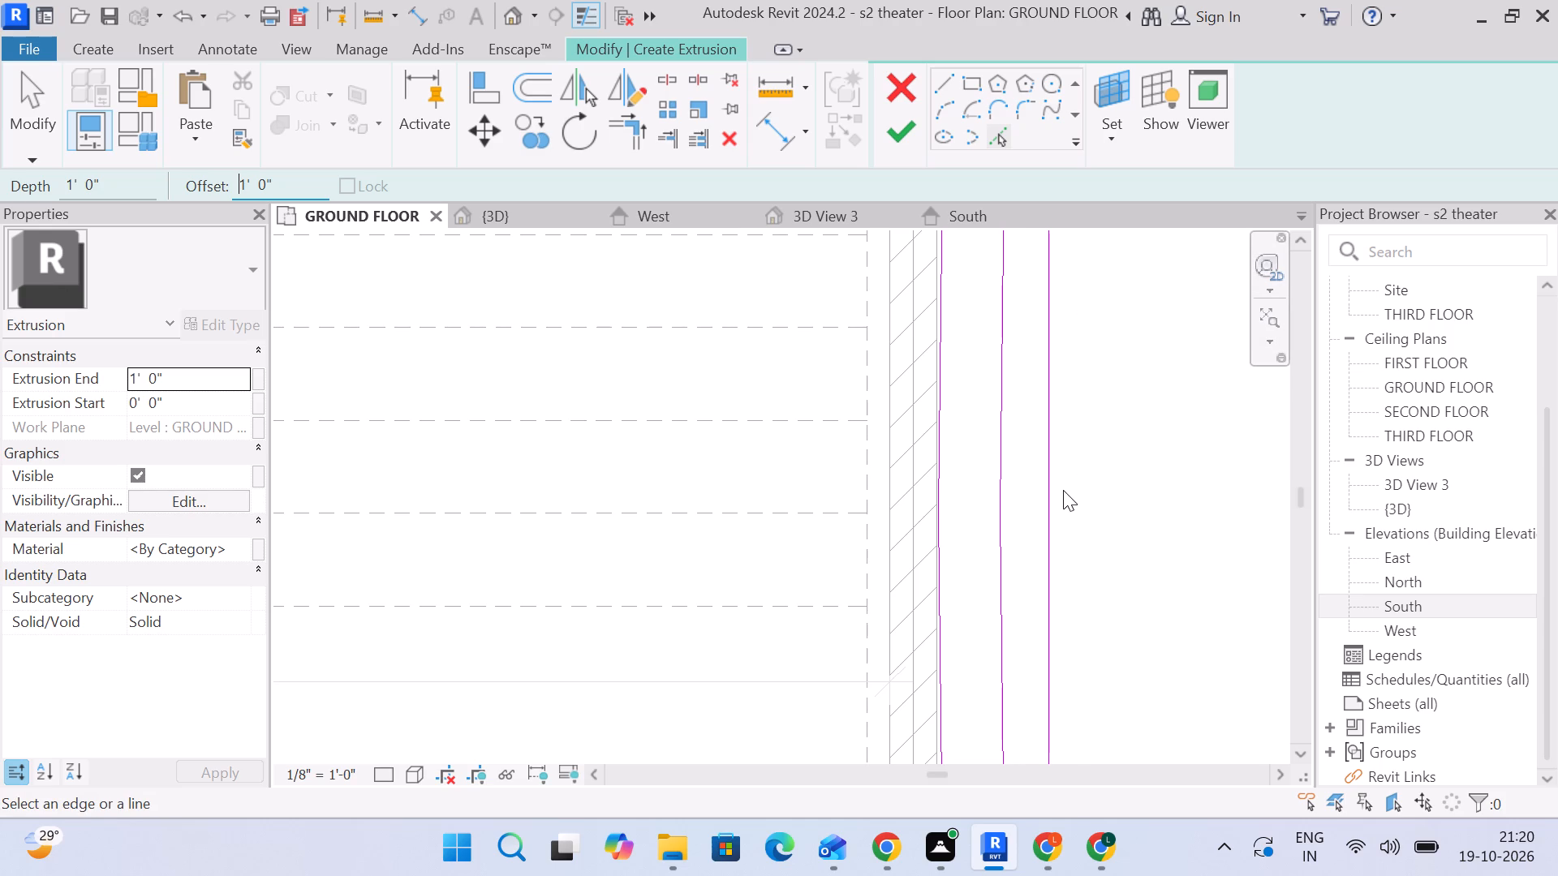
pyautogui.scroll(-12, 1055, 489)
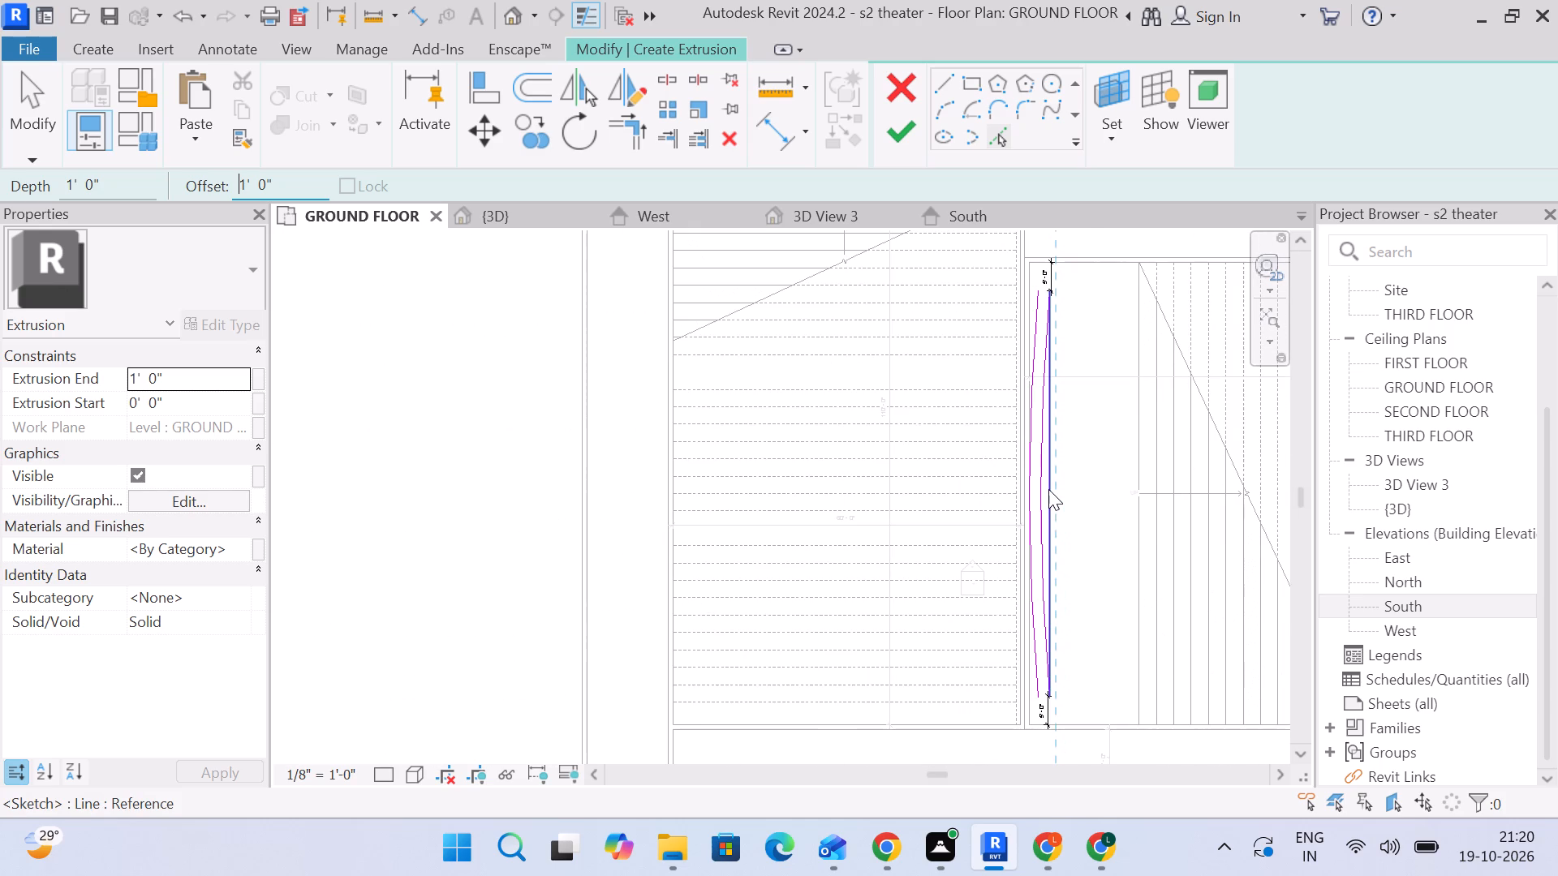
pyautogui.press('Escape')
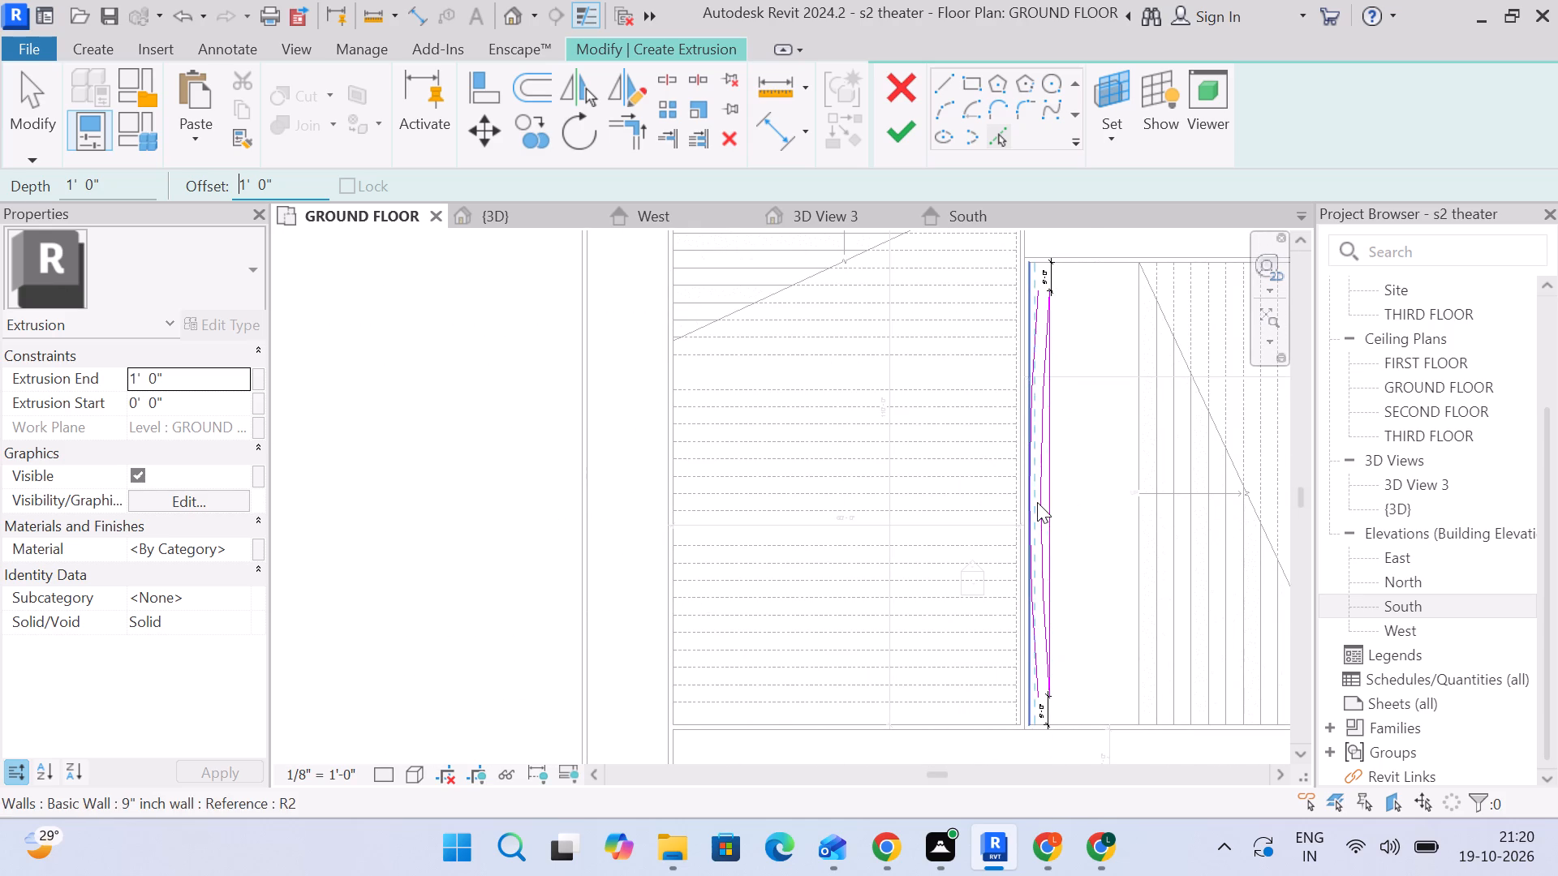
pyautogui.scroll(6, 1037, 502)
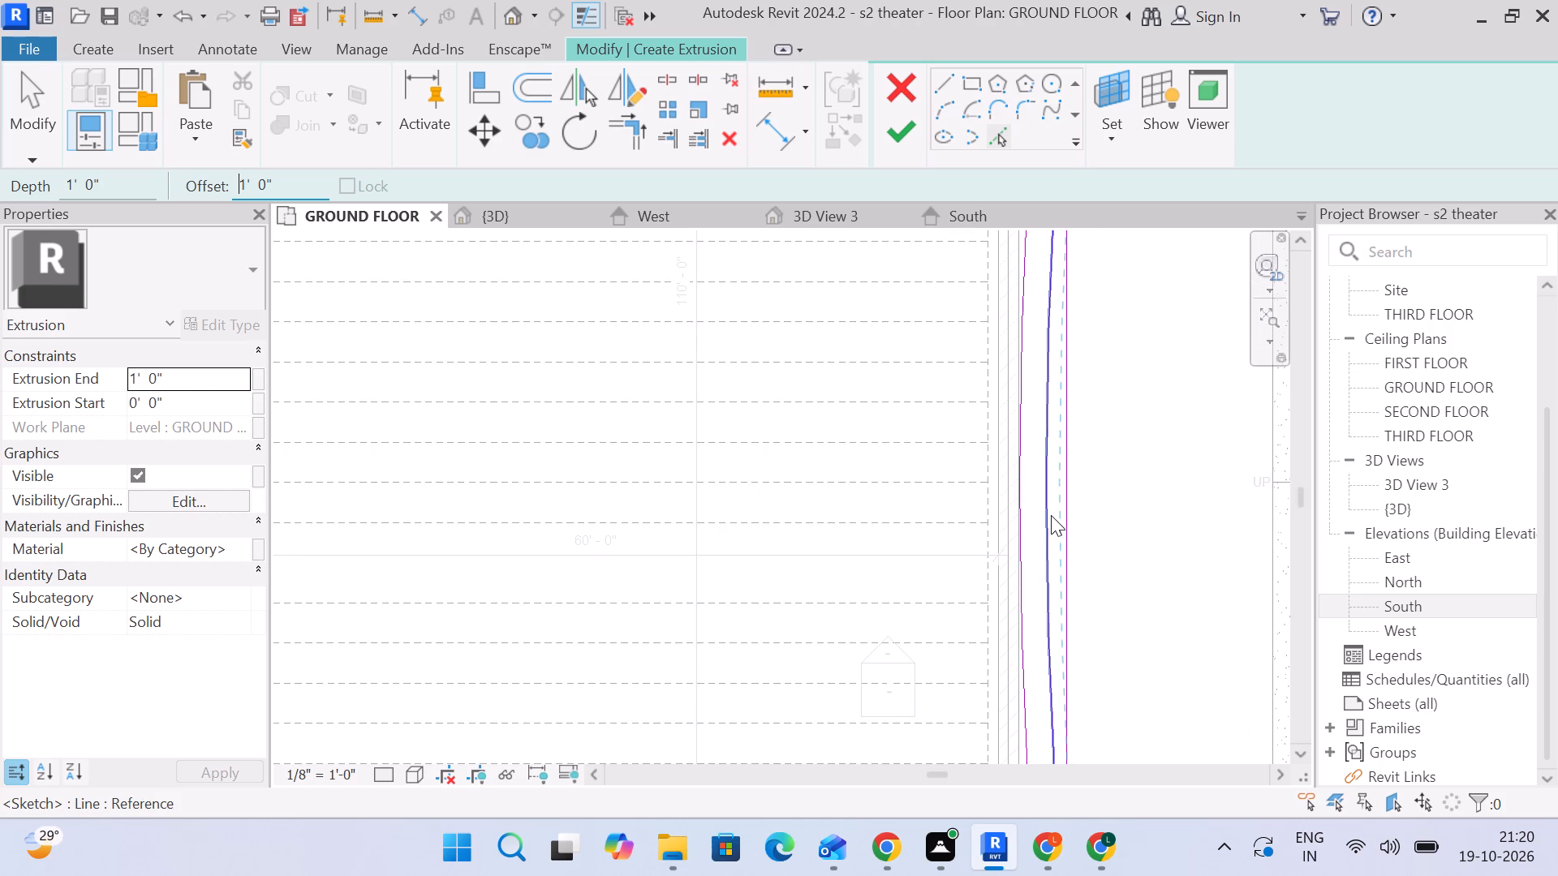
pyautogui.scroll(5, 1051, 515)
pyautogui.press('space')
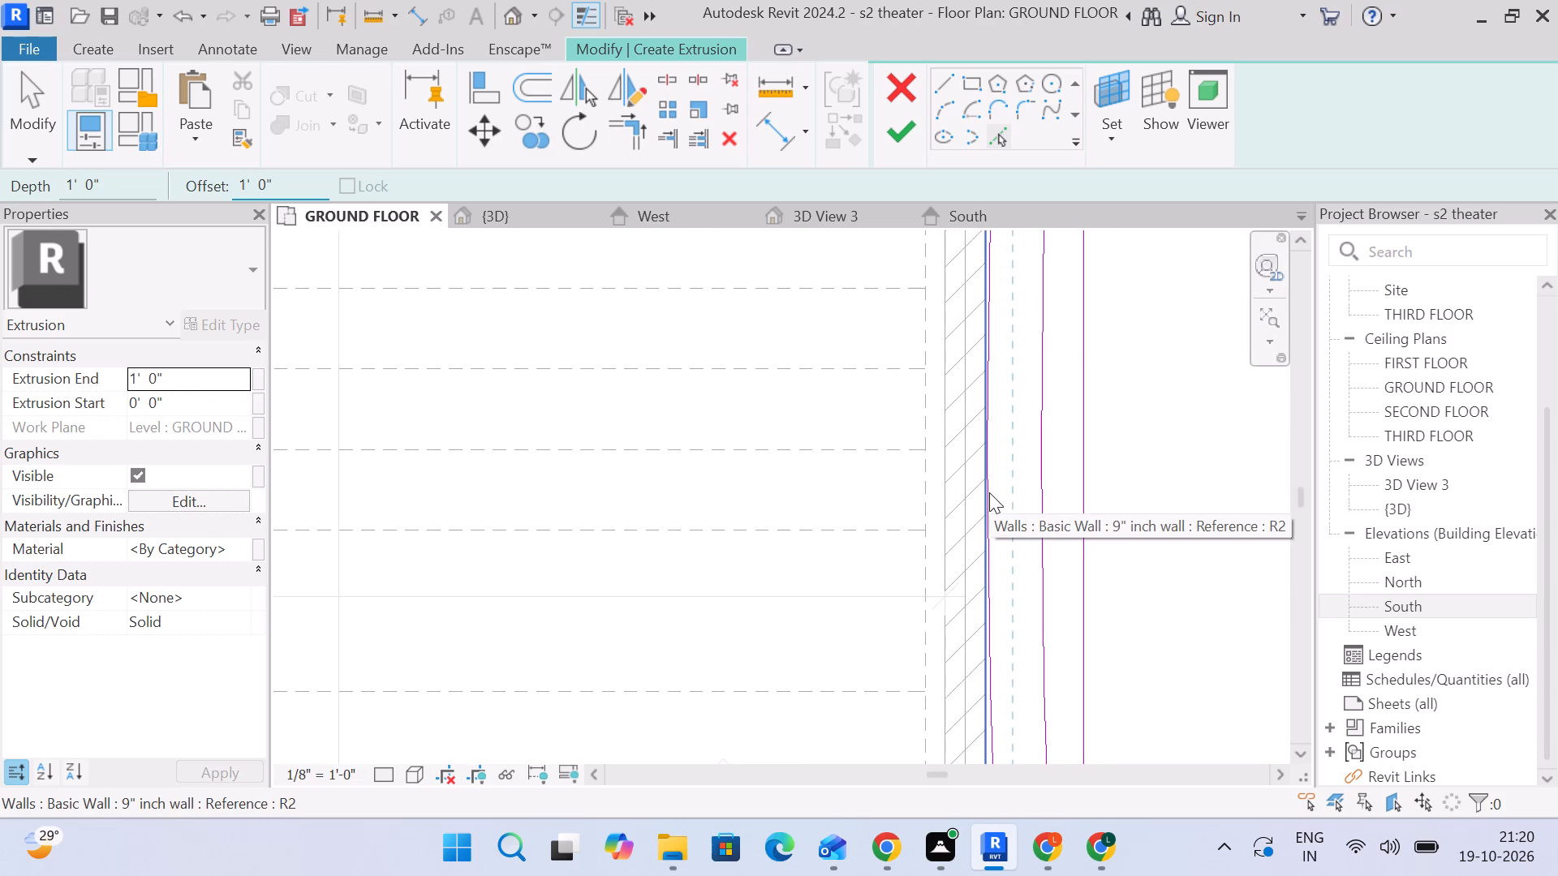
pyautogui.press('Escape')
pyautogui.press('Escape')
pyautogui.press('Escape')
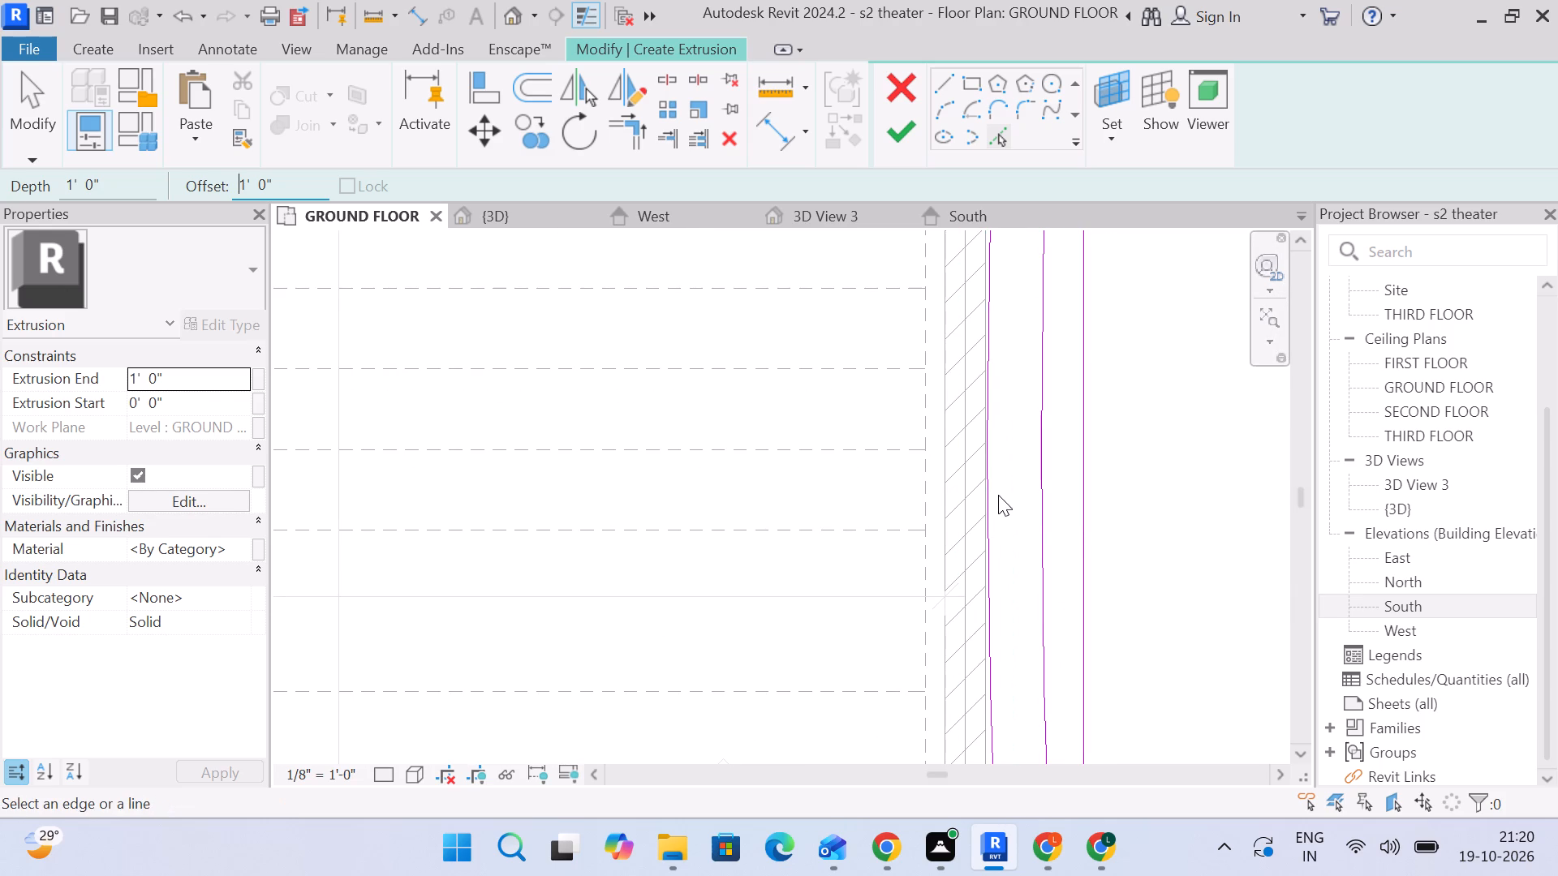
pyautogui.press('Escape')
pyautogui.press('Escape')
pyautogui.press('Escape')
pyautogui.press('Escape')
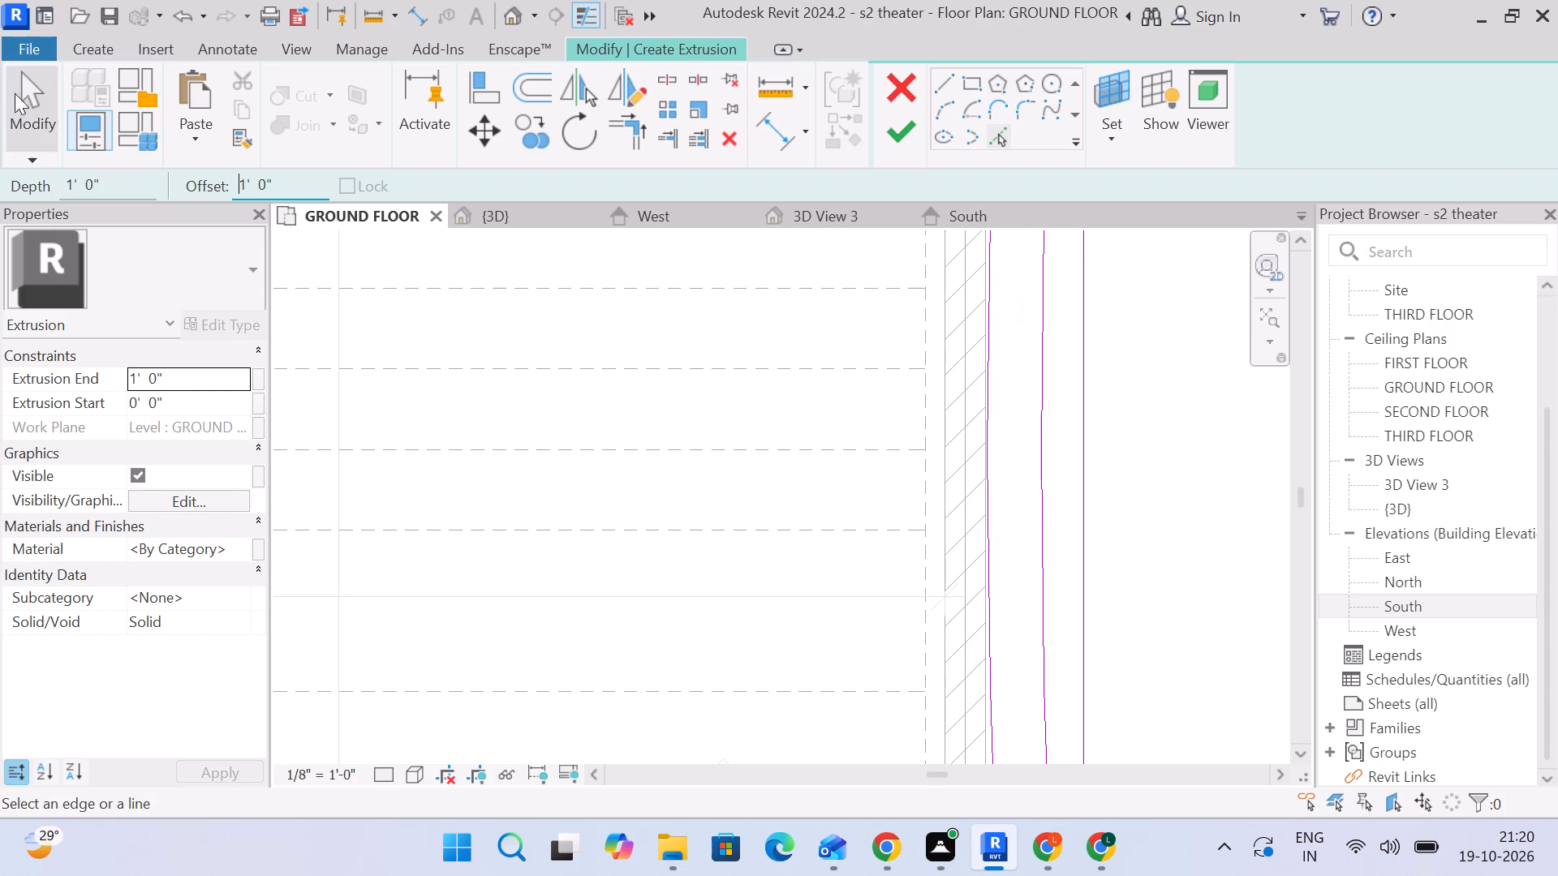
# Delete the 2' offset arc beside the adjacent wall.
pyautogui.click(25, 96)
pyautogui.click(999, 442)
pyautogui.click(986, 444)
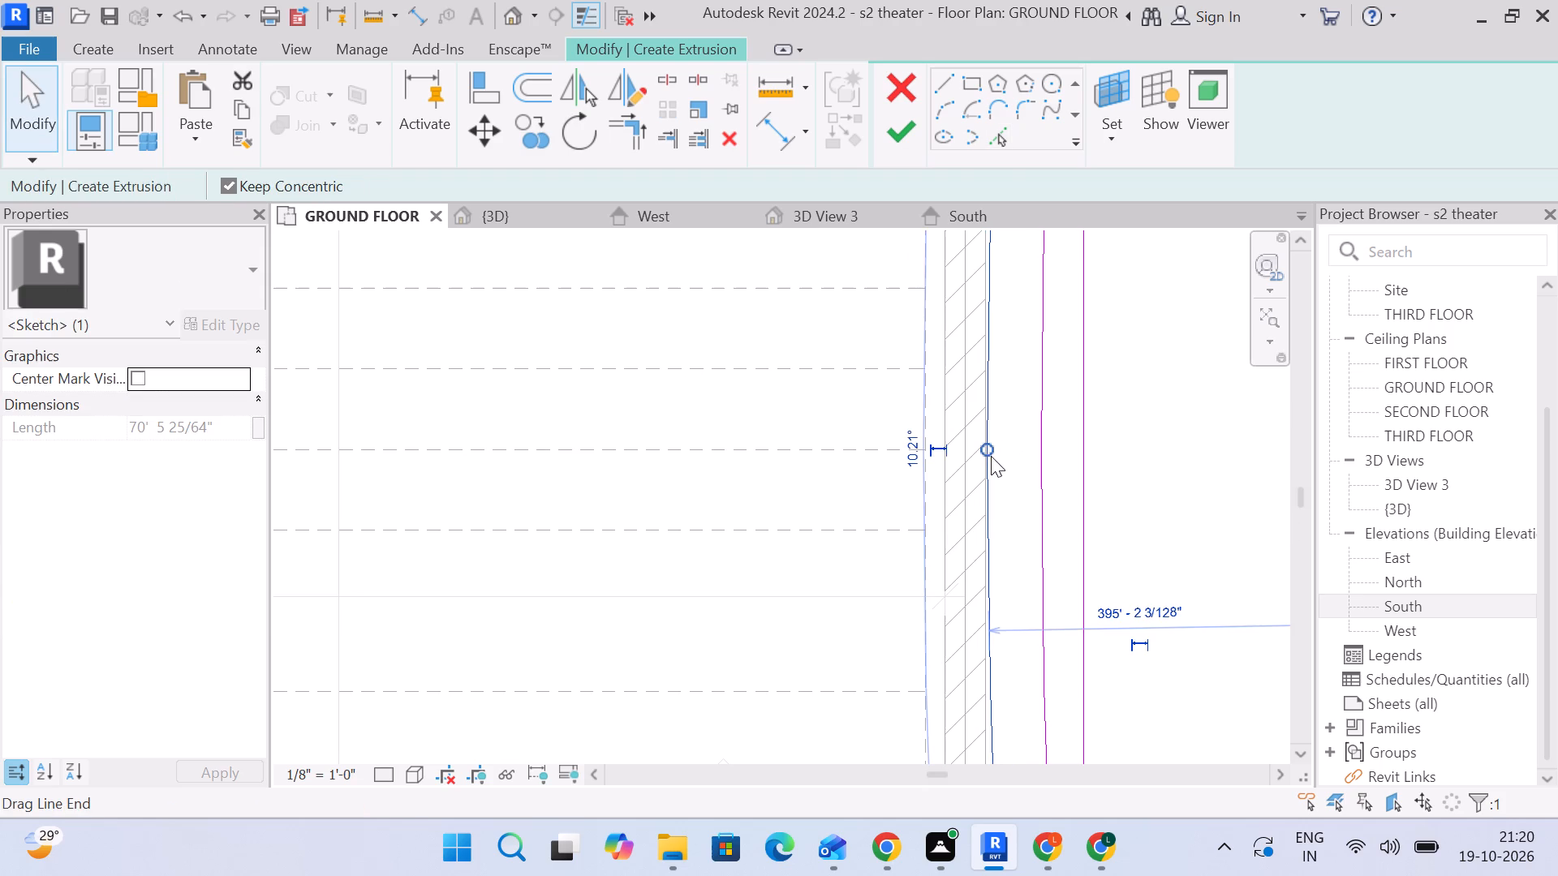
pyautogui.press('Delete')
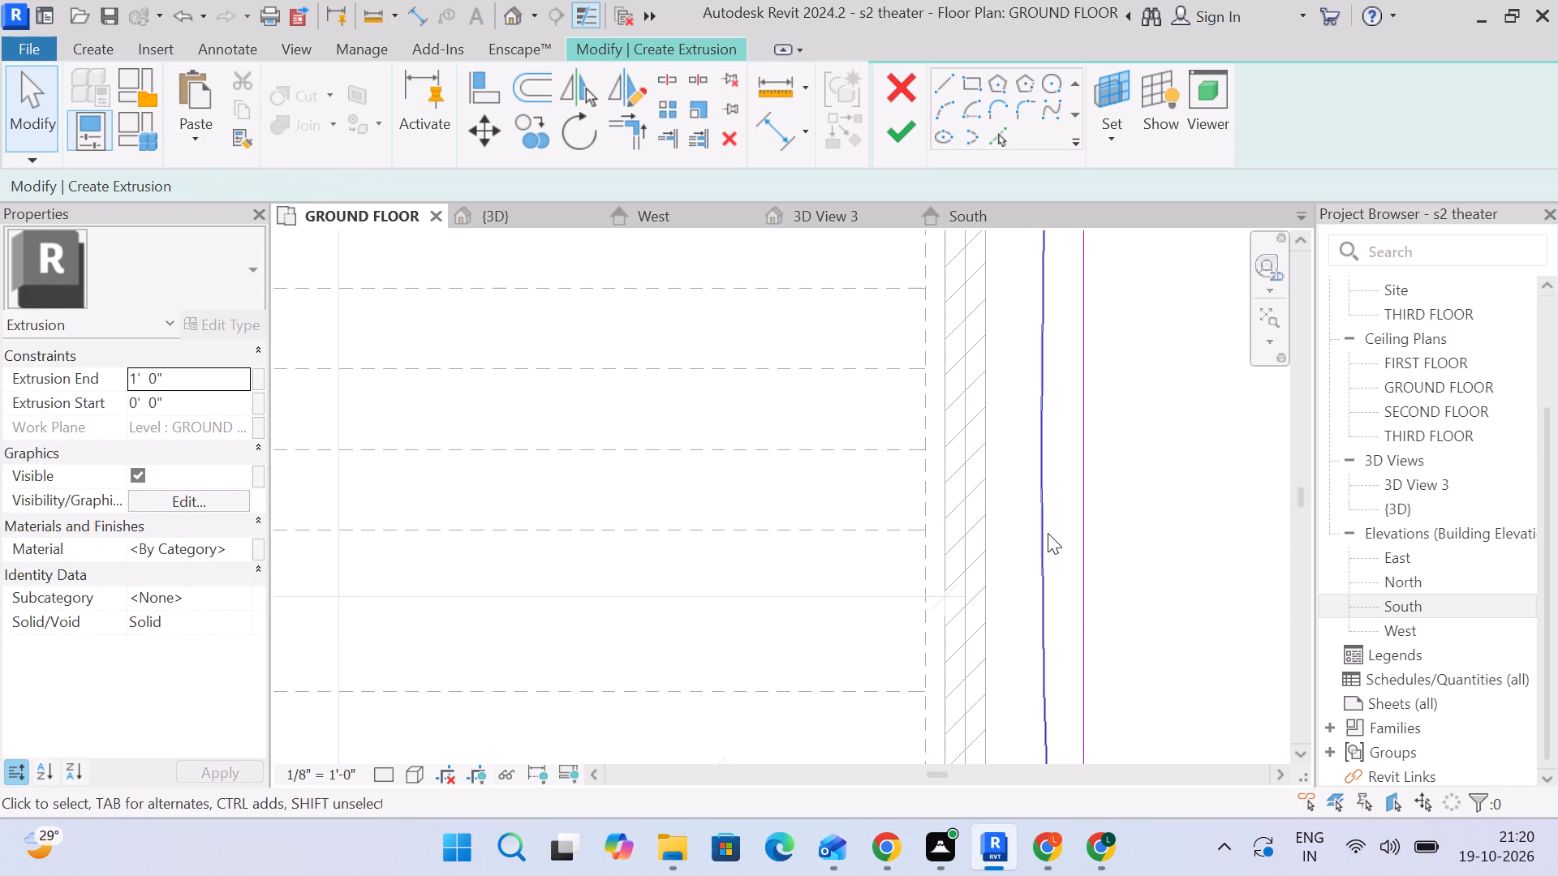
# Create a copy of the screen arc offset 1' towards the adjacent wall with Pick Lines.
pyautogui.click(993, 140)
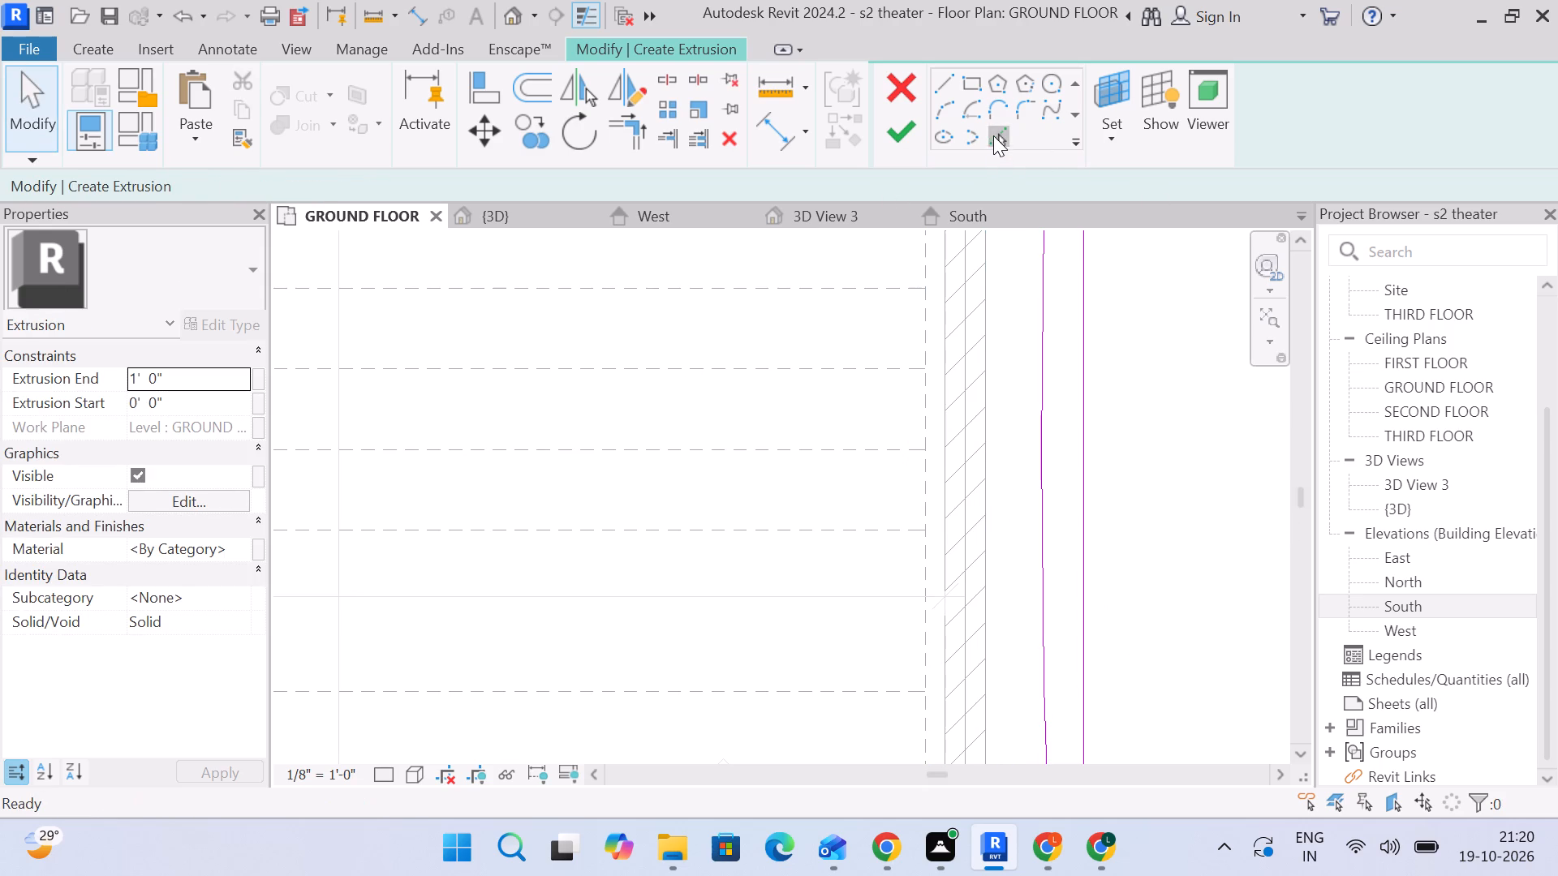
pyautogui.moveTo(311, 178); pyautogui.dragTo(217, 178)
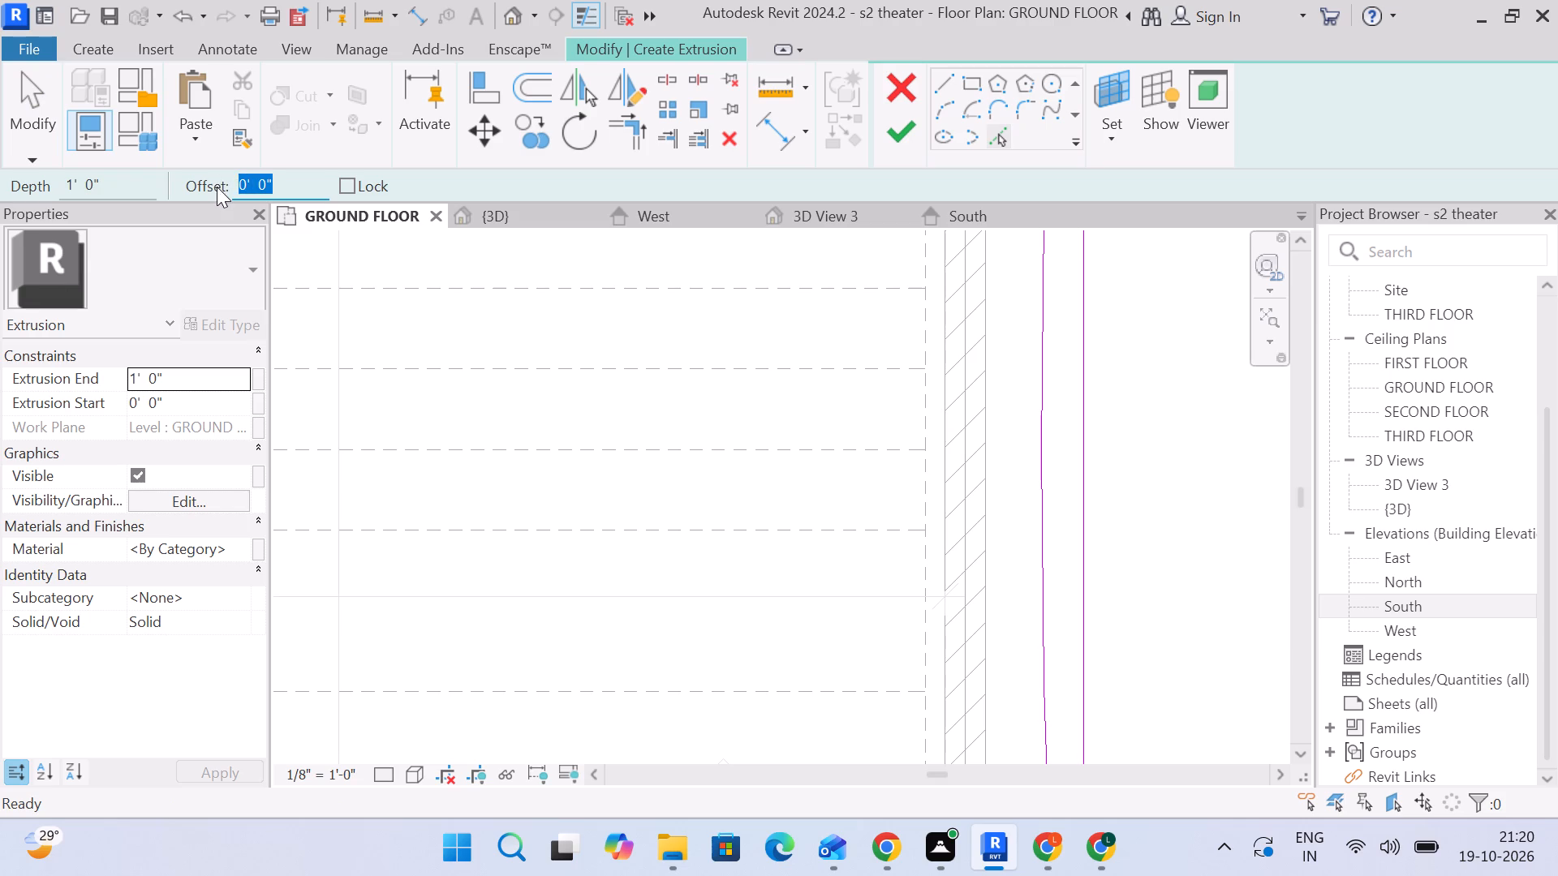
pyautogui.press('1')
pyautogui.press('Return')
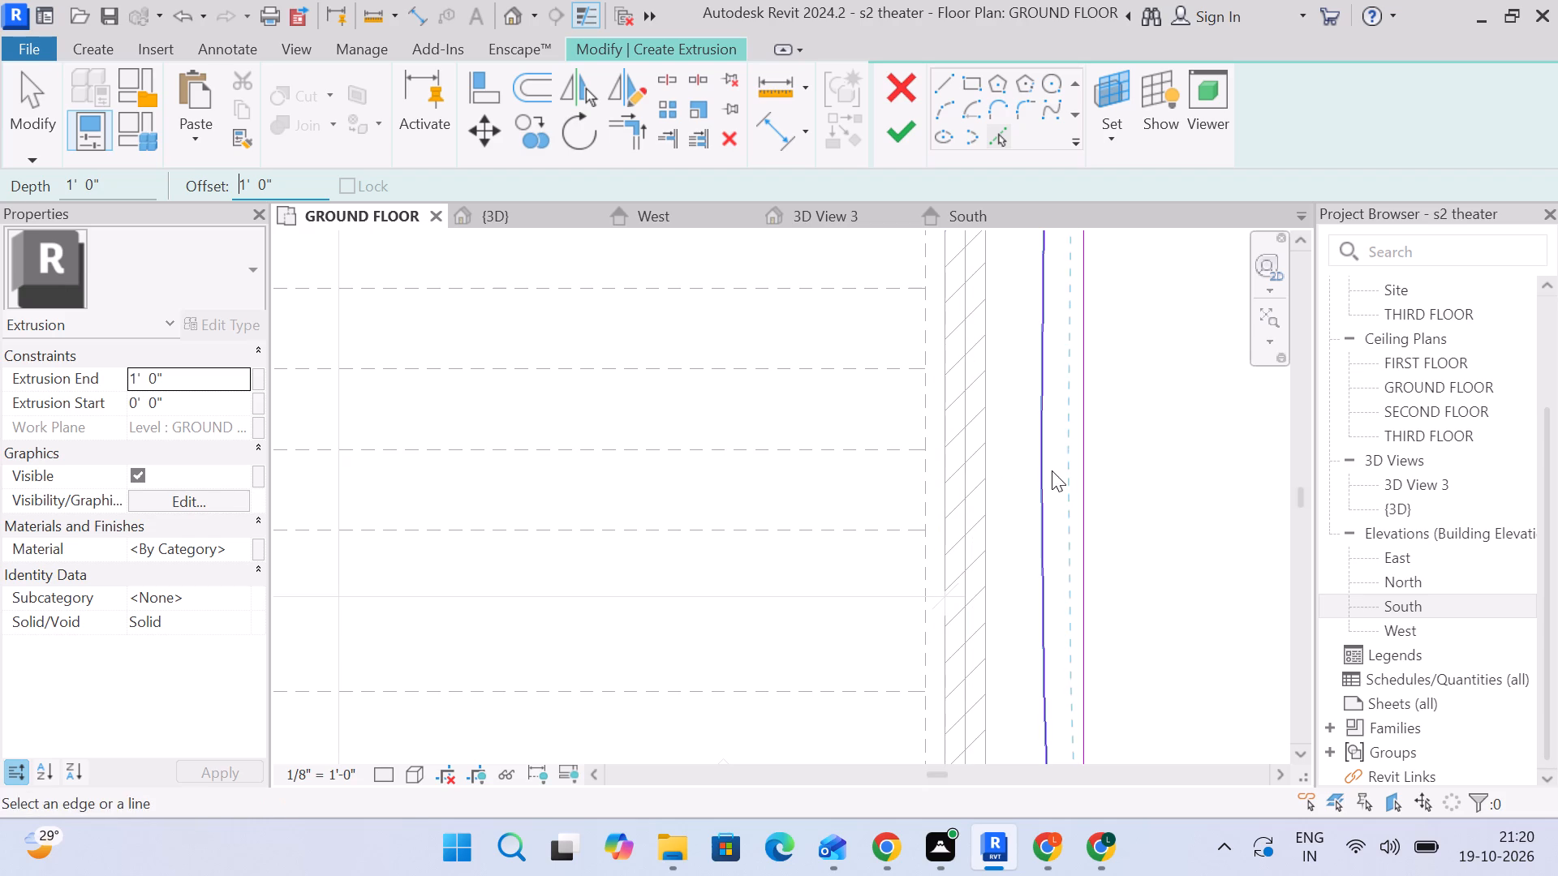
pyautogui.click(1033, 461)
pyautogui.scroll(-9, 1047, 470)
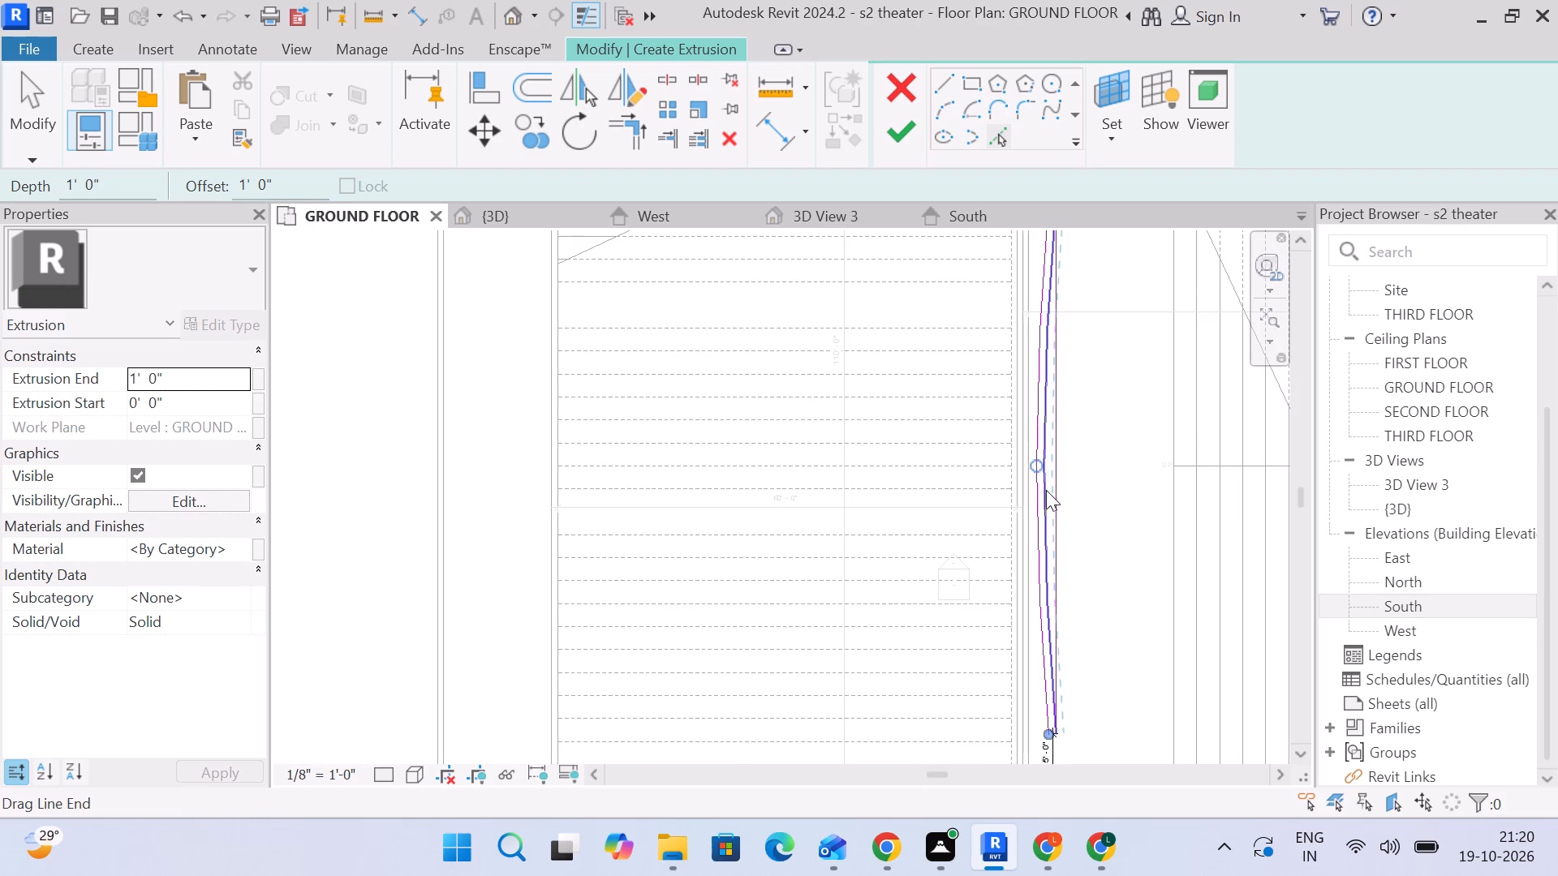
pyautogui.press('Escape')
pyautogui.press('Escape')
# Delete the straight base line joining the ends of the original screen arc.
pyautogui.click(1057, 458)
pyautogui.press('Delete')
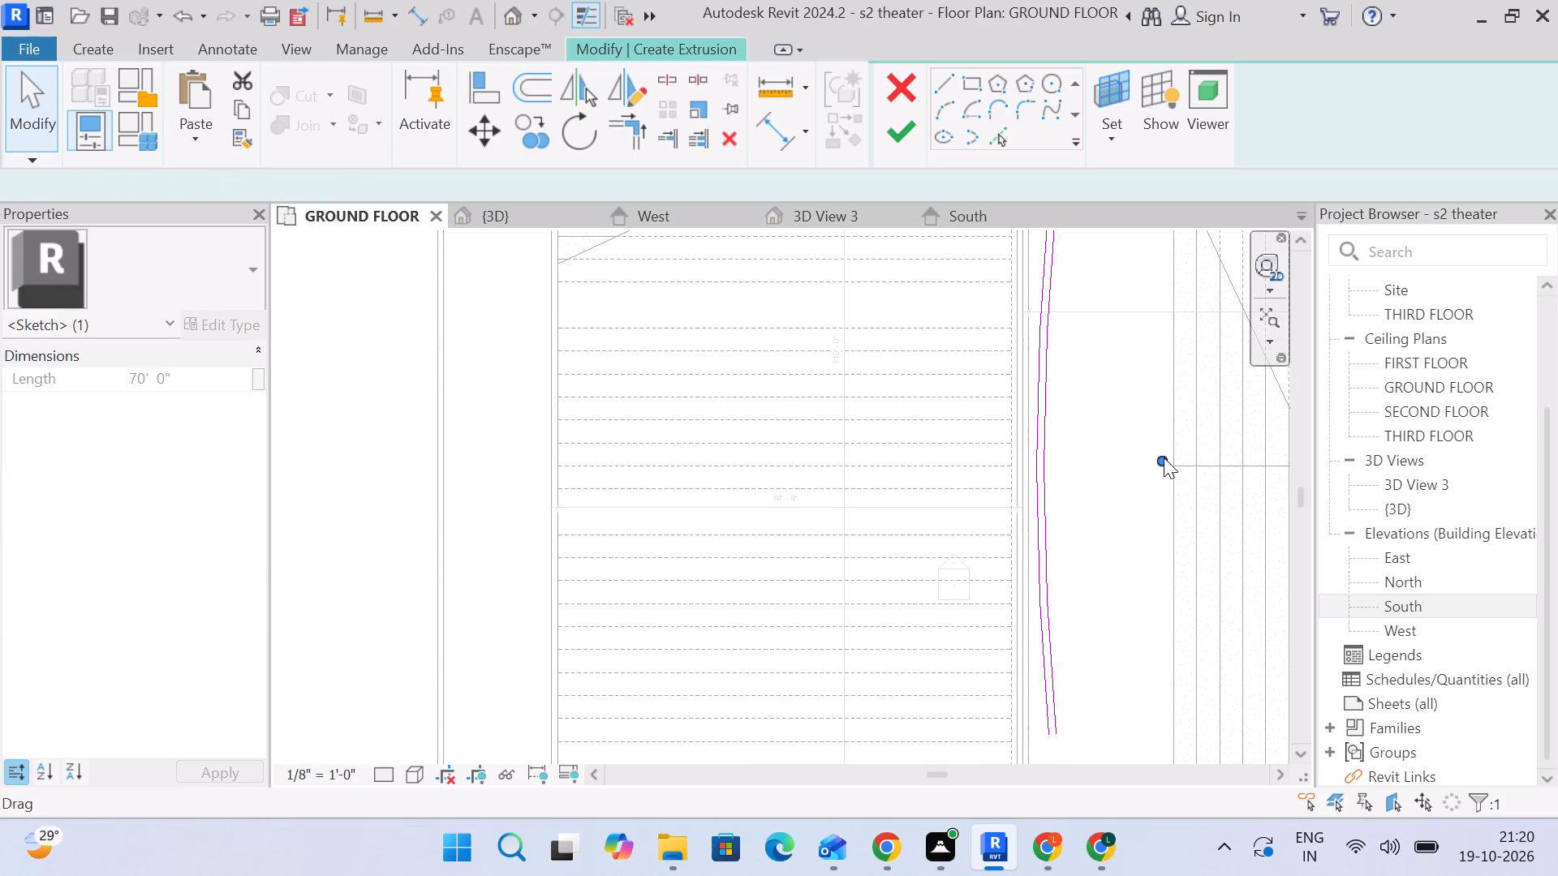
# Draw a short straight line joining the two screen arcs at their upper end in plan.
pyautogui.scroll(-4, 1069, 437)
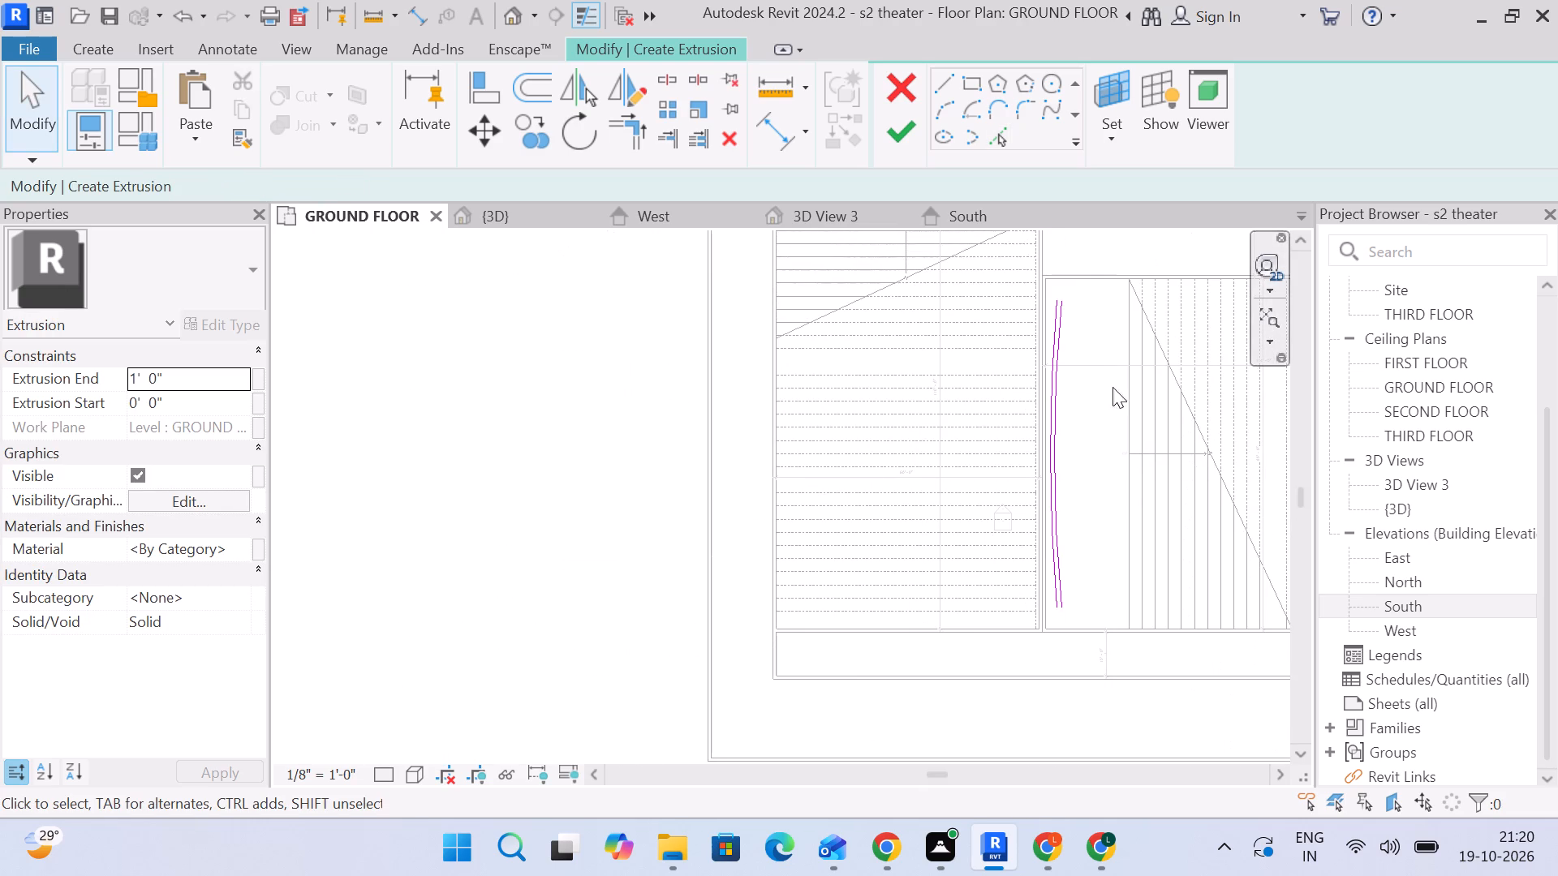
pyautogui.scroll(13, 1048, 311)
pyautogui.scroll(-4, 1096, 343)
pyautogui.scroll(-2, 1146, 428)
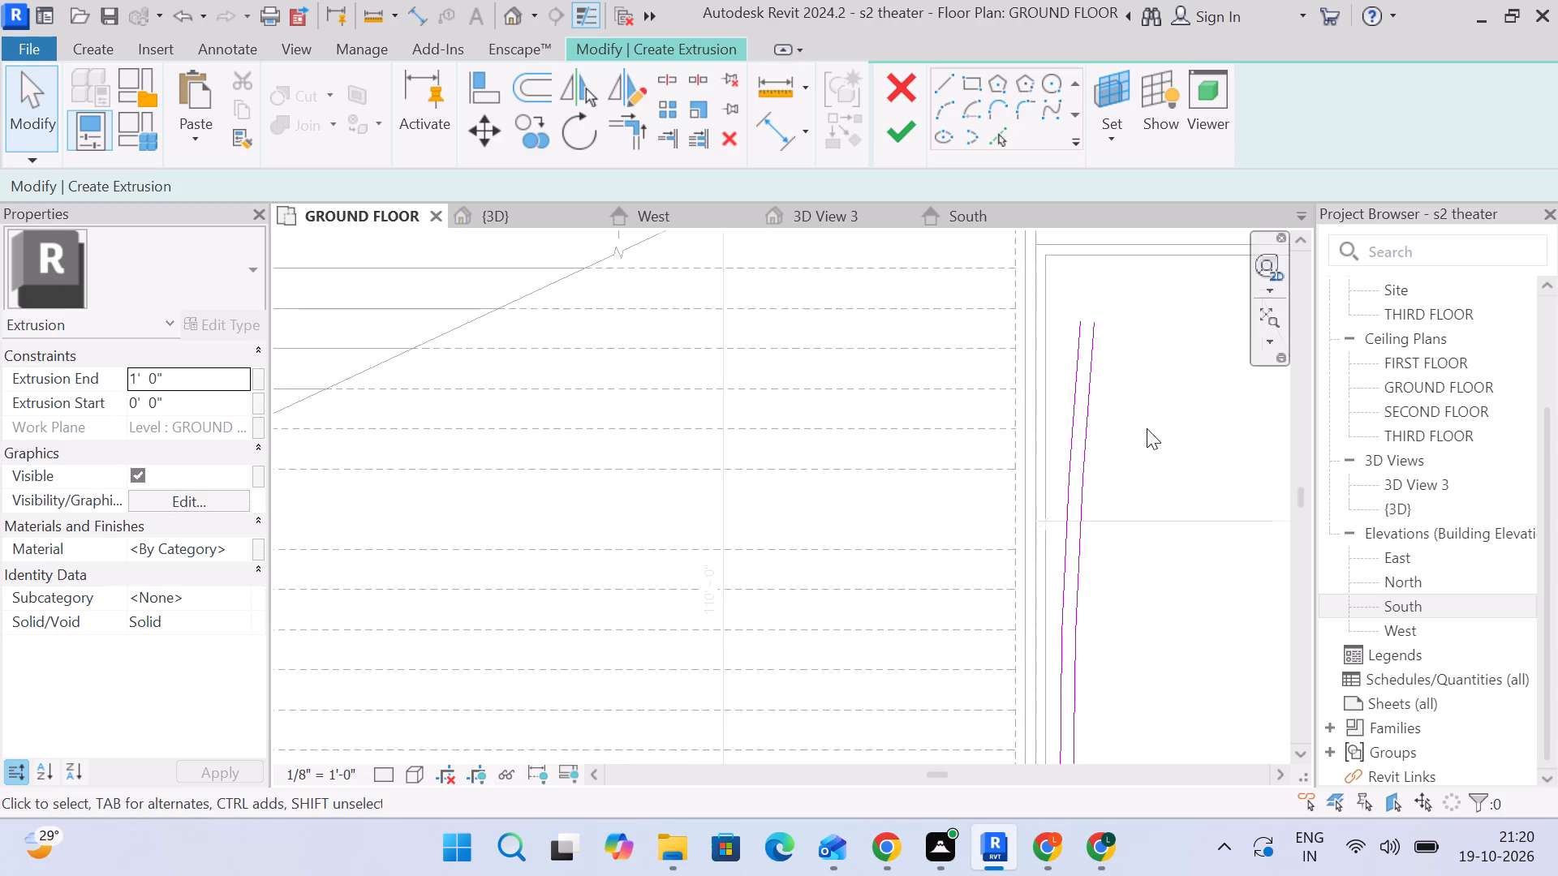
pyautogui.scroll(-2, 1147, 428)
pyautogui.moveTo(1147, 433); pyautogui.dragTo(1009, 281, button='middle')
pyautogui.scroll(-4, 1010, 303)
pyautogui.scroll(3, 1011, 314)
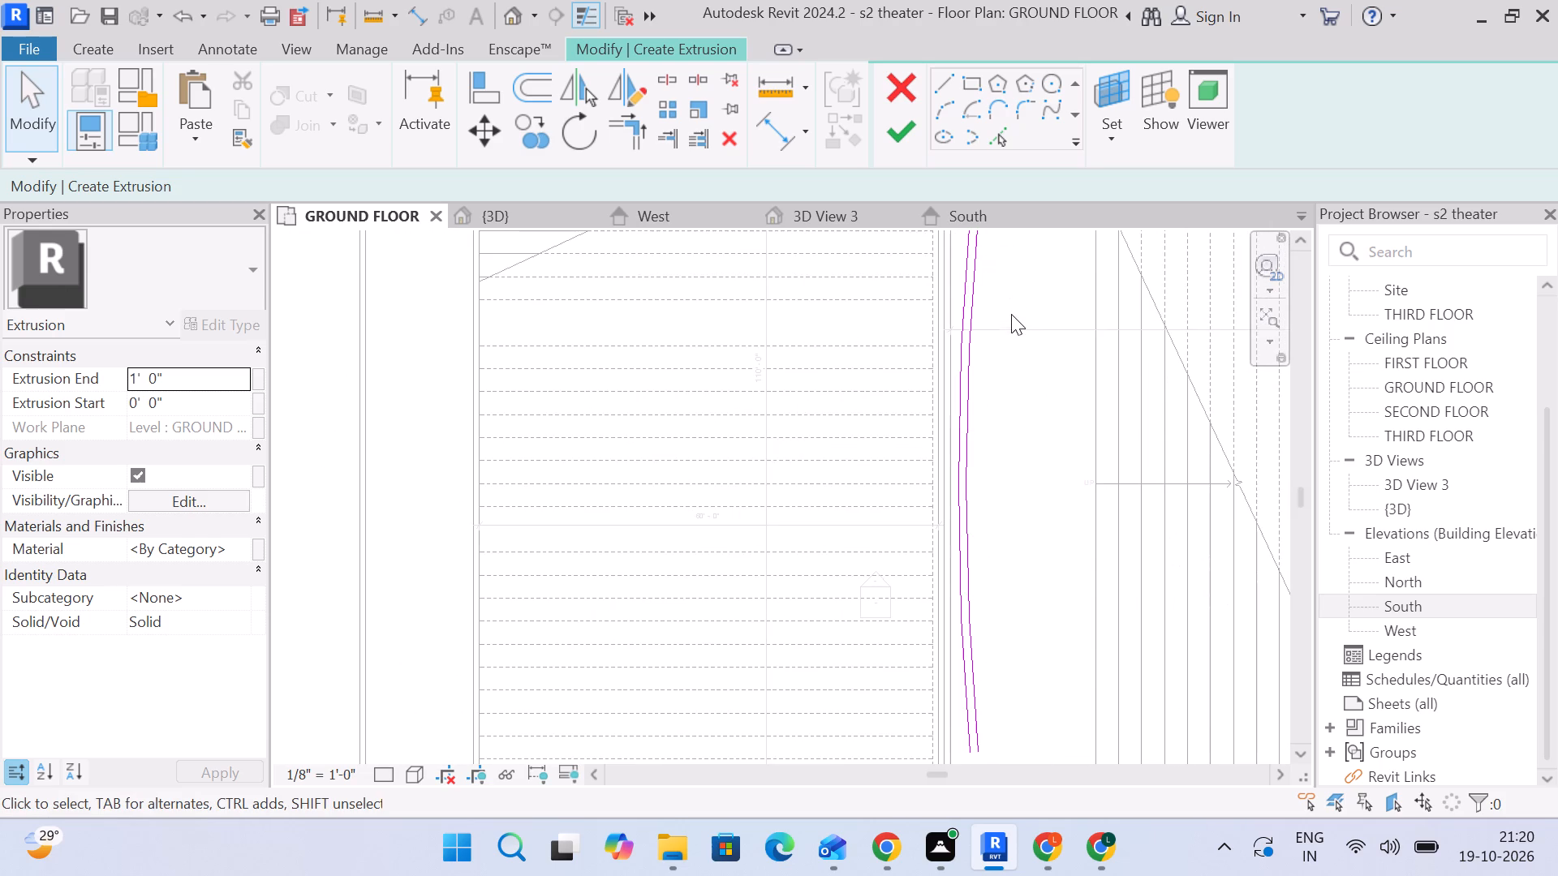
pyautogui.click(945, 86)
pyautogui.moveTo(955, 291); pyautogui.dragTo(988, 487, button='middle')
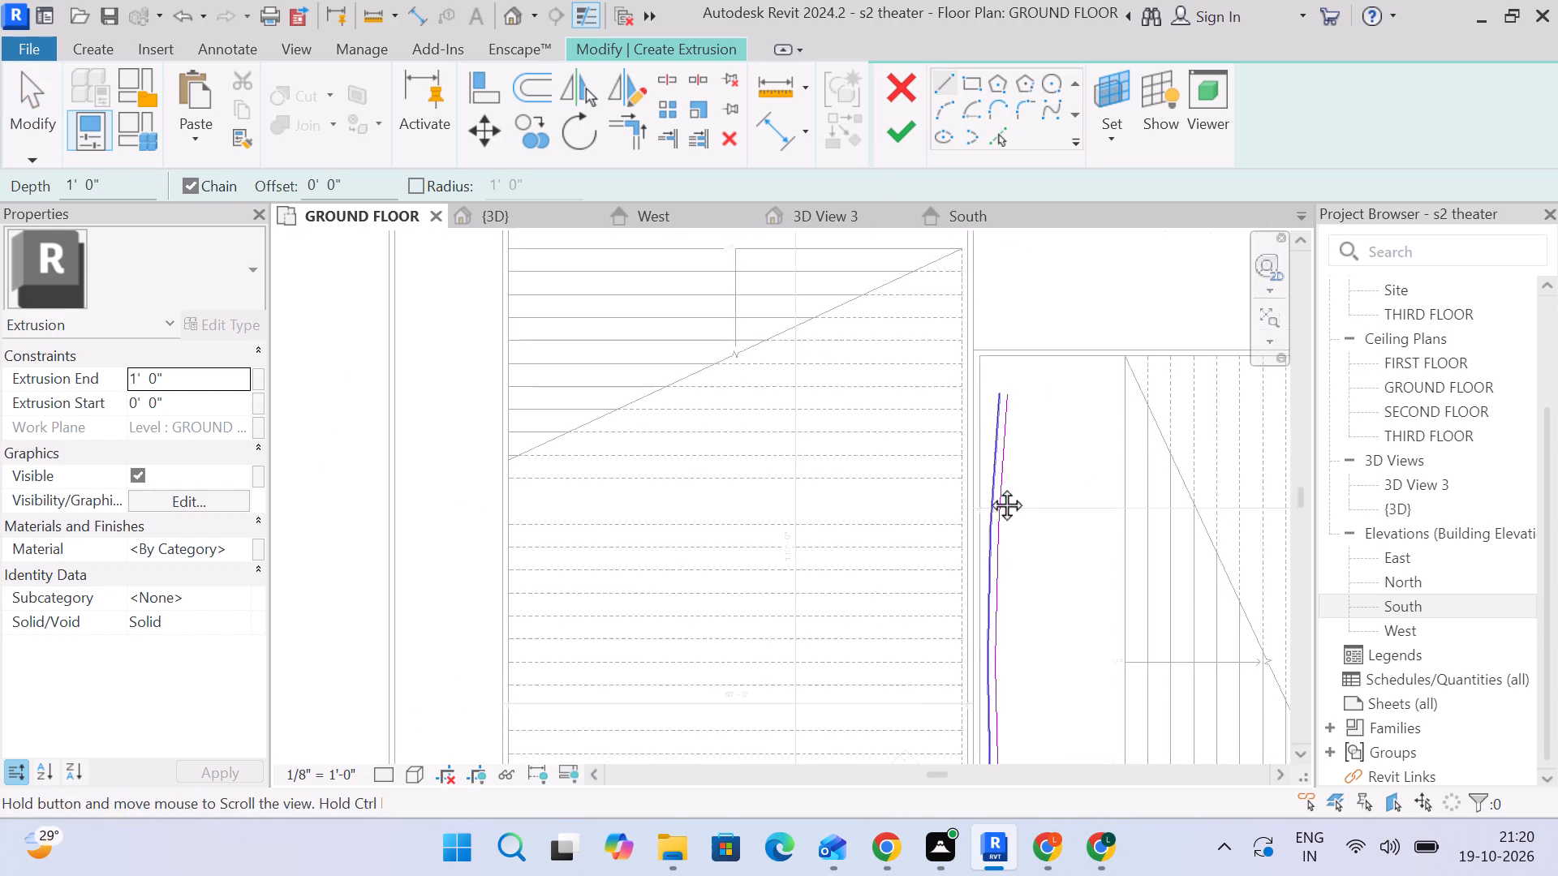
pyautogui.moveTo(988, 487); pyautogui.dragTo(989, 488, button='middle')
pyautogui.scroll(9, 993, 476)
pyautogui.click(1026, 367)
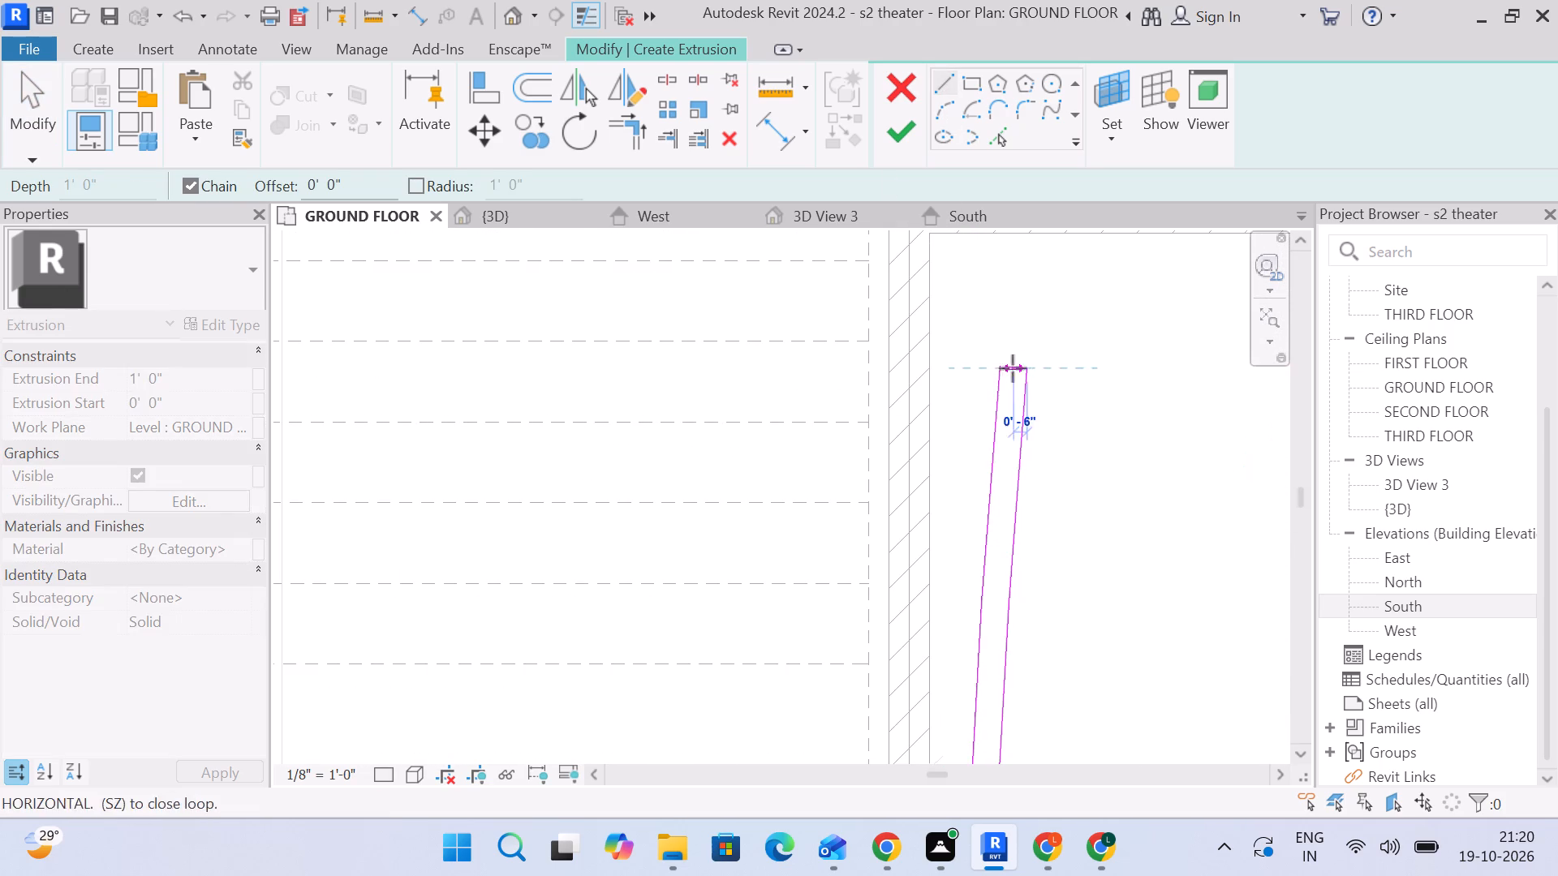
pyautogui.click(999, 368)
pyautogui.press('Escape')
# Draw a short straight line joining the two screen arcs at their lower end in plan, closing the profile.
pyautogui.scroll(-4, 1063, 496)
pyautogui.moveTo(1130, 624); pyautogui.dragTo(1104, 571, button='middle')
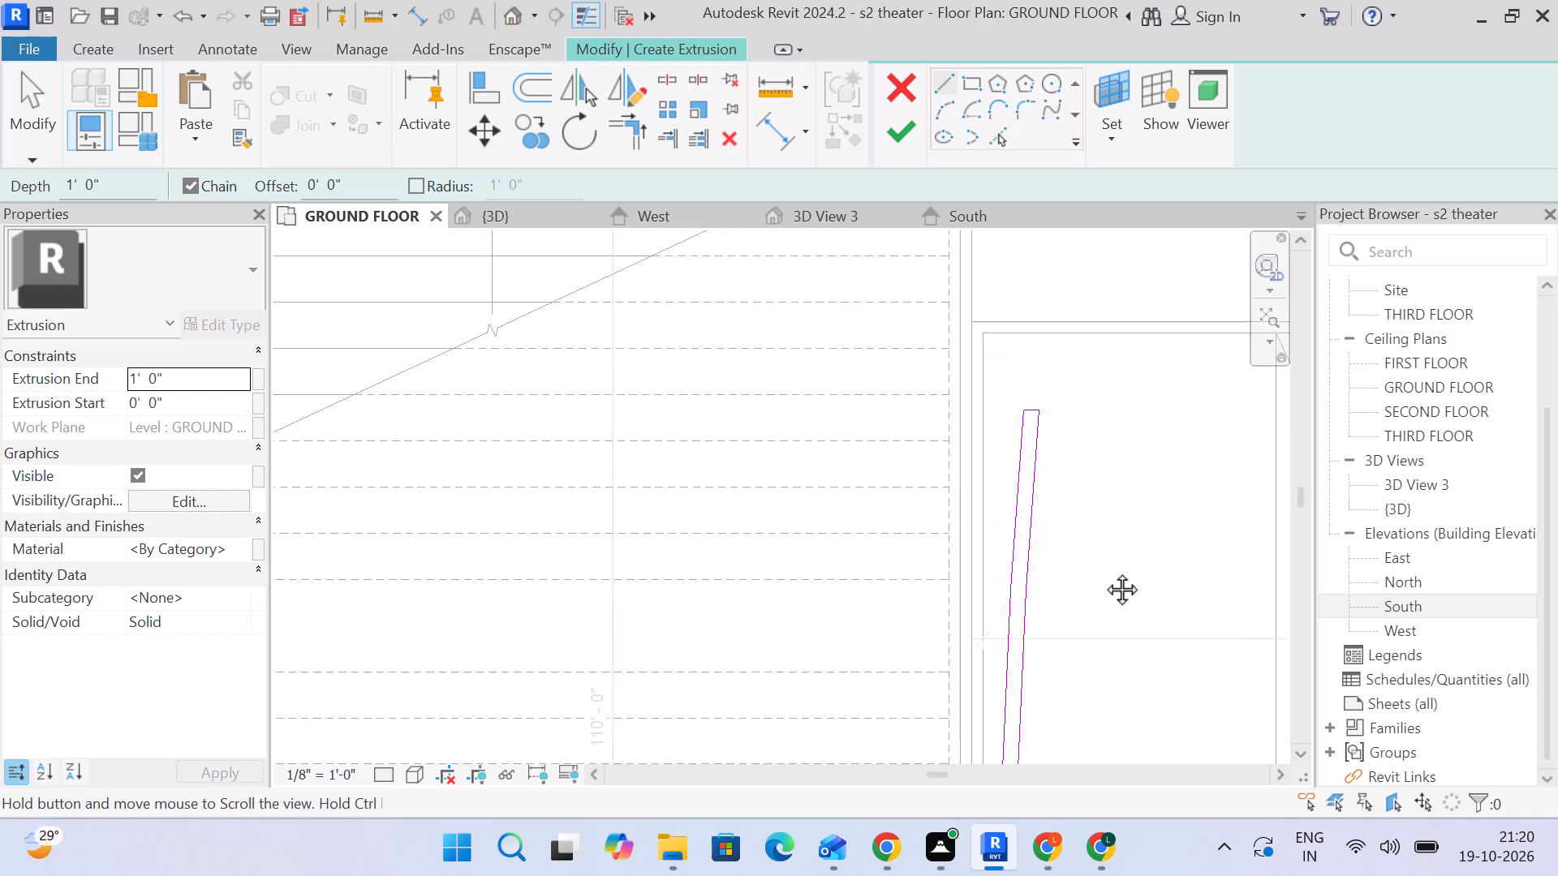
pyautogui.moveTo(1104, 571); pyautogui.dragTo(1013, 429, button='middle')
pyautogui.scroll(-9, 1016, 427)
pyautogui.moveTo(1031, 616); pyautogui.dragTo(969, 380, button='middle')
pyautogui.scroll(4, 910, 509)
pyautogui.scroll(4, 939, 451)
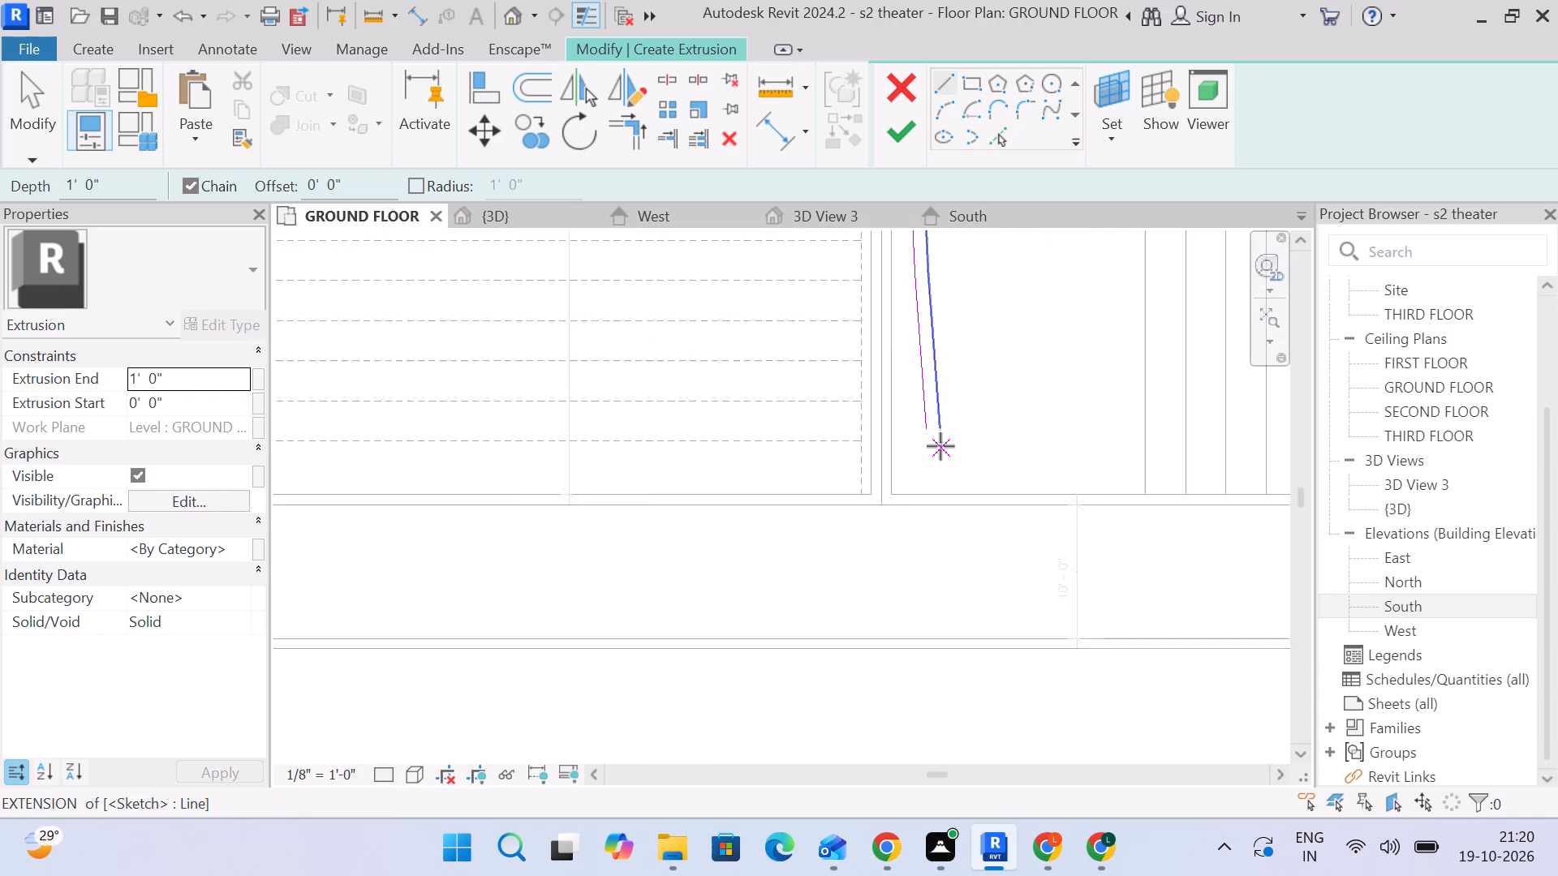
pyautogui.scroll(1, 940, 446)
pyautogui.click(945, 427)
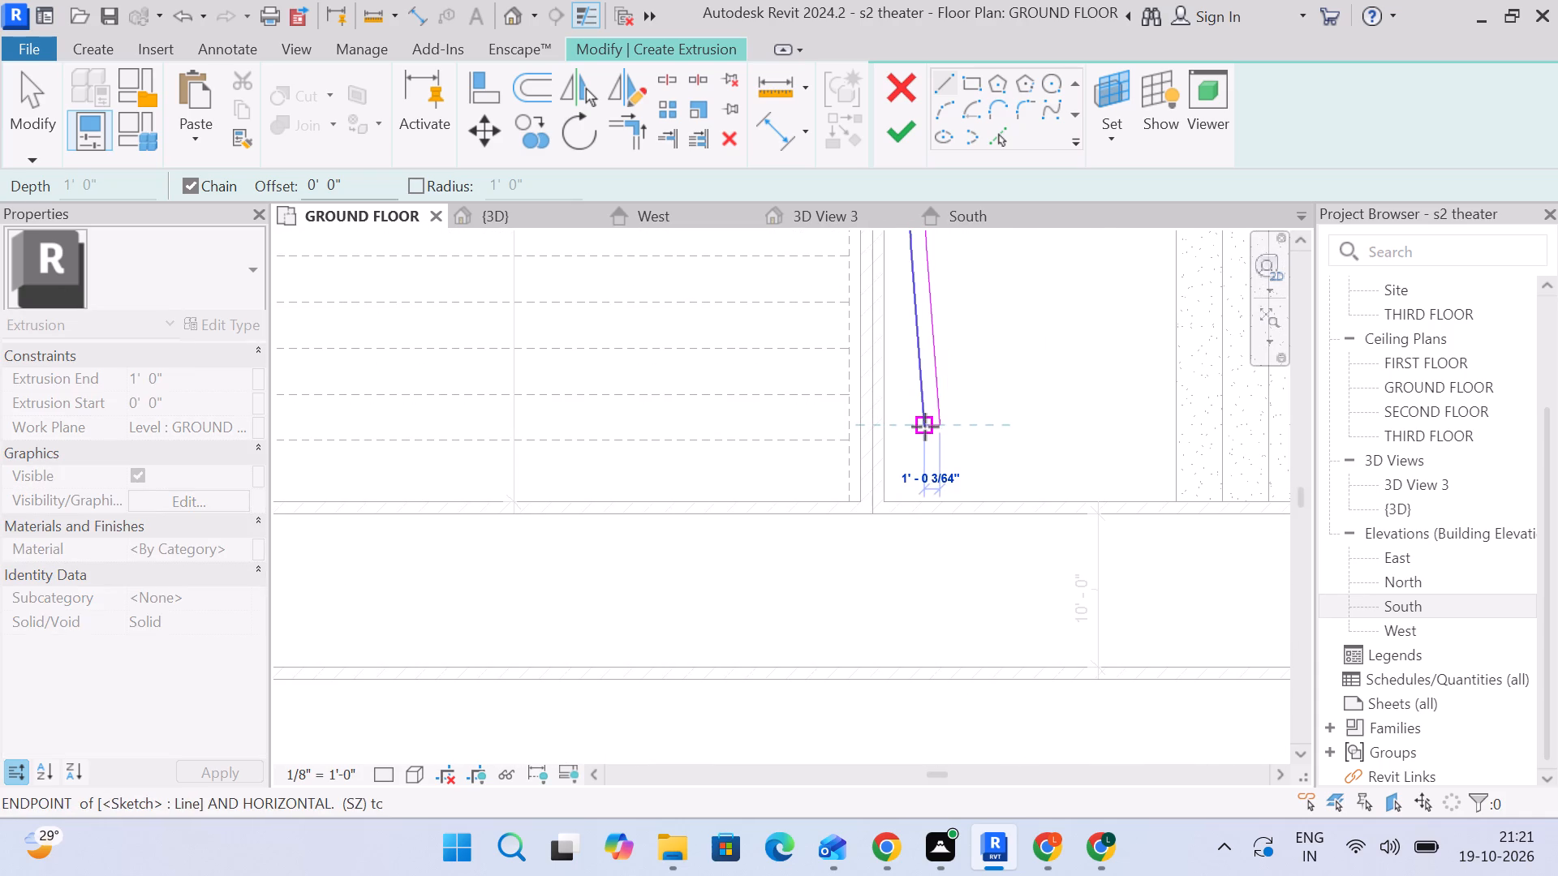
pyautogui.click(925, 427)
pyautogui.press('Escape')
pyautogui.scroll(-5, 986, 438)
pyautogui.press('Escape')
# Set the screen's Extrusion Start to 6' and Extrusion End to 25', and finish the extrusion sketch.
pyautogui.scroll(-6, 979, 446)
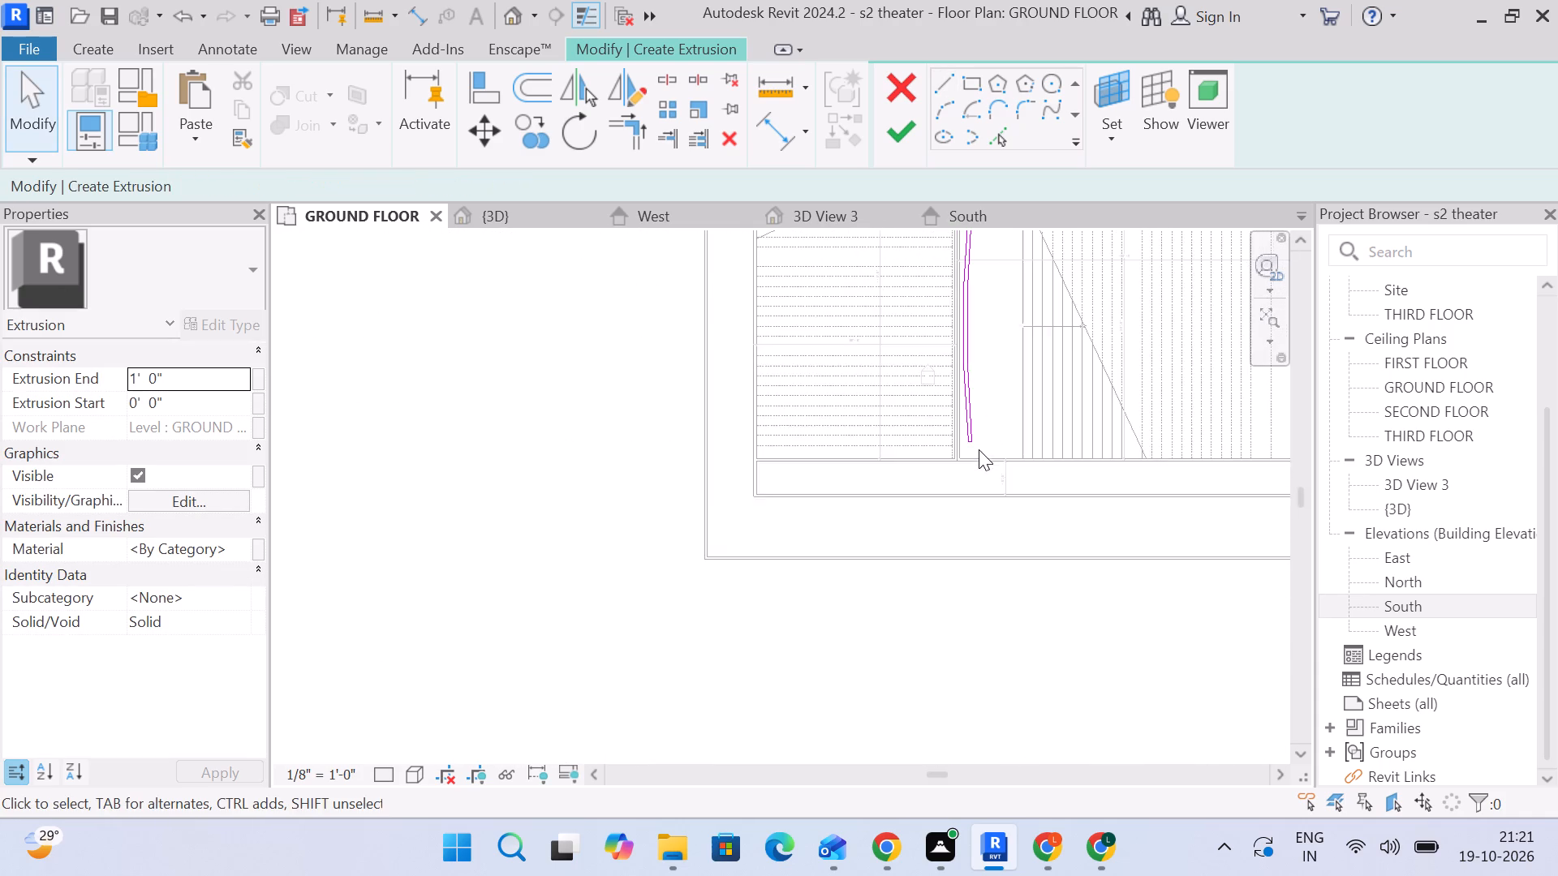
pyautogui.scroll(-3, 984, 383)
pyautogui.scroll(1, 965, 297)
pyautogui.moveTo(985, 306); pyautogui.dragTo(928, 348, button='middle')
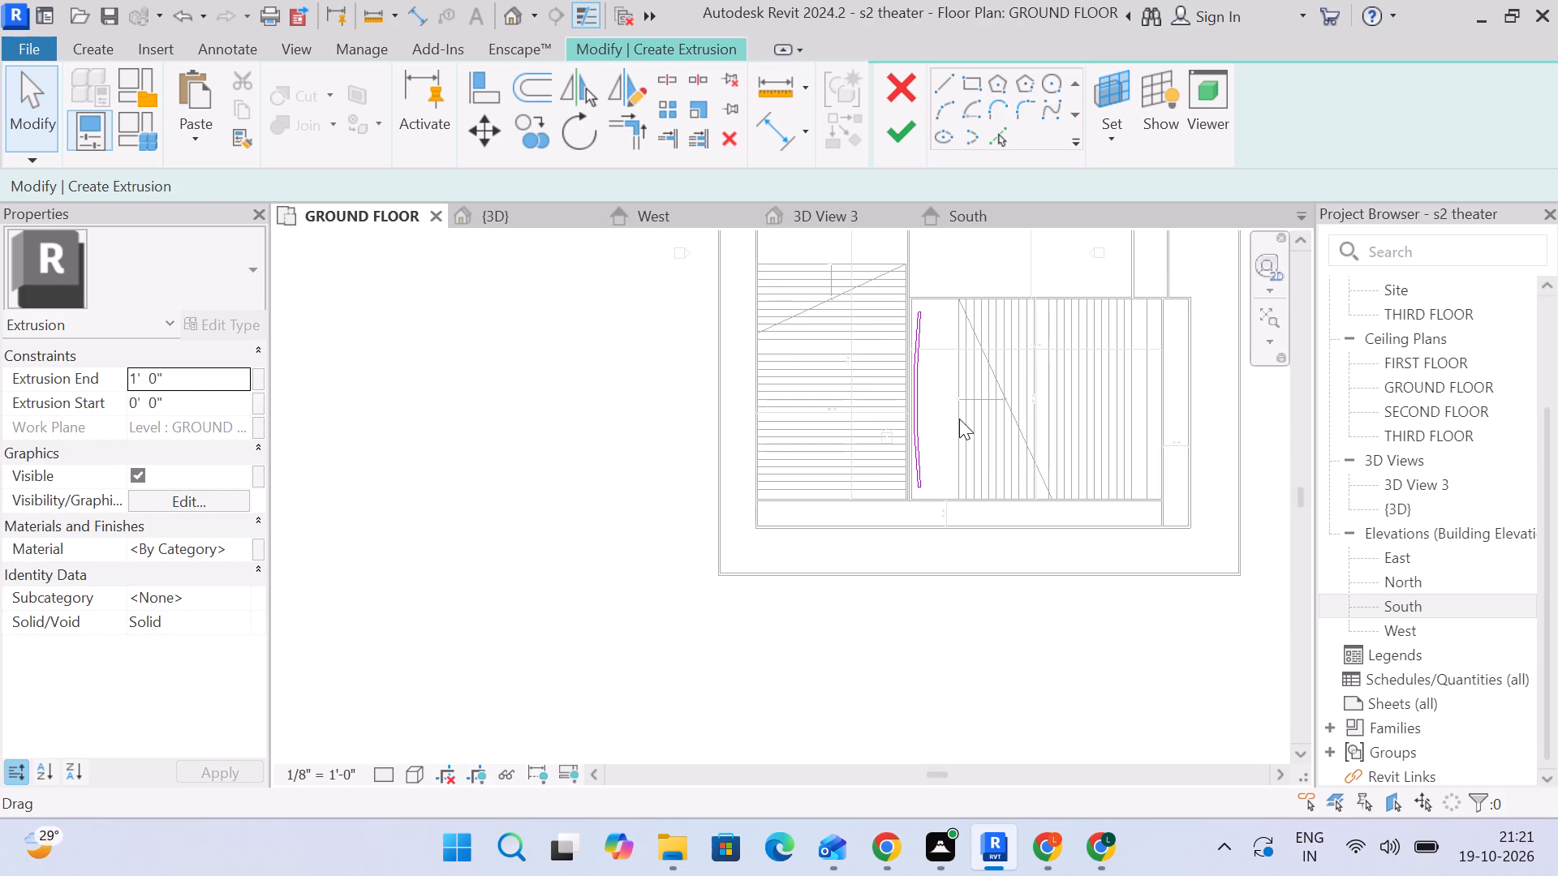
pyautogui.scroll(2, 910, 337)
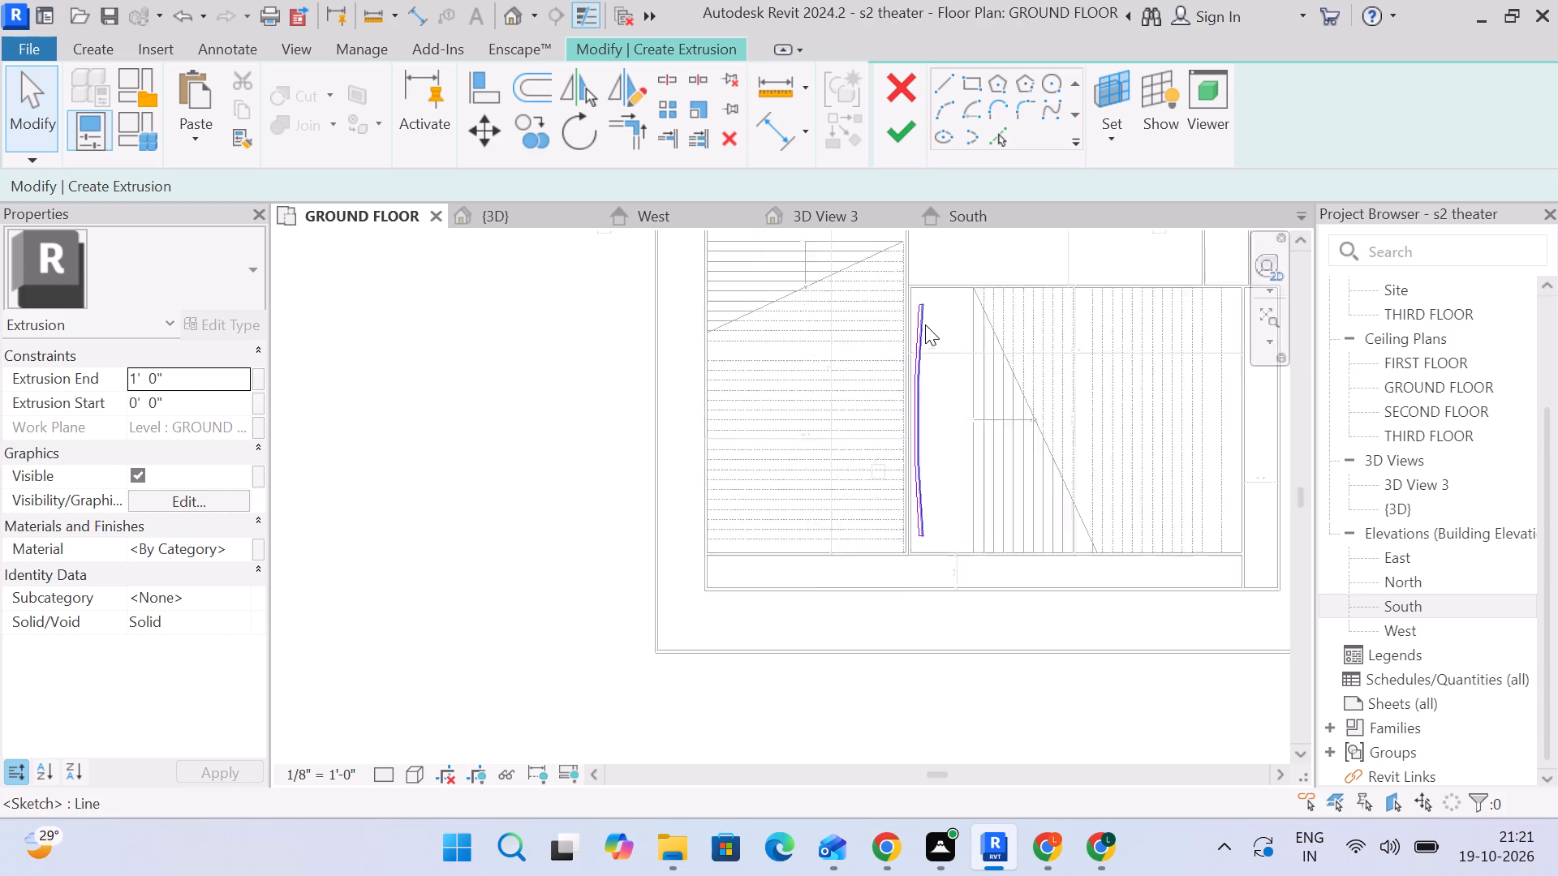
pyautogui.scroll(6, 925, 324)
pyautogui.scroll(-3, 926, 334)
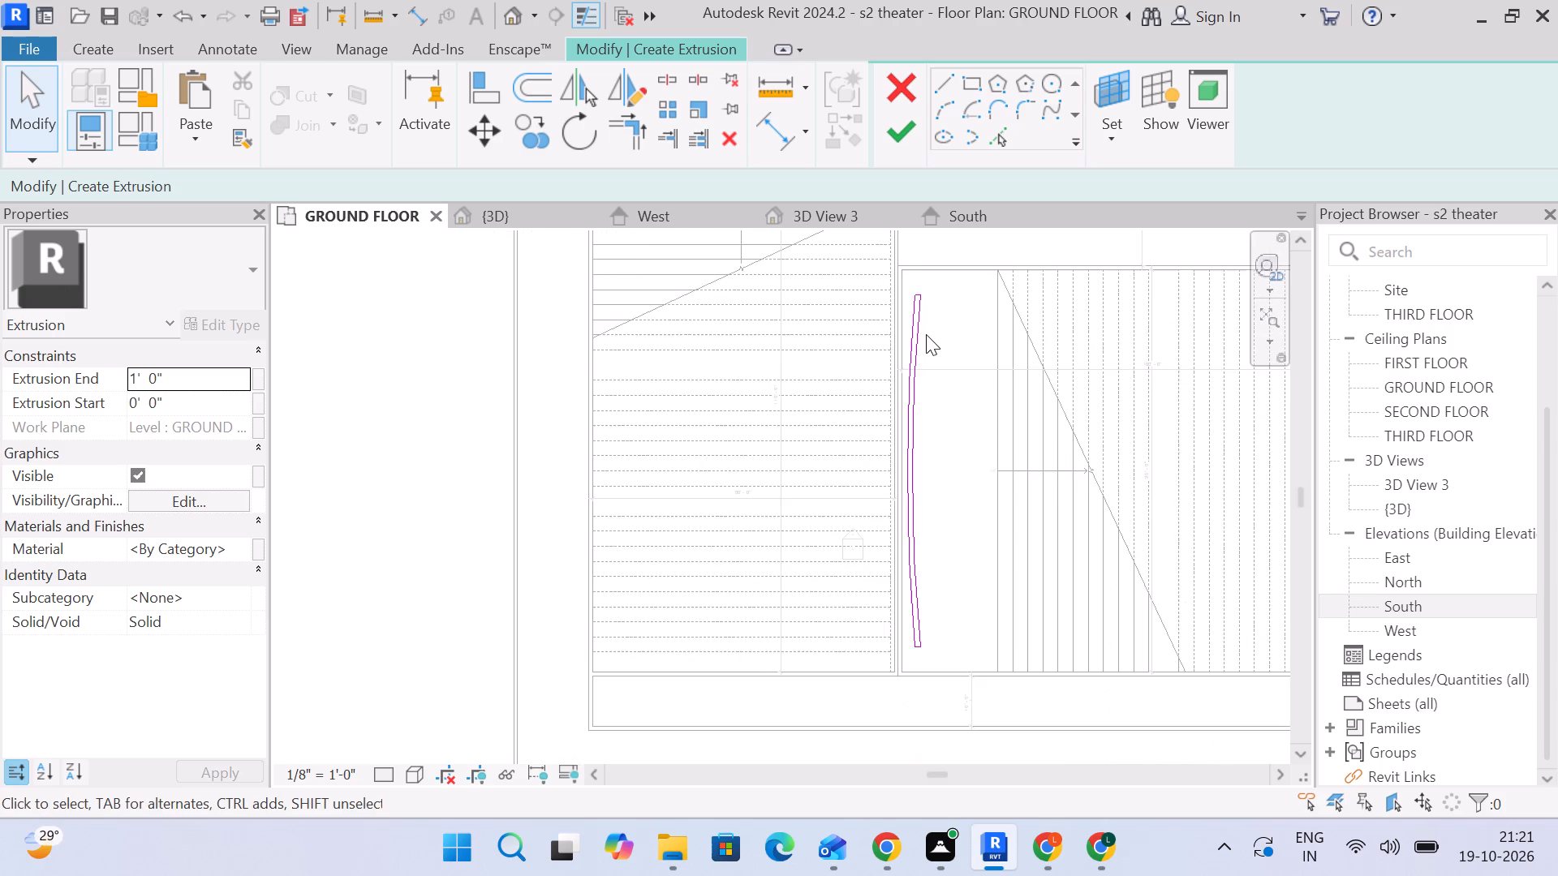
pyautogui.scroll(-3, 926, 334)
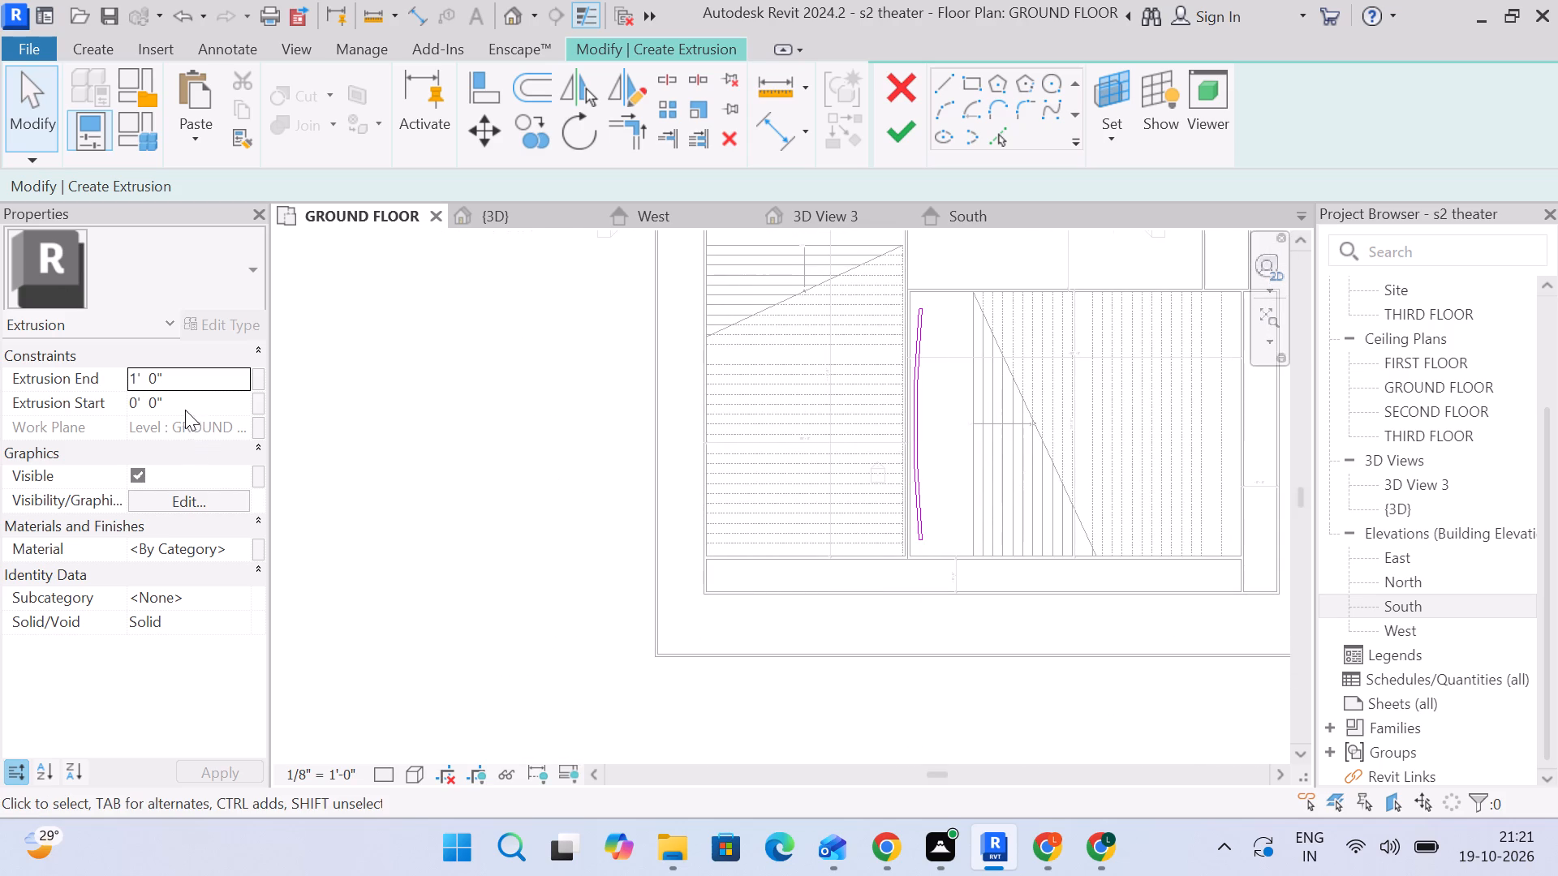
pyautogui.click(176, 380)
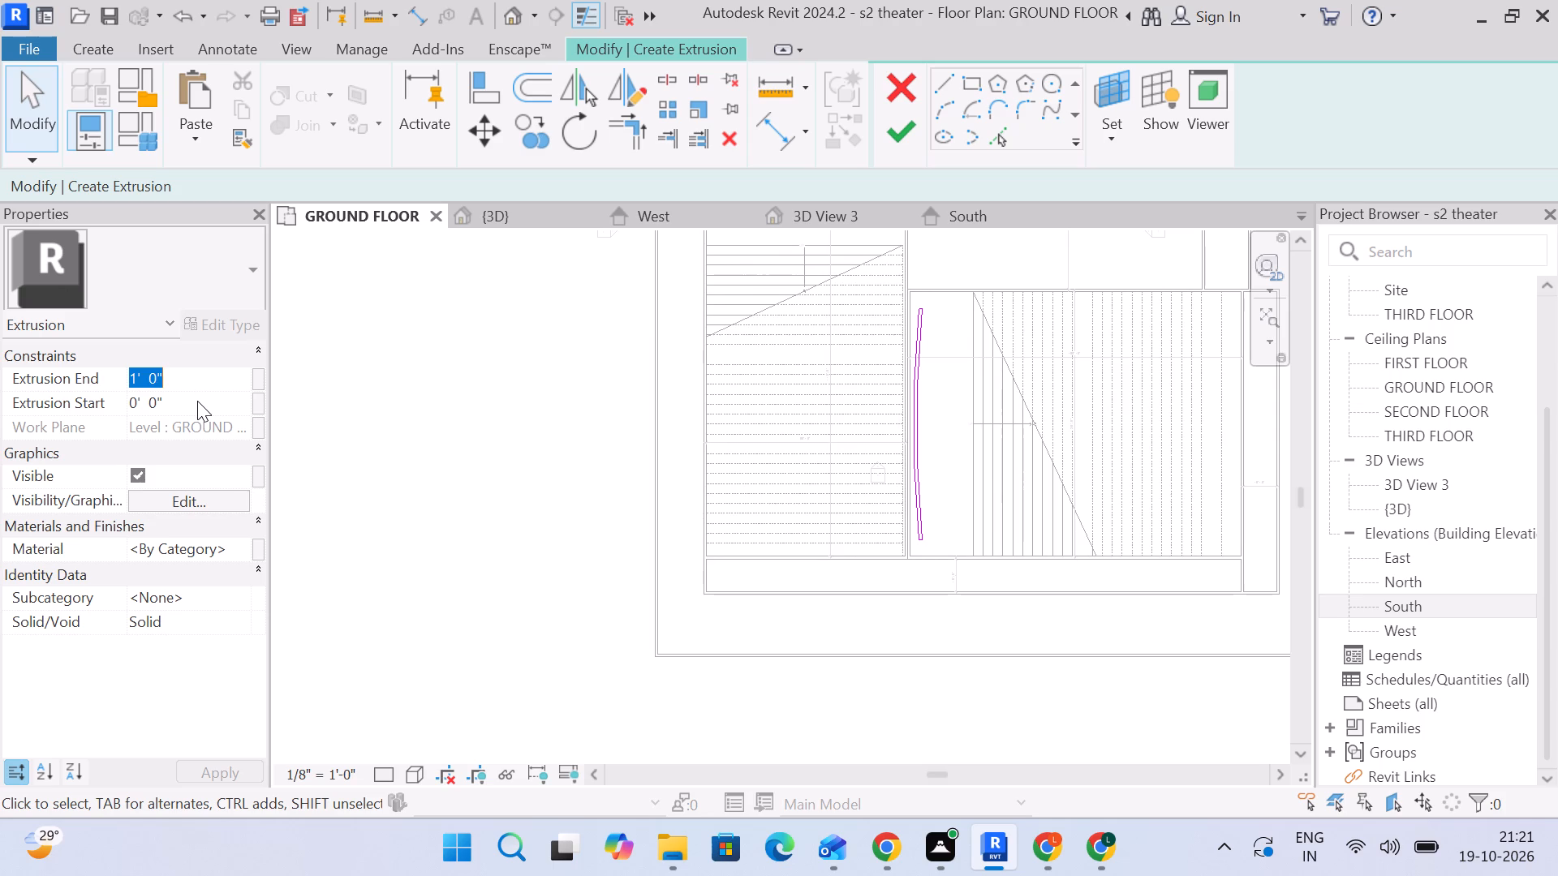
pyautogui.click(197, 401)
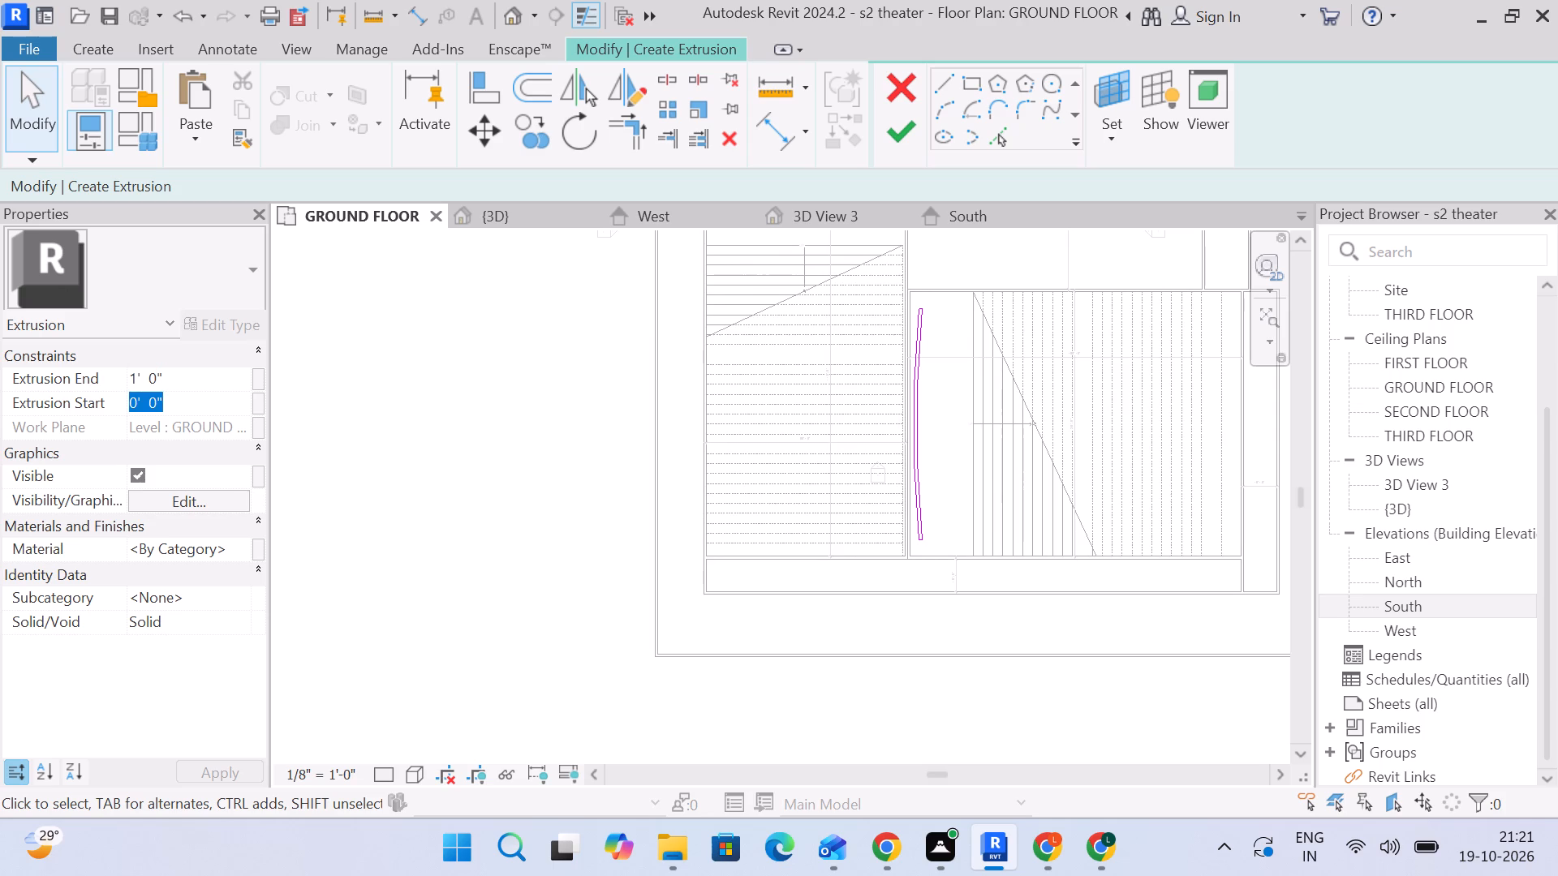
pyautogui.press('6')
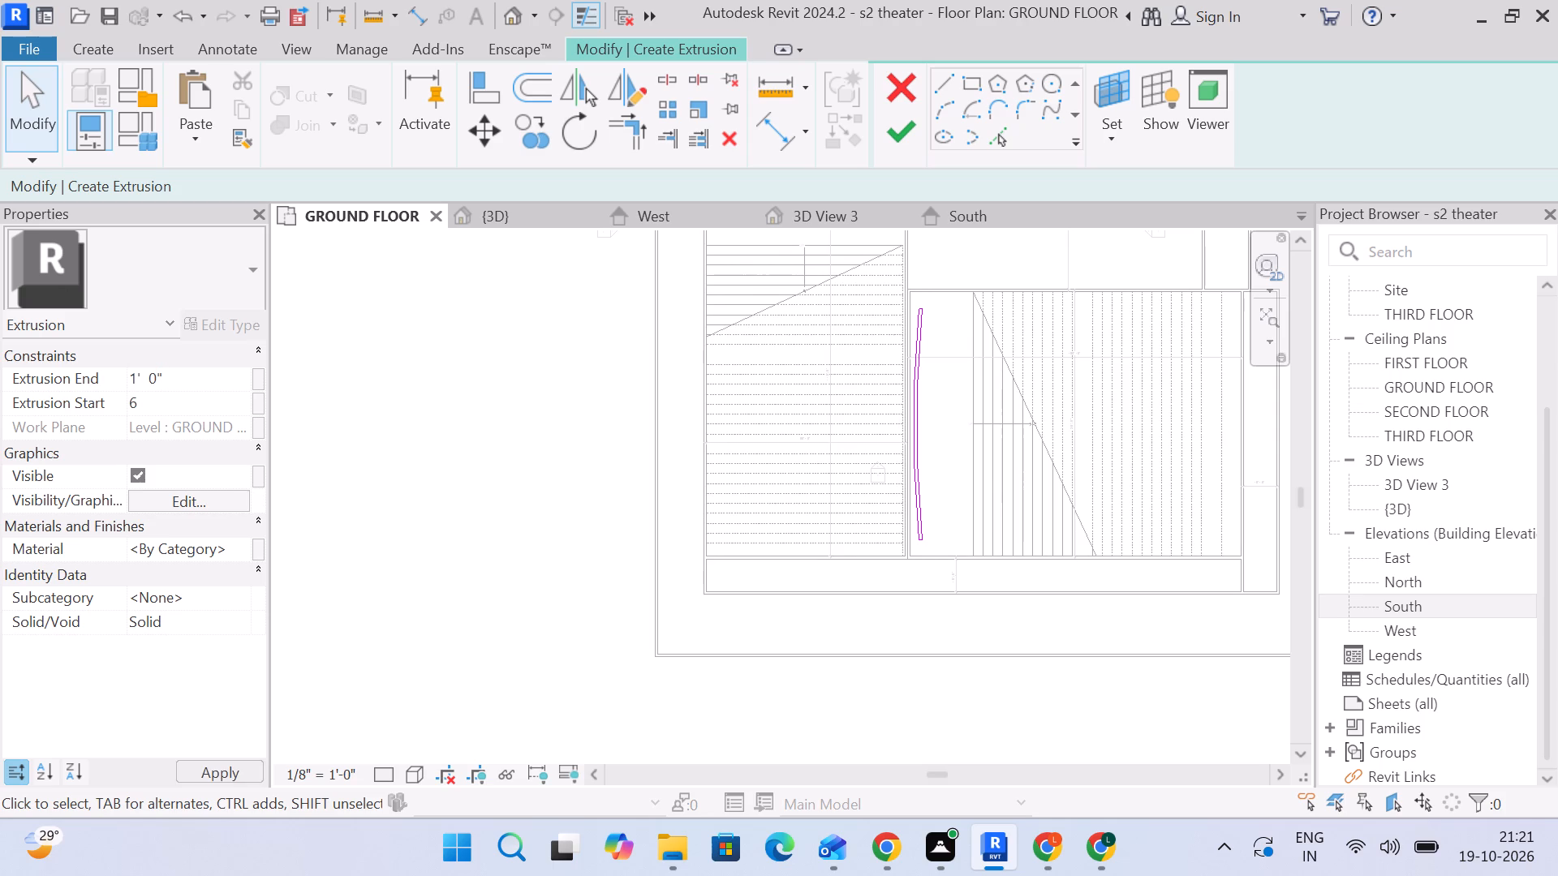
pyautogui.press('Return')
pyautogui.click(197, 381)
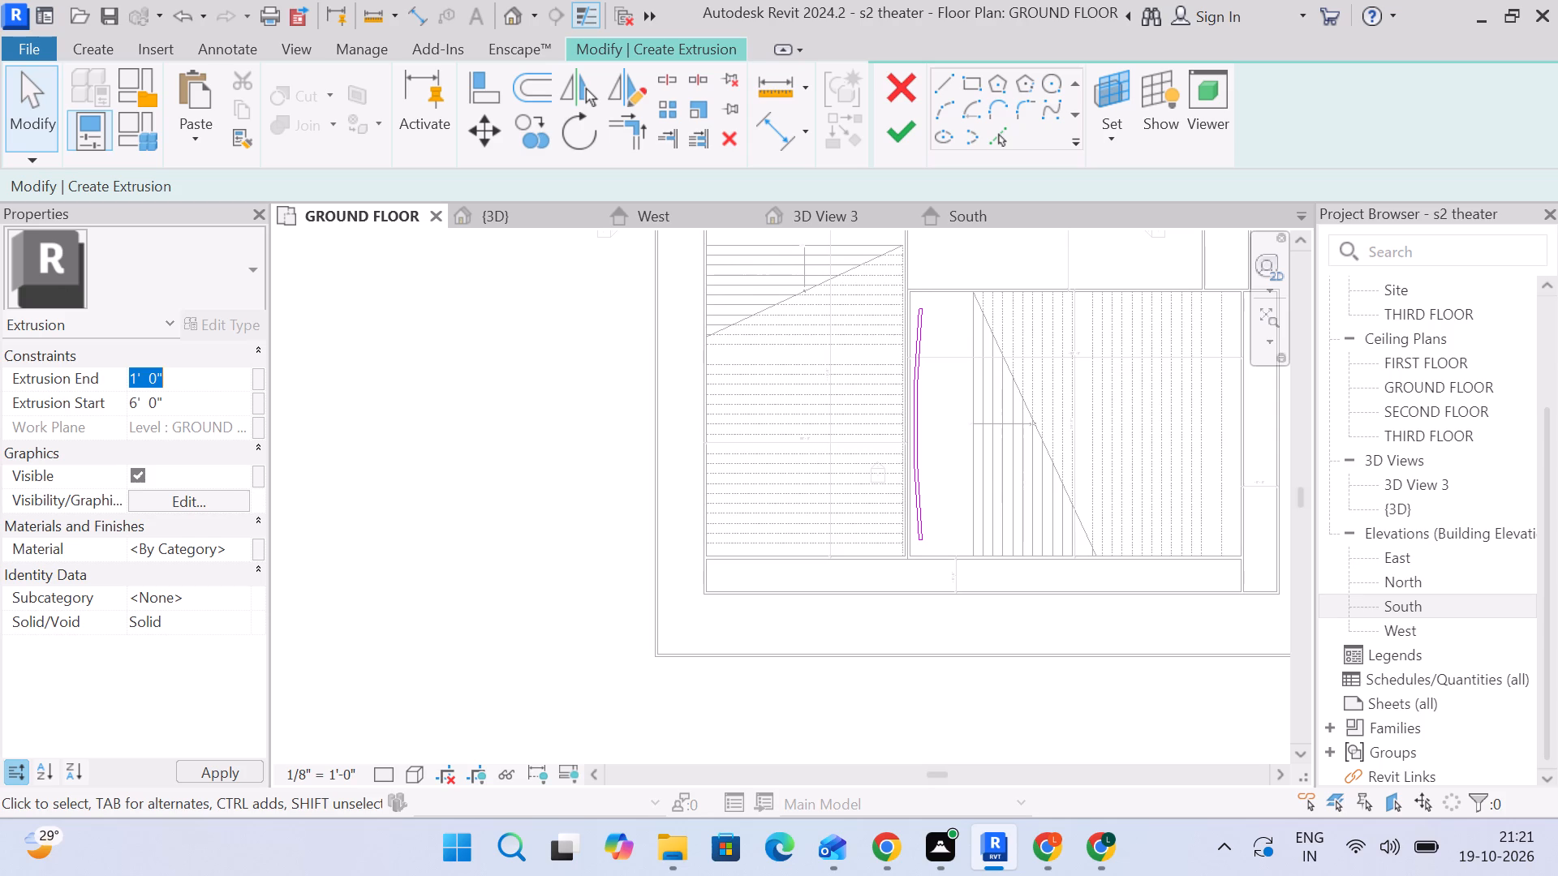
pyautogui.write('22')
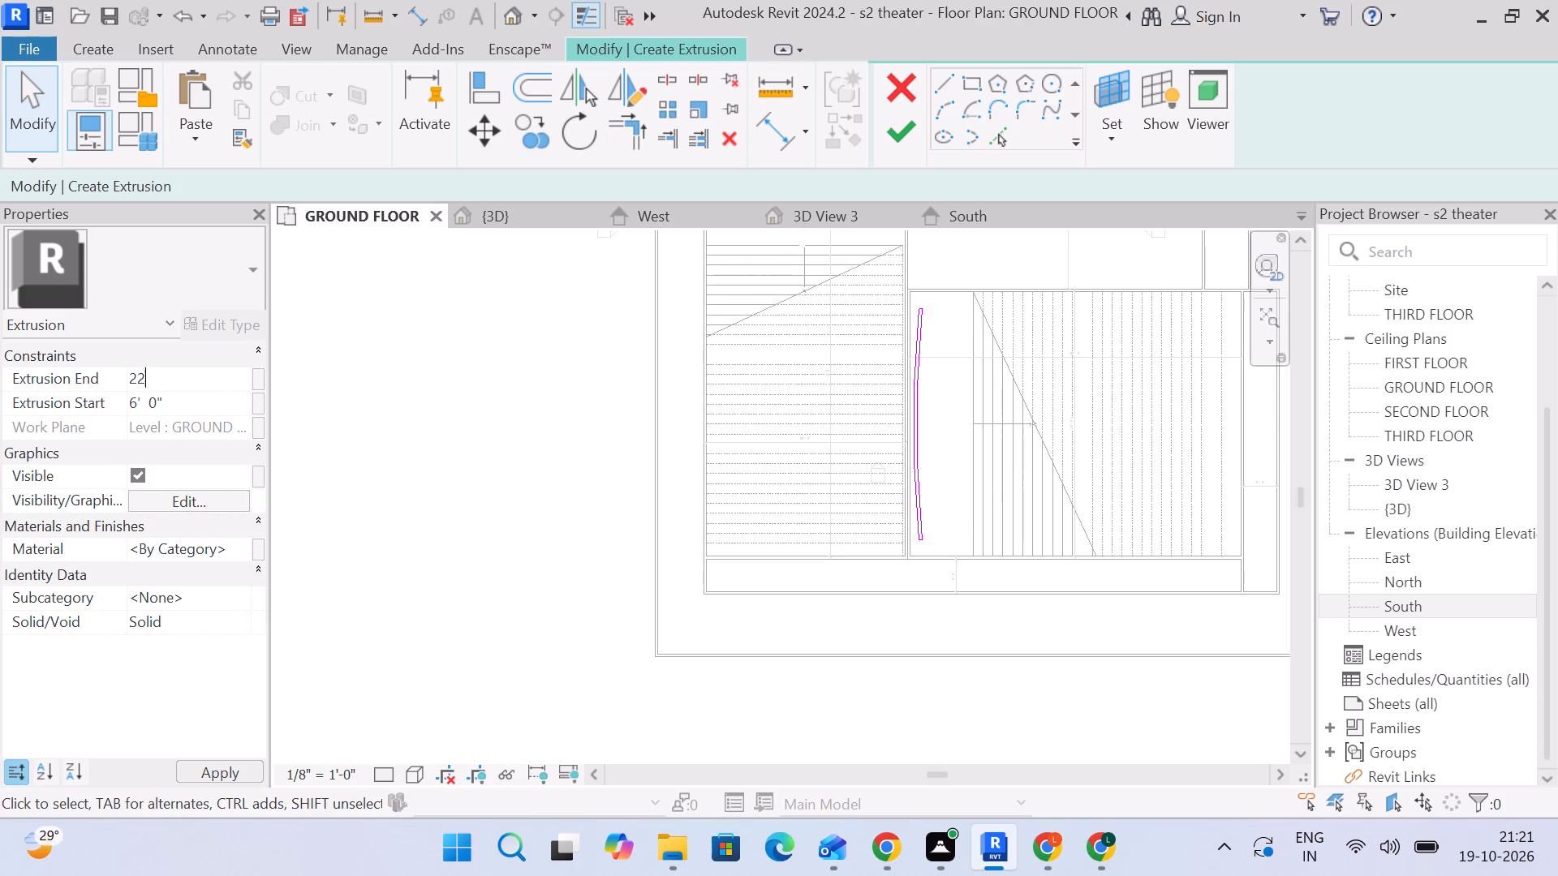
pyautogui.press('BackSpace')
pyautogui.press('5')
pyautogui.press('Return')
pyautogui.click(905, 140)
# Examine the extruded screen's height and position against the surrounding auditorium walls in the 3D view.
pyautogui.scroll(-4, 932, 422)
pyautogui.moveTo(932, 427); pyautogui.dragTo(551, 393, button='middle')
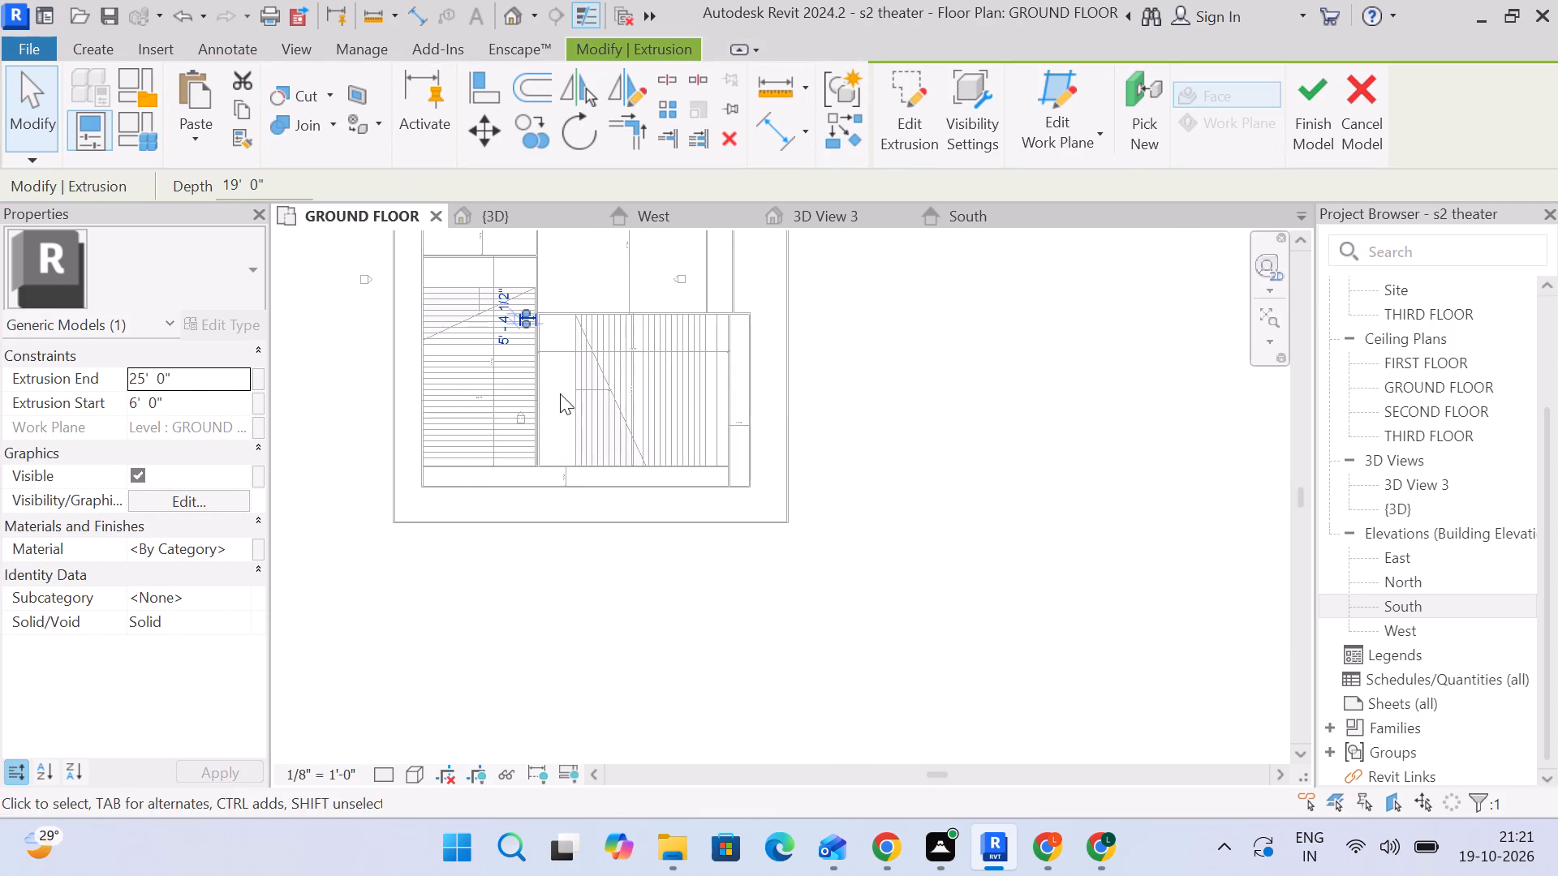
pyautogui.scroll(4, 560, 381)
pyautogui.scroll(4, 476, 390)
pyautogui.scroll(5, 566, 383)
pyautogui.scroll(-5, 566, 383)
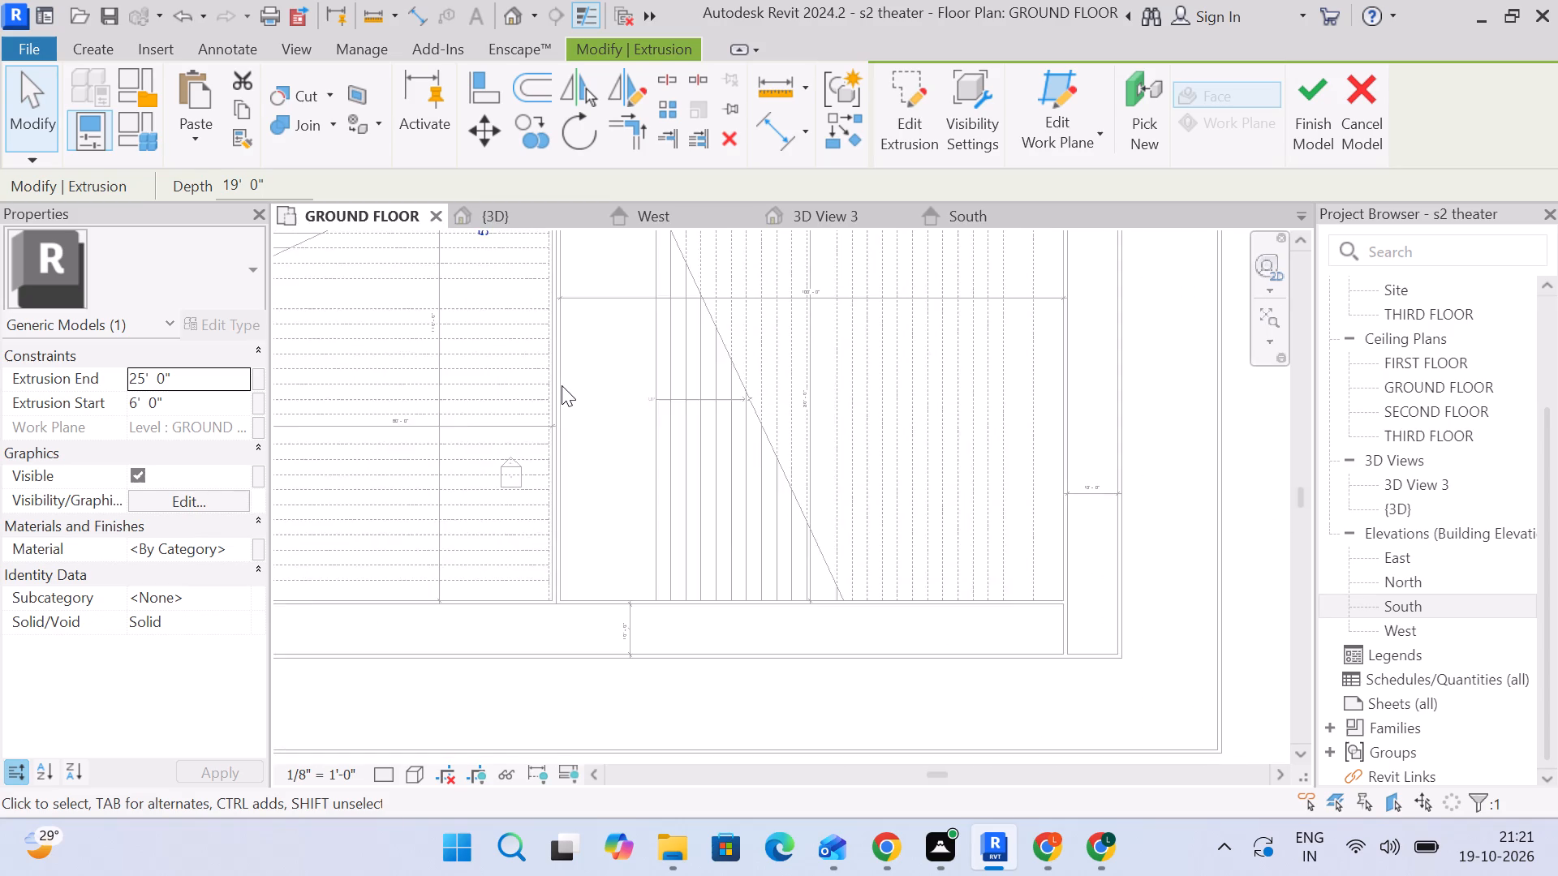
pyautogui.scroll(-6, 562, 385)
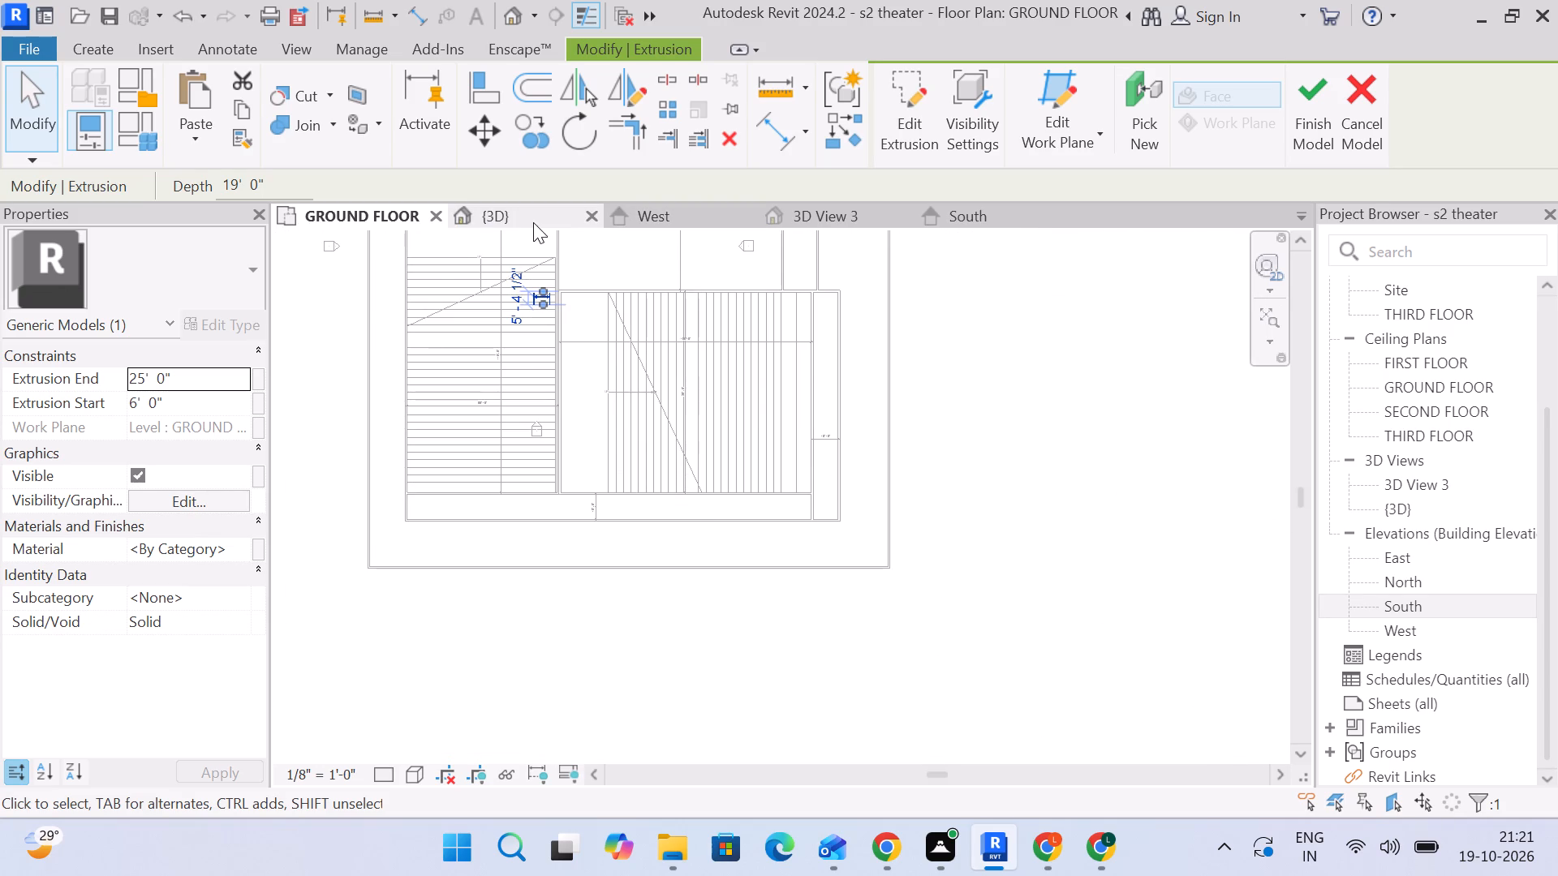
pyautogui.click(530, 222)
pyautogui.scroll(-5, 681, 444)
pyautogui.click(894, 575)
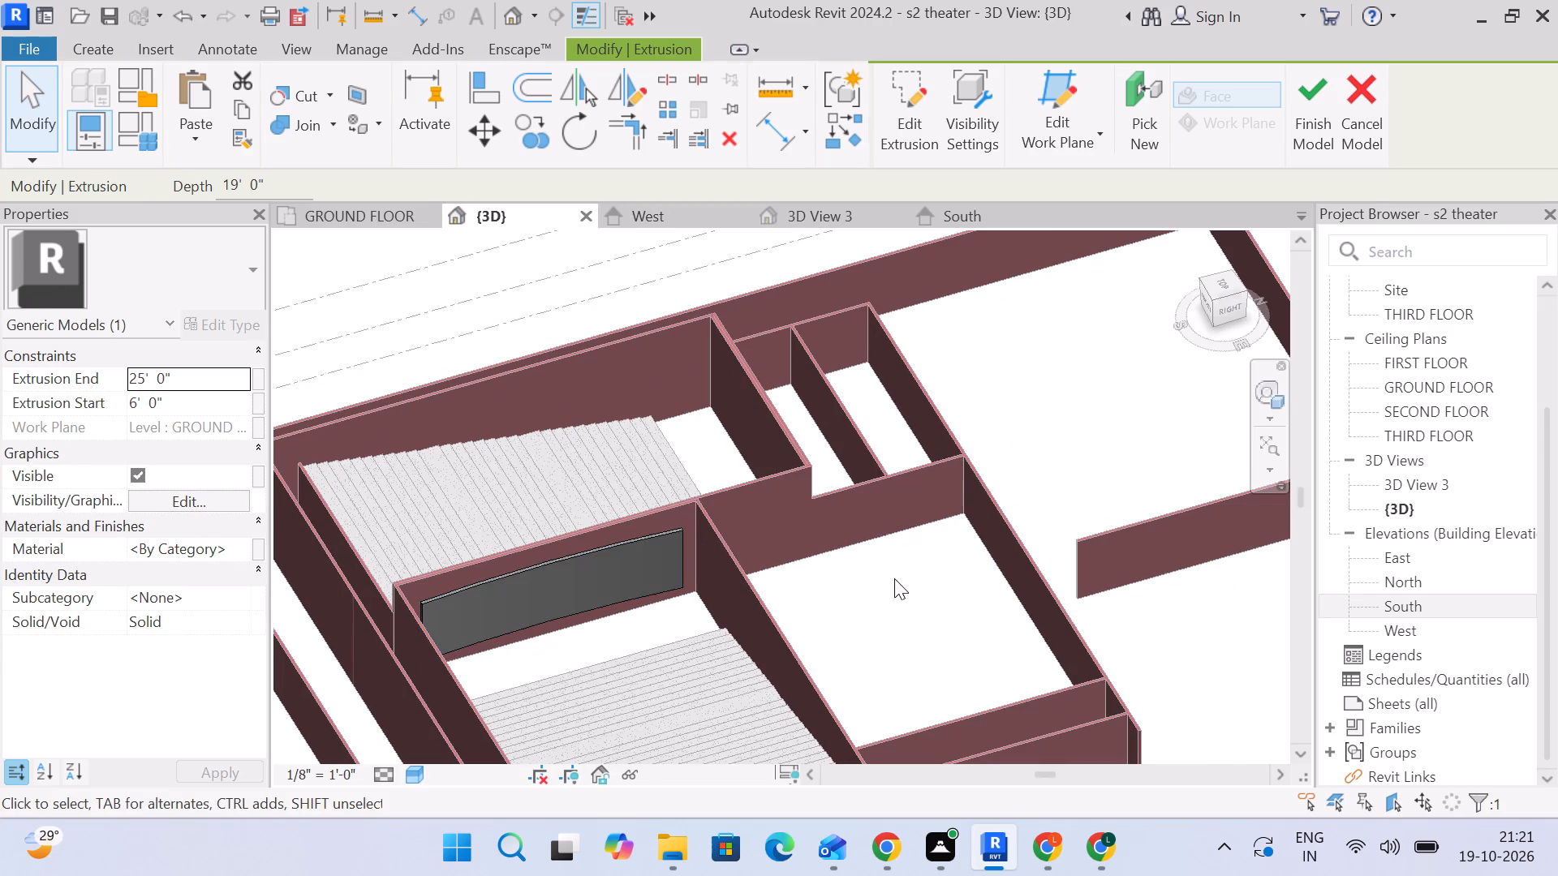
pyautogui.moveTo(855, 642); pyautogui.dragTo(791, 401, button='middle')
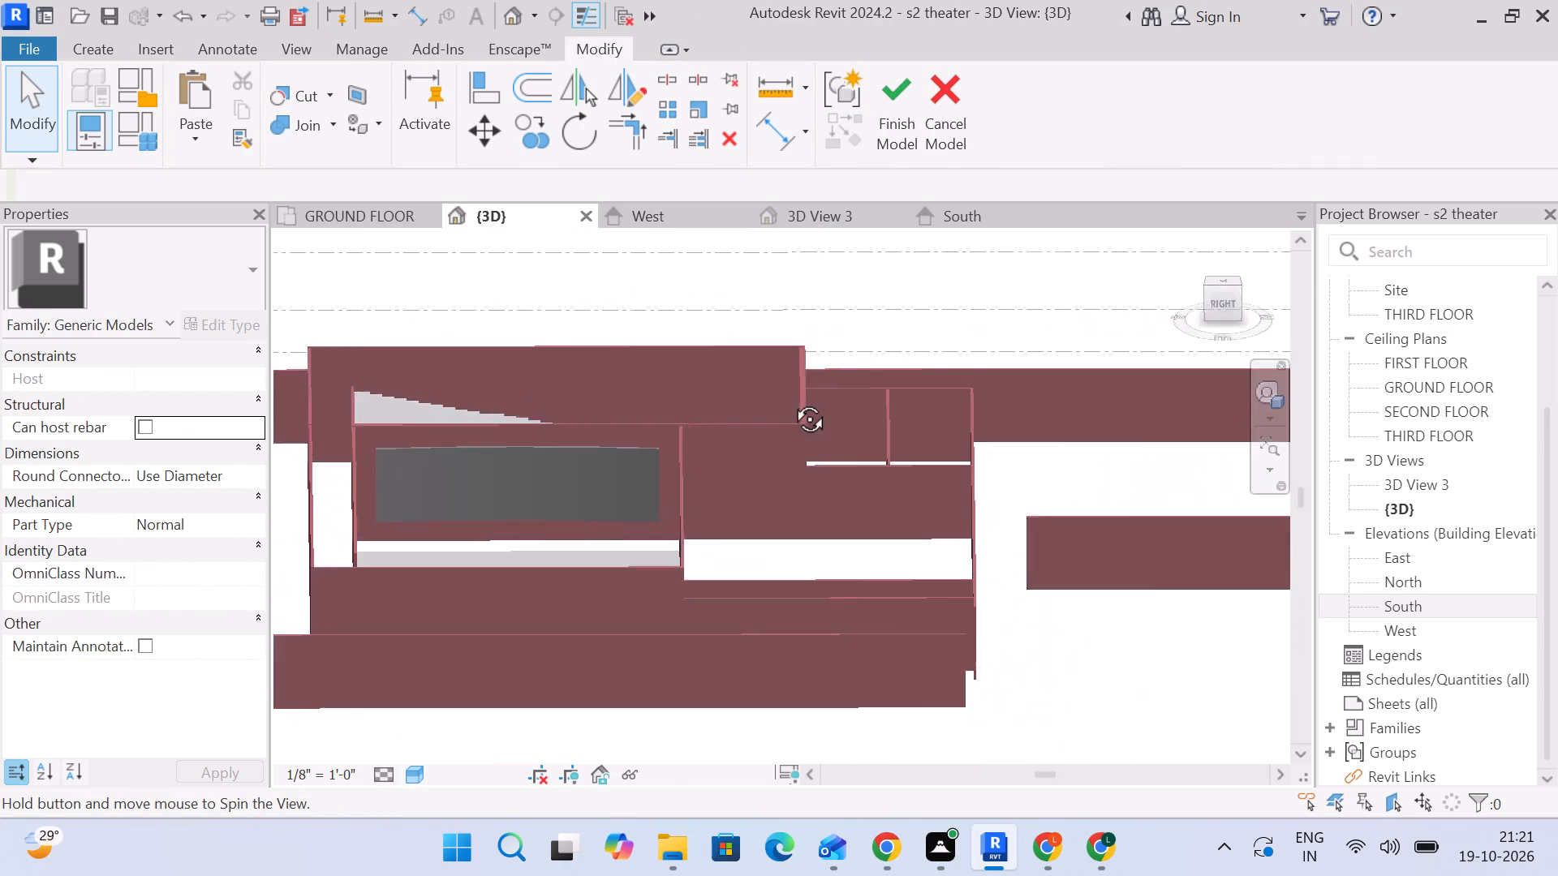
pyautogui.moveTo(791, 401); pyautogui.dragTo(927, 453, button='middle')
pyautogui.scroll(9, 445, 400)
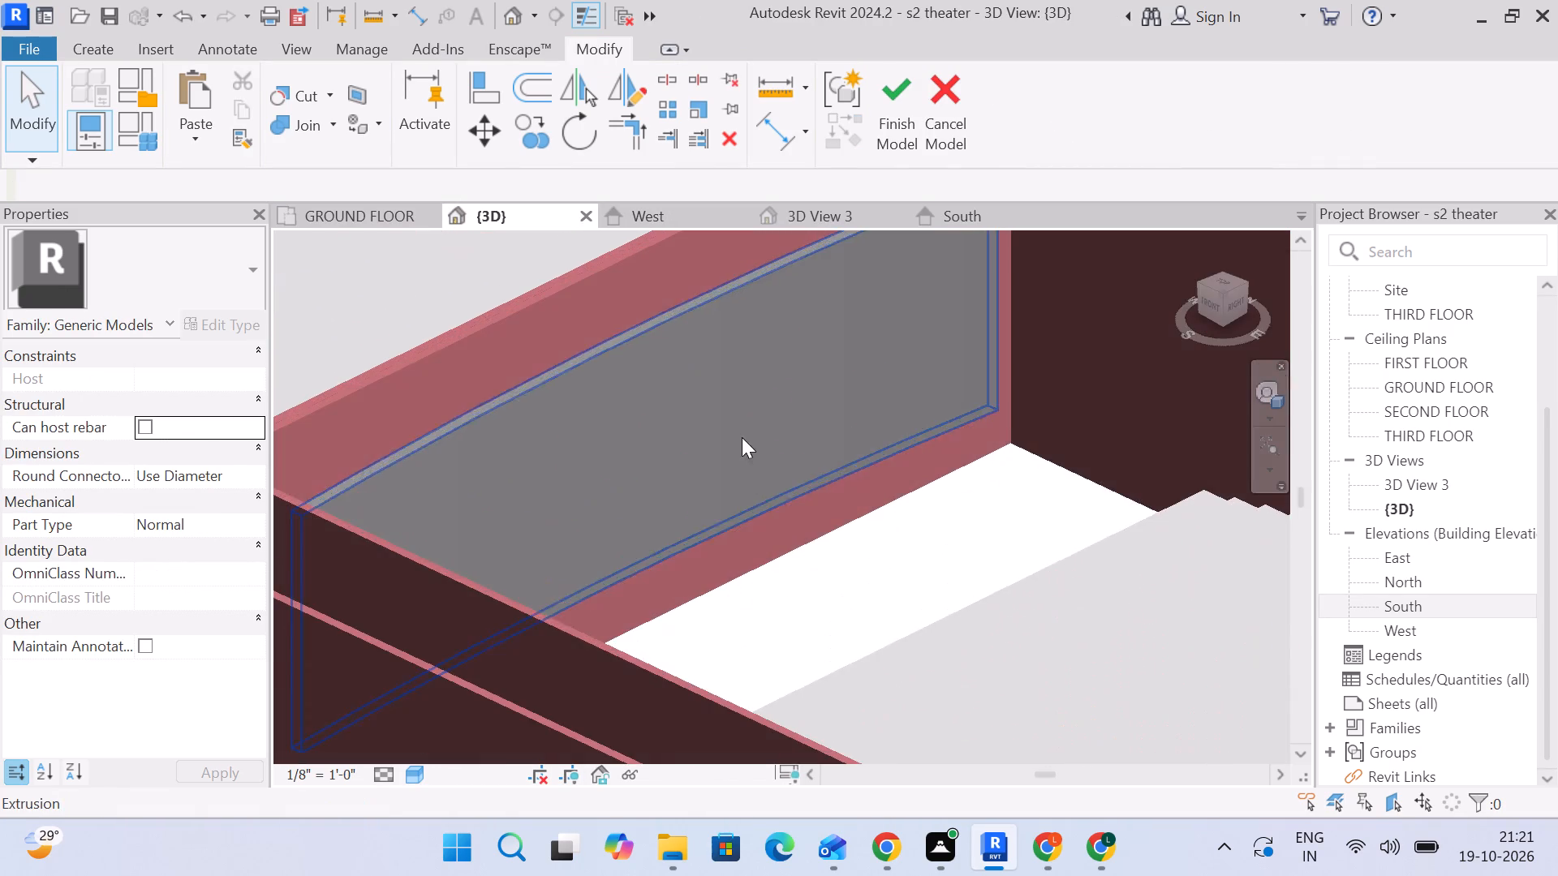
pyautogui.keyDown('shift'); pyautogui.moveTo(863, 547); pyautogui.dragTo(768, 453, button='middle'); pyautogui.keyUp('shift')
pyautogui.scroll(1, 767, 457)
pyautogui.scroll(-5, 783, 500)
pyautogui.keyDown('shift'); pyautogui.moveTo(764, 568); pyautogui.dragTo(756, 580, button='middle'); pyautogui.keyUp('shift')
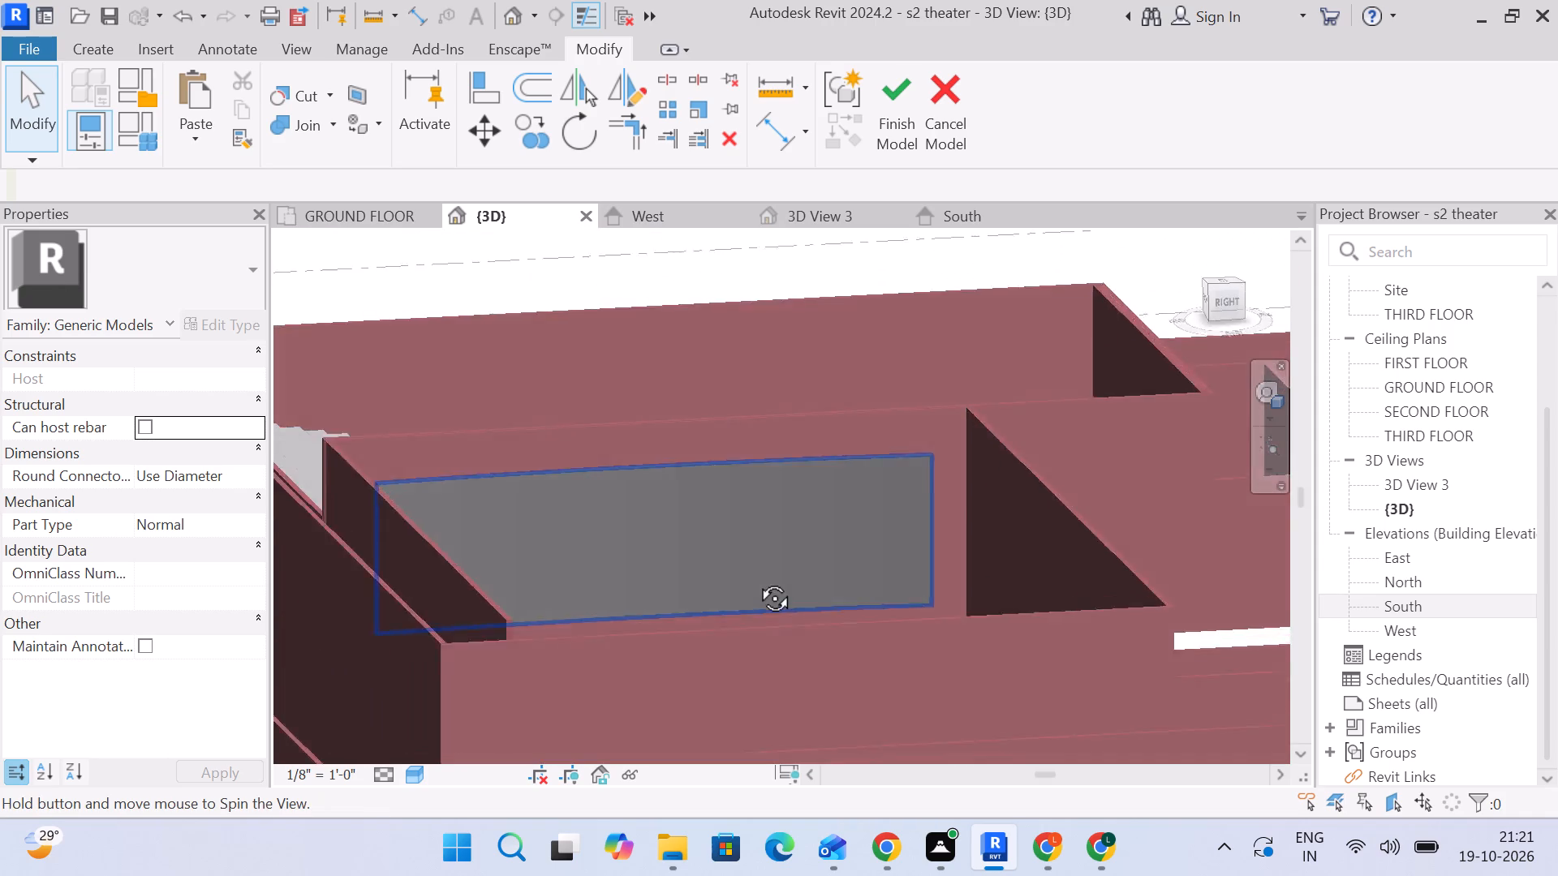
pyautogui.keyDown('shift'); pyautogui.moveTo(756, 580); pyautogui.dragTo(734, 600, button='middle'); pyautogui.keyUp('shift')
pyautogui.scroll(4, 626, 595)
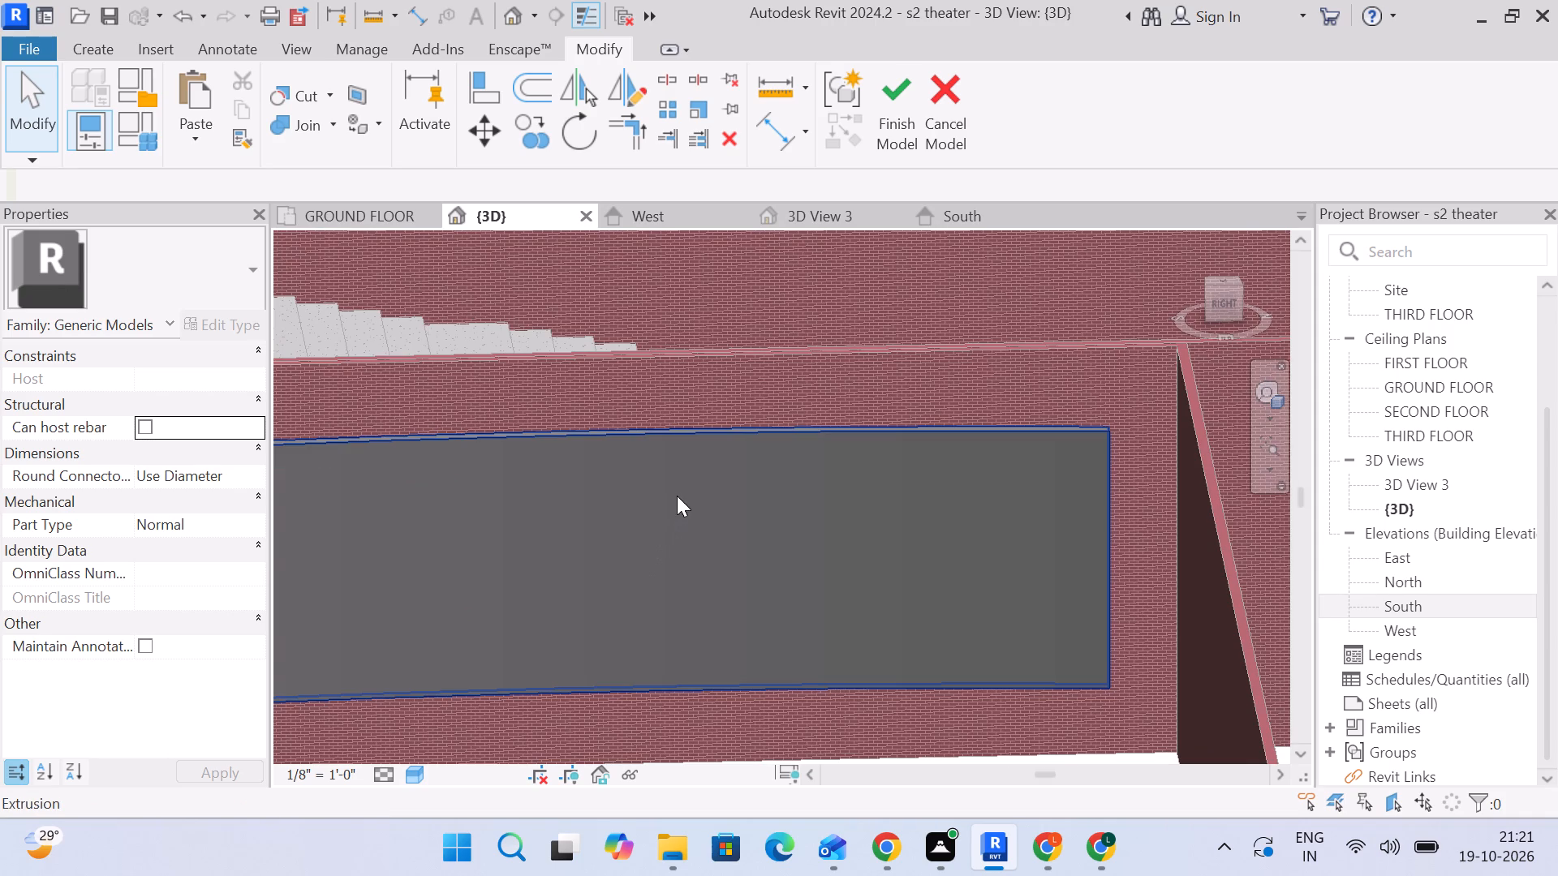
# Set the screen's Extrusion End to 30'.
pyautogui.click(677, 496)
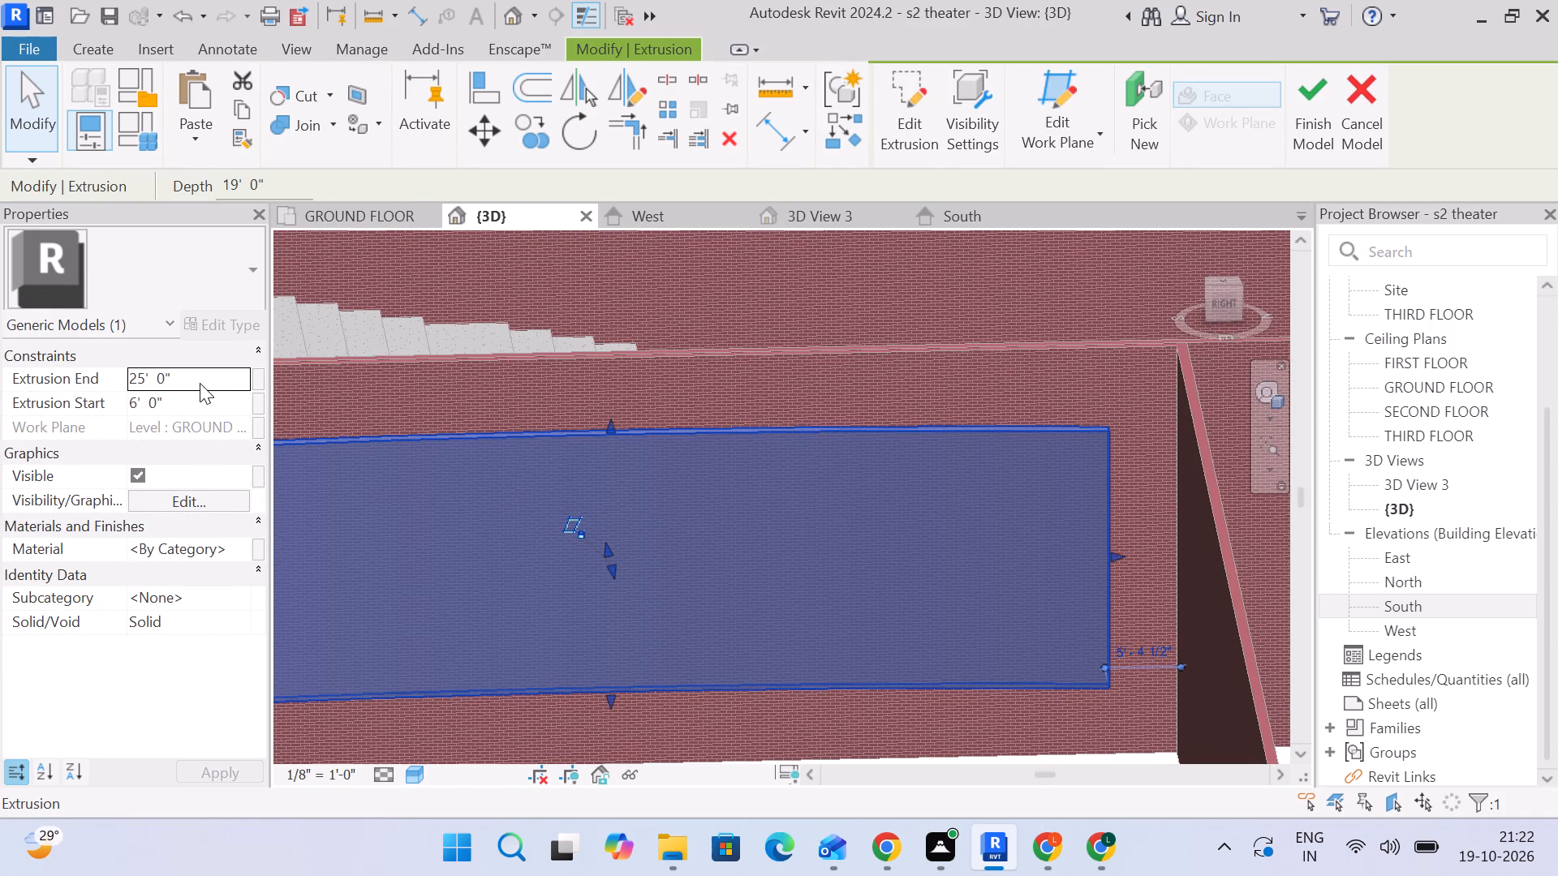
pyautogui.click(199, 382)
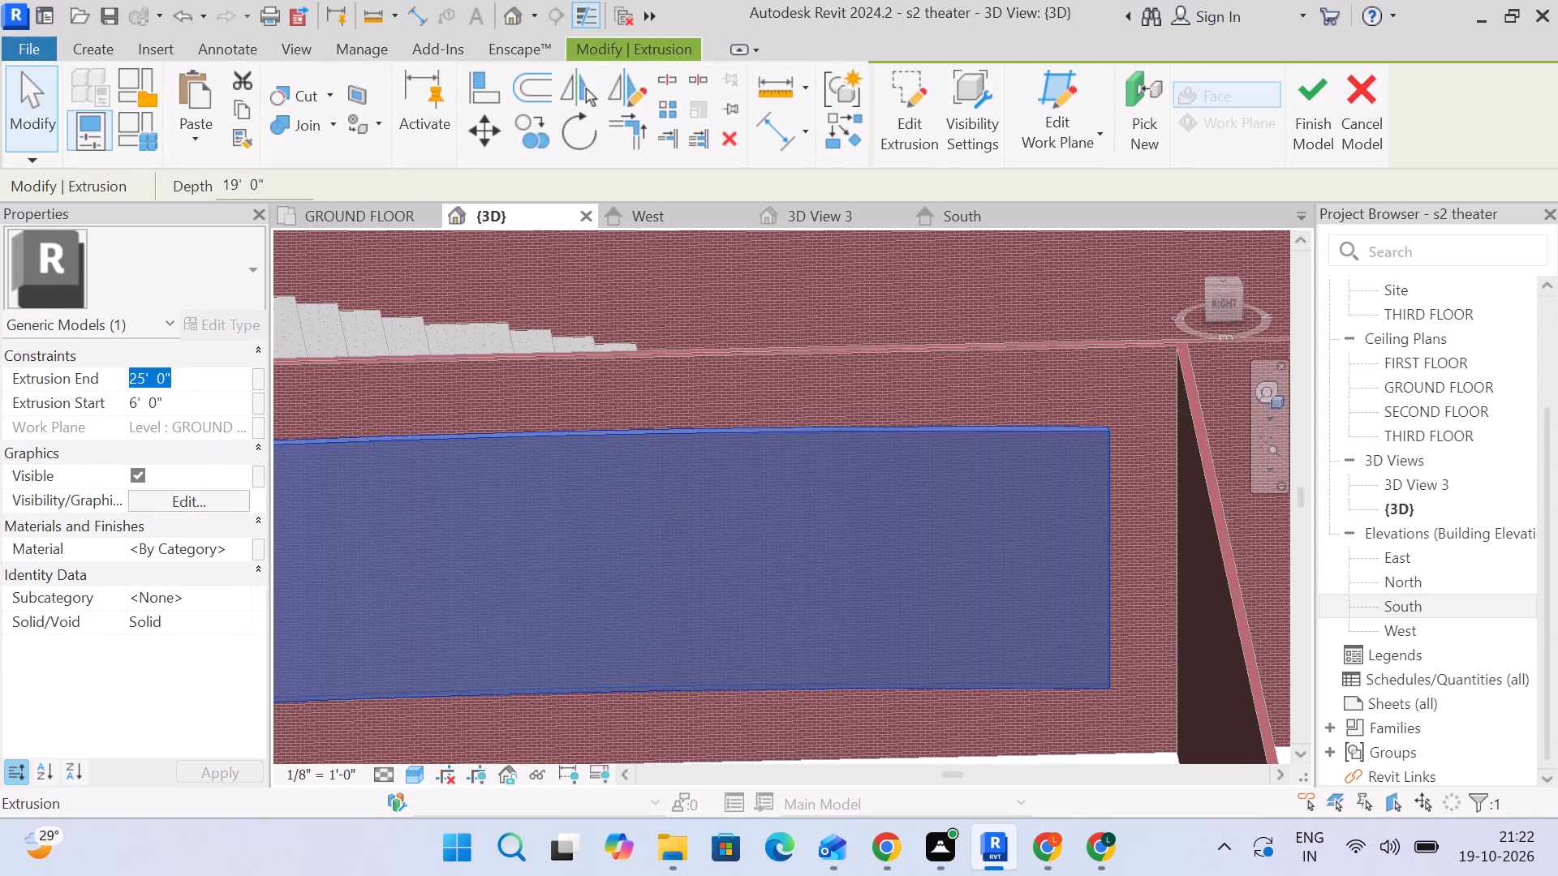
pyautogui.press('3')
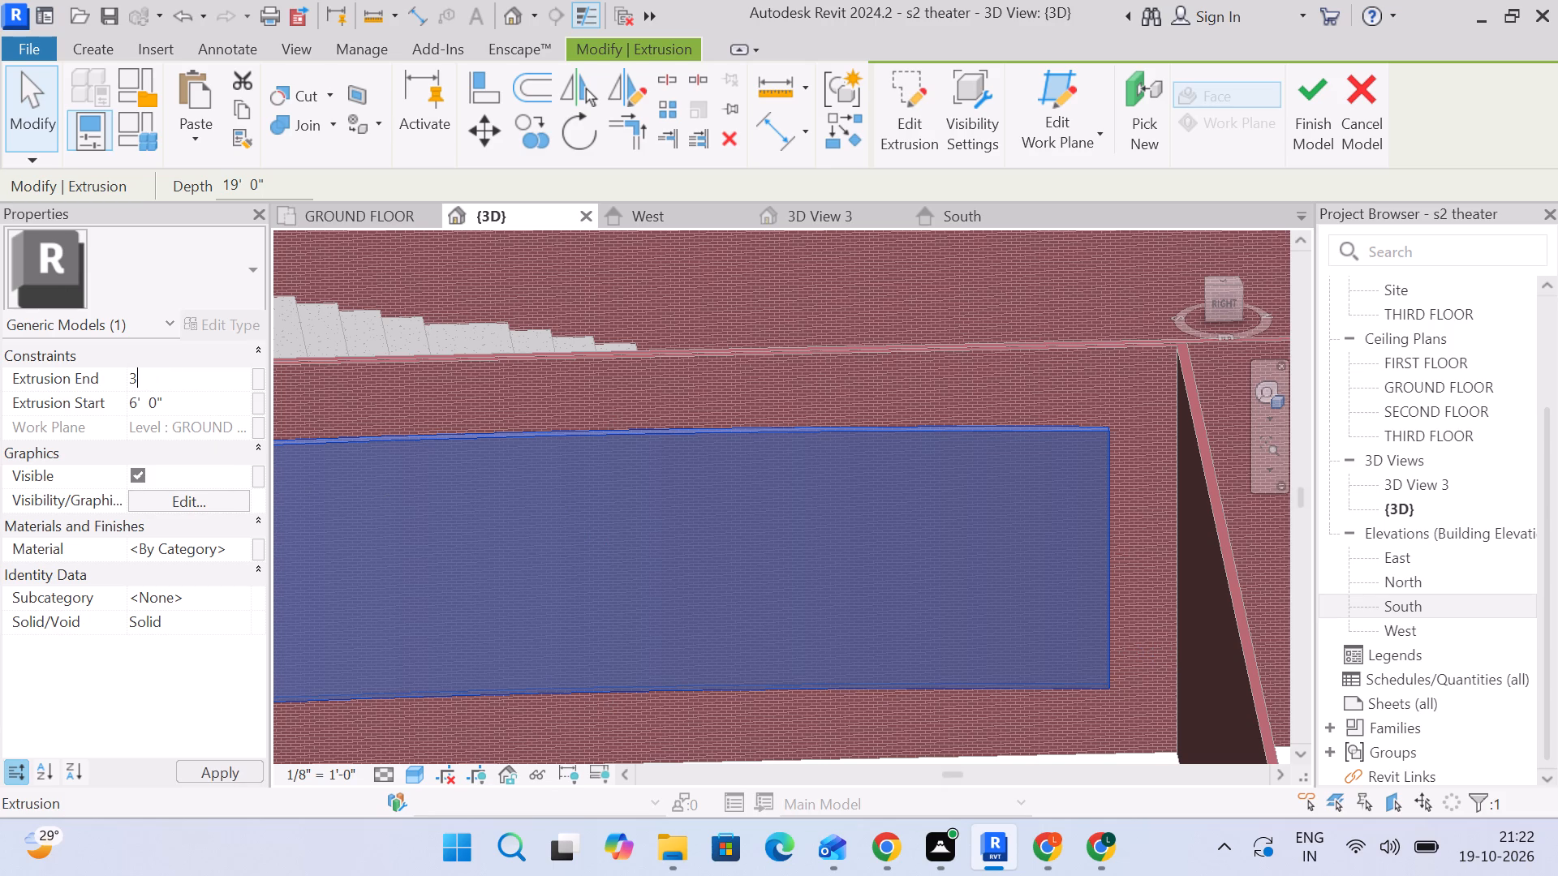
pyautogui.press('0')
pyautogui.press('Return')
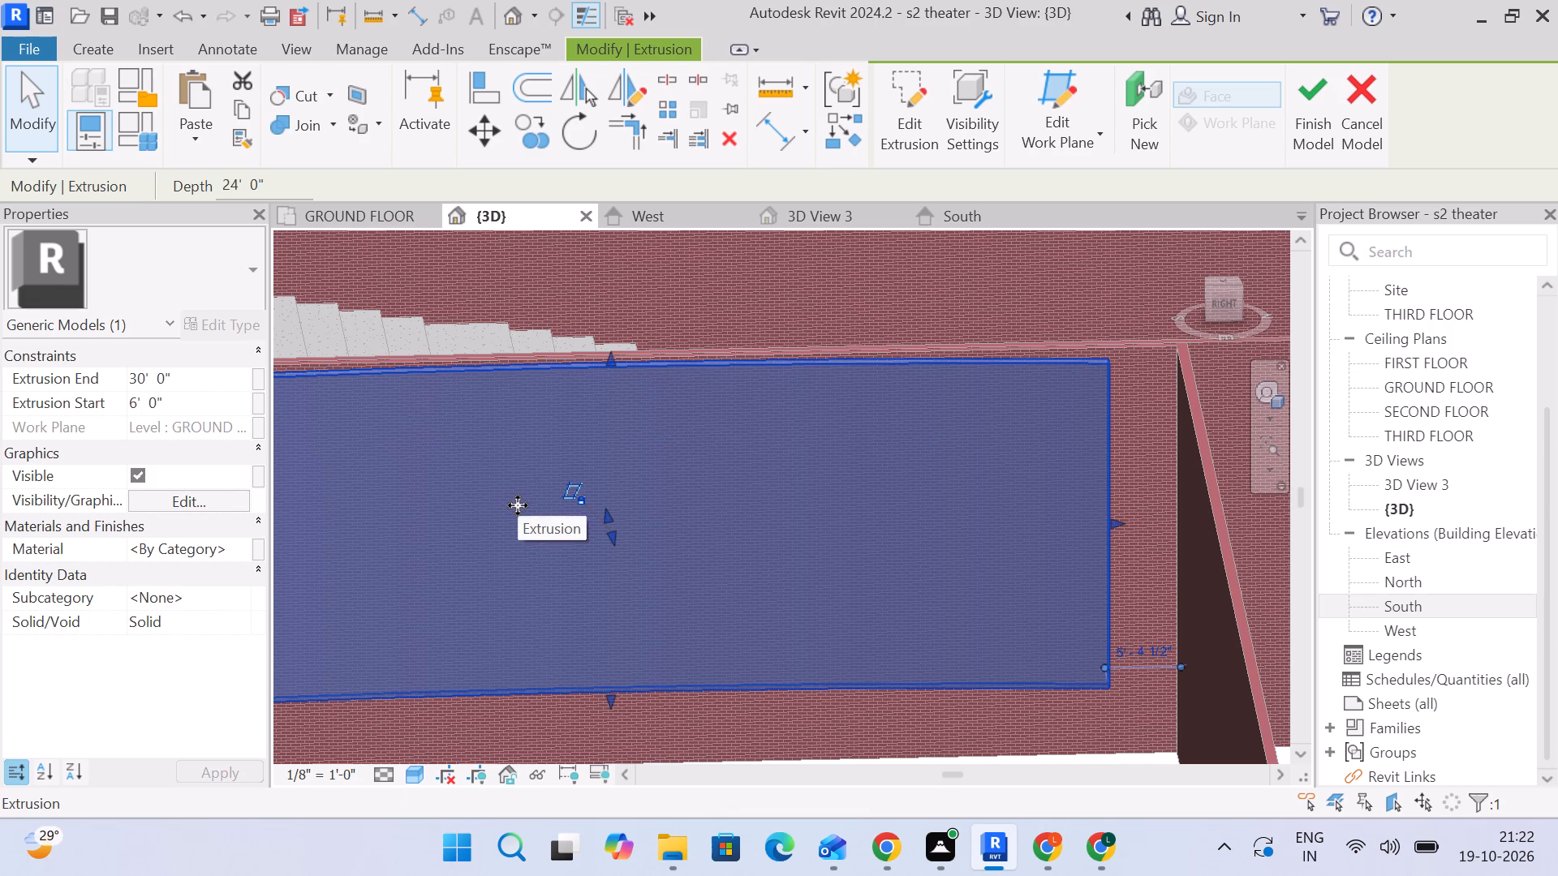
# Set the screen's Extrusion End to 25' and deselect the extrusion.
pyautogui.scroll(-5, 521, 509)
pyautogui.scroll(4, 524, 530)
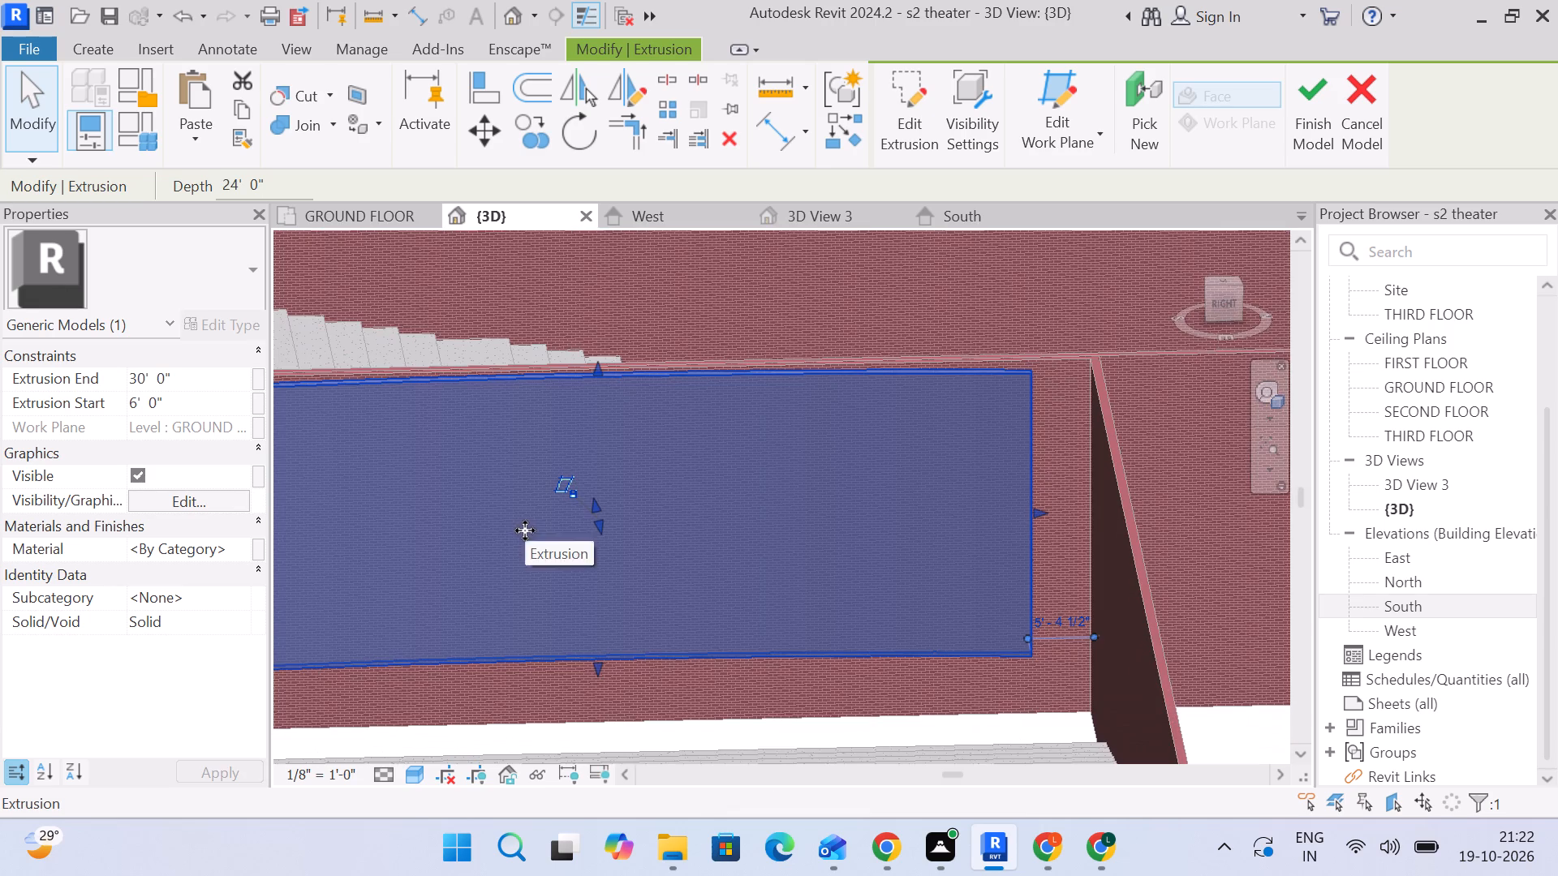
pyautogui.click(195, 384)
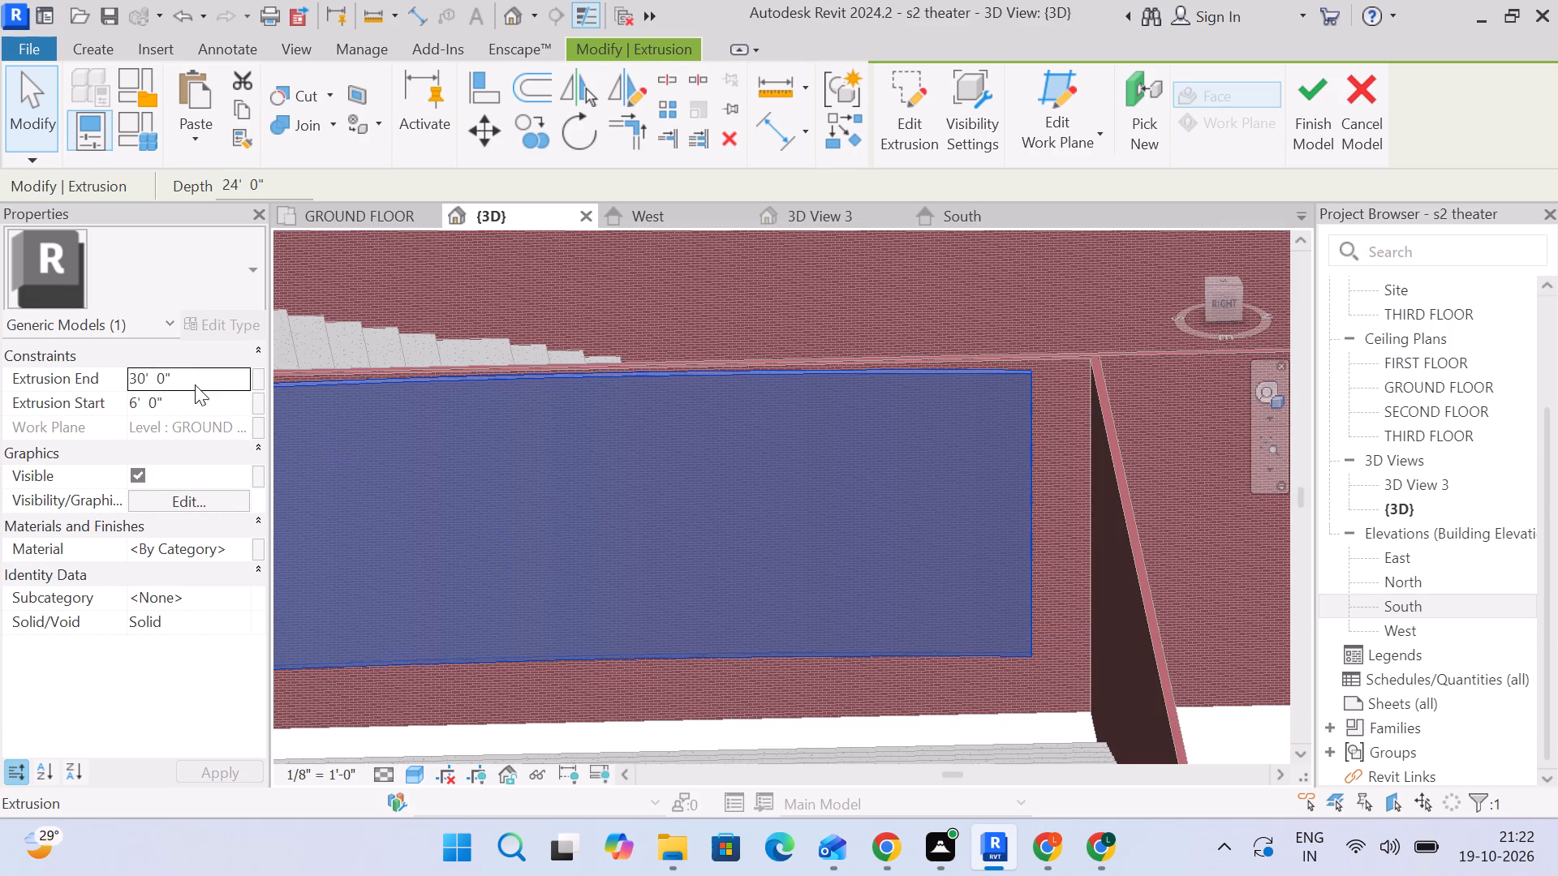
pyautogui.press('2')
pyautogui.press('5')
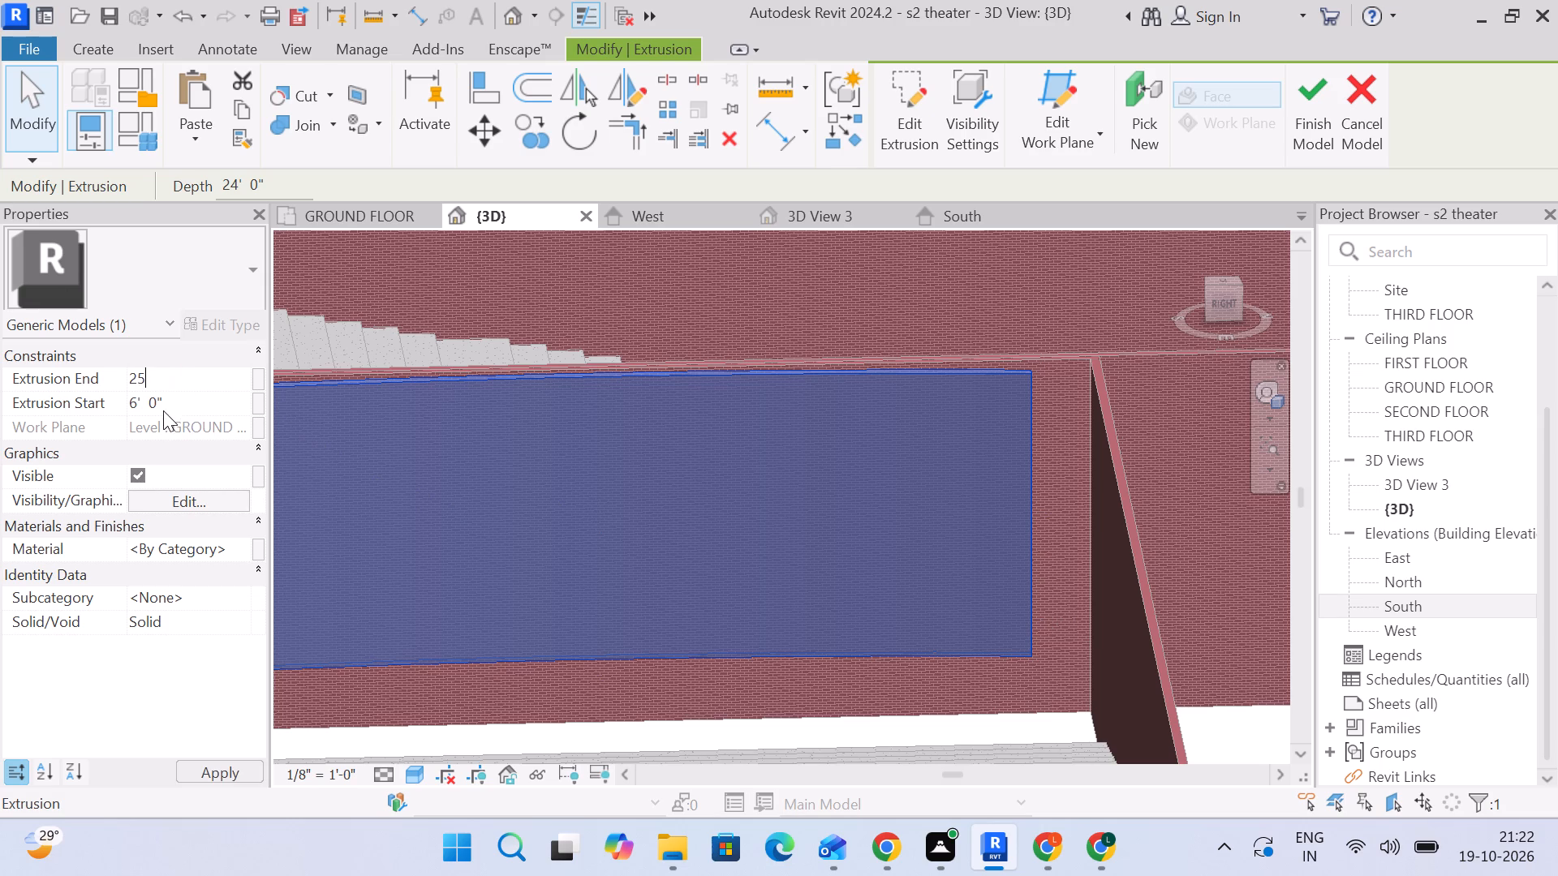
pyautogui.press("'")
pyautogui.press('Return')
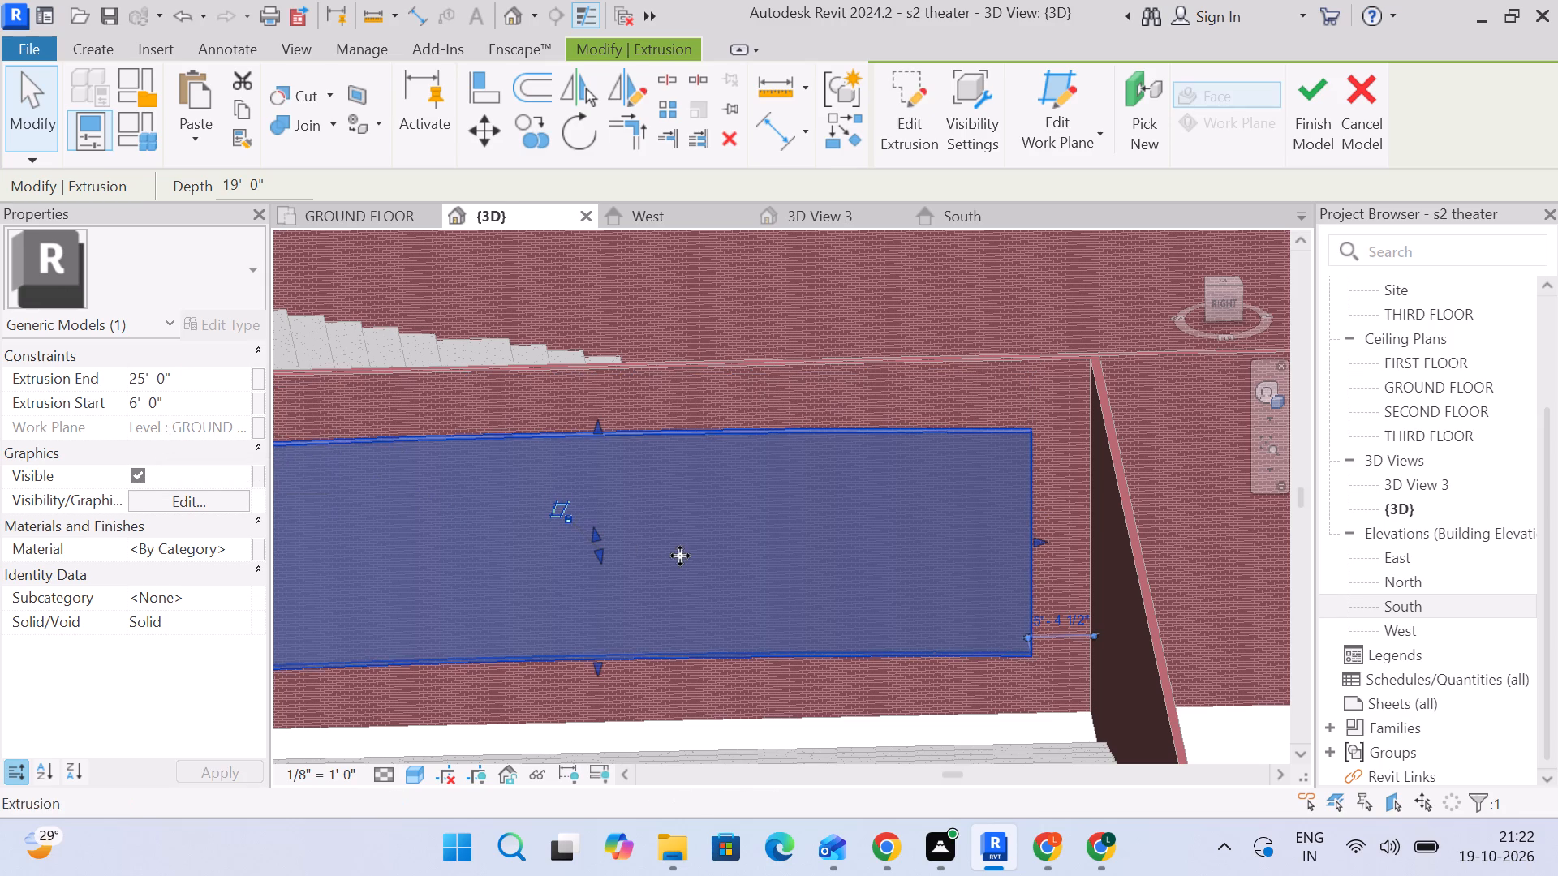
pyautogui.scroll(-4, 686, 552)
pyautogui.moveTo(682, 552); pyautogui.dragTo(731, 539, button='middle')
pyautogui.press('Escape')
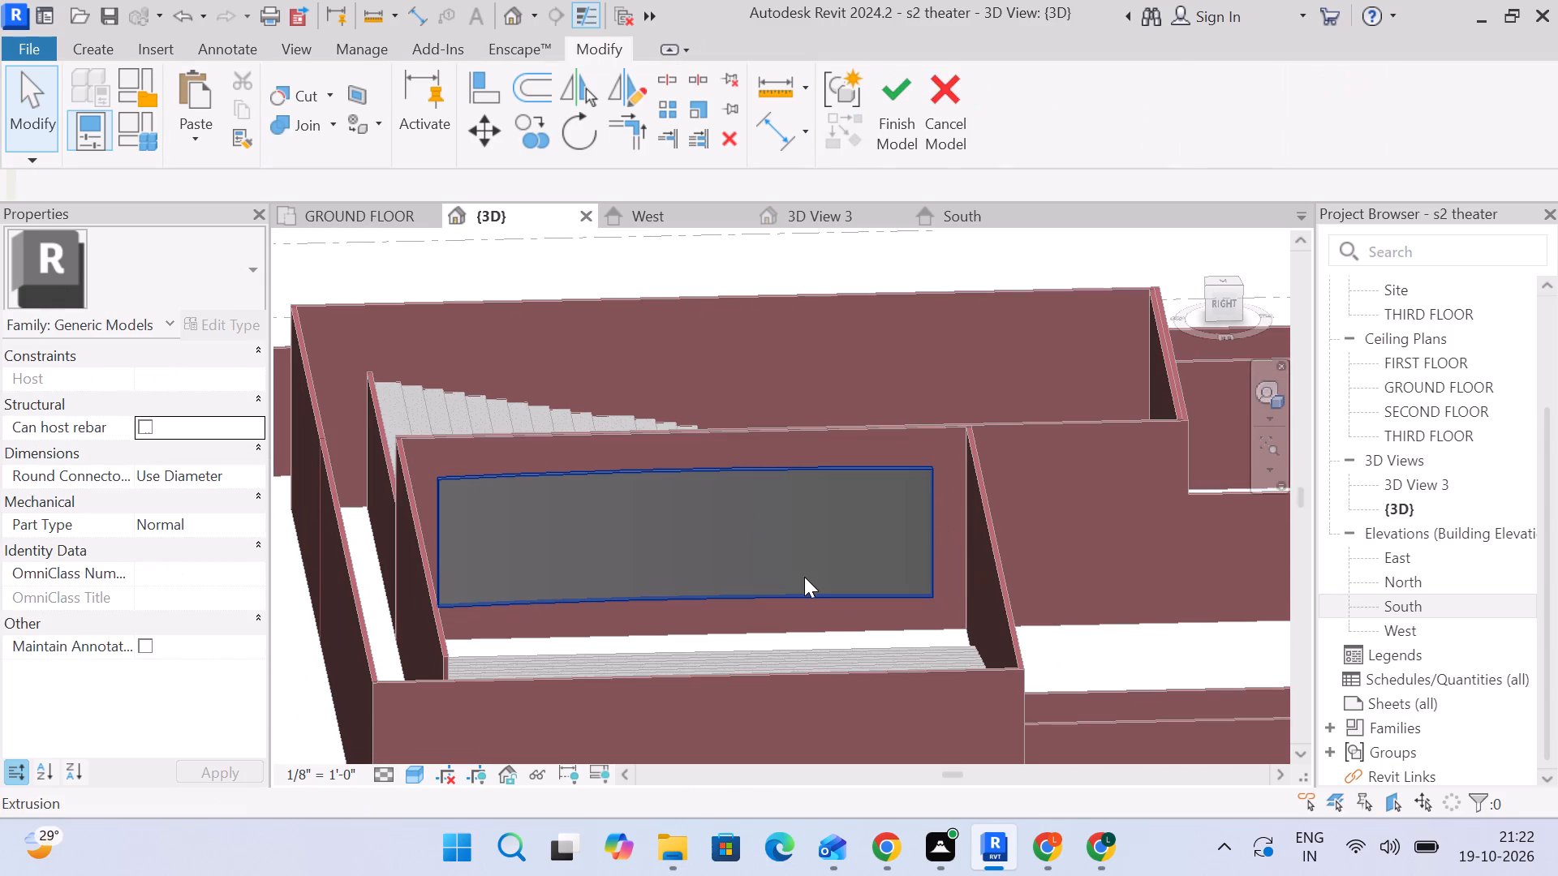
# Finish the in-place model of the cinema screen.
pyautogui.scroll(3, 768, 574)
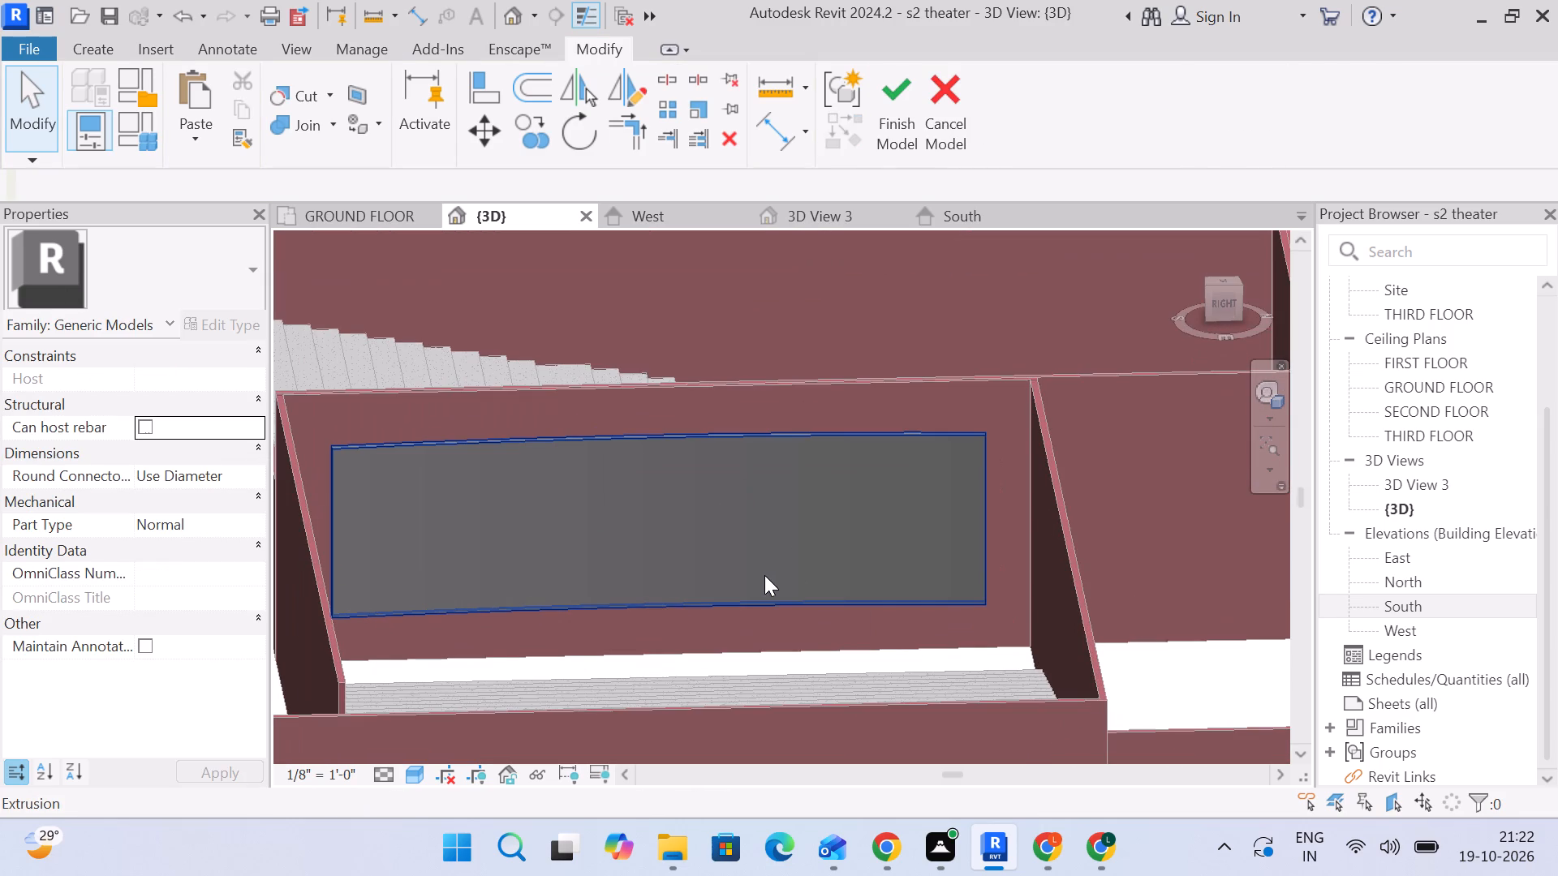
pyautogui.scroll(-2, 764, 576)
pyautogui.click(894, 102)
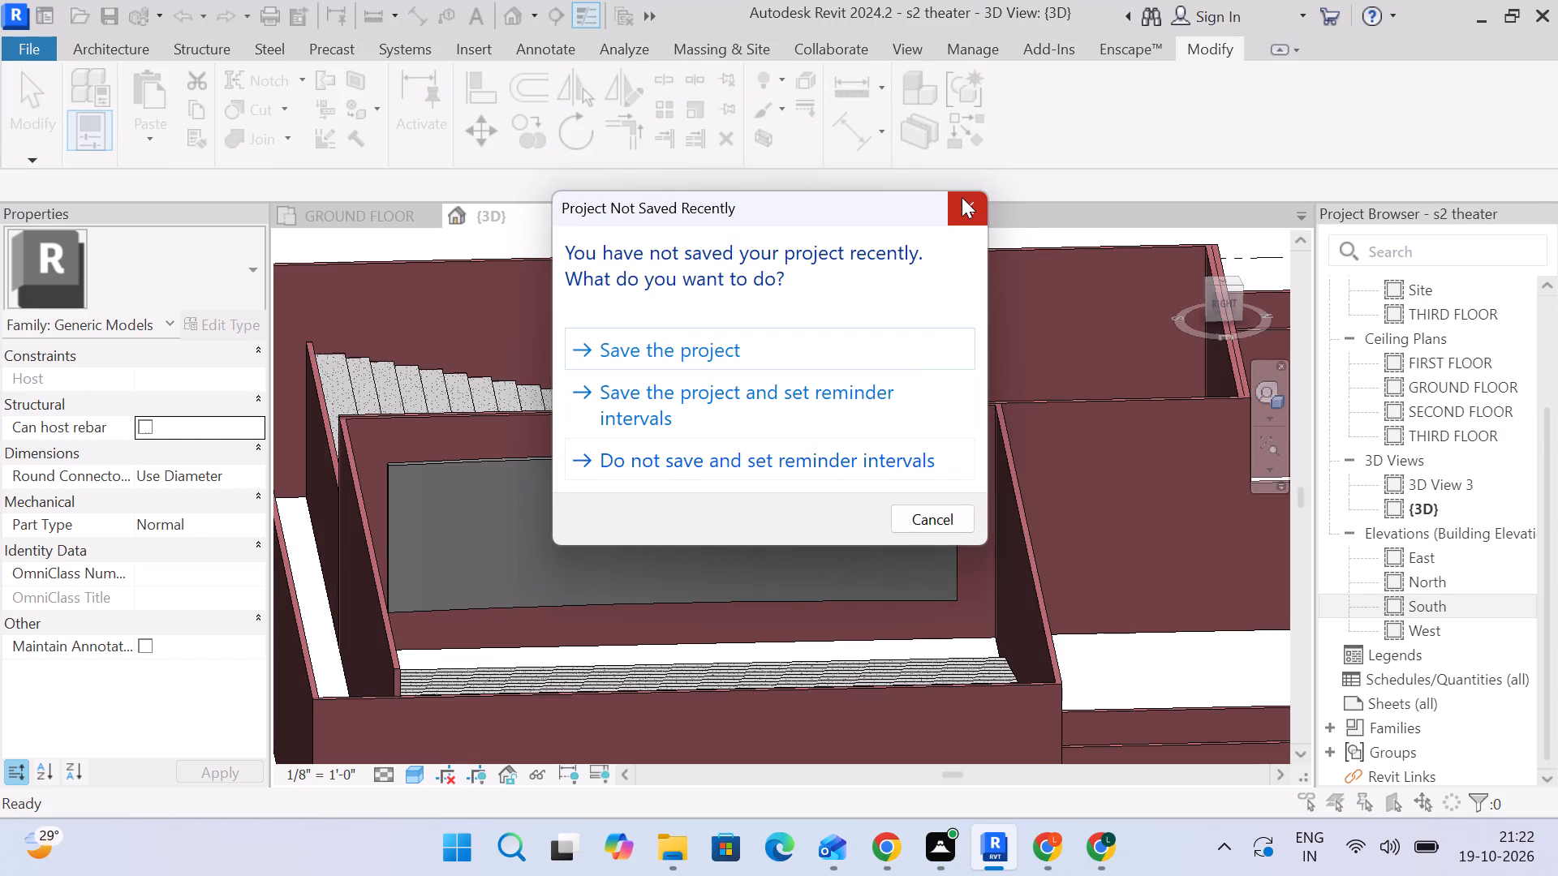
# Dismiss the save reminder and save the theater project.
pyautogui.click(962, 197)
pyautogui.hotkey('ctrl', 's')
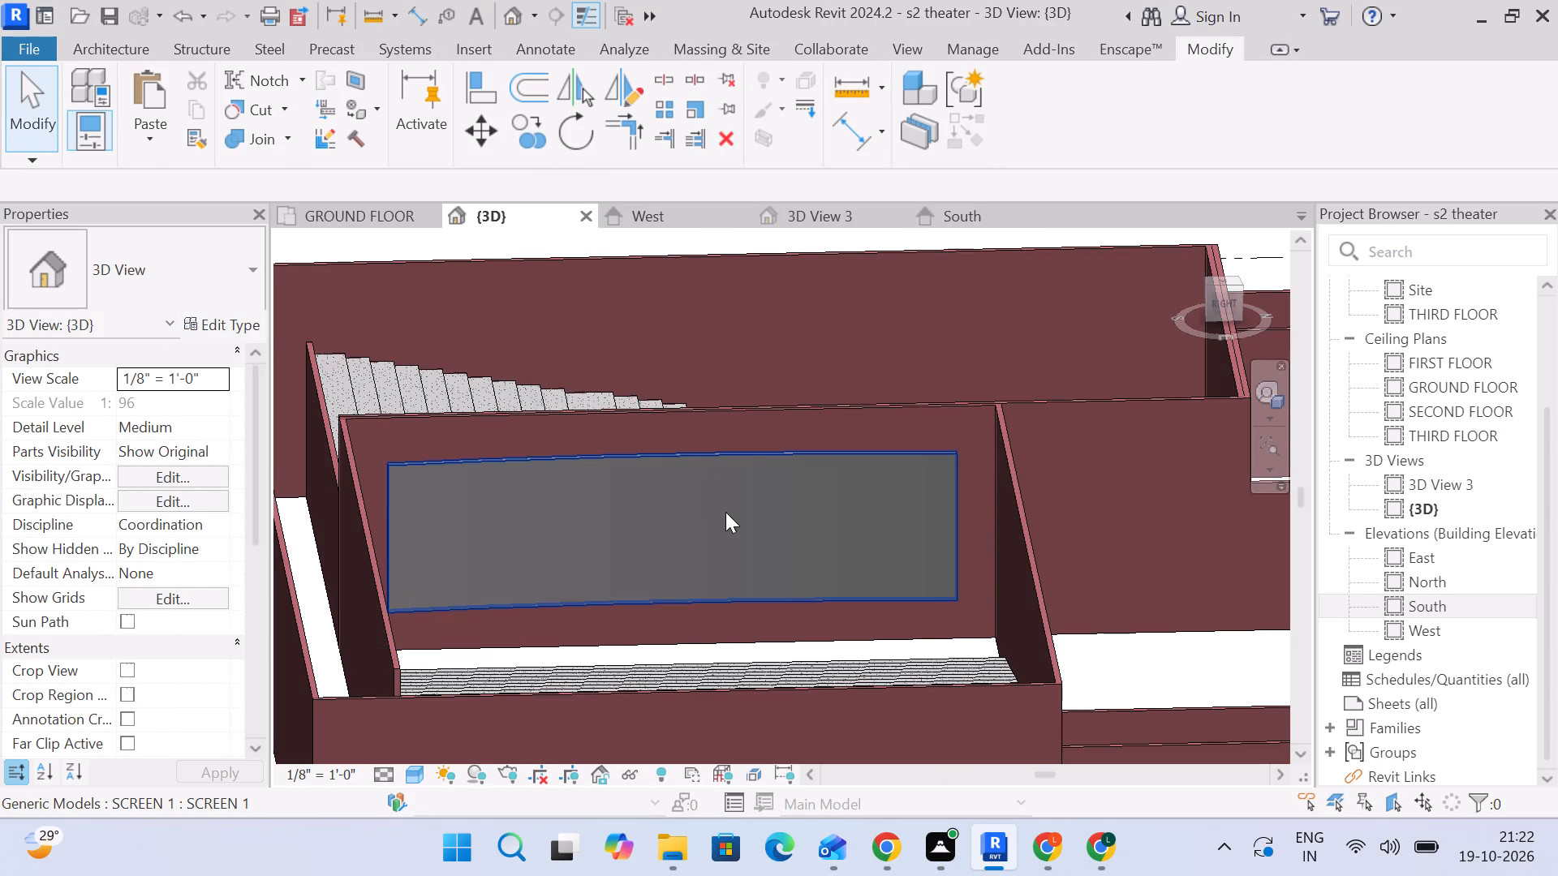
pyautogui.scroll(-3, 725, 512)
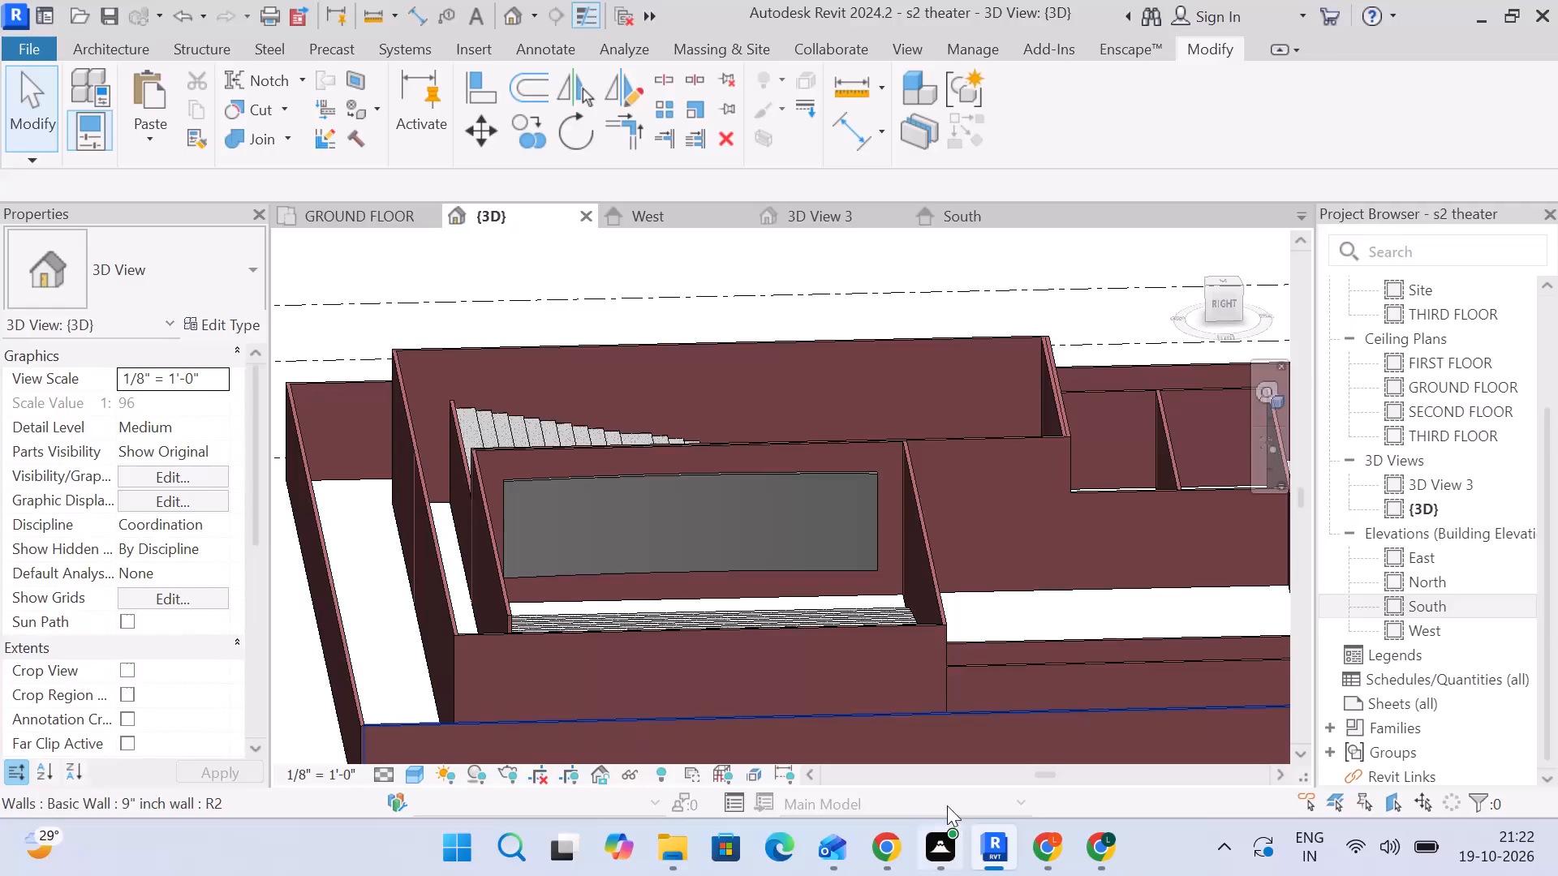
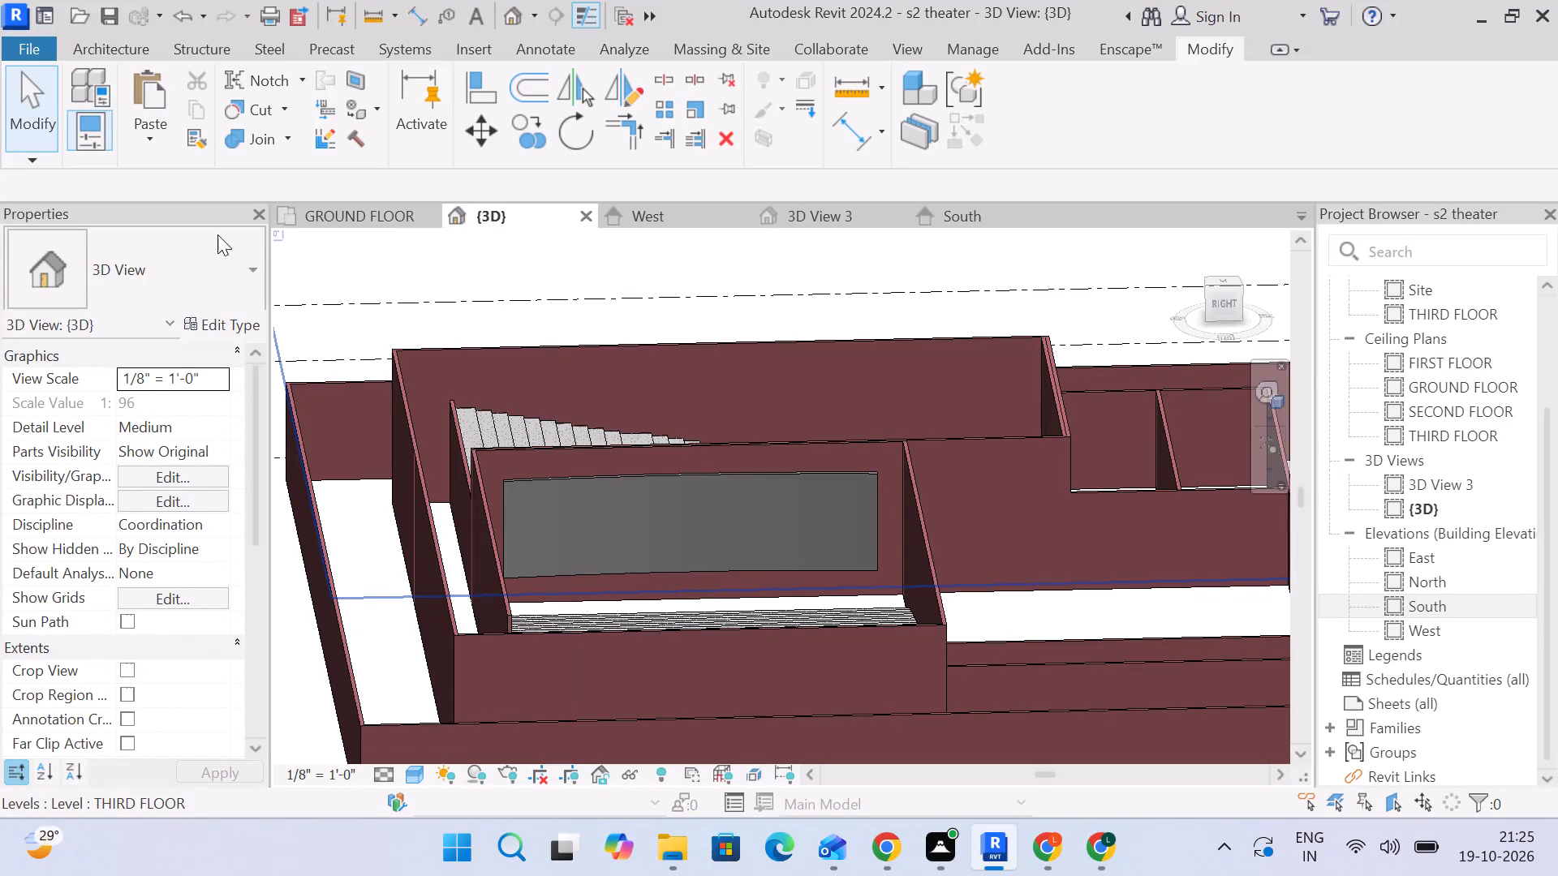
# Dimension the curved cinema screen's overall length between its two ends in the ground floor plan, using an aligned dimension.
pyautogui.click(351, 217)
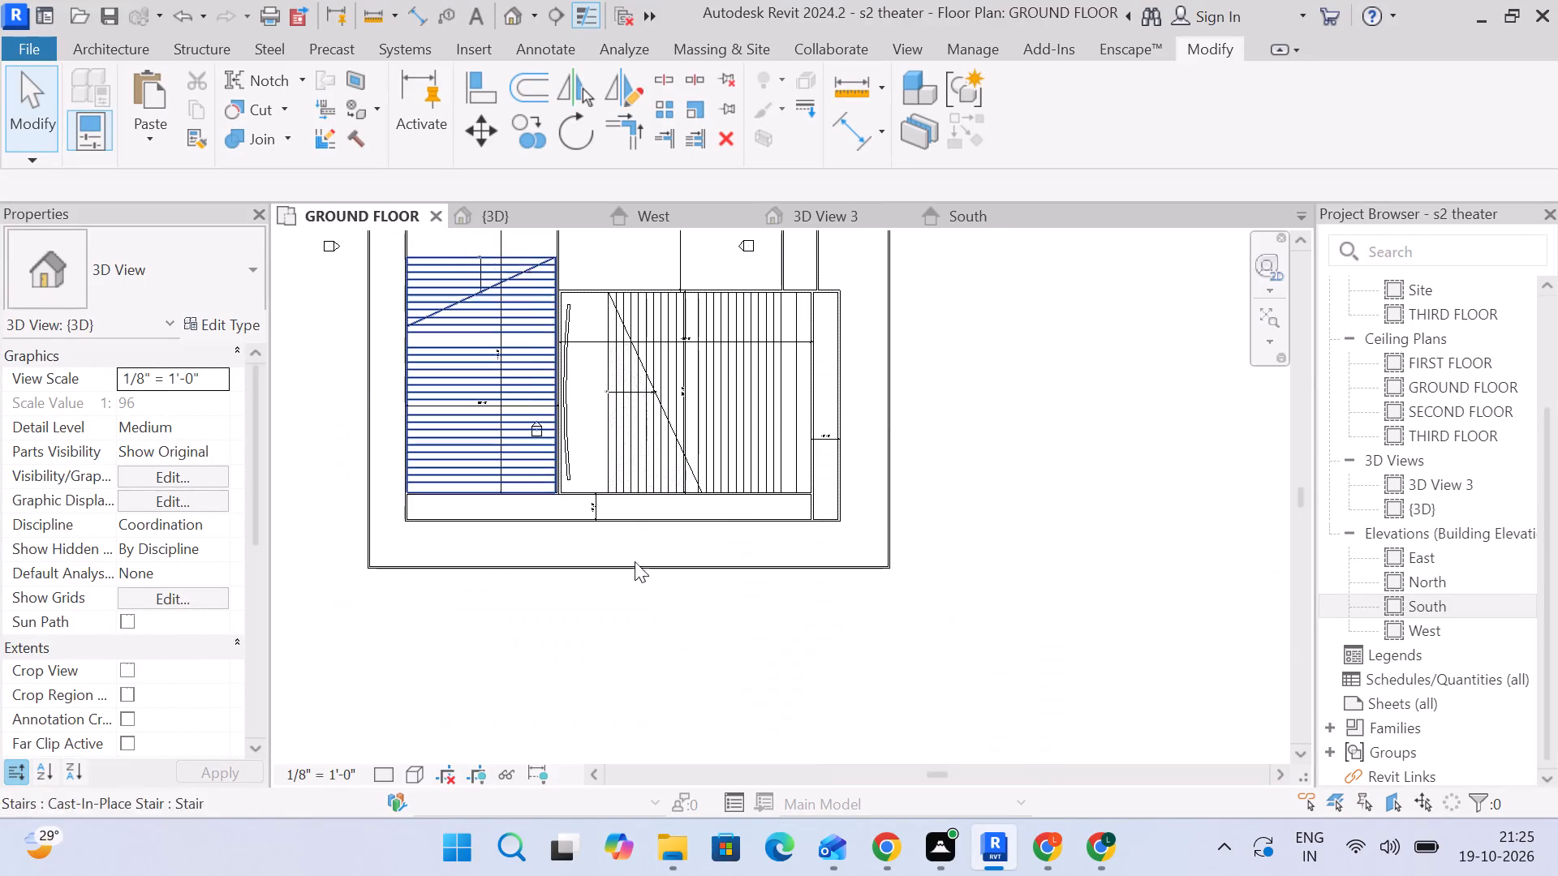
pyautogui.scroll(6, 605, 345)
pyautogui.moveTo(609, 344); pyautogui.dragTo(647, 356, button='middle')
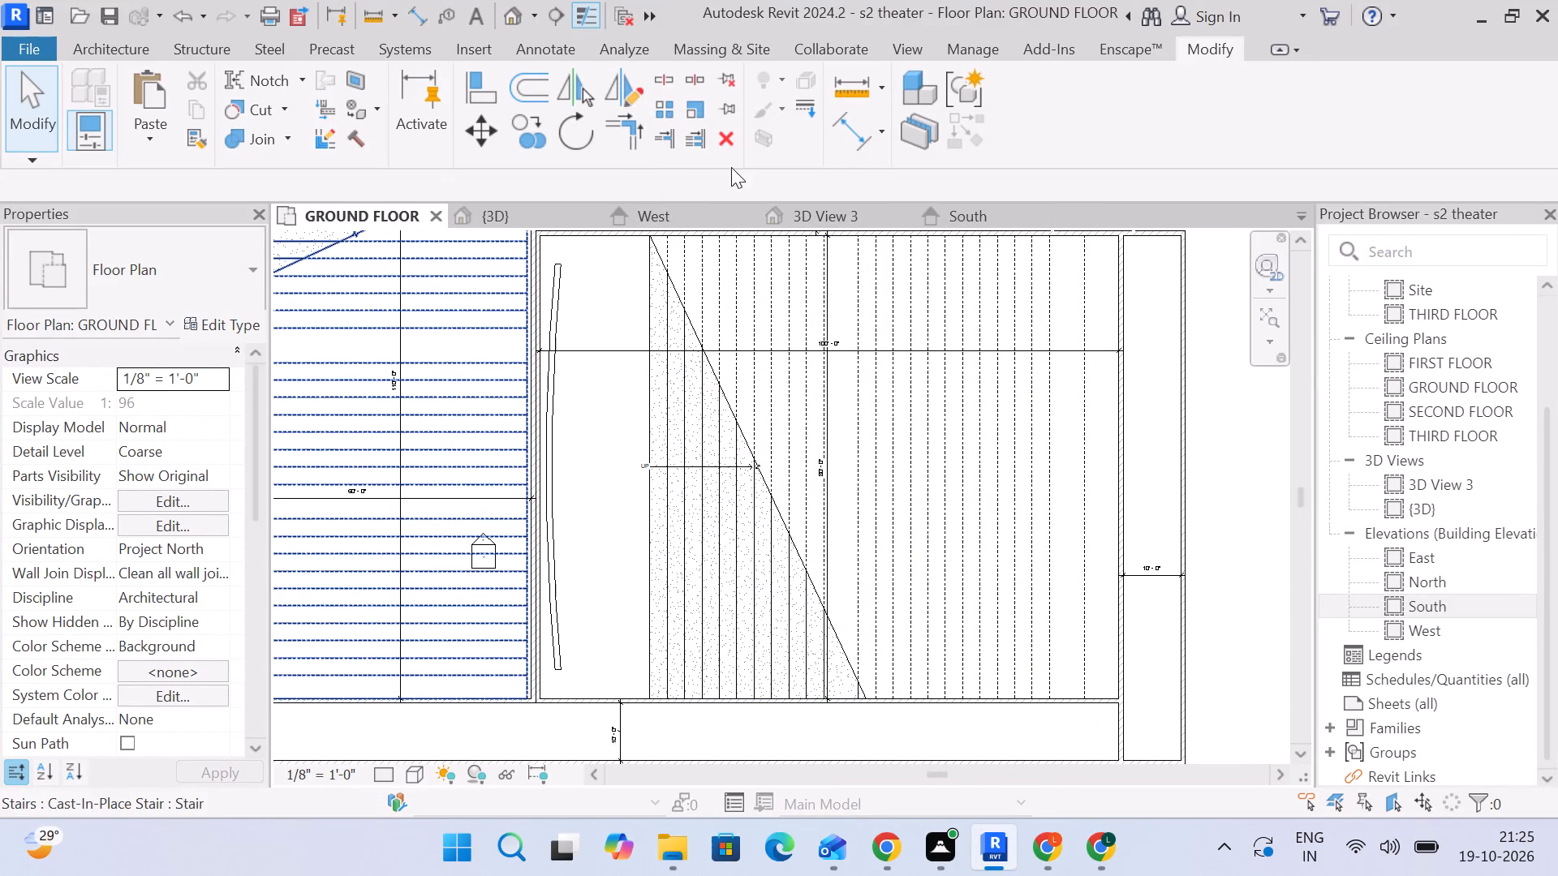
pyautogui.click(842, 141)
pyautogui.scroll(4, 536, 272)
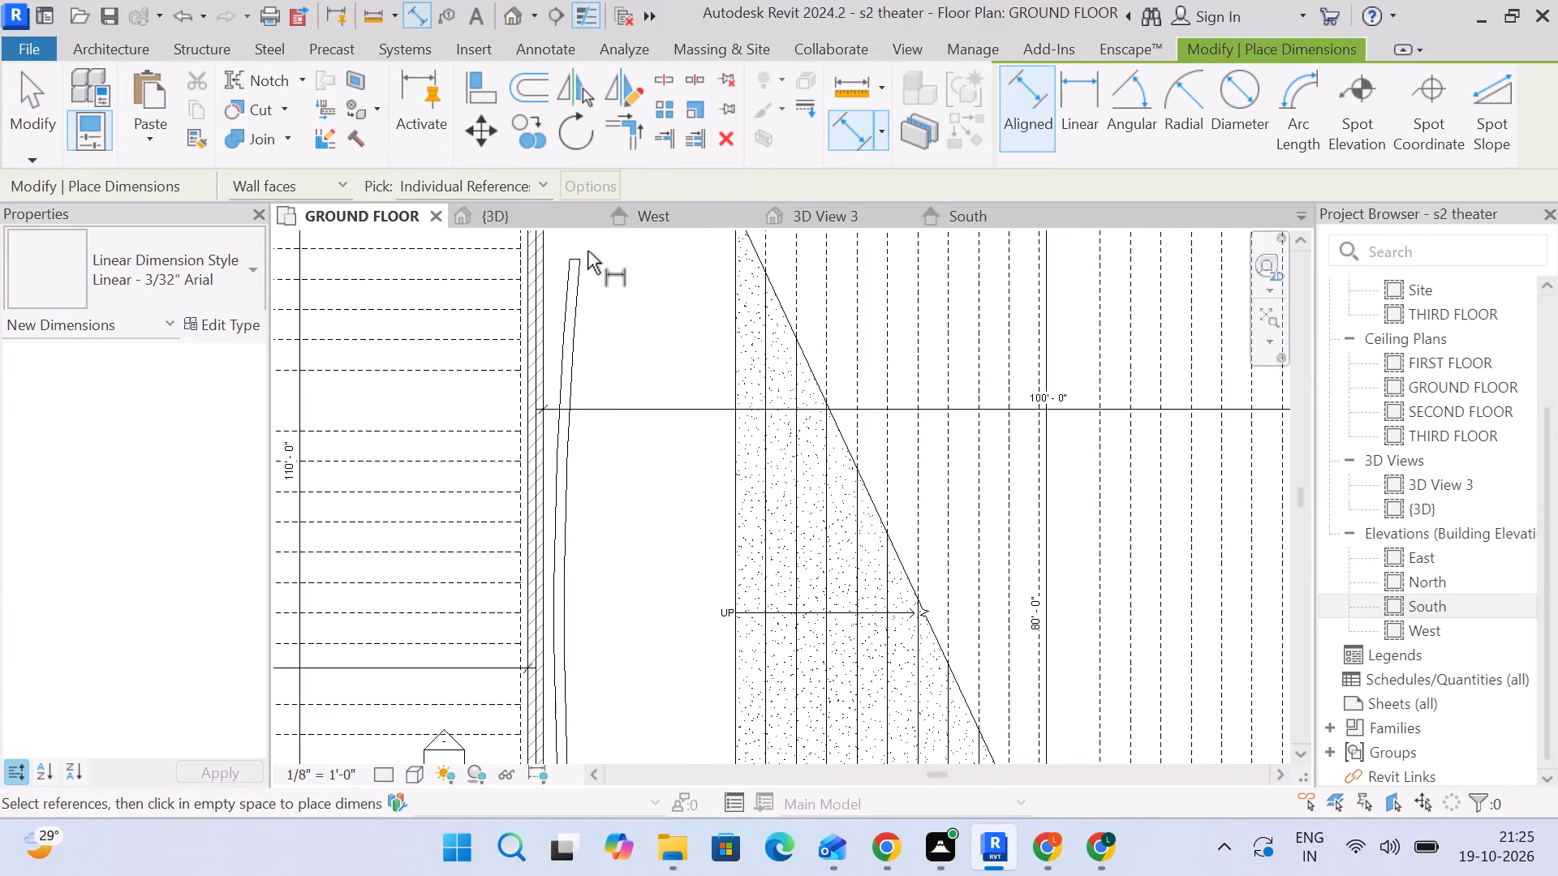
pyautogui.click(571, 262)
pyautogui.scroll(-3, 621, 387)
pyautogui.moveTo(620, 462); pyautogui.dragTo(607, 320, button='middle')
pyautogui.scroll(1, 607, 320)
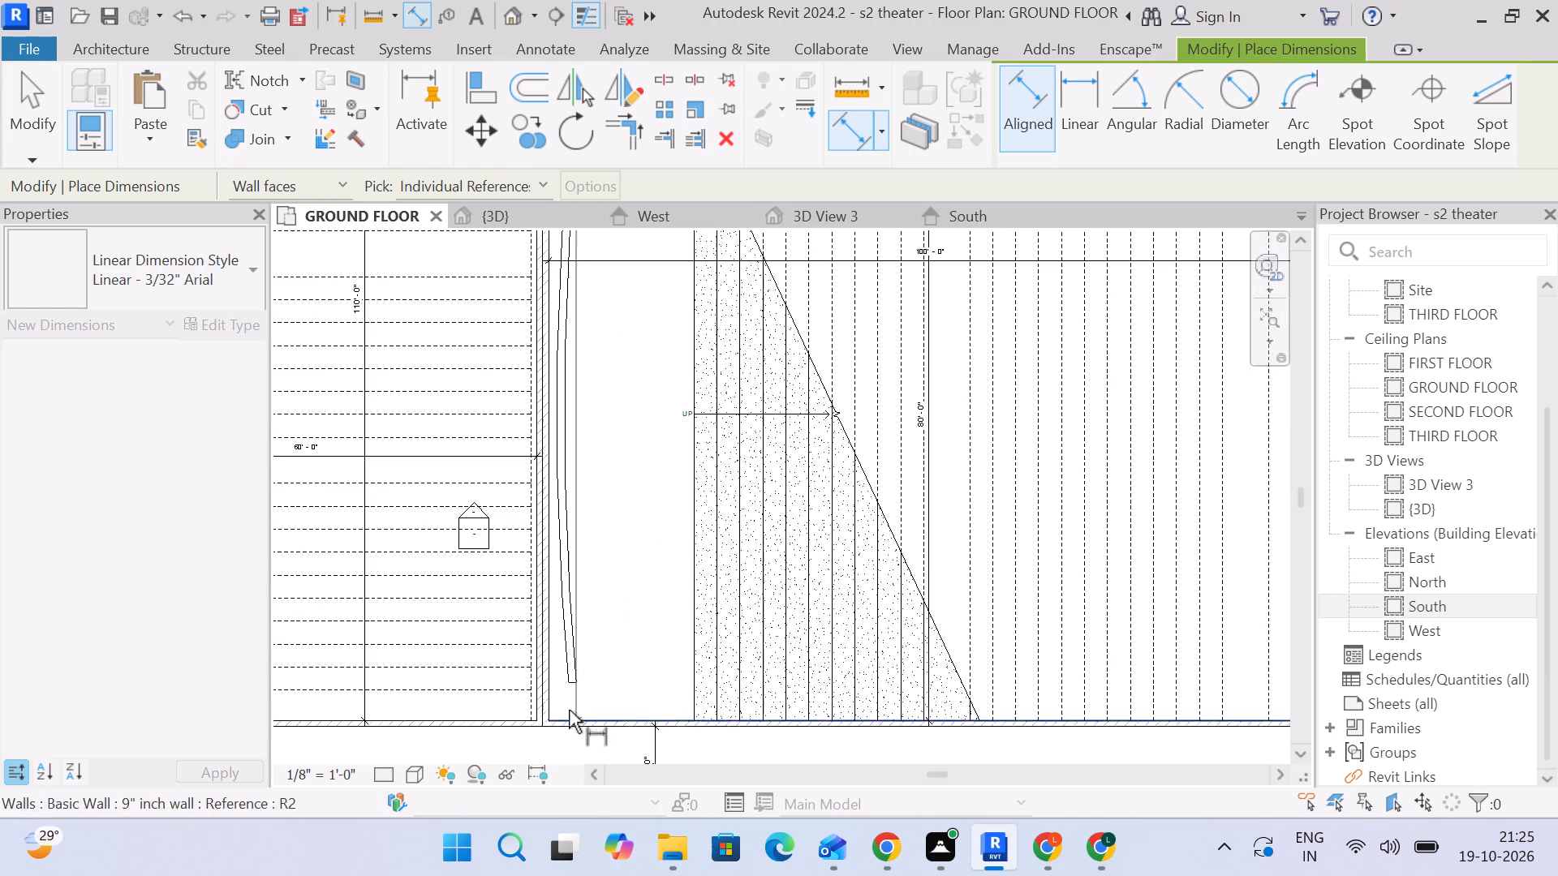
pyautogui.scroll(4, 566, 703)
pyautogui.click(576, 671)
pyautogui.scroll(-3, 630, 433)
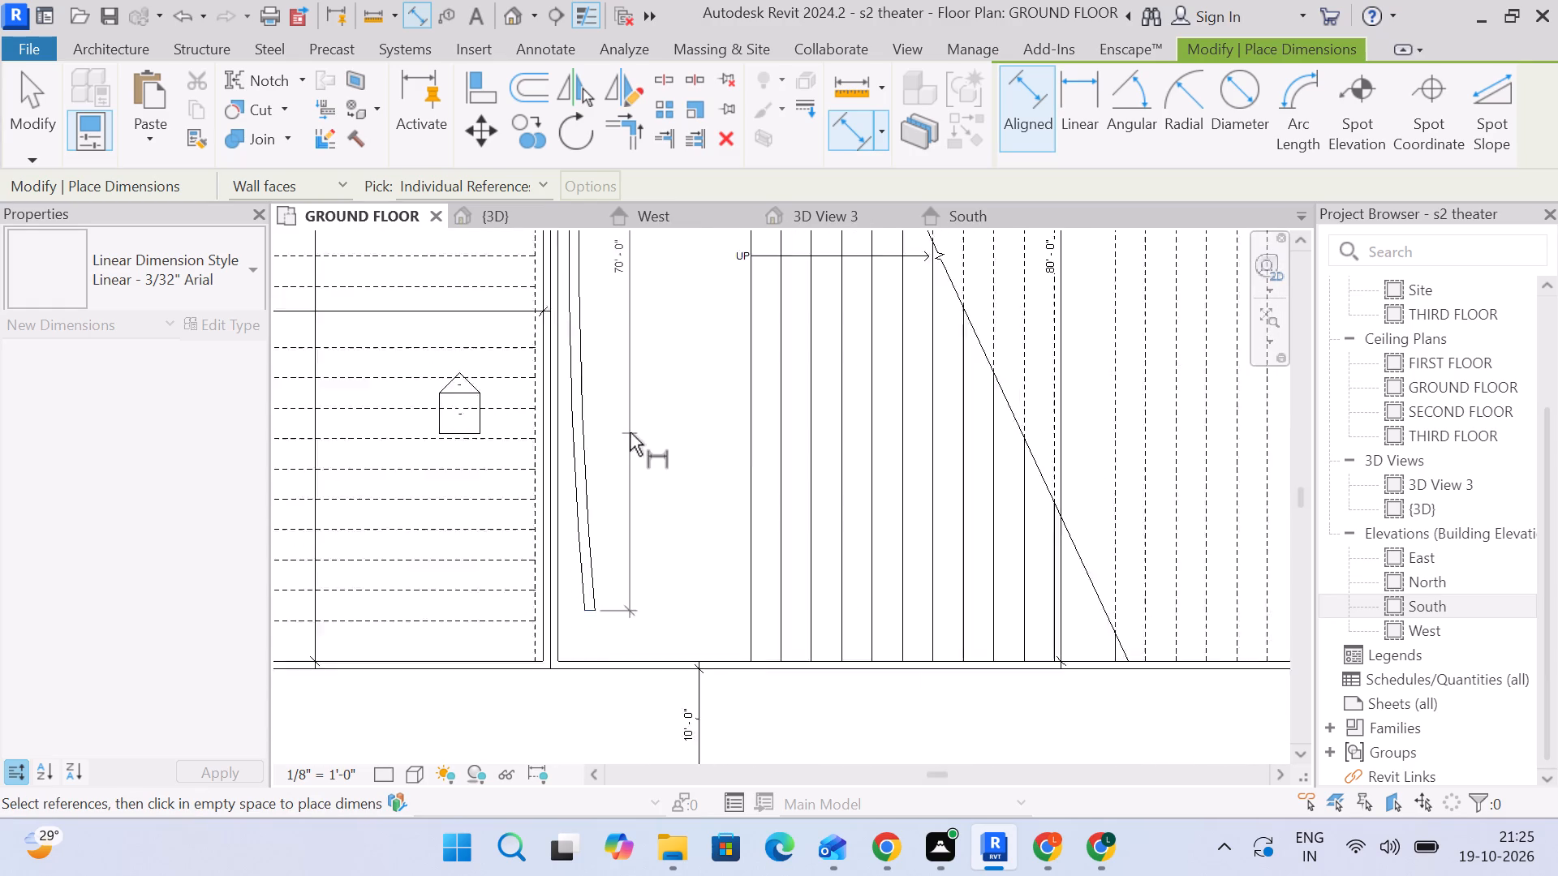
pyautogui.scroll(-2, 630, 432)
pyautogui.scroll(5, 631, 335)
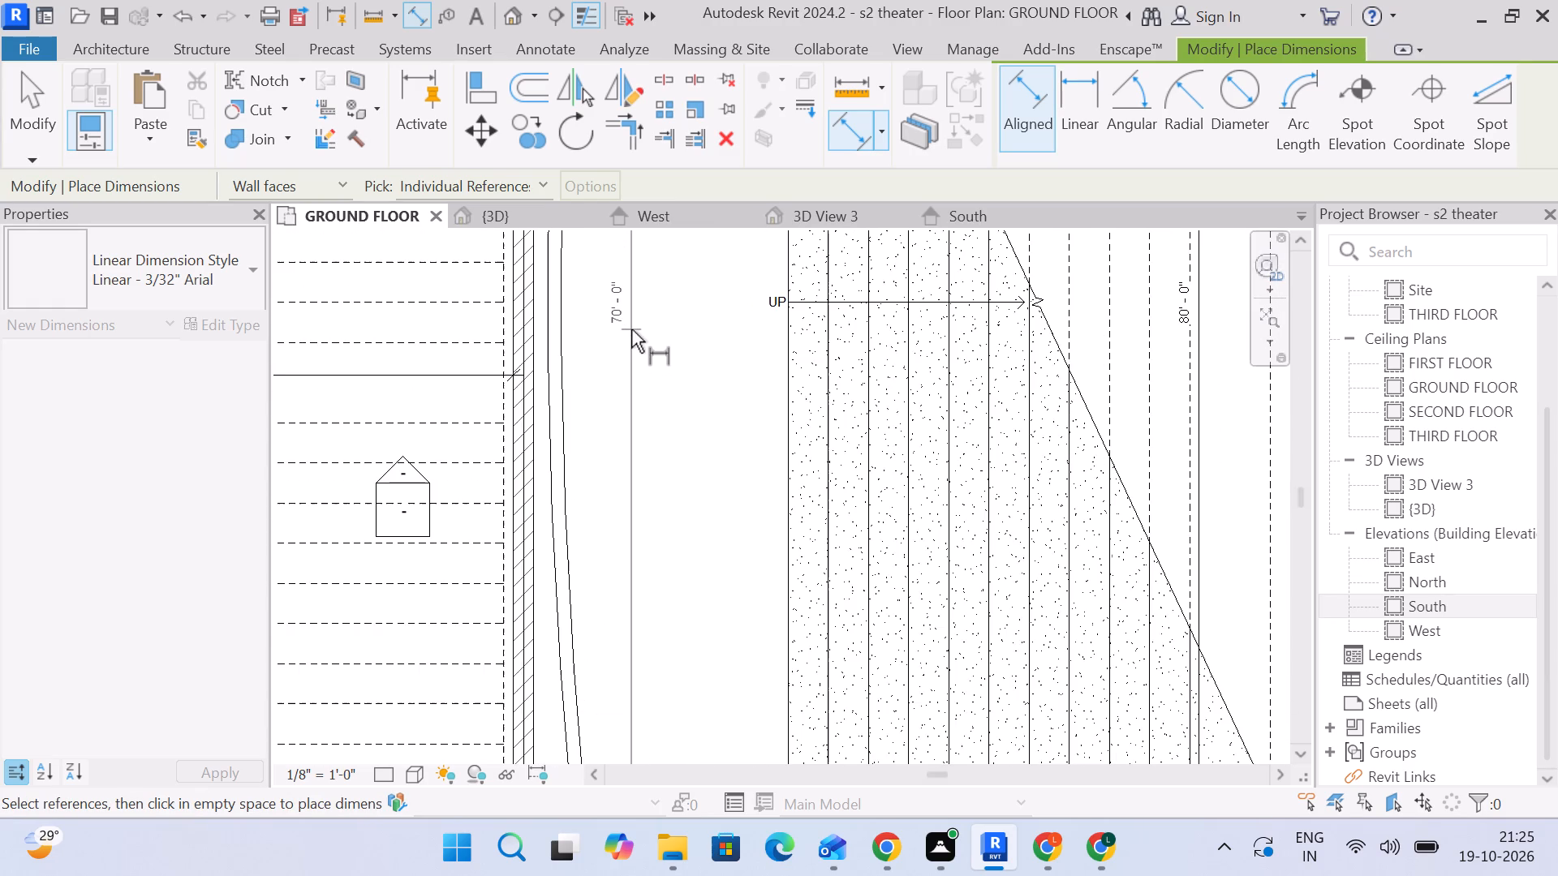
pyautogui.scroll(-4, 631, 328)
pyautogui.moveTo(632, 316); pyautogui.dragTo(639, 380, button='middle')
pyautogui.scroll(4, 639, 380)
pyautogui.click(643, 375)
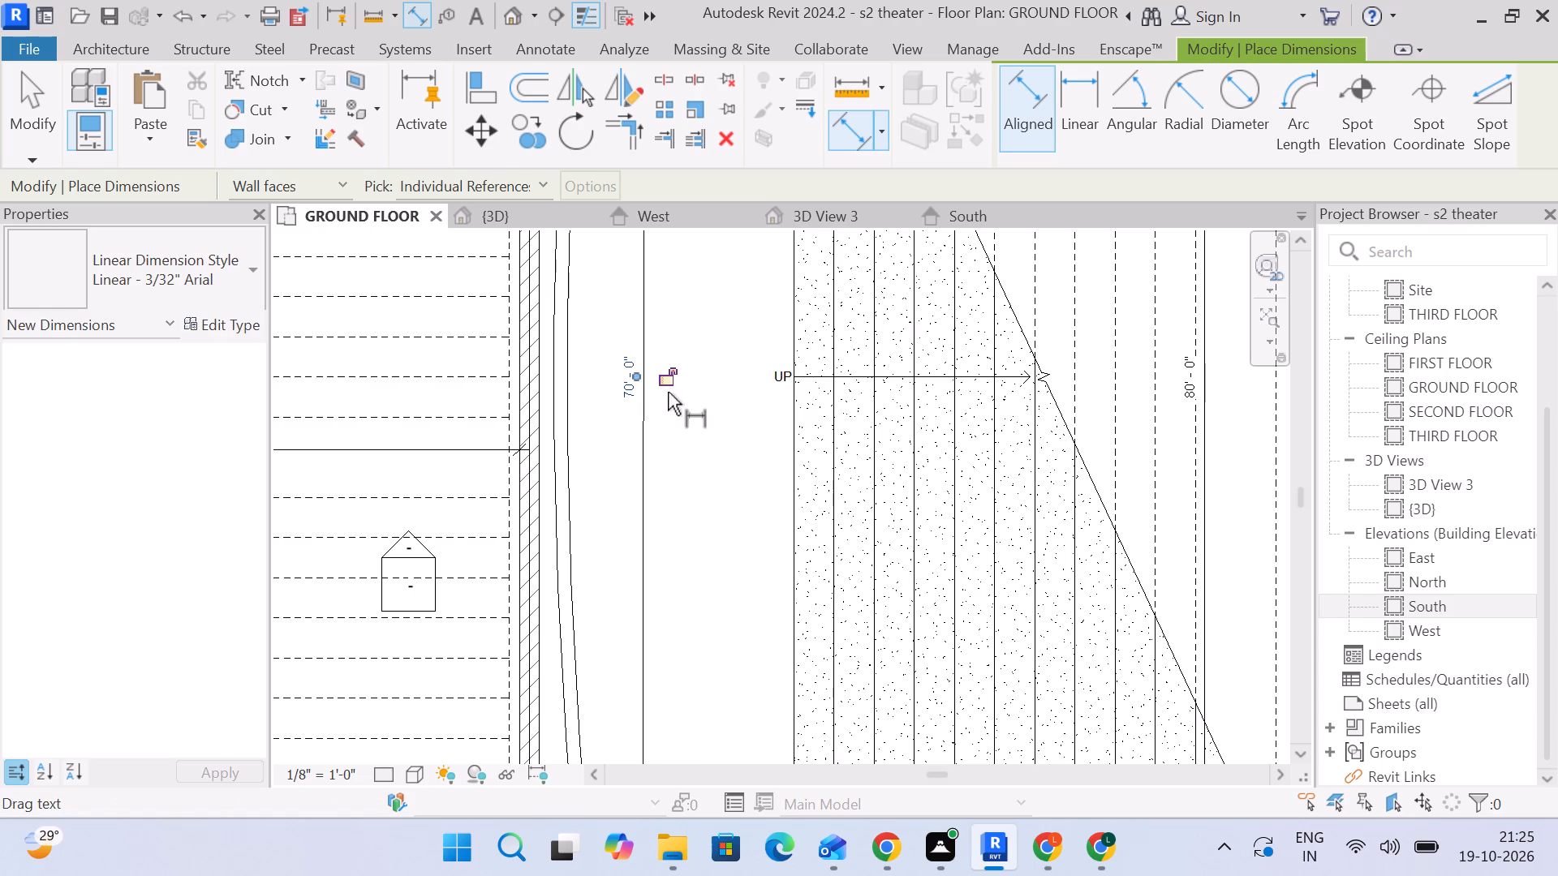
pyautogui.scroll(-5, 644, 410)
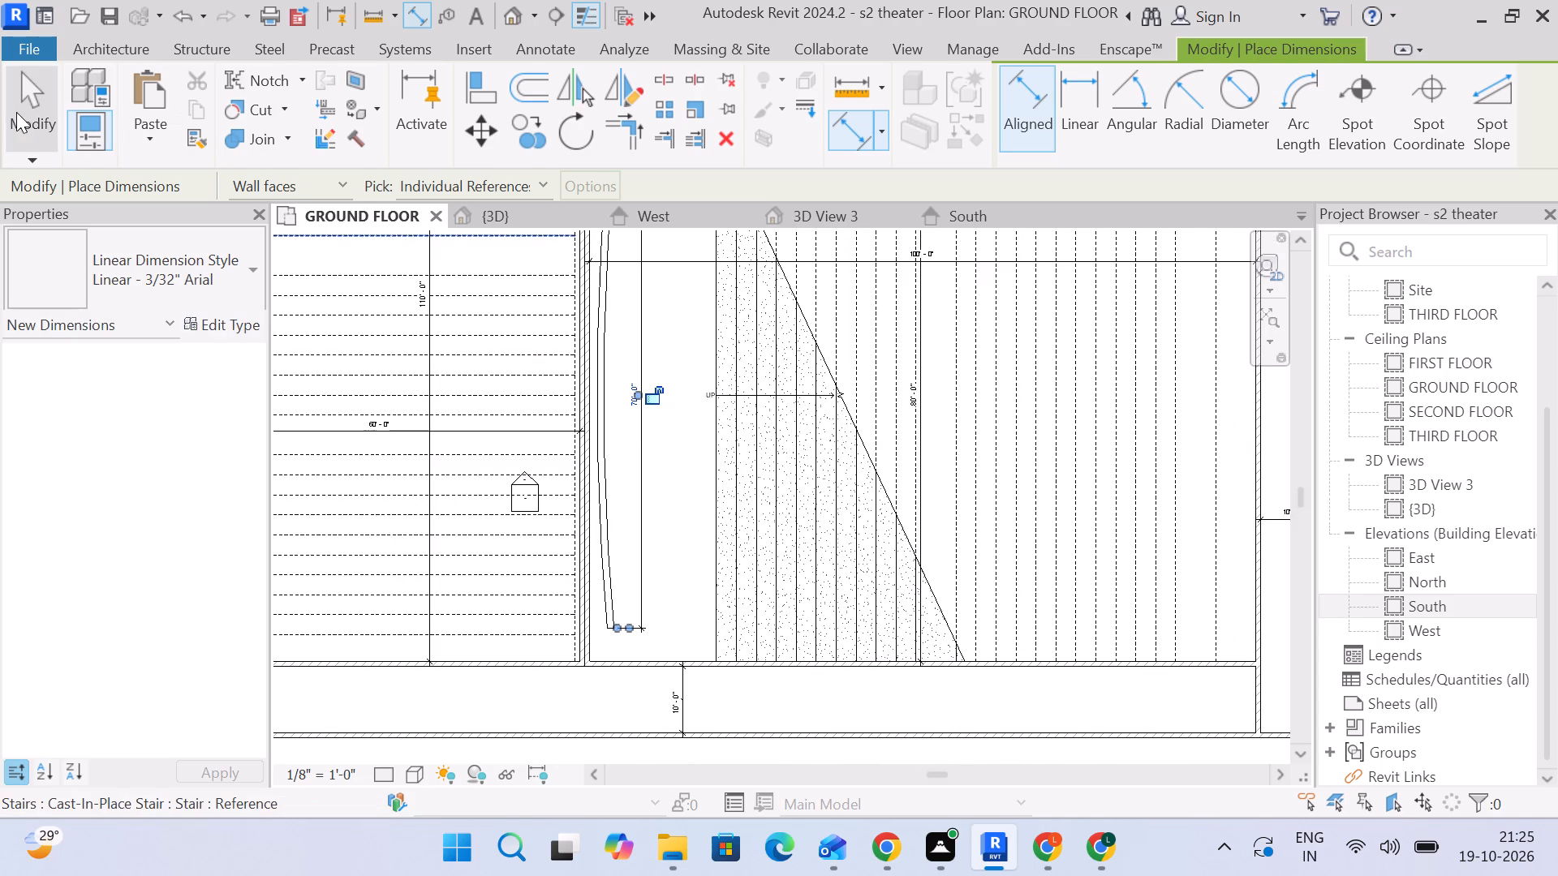
pyautogui.click(16, 106)
# Examine the length dimension beside the cinema screen in the ground floor plan.
pyautogui.scroll(4, 648, 385)
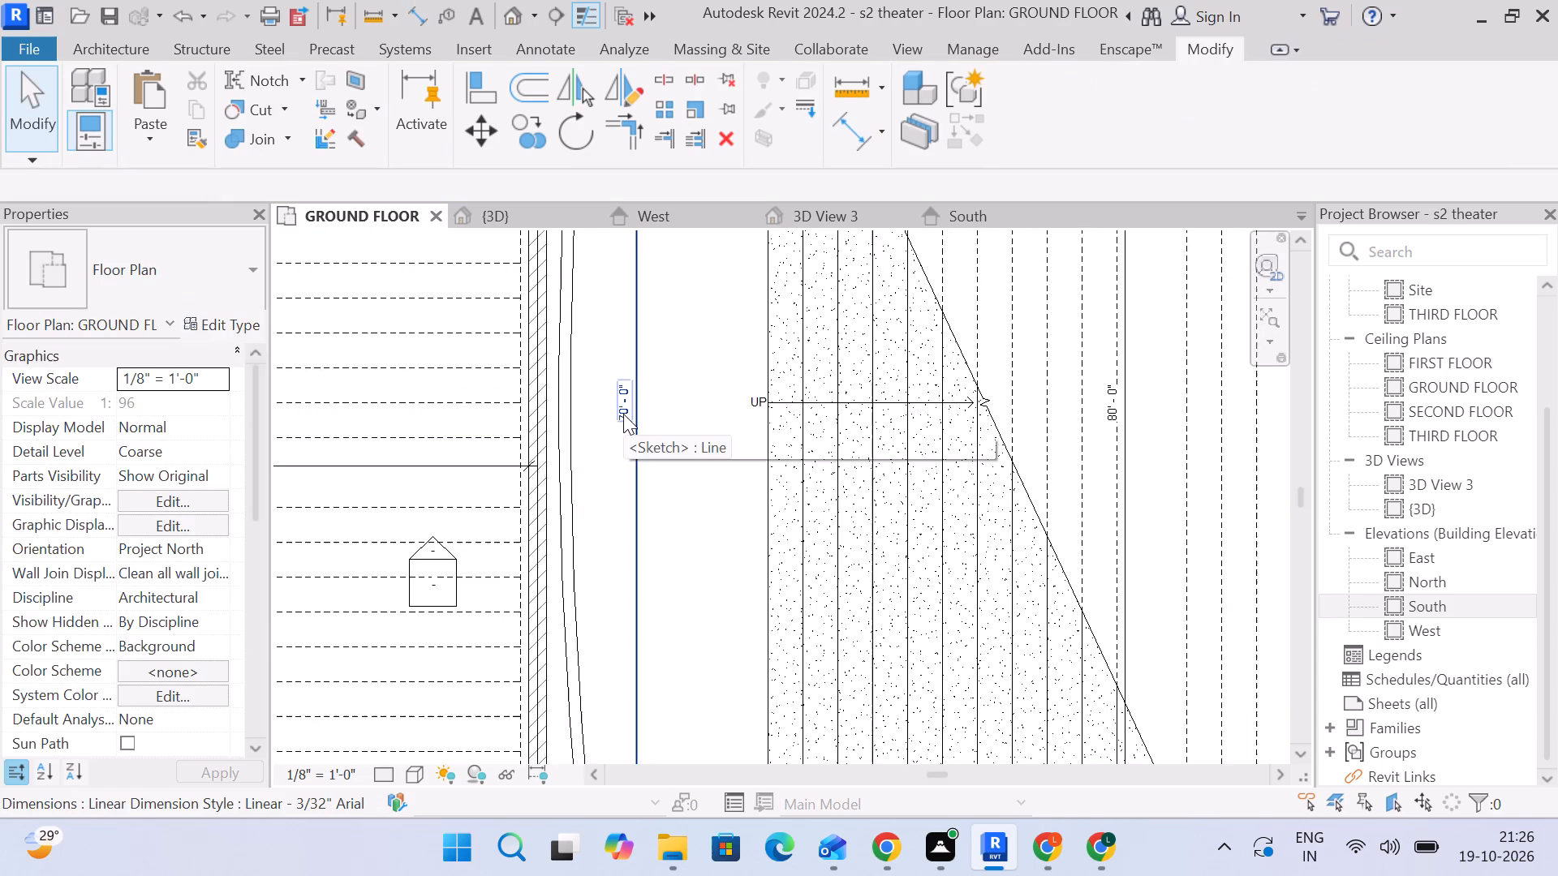
pyautogui.scroll(-3, 623, 415)
pyautogui.scroll(-3, 695, 397)
pyautogui.moveTo(691, 404); pyautogui.dragTo(630, 423, button='middle')
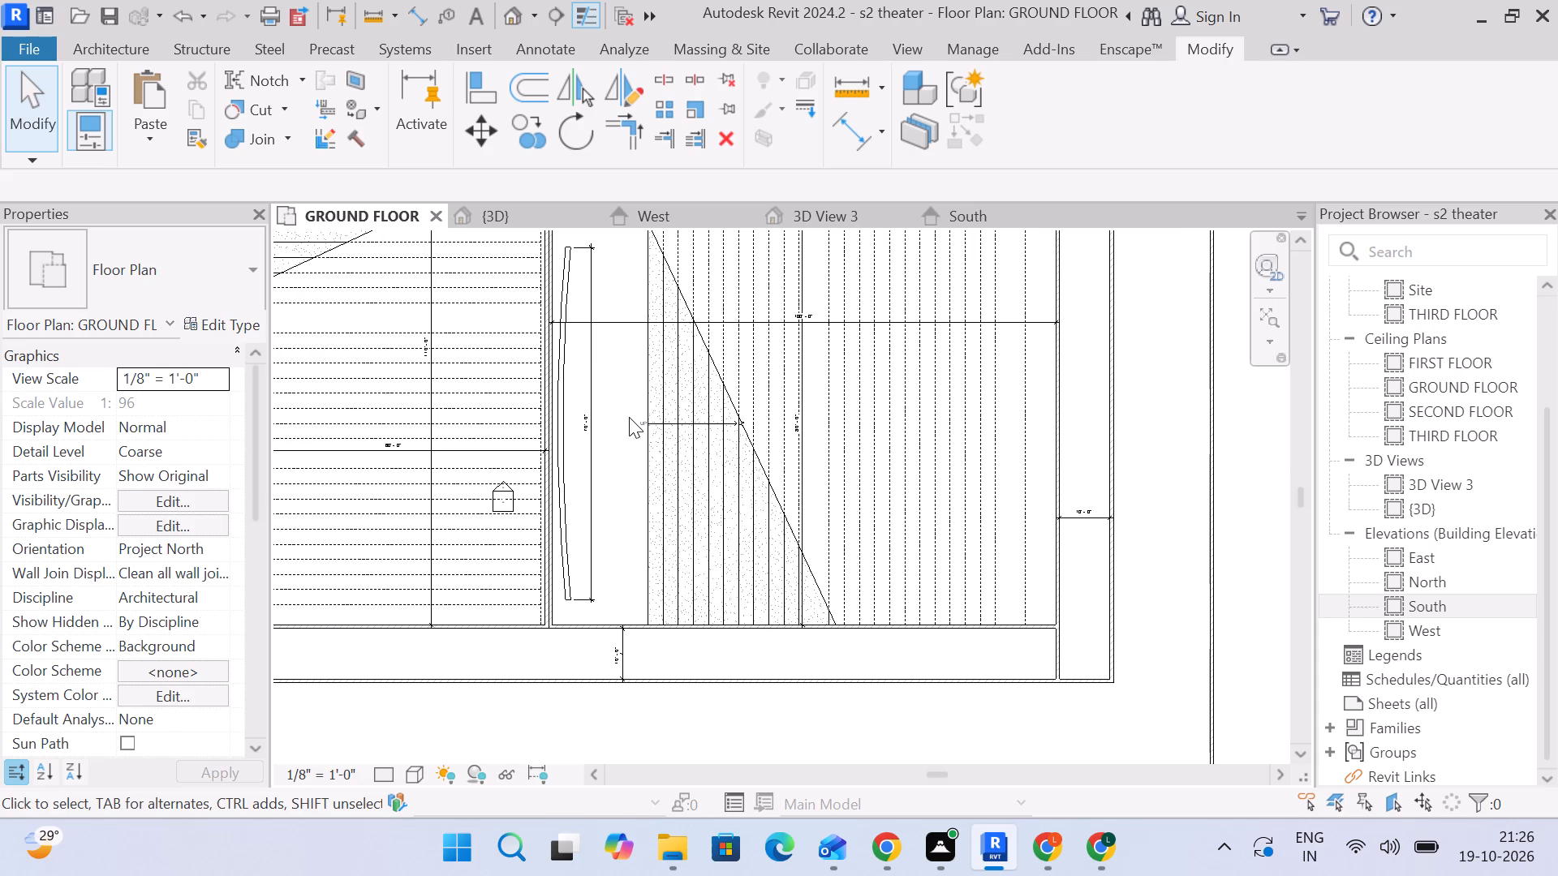
pyautogui.scroll(4, 587, 431)
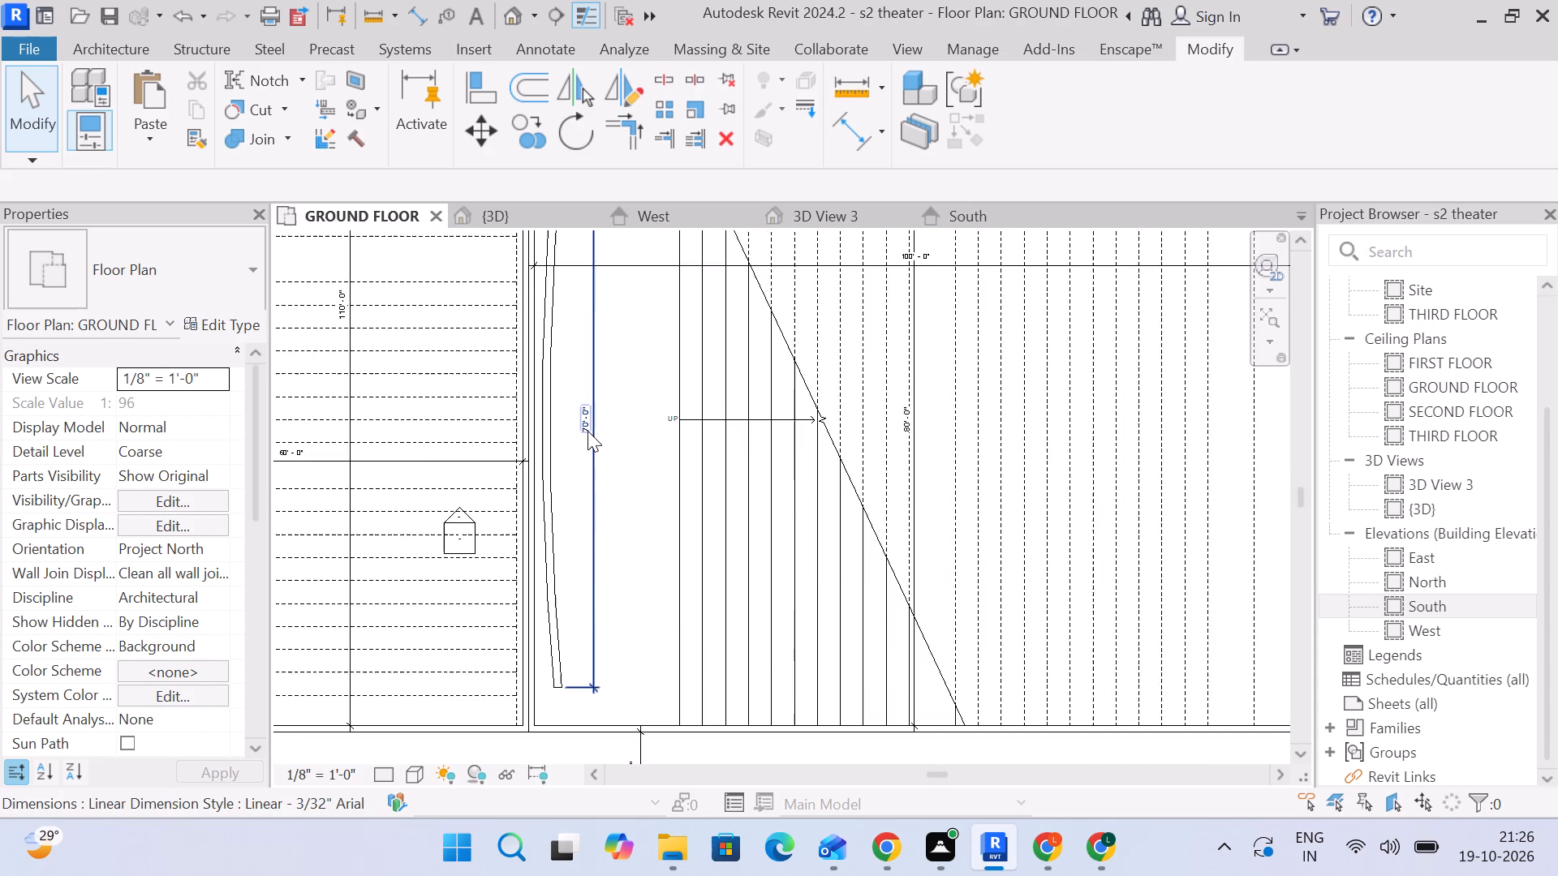
pyautogui.scroll(3, 587, 431)
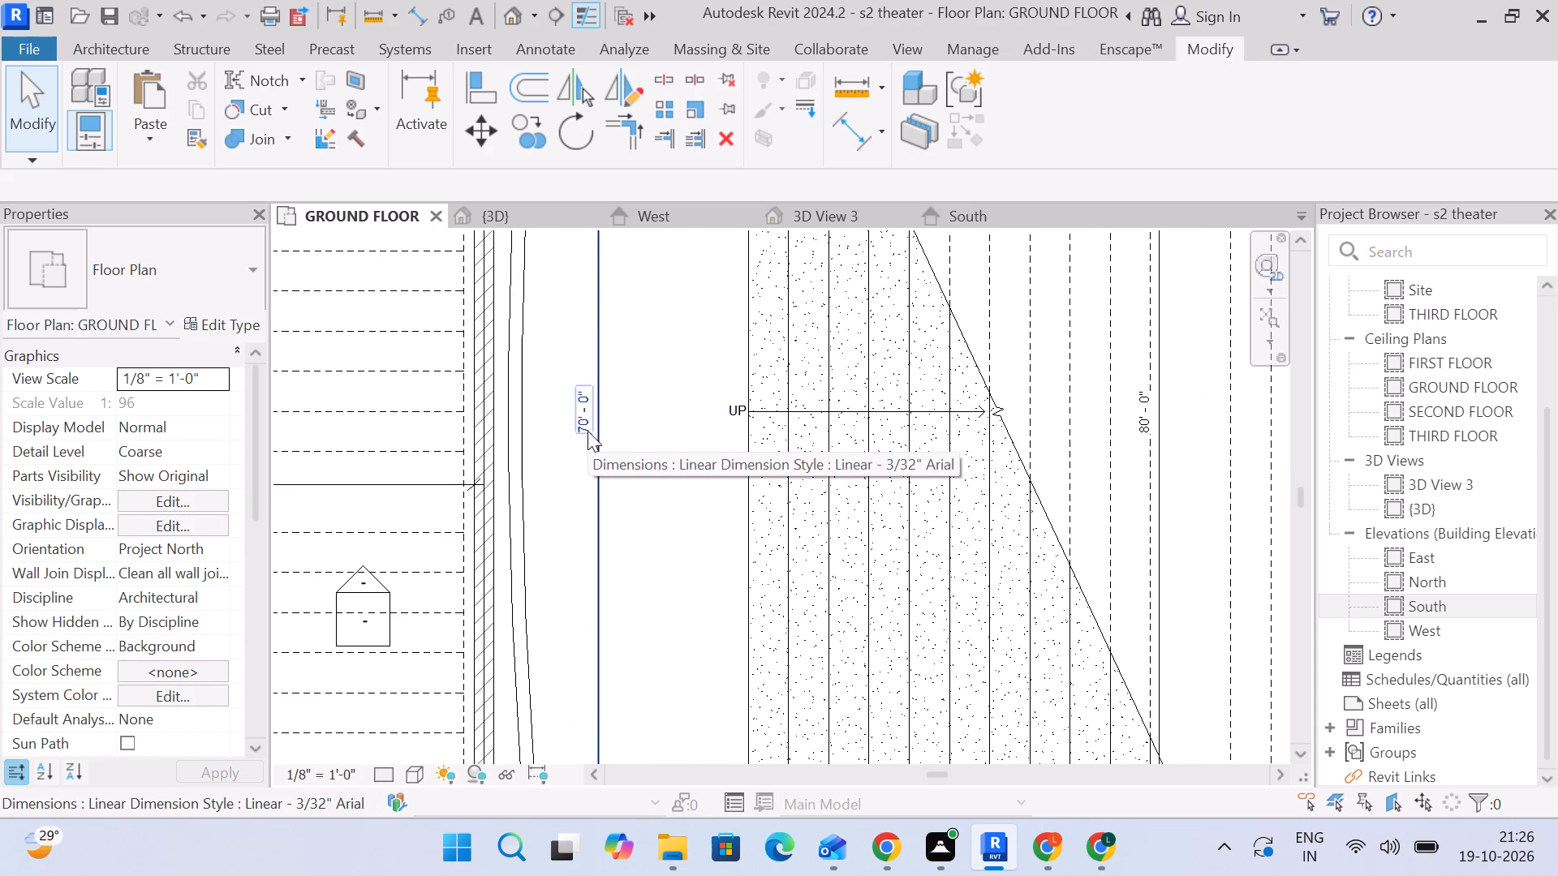
pyautogui.scroll(2, 587, 431)
pyautogui.scroll(-3, 586, 432)
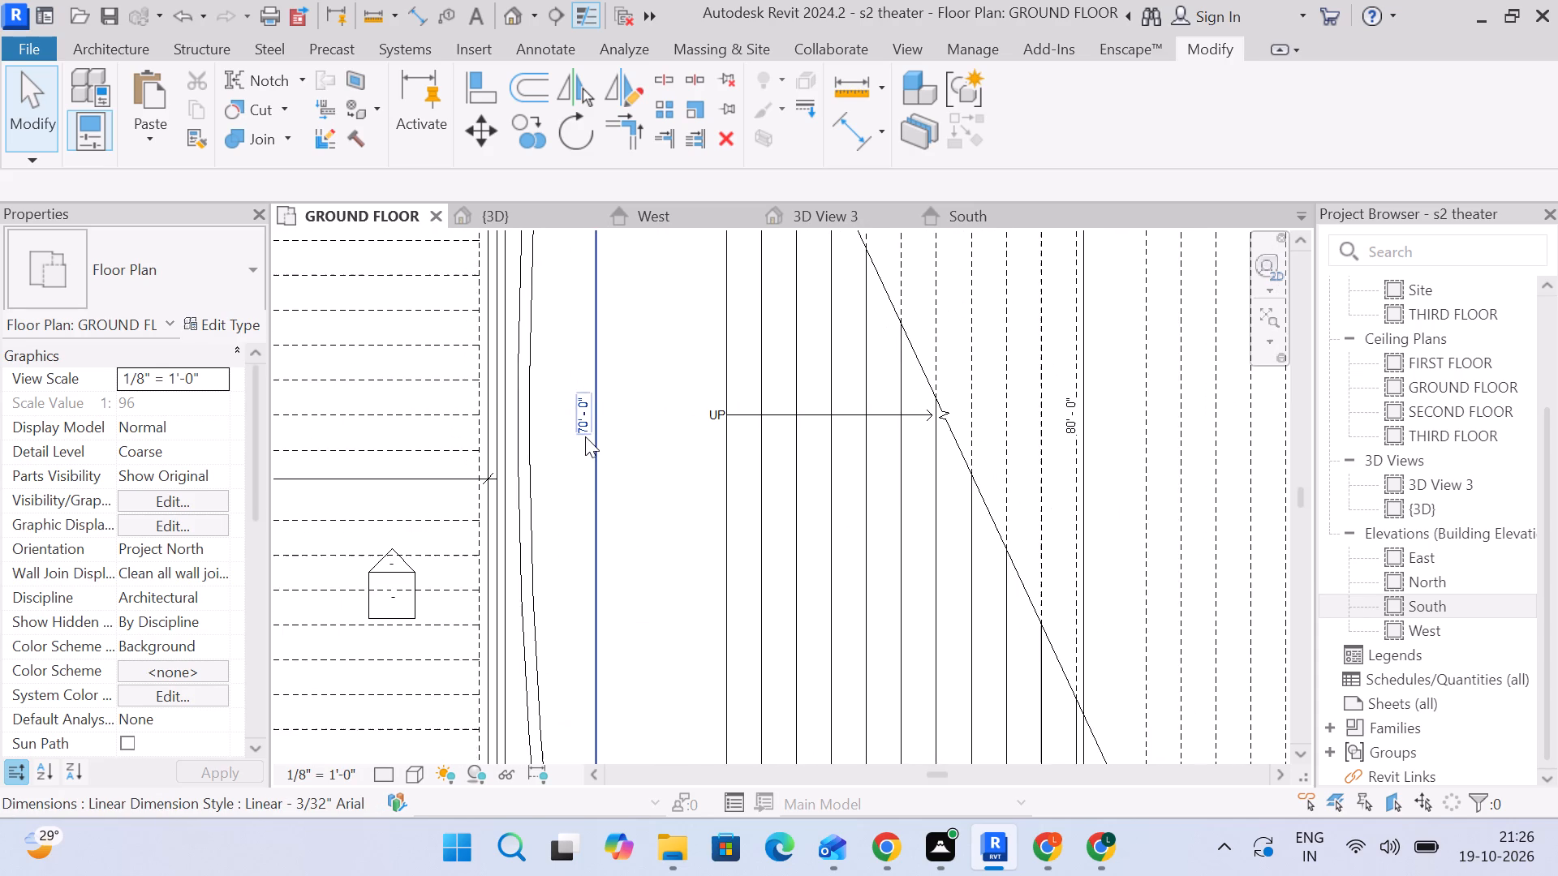
pyautogui.scroll(-4, 585, 437)
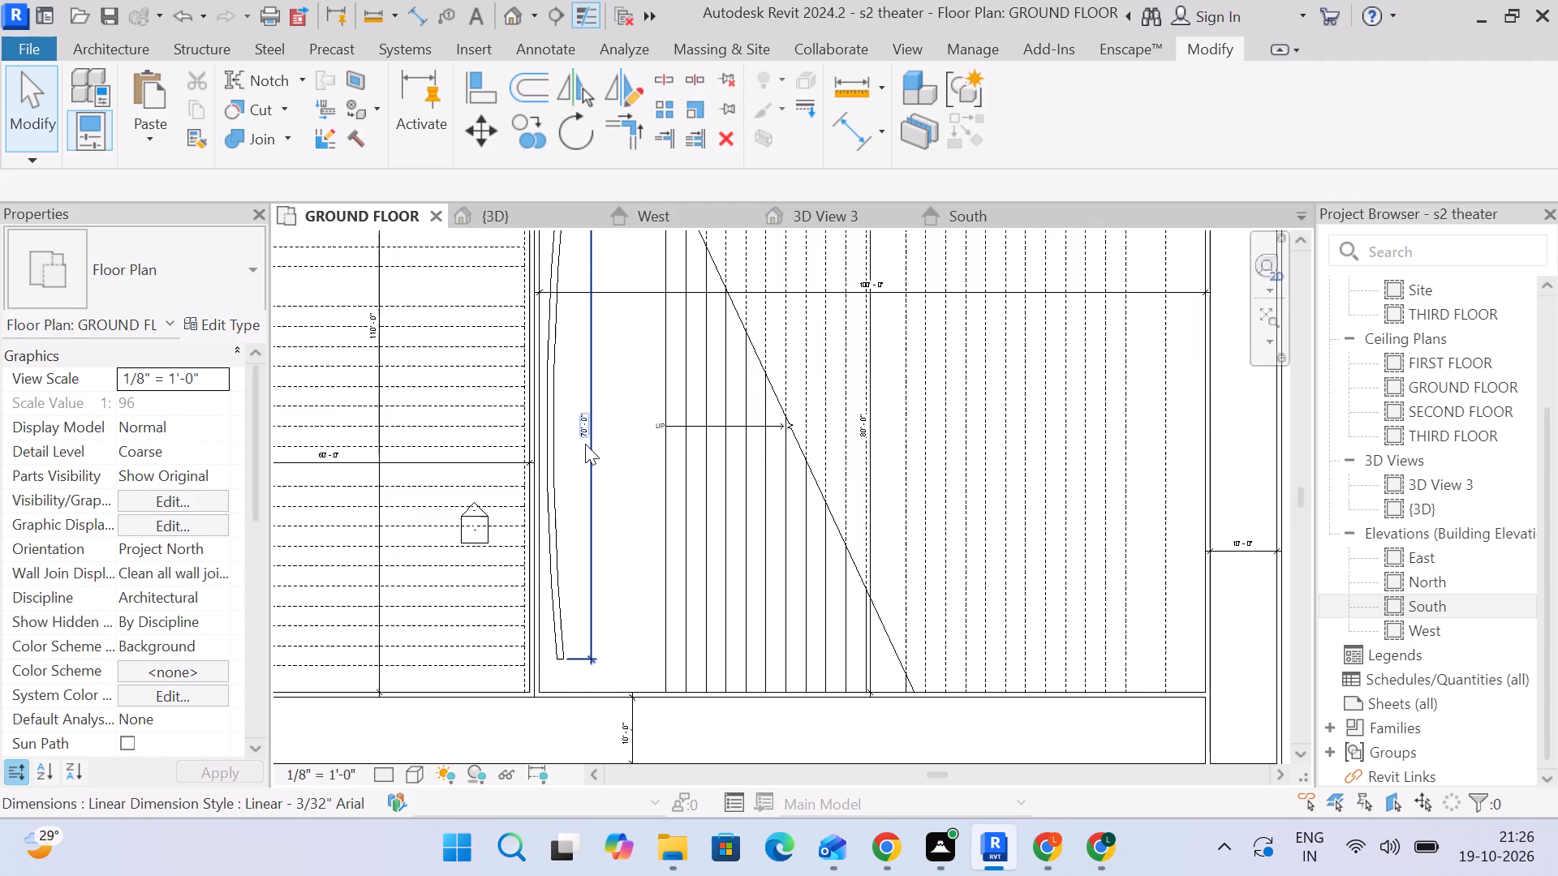
pyautogui.scroll(4, 585, 444)
pyautogui.click(587, 414)
pyautogui.click(622, 452)
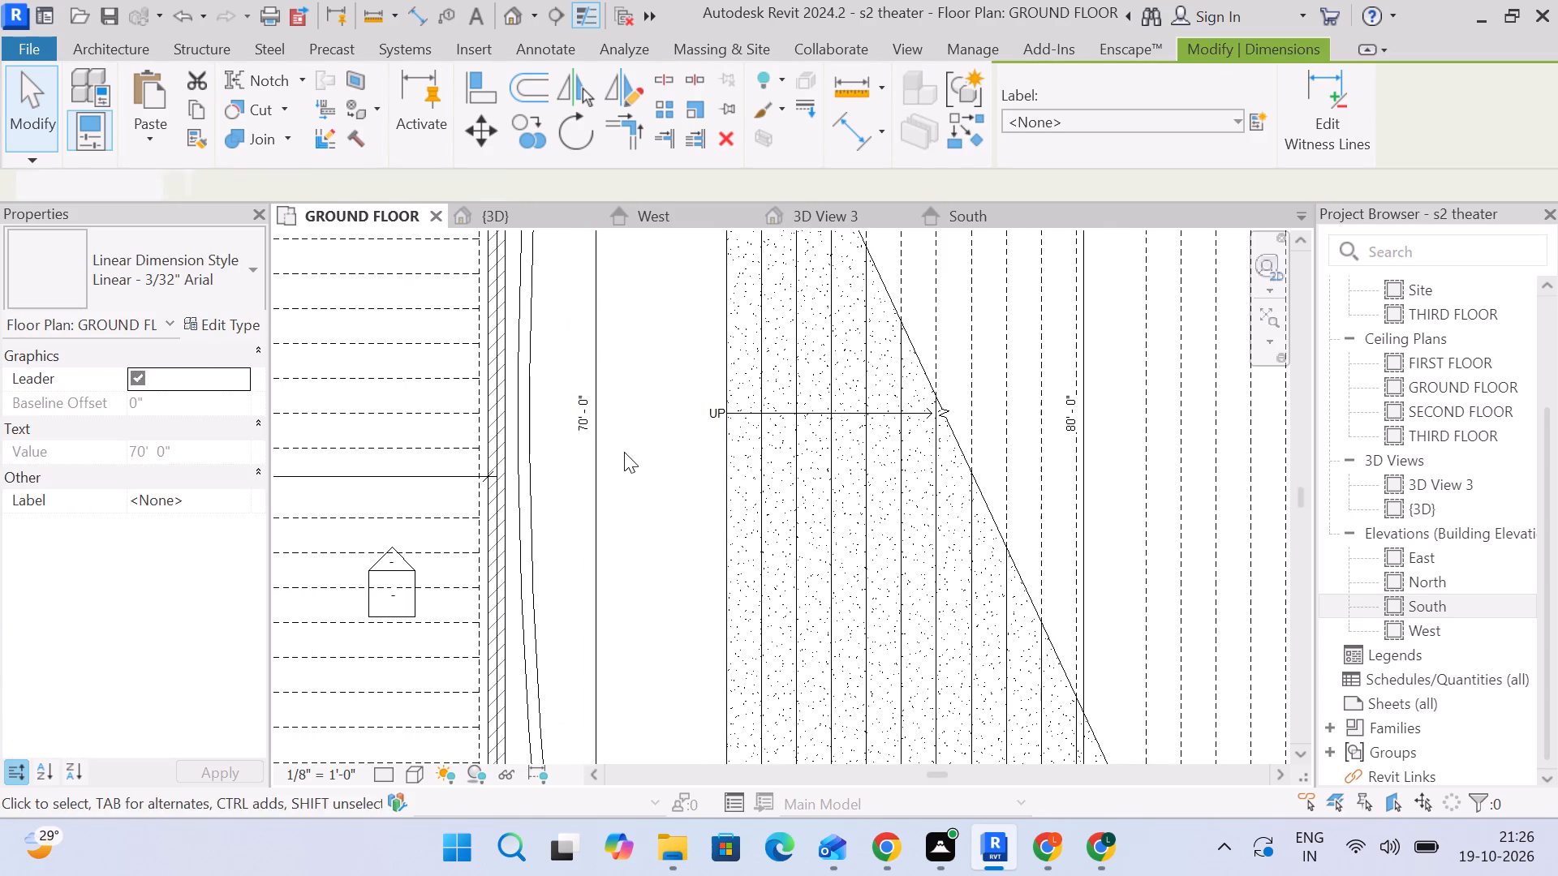
pyautogui.click(583, 427)
pyautogui.click(631, 492)
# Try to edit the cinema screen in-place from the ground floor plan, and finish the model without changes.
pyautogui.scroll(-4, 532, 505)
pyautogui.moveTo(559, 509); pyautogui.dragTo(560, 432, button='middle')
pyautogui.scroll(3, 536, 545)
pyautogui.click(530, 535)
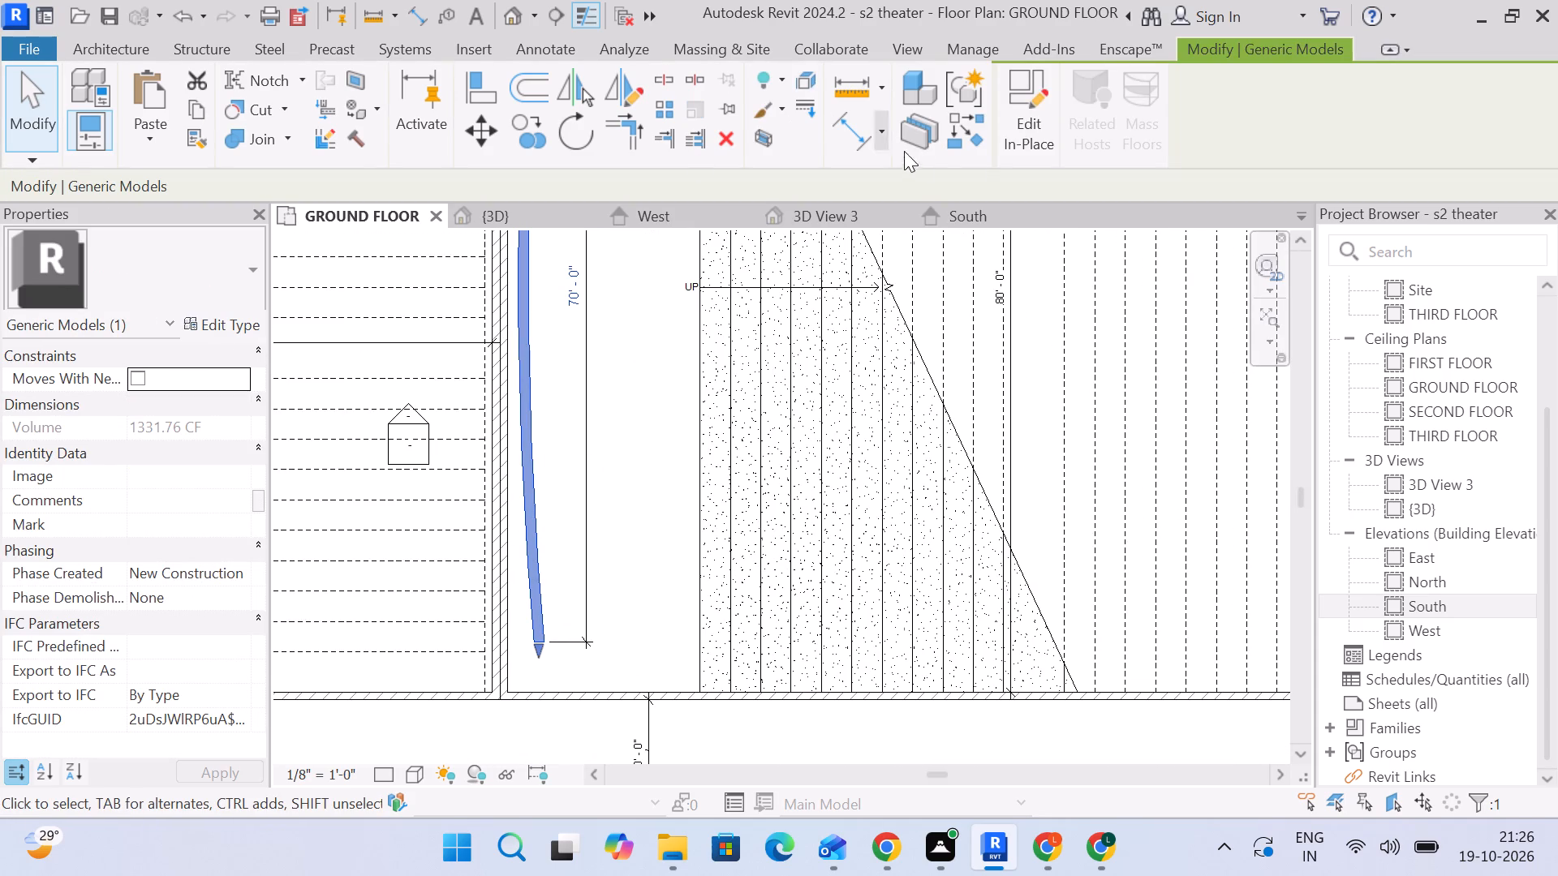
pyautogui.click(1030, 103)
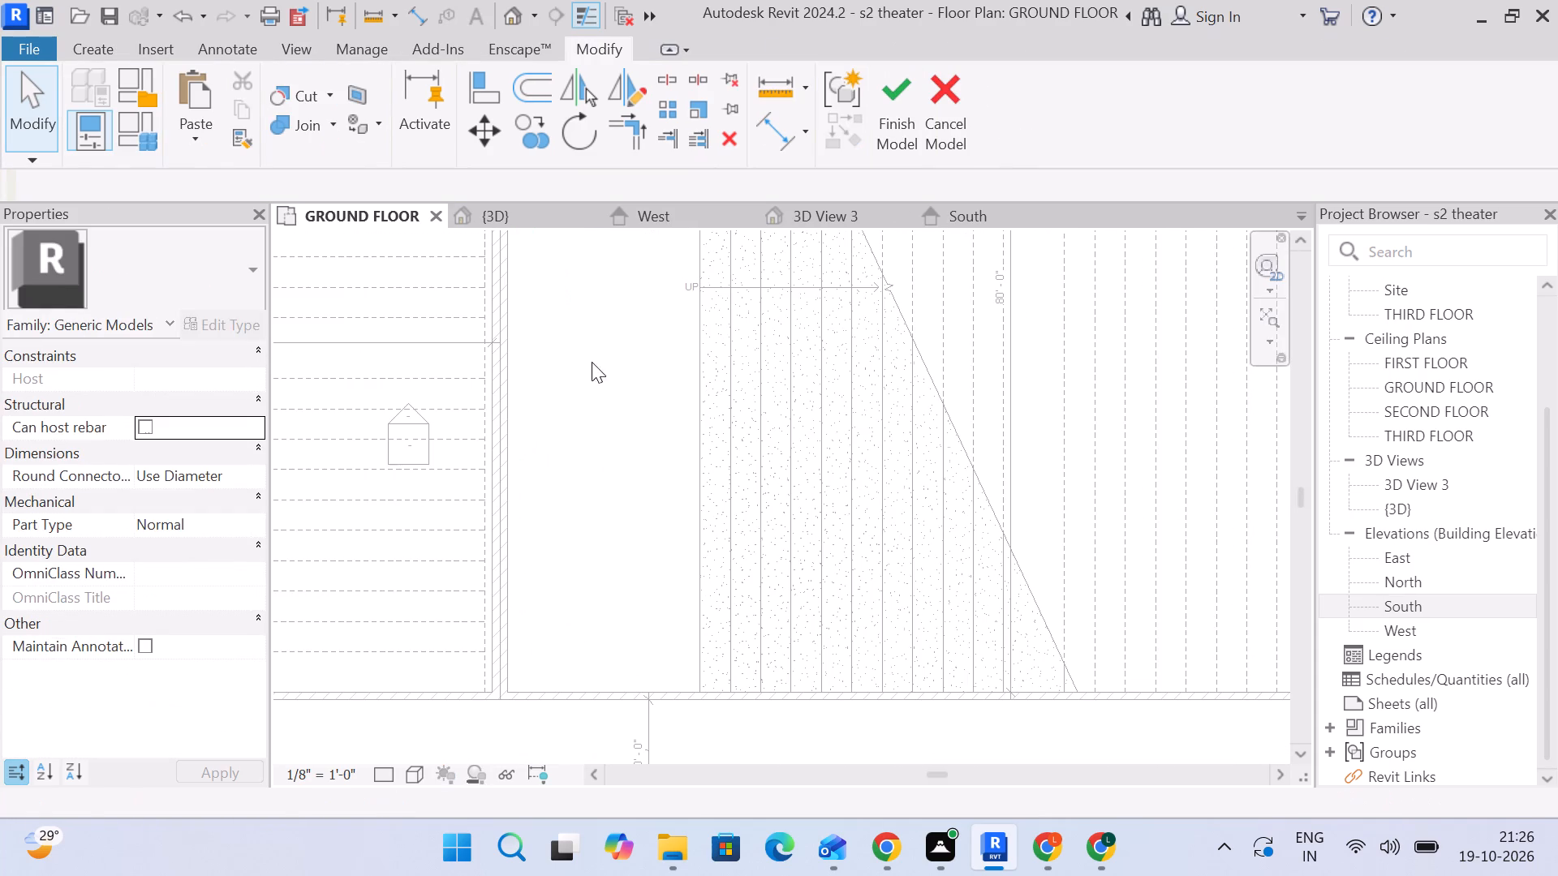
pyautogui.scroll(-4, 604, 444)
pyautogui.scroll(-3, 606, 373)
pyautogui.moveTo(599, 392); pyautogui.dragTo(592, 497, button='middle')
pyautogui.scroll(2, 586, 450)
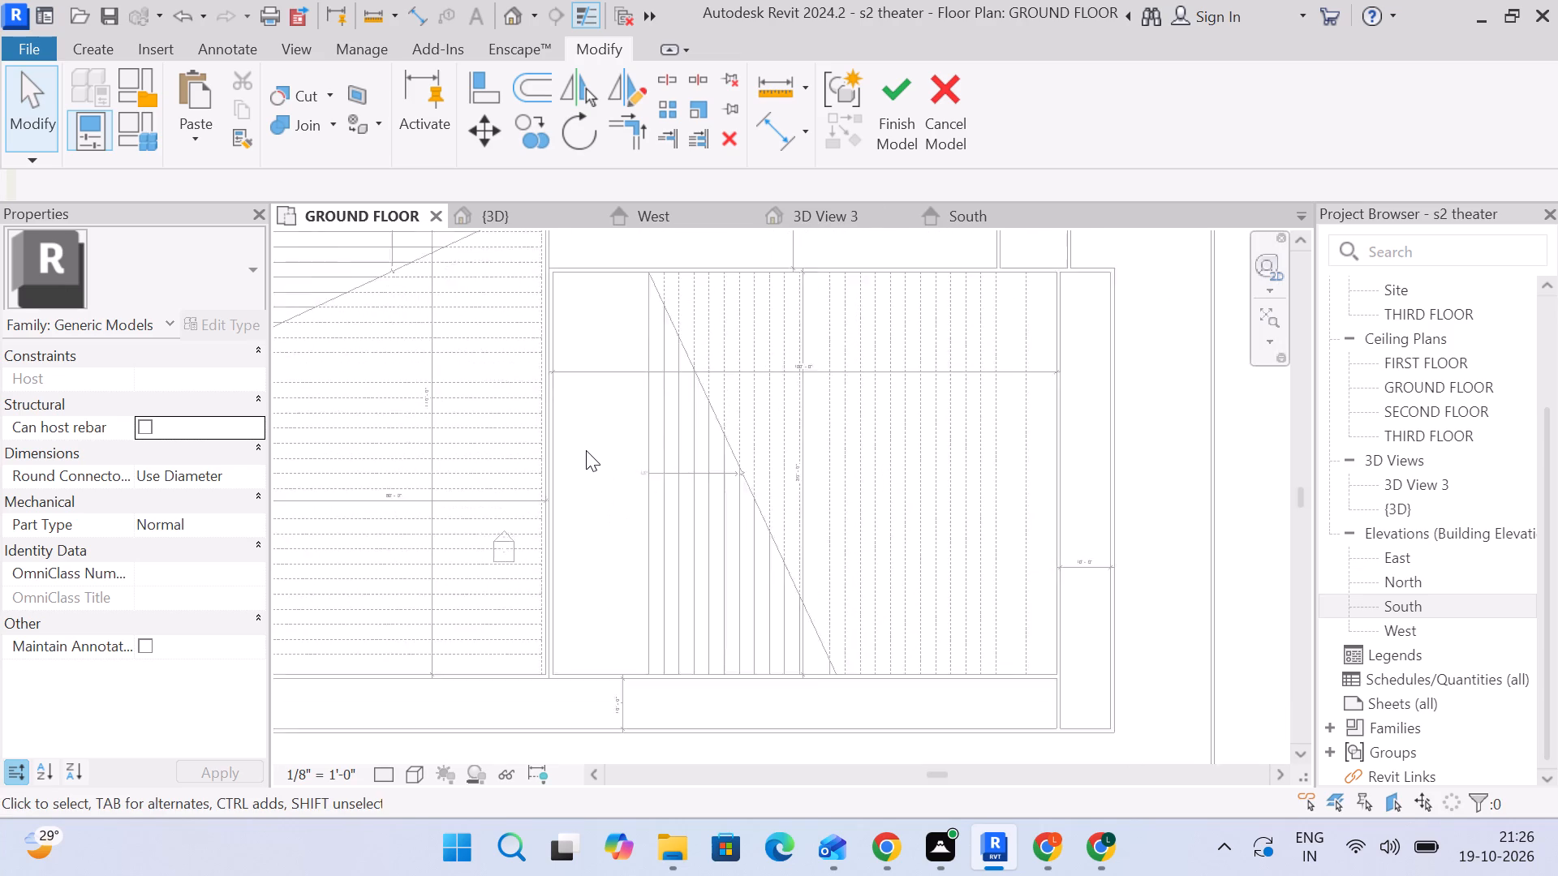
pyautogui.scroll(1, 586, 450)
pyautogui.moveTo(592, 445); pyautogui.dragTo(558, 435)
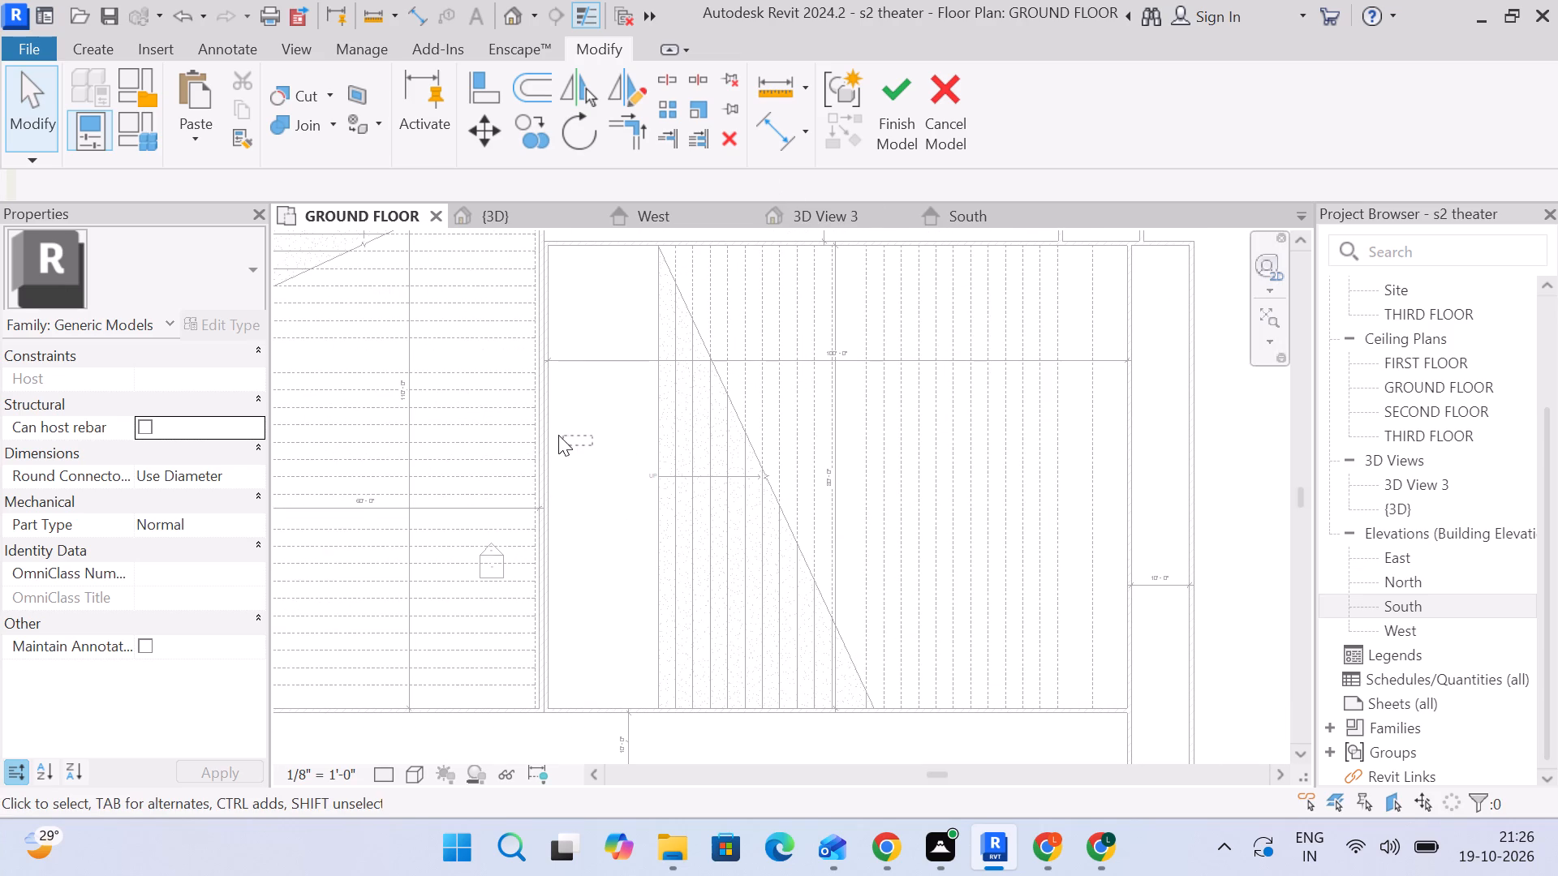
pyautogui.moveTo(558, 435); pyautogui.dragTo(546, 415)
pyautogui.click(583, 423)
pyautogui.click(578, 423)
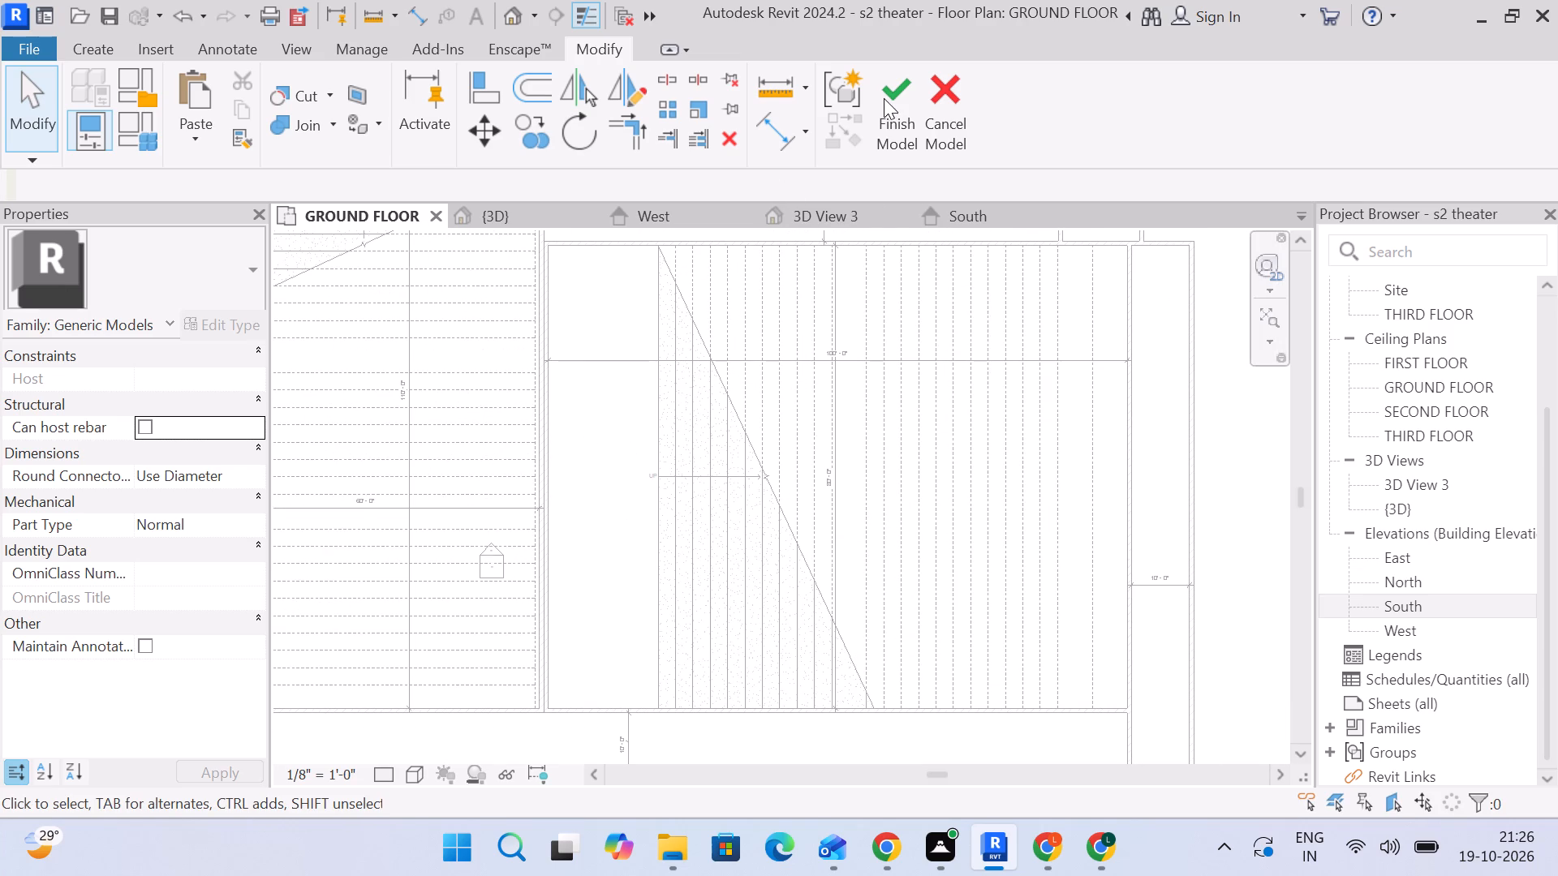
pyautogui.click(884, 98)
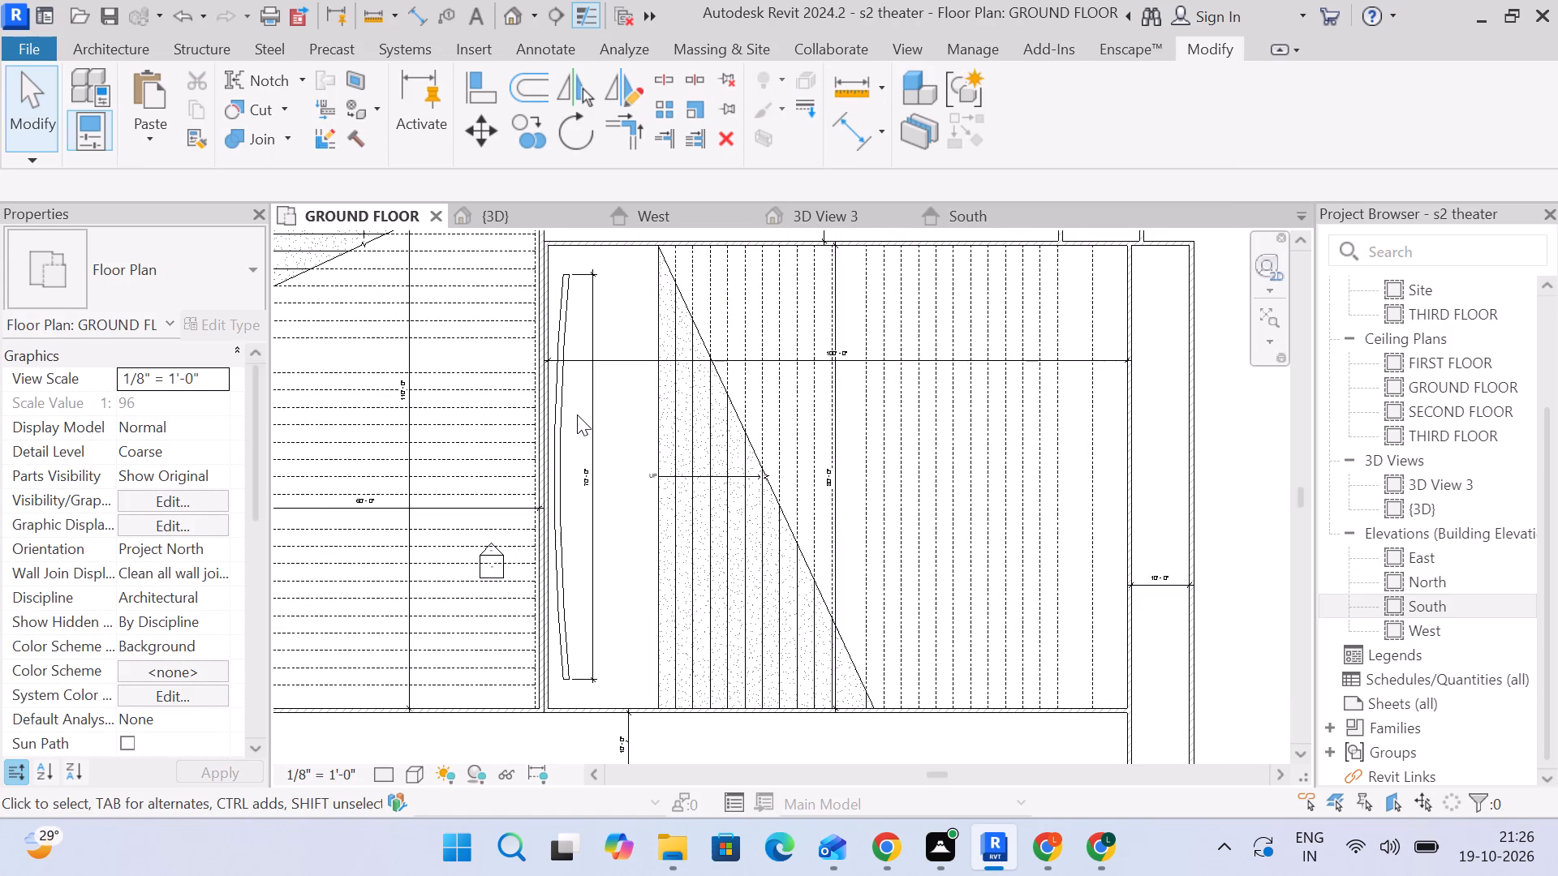
# Open the SCREEN 1 in-place model from the 3D view and start editing its extrusion sketch.
pyautogui.click(563, 399)
pyautogui.click(488, 194)
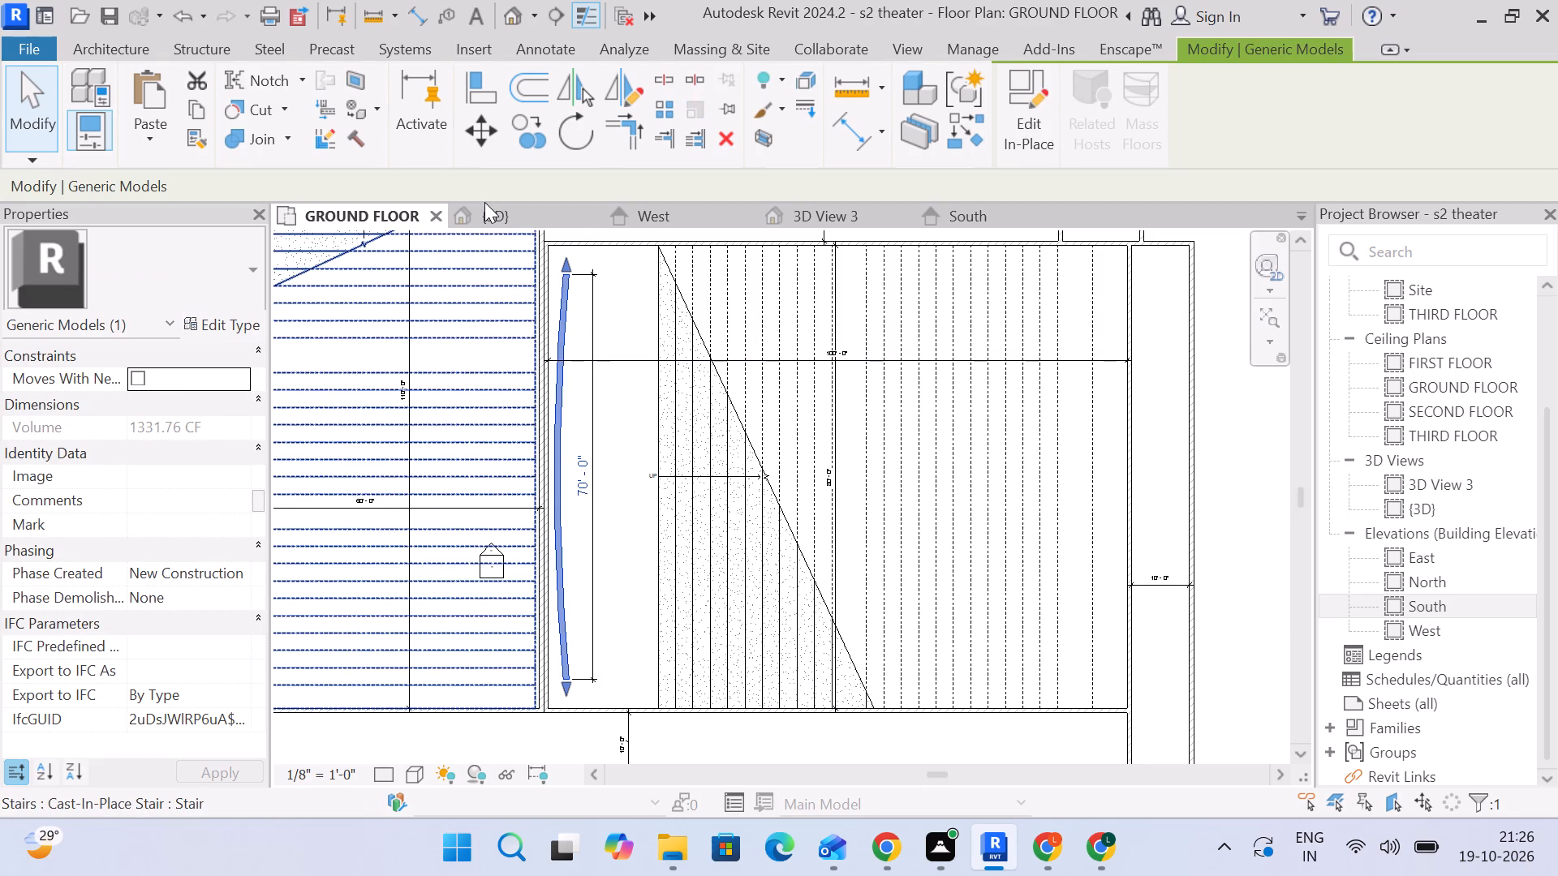
pyautogui.click(484, 202)
pyautogui.click(516, 215)
pyautogui.scroll(2, 639, 535)
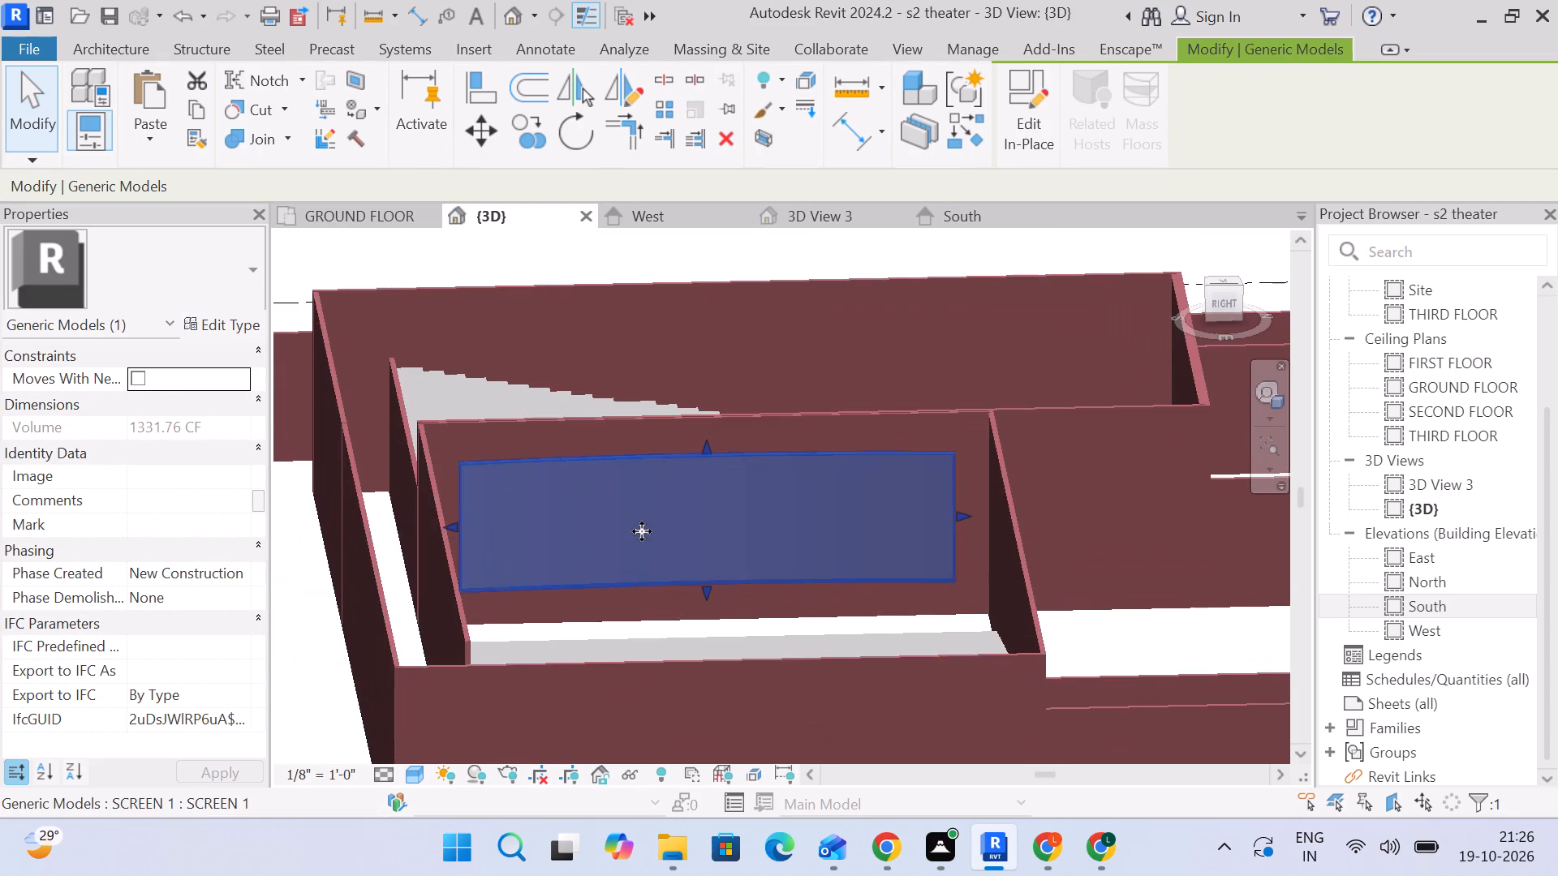
pyautogui.click(1011, 122)
pyautogui.scroll(4, 722, 588)
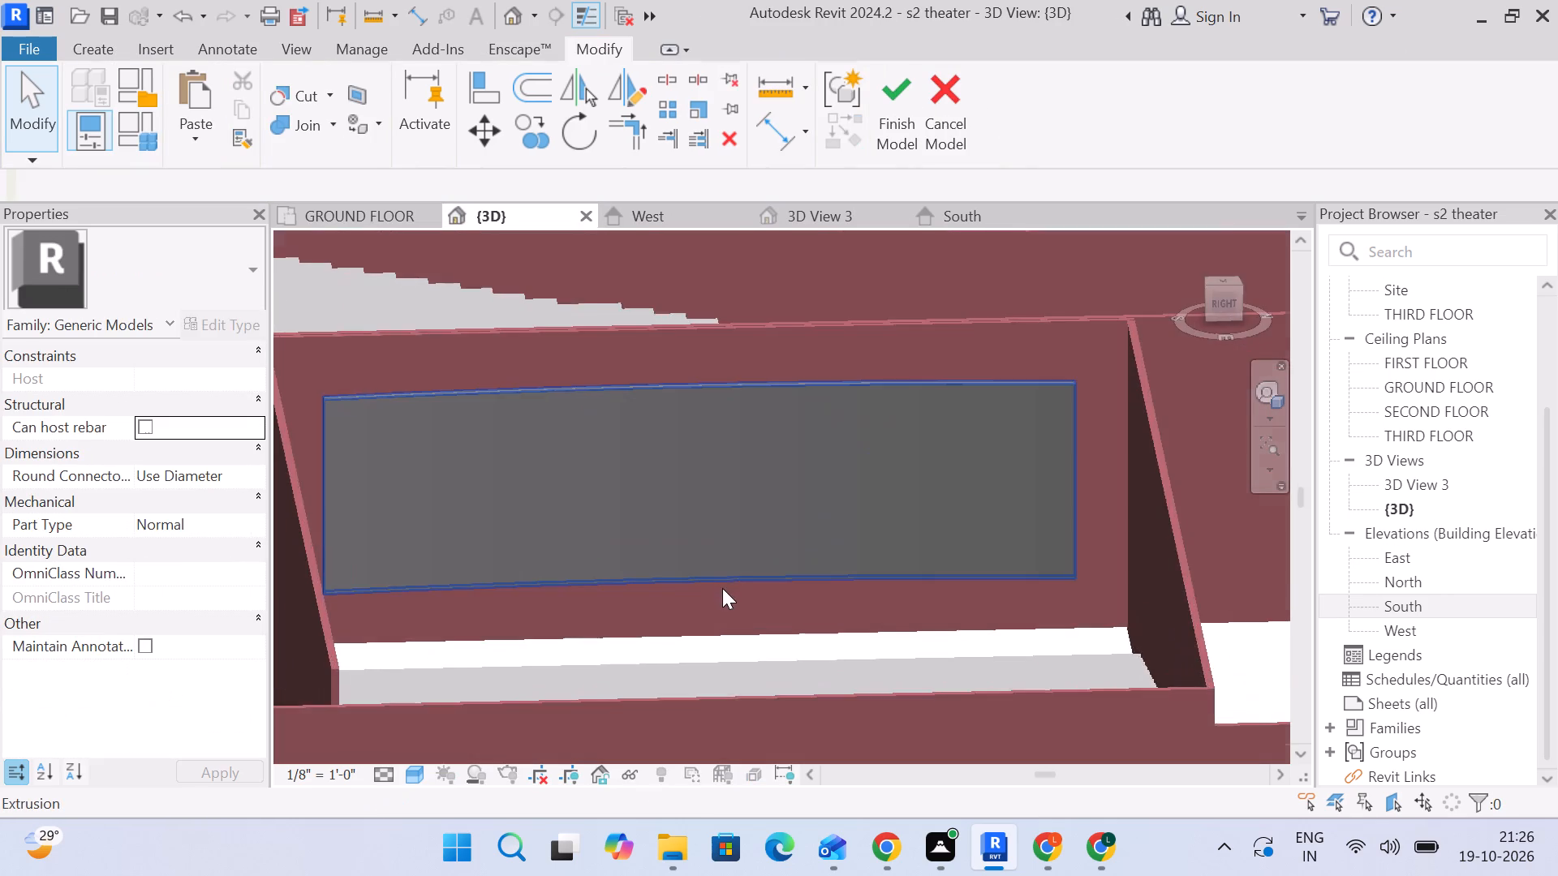
pyautogui.click(789, 444)
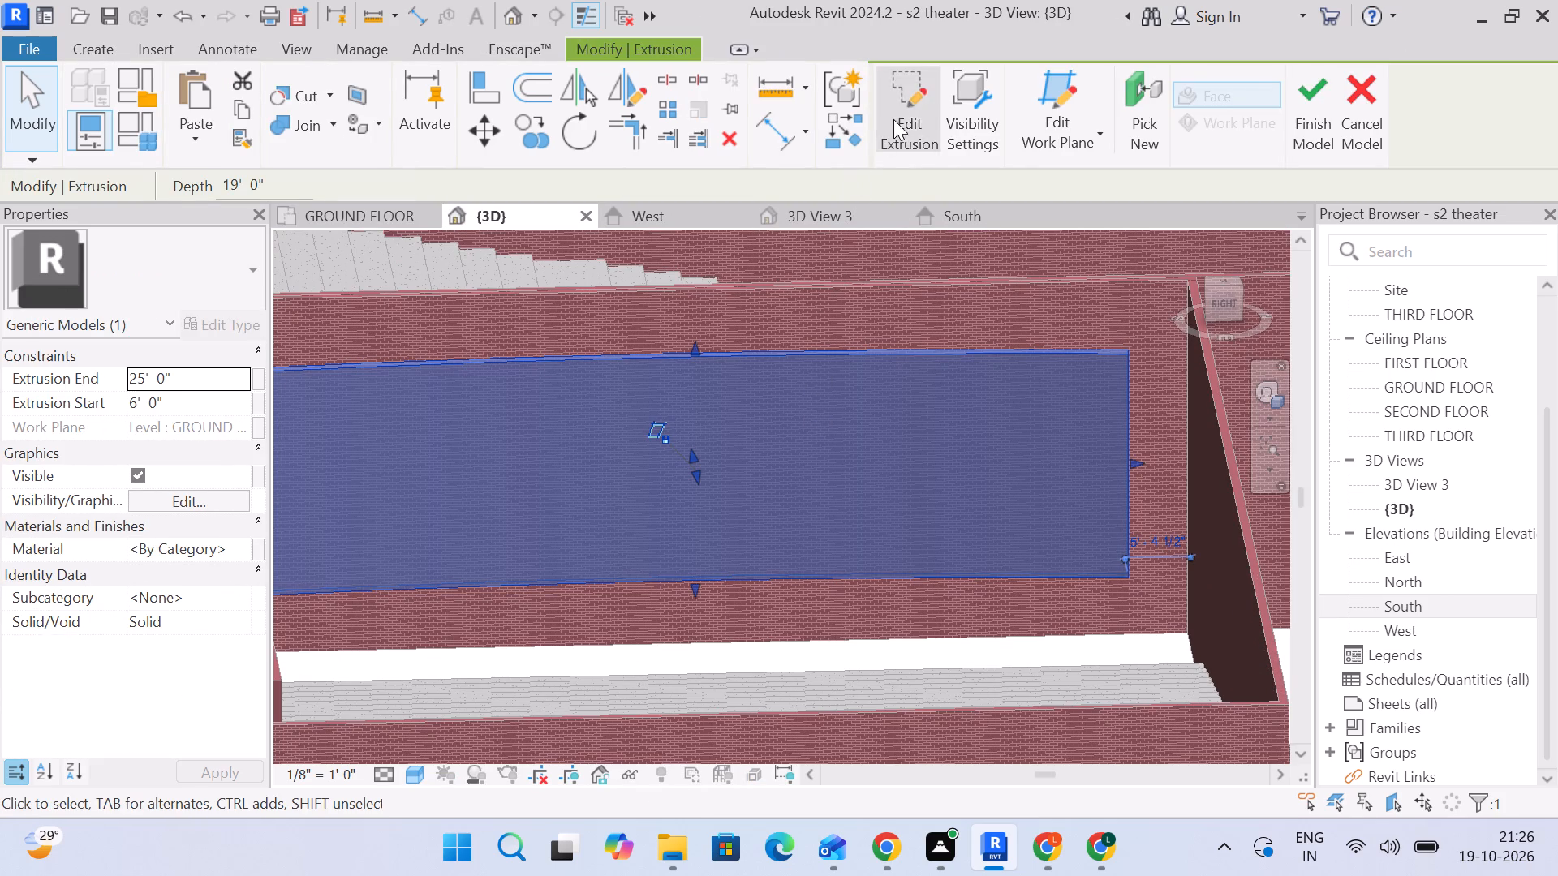
pyautogui.click(905, 110)
pyautogui.scroll(-3, 732, 552)
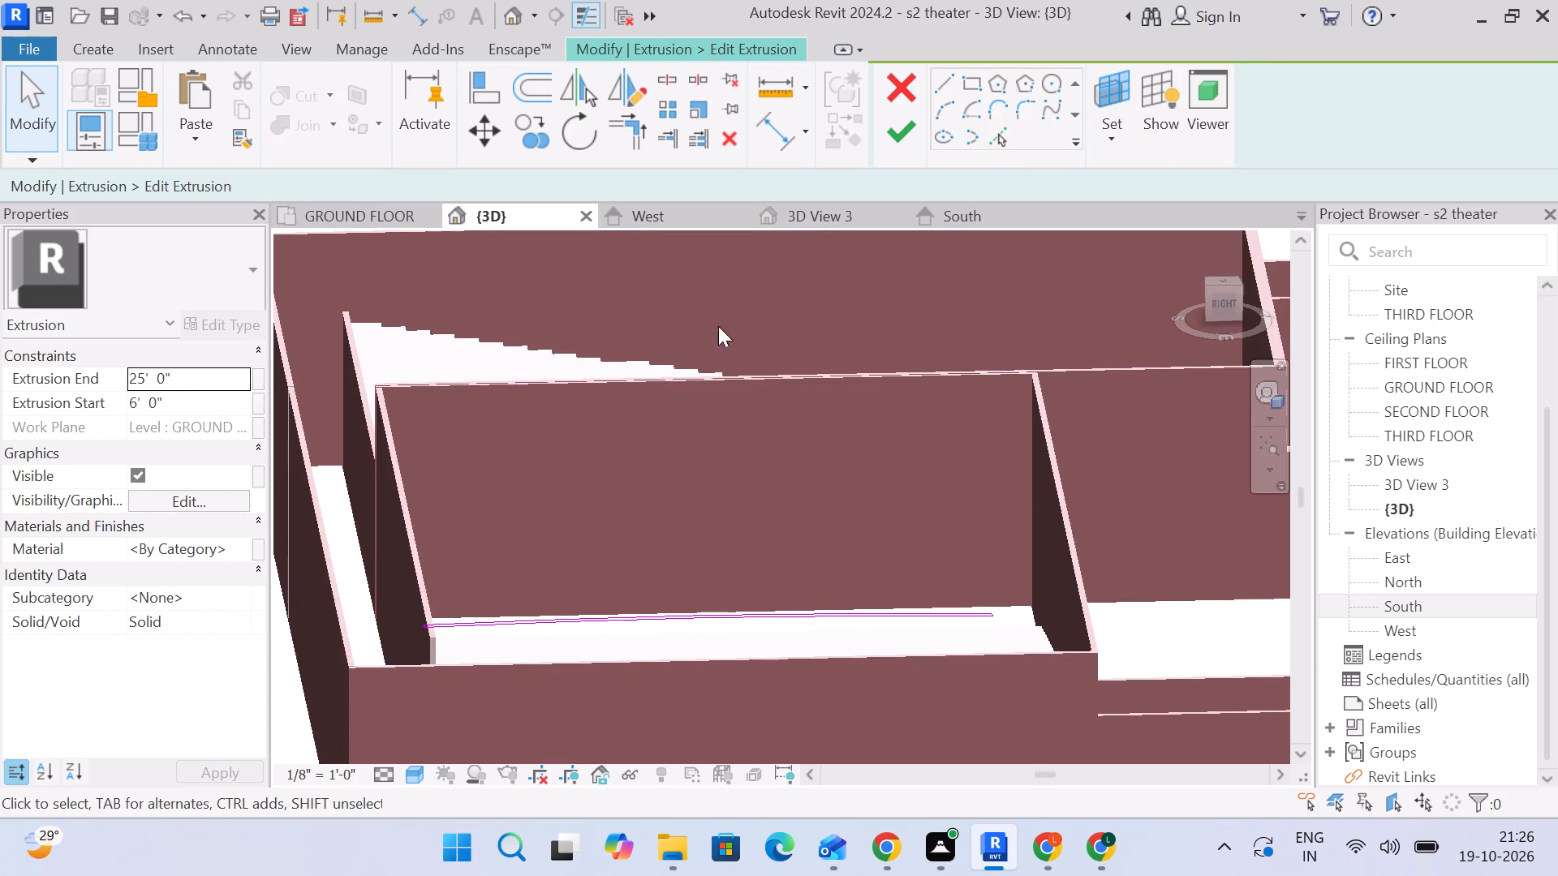
# Inspect the SCREEN 1 extrusion sketch and its end line in the ground floor plan, and finish the model without changes.
pyautogui.click(657, 225)
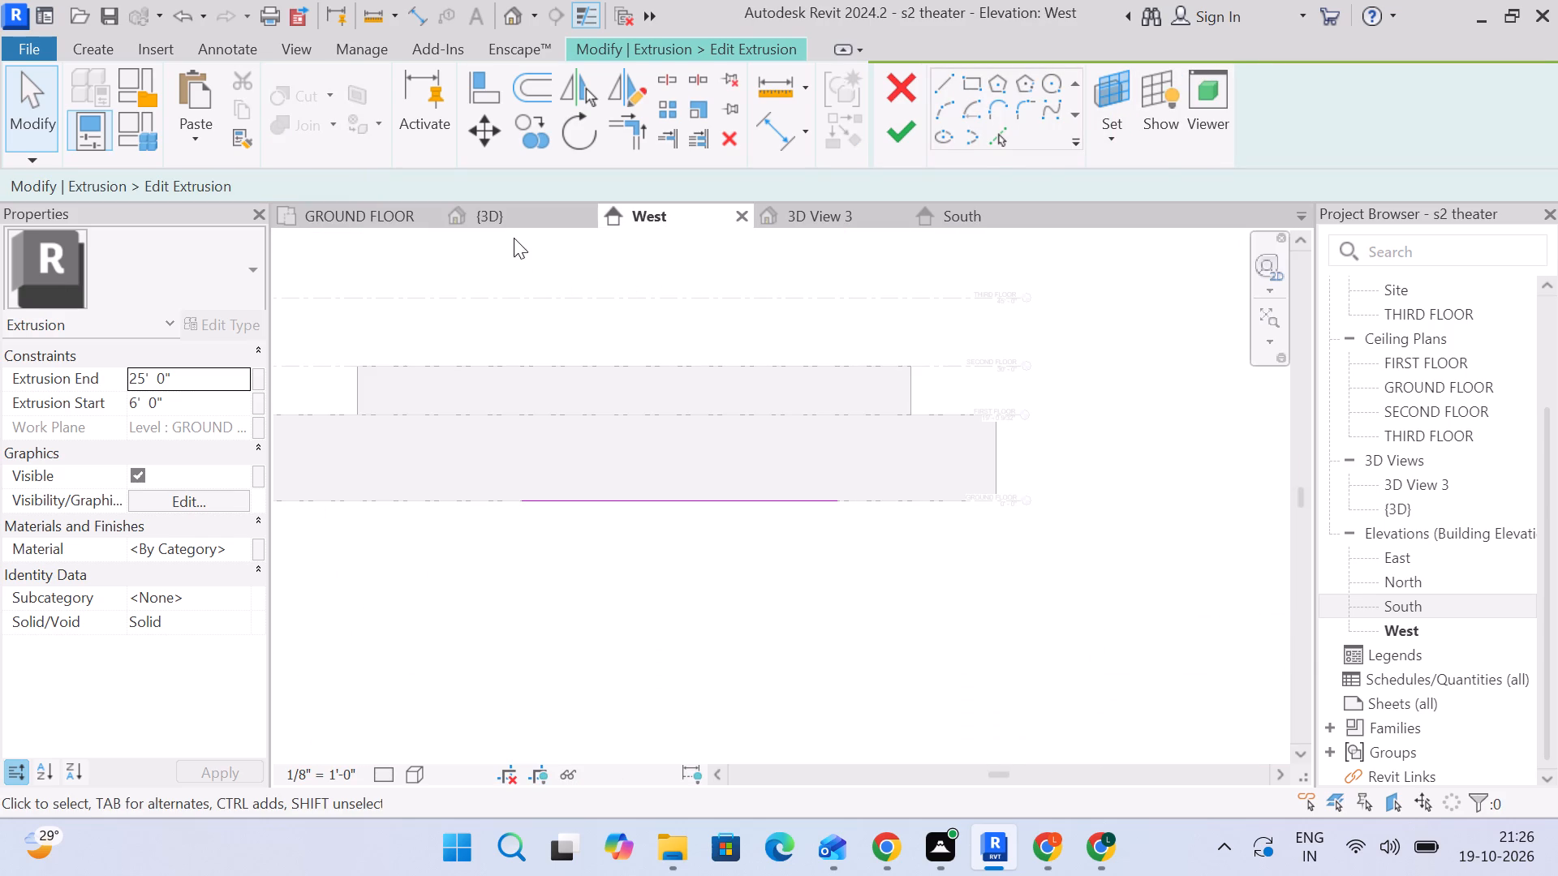
pyautogui.click(507, 220)
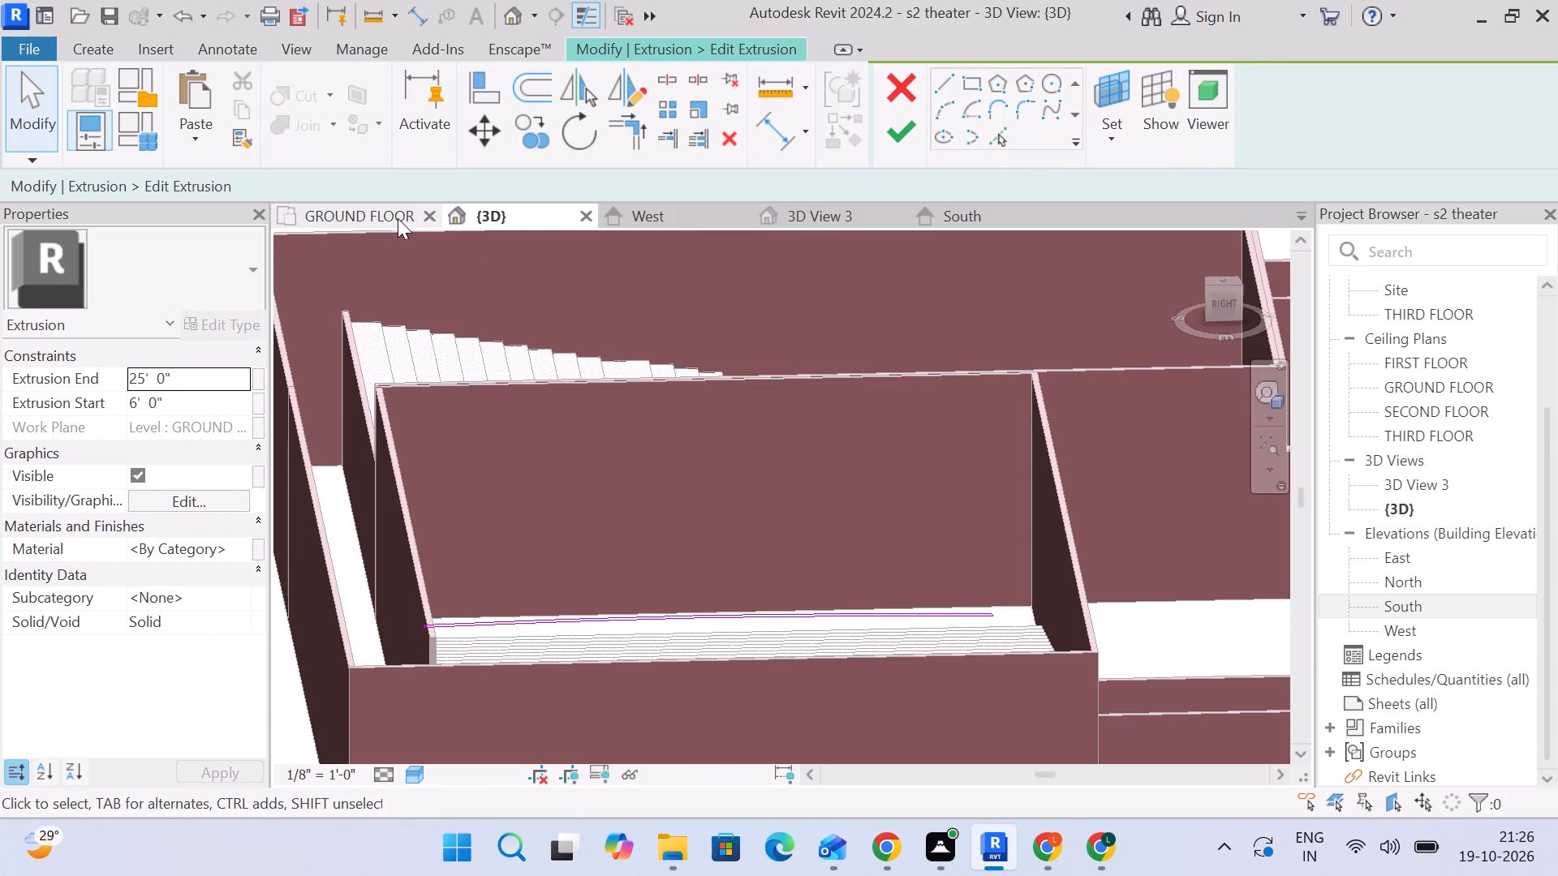
pyautogui.click(358, 218)
pyautogui.scroll(5, 576, 316)
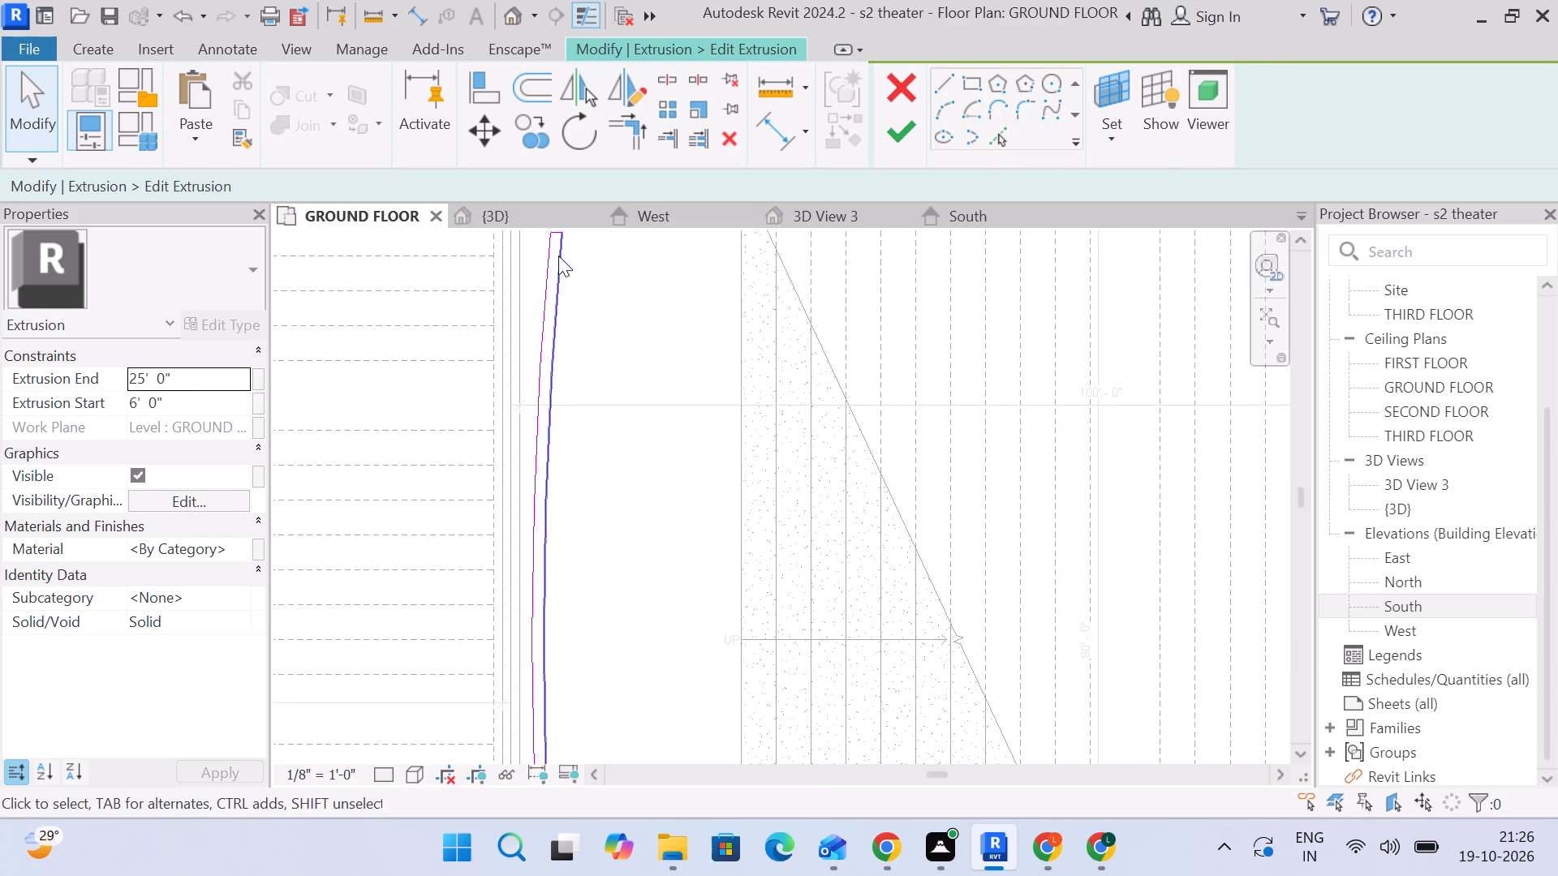
pyautogui.scroll(-3, 557, 253)
pyautogui.scroll(-3, 574, 324)
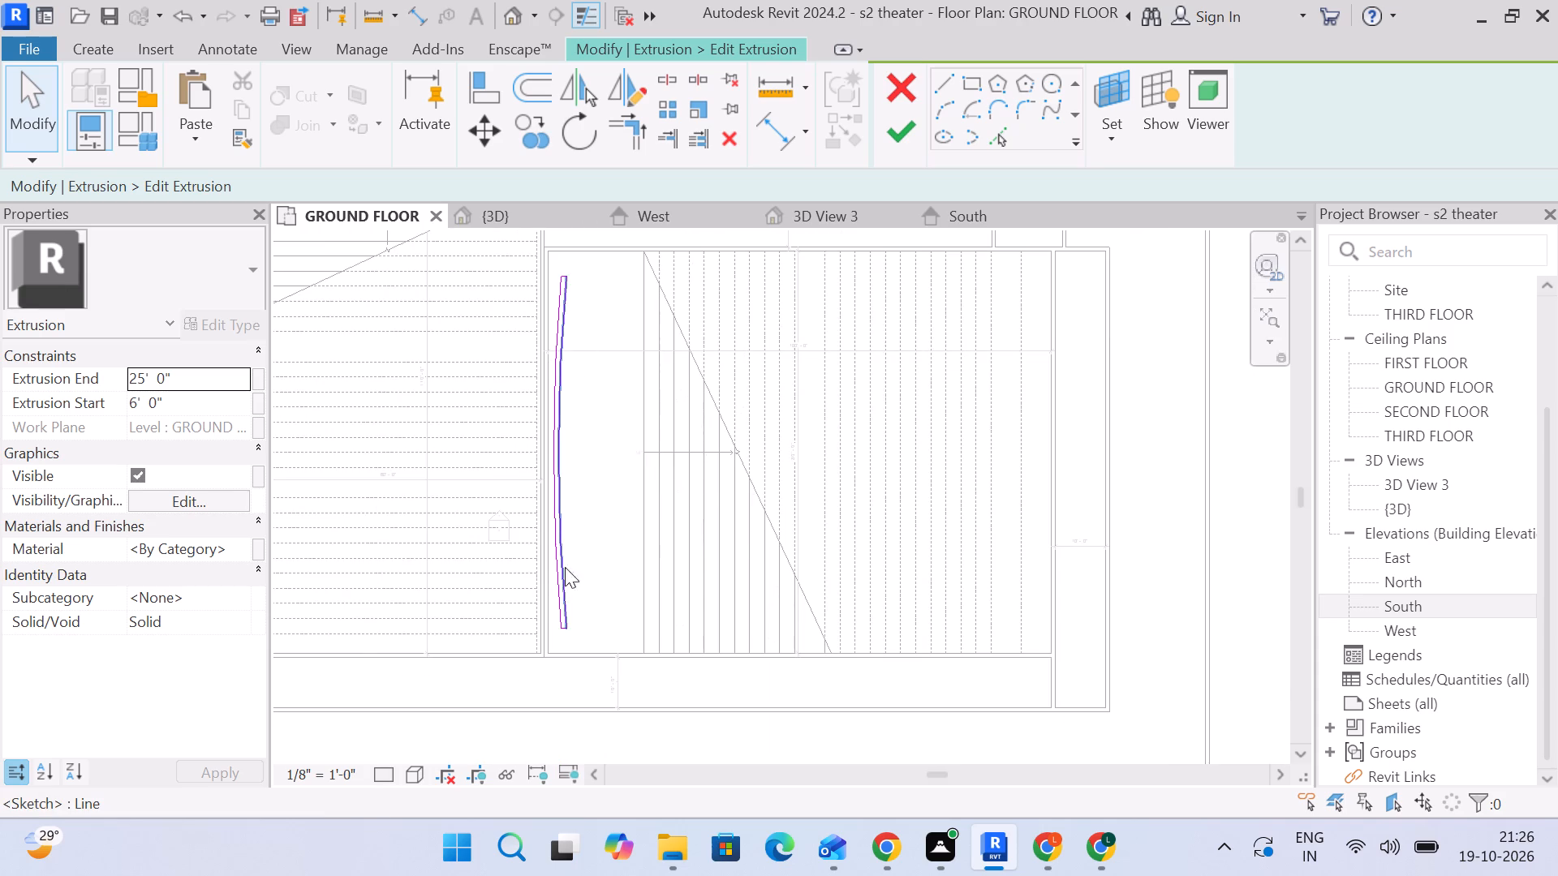
pyautogui.scroll(4, 562, 585)
pyautogui.click(566, 655)
pyautogui.scroll(3, 568, 612)
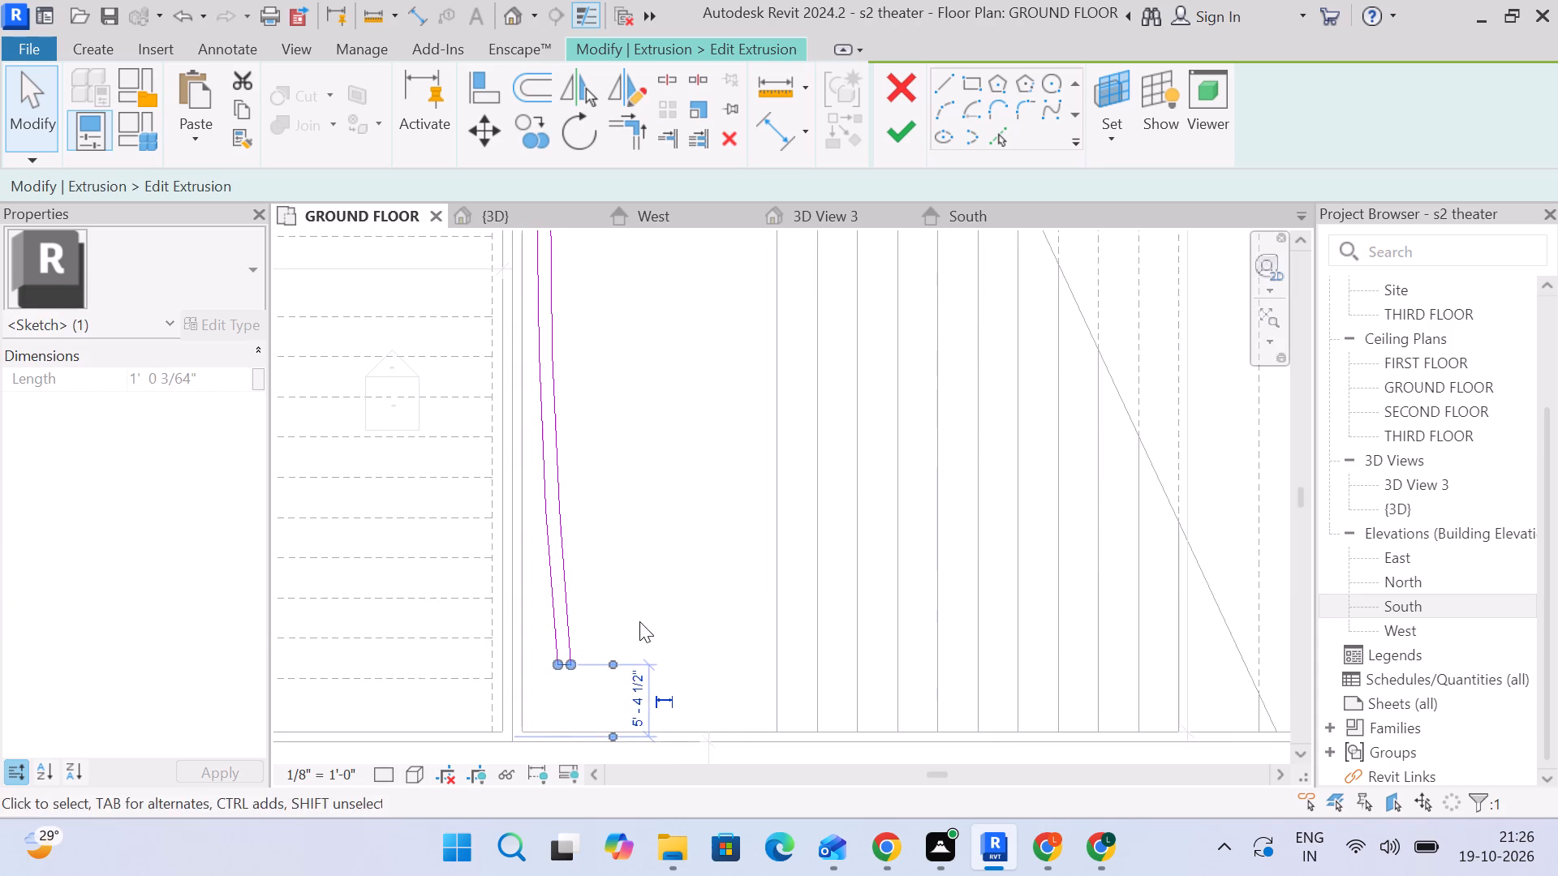
pyautogui.moveTo(639, 621); pyautogui.dragTo(661, 527, button='middle')
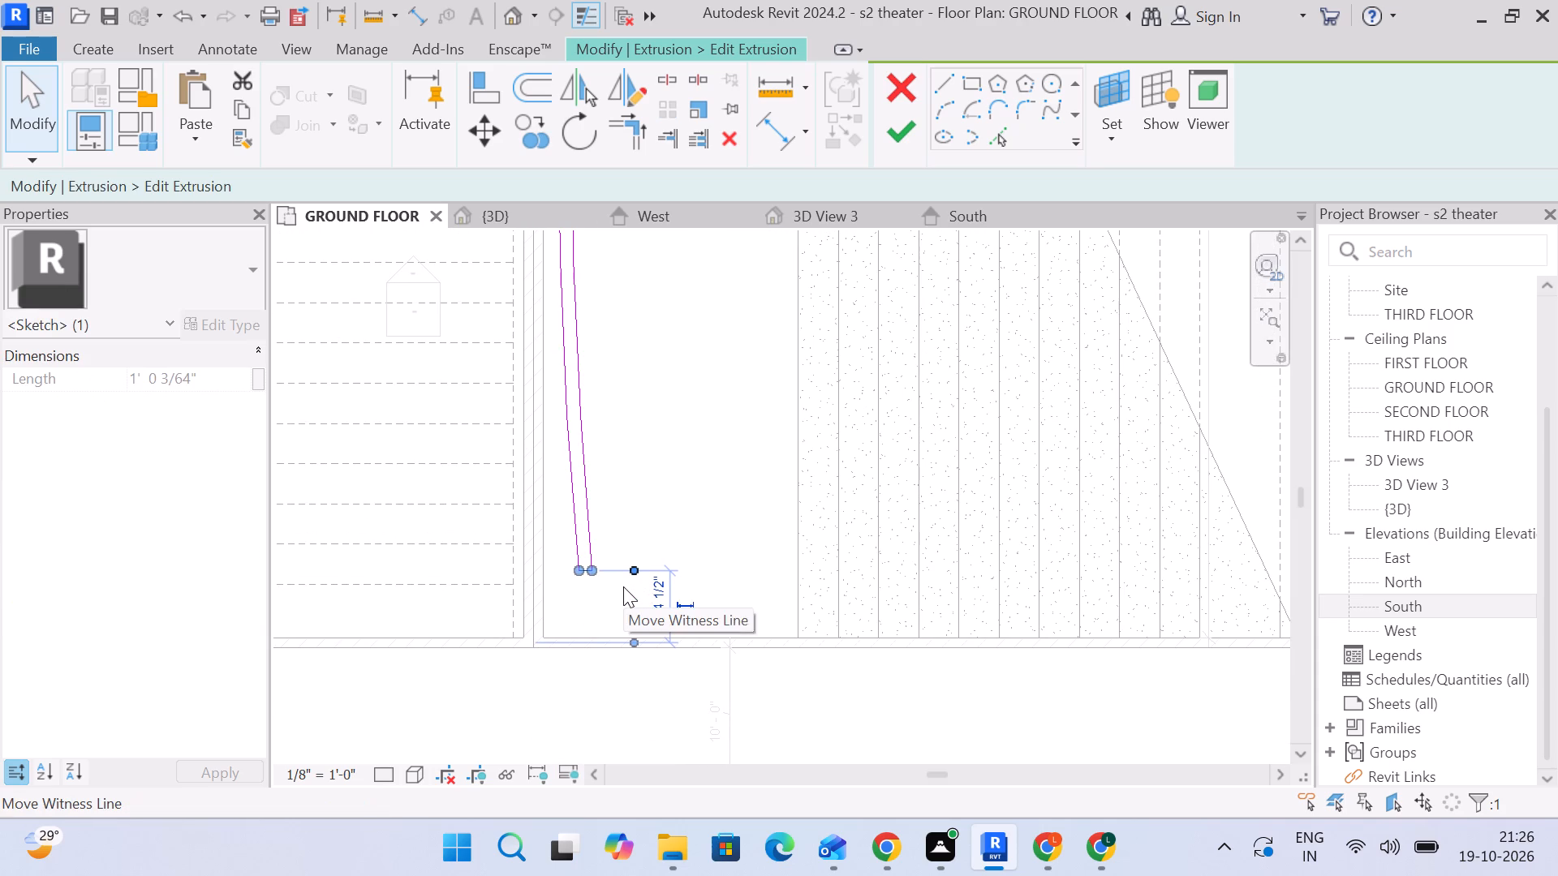
pyautogui.scroll(3, 584, 582)
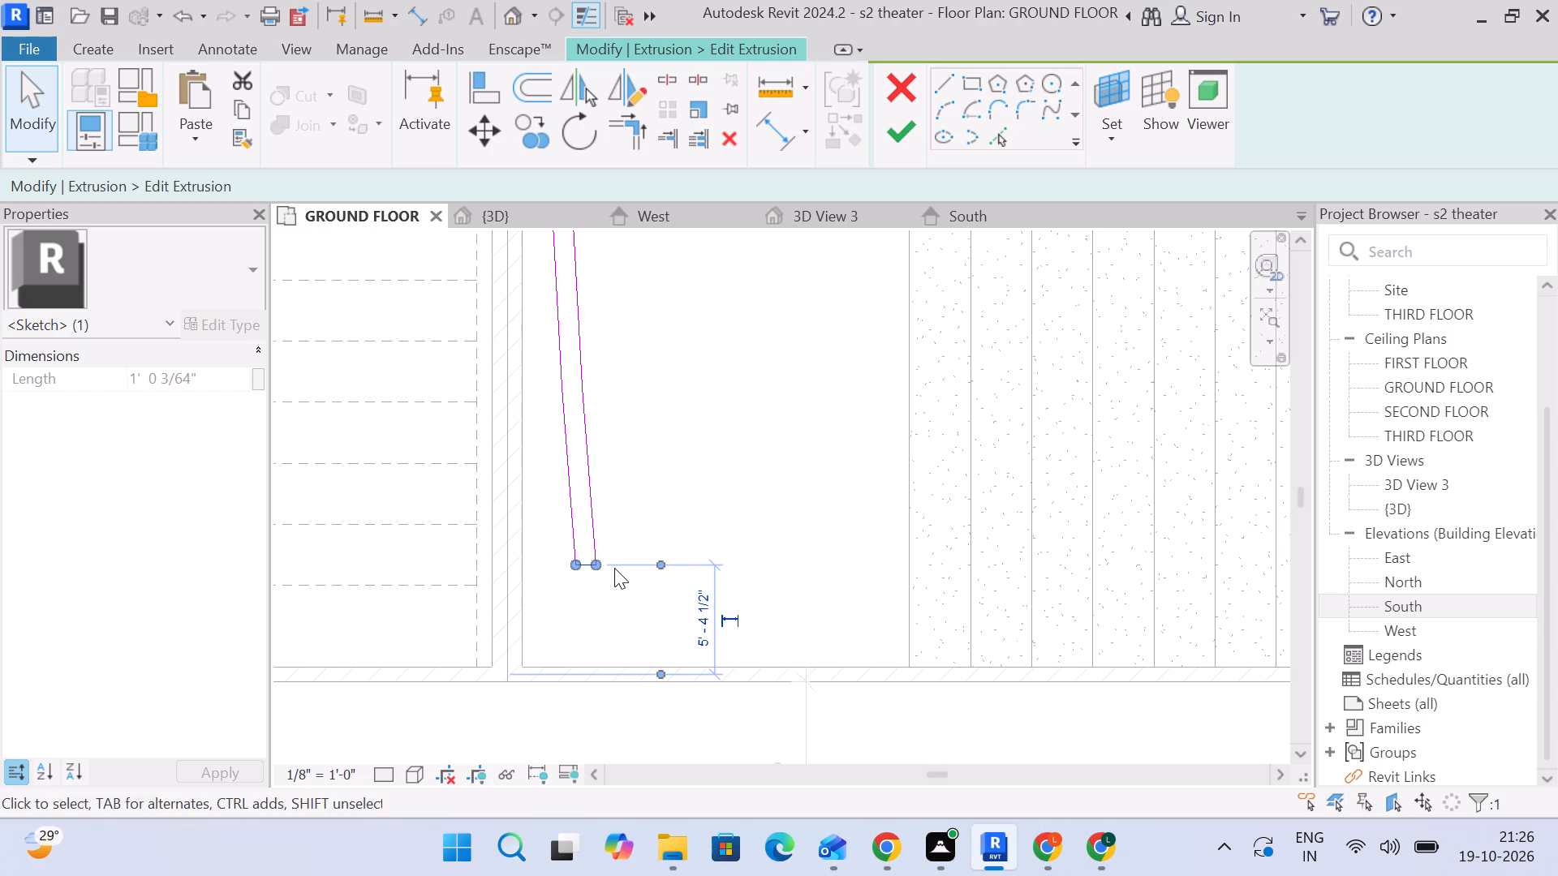
pyautogui.scroll(-8, 613, 569)
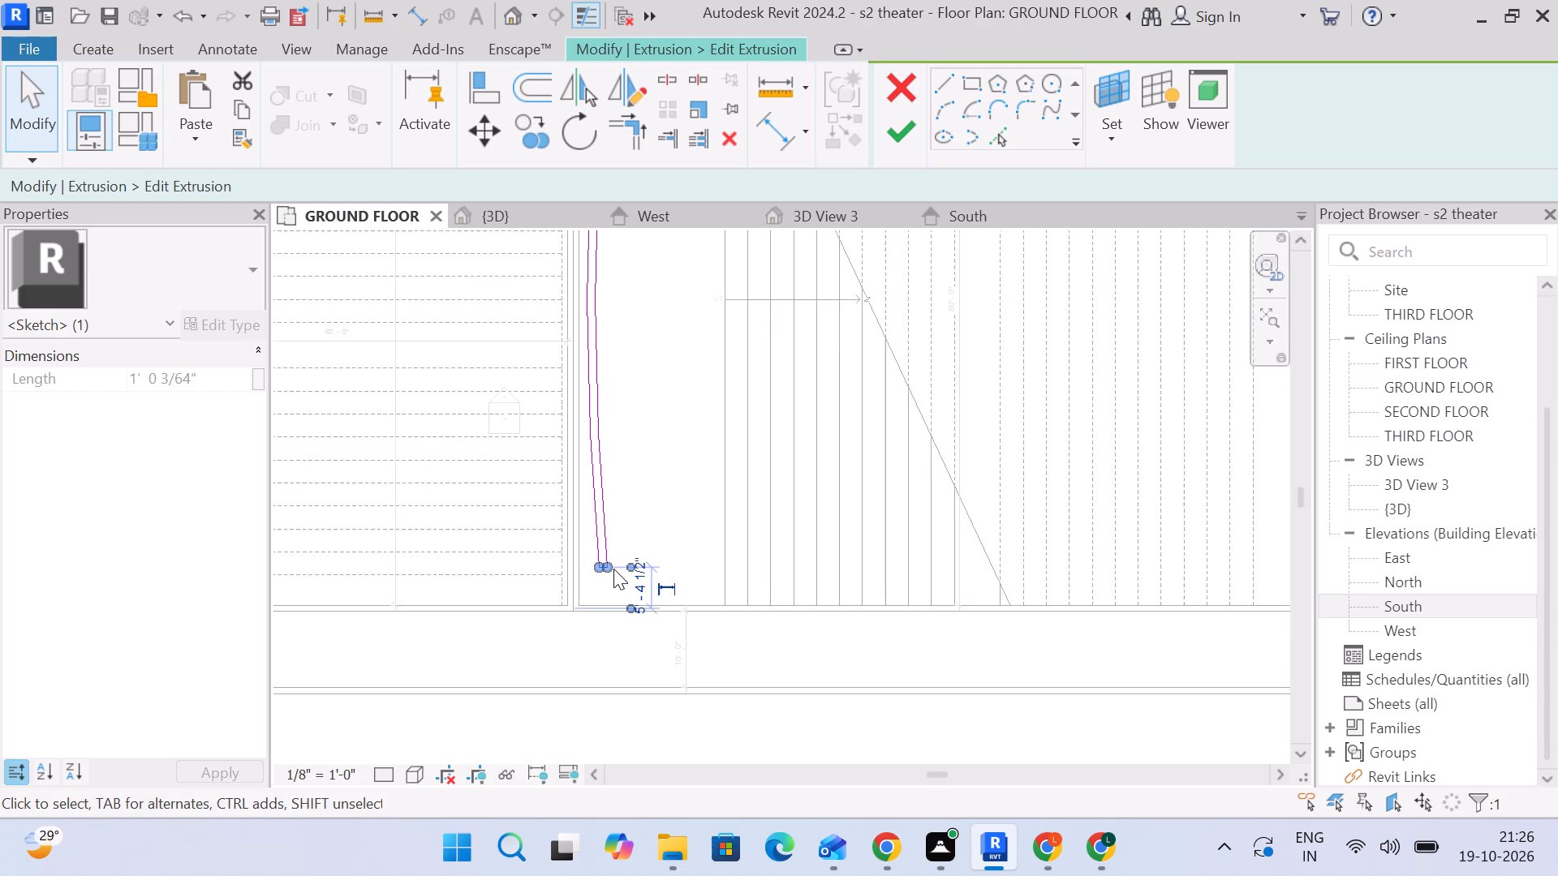
pyautogui.scroll(-2, 613, 569)
pyautogui.scroll(3, 631, 572)
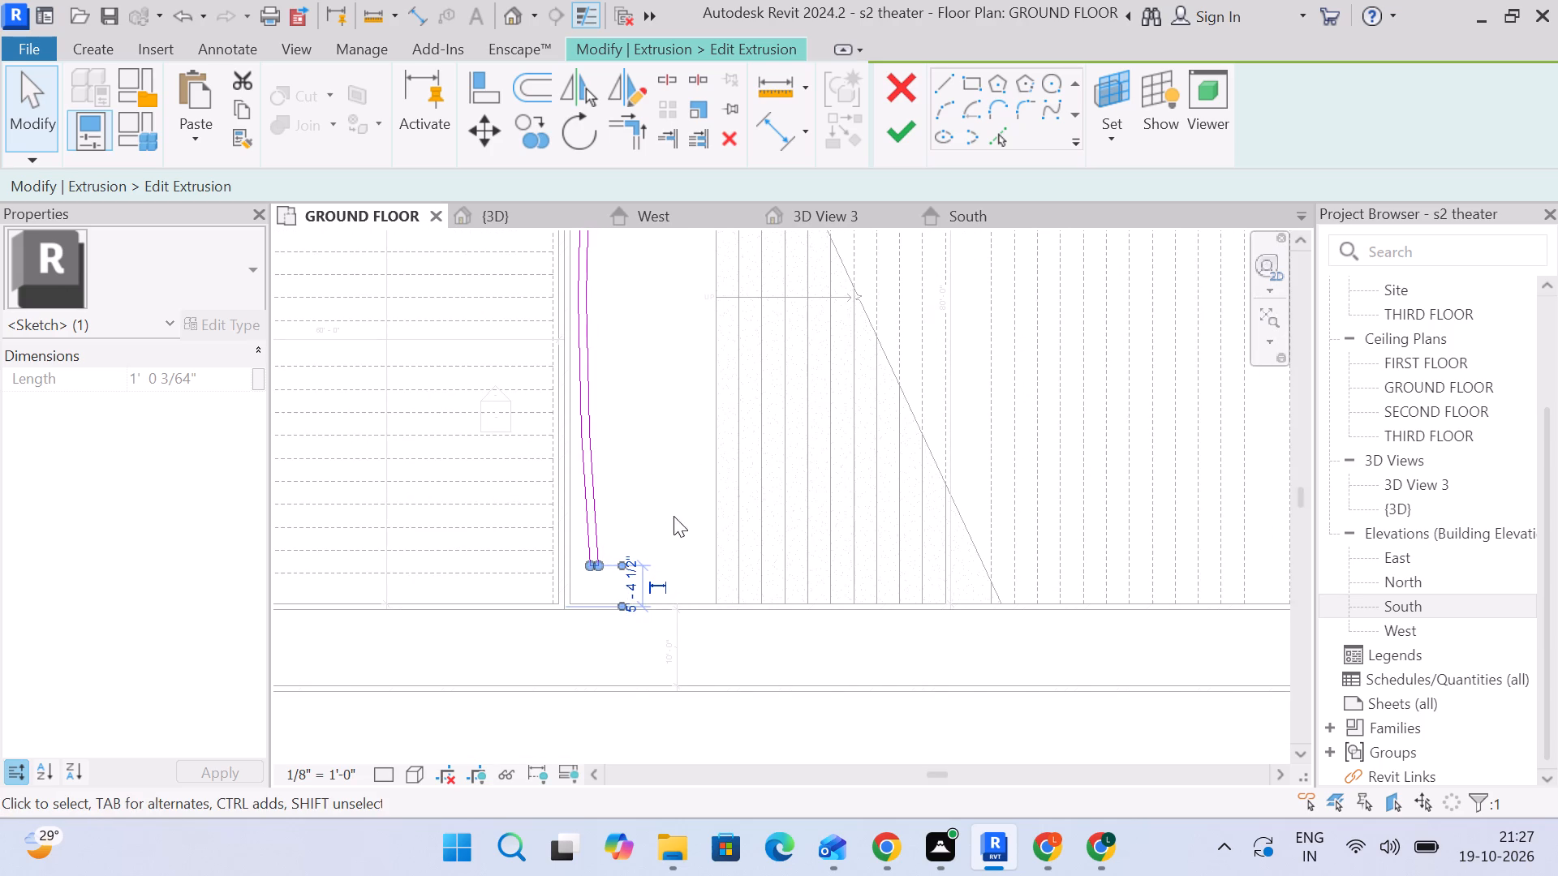
pyautogui.press('Escape')
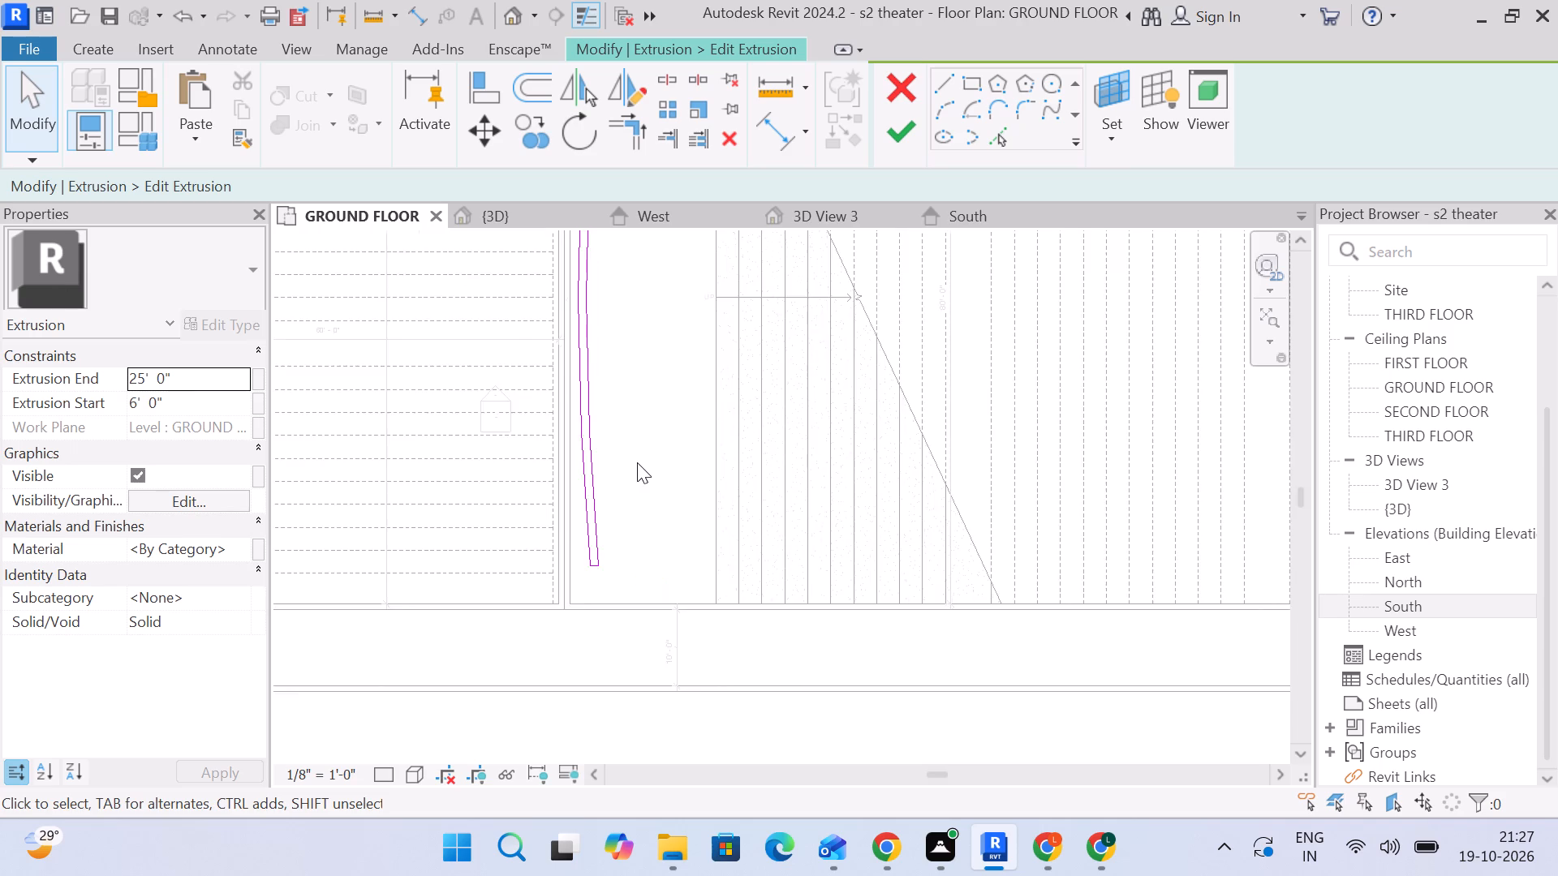
pyautogui.scroll(-5, 637, 462)
pyautogui.moveTo(628, 482); pyautogui.dragTo(626, 539, button='middle')
pyautogui.click(907, 127)
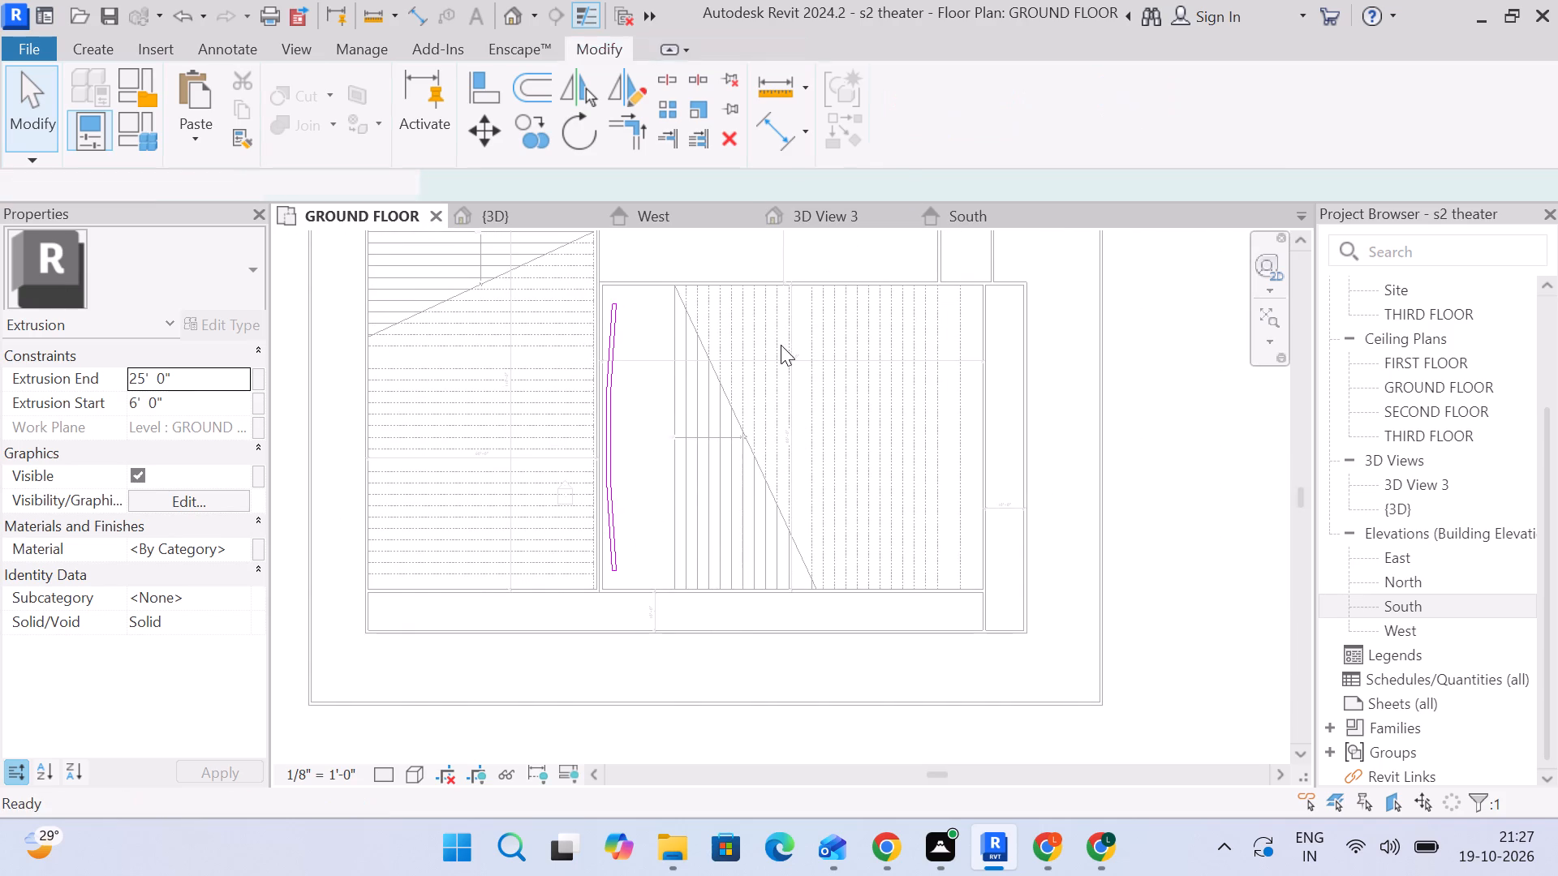
pyautogui.scroll(3, 605, 413)
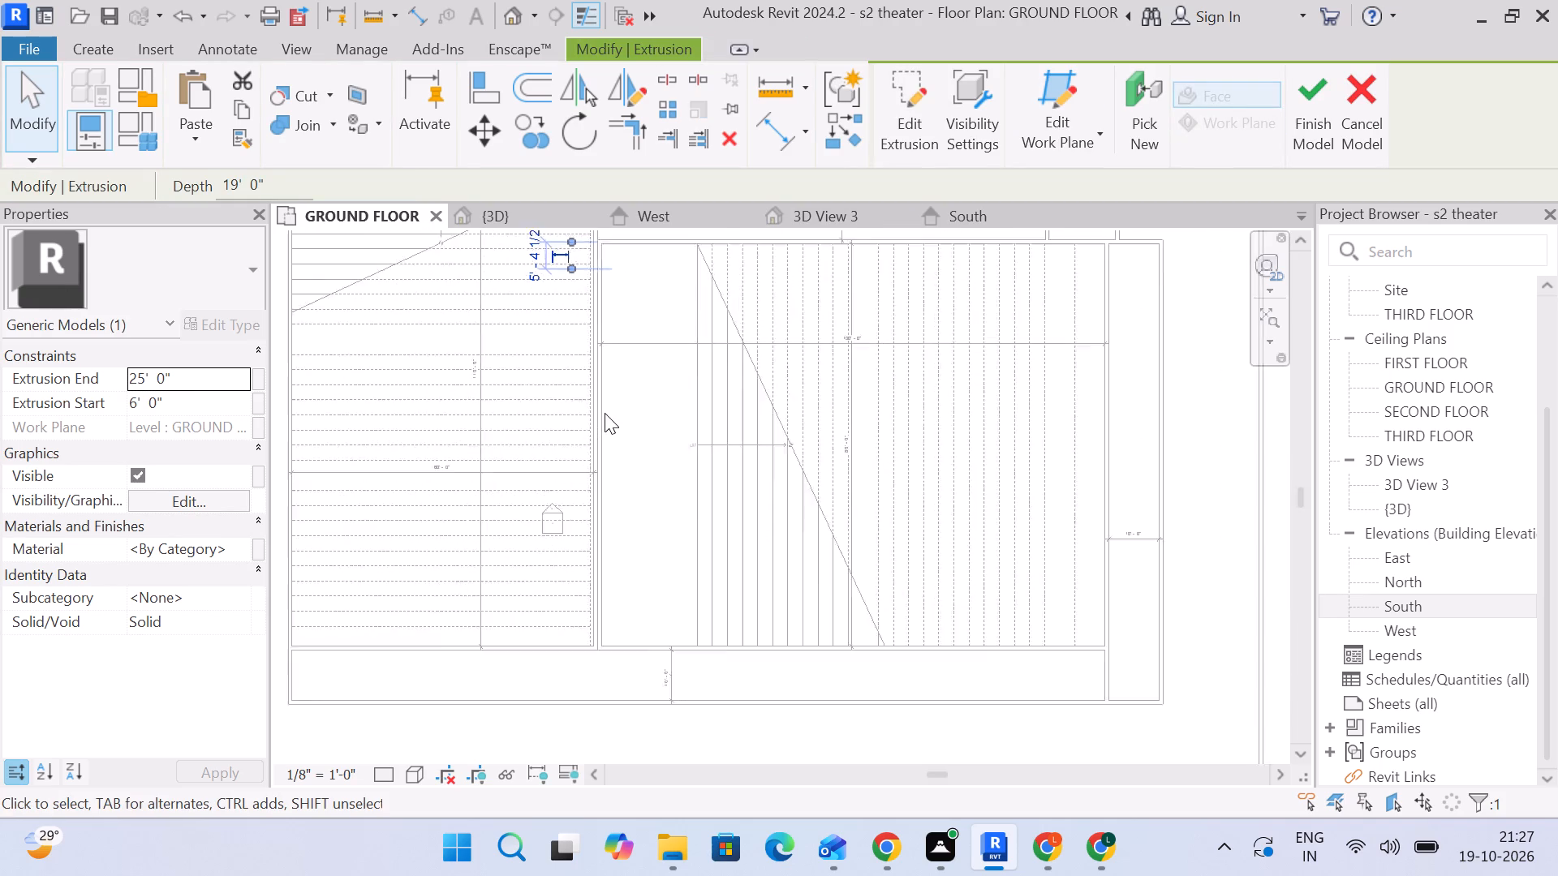
pyautogui.scroll(1, 605, 413)
pyautogui.click(1311, 105)
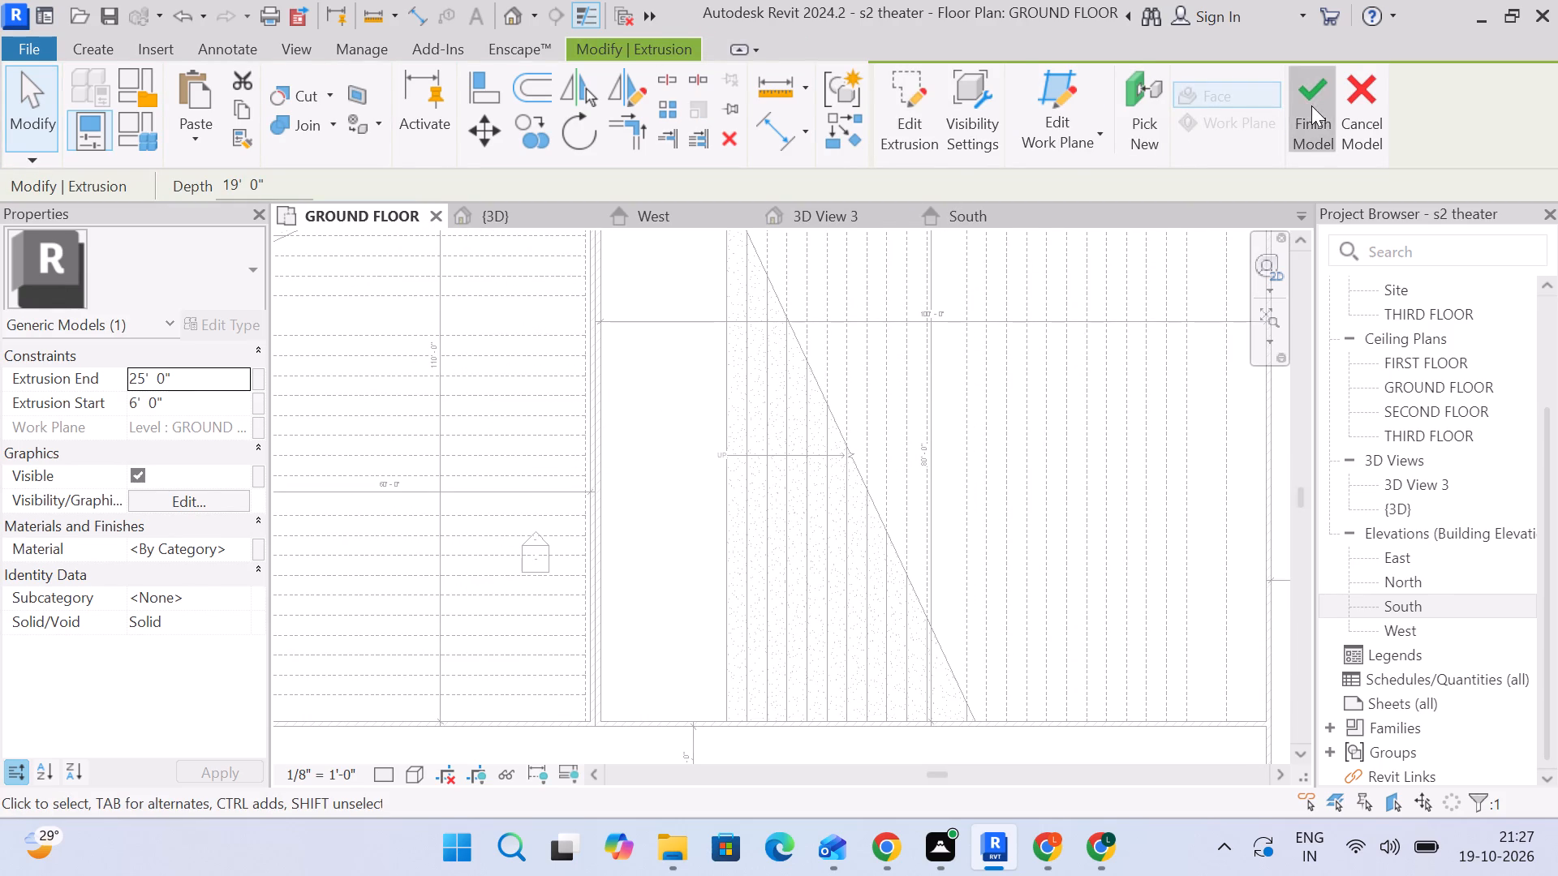
# Delete the length dimension beside the curved cinema screen in the ground floor plan.
pyautogui.scroll(-4, 715, 379)
pyautogui.scroll(4, 667, 355)
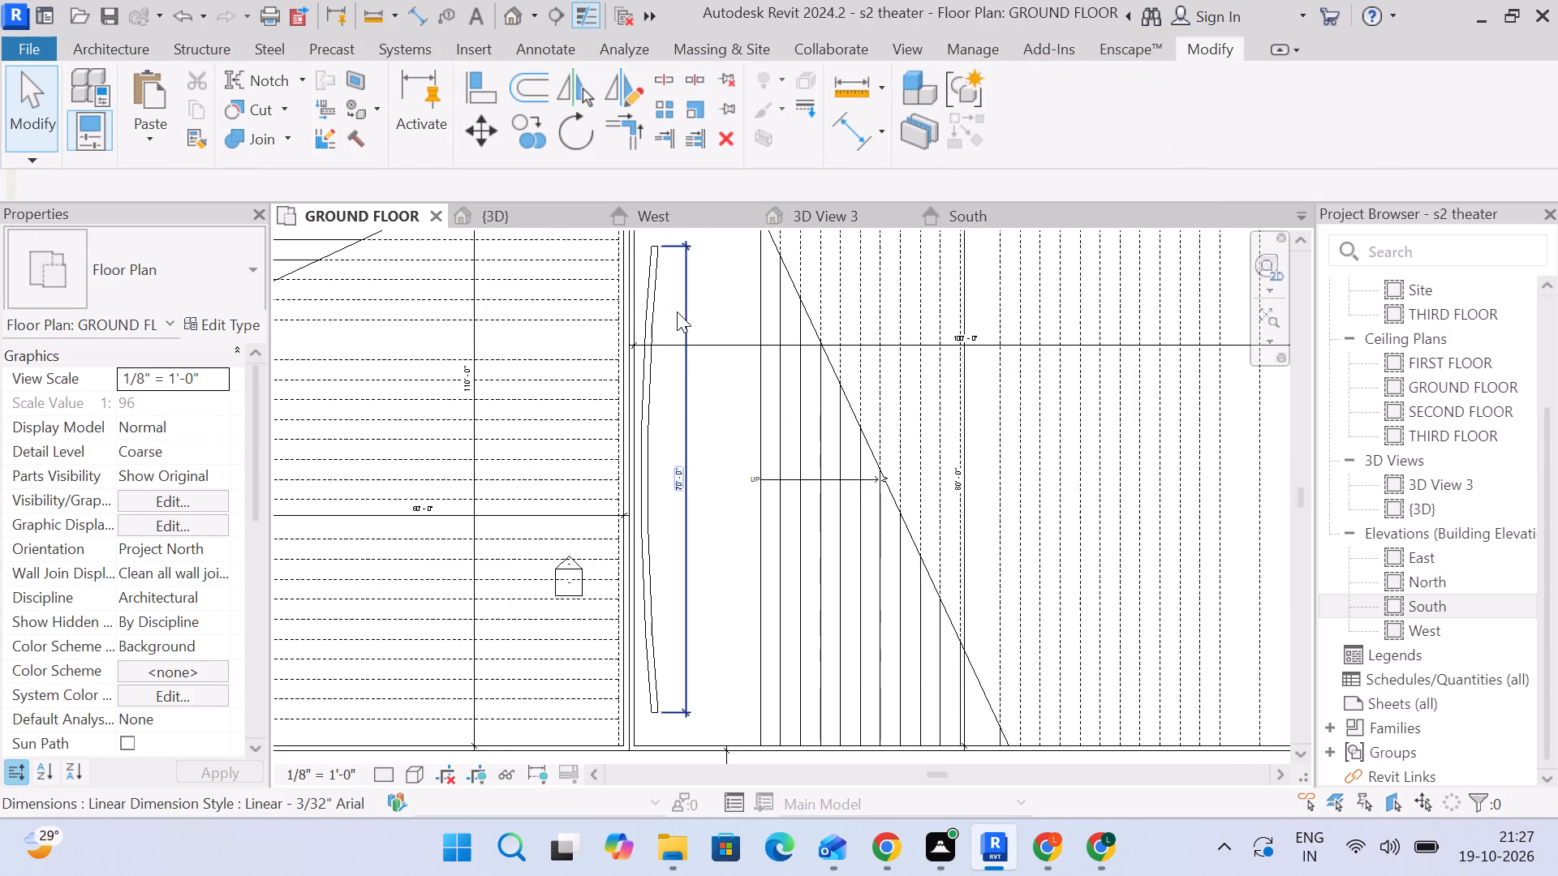
pyautogui.scroll(1, 676, 321)
pyautogui.click(682, 474)
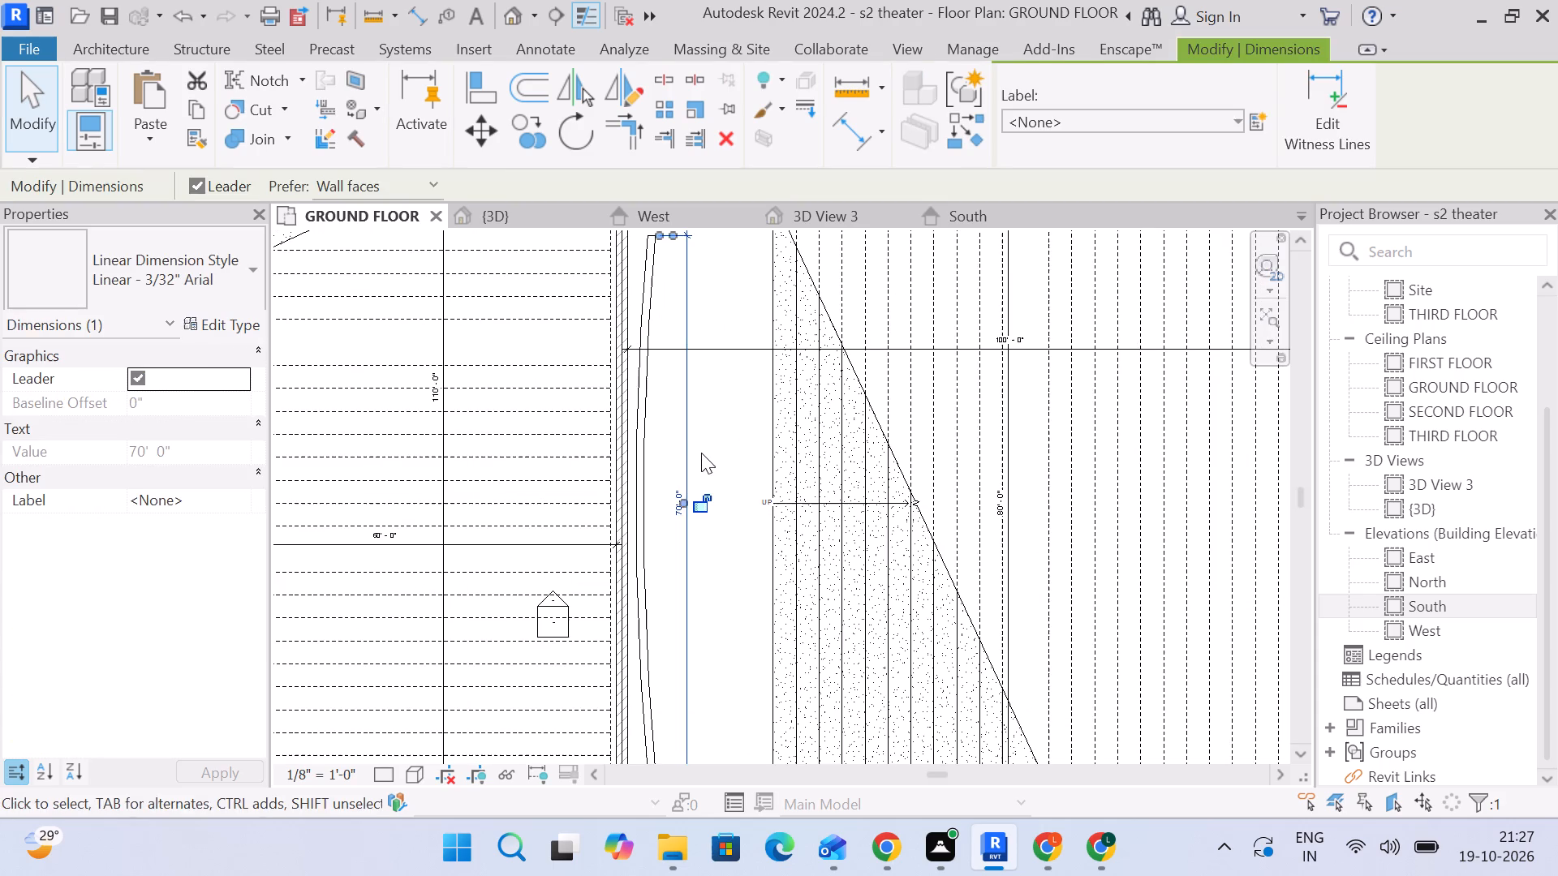
pyautogui.press('Delete')
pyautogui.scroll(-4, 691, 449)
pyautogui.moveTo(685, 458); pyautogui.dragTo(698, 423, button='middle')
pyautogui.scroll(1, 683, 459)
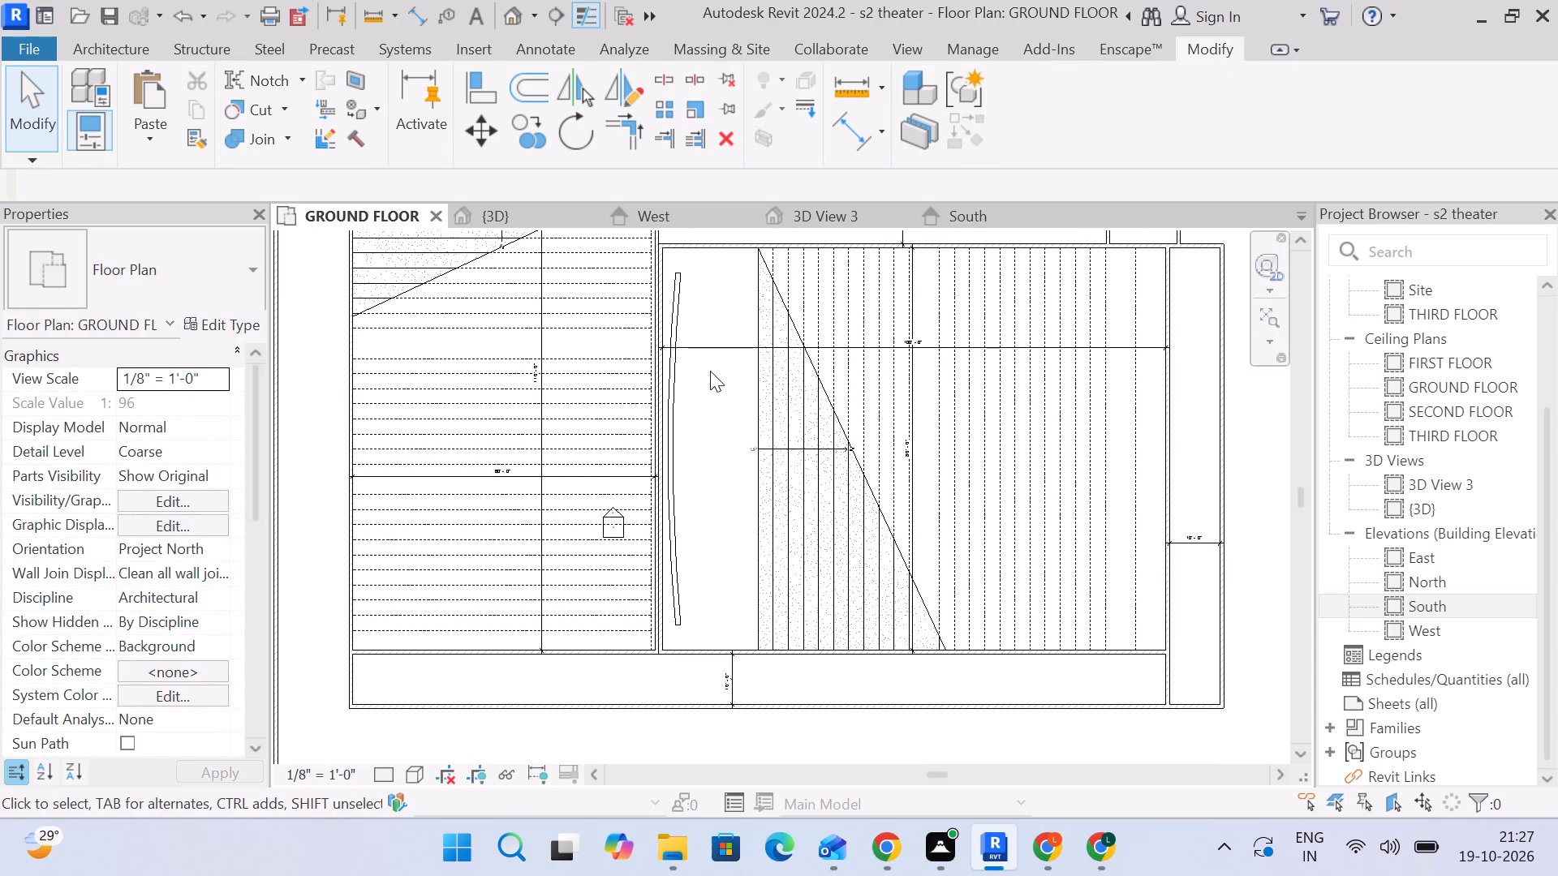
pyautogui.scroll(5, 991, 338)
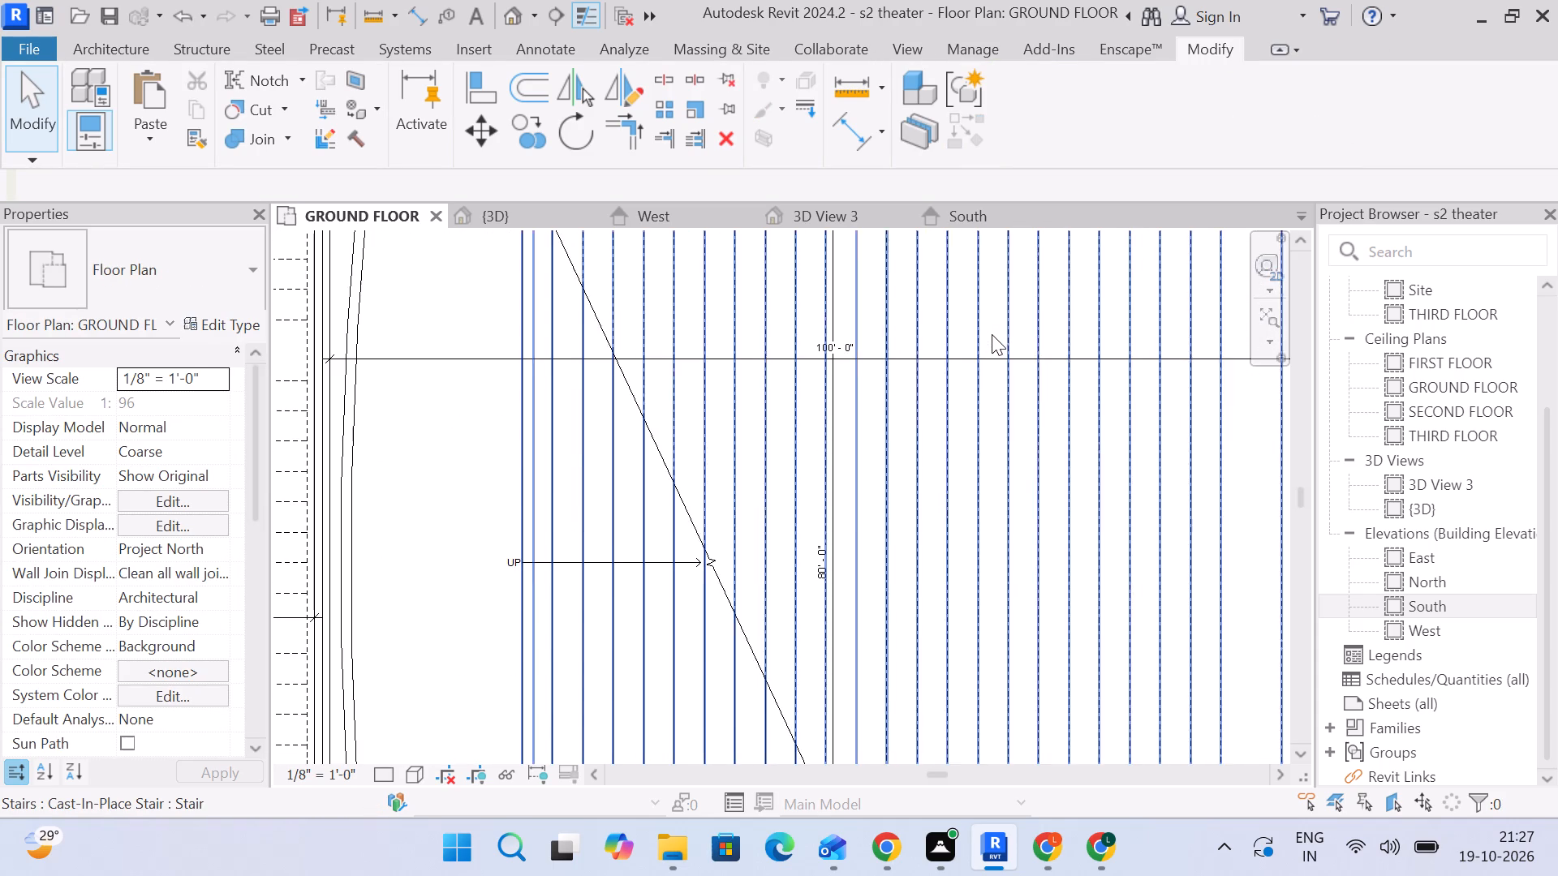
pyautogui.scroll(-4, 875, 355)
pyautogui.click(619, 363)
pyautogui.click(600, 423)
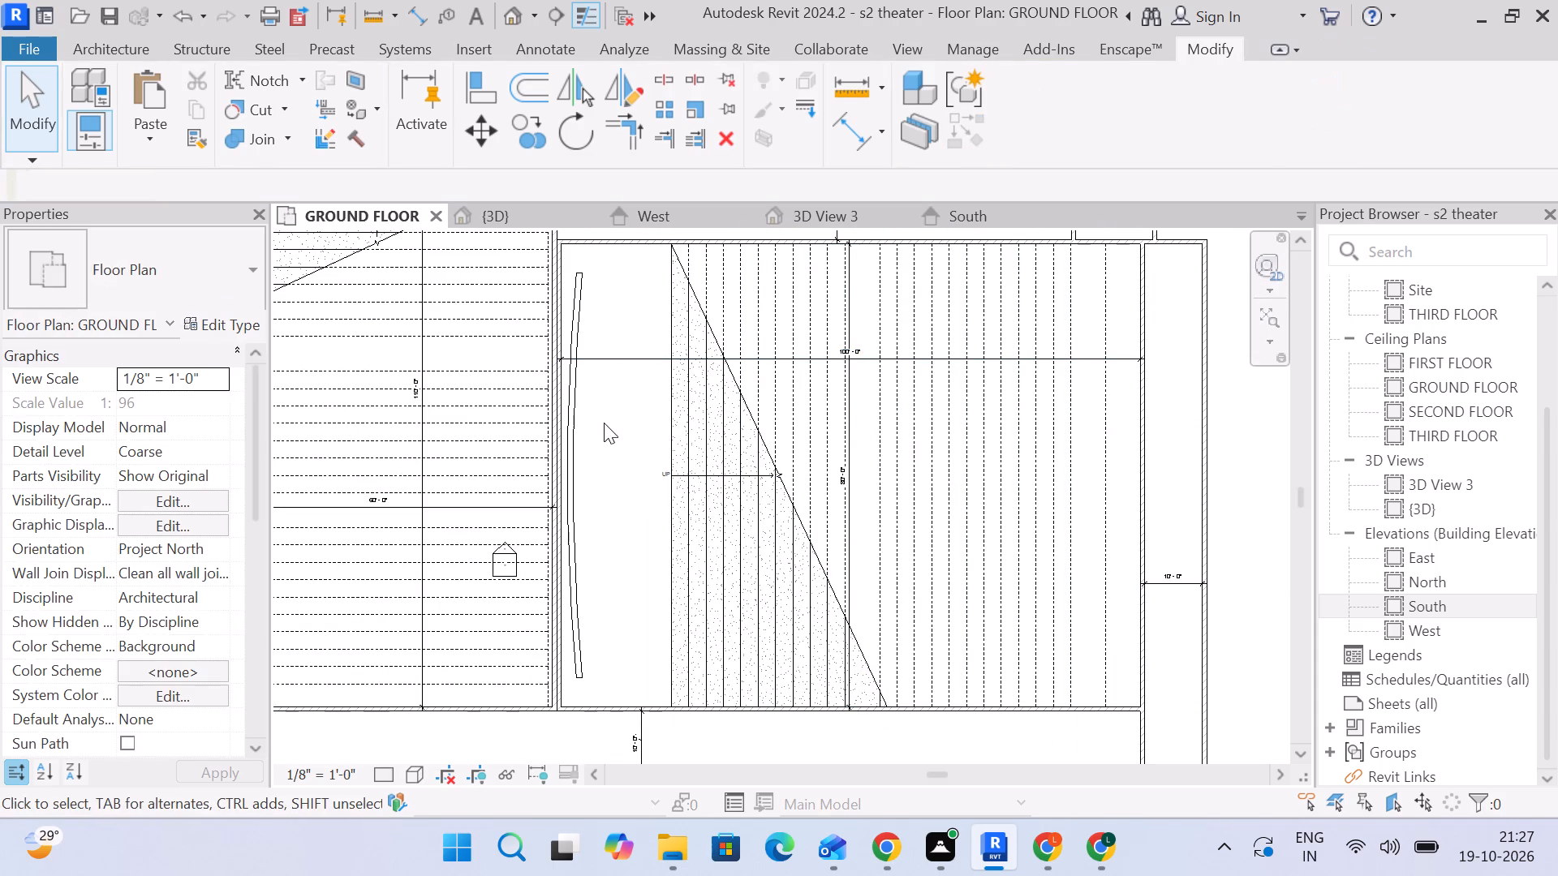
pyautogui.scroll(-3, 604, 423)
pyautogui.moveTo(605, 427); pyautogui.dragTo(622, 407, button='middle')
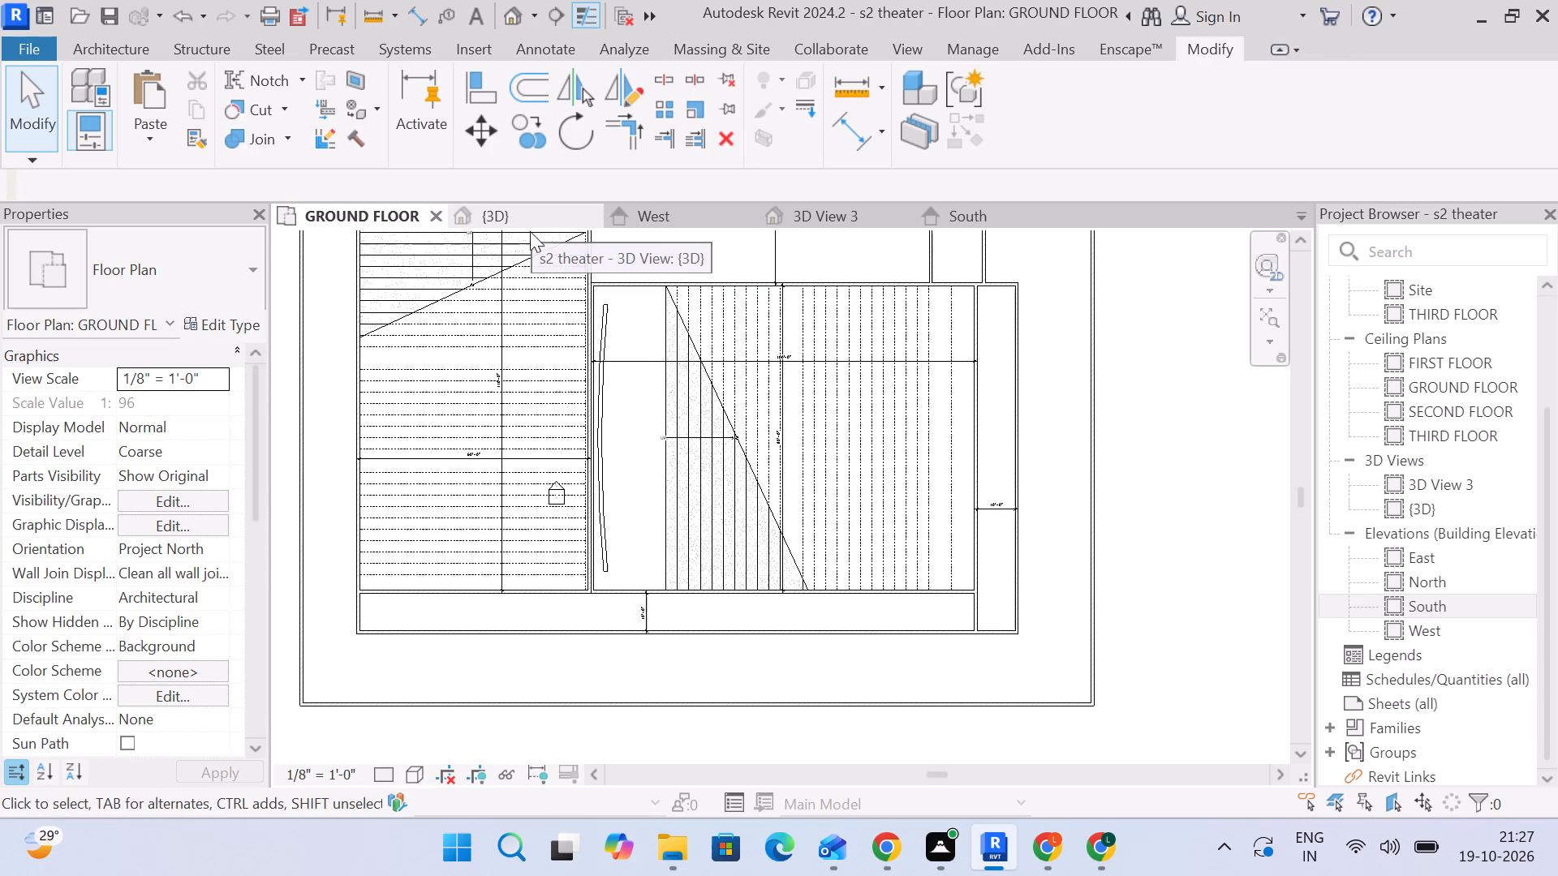
# Open the cinema screen for in-place editing from the ground floor plan, and select its extrusion in the {3D} view.
pyautogui.scroll(3, 568, 513)
pyautogui.scroll(3, 639, 616)
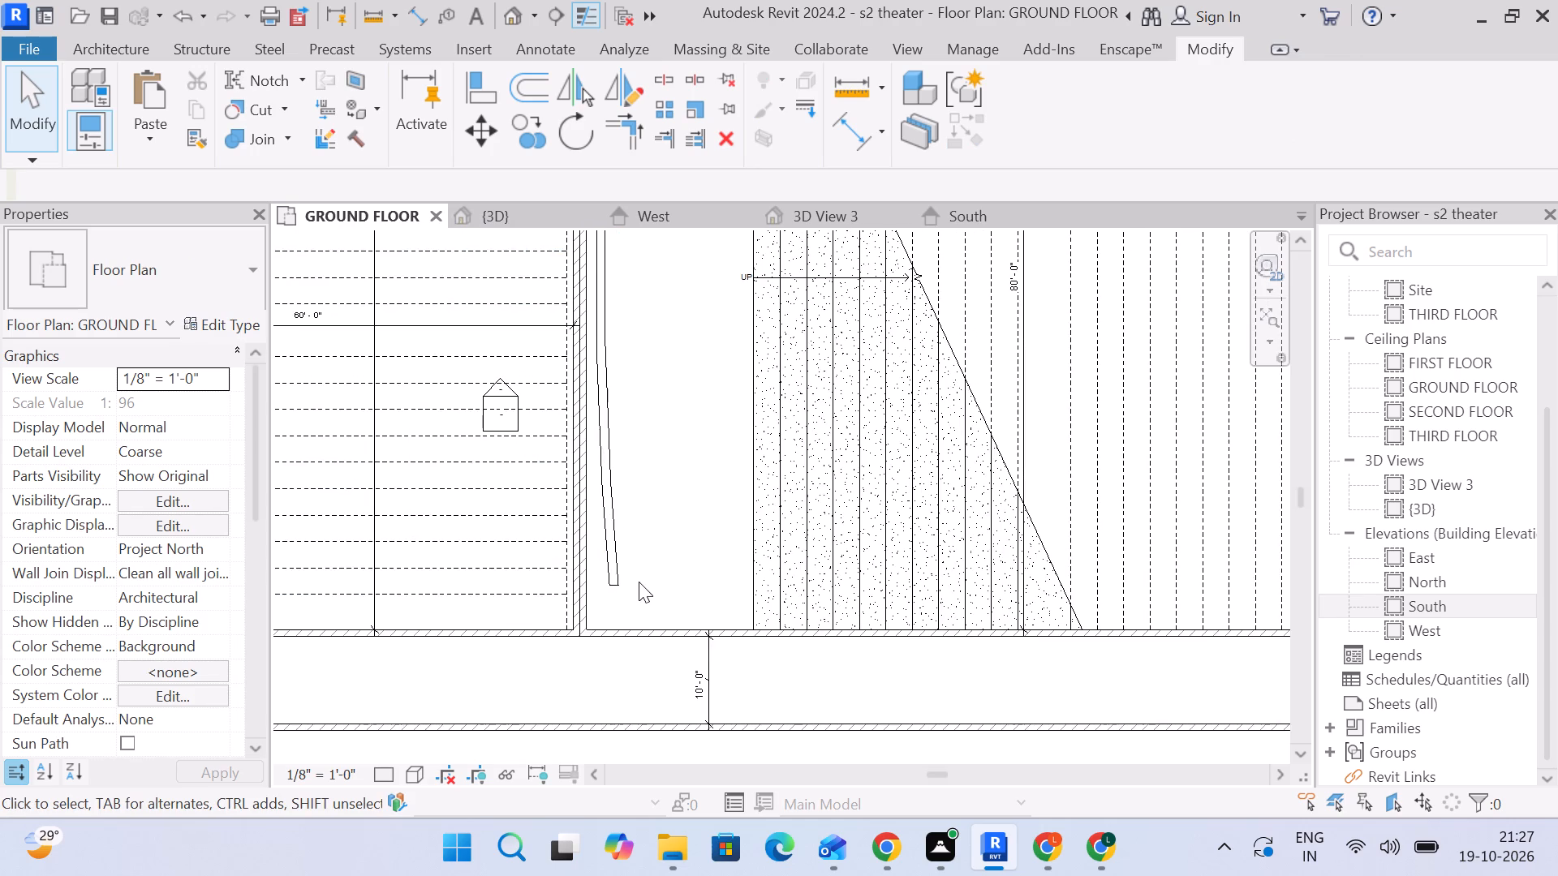
pyautogui.scroll(9, 639, 584)
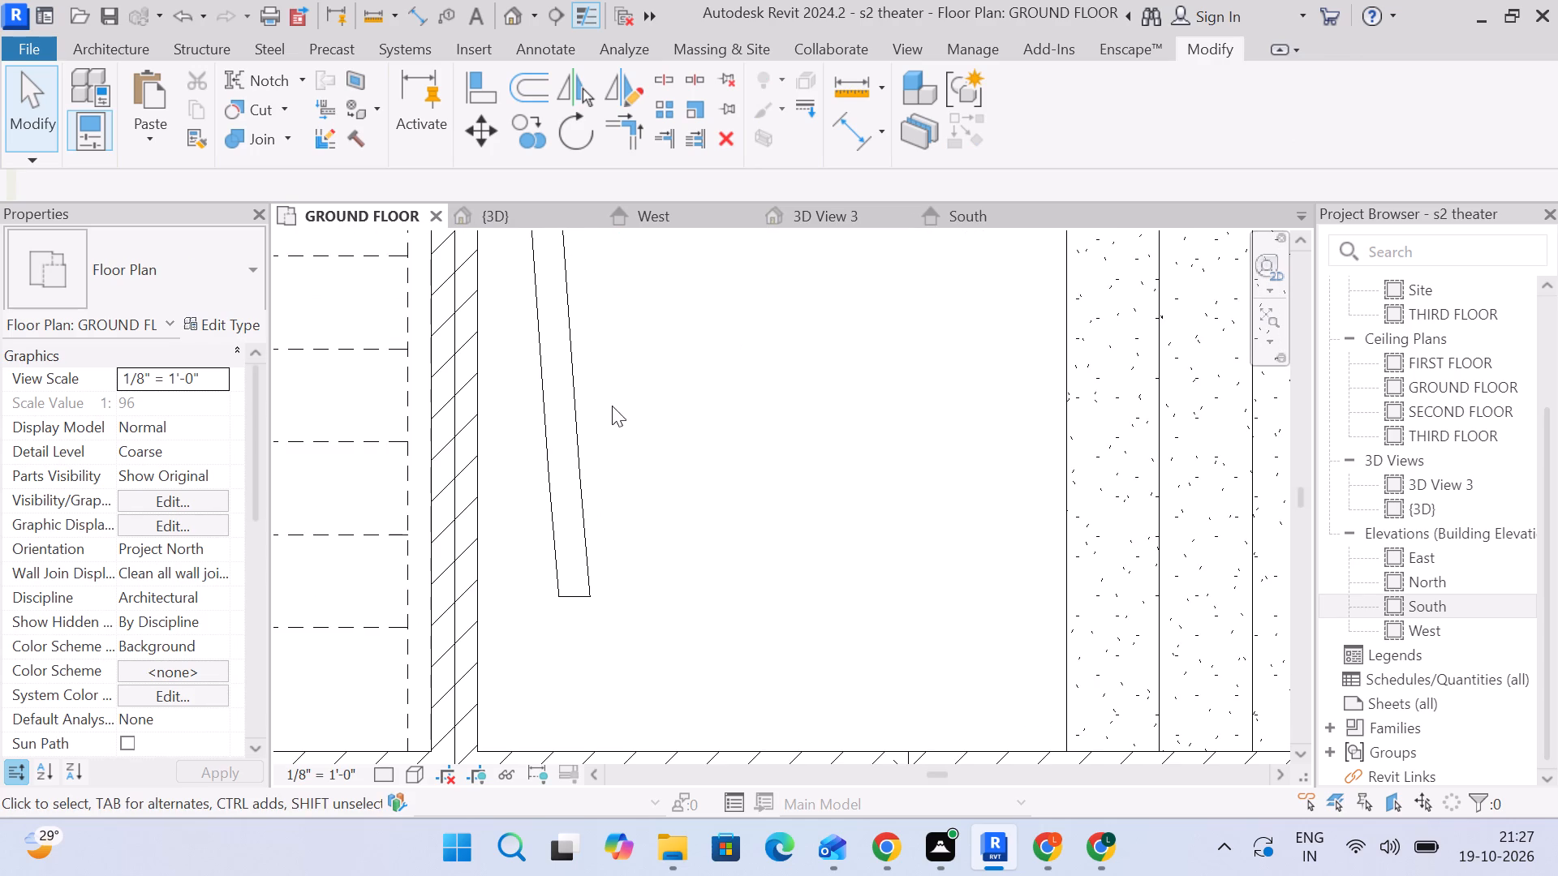
pyautogui.click(578, 419)
pyautogui.click(1032, 116)
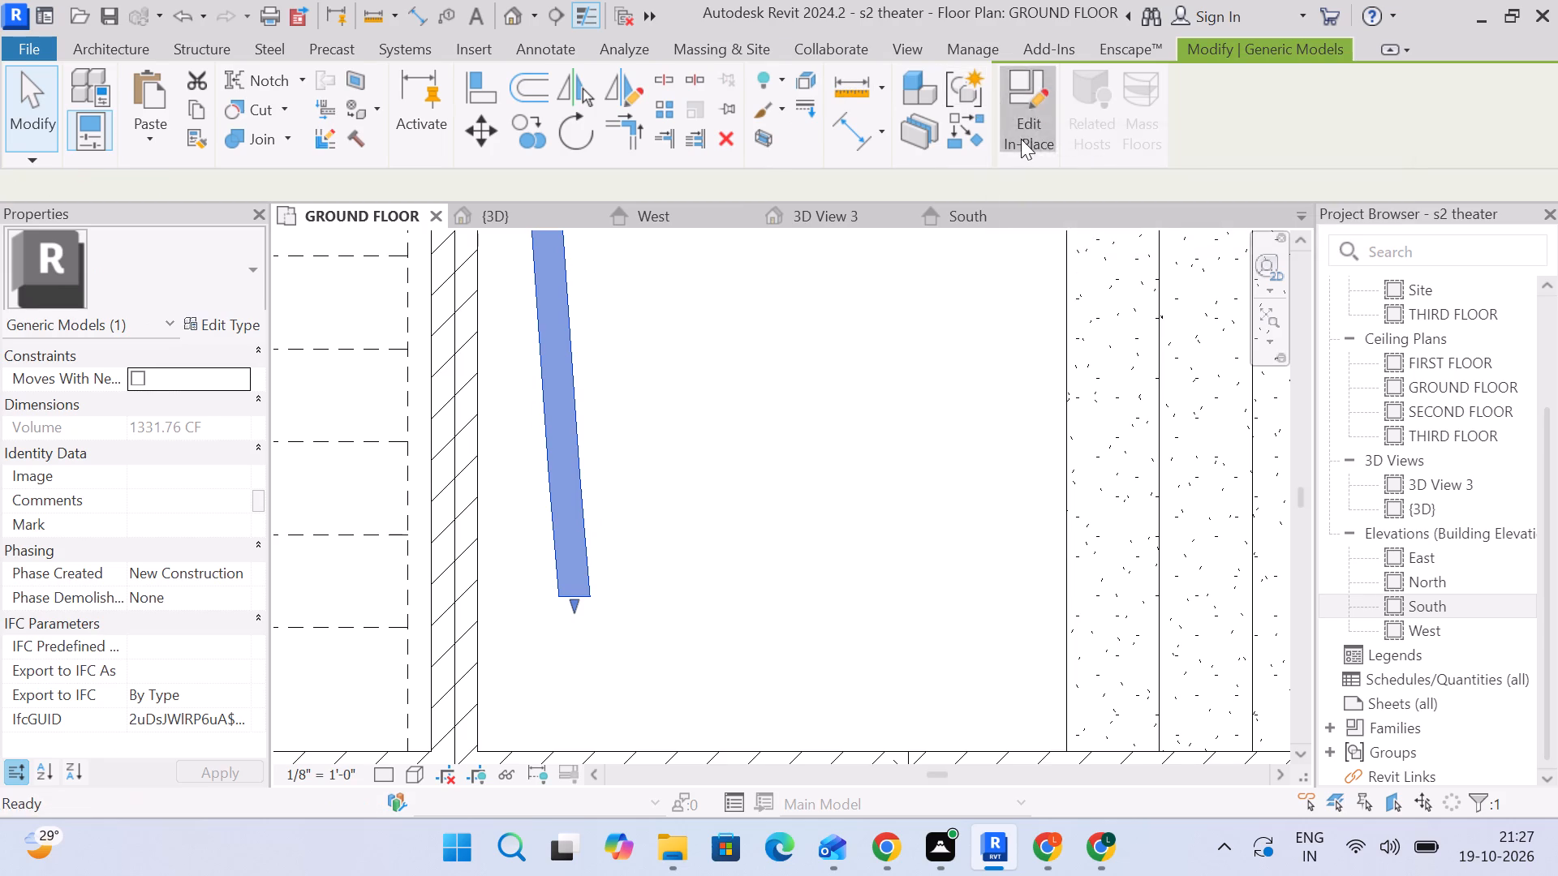
pyautogui.scroll(-6, 548, 544)
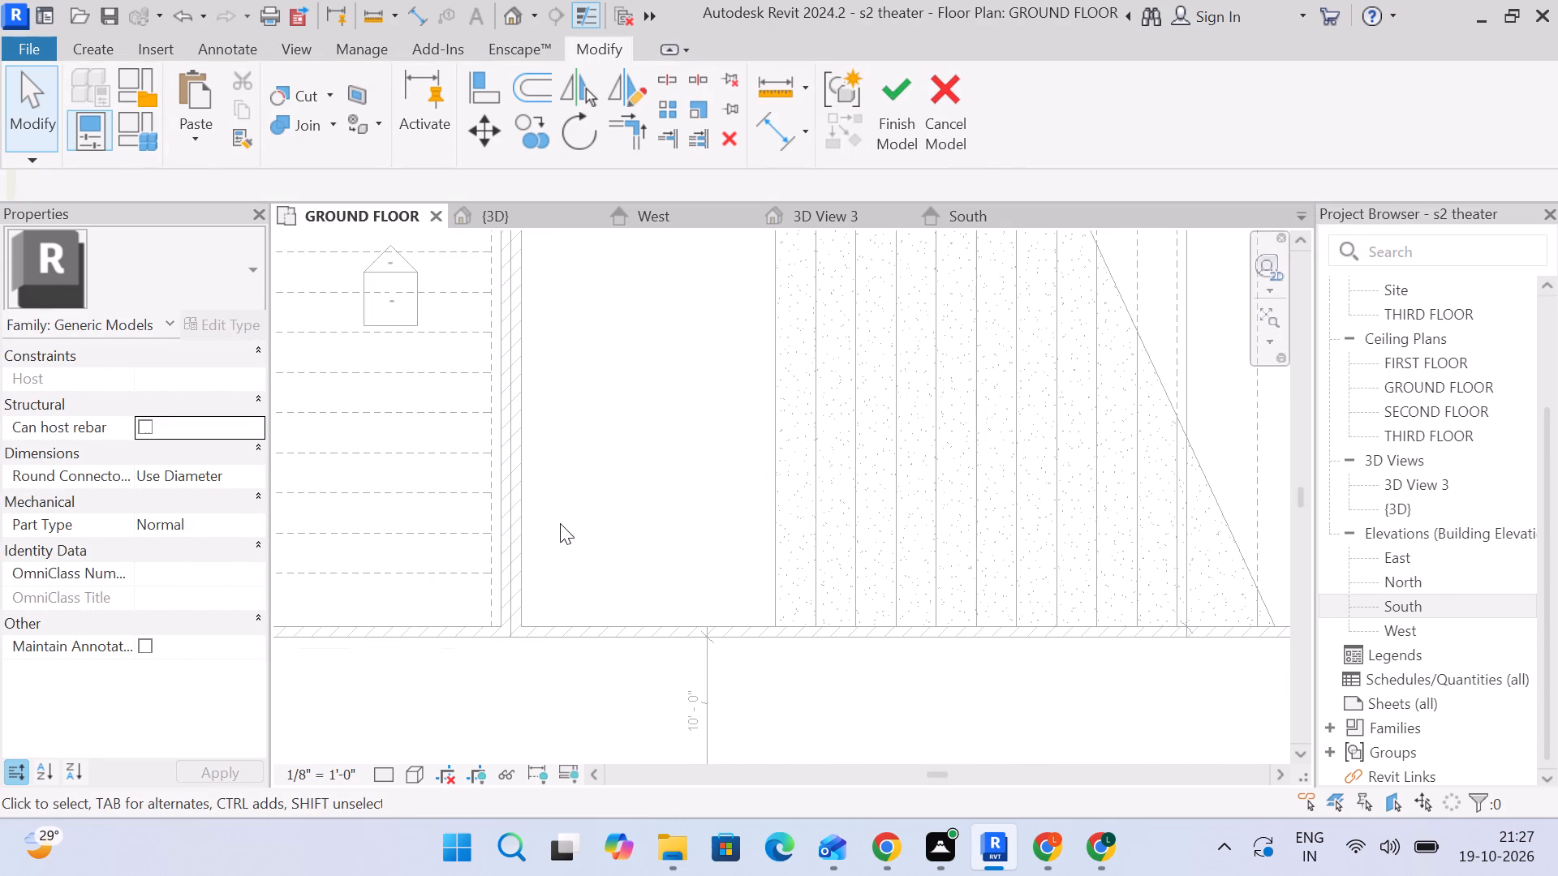
pyautogui.scroll(-4, 561, 522)
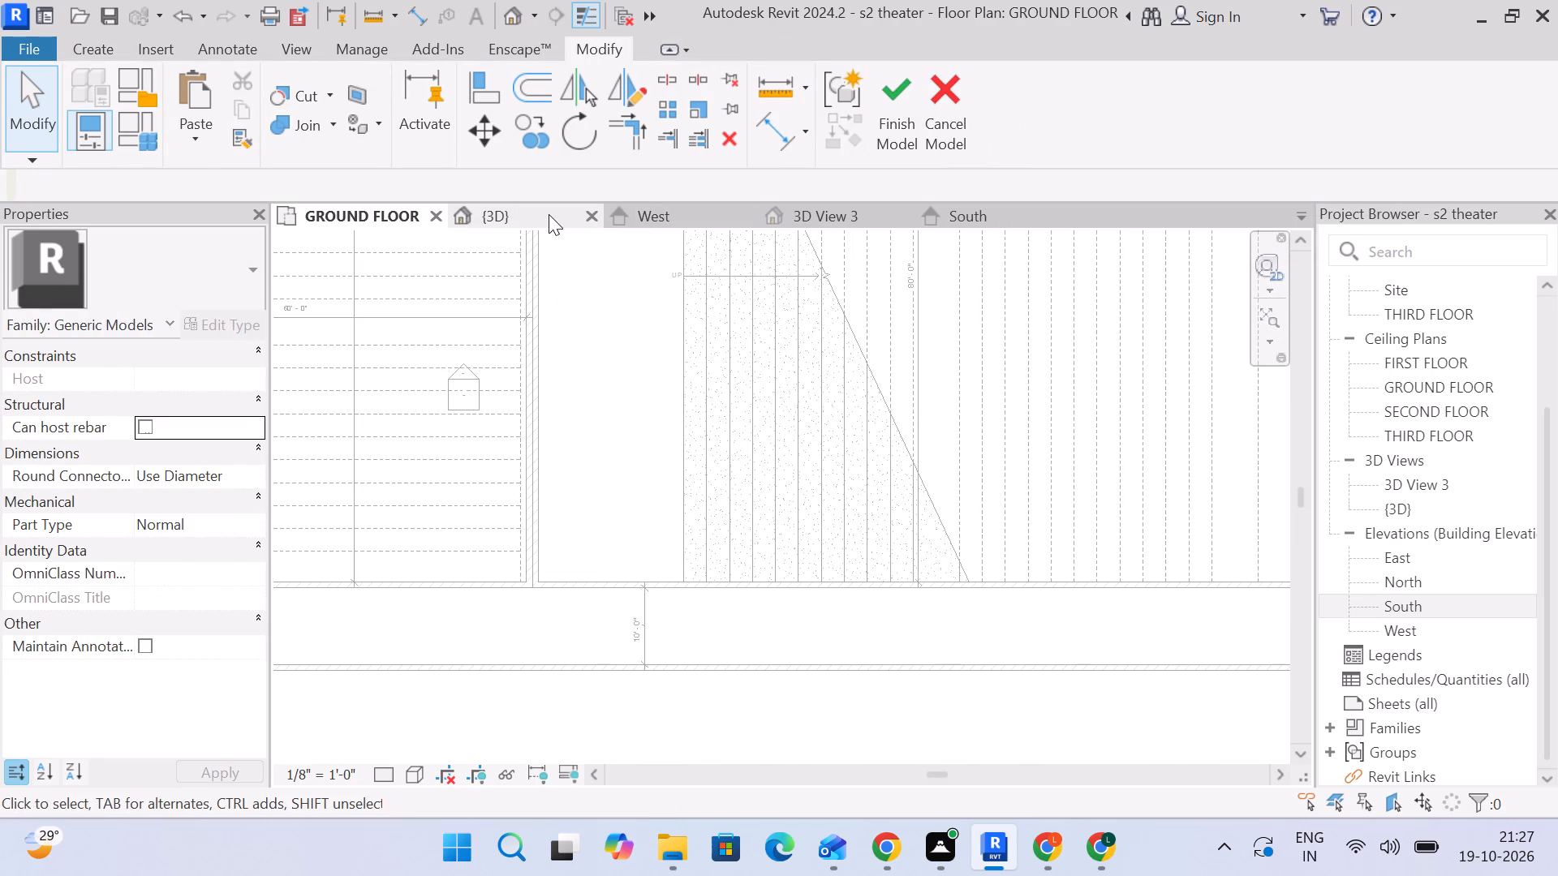
pyautogui.click(506, 217)
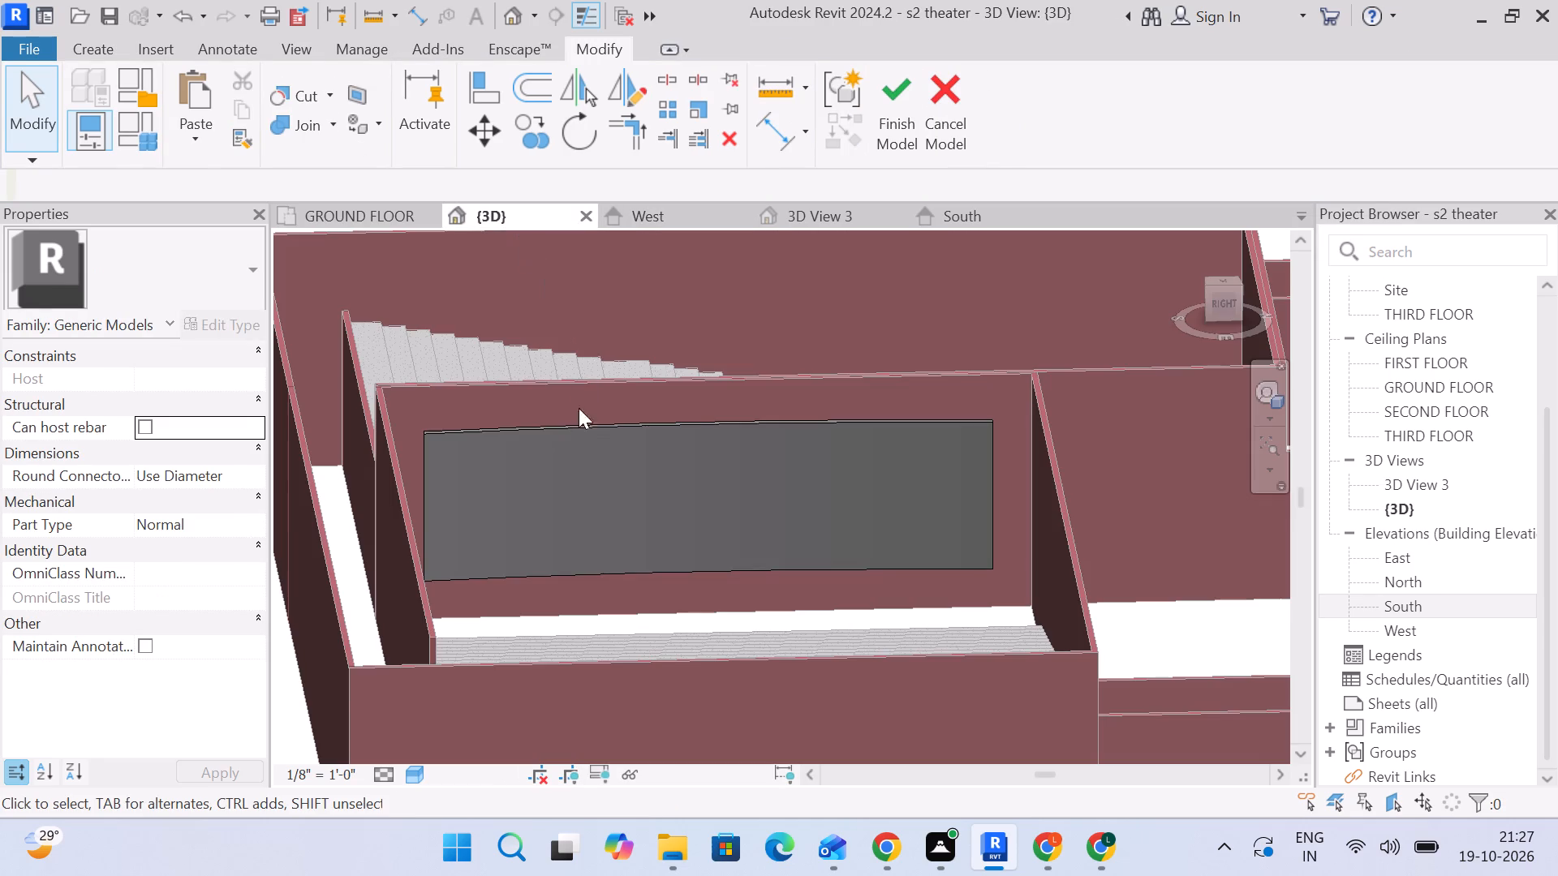
pyautogui.click(573, 474)
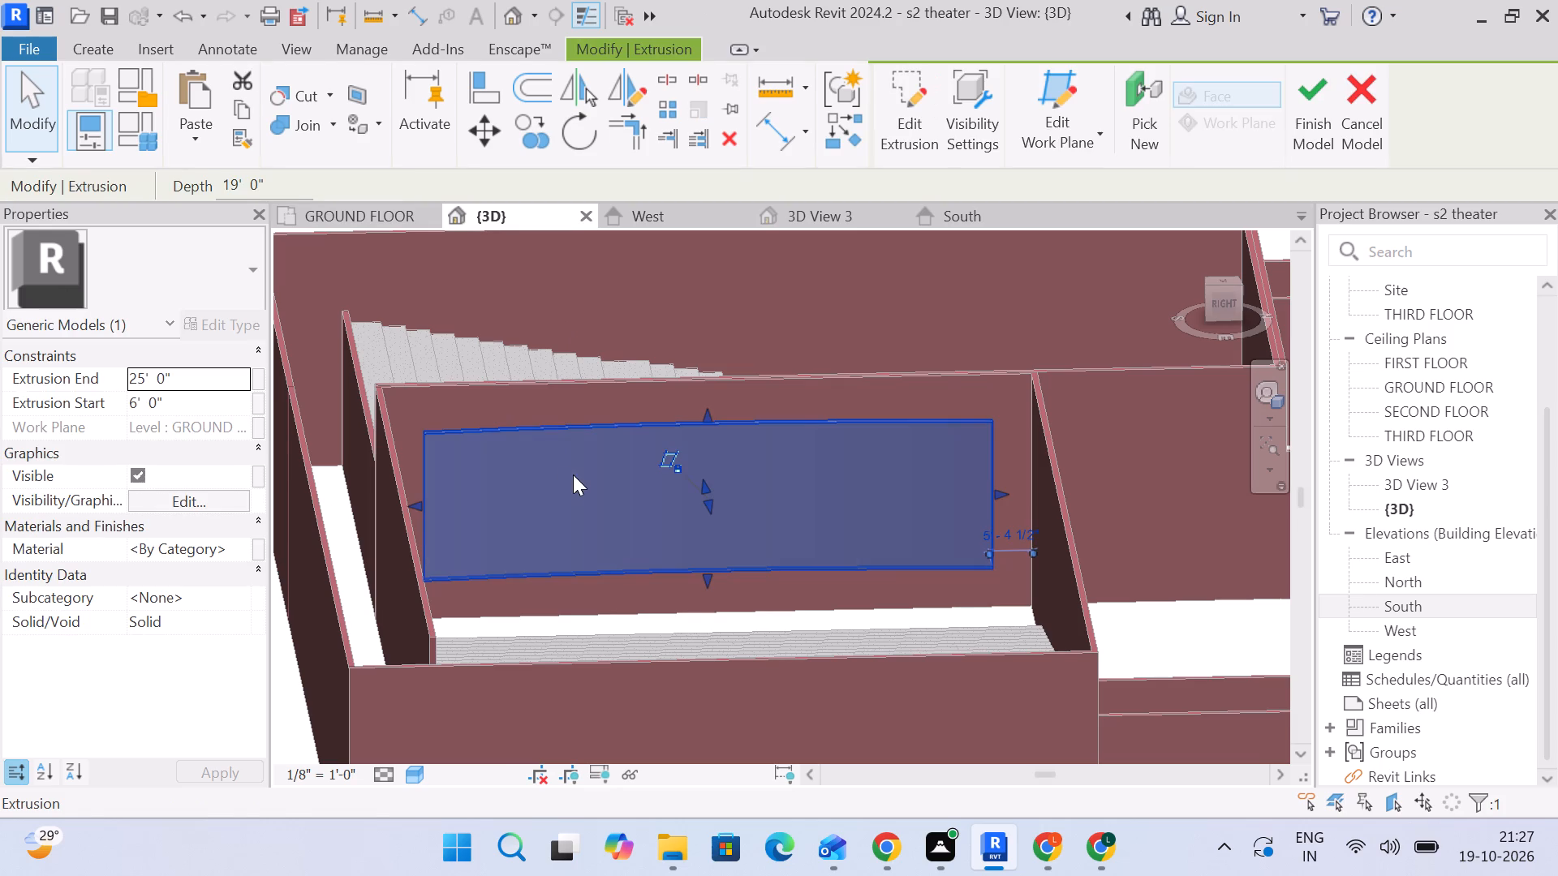
# Set the cinema screen's Extrusion End to 30' and return to the {3D} view.
pyautogui.click(357, 222)
pyautogui.scroll(-3, 447, 359)
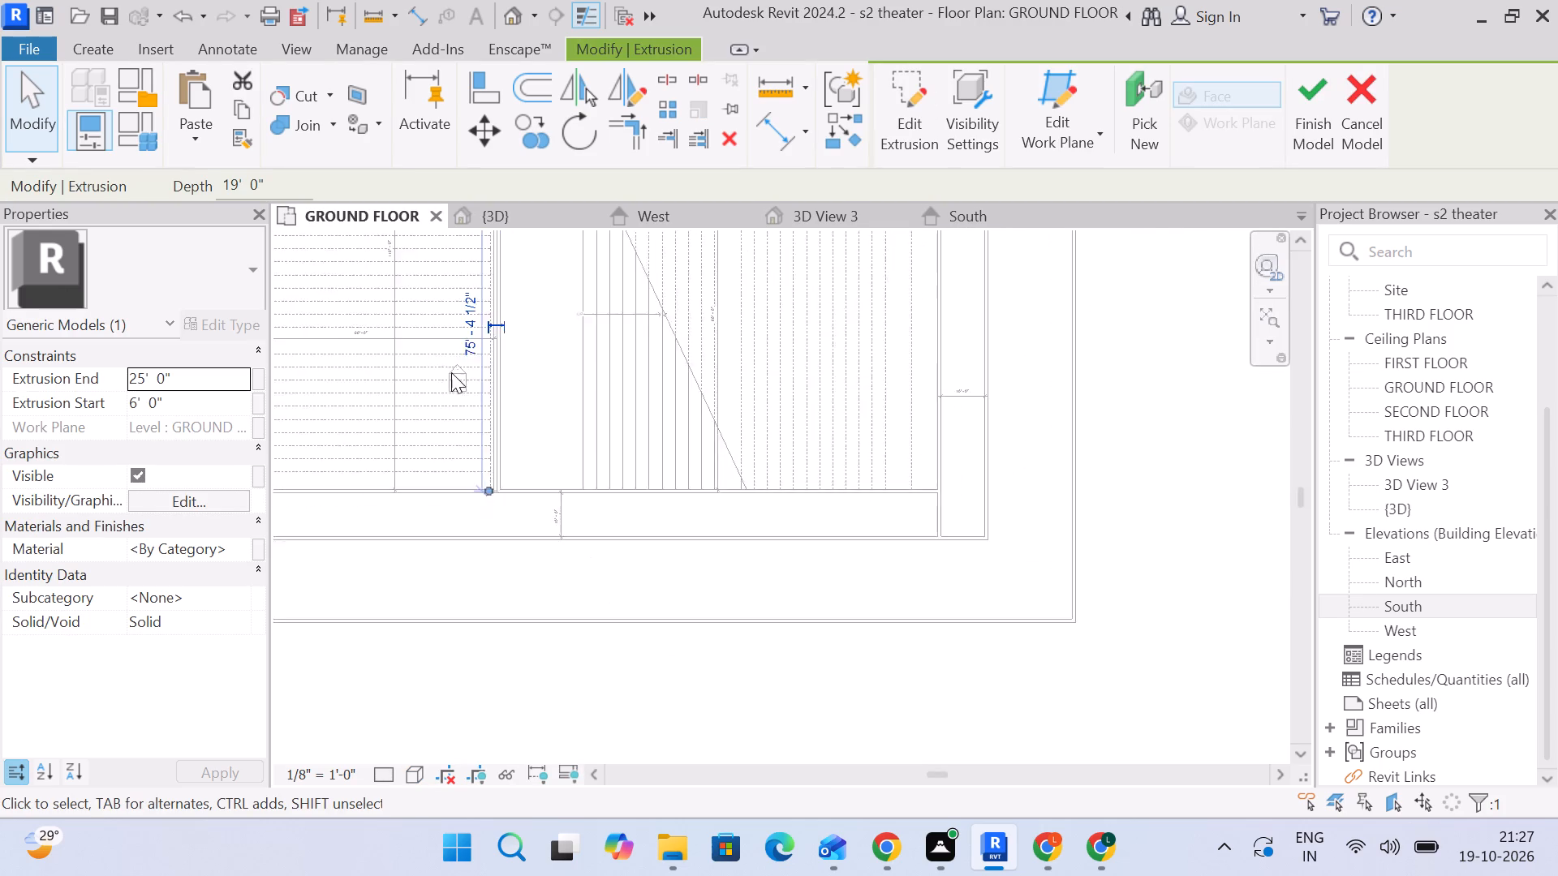
pyautogui.scroll(-5, 451, 372)
pyautogui.scroll(3, 506, 369)
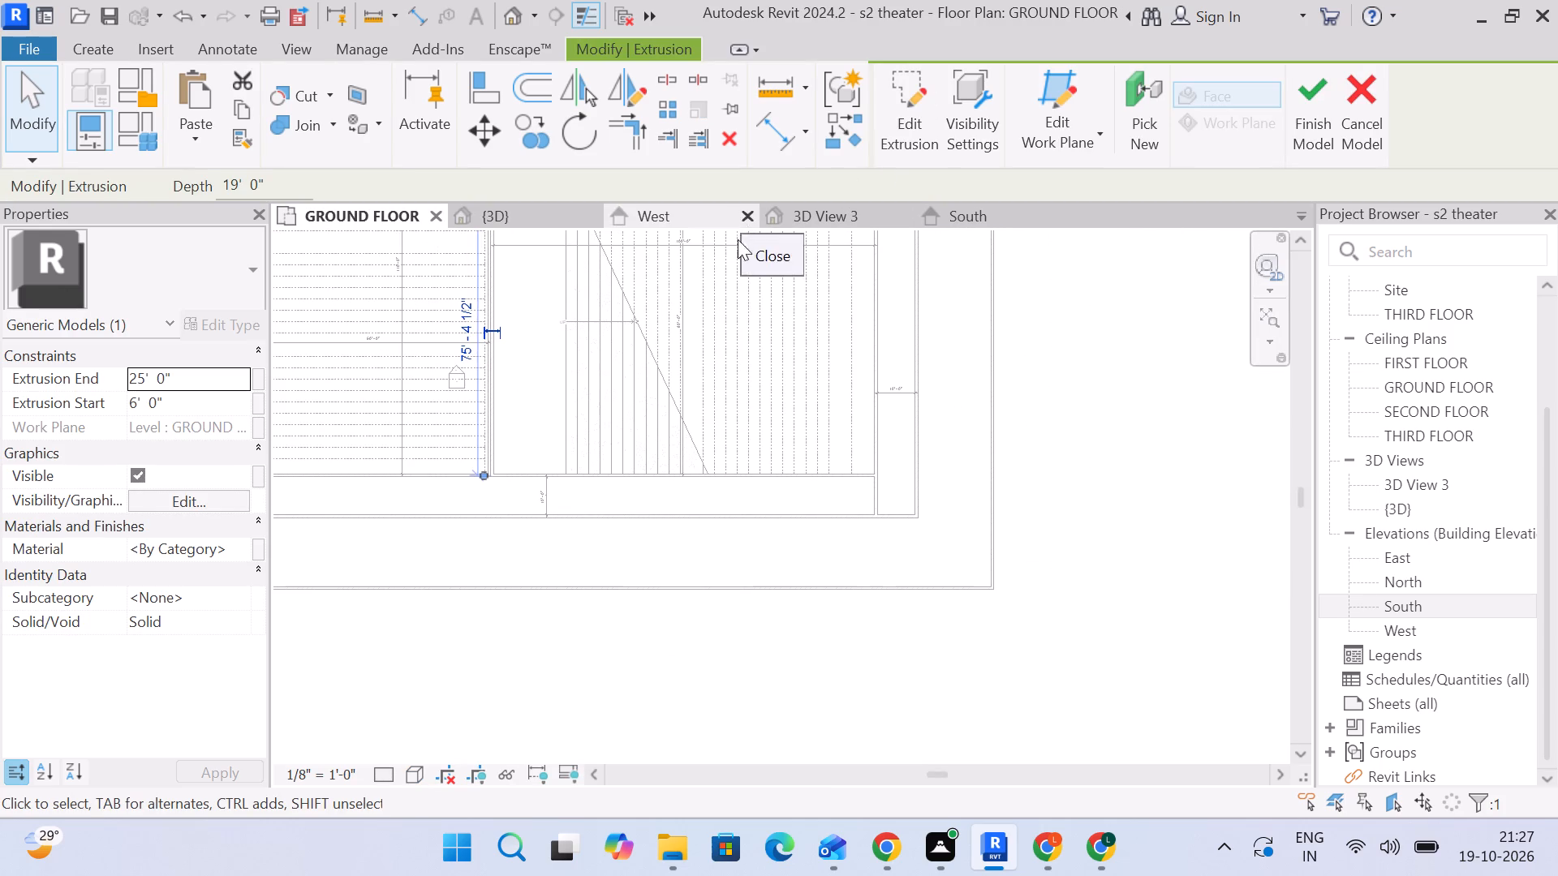
pyautogui.scroll(2, 520, 422)
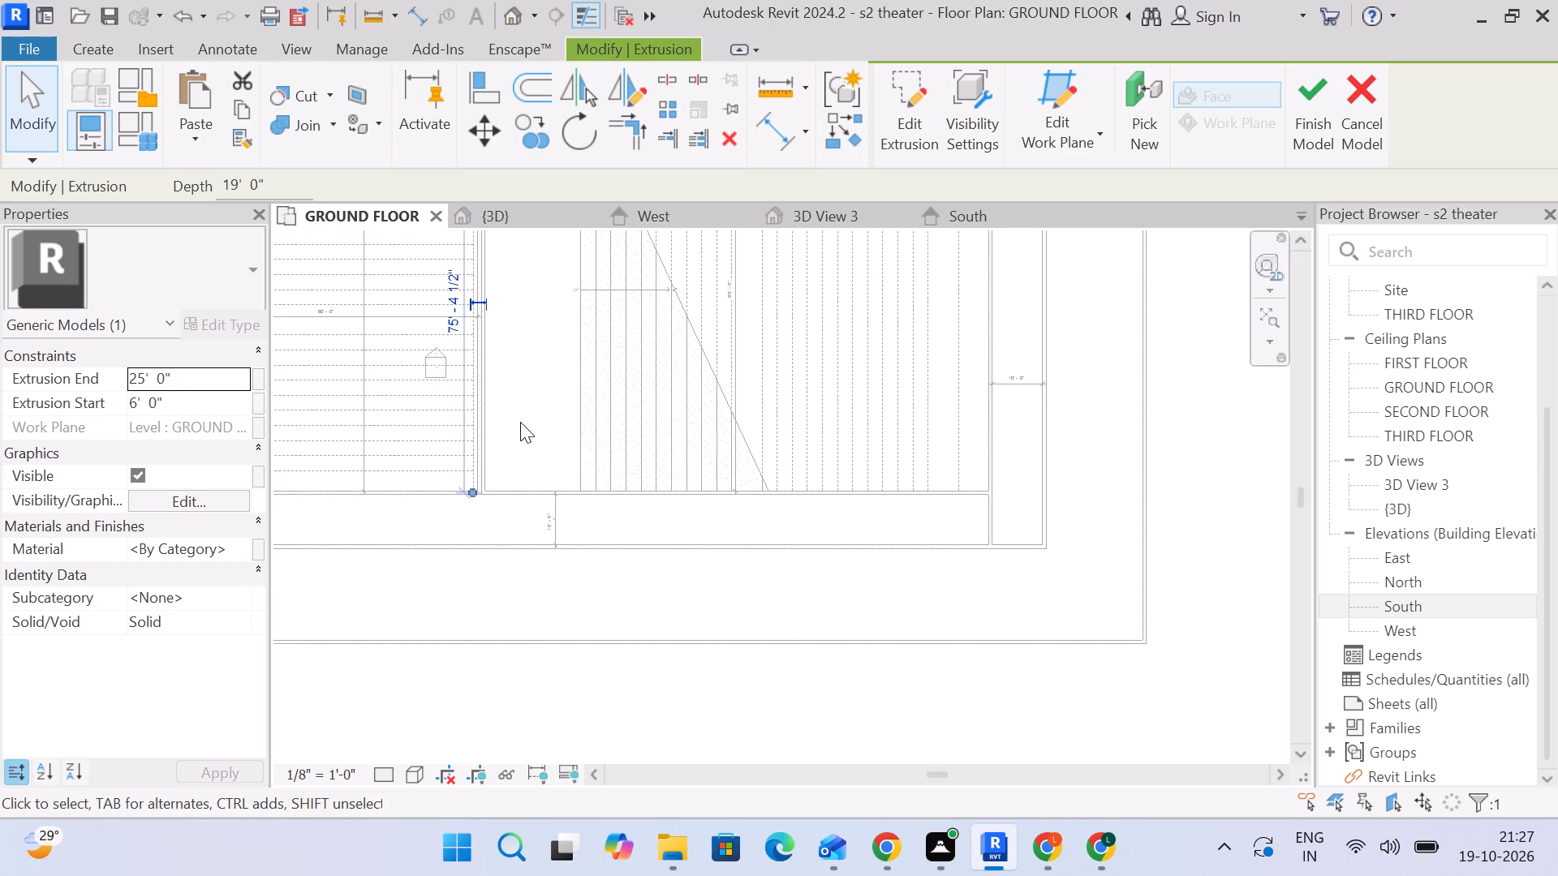
pyautogui.scroll(-3, 520, 423)
pyautogui.moveTo(538, 436); pyautogui.dragTo(600, 547, button='middle')
pyautogui.scroll(1, 526, 462)
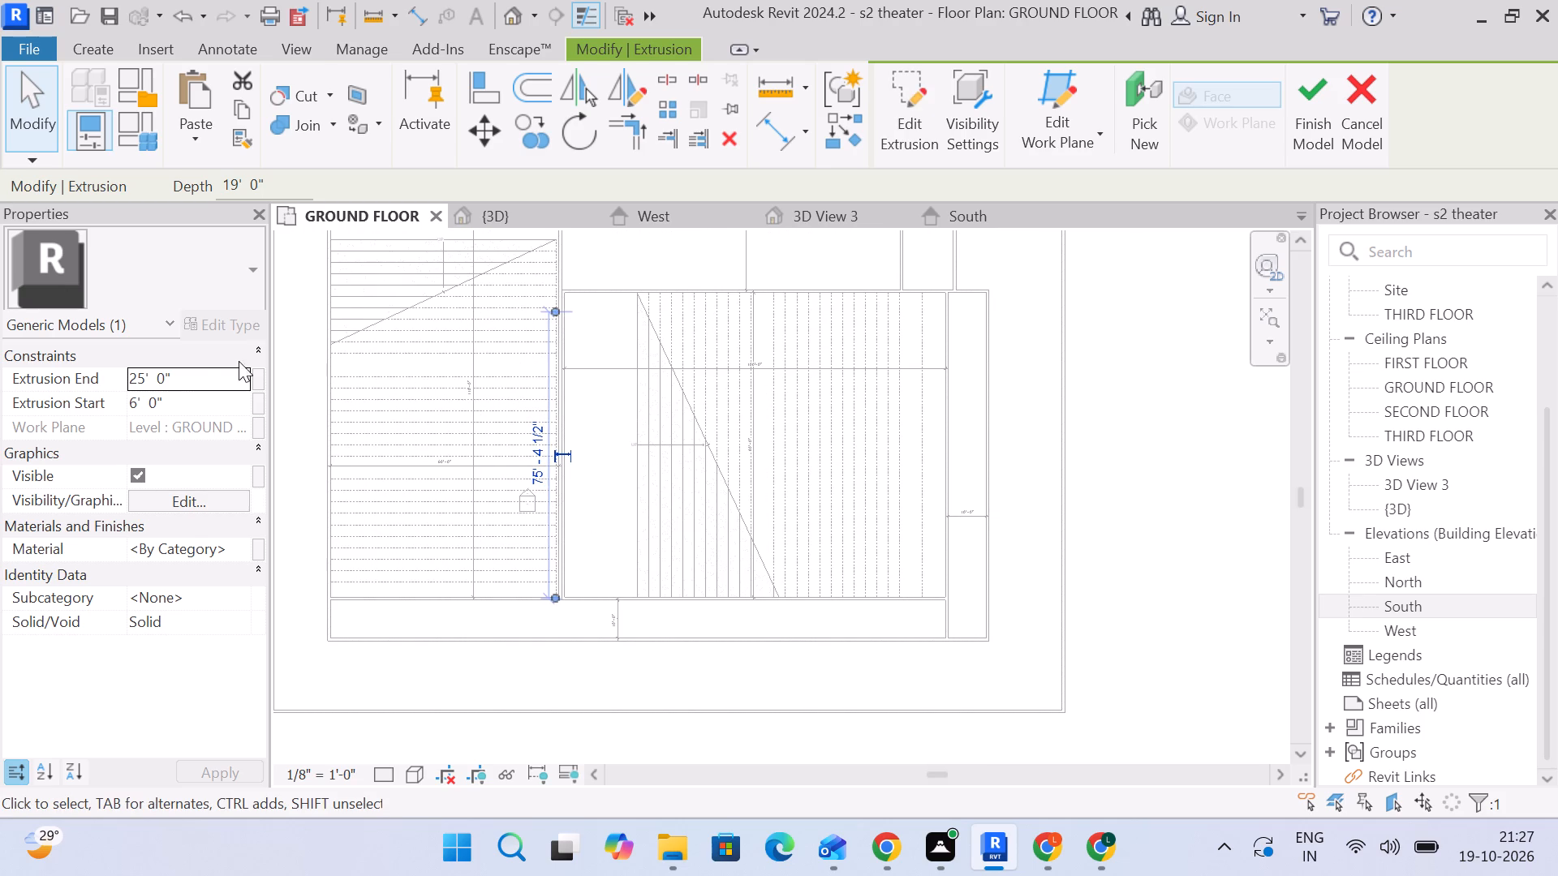
pyautogui.click(206, 368)
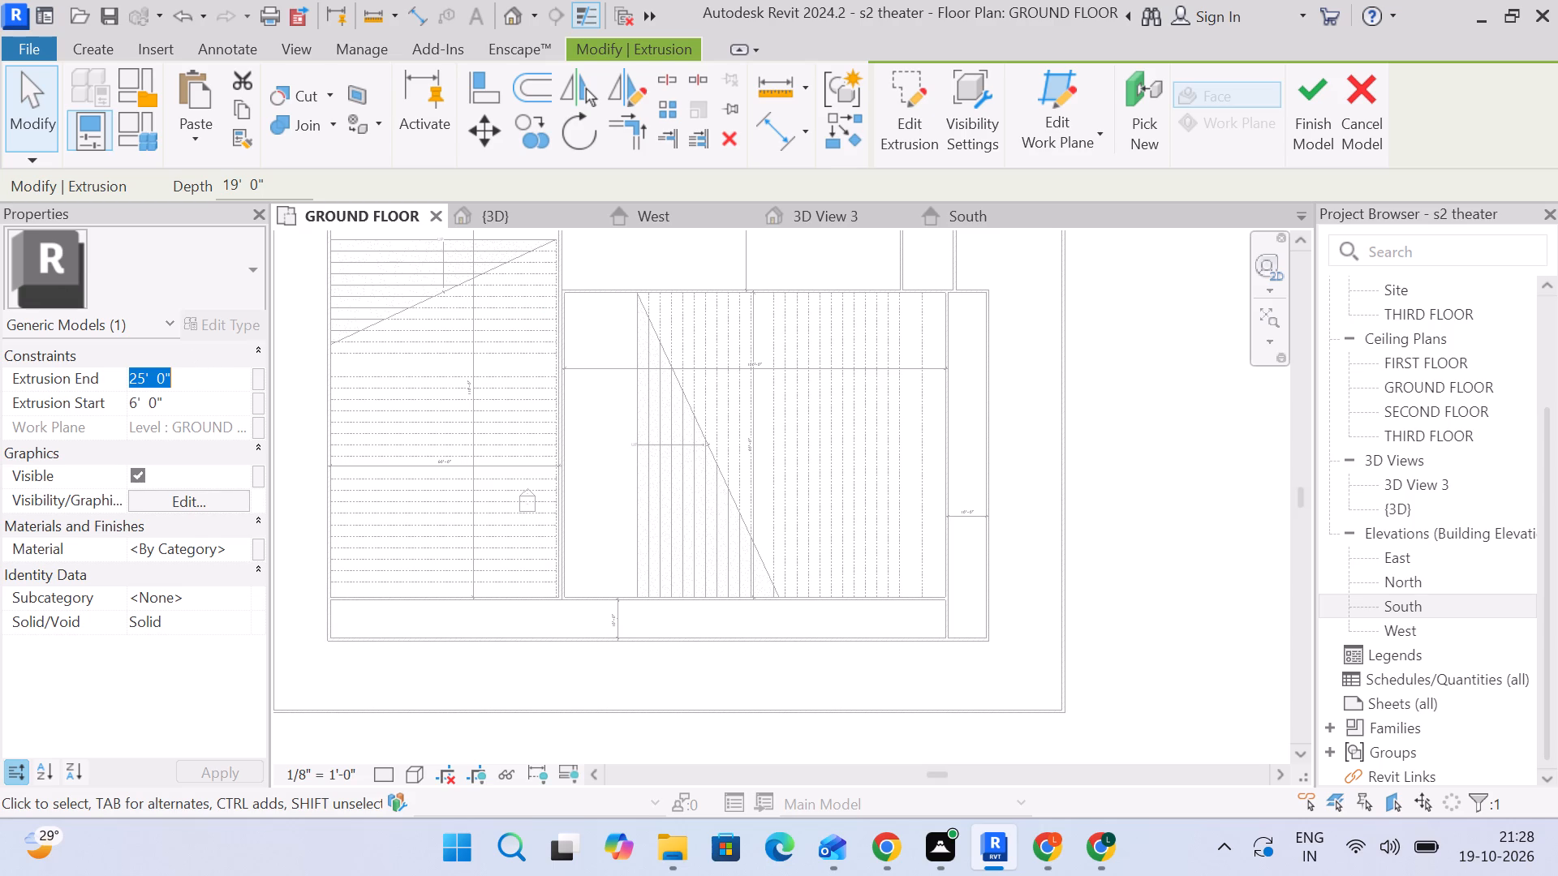
pyautogui.press('3')
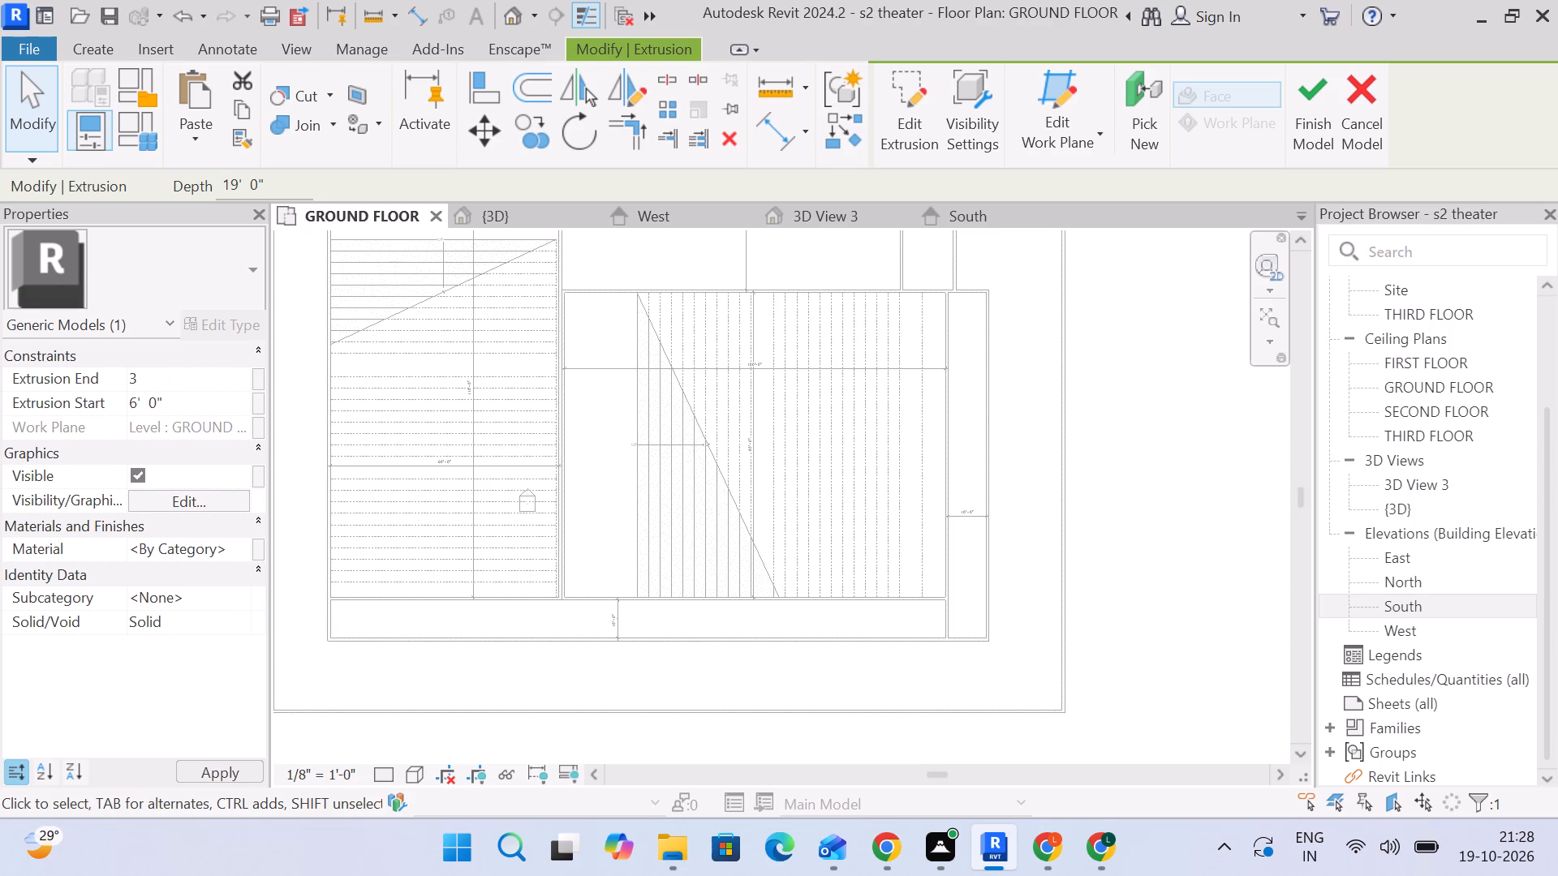
pyautogui.press('0')
pyautogui.press('Return')
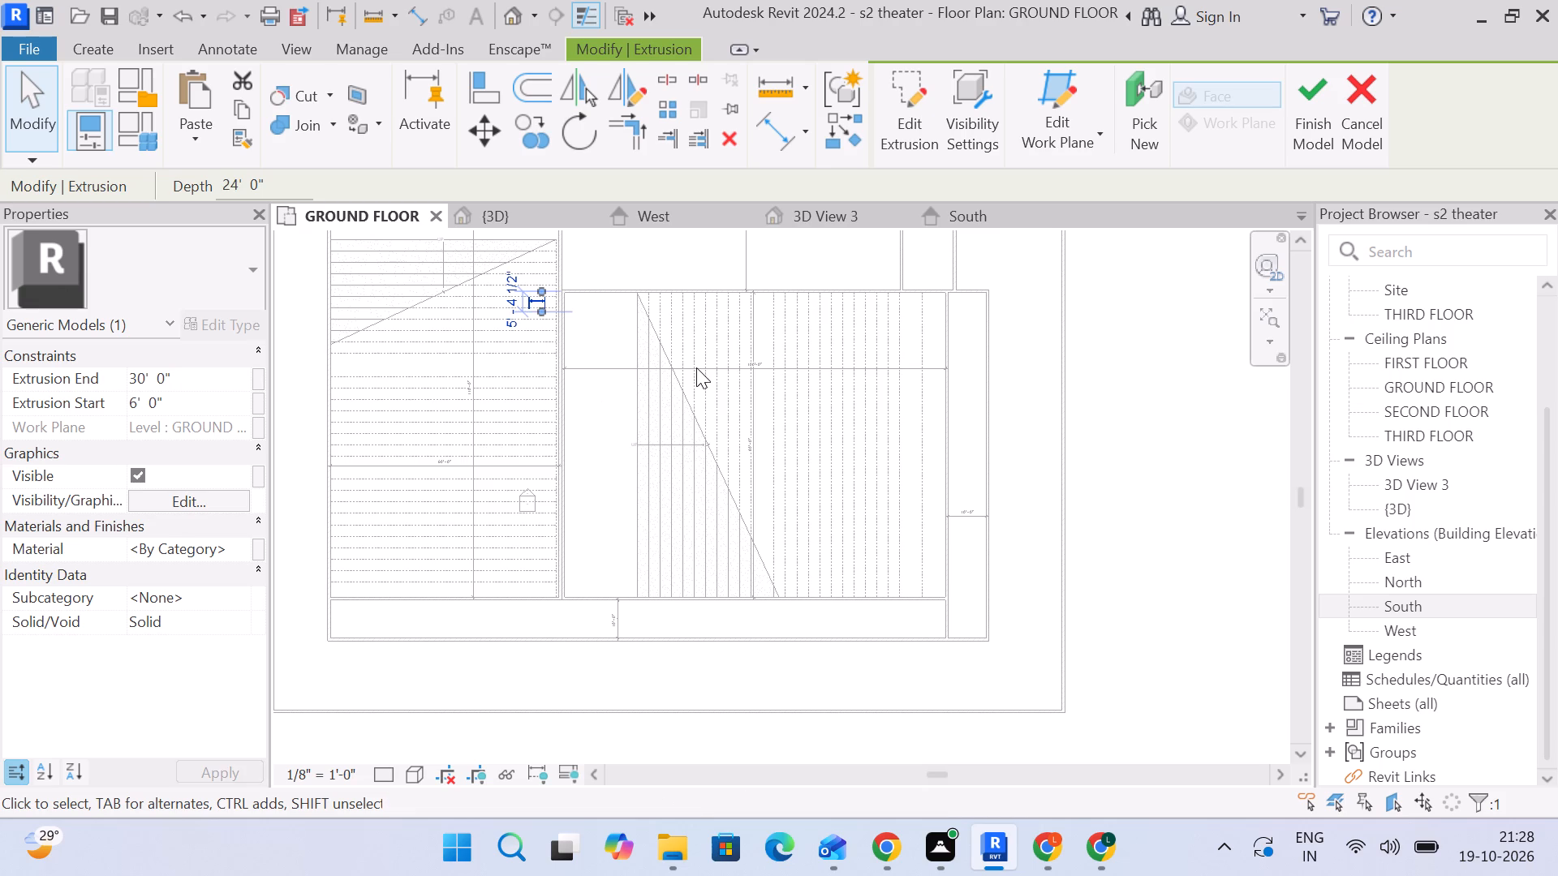
pyautogui.click(514, 214)
pyautogui.scroll(4, 523, 410)
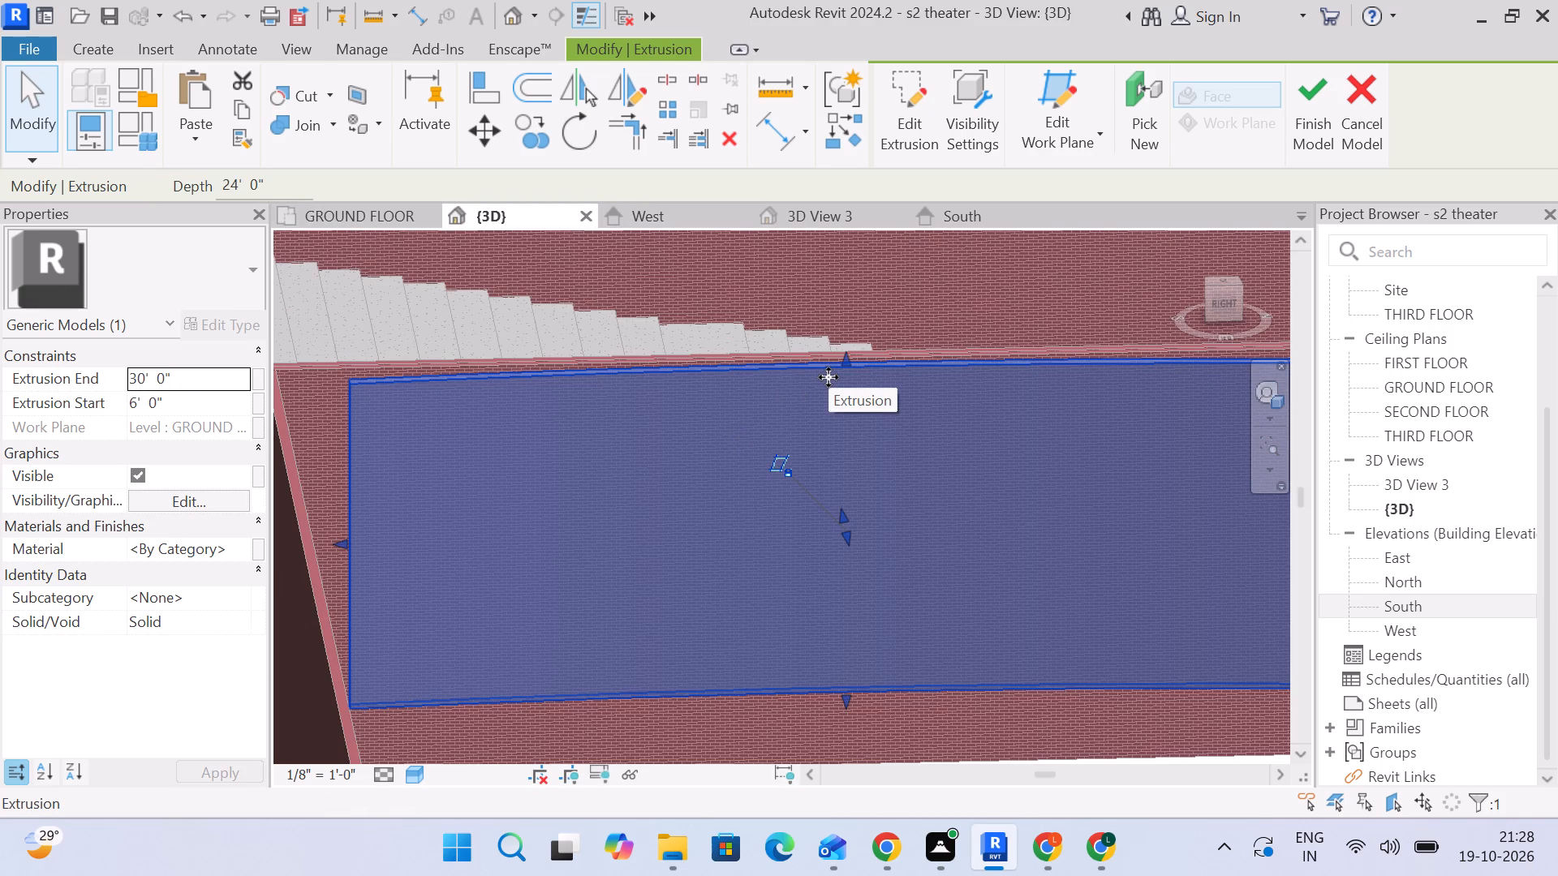
# Set the cinema screen's Extrusion Start to 5' and its Extrusion End to 29', and deselect it.
pyautogui.scroll(-2, 828, 377)
pyautogui.scroll(3, 884, 563)
pyautogui.moveTo(879, 635); pyautogui.dragTo(953, 494, button='middle')
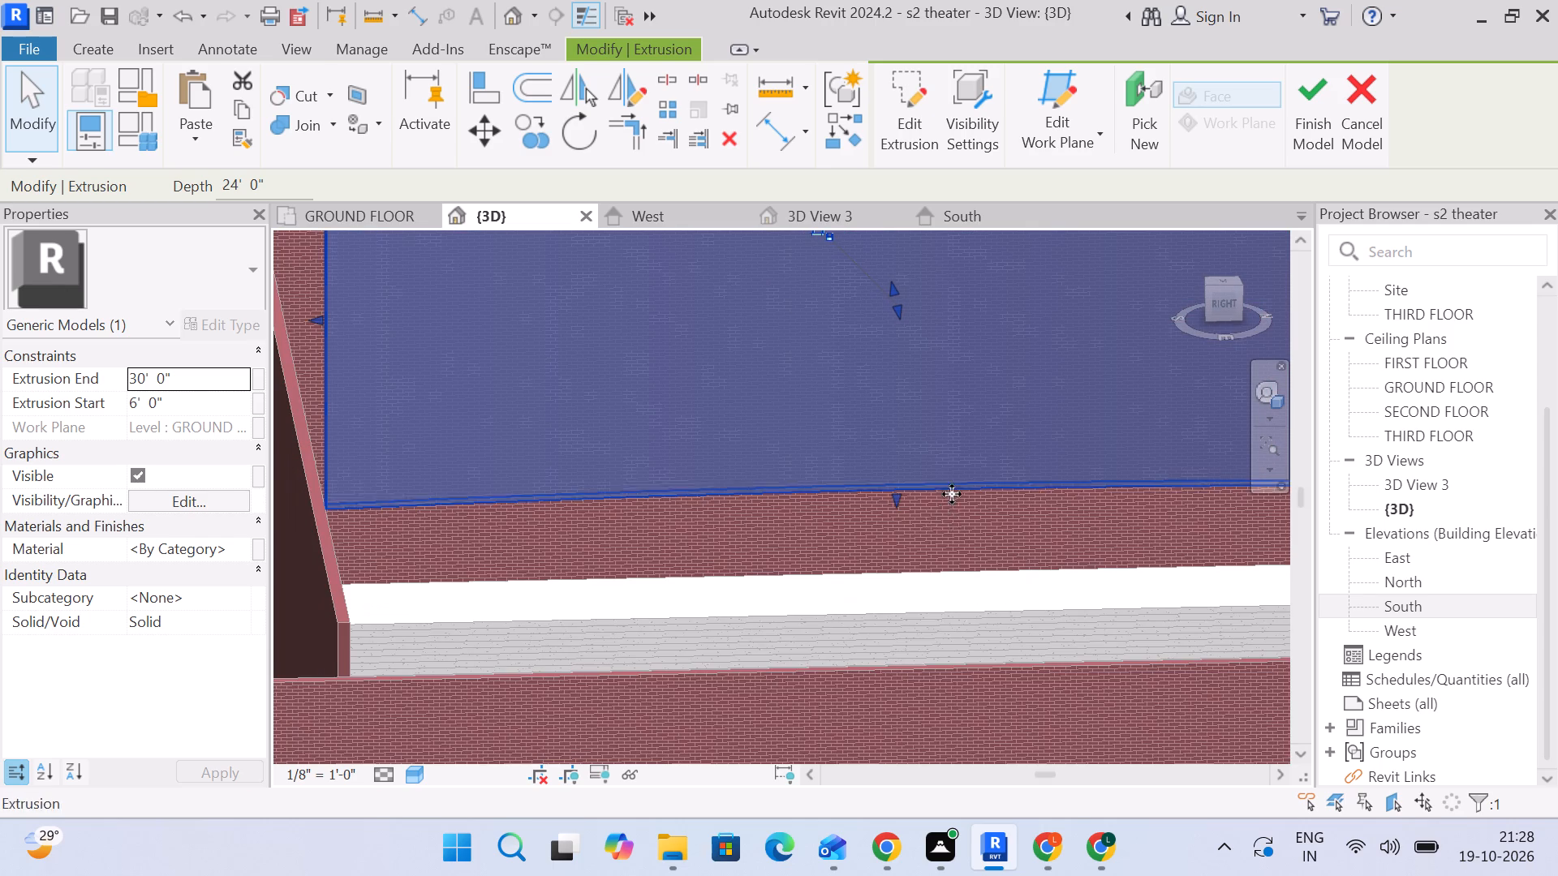
pyautogui.click(175, 403)
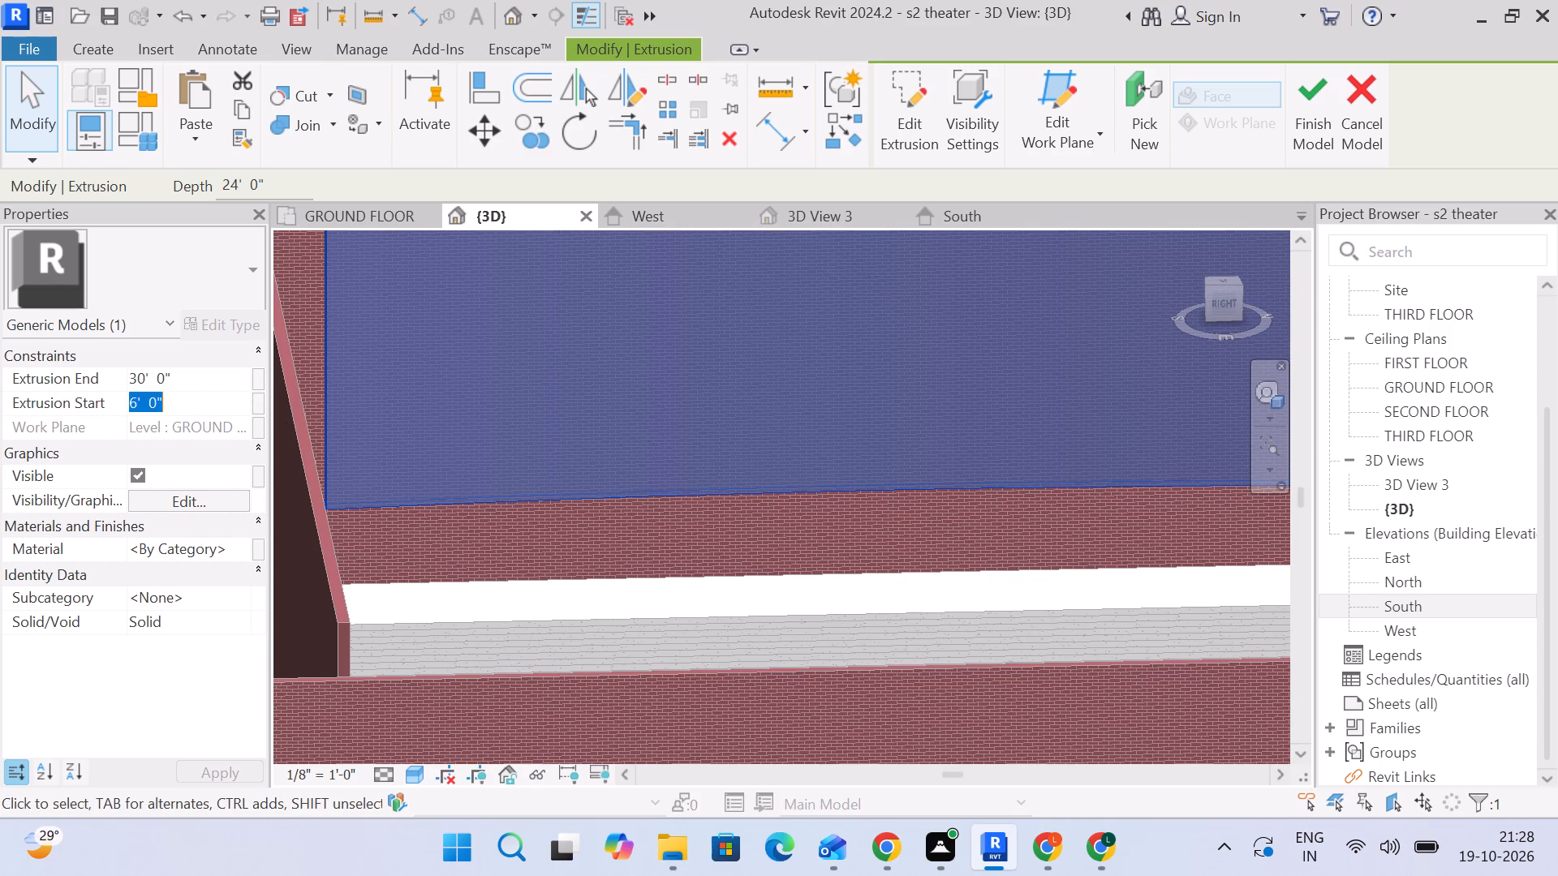
pyautogui.press('5')
pyautogui.press('Return')
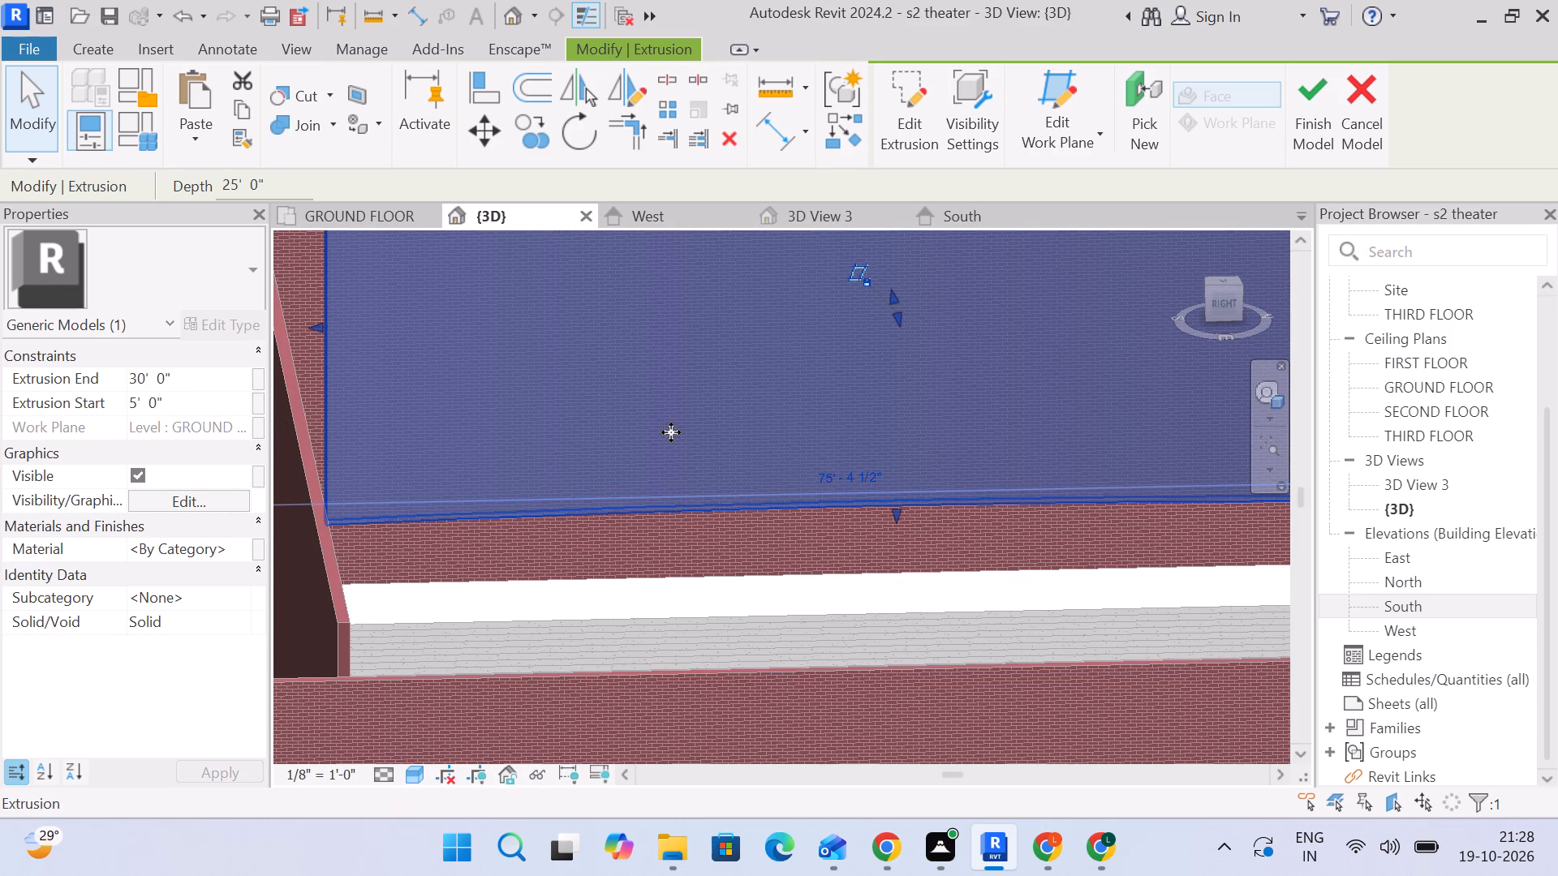
pyautogui.click(195, 375)
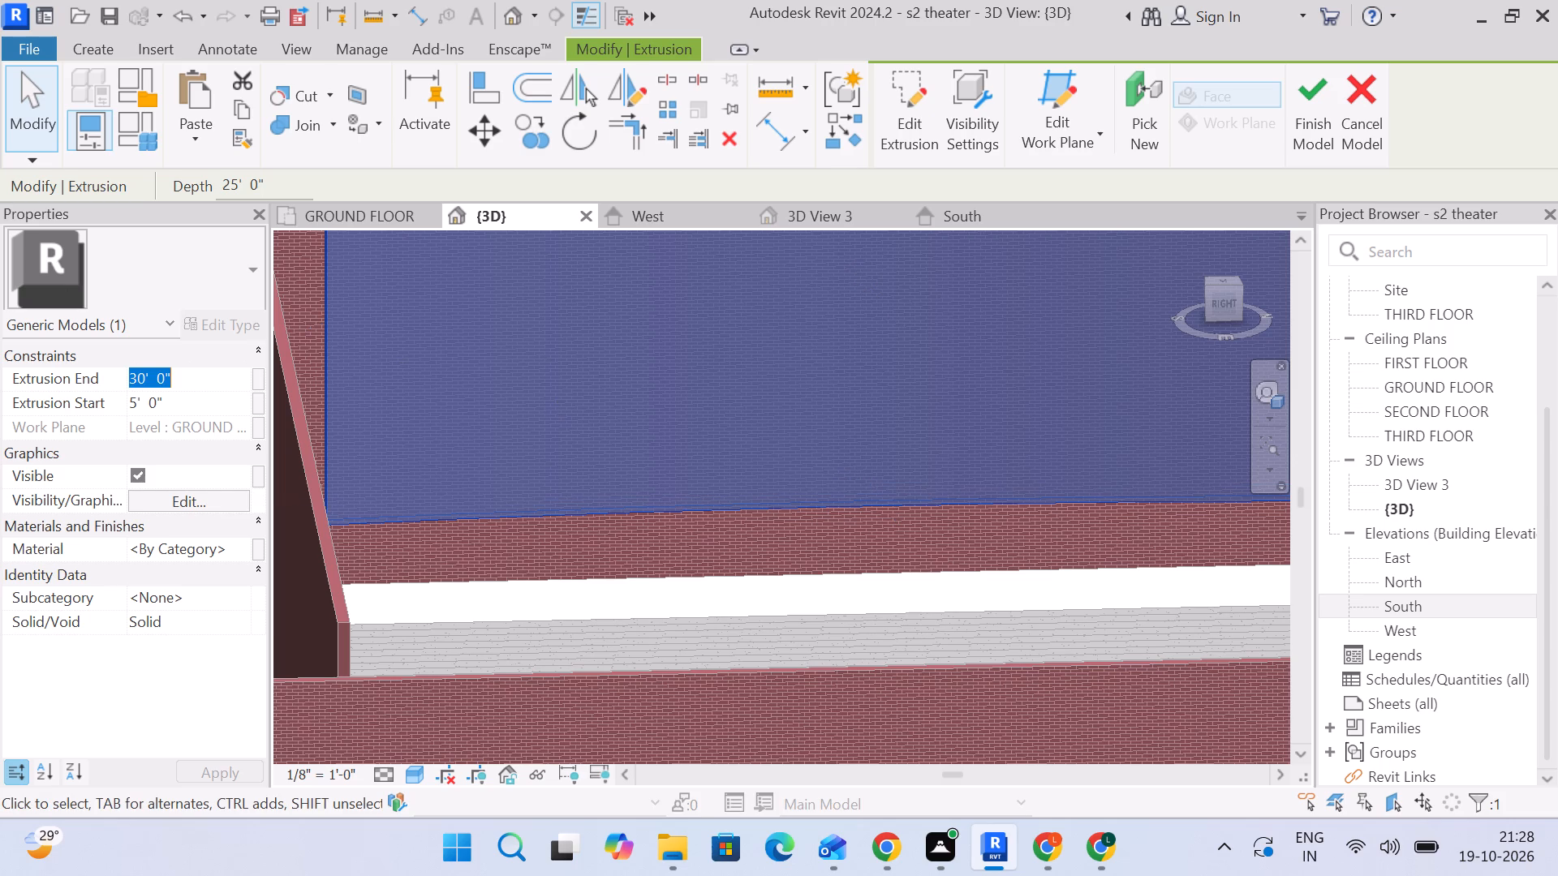
pyautogui.press('2')
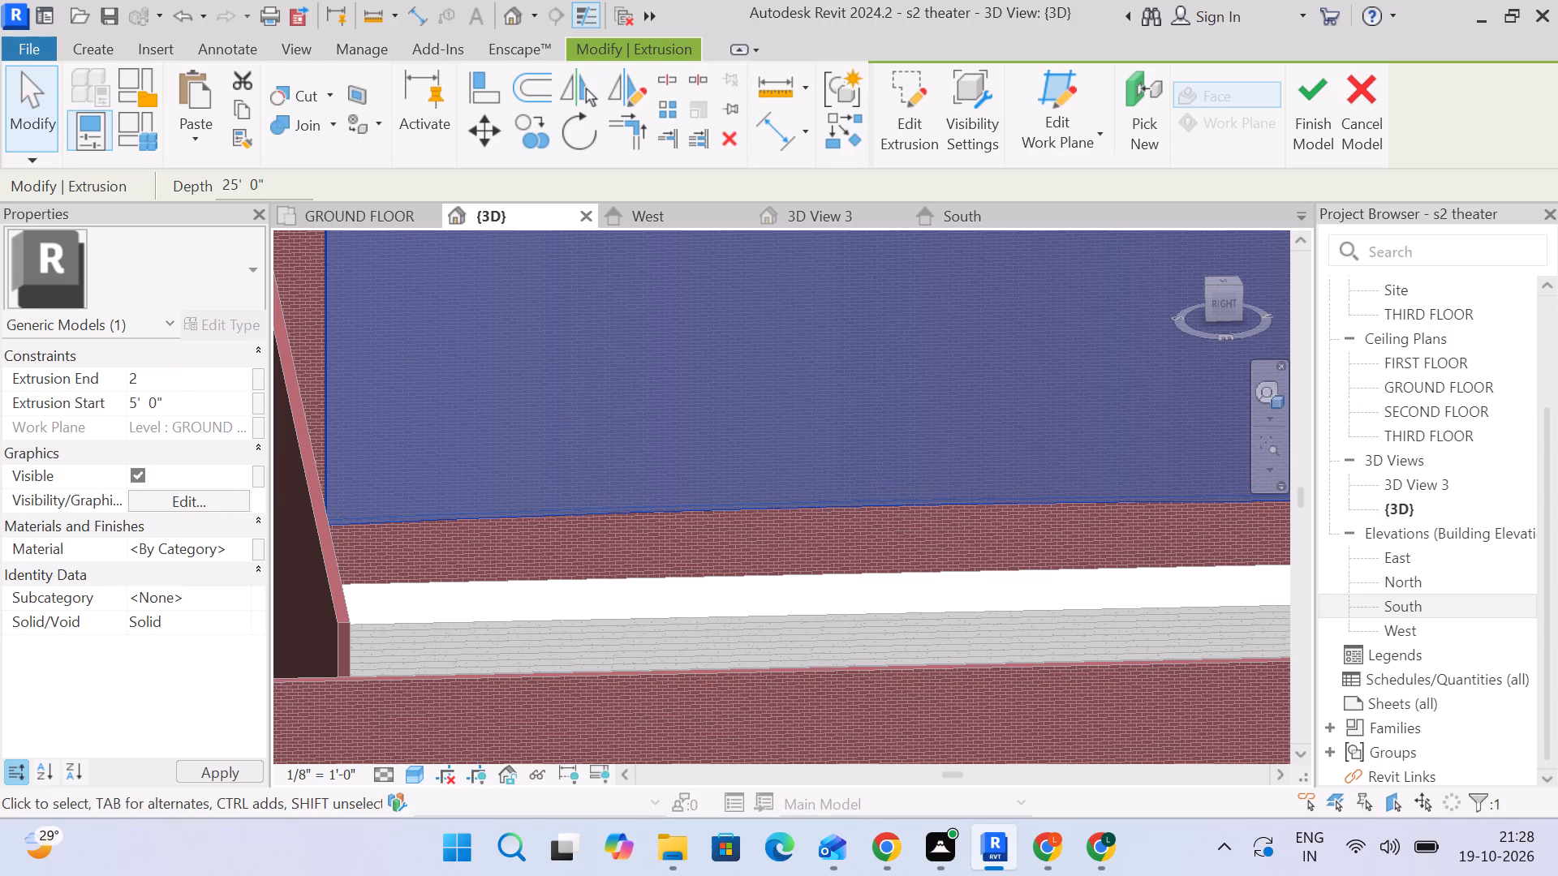
pyautogui.press('9')
pyautogui.press('Return')
pyautogui.scroll(-5, 571, 413)
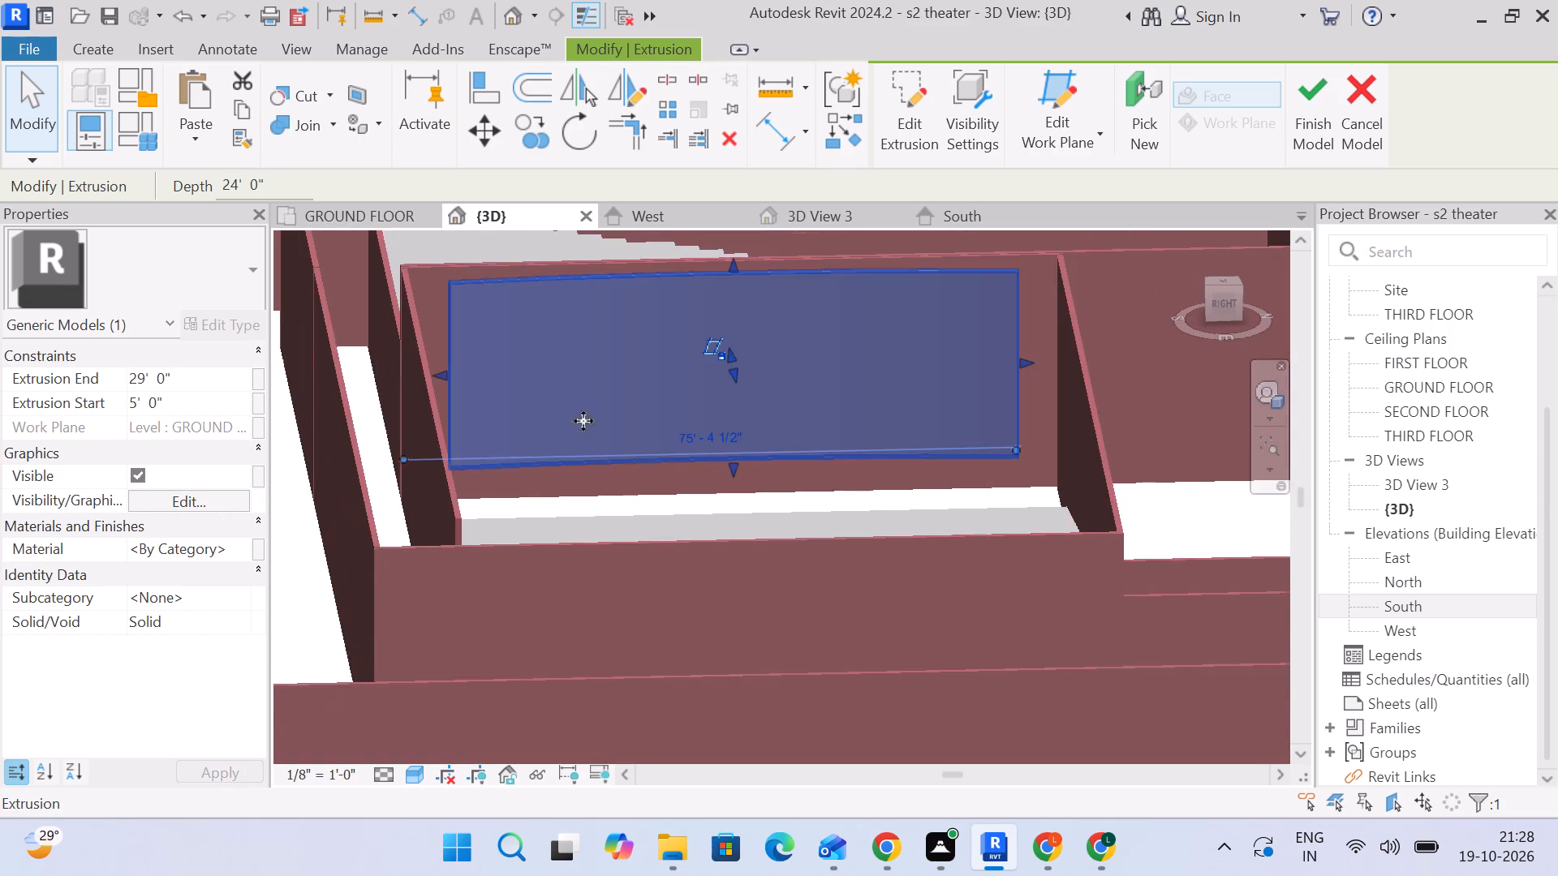
pyautogui.scroll(2, 730, 269)
pyautogui.scroll(-3, 730, 268)
pyautogui.press('Escape')
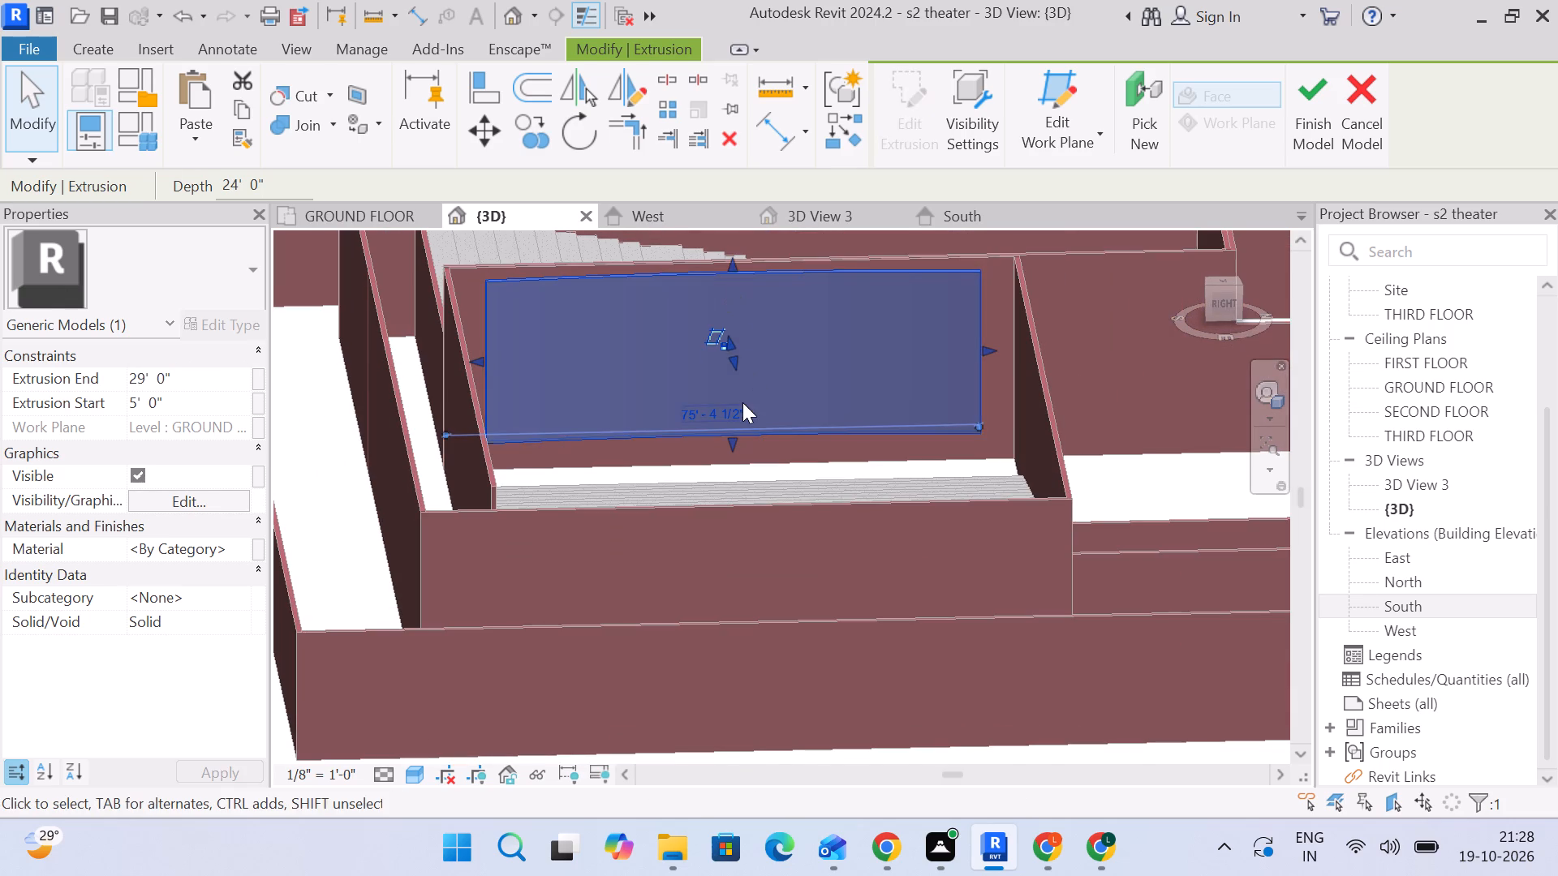
# Examine the cinema screen's fit on its wall and the floor area below it in the 3D view.
pyautogui.scroll(2, 619, 320)
pyautogui.moveTo(671, 361); pyautogui.dragTo(497, 447, button='middle')
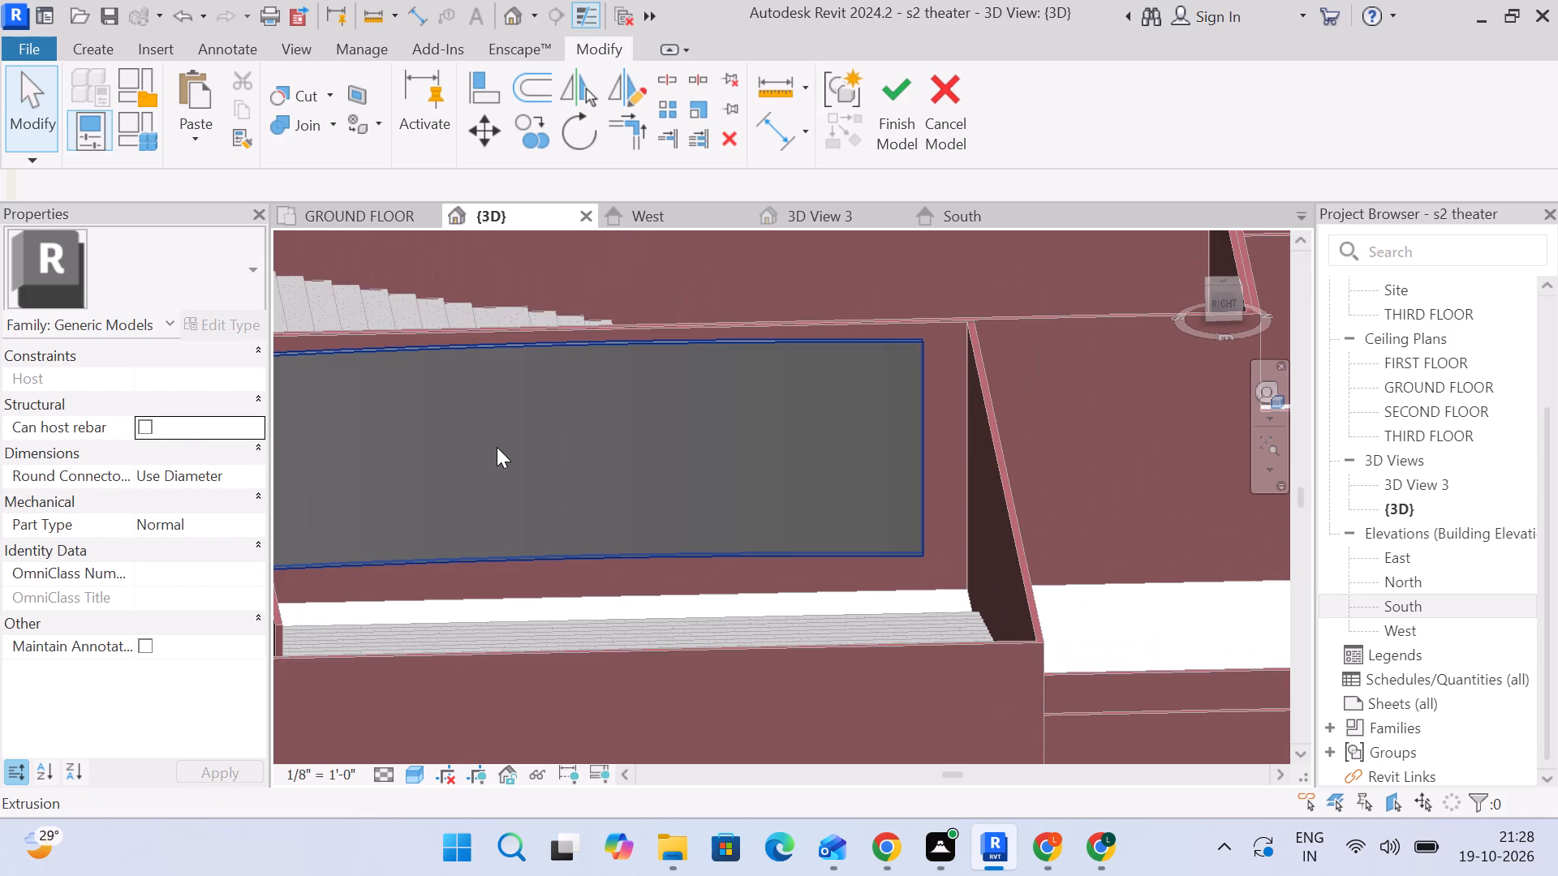
pyautogui.scroll(-2, 523, 463)
pyautogui.moveTo(543, 473); pyautogui.dragTo(777, 440, button='middle')
pyautogui.scroll(3, 660, 456)
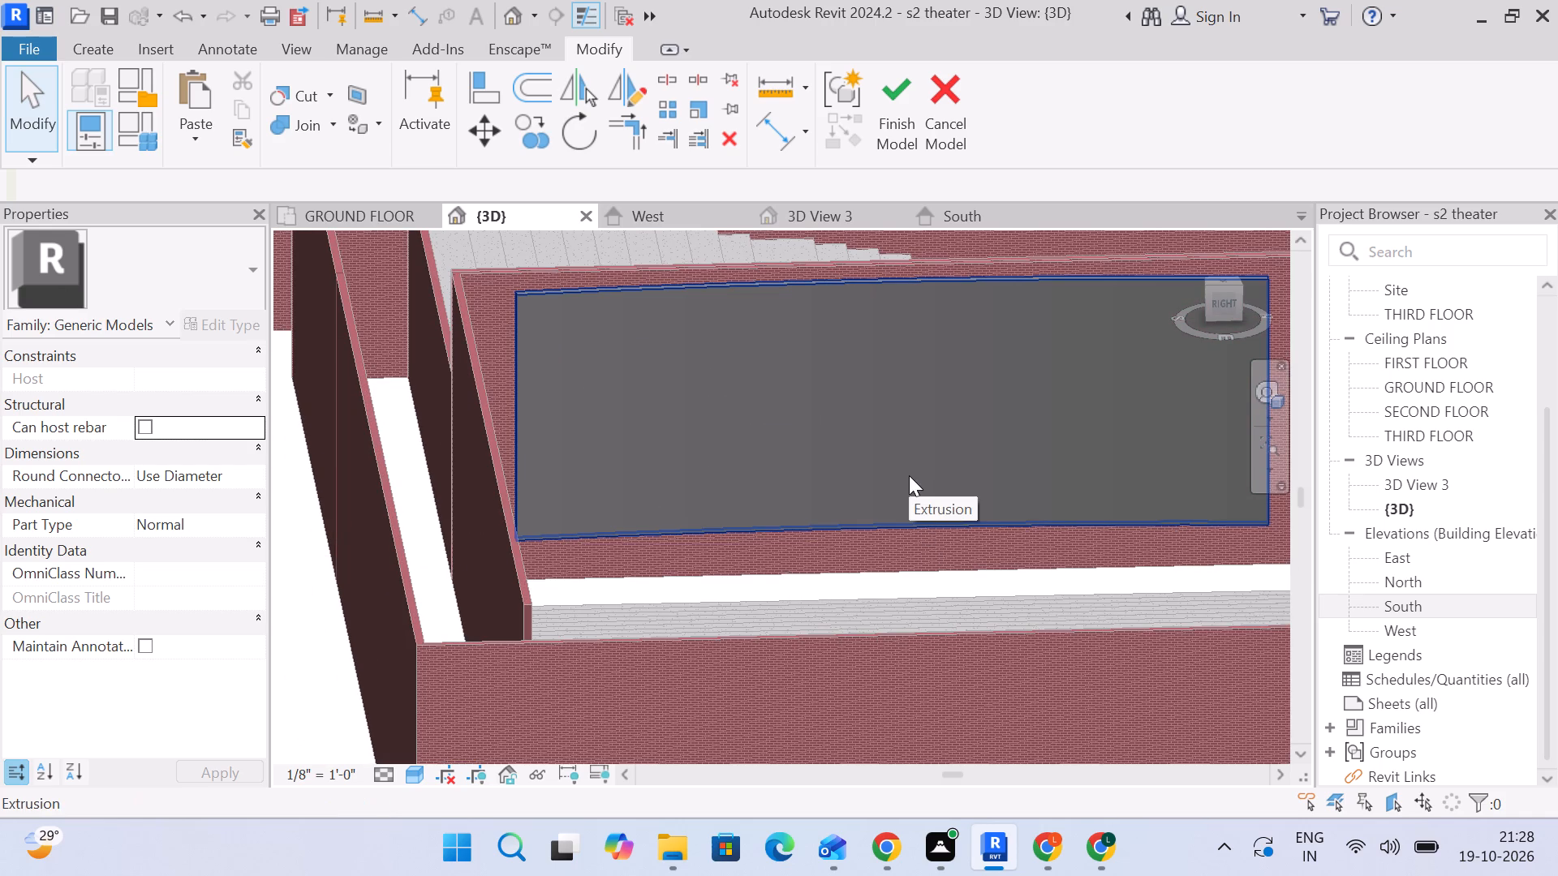
pyautogui.scroll(1, 896, 413)
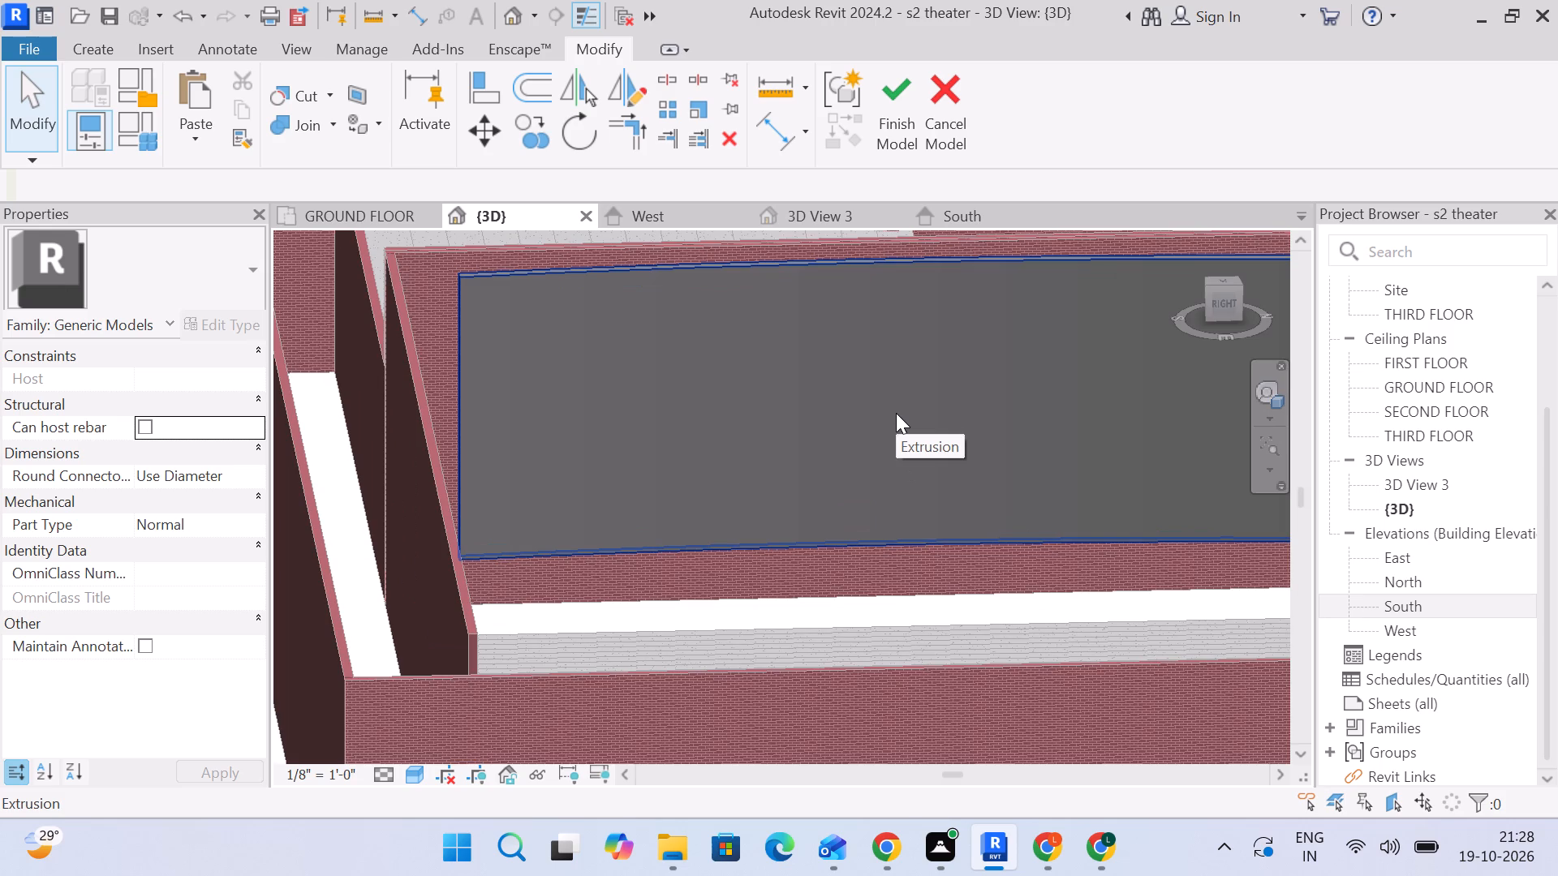
pyautogui.moveTo(896, 413); pyautogui.dragTo(841, 366, button='middle')
pyautogui.moveTo(565, 378); pyautogui.dragTo(565, 435, button='middle')
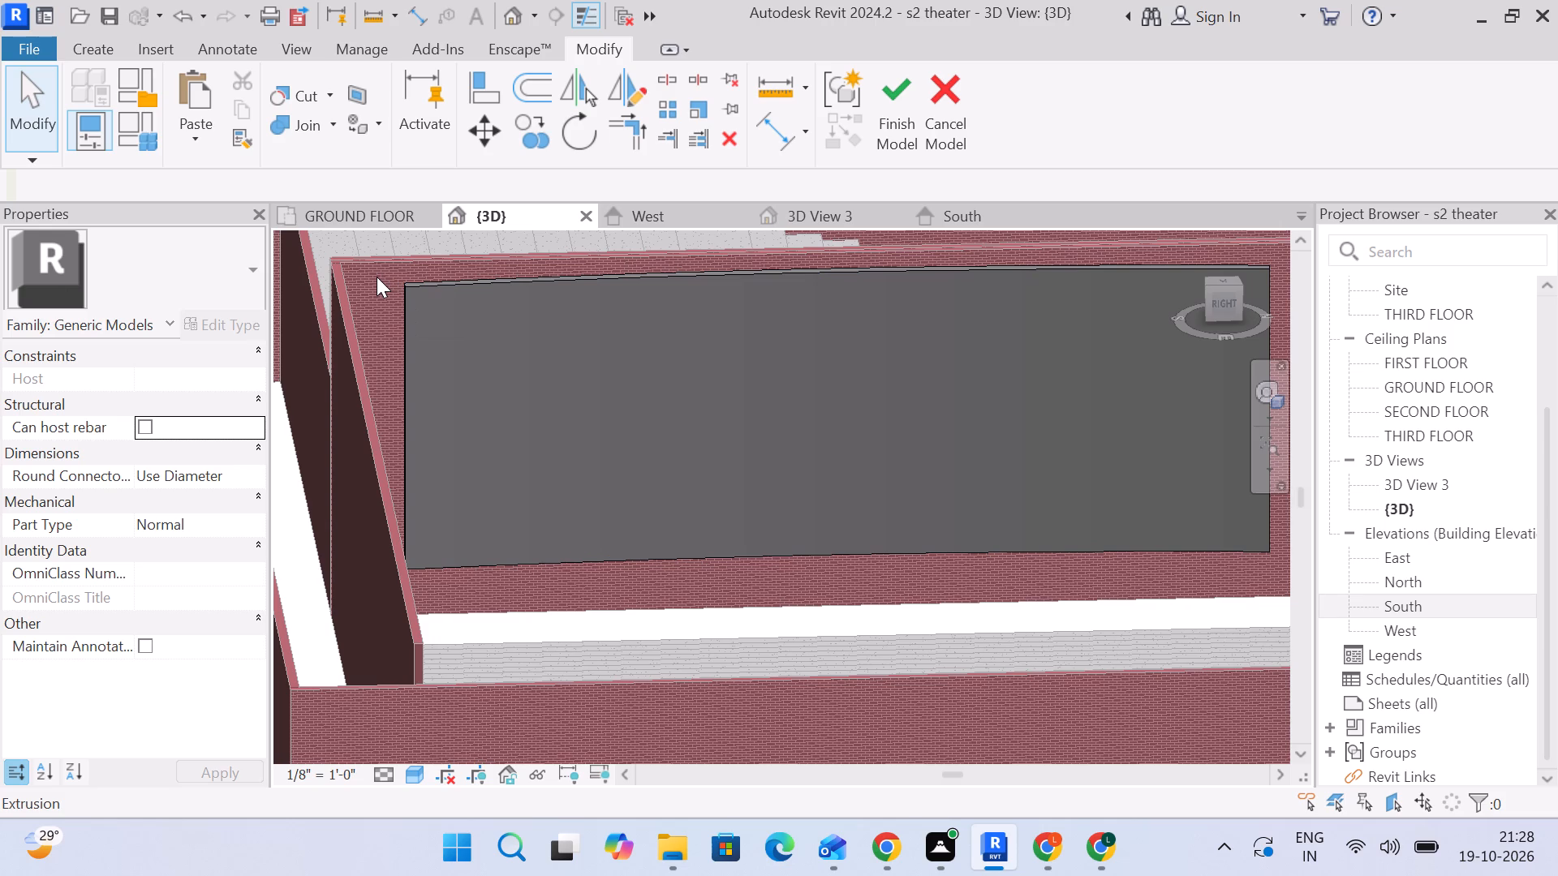
pyautogui.scroll(-2, 437, 333)
pyautogui.moveTo(621, 483); pyautogui.dragTo(600, 413, button='middle')
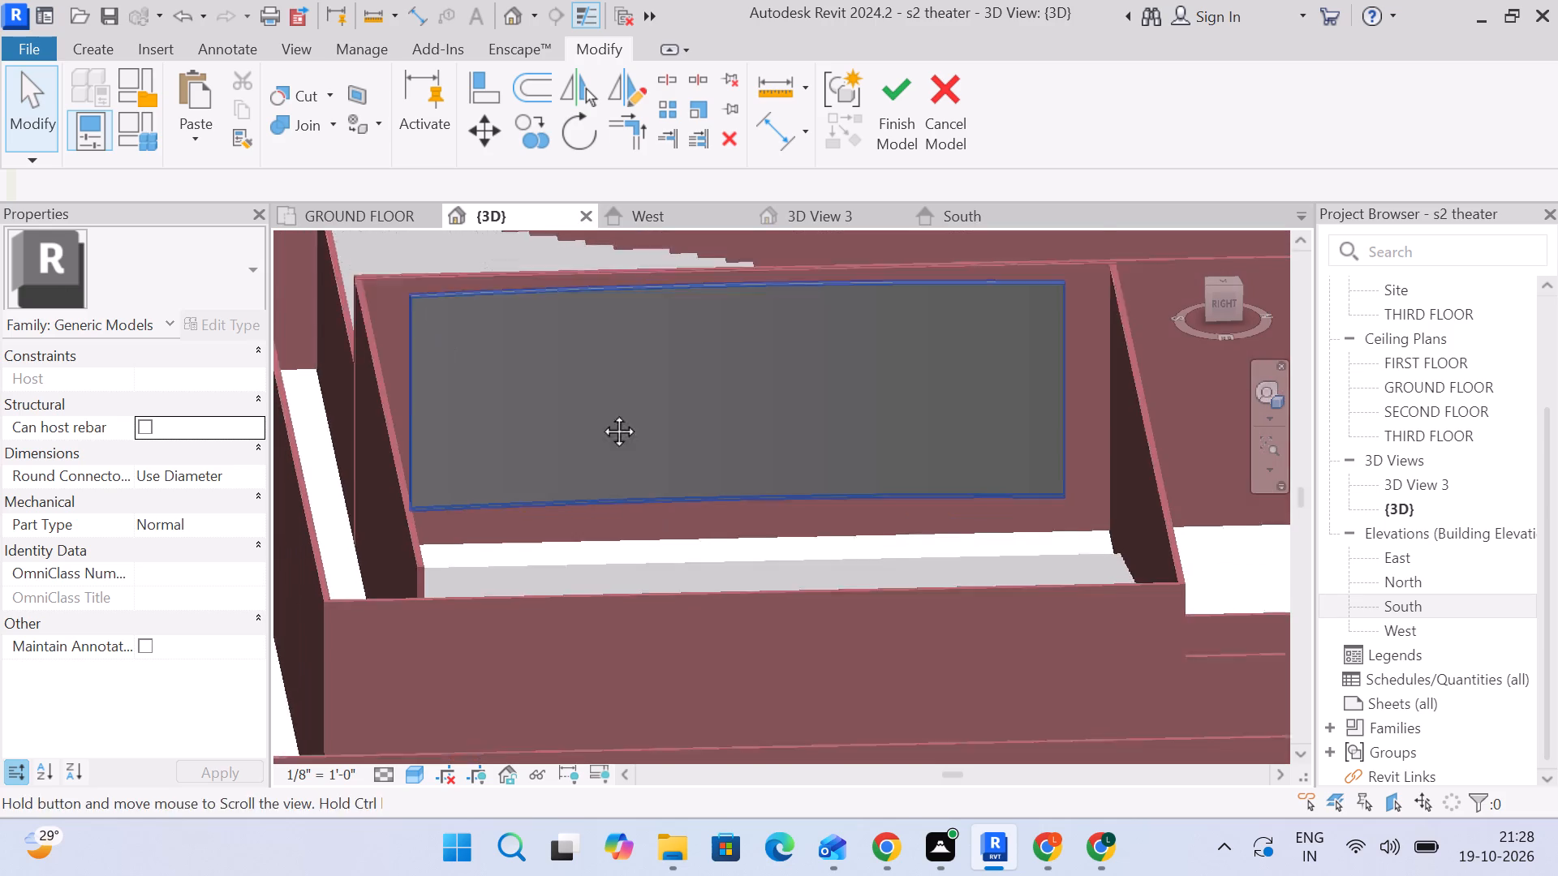
pyautogui.moveTo(600, 413); pyautogui.dragTo(597, 390, button='middle')
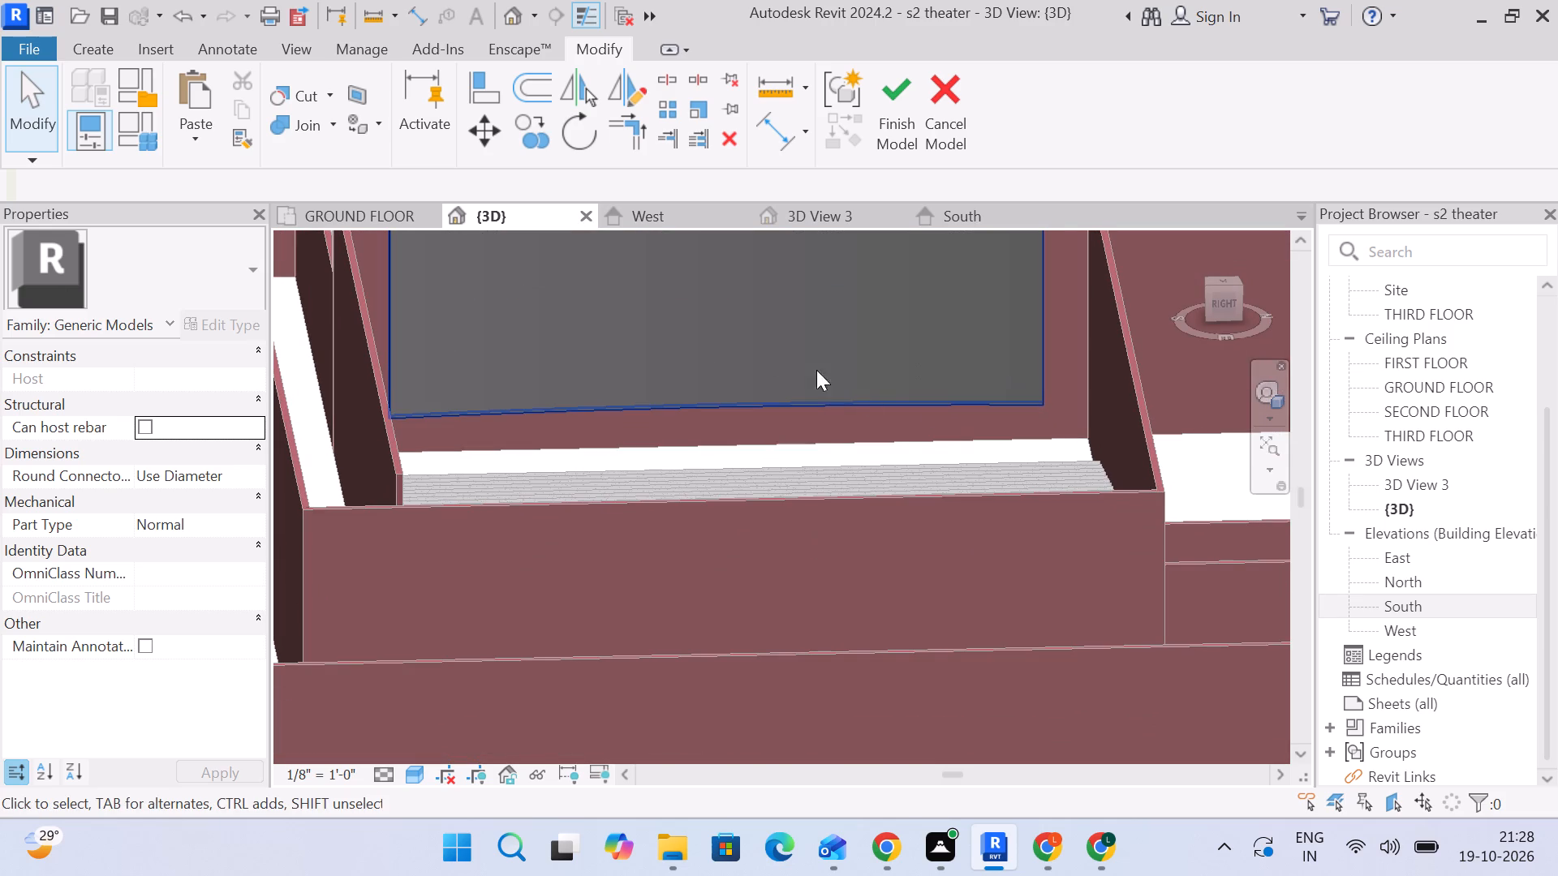
# Start a solid extrusion in the GROUND FLOOR plan and sketch a rectangle about 12' by 80' along the wall facing the stepped seating.
pyautogui.click(359, 213)
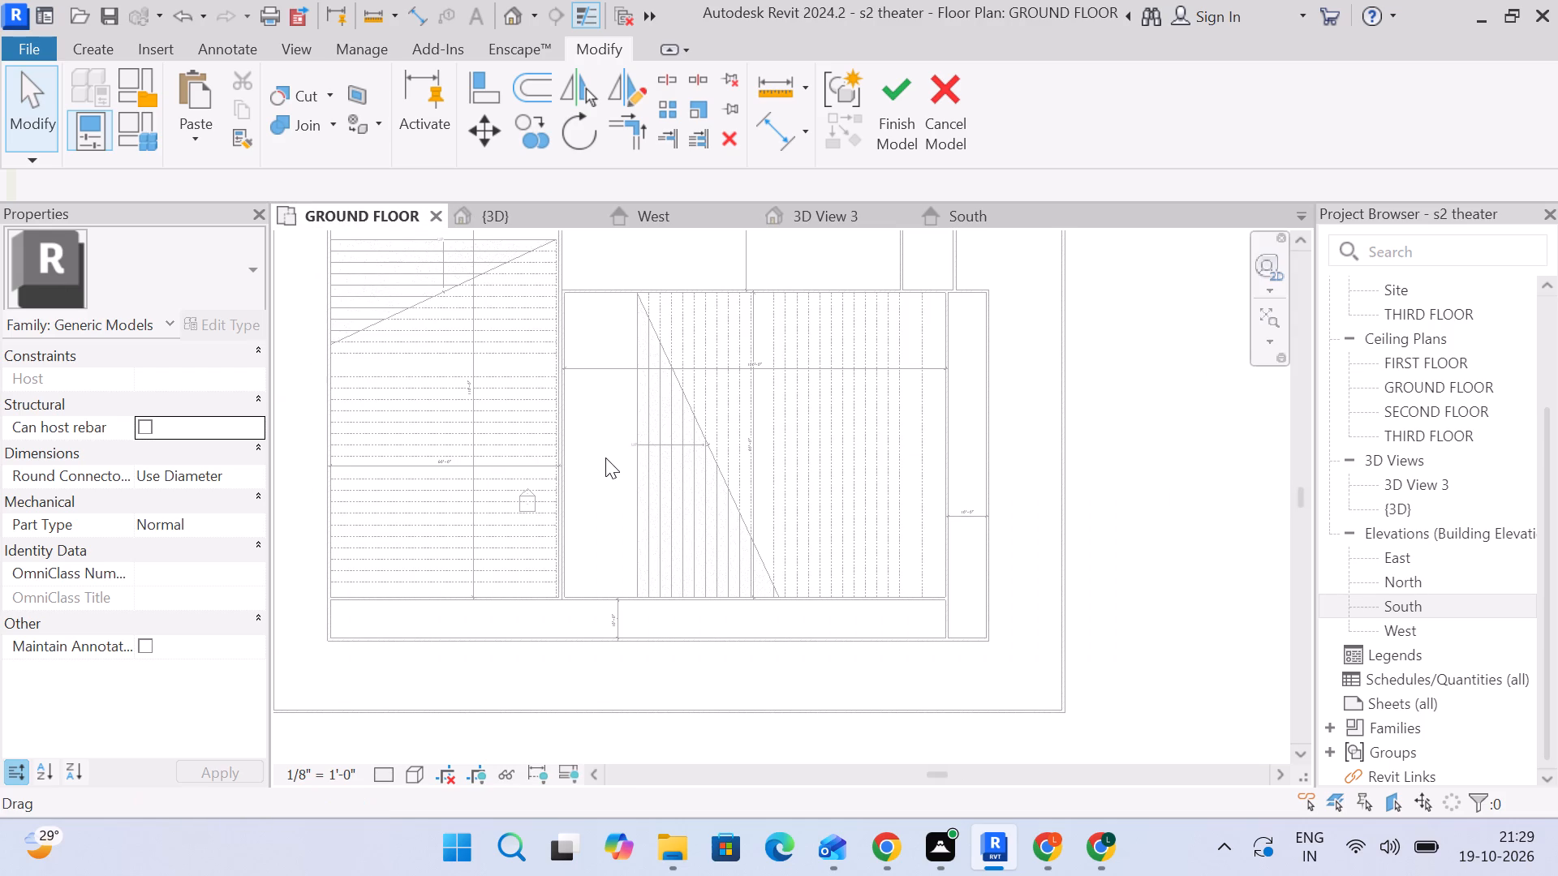
pyautogui.click(596, 431)
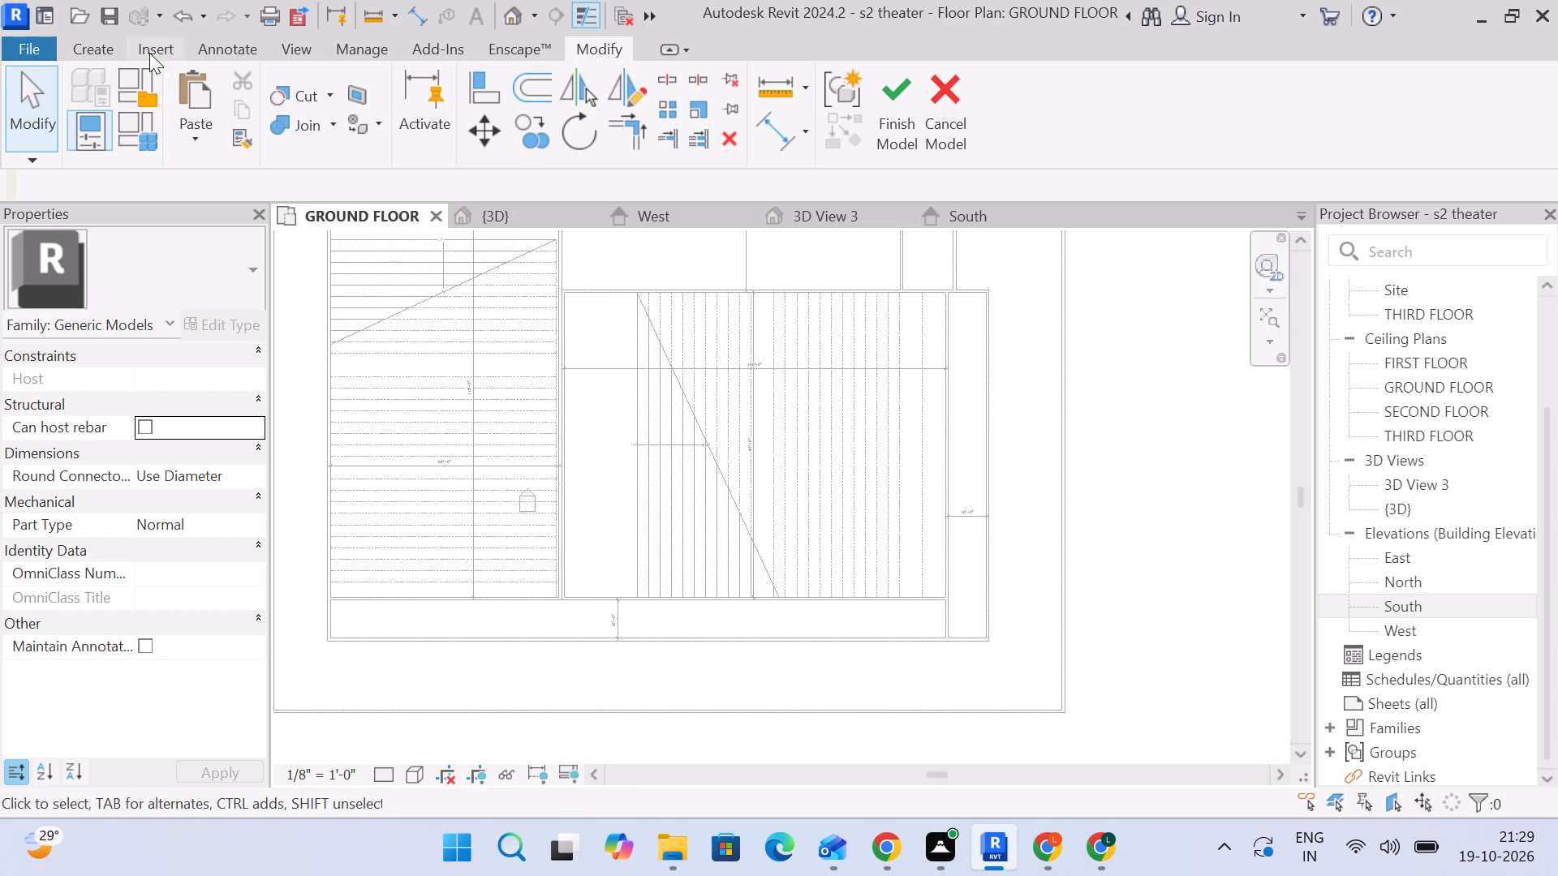
pyautogui.click(107, 46)
pyautogui.click(1503, 602)
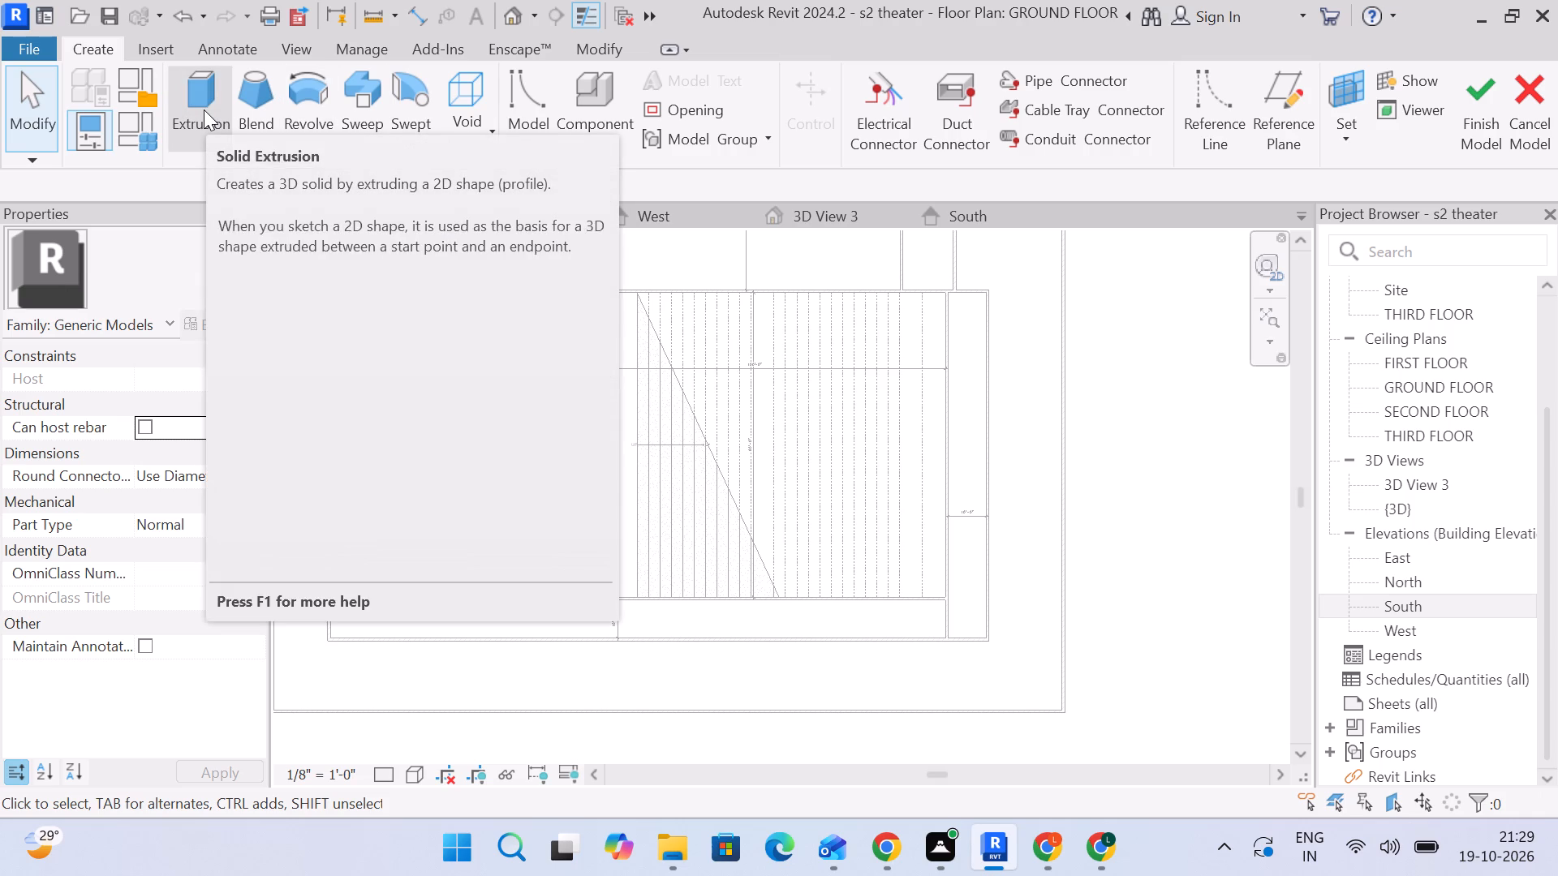
pyautogui.click(204, 109)
pyautogui.scroll(8, 591, 308)
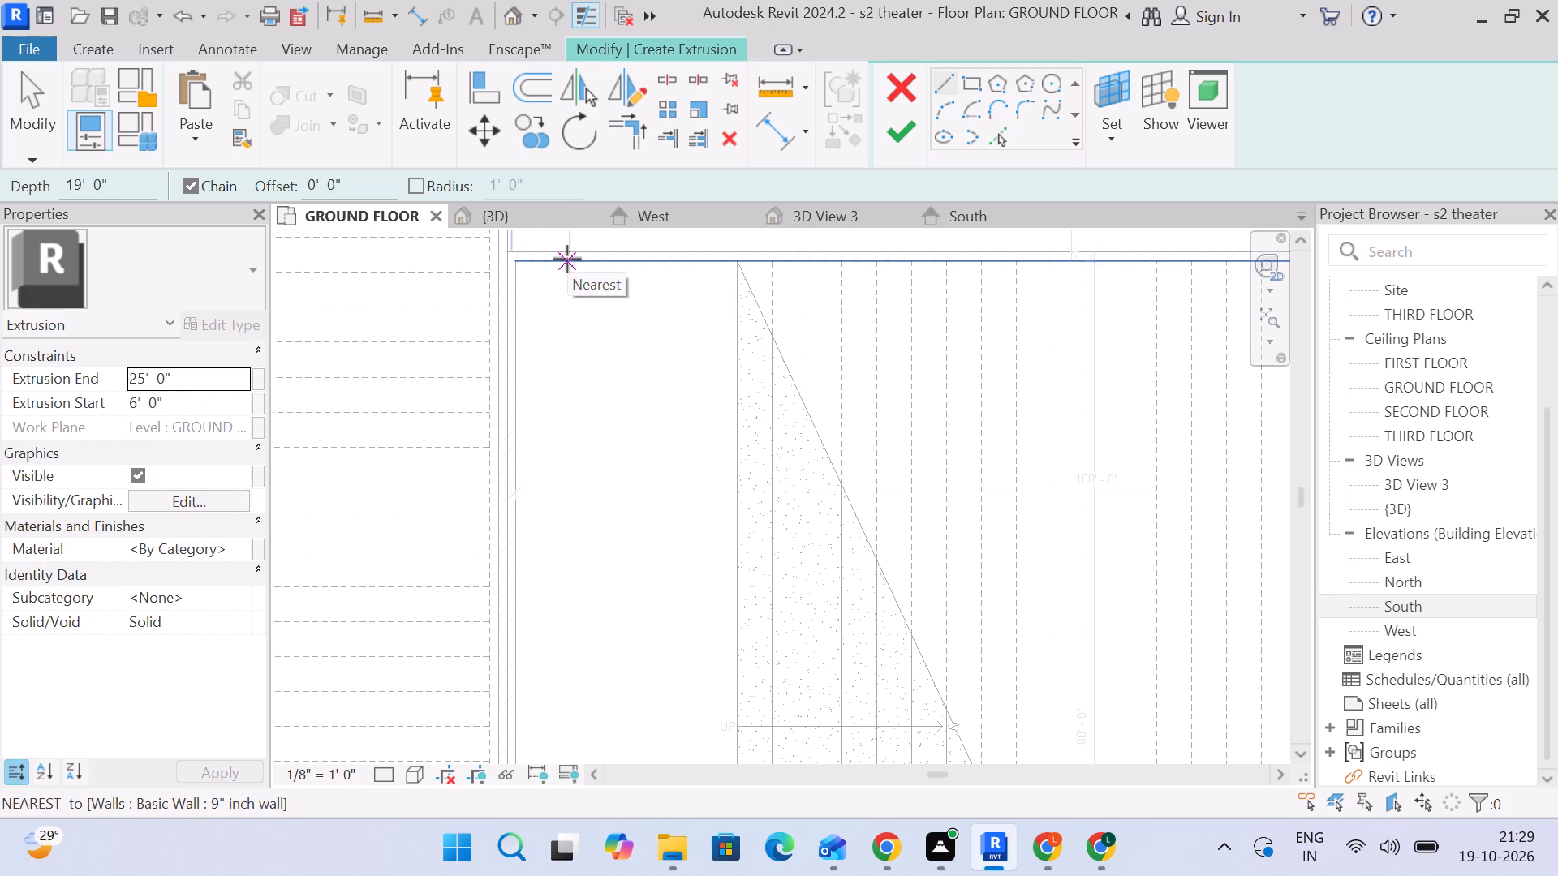
pyautogui.click(520, 260)
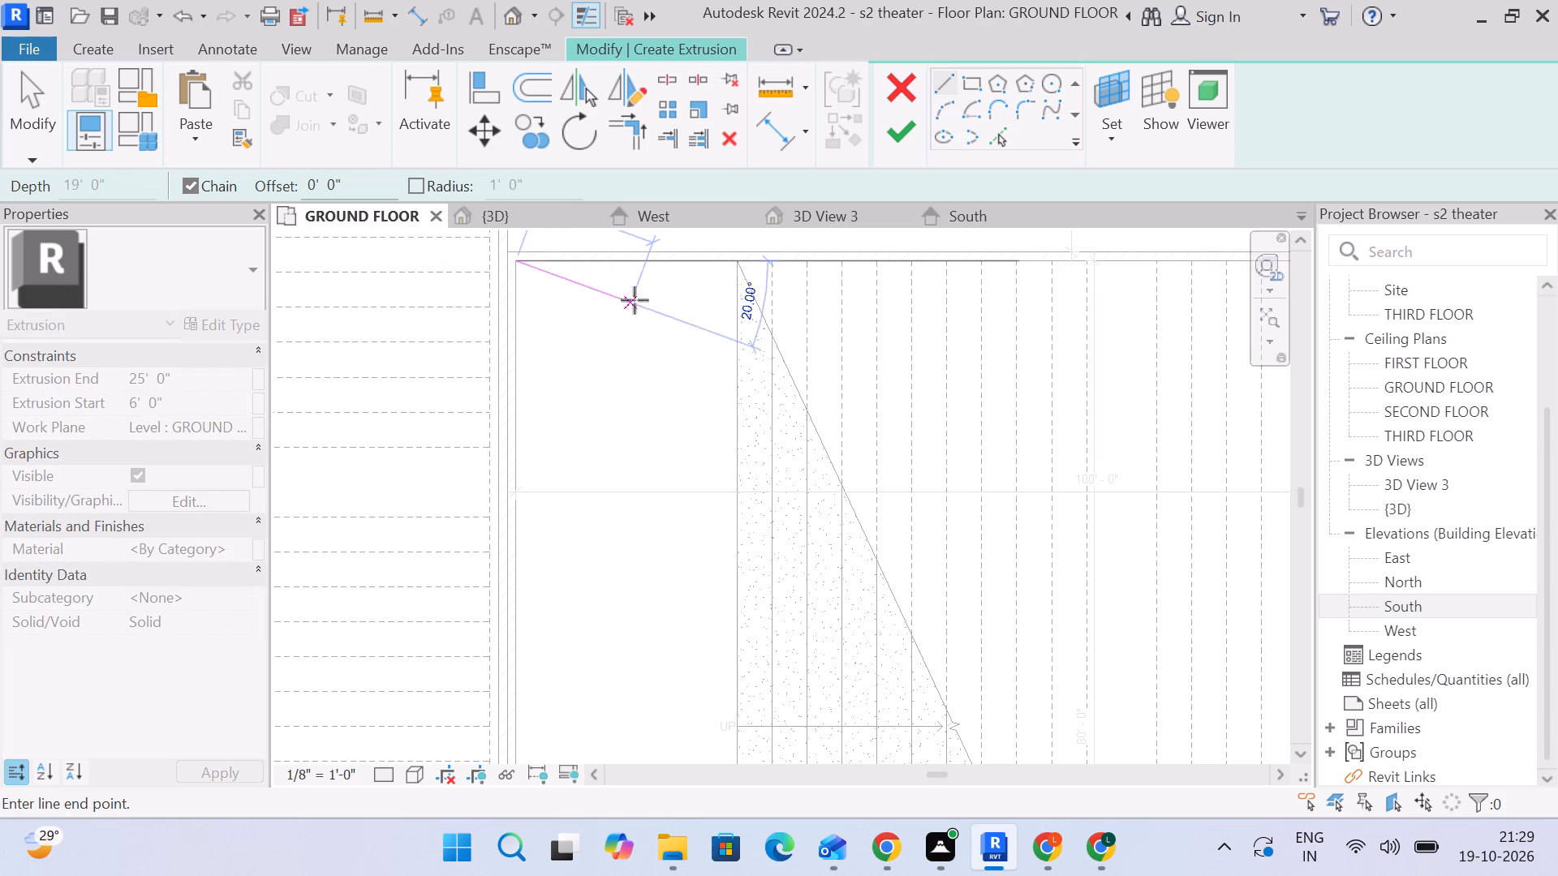
pyautogui.click(966, 84)
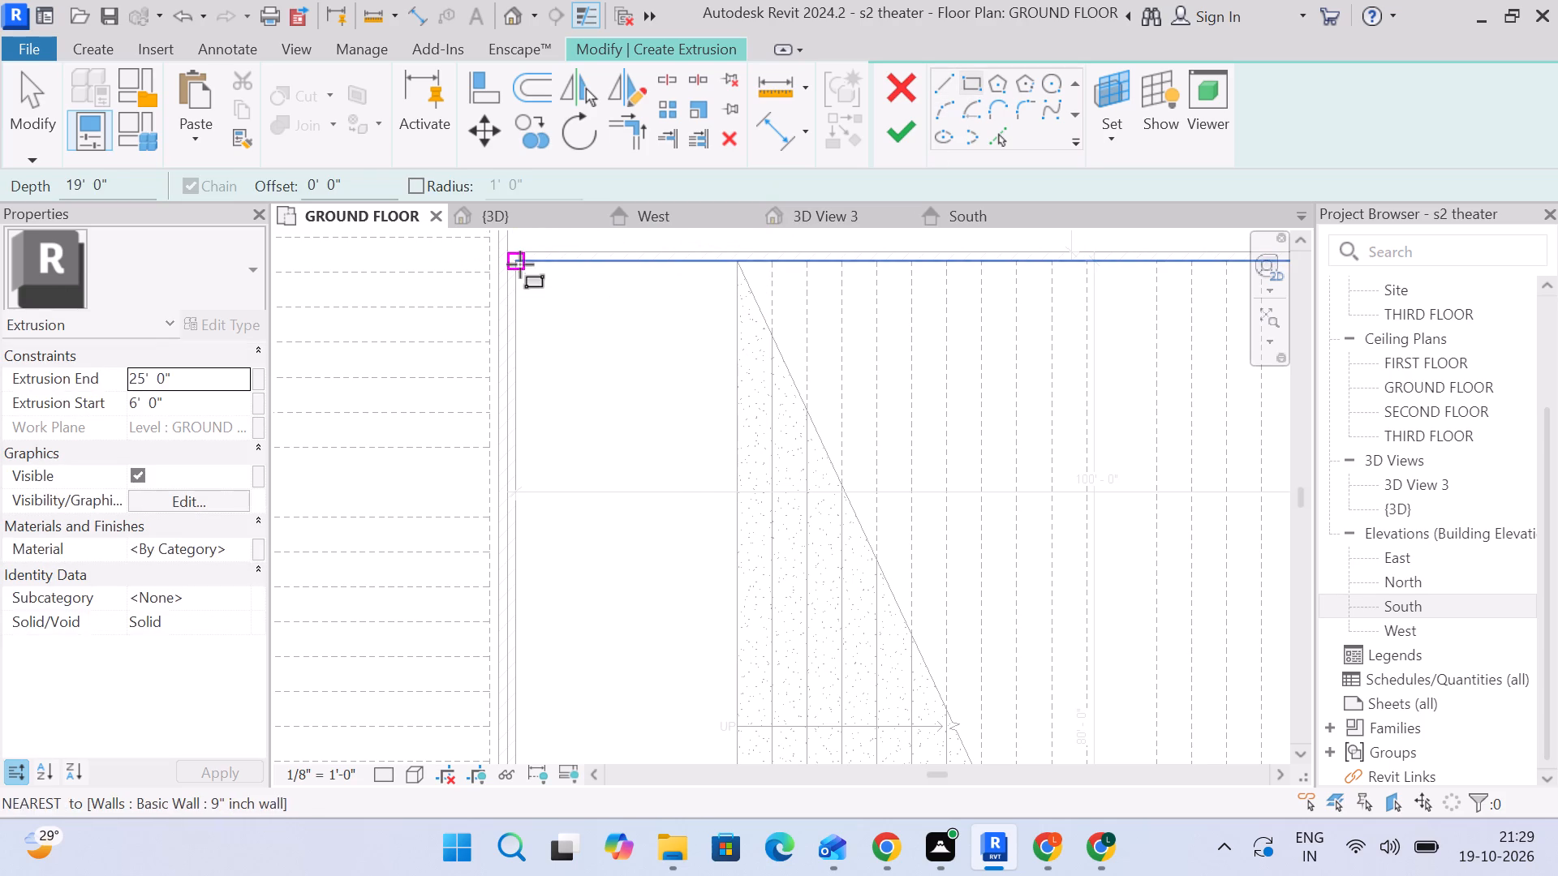
pyautogui.click(519, 264)
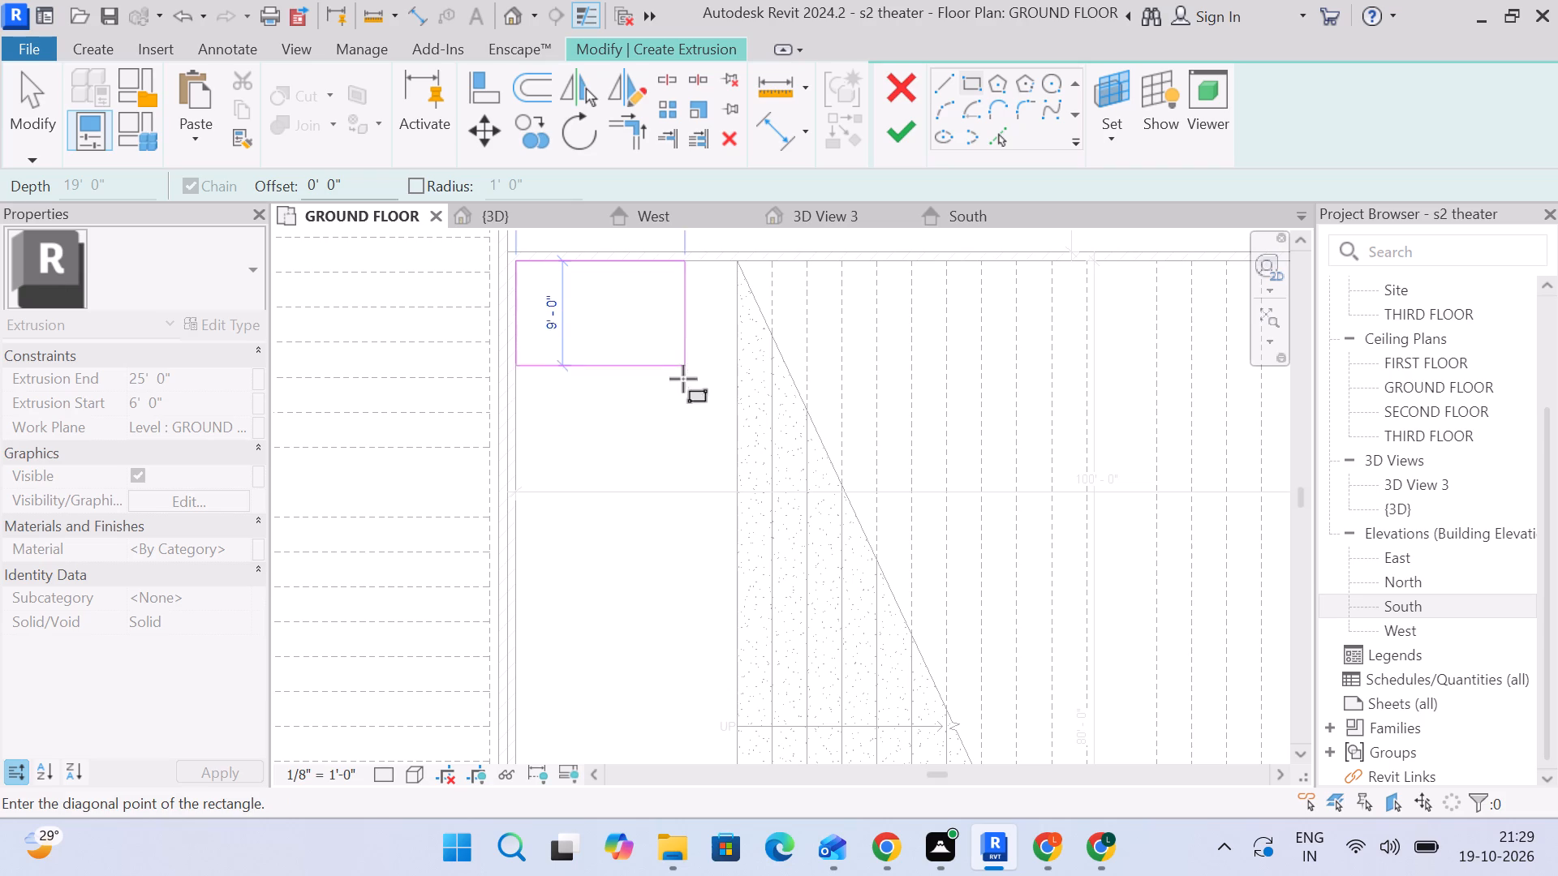
pyautogui.scroll(-3, 657, 453)
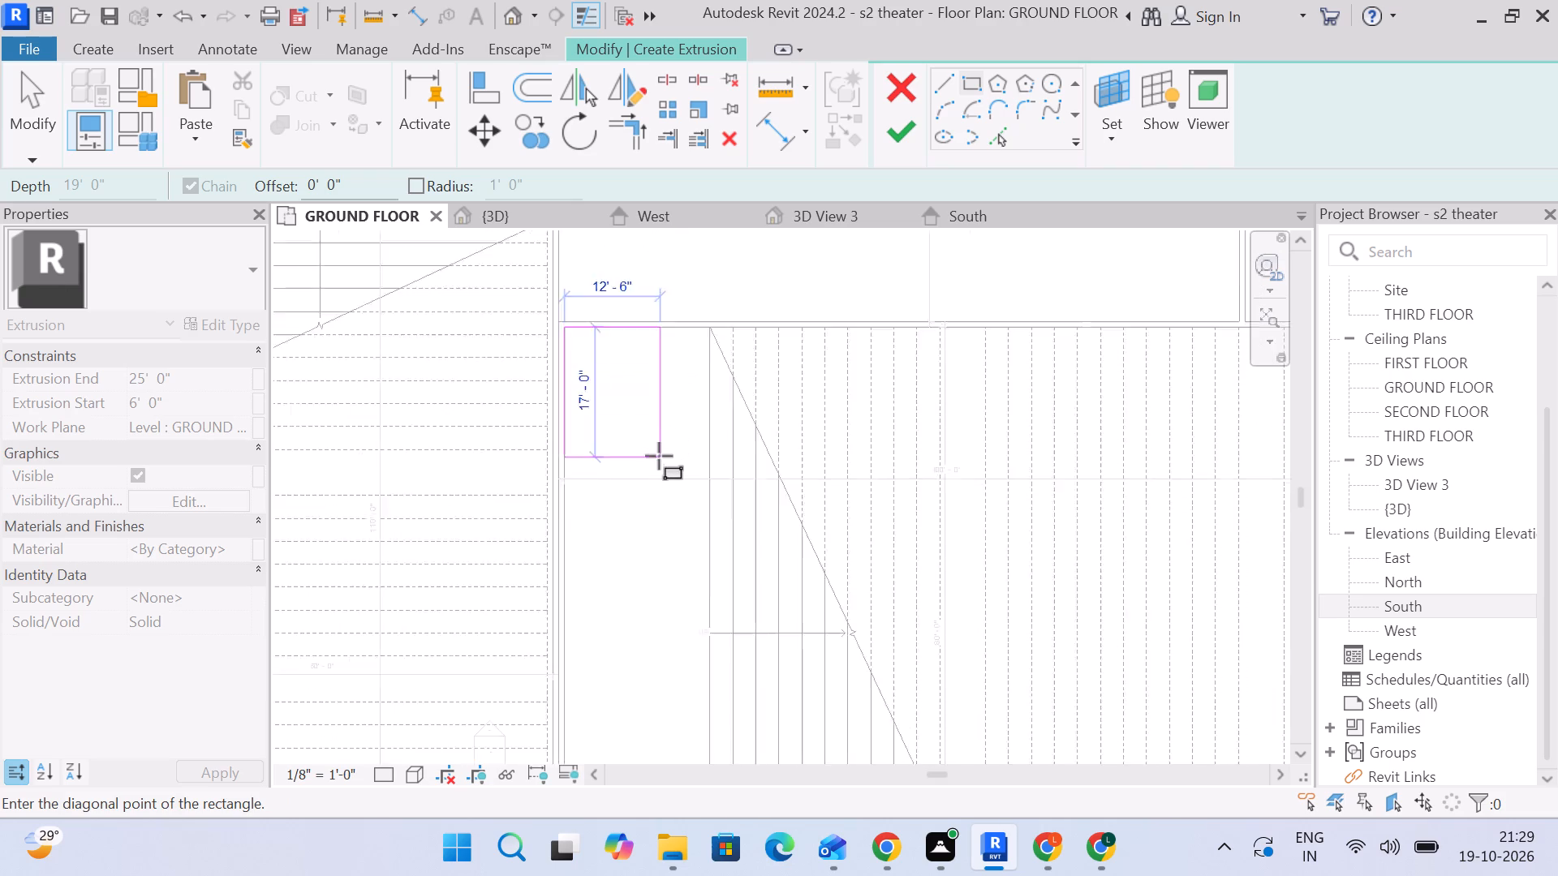
pyautogui.scroll(-2, 659, 456)
pyautogui.moveTo(678, 583); pyautogui.dragTo(712, 384, button='middle')
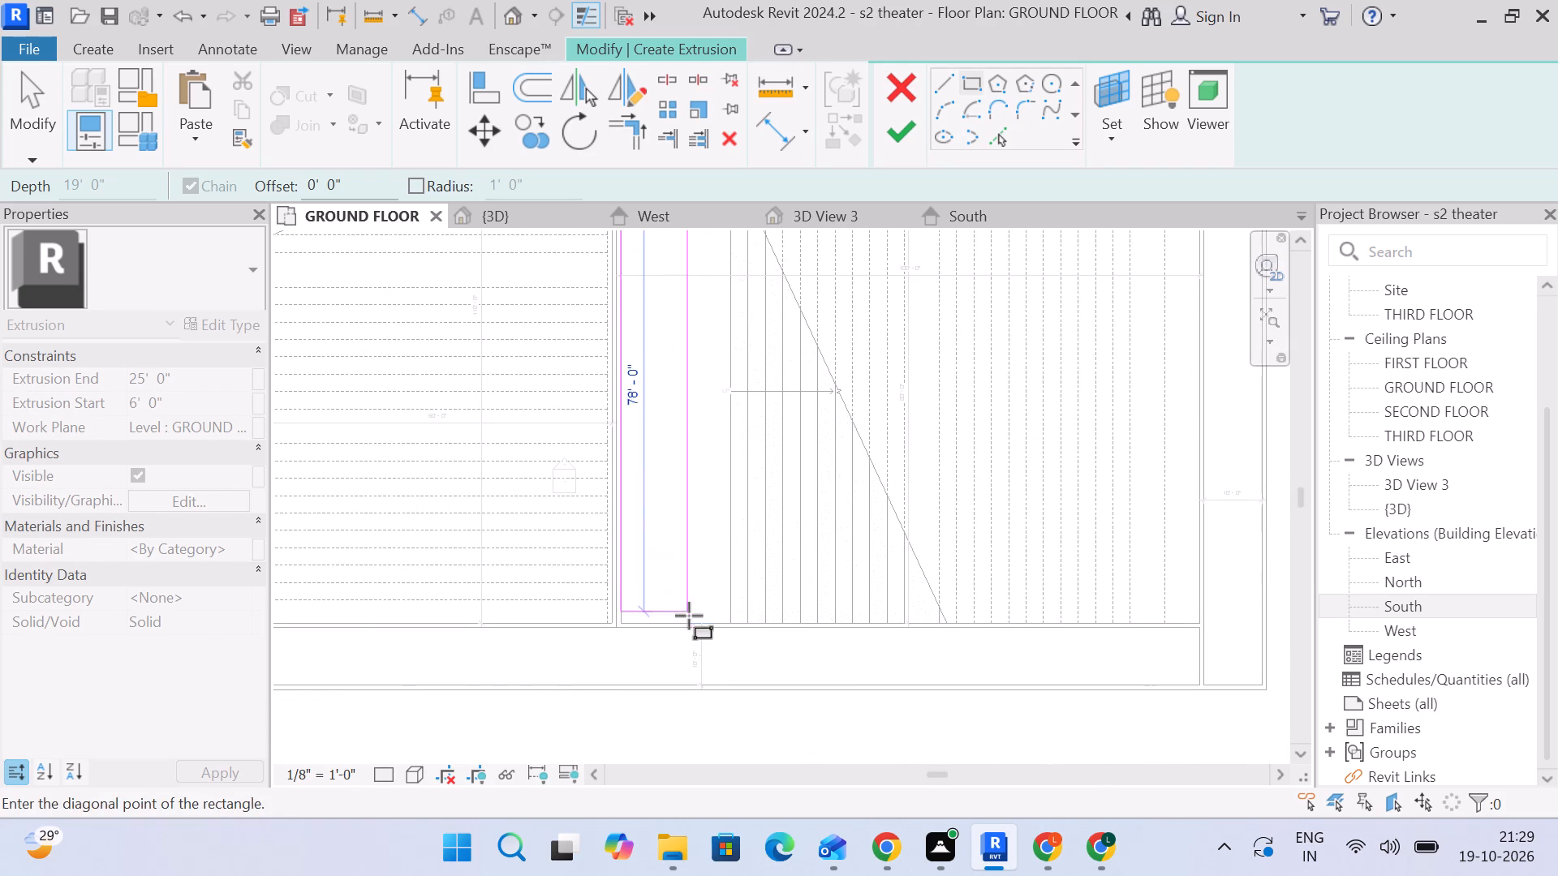
pyautogui.click(691, 618)
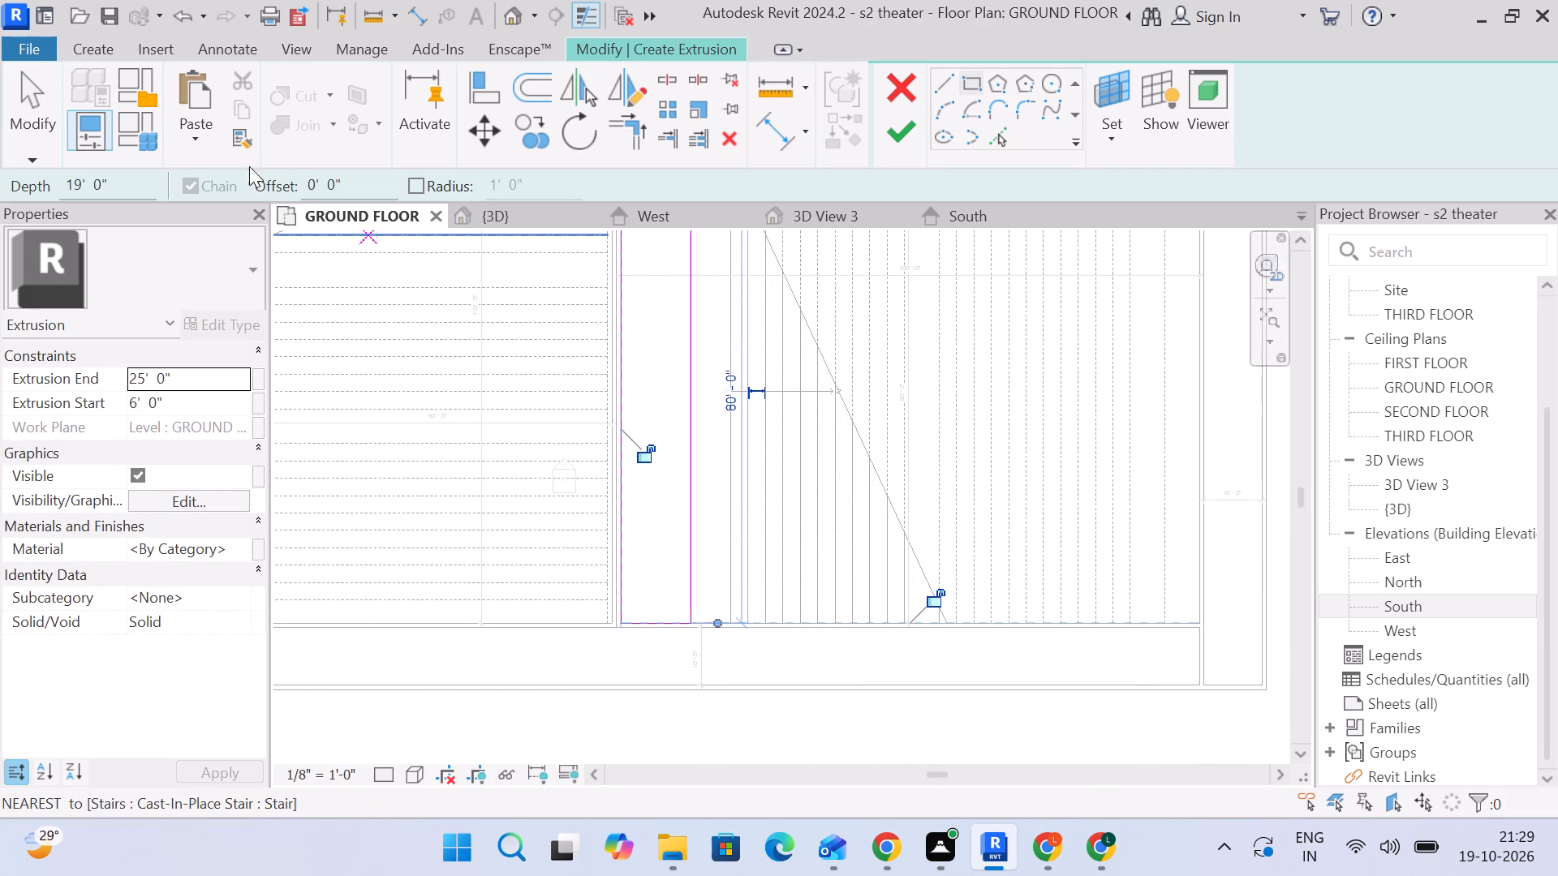
# Add an aligned dimension from the rectangle's long edge facing the seating steps to the stair's second riser line.
pyautogui.click(29, 117)
pyautogui.moveTo(648, 303); pyautogui.dragTo(657, 402, button='middle')
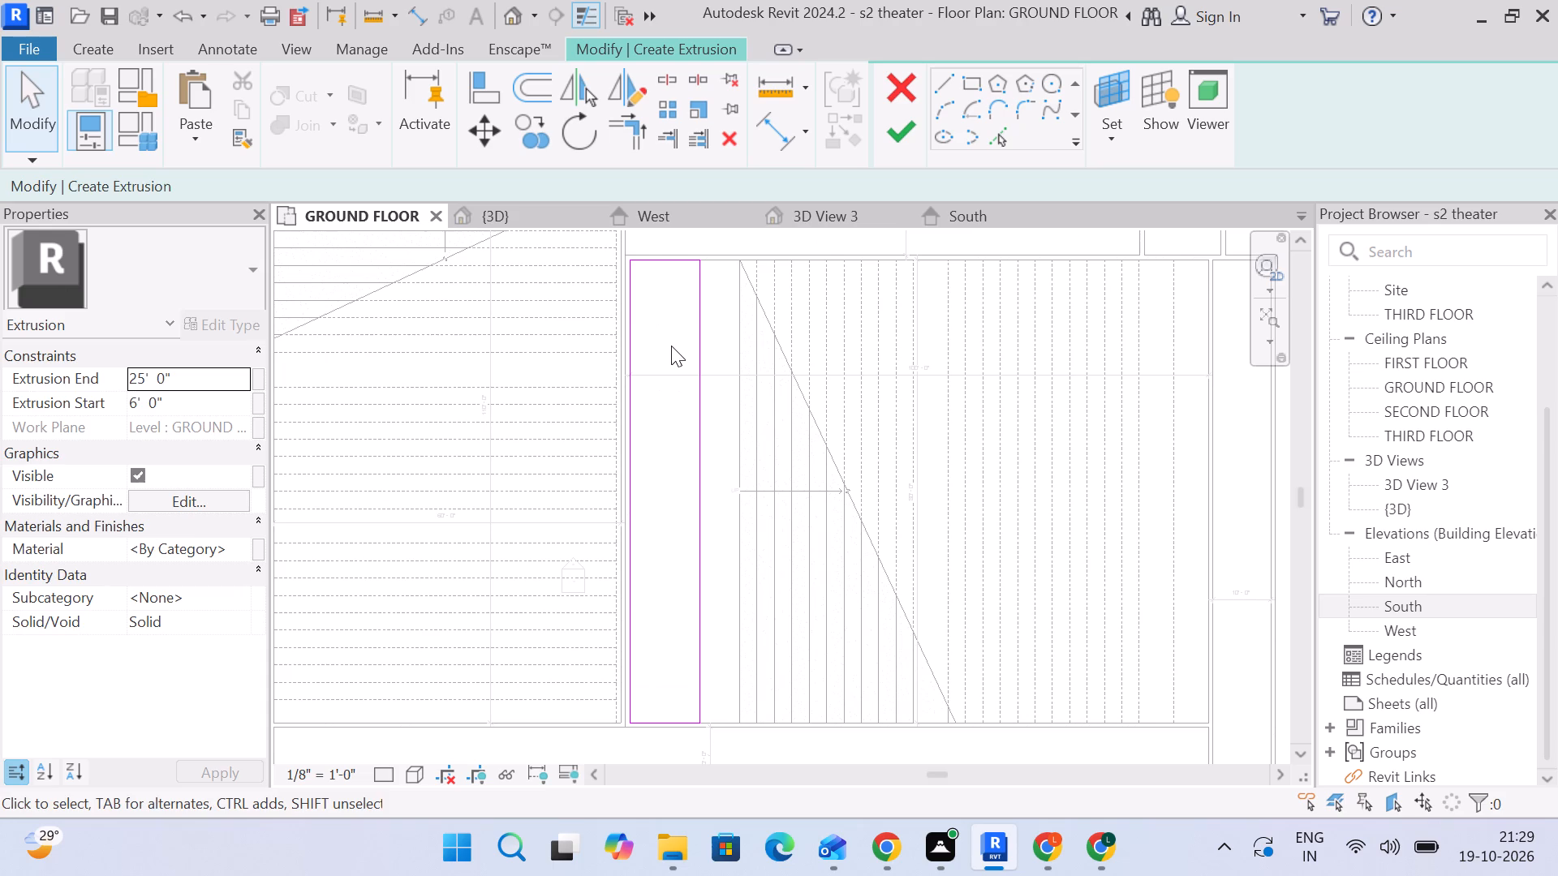
pyautogui.click(695, 336)
pyautogui.scroll(-3, 671, 328)
pyautogui.scroll(4, 709, 243)
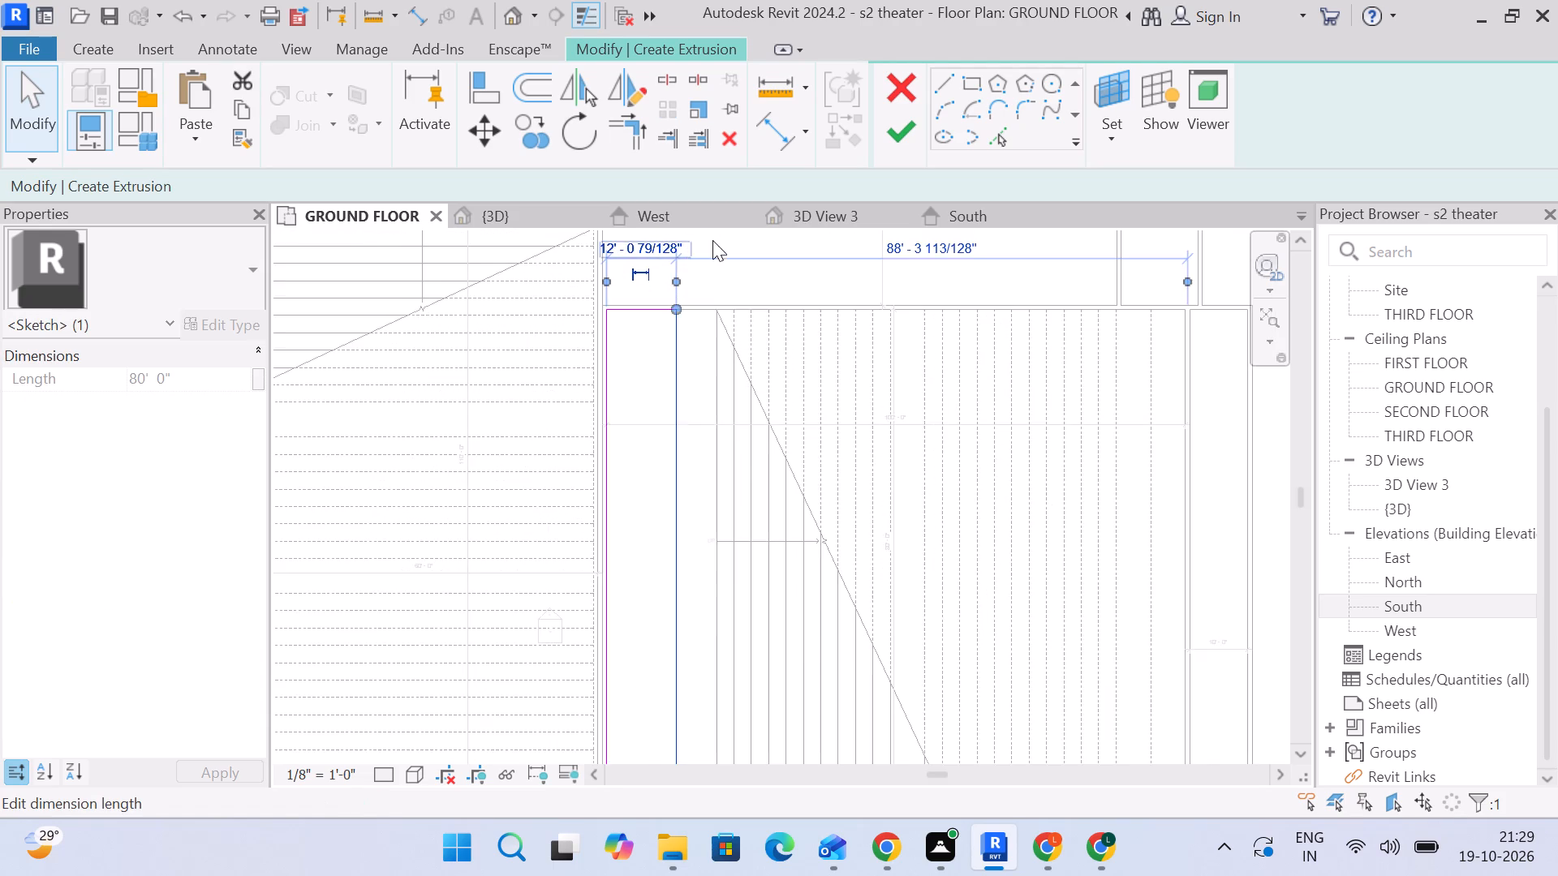
pyautogui.moveTo(744, 322); pyautogui.dragTo(743, 483, button='middle')
pyautogui.scroll(4, 700, 436)
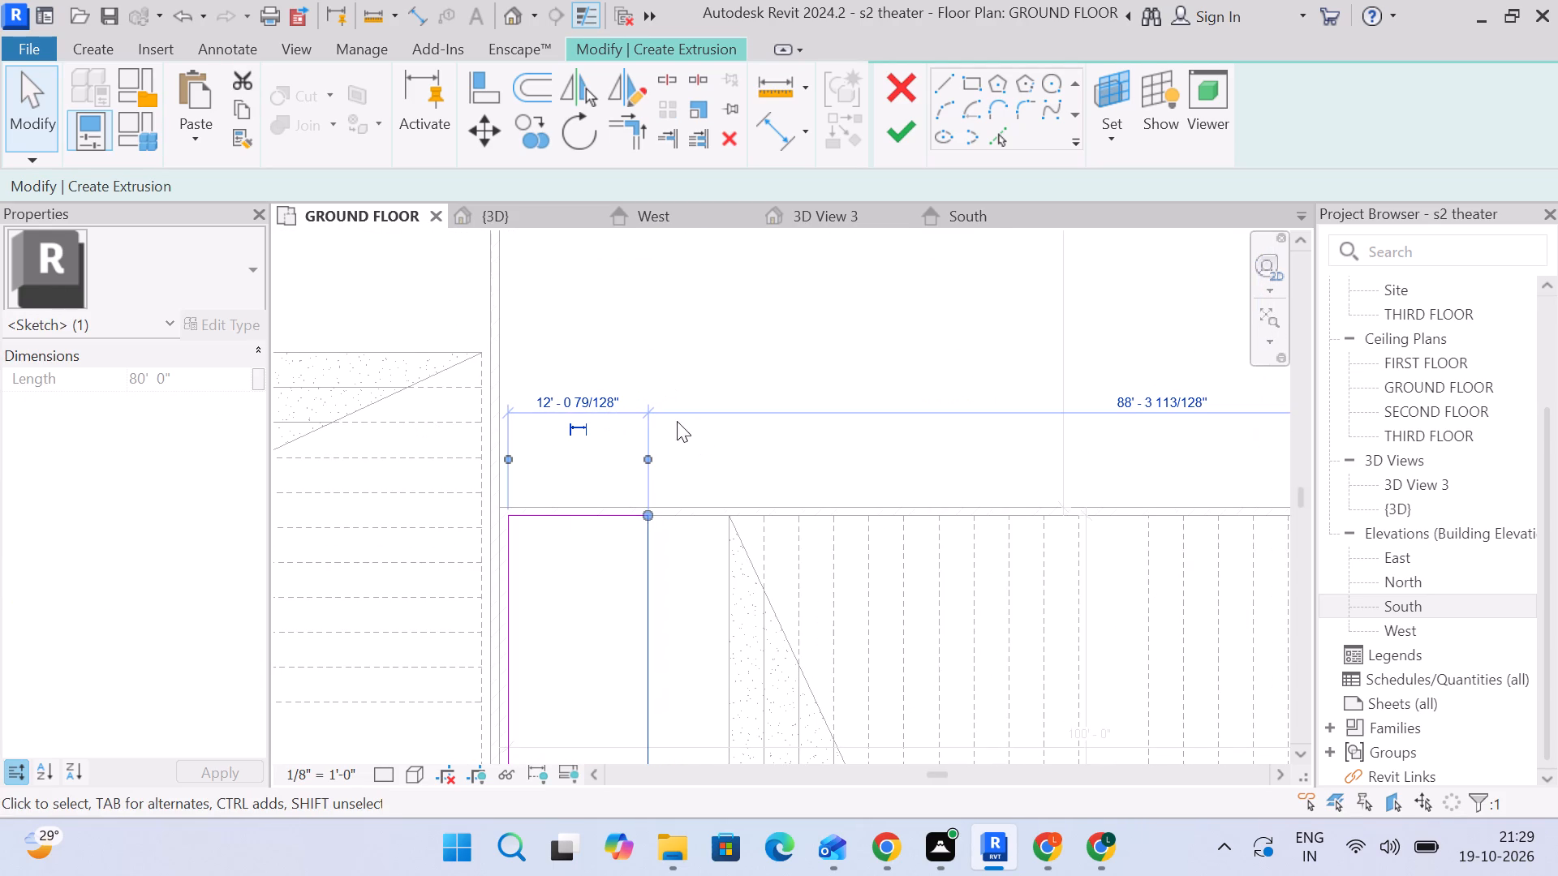
pyautogui.click(761, 126)
pyautogui.click(643, 613)
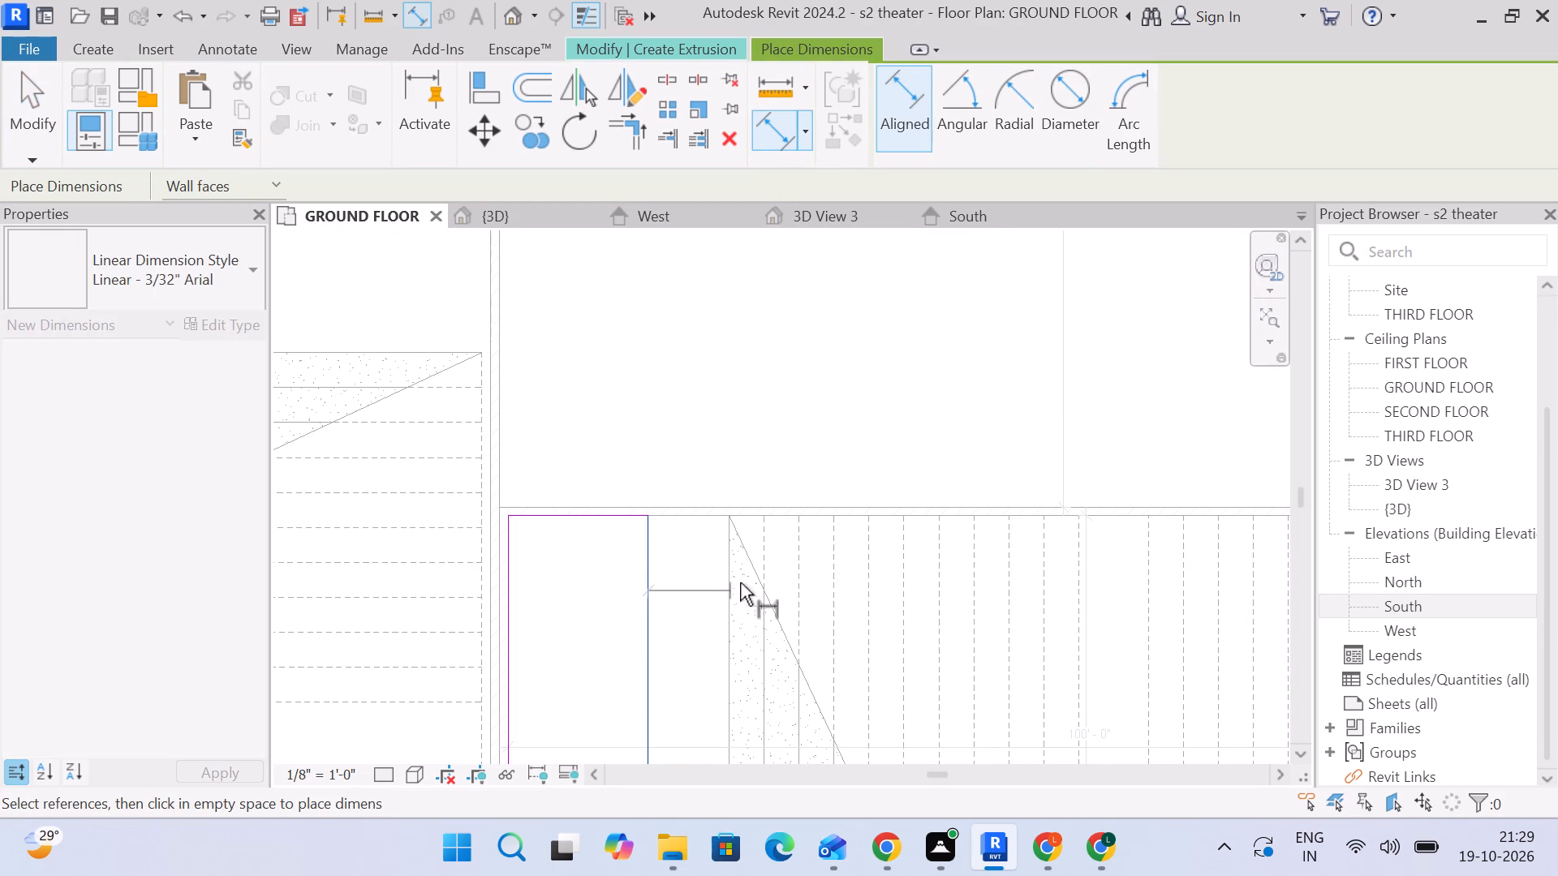
pyautogui.click(760, 578)
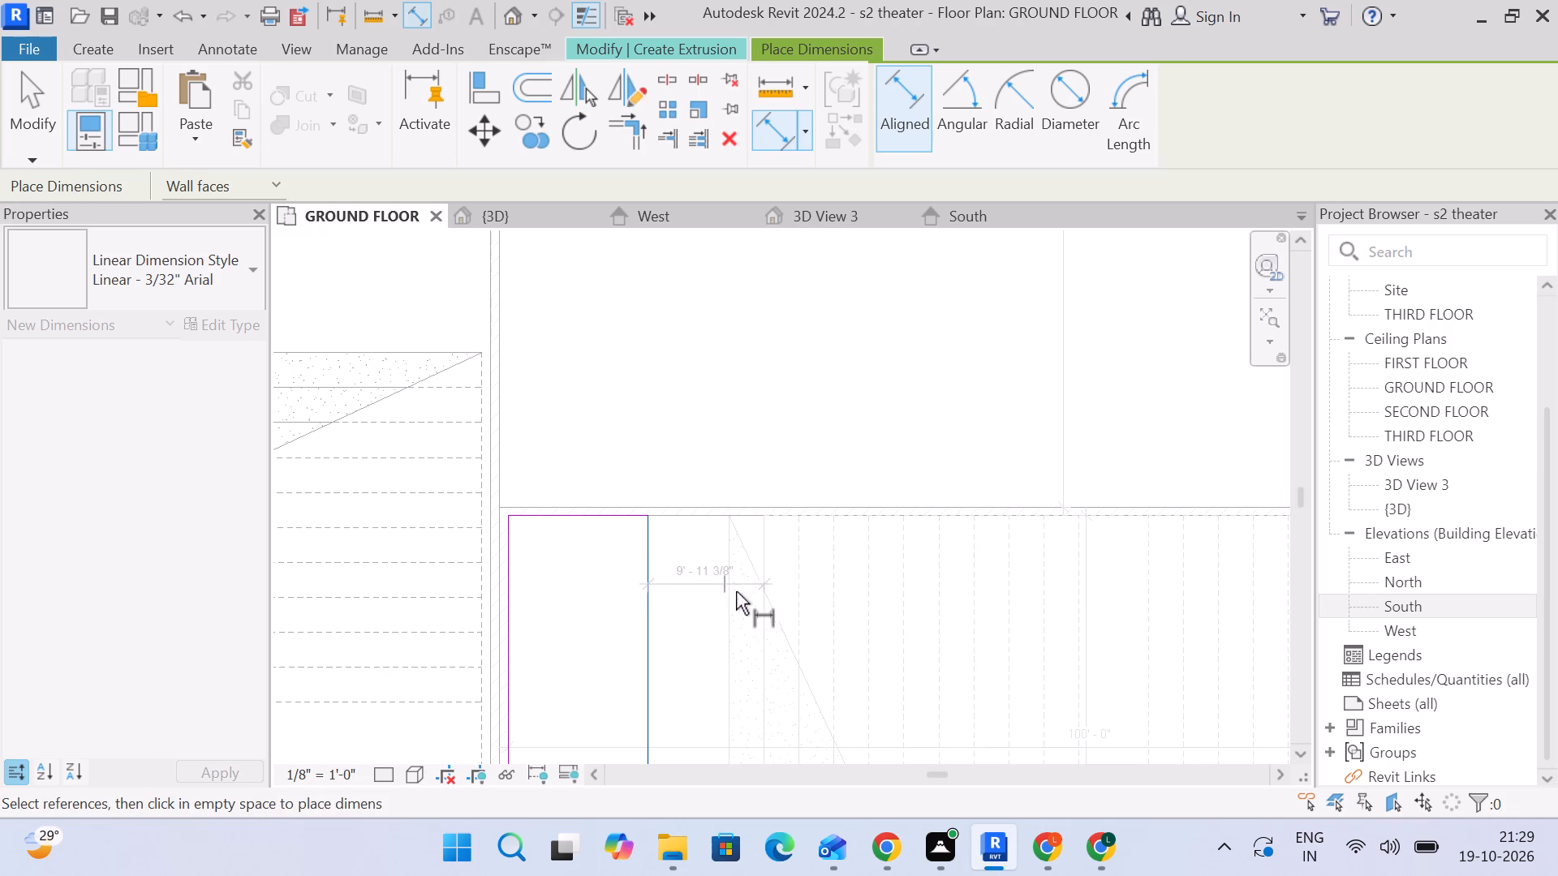
pyautogui.click(683, 613)
pyautogui.scroll(2, 709, 650)
pyautogui.click(36, 118)
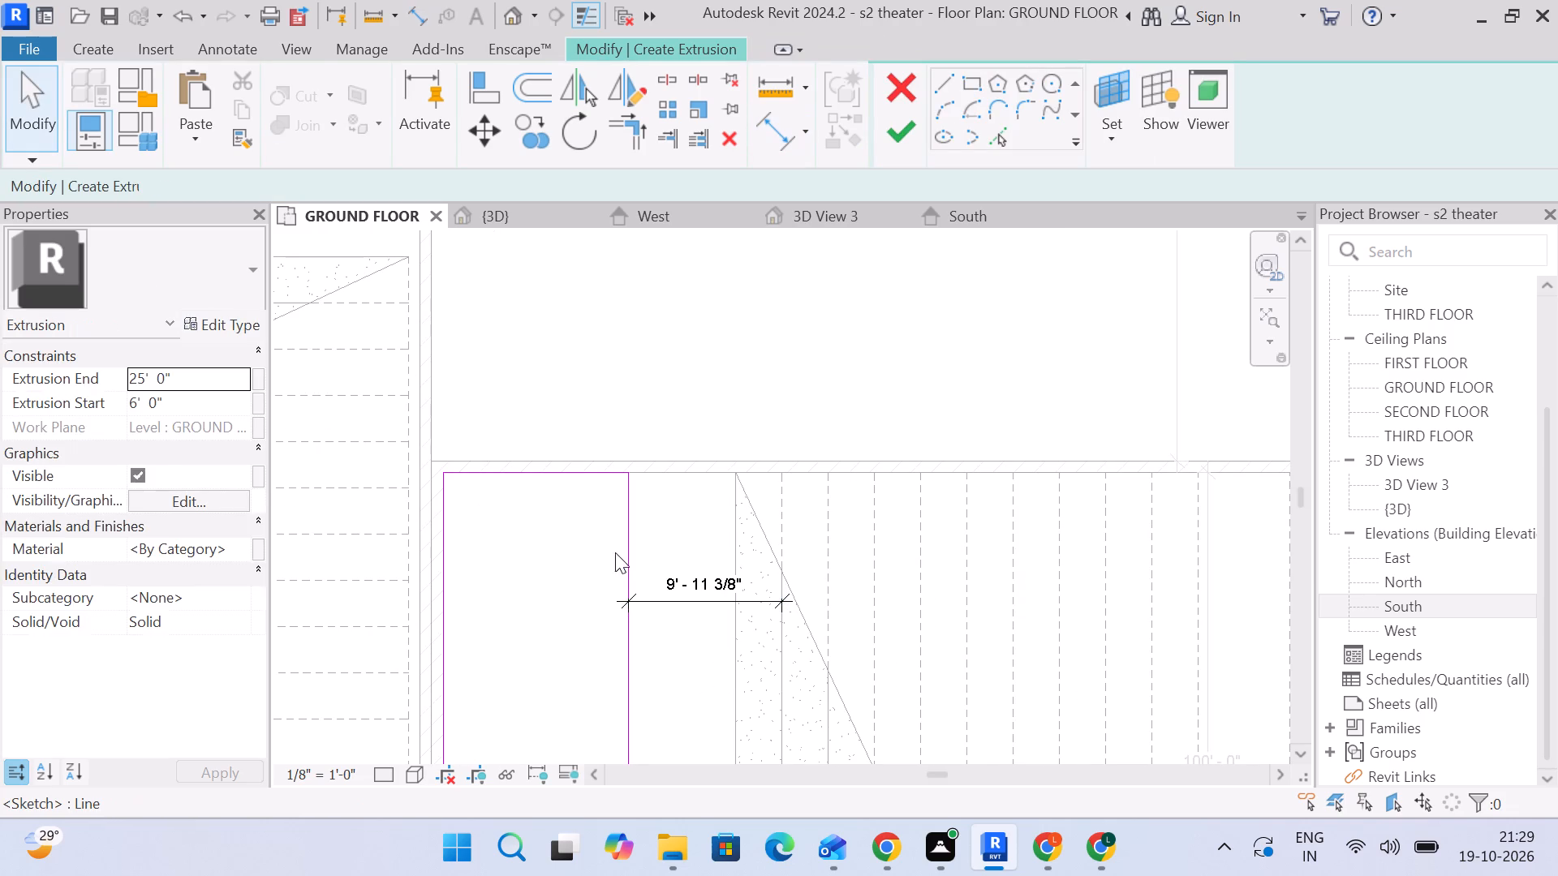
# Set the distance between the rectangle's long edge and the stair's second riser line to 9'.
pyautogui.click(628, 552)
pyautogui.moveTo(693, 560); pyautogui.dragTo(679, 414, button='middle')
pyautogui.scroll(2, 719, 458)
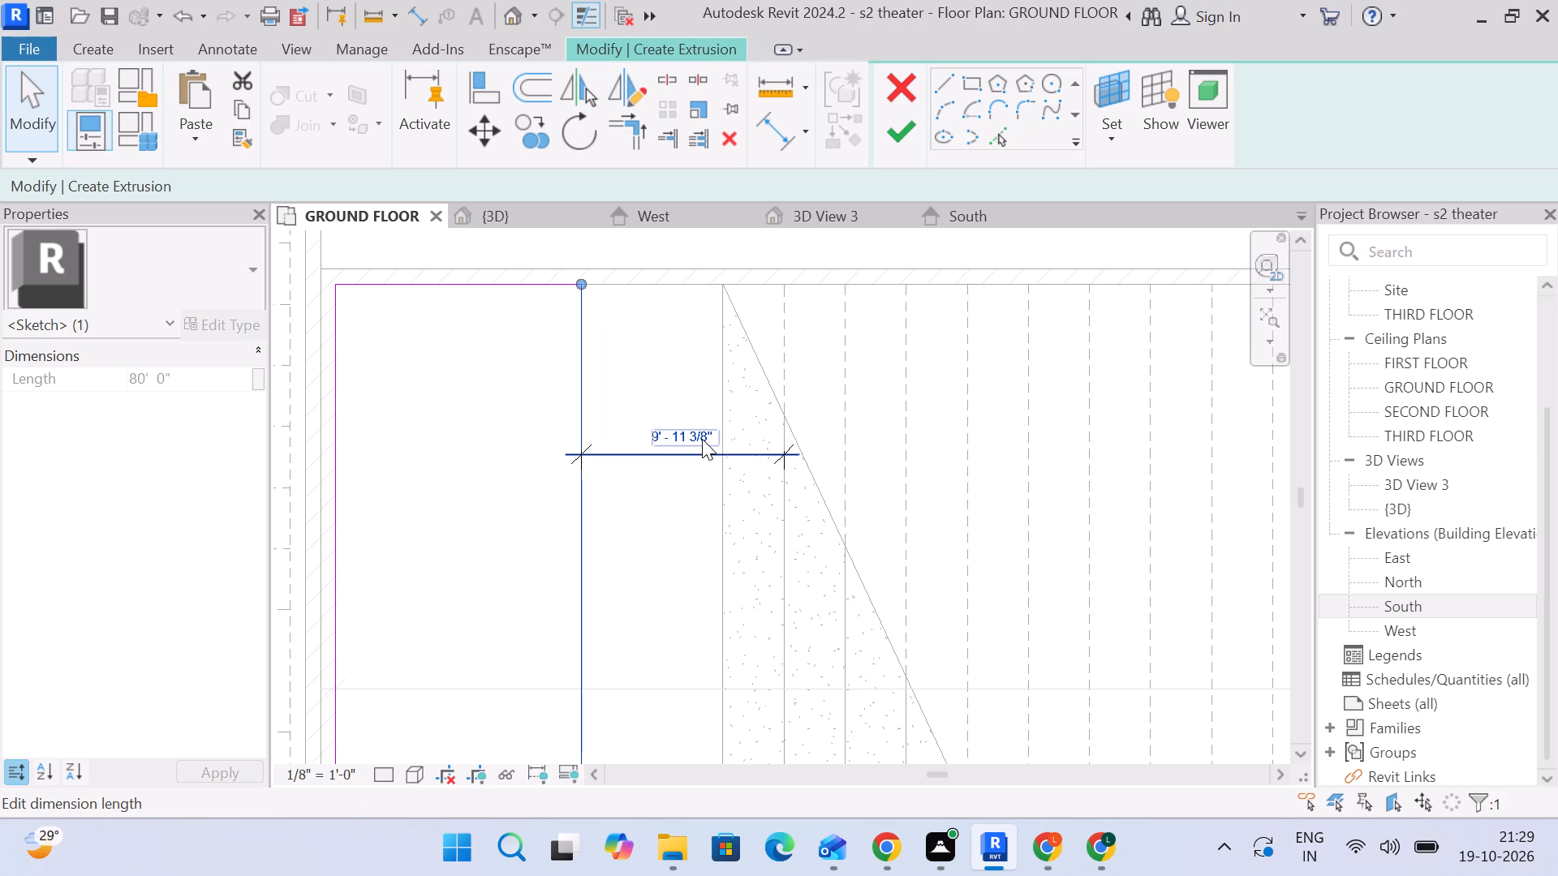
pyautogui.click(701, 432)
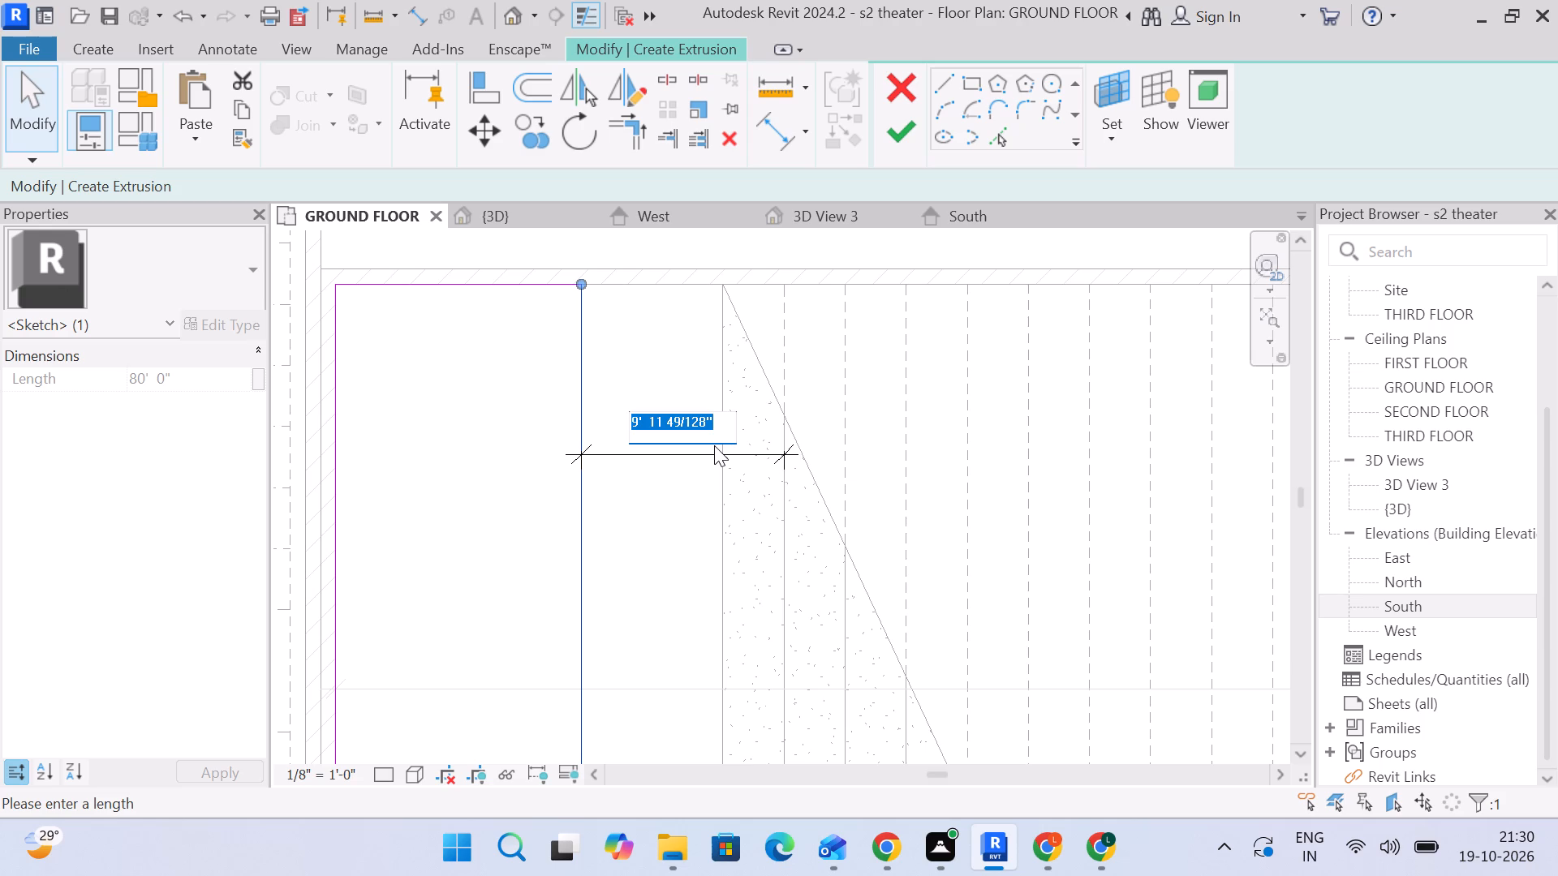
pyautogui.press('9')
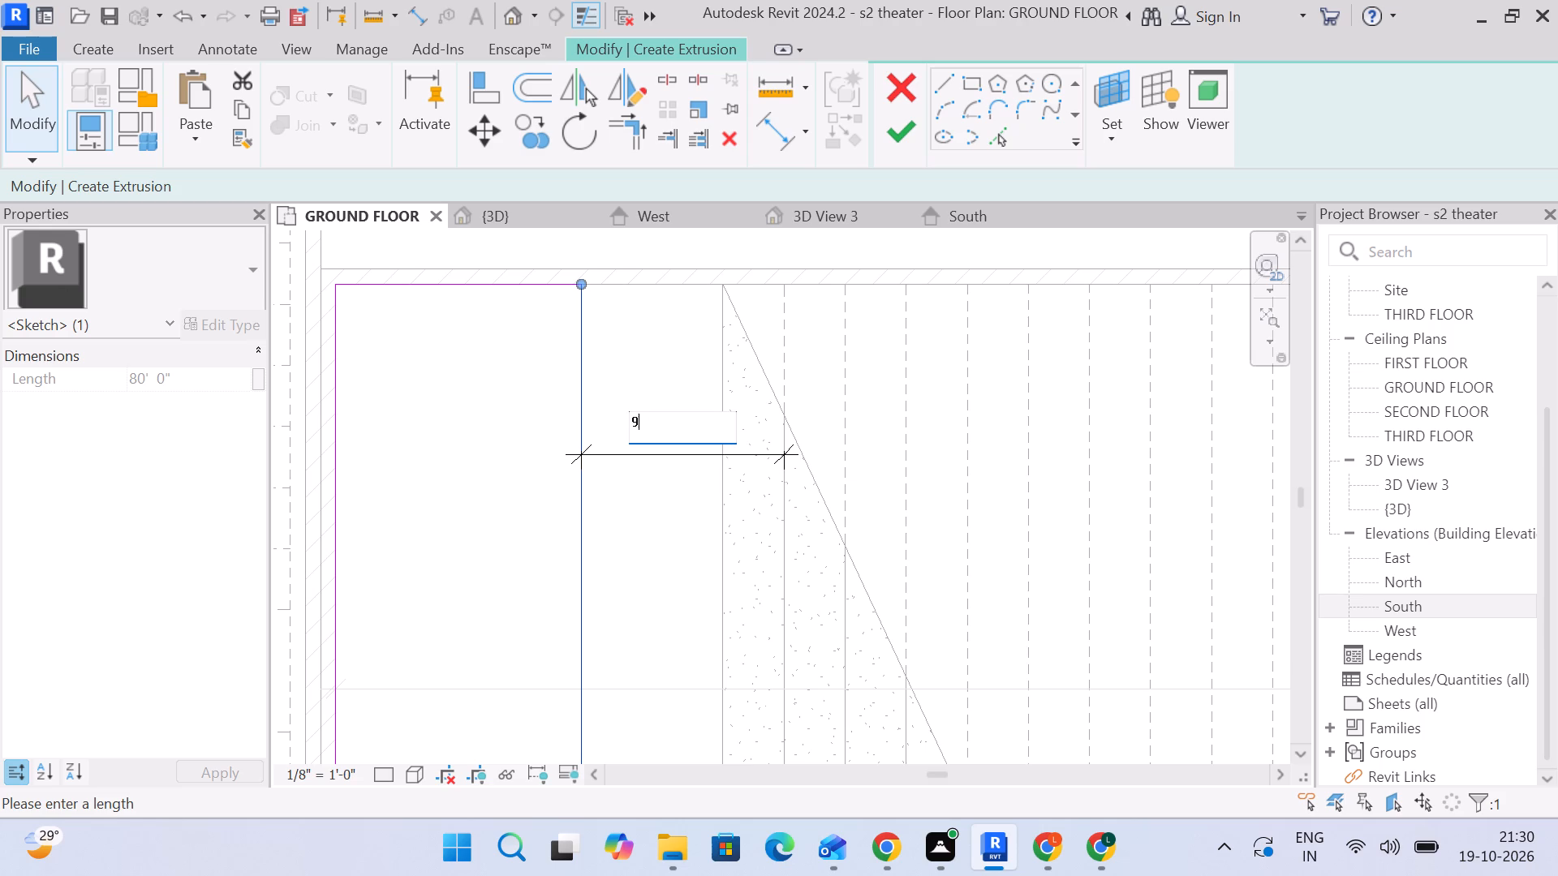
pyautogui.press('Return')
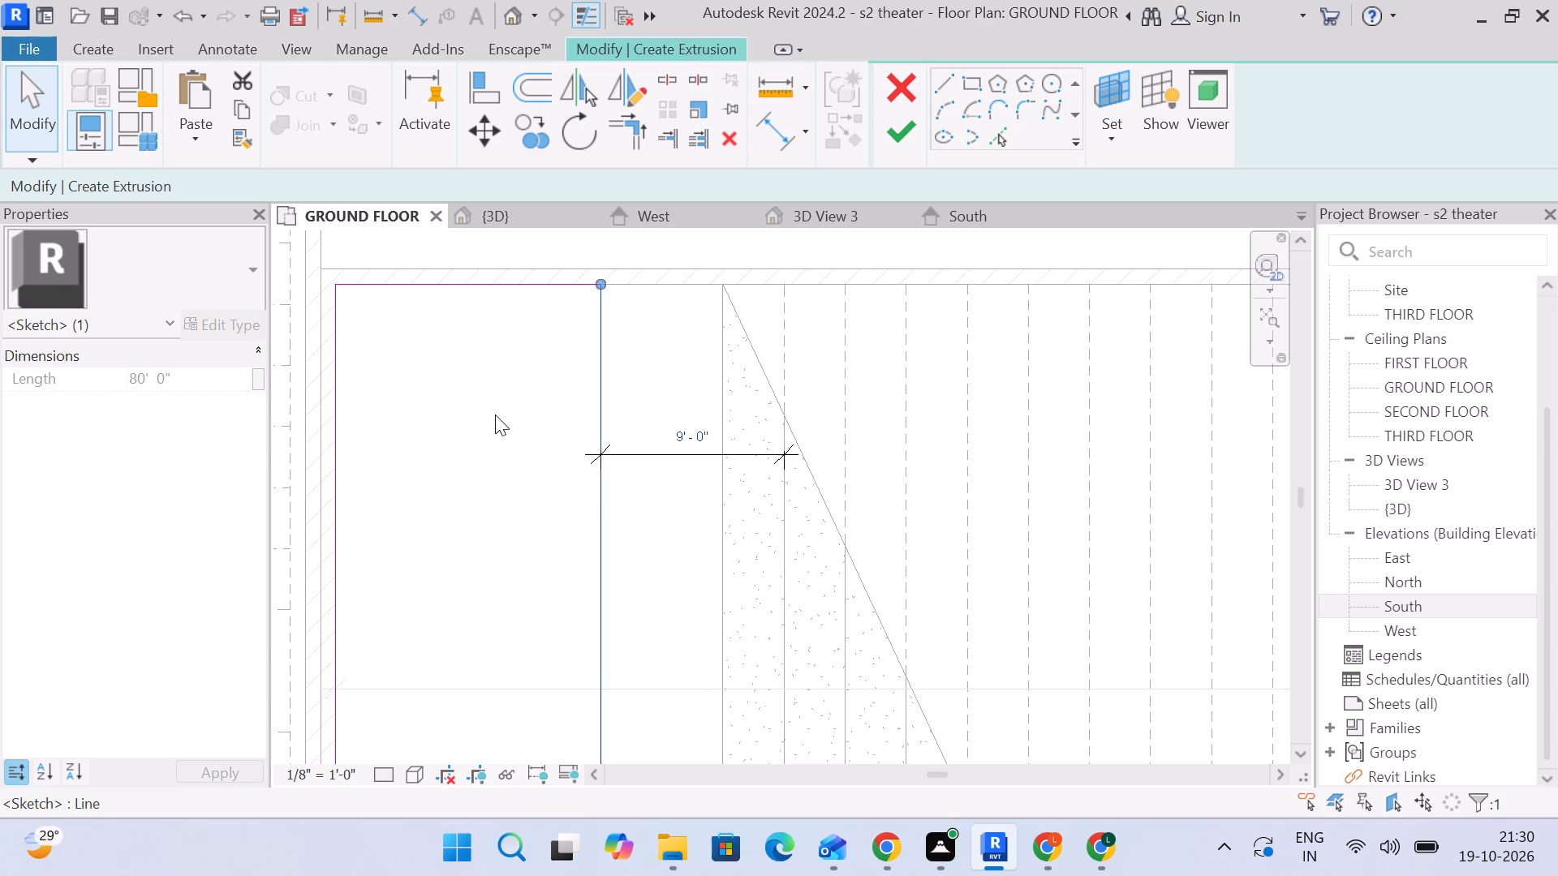
# Set the distance between the rectangle's long edge and the stair's second riser line to 12'.
pyautogui.click(695, 443)
pyautogui.write('12')
pyautogui.press('Return')
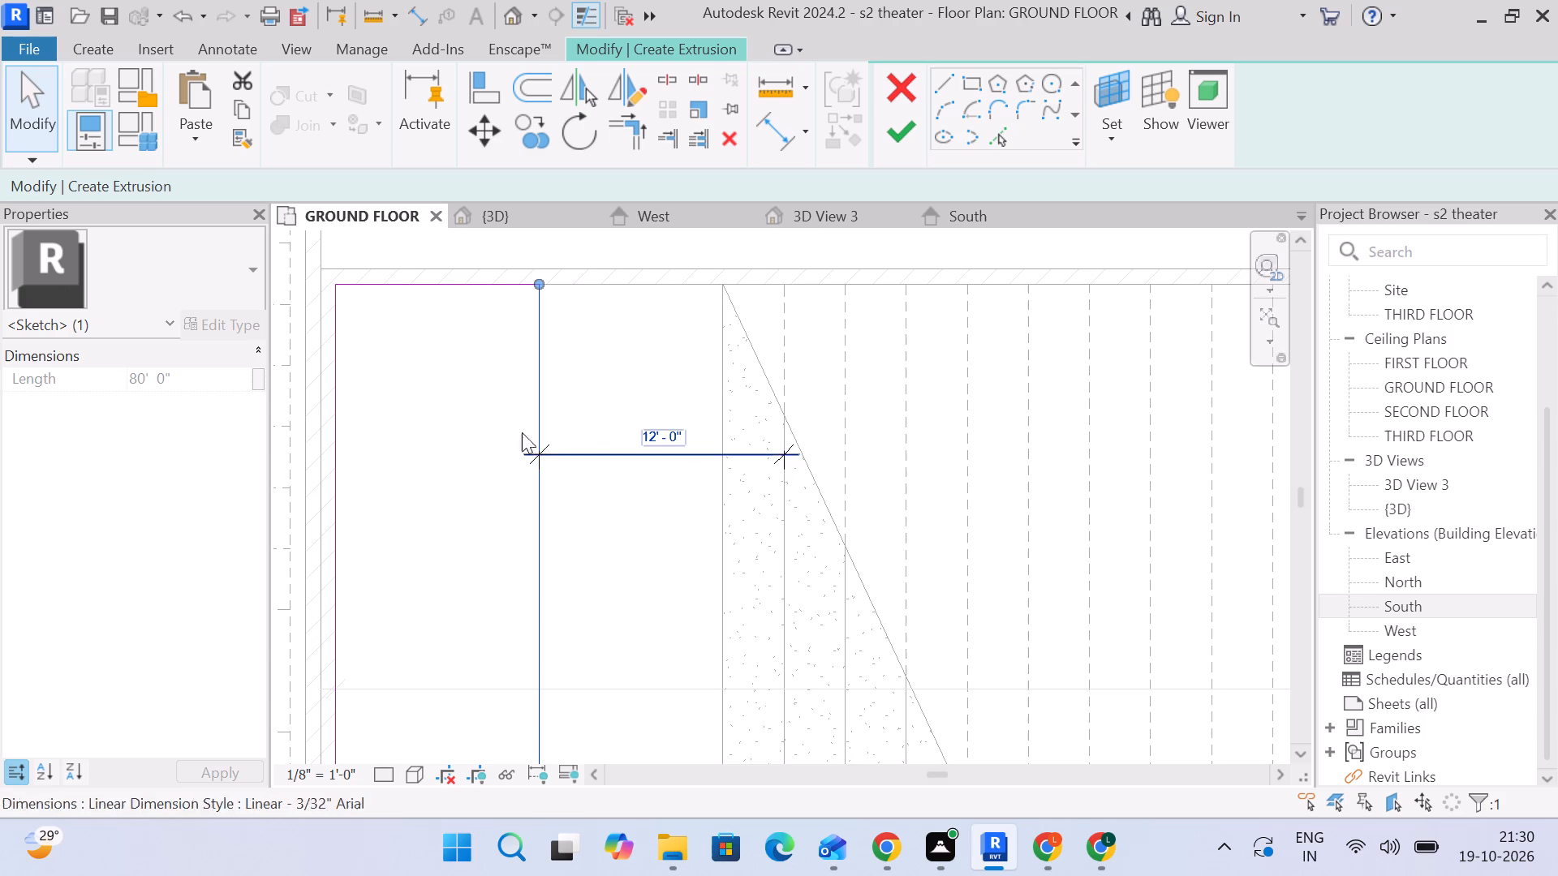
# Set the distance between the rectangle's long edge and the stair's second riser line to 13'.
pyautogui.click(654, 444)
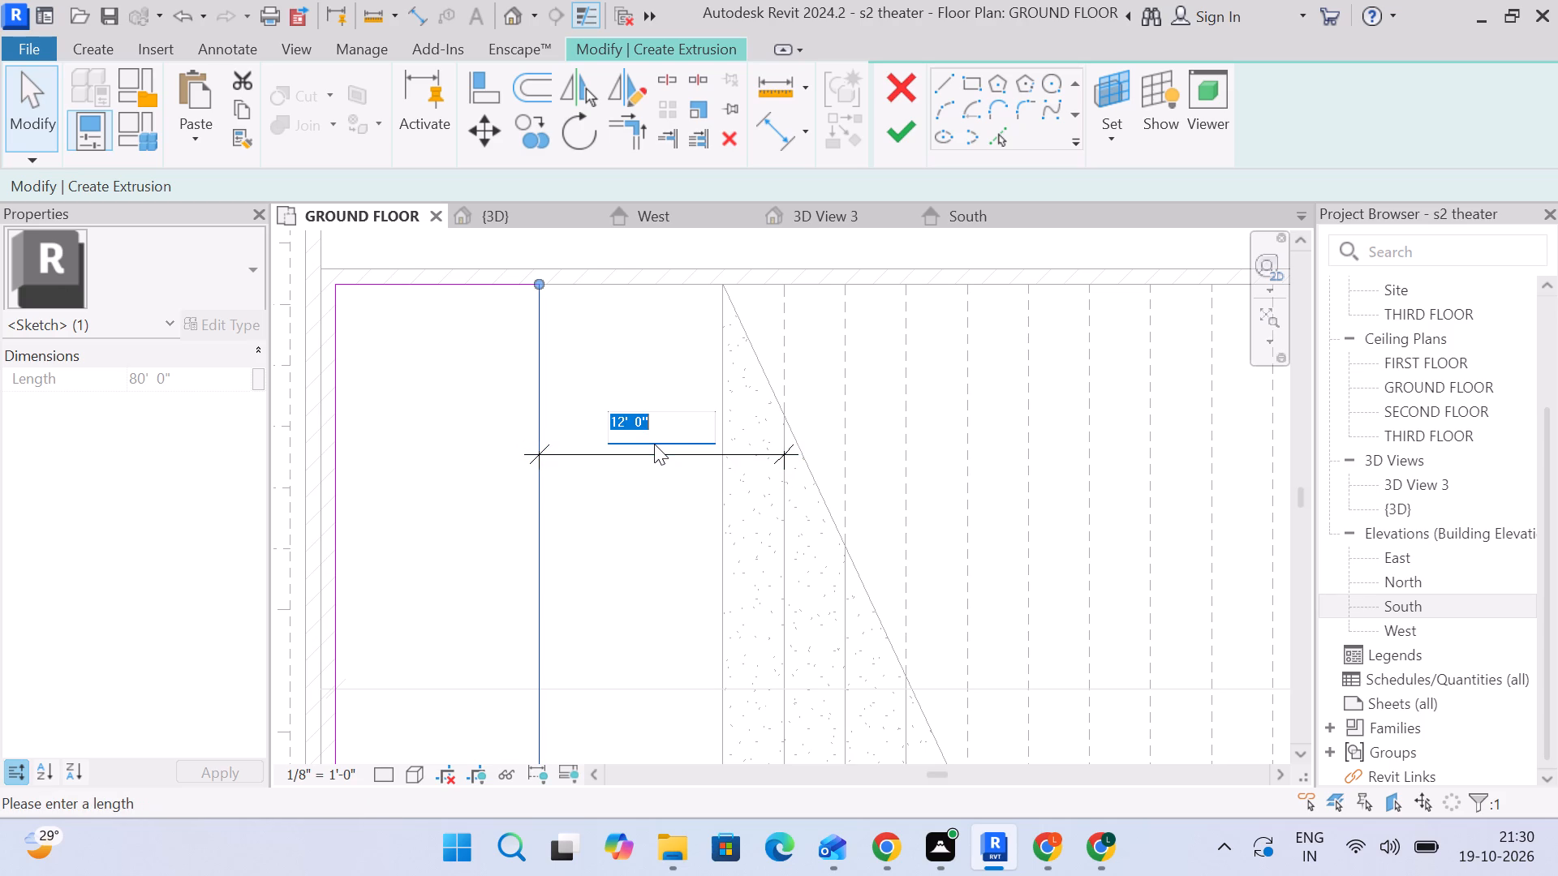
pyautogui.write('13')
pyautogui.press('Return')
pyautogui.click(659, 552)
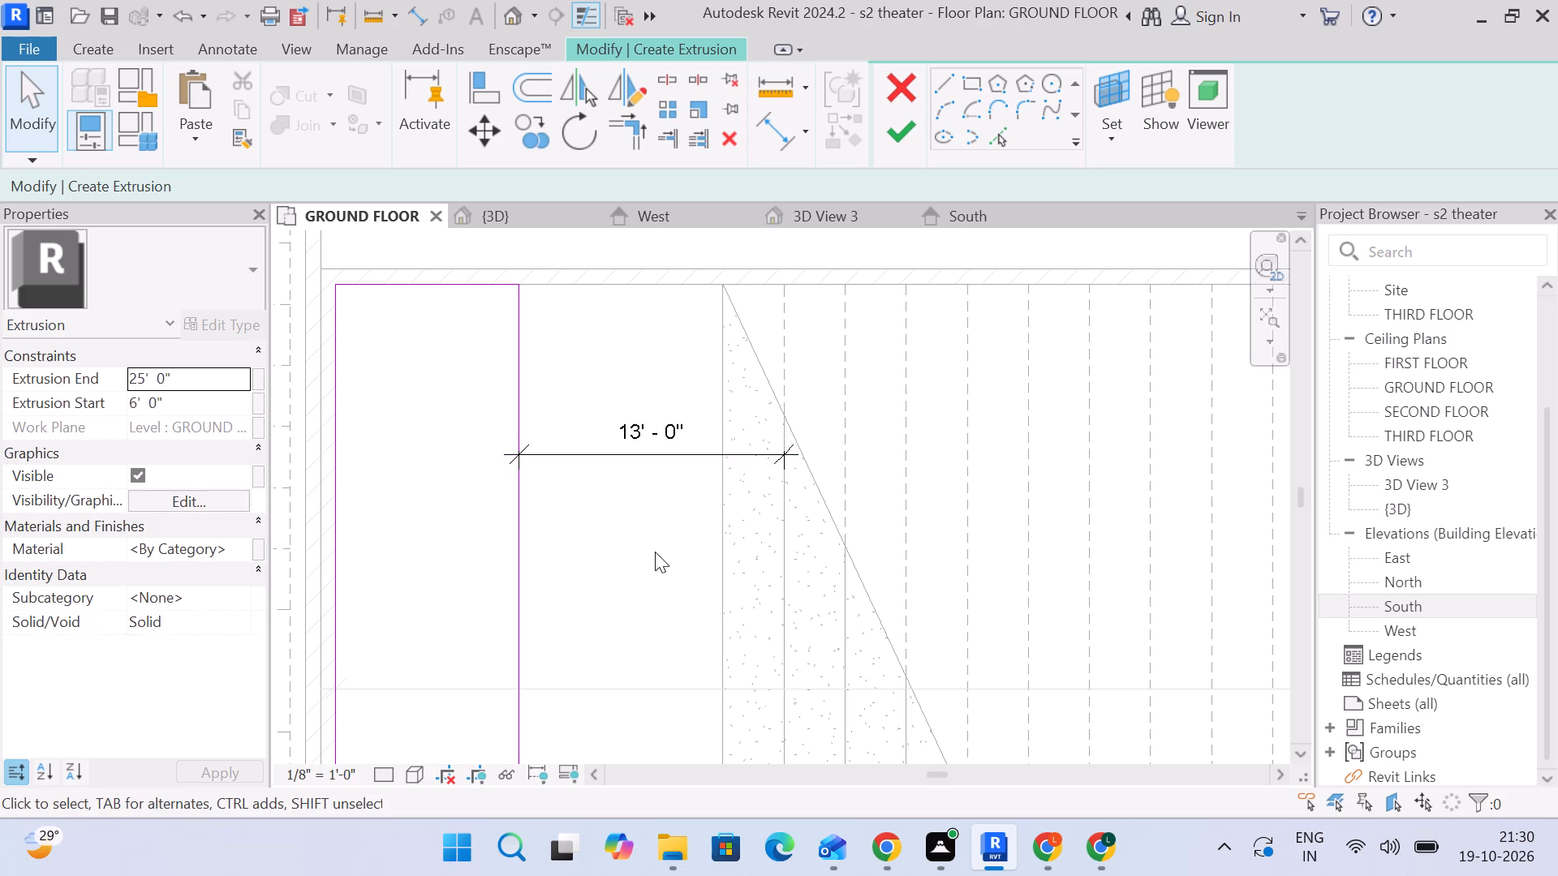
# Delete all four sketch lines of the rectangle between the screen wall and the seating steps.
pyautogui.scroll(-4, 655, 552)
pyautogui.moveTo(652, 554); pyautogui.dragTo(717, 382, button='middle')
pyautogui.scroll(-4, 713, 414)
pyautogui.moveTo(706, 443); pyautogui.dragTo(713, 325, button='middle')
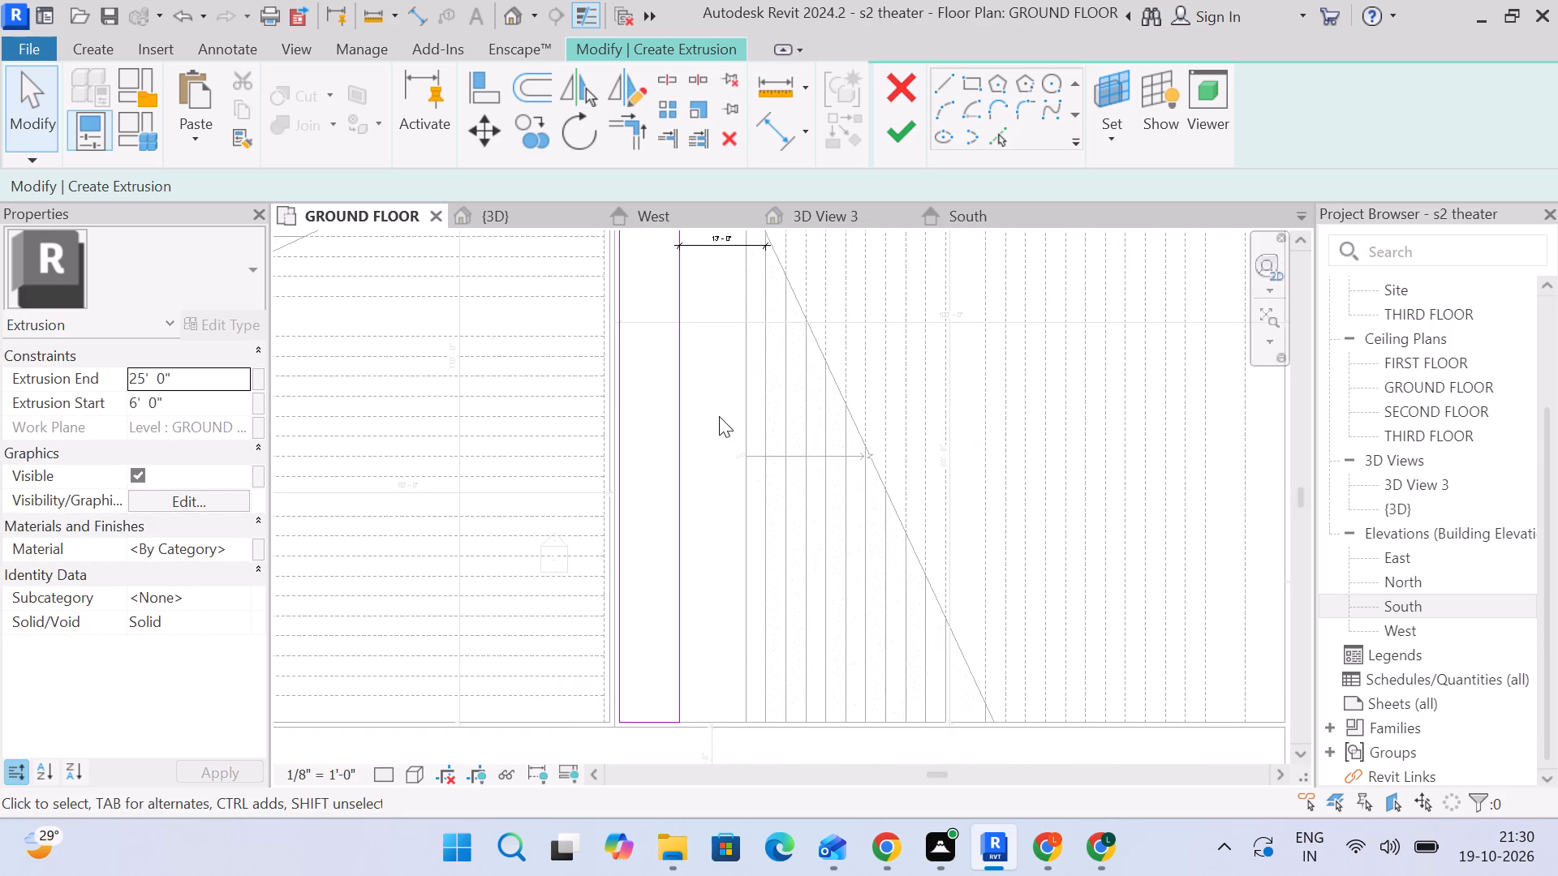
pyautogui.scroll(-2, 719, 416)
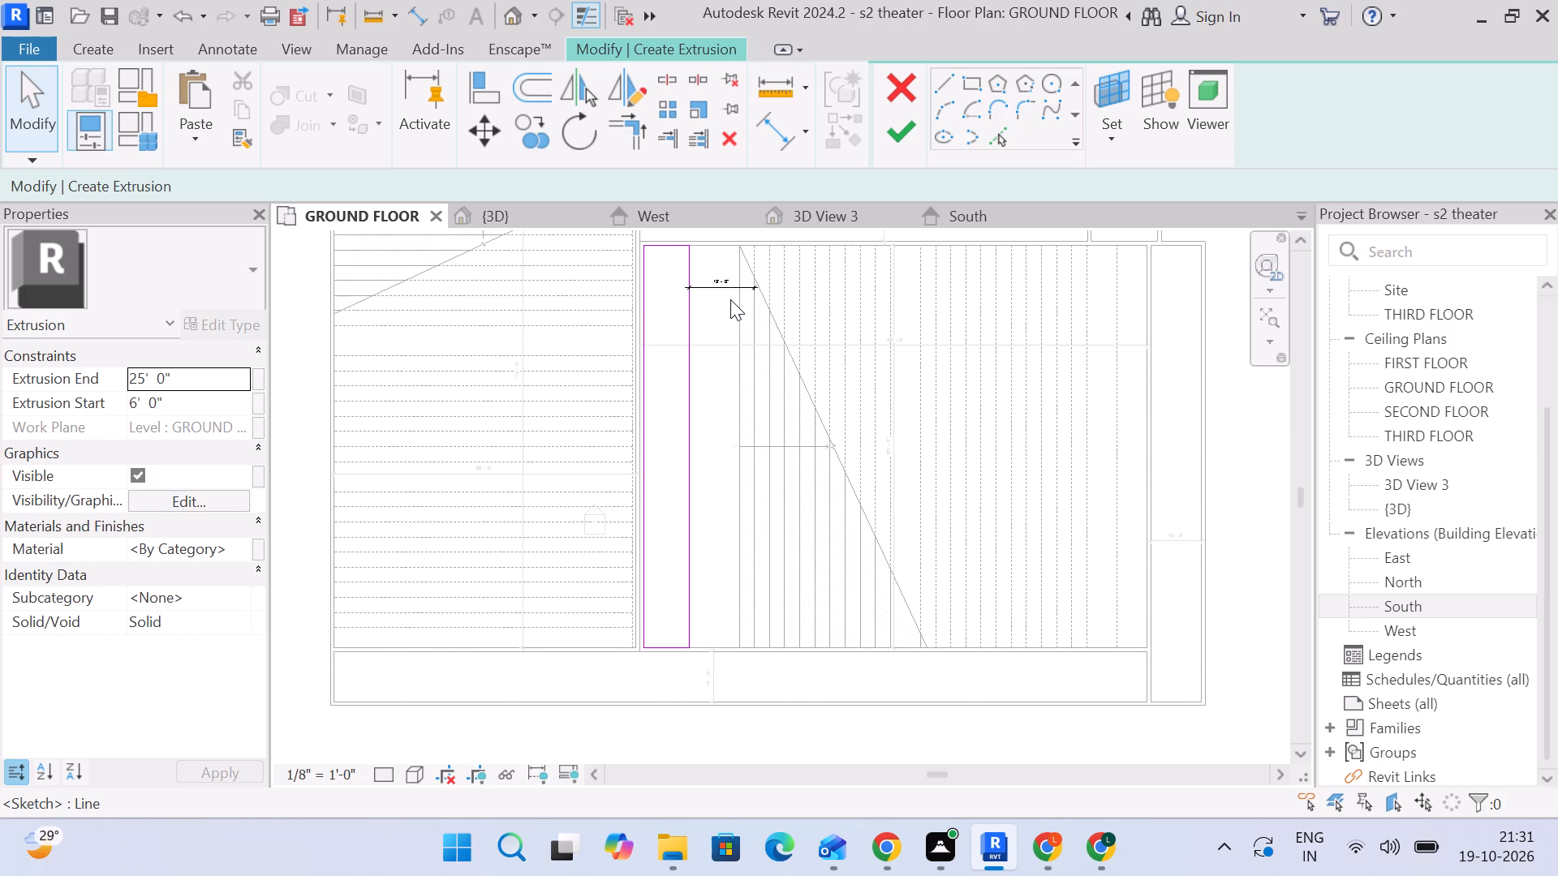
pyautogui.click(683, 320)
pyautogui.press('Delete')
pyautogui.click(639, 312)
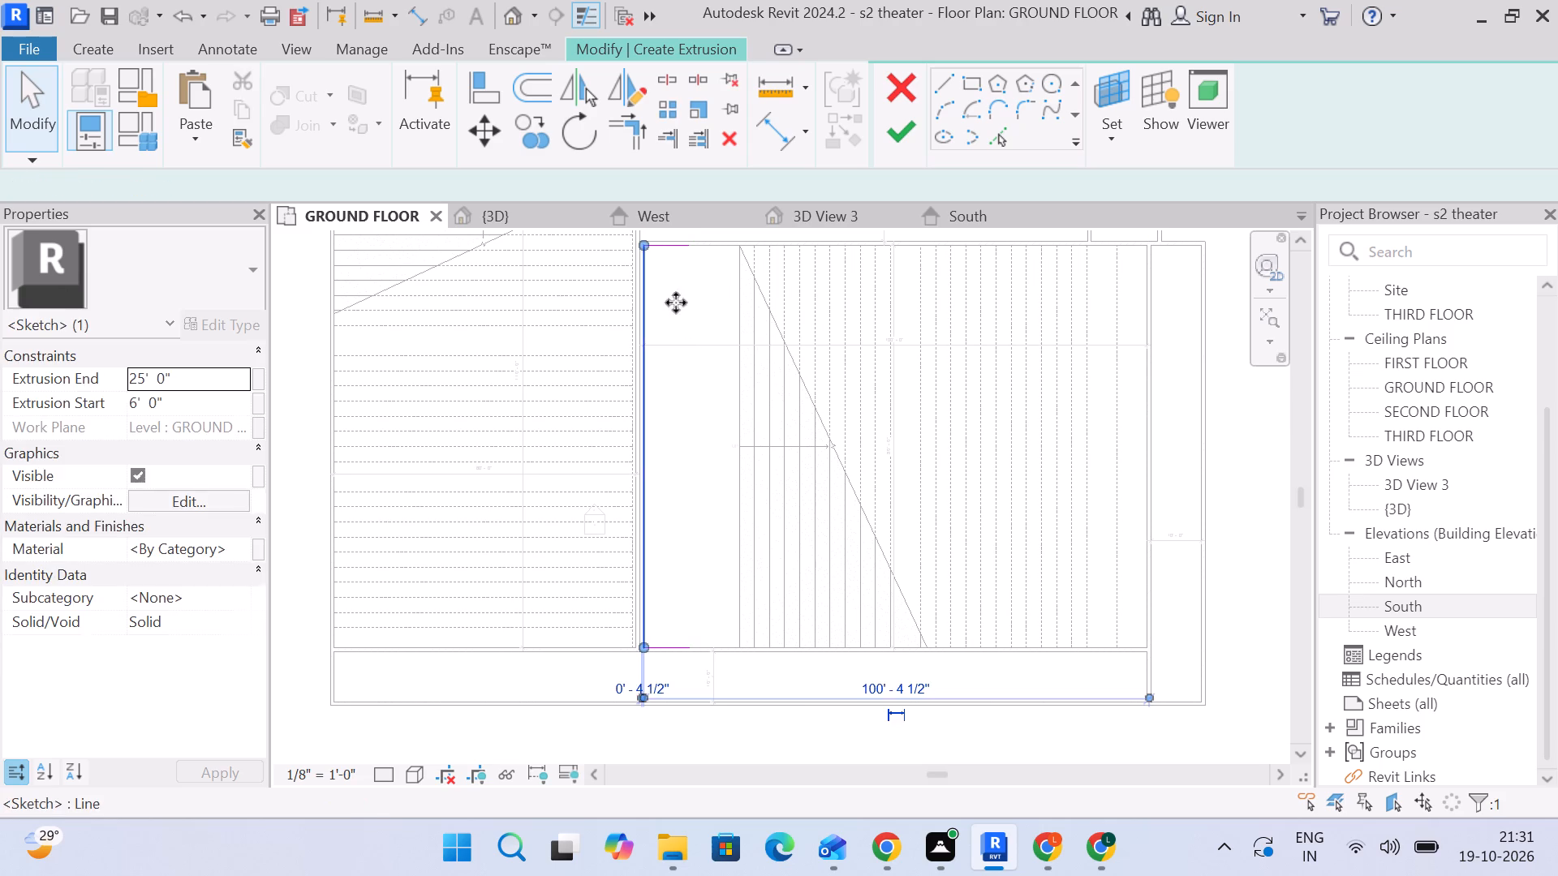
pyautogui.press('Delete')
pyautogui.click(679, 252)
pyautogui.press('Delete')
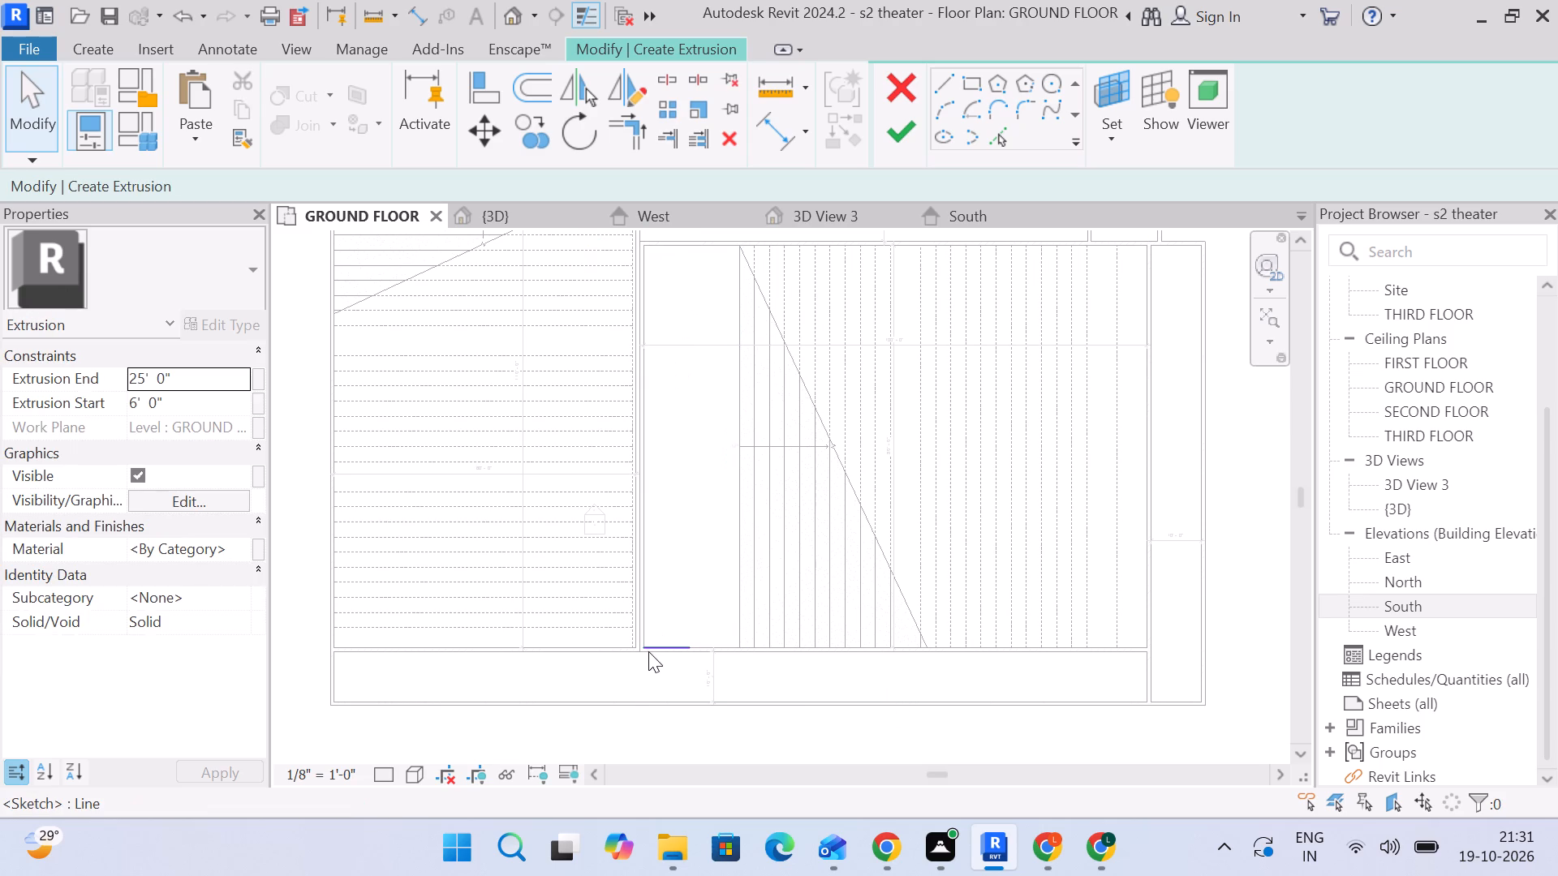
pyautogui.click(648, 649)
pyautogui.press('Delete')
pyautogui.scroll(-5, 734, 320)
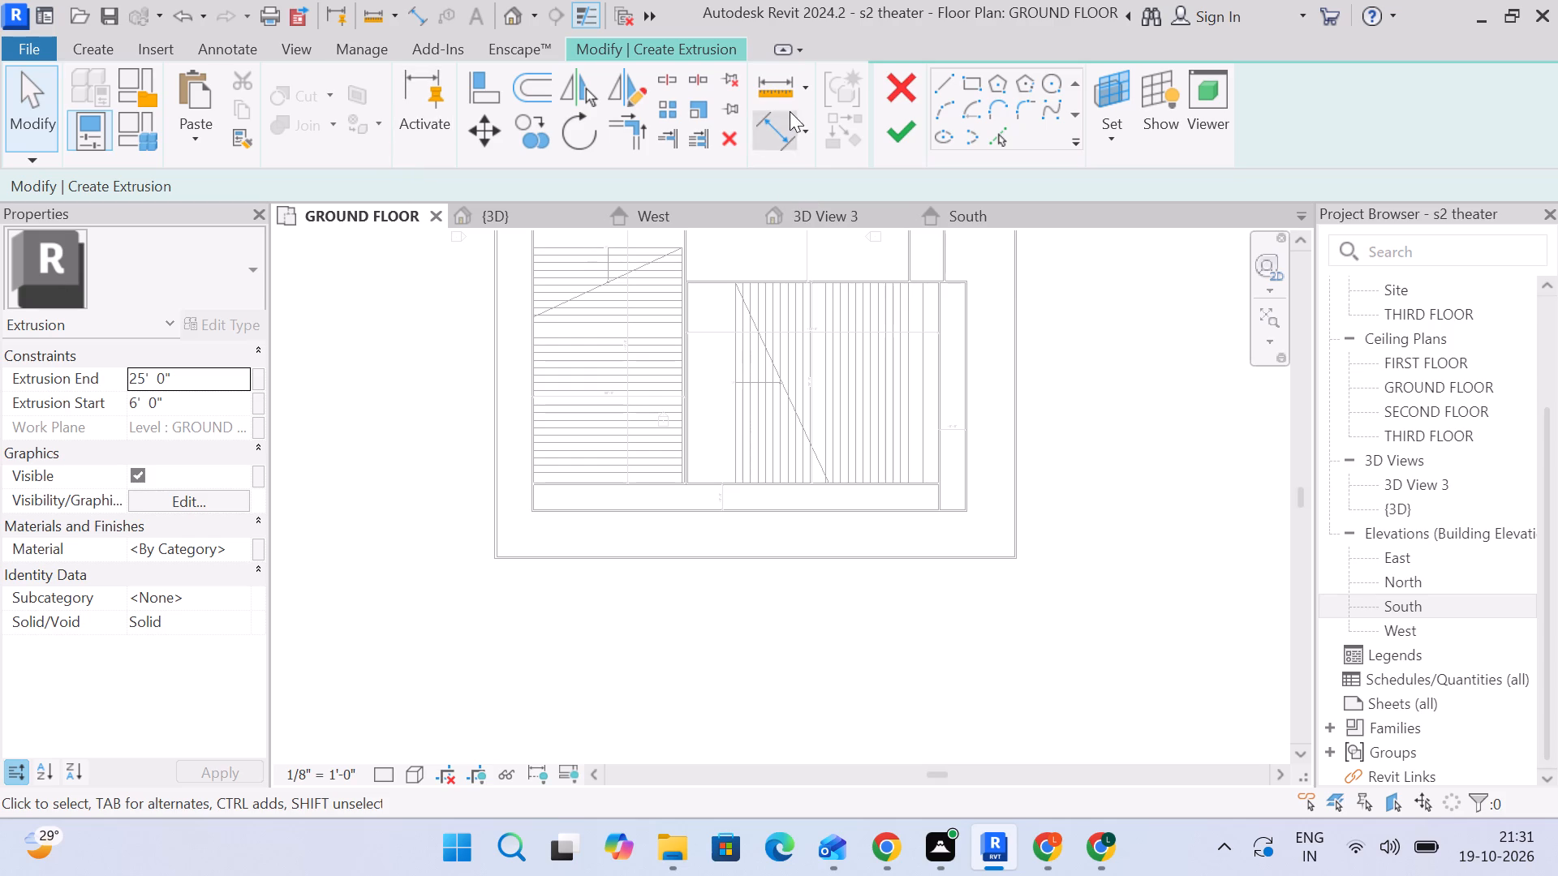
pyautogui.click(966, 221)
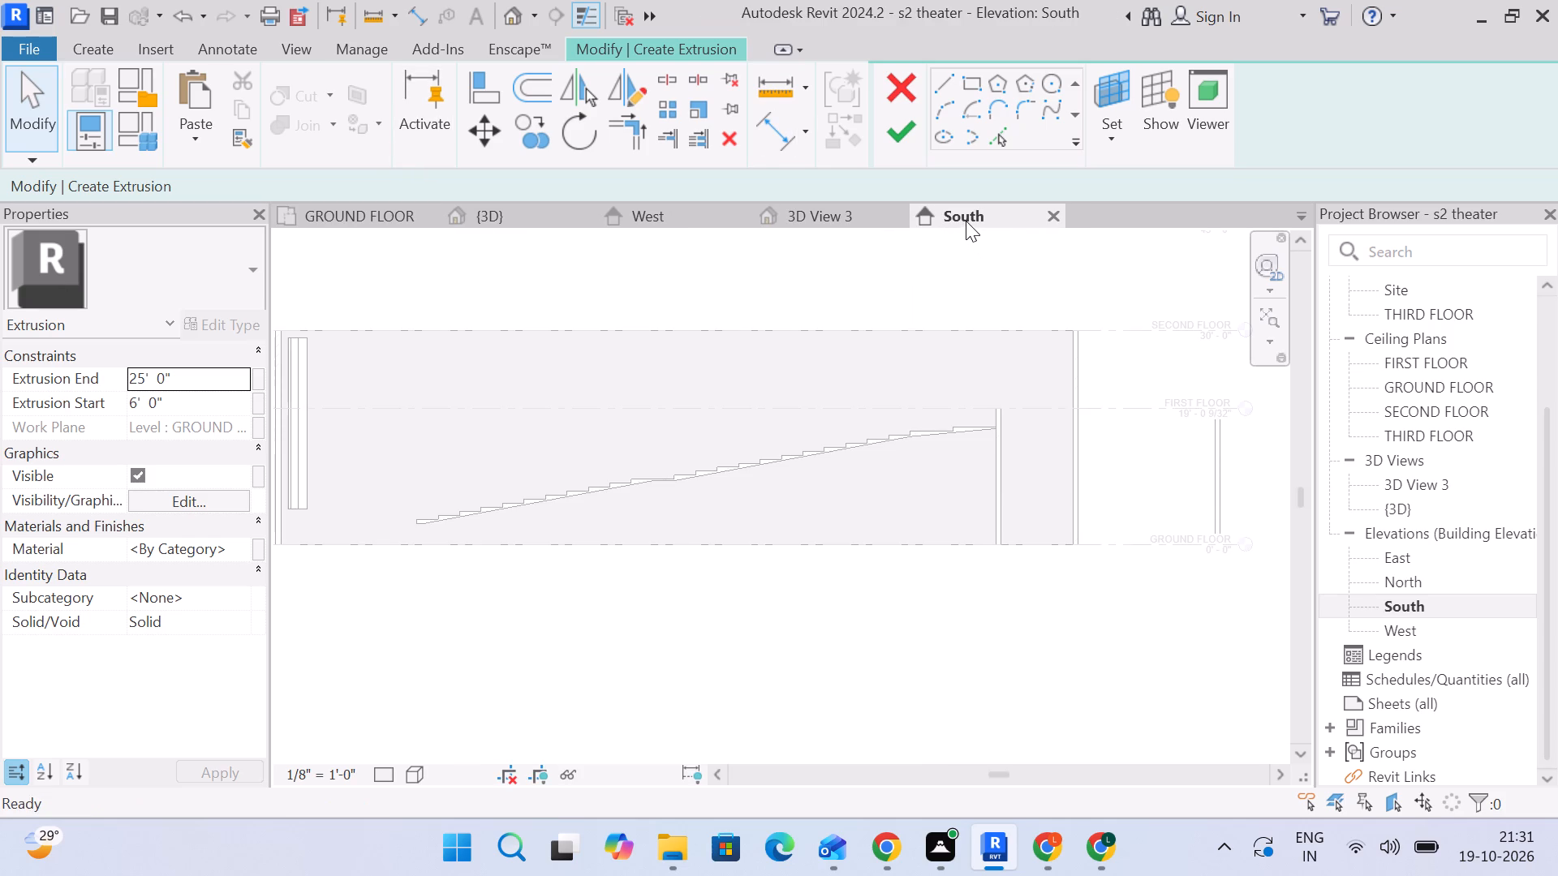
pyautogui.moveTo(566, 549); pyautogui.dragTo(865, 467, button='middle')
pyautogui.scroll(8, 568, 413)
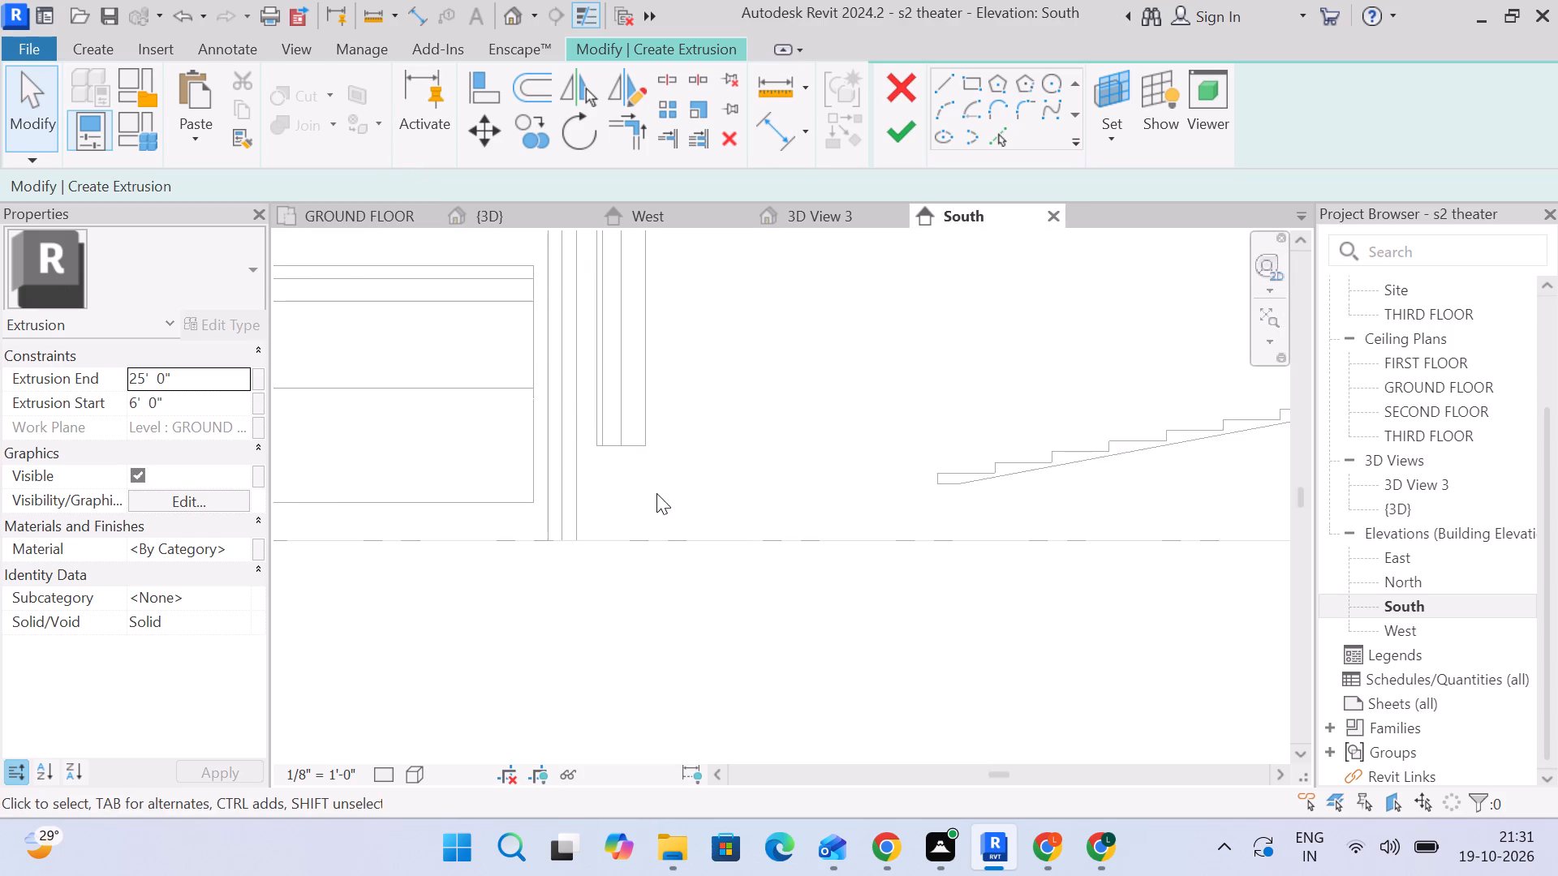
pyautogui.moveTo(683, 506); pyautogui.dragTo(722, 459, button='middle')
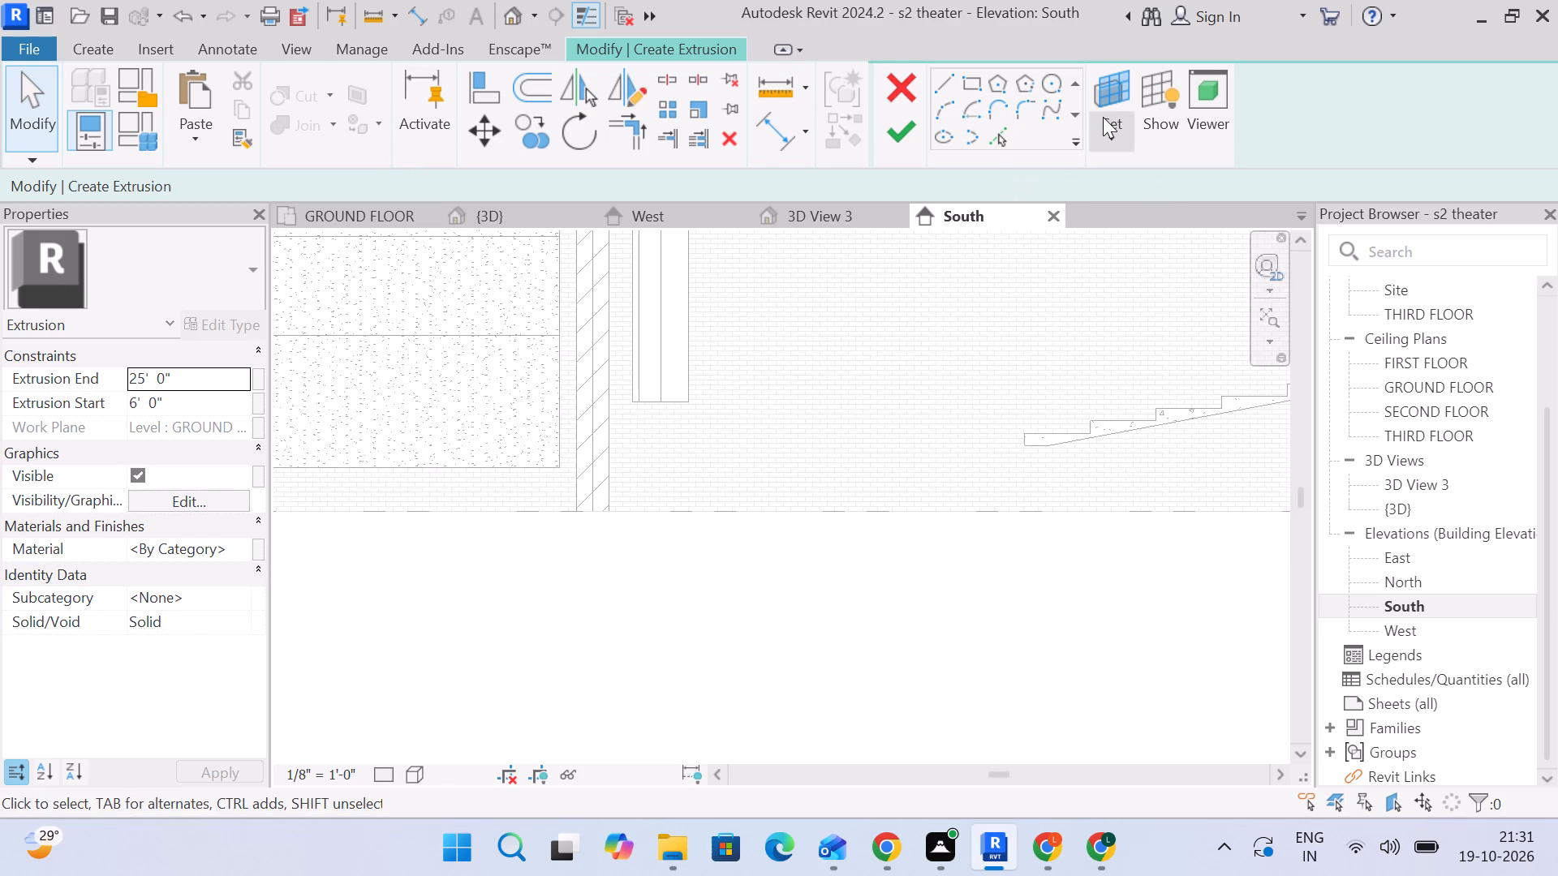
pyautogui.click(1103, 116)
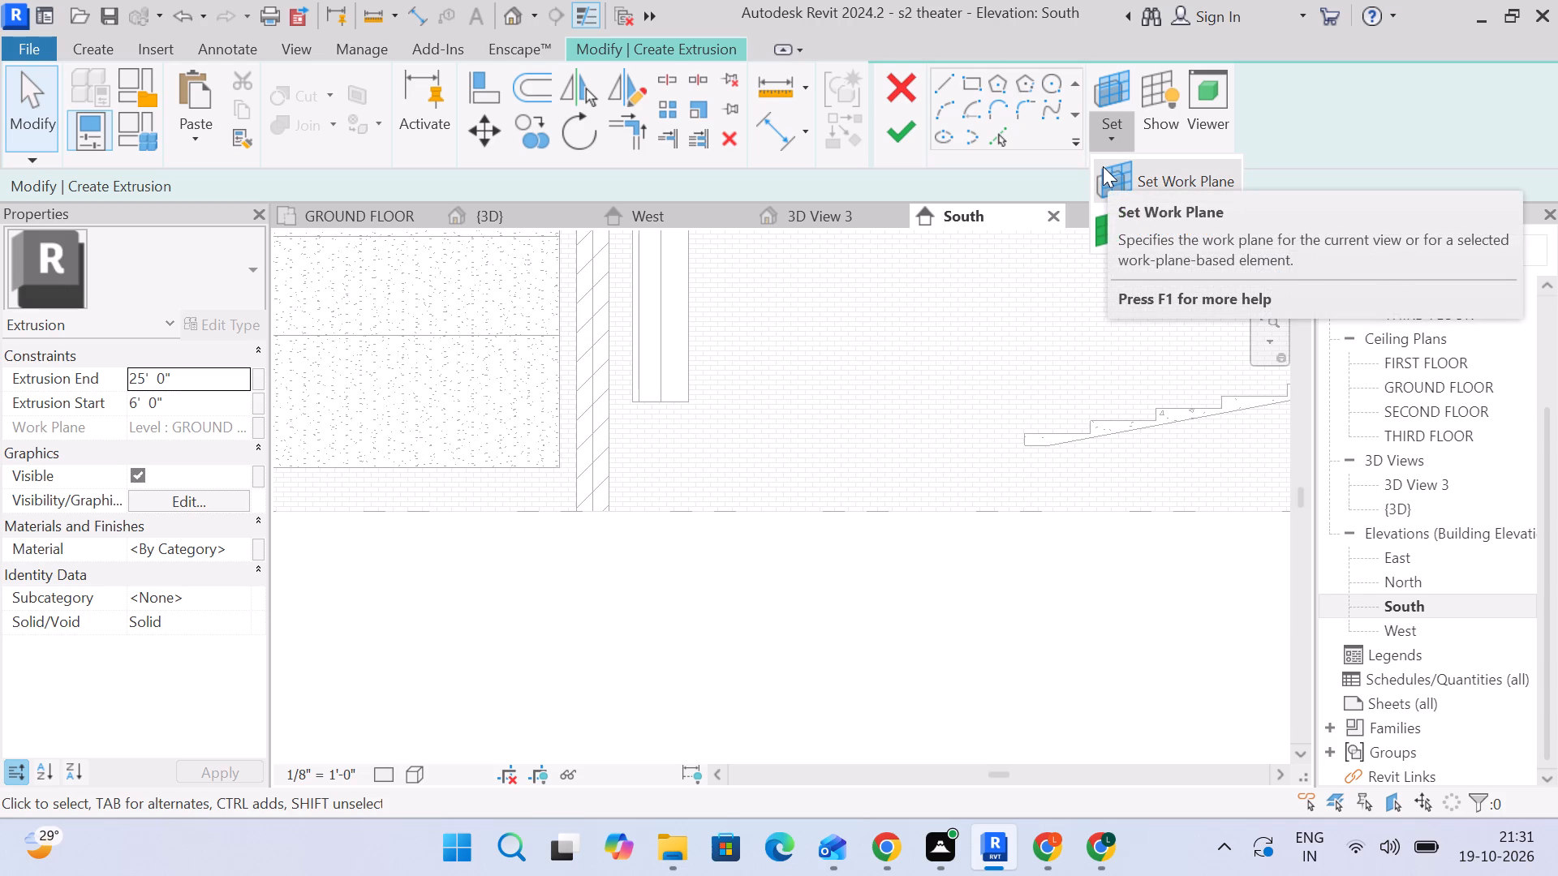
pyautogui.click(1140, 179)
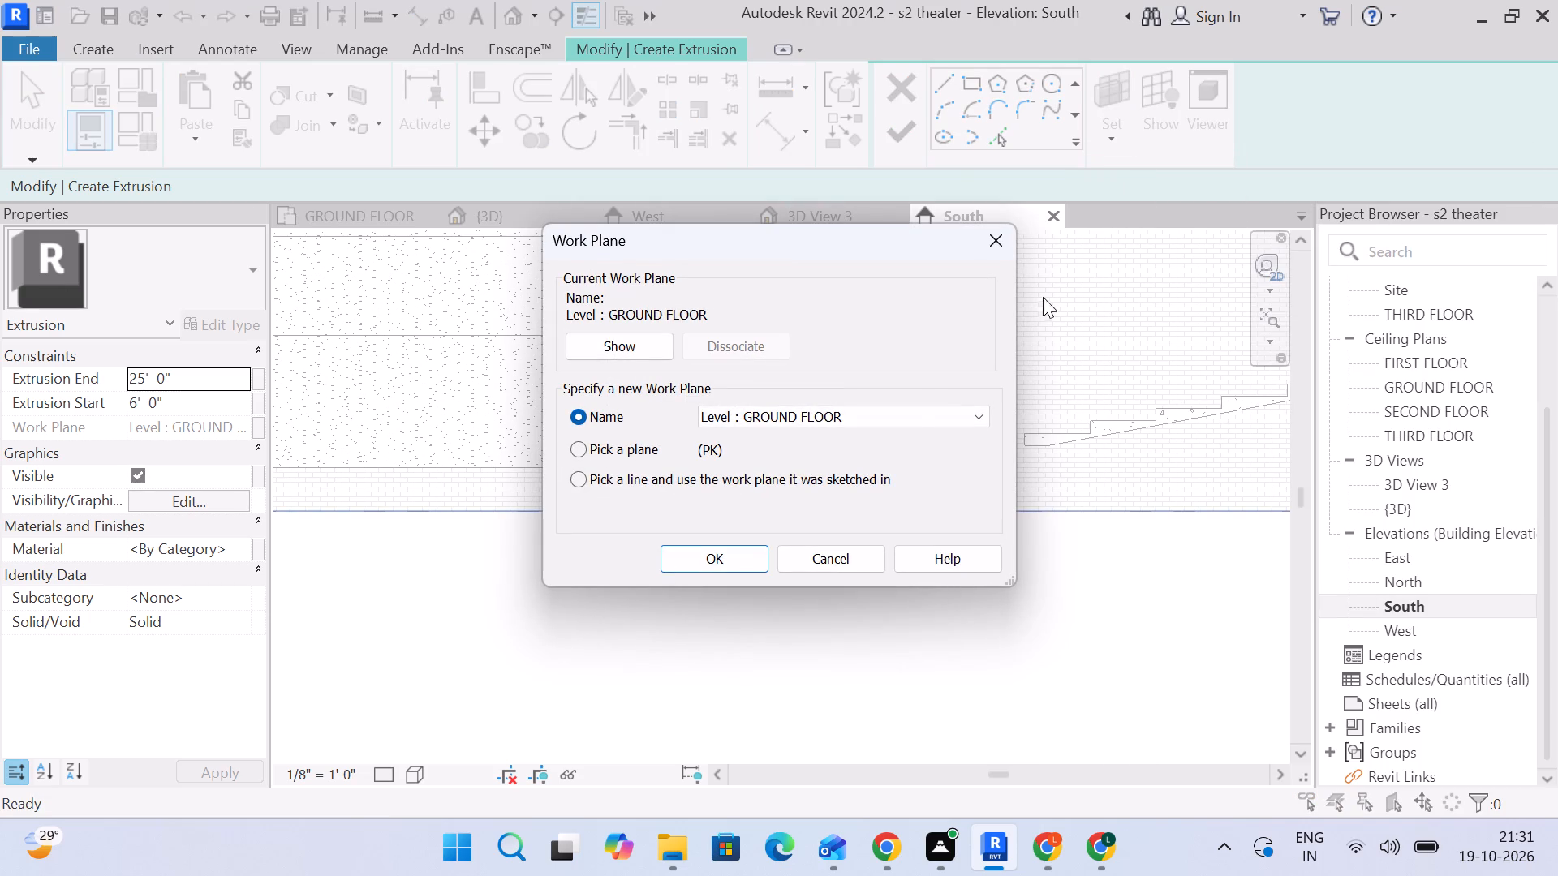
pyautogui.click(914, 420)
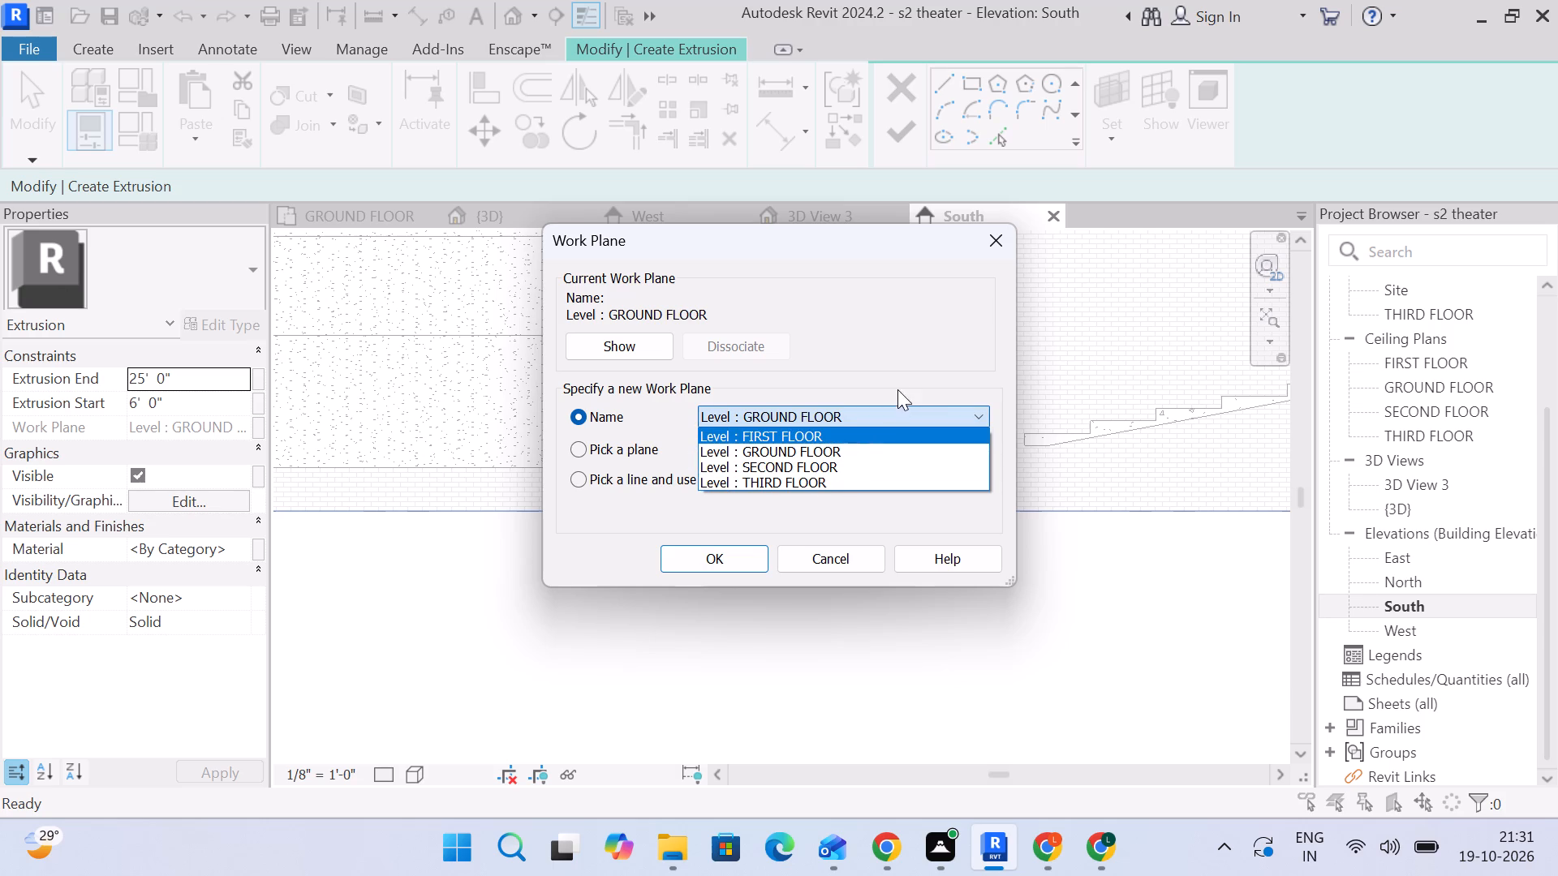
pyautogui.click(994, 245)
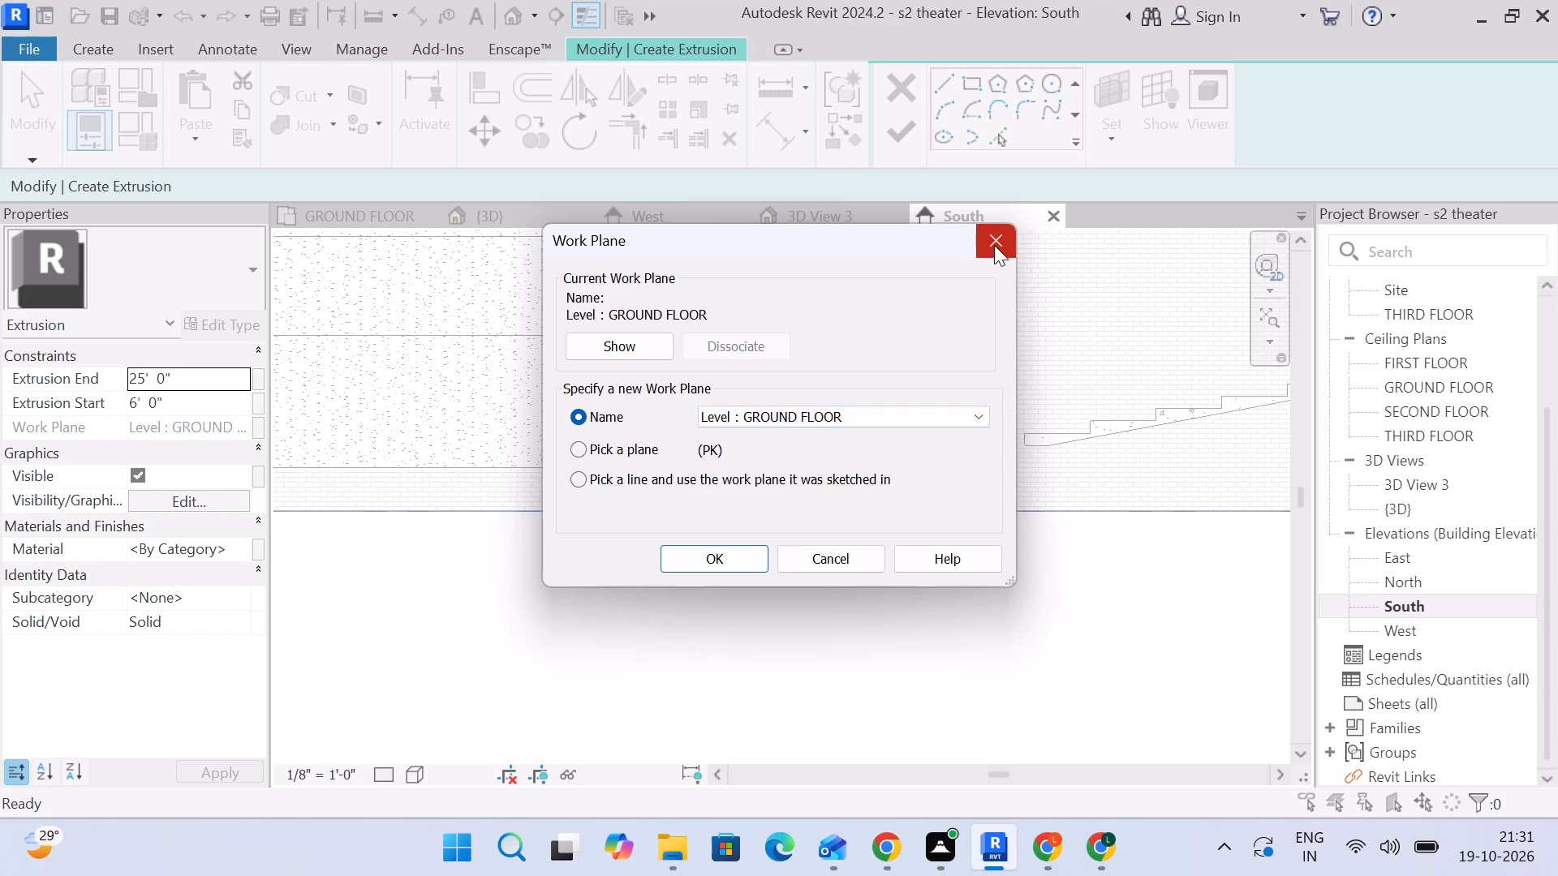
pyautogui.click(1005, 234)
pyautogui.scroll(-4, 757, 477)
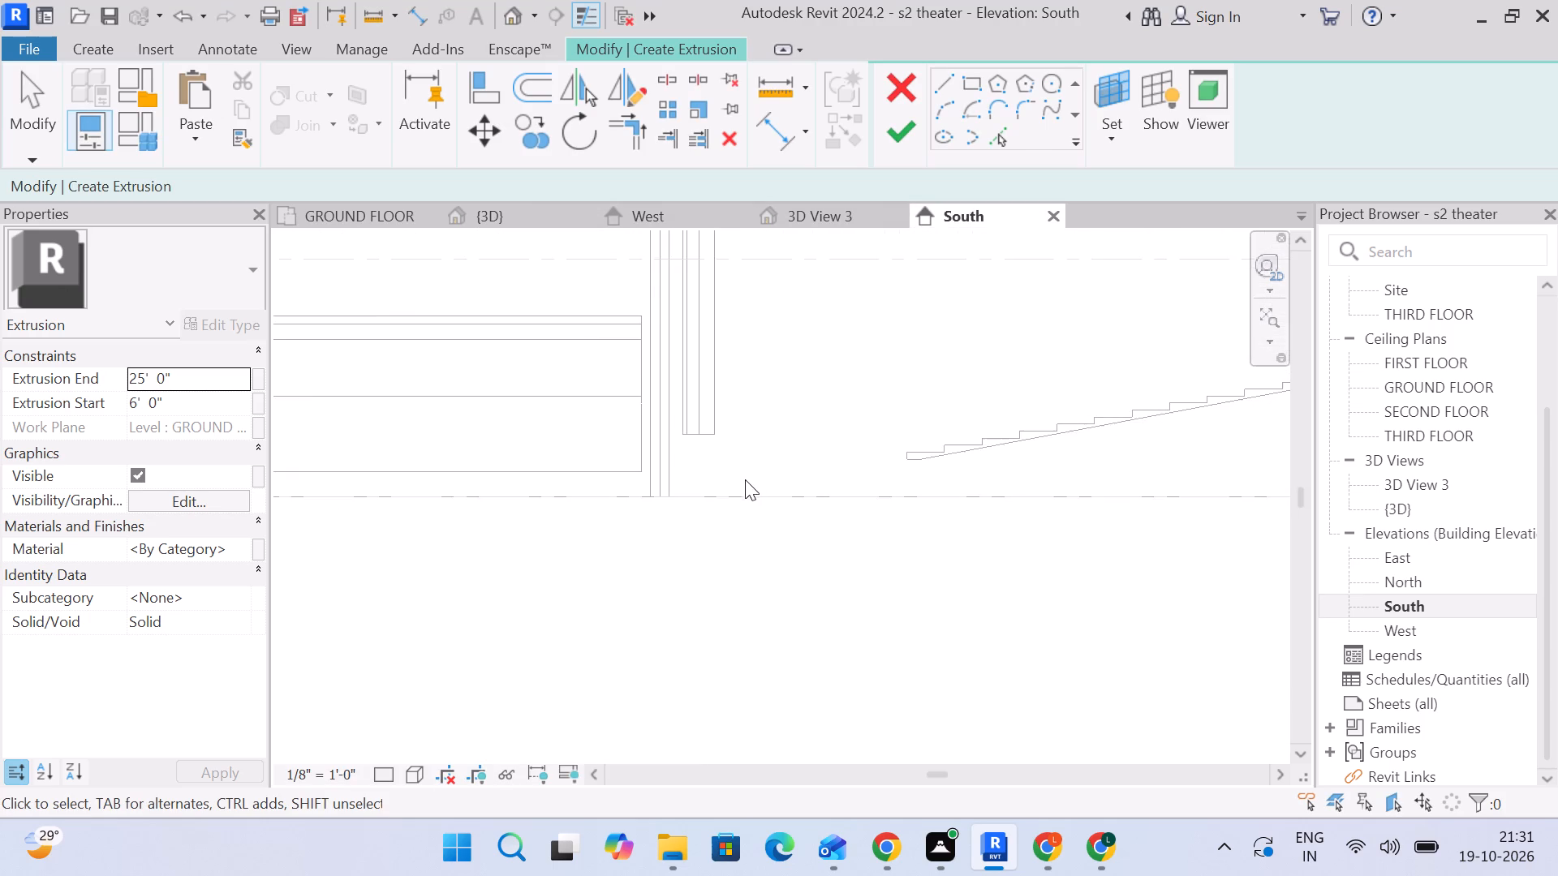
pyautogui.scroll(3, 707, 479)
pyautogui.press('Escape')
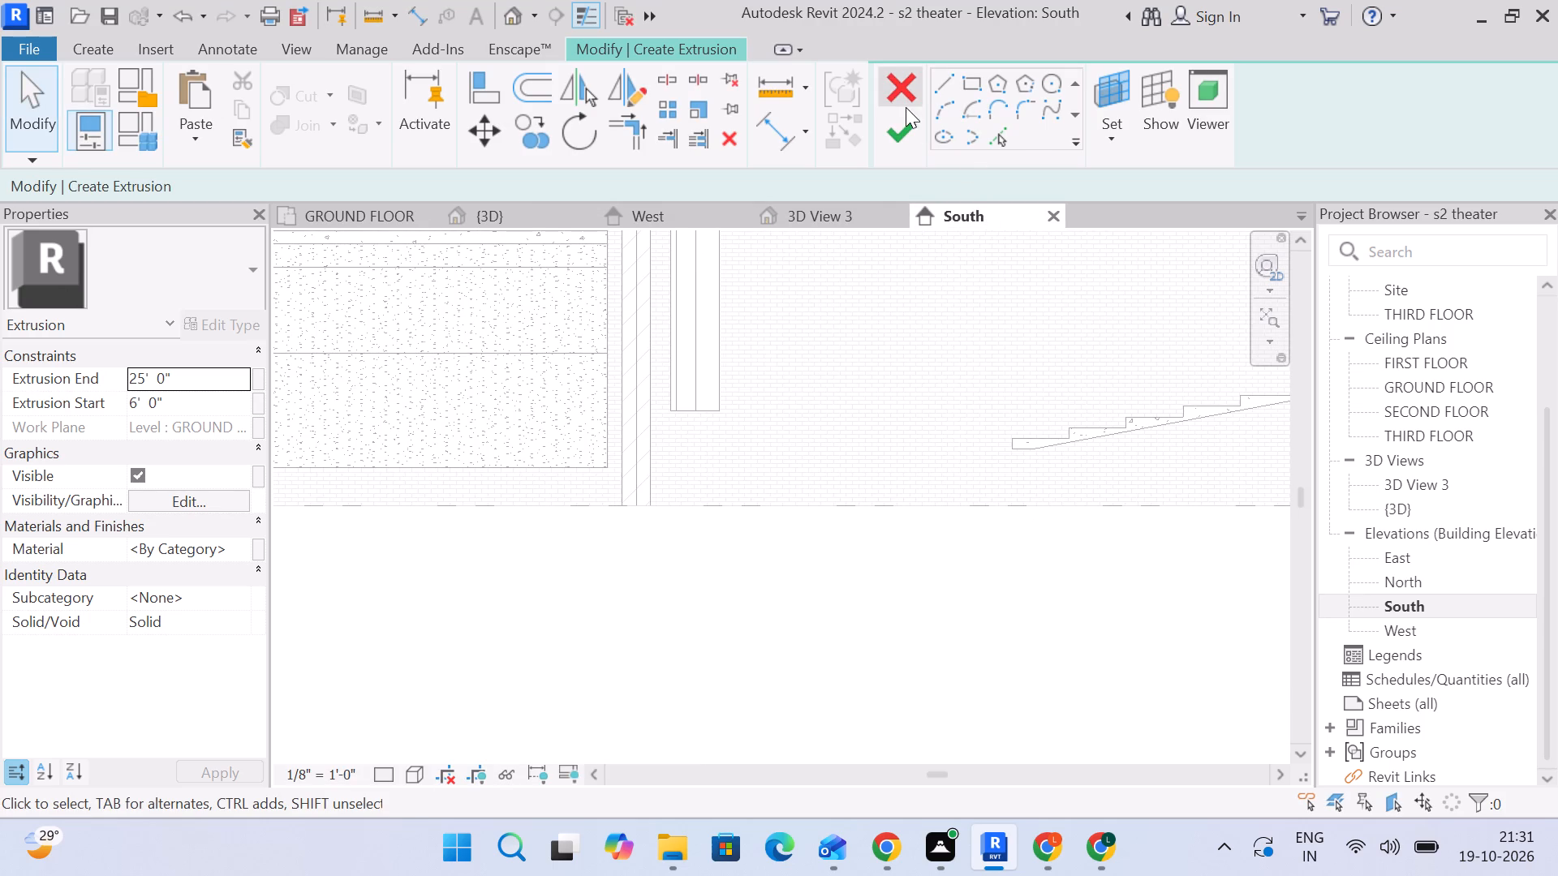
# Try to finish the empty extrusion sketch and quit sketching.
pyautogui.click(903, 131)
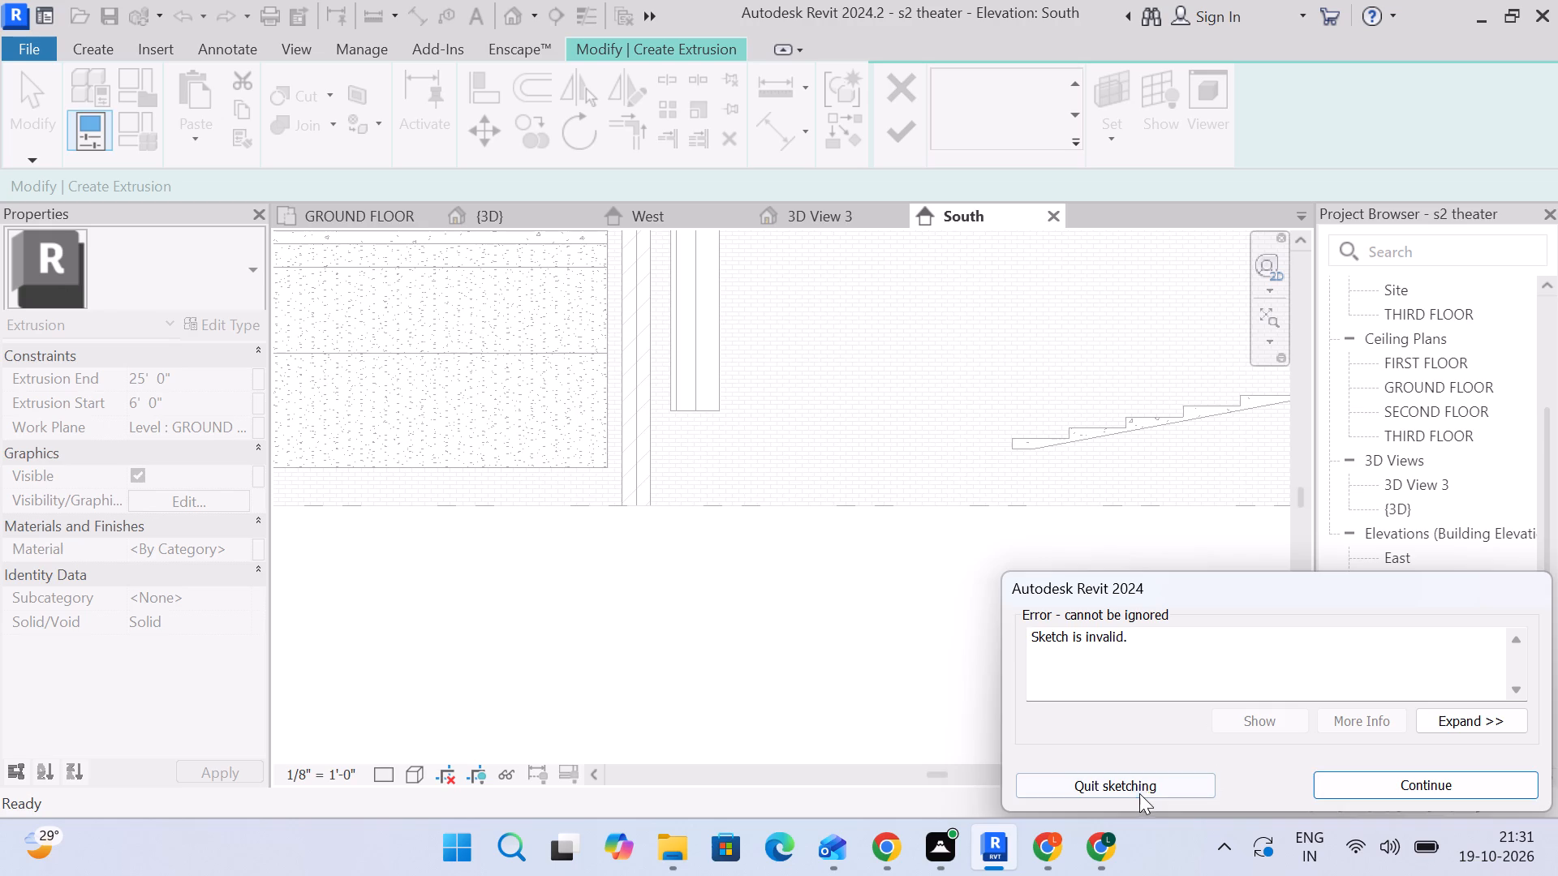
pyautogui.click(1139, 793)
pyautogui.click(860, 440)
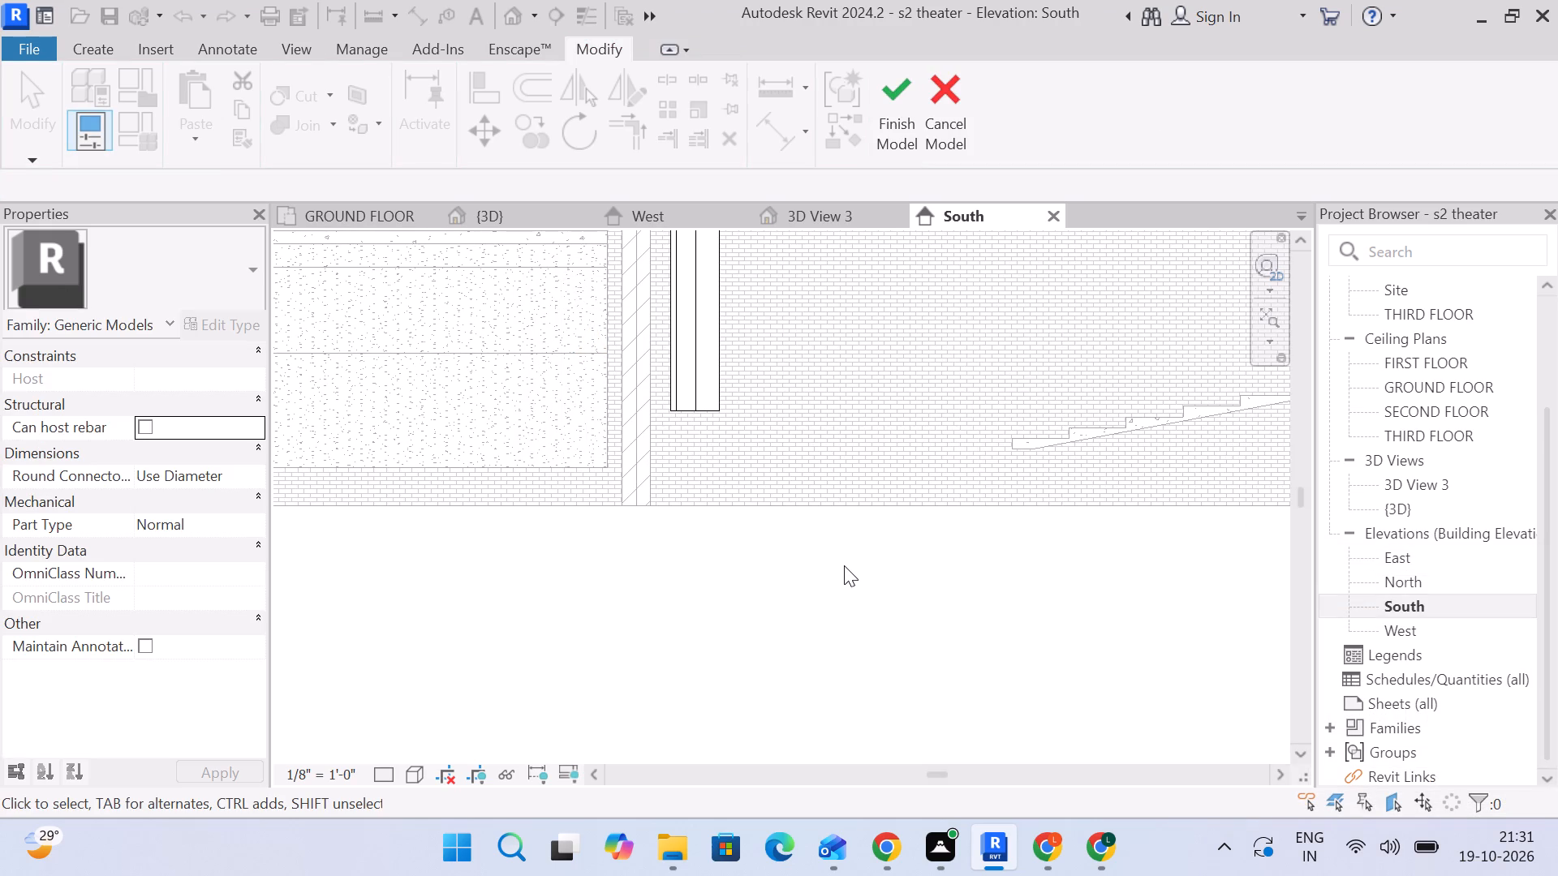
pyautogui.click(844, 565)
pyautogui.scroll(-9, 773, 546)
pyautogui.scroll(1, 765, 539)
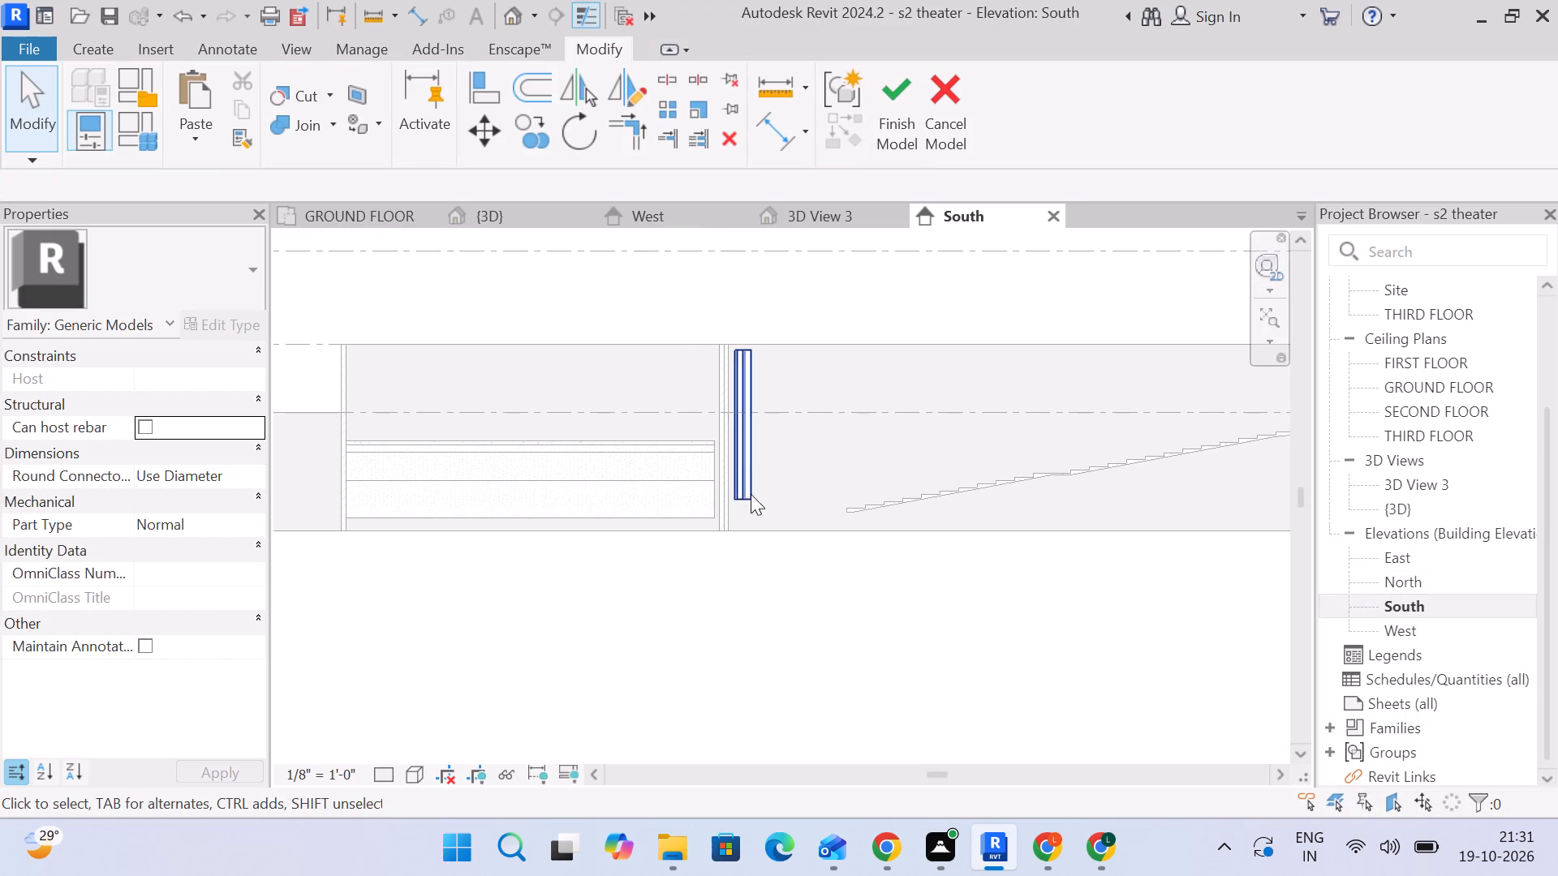
# Return to the GROUND FLOOR plan and finish the in-place model containing the curved screen.
pyautogui.click(373, 219)
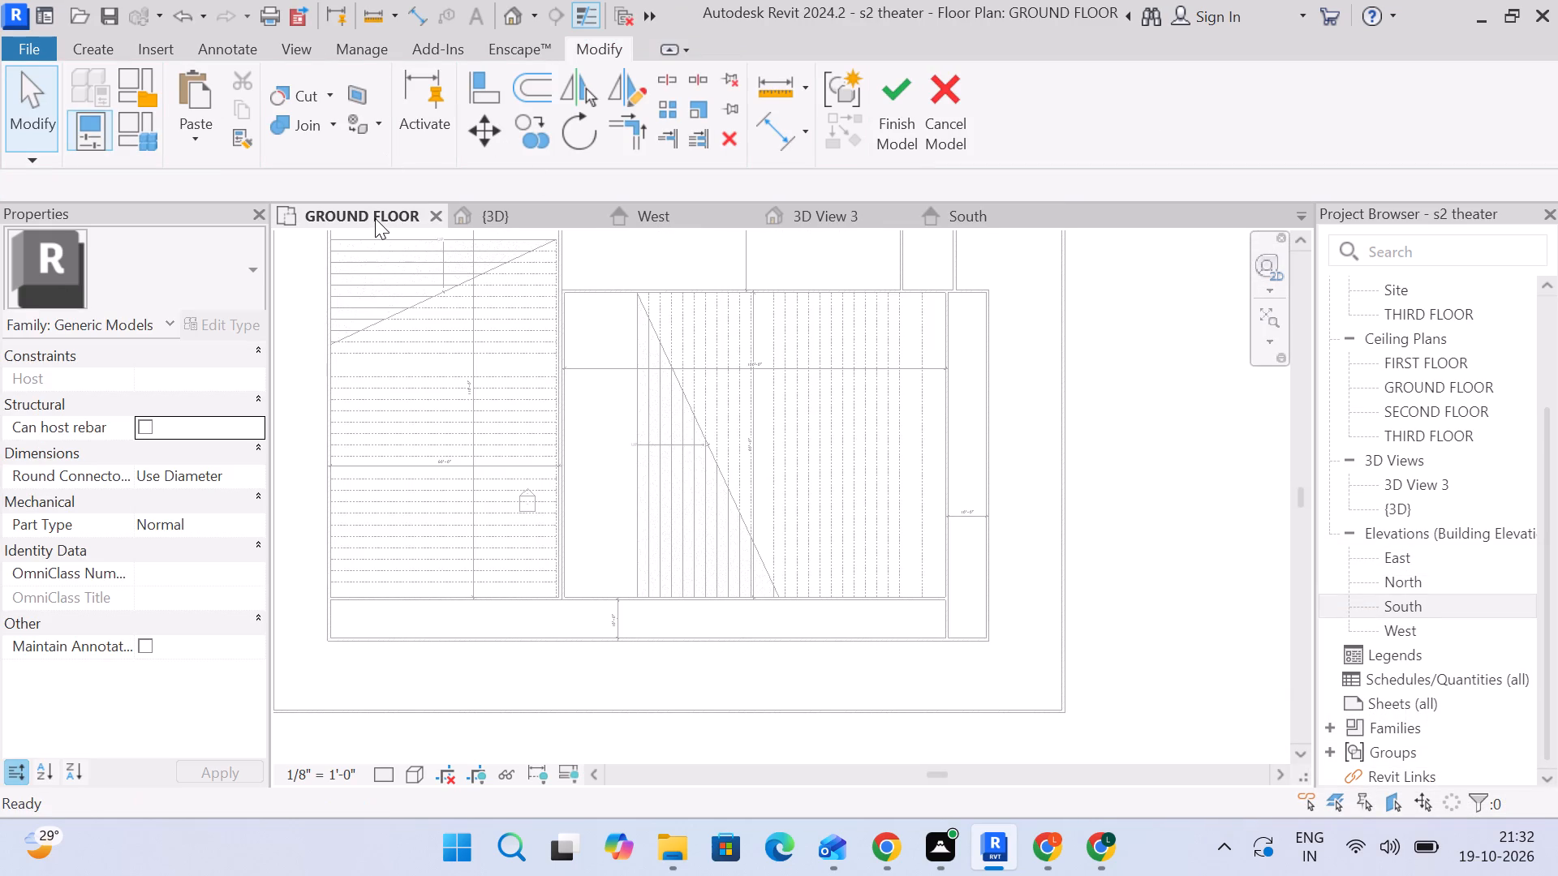
pyautogui.scroll(-4, 517, 381)
pyautogui.moveTo(511, 400); pyautogui.dragTo(705, 534, button='middle')
pyautogui.scroll(4, 706, 539)
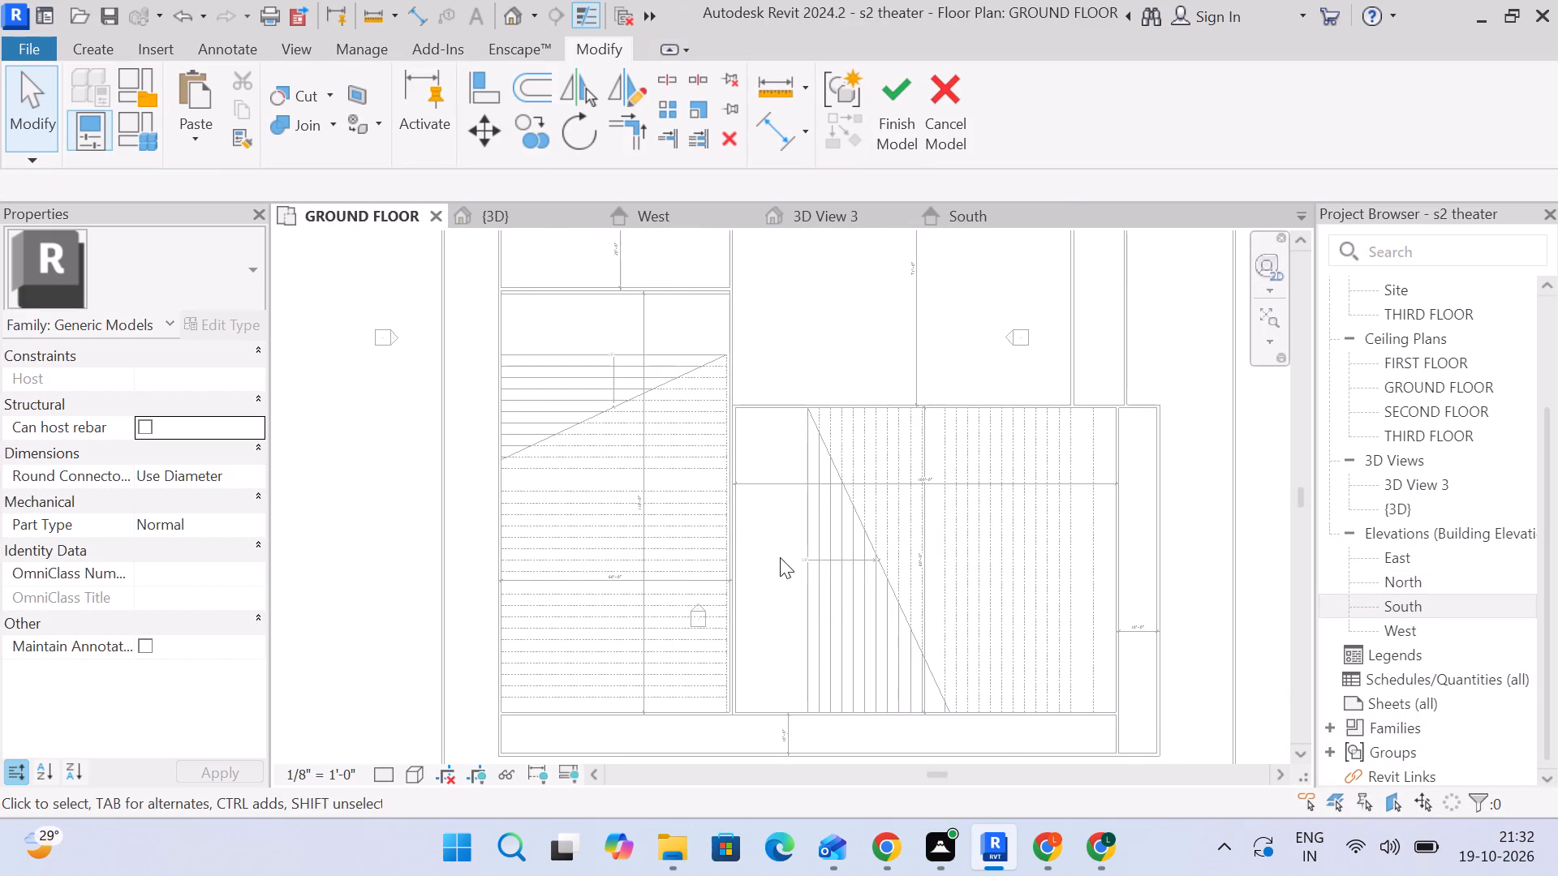
pyautogui.scroll(4, 762, 601)
pyautogui.scroll(-3, 764, 598)
pyautogui.moveTo(764, 581); pyautogui.dragTo(842, 463, button='middle')
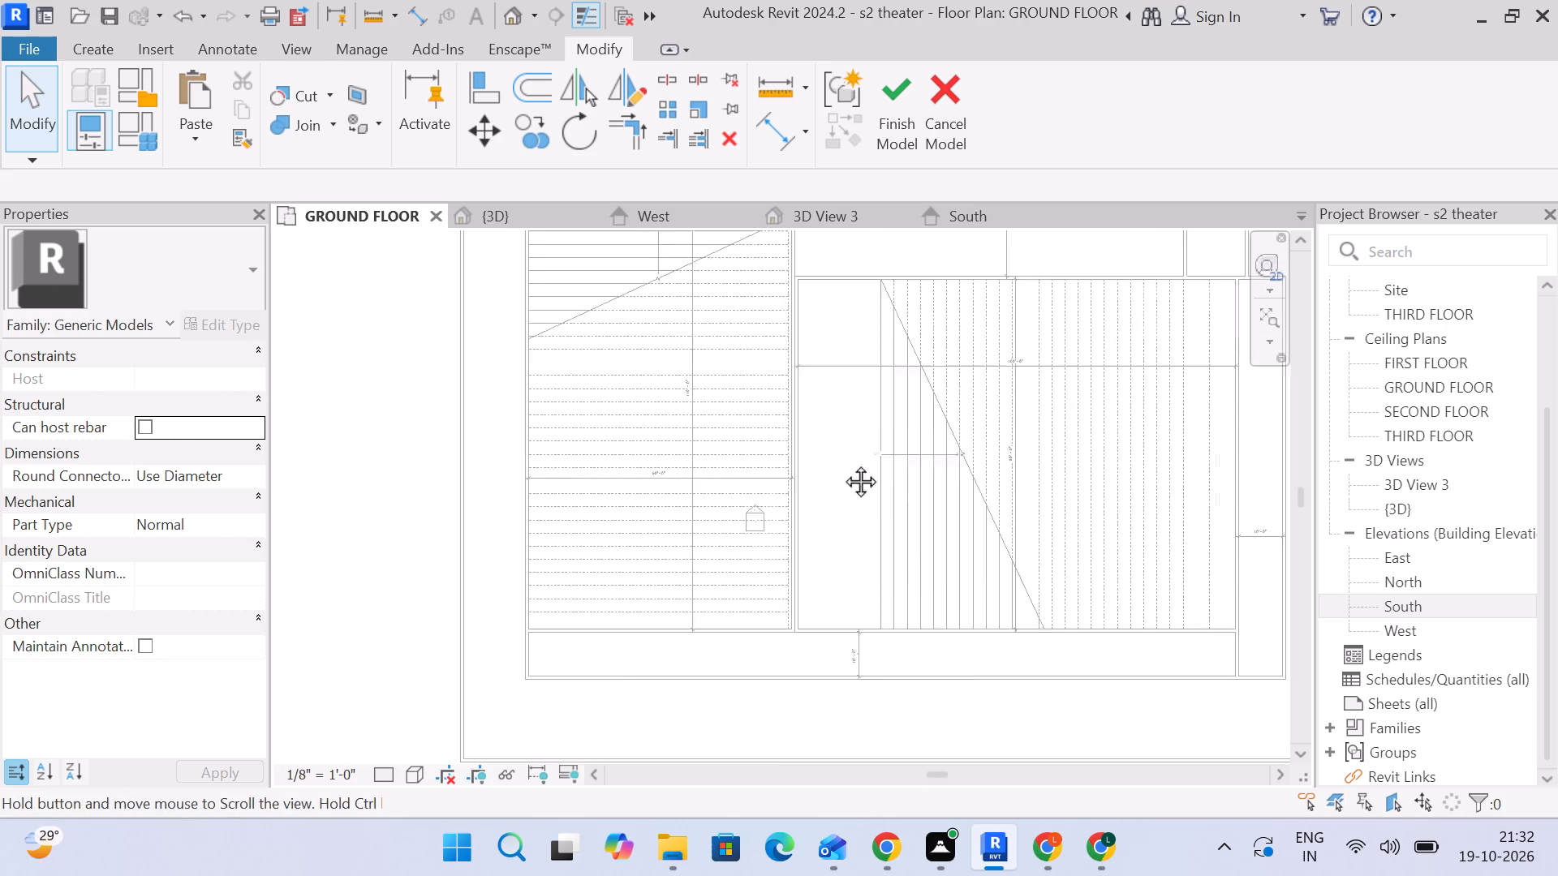
pyautogui.moveTo(842, 463); pyautogui.dragTo(848, 432, button='middle')
pyautogui.click(898, 125)
# Select the finished curved screen in the GROUND FLOOR plan and open it for in-place editing.
pyautogui.scroll(-3, 779, 529)
pyautogui.moveTo(773, 484); pyautogui.dragTo(795, 582, button='middle')
pyautogui.scroll(3, 708, 376)
pyautogui.scroll(2, 773, 383)
pyautogui.scroll(-1, 881, 431)
pyautogui.moveTo(903, 406); pyautogui.dragTo(906, 335, button='middle')
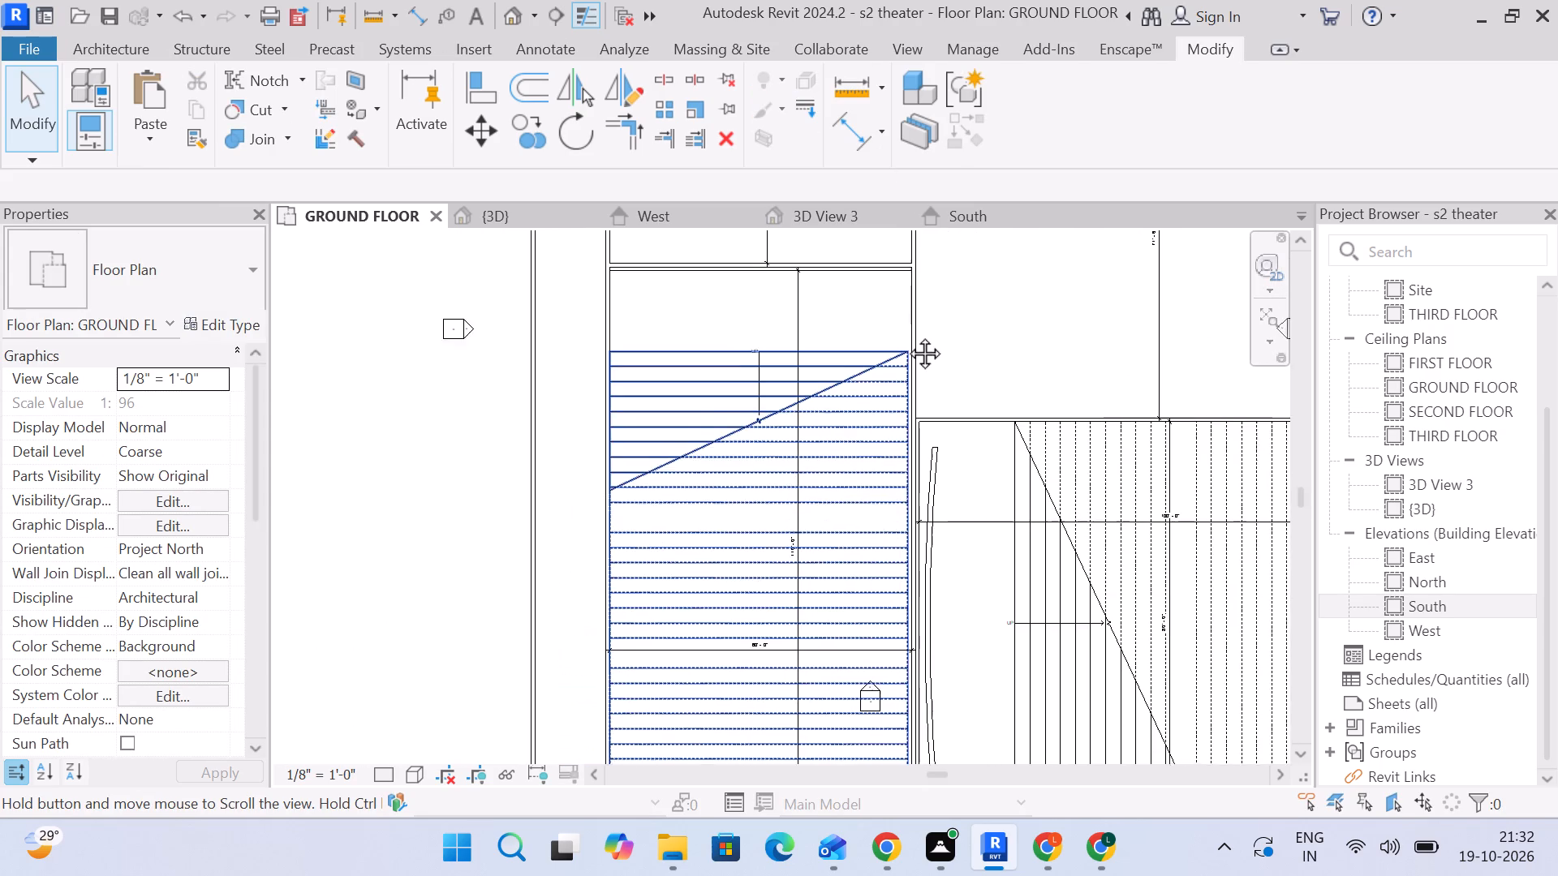
pyautogui.moveTo(906, 335); pyautogui.dragTo(831, 311, button='middle')
pyautogui.scroll(-3, 827, 308)
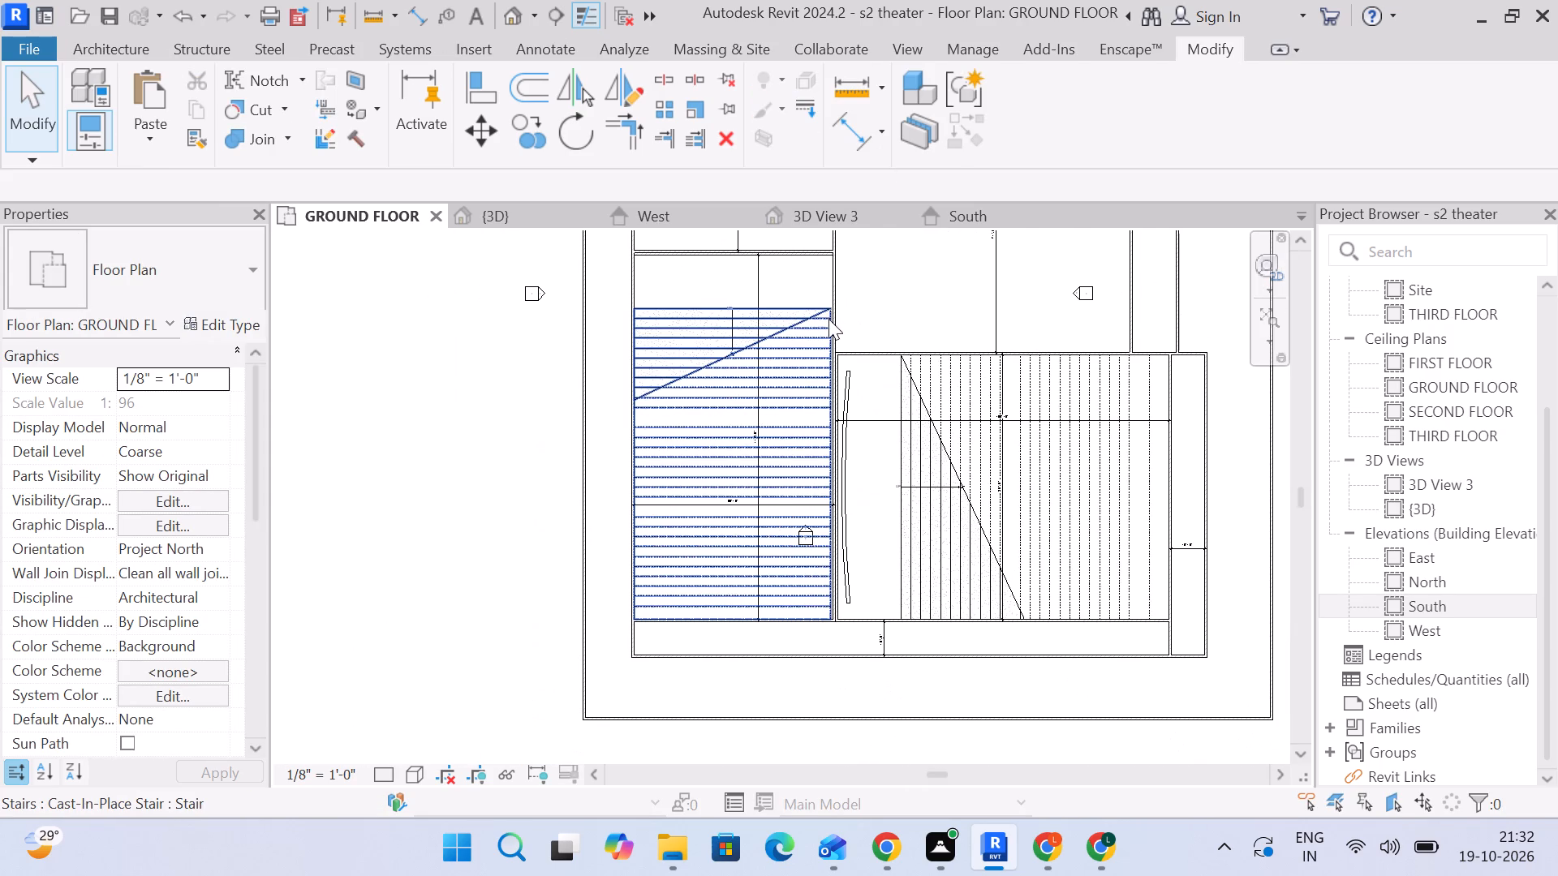
pyautogui.scroll(3, 823, 286)
pyautogui.scroll(-2, 820, 298)
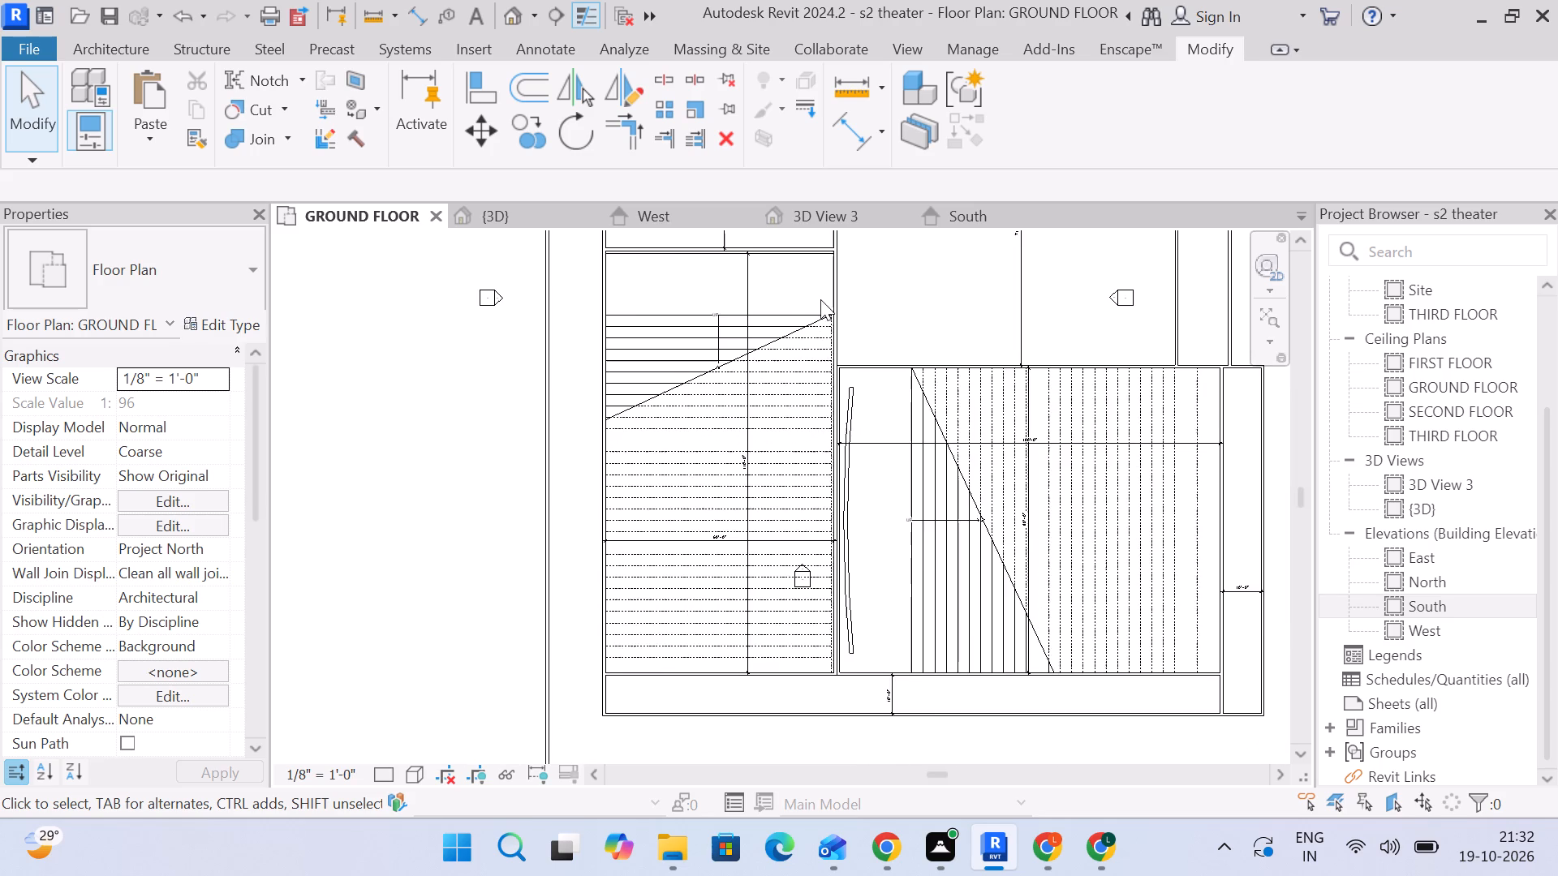
pyautogui.moveTo(820, 299); pyautogui.dragTo(812, 322, button='middle')
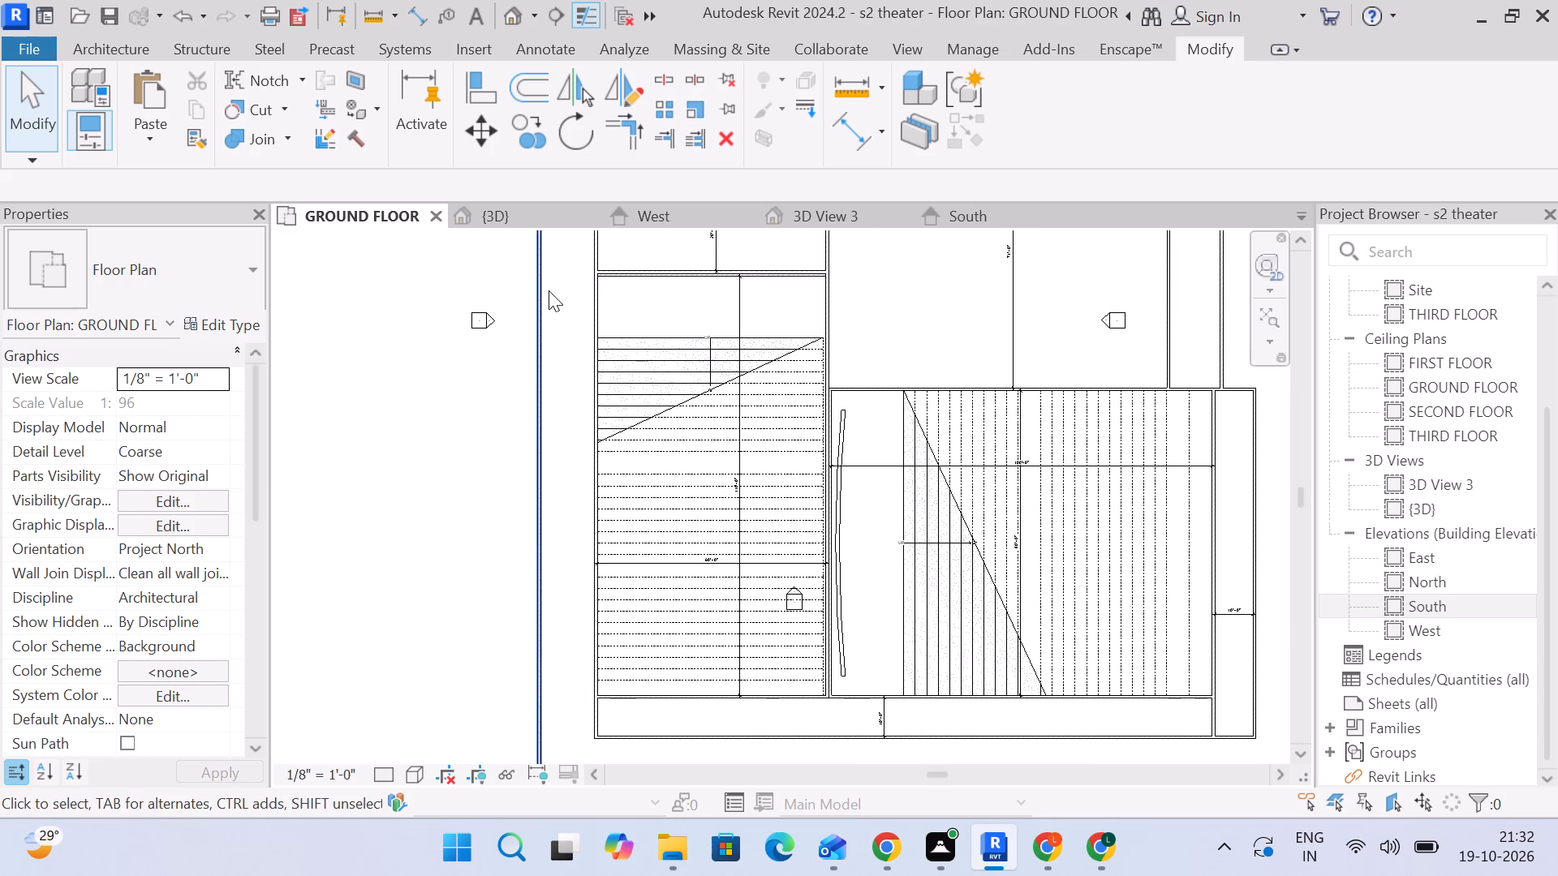
pyautogui.scroll(3, 659, 295)
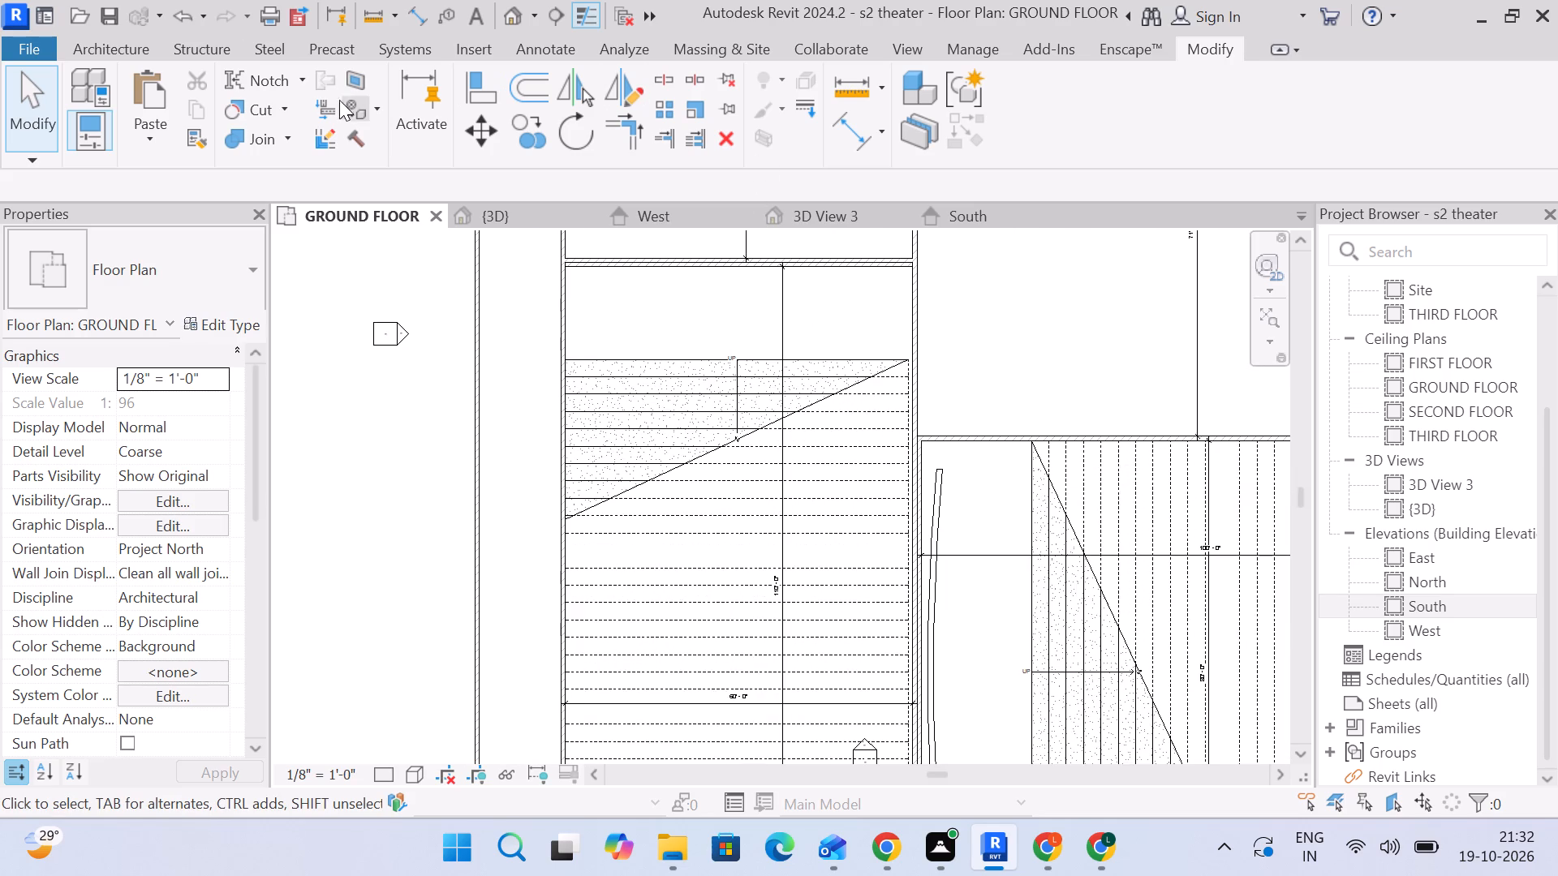
pyautogui.click(937, 483)
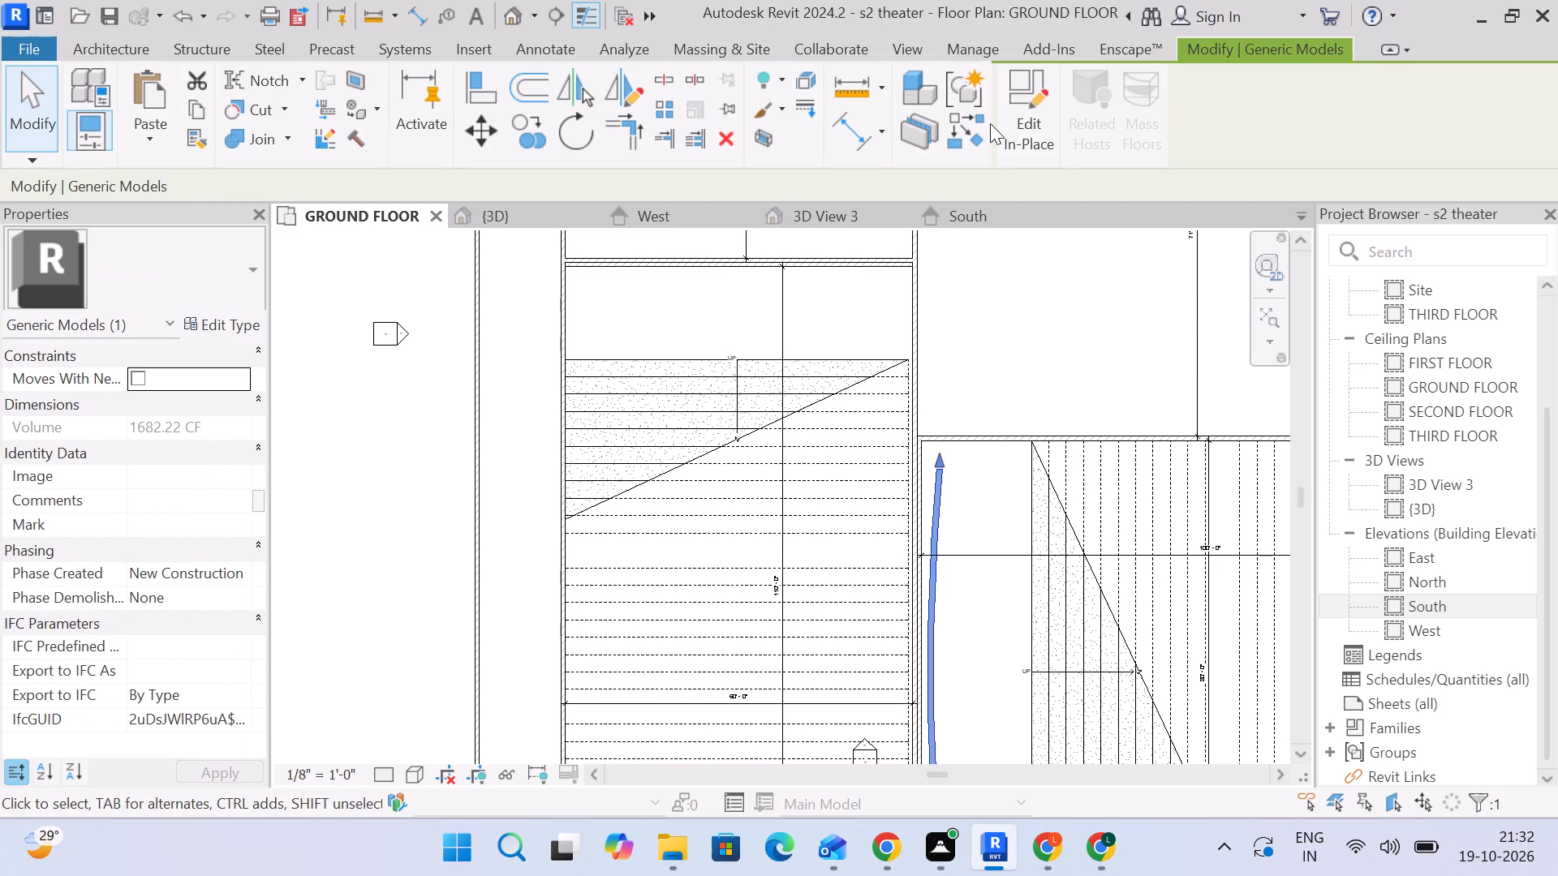
pyautogui.click(1026, 137)
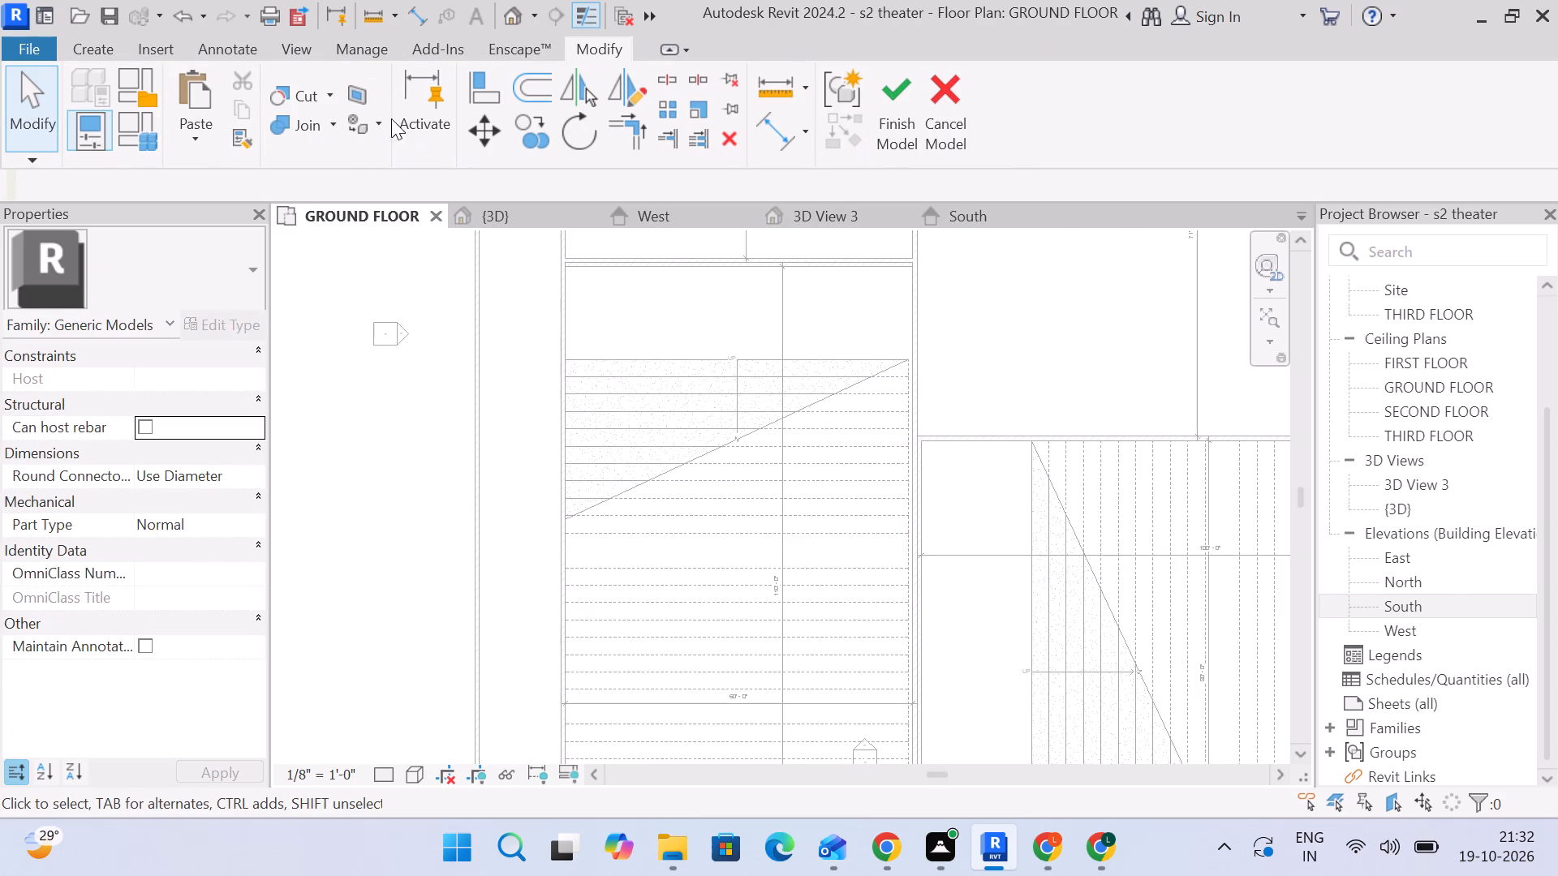
# Start a new solid extrusion and sketch a 60' horizontal line between the hall's side walls, about 3' from the screen wall.
pyautogui.moveTo(85, 43); pyautogui.dragTo(102, 43)
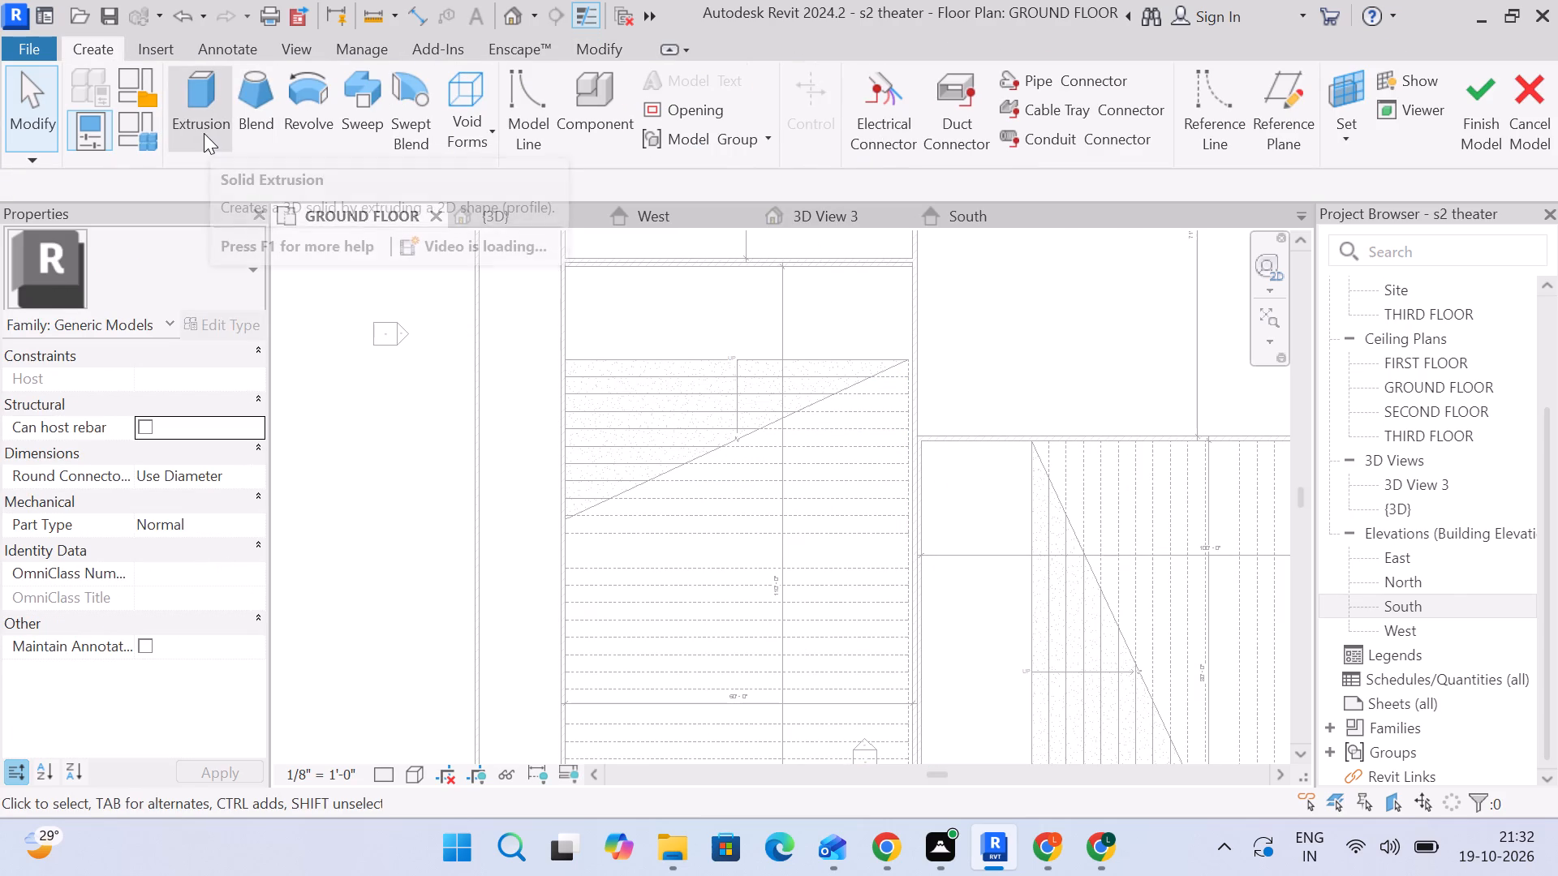
pyautogui.click(200, 101)
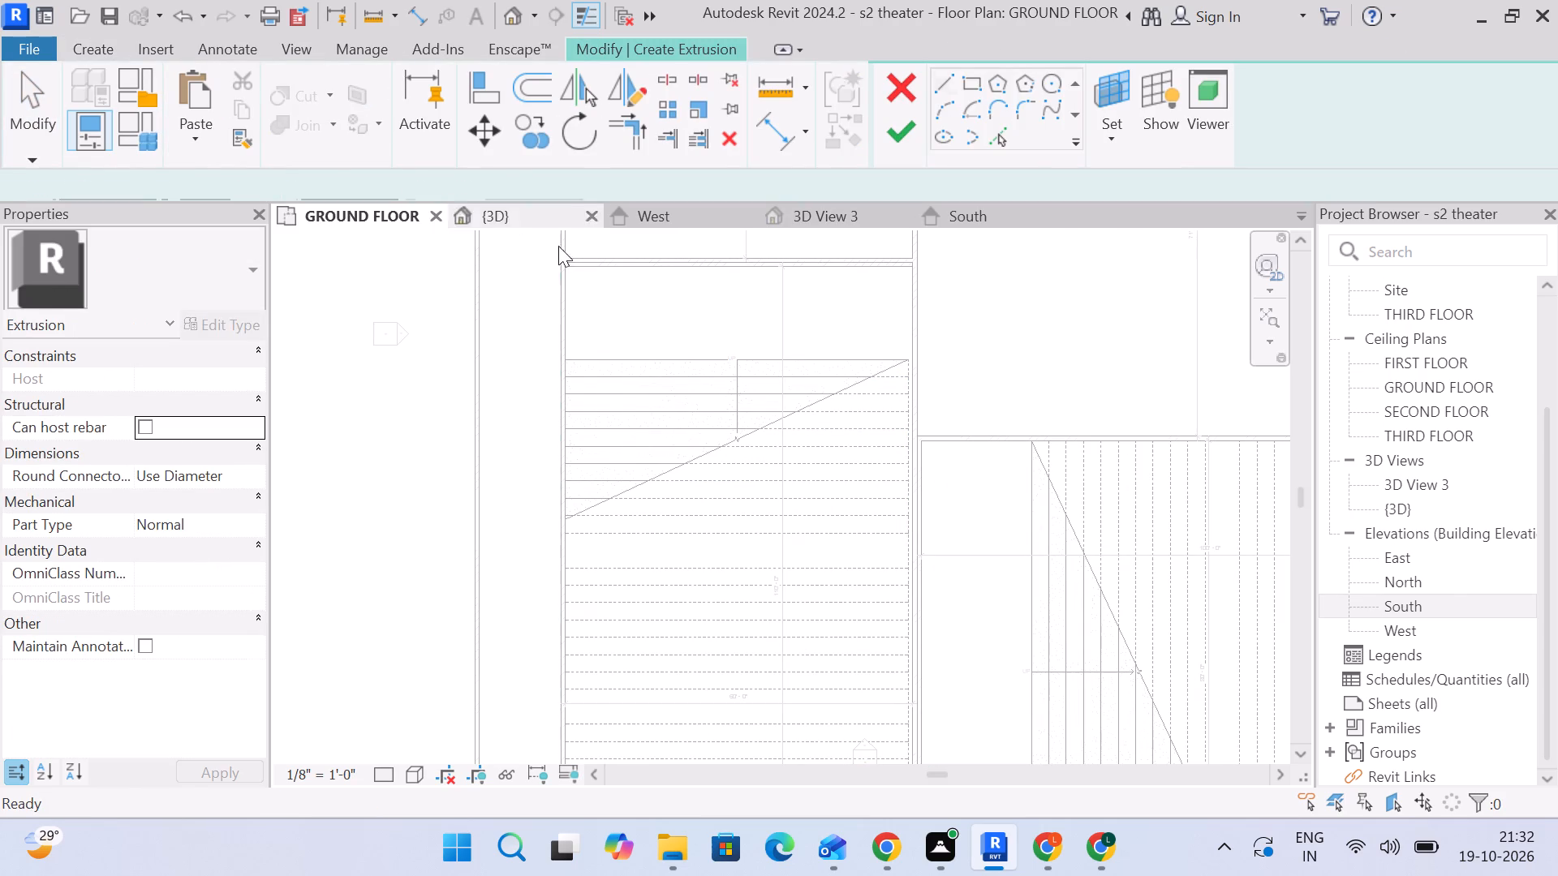
pyautogui.scroll(-3, 639, 287)
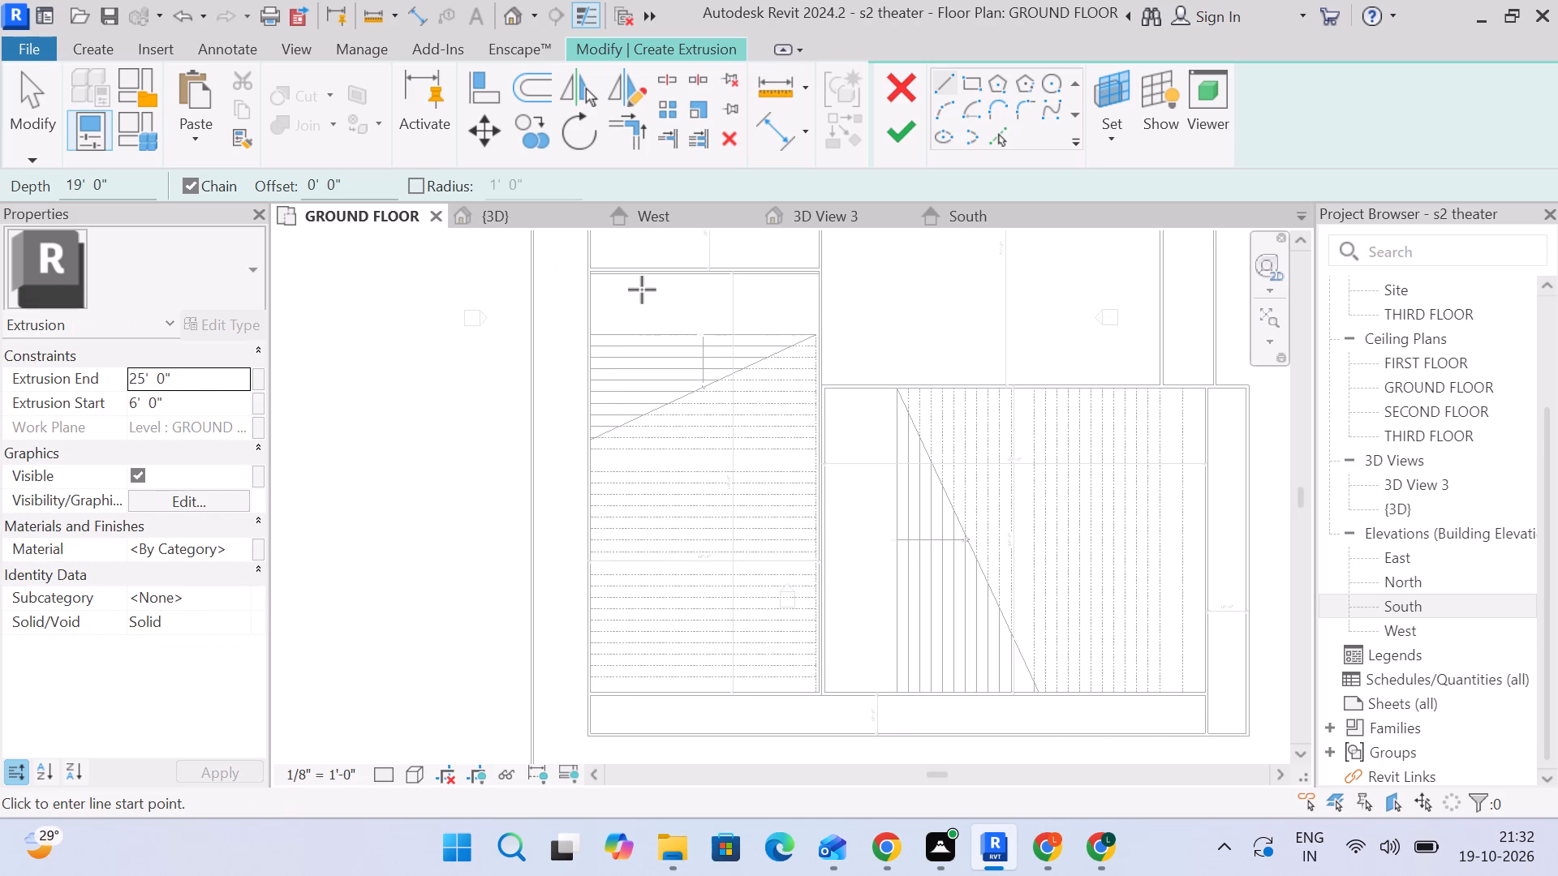
pyautogui.scroll(3, 642, 290)
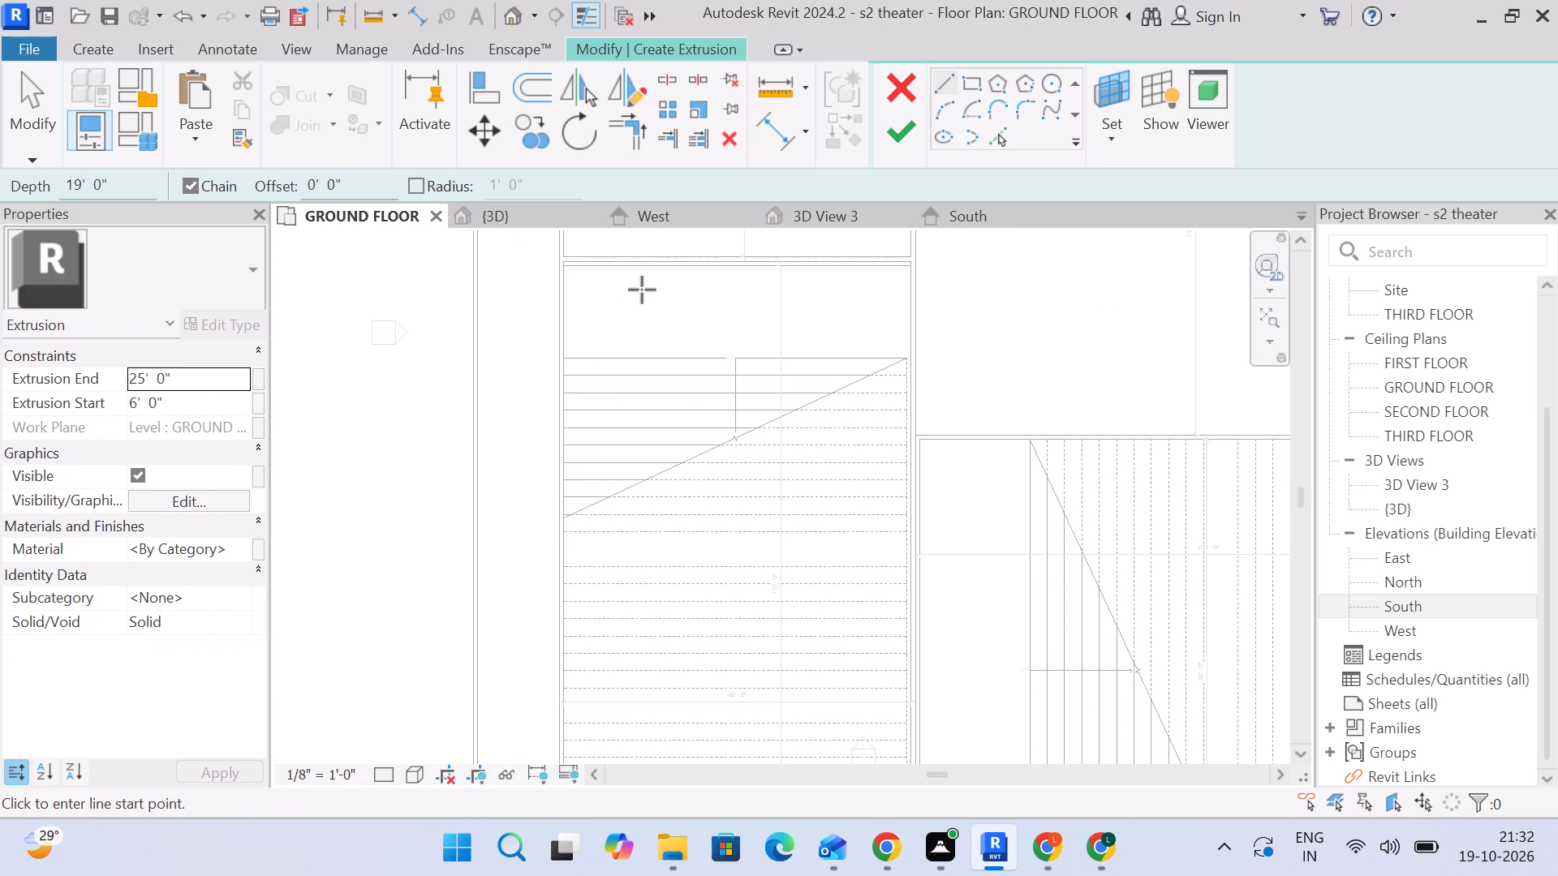
pyautogui.scroll(4, 592, 285)
pyautogui.moveTo(824, 266); pyautogui.dragTo(824, 324, button='middle')
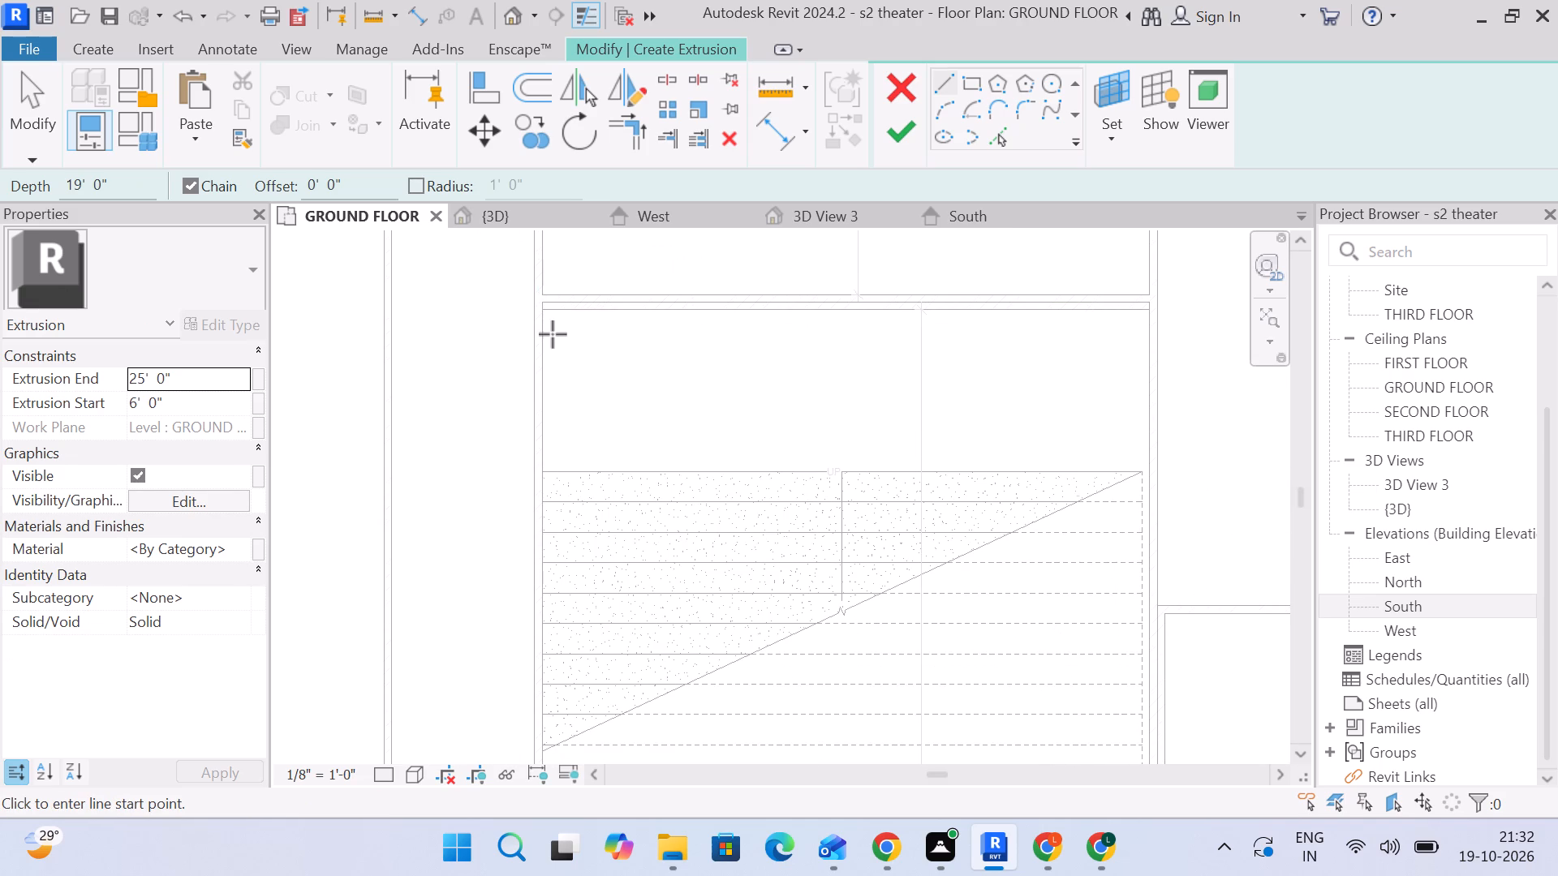
pyautogui.moveTo(544, 334); pyautogui.dragTo(556, 337)
pyautogui.click(1147, 333)
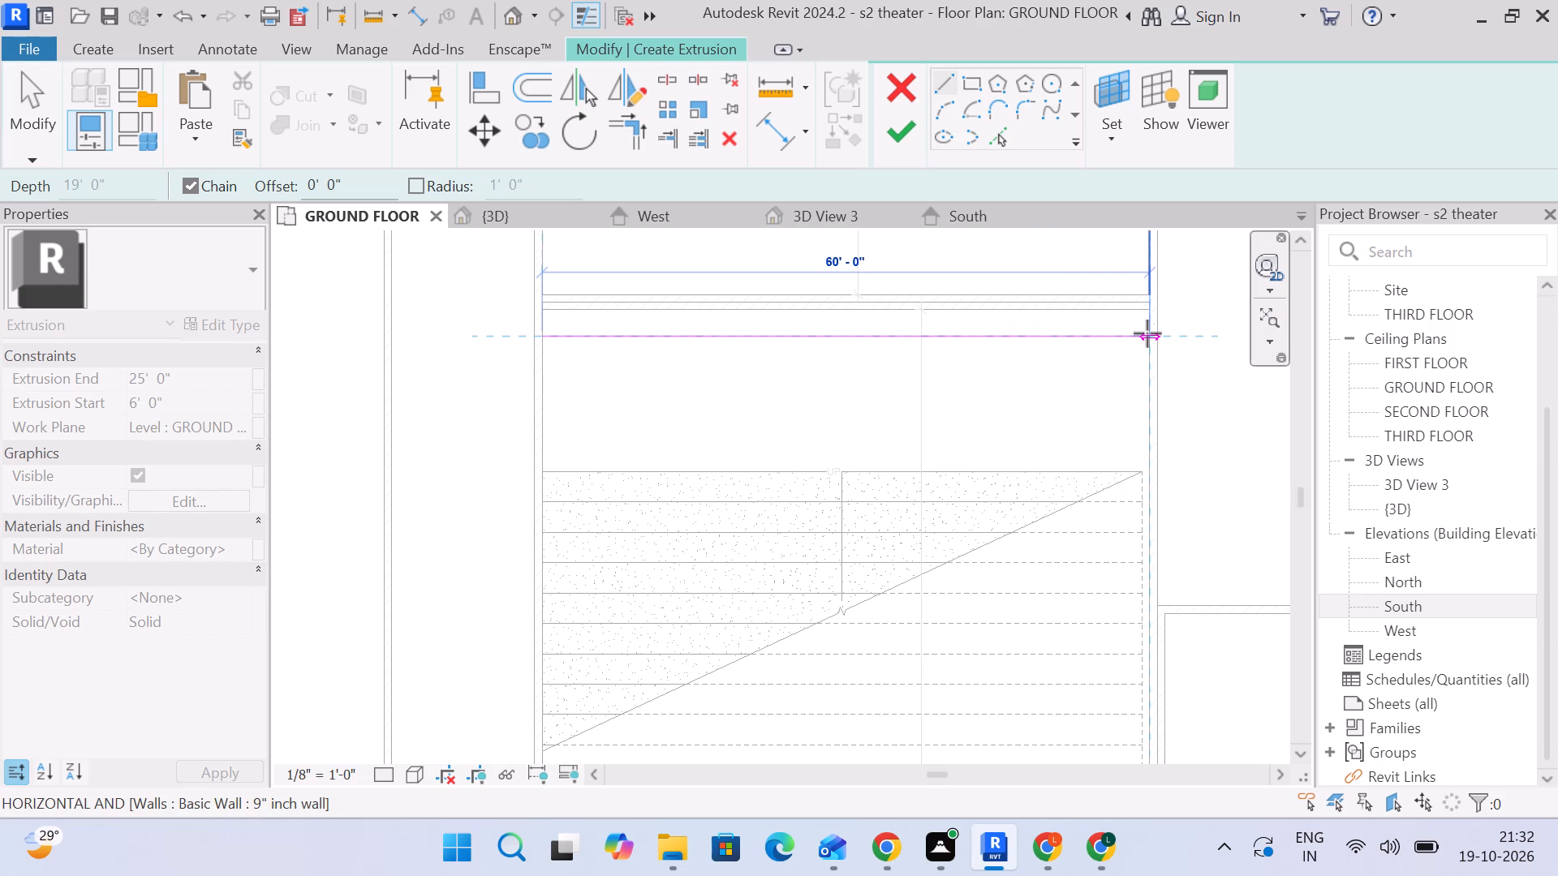
pyautogui.press('Escape')
pyautogui.press('Escape')
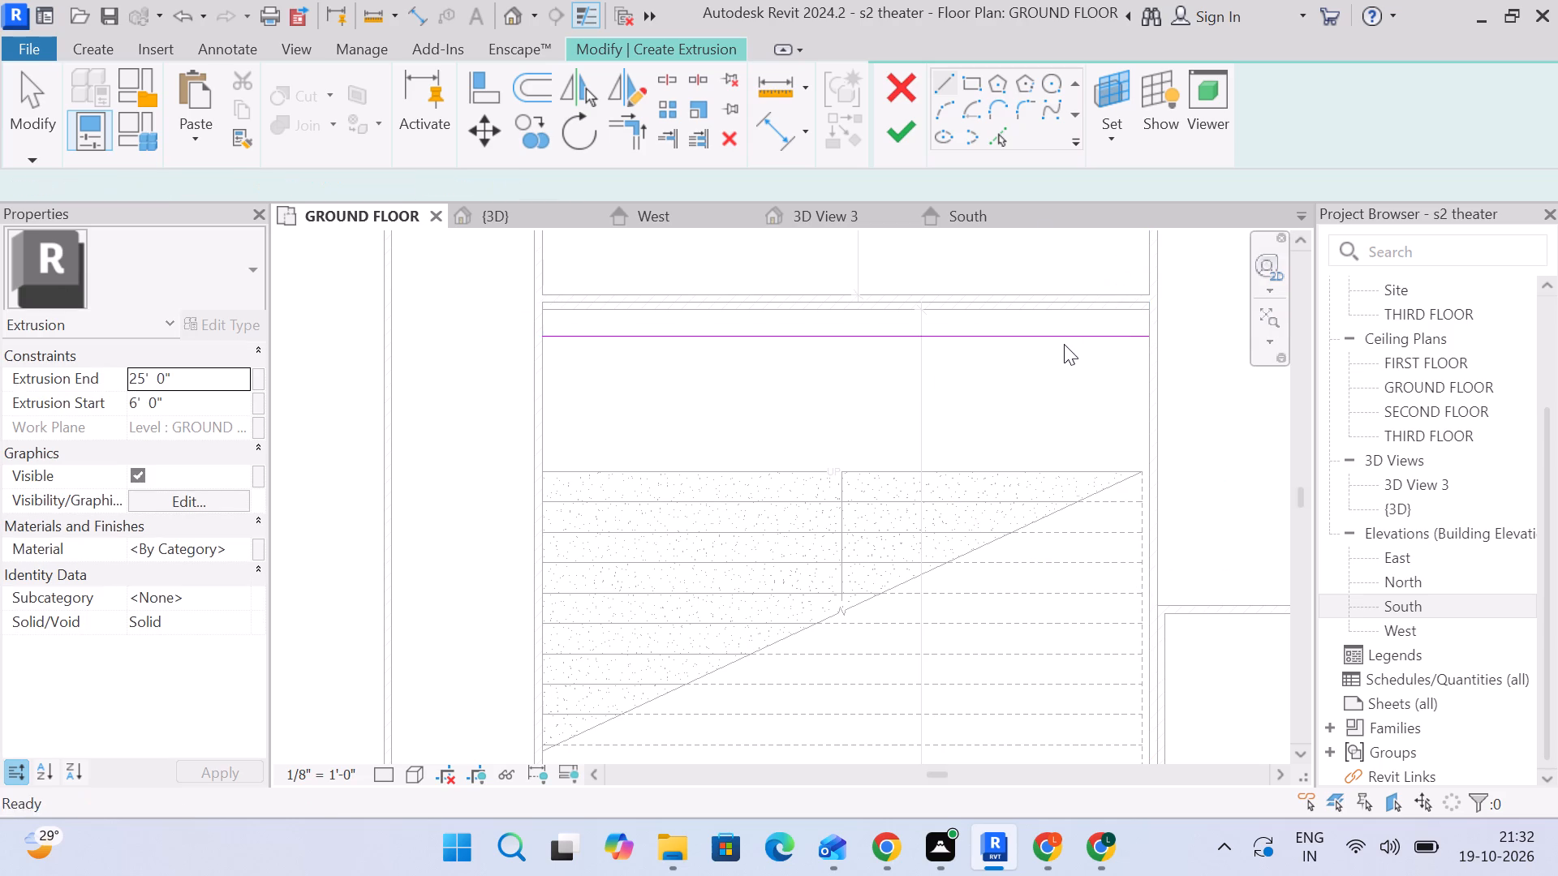
# Set the length of the sketch line in front of the screen wall to 55'.
pyautogui.click(1057, 341)
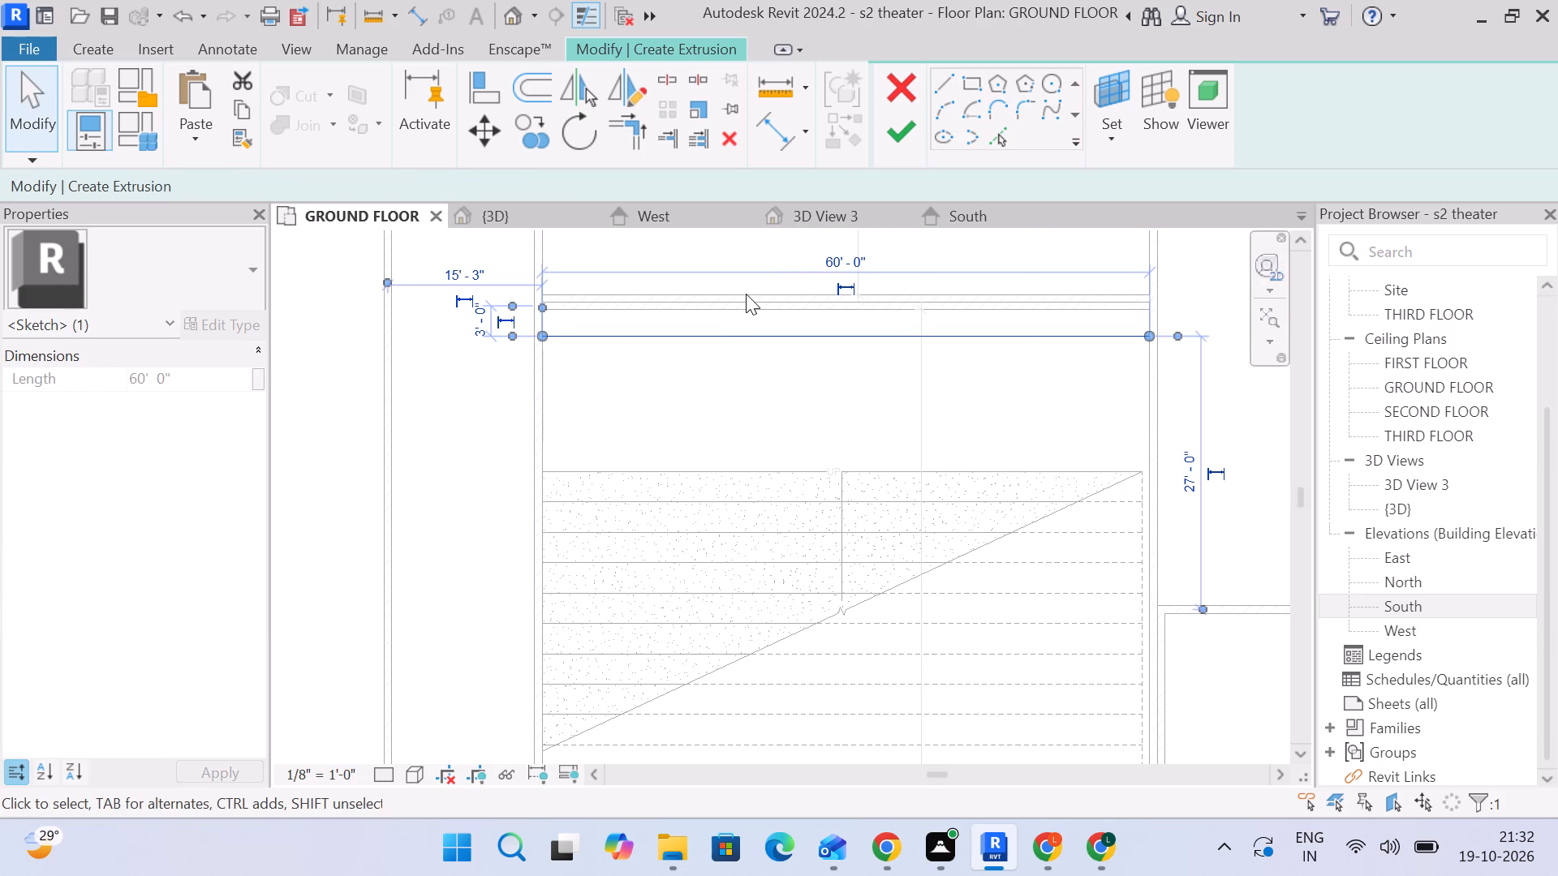
pyautogui.click(850, 256)
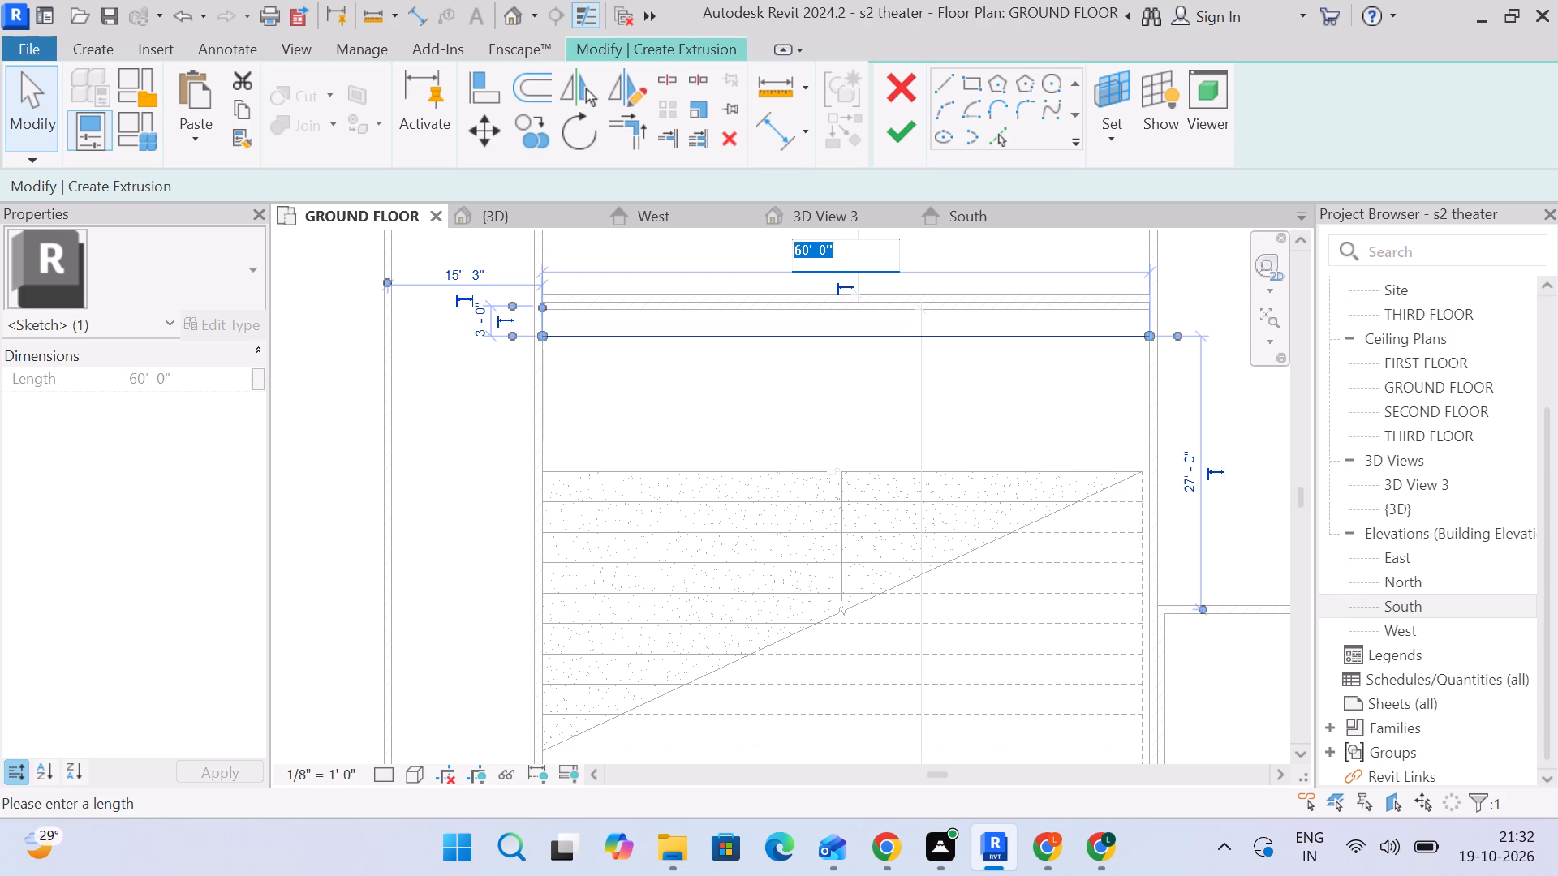
pyautogui.press('7')
pyautogui.press('BackSpace')
pyautogui.write('55')
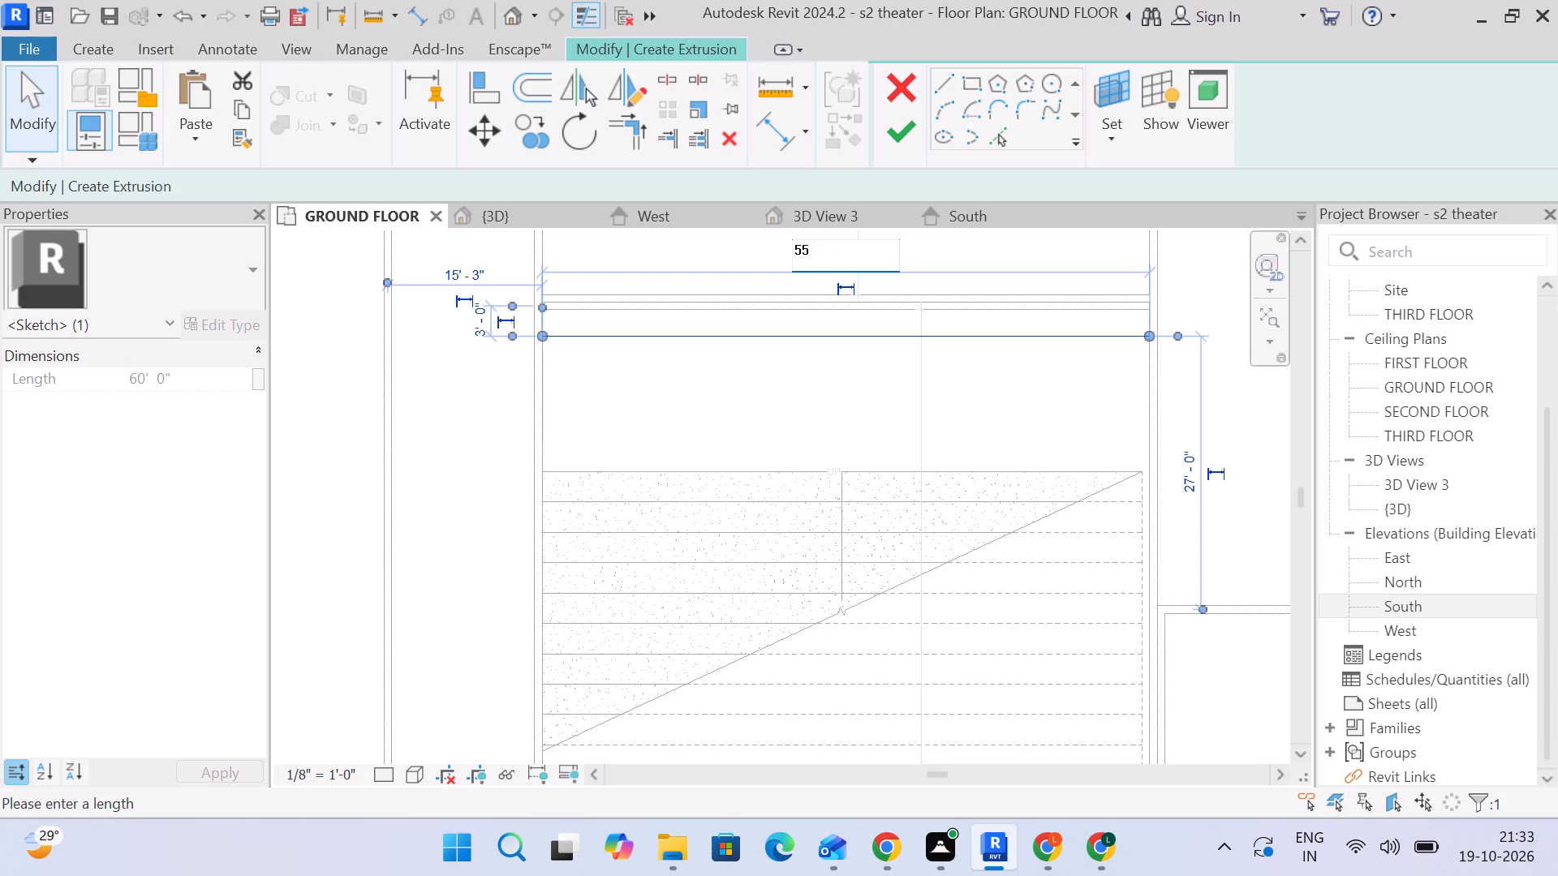
pyautogui.press('Return')
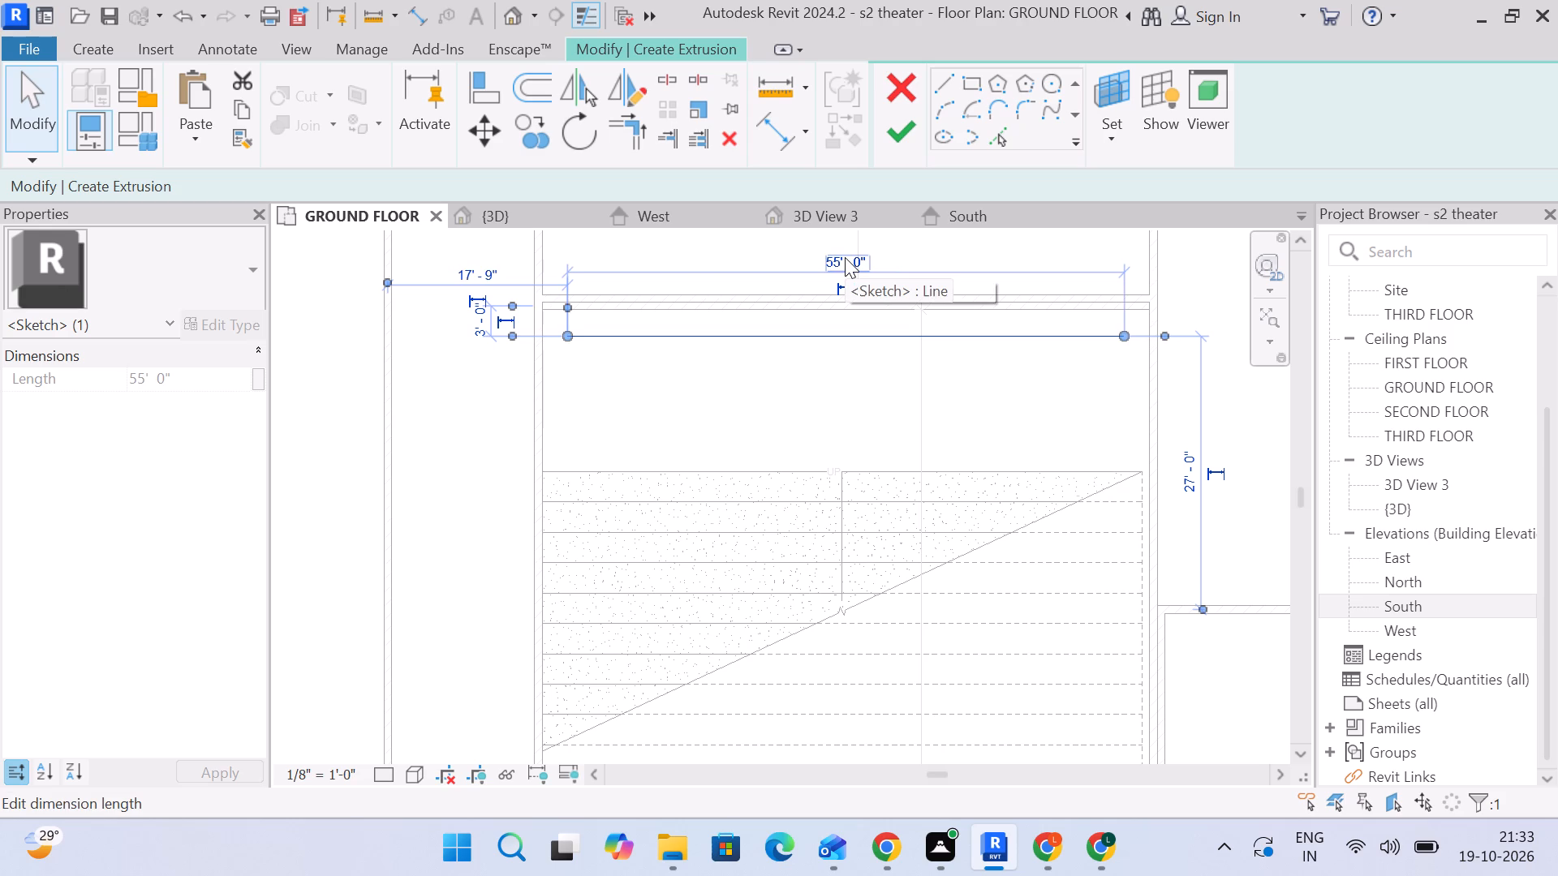
pyautogui.click(904, 374)
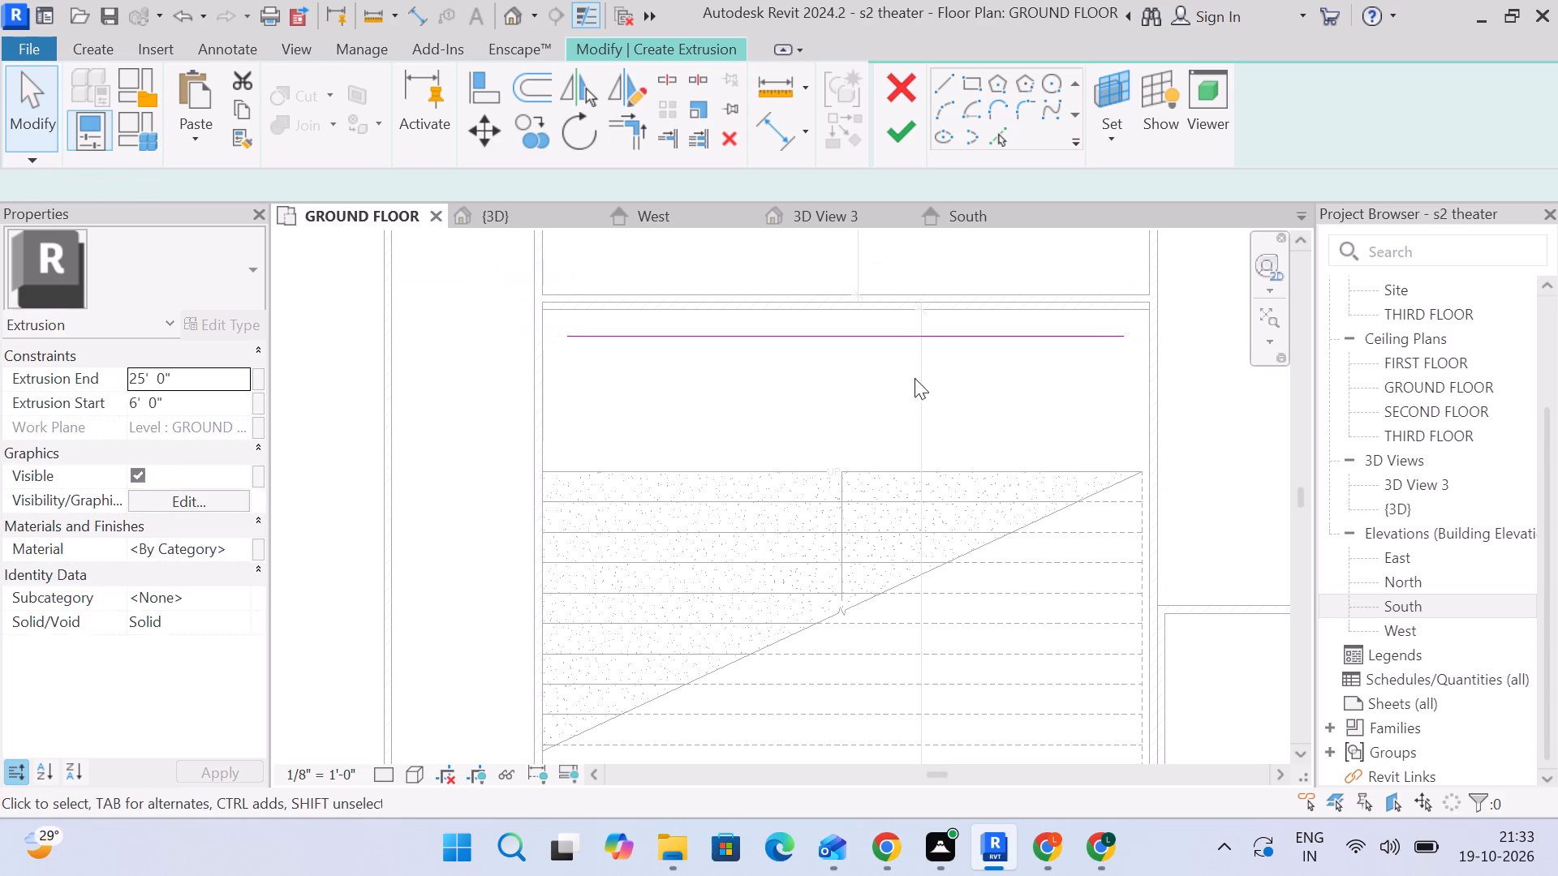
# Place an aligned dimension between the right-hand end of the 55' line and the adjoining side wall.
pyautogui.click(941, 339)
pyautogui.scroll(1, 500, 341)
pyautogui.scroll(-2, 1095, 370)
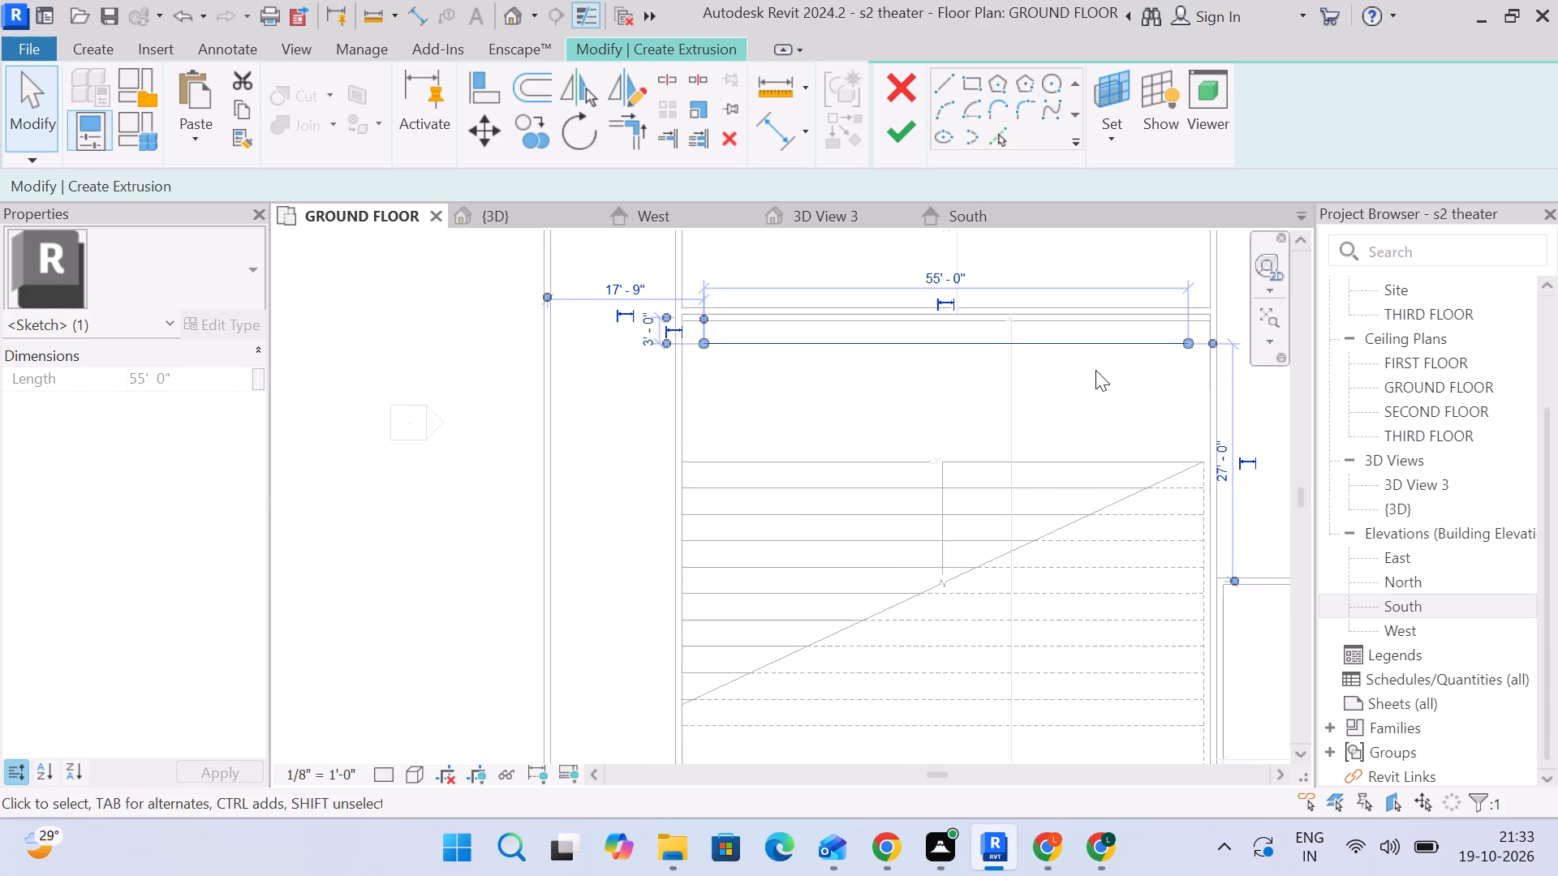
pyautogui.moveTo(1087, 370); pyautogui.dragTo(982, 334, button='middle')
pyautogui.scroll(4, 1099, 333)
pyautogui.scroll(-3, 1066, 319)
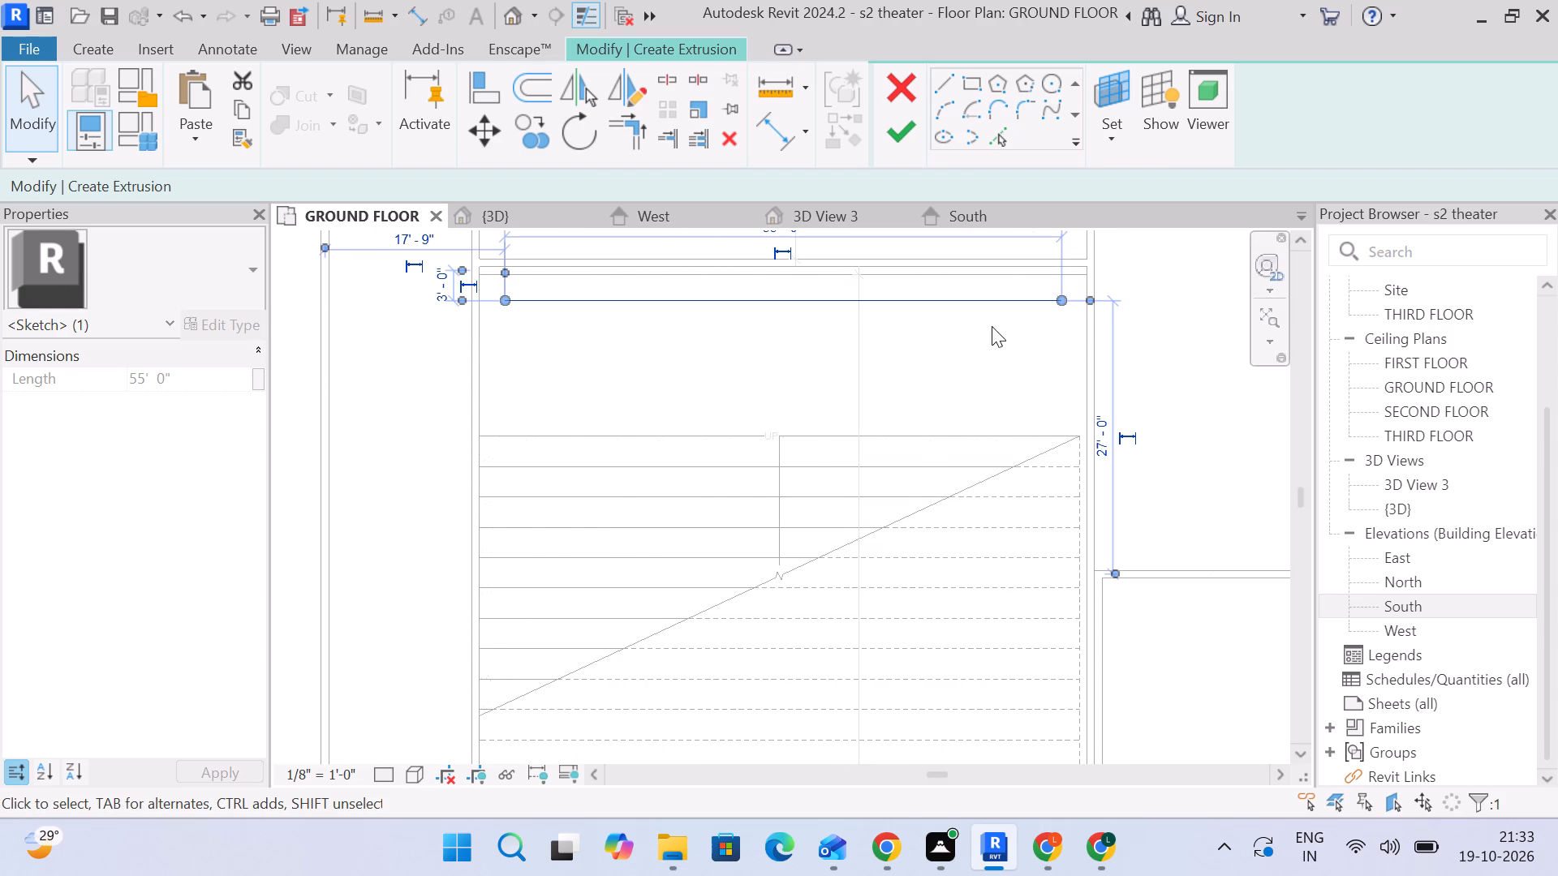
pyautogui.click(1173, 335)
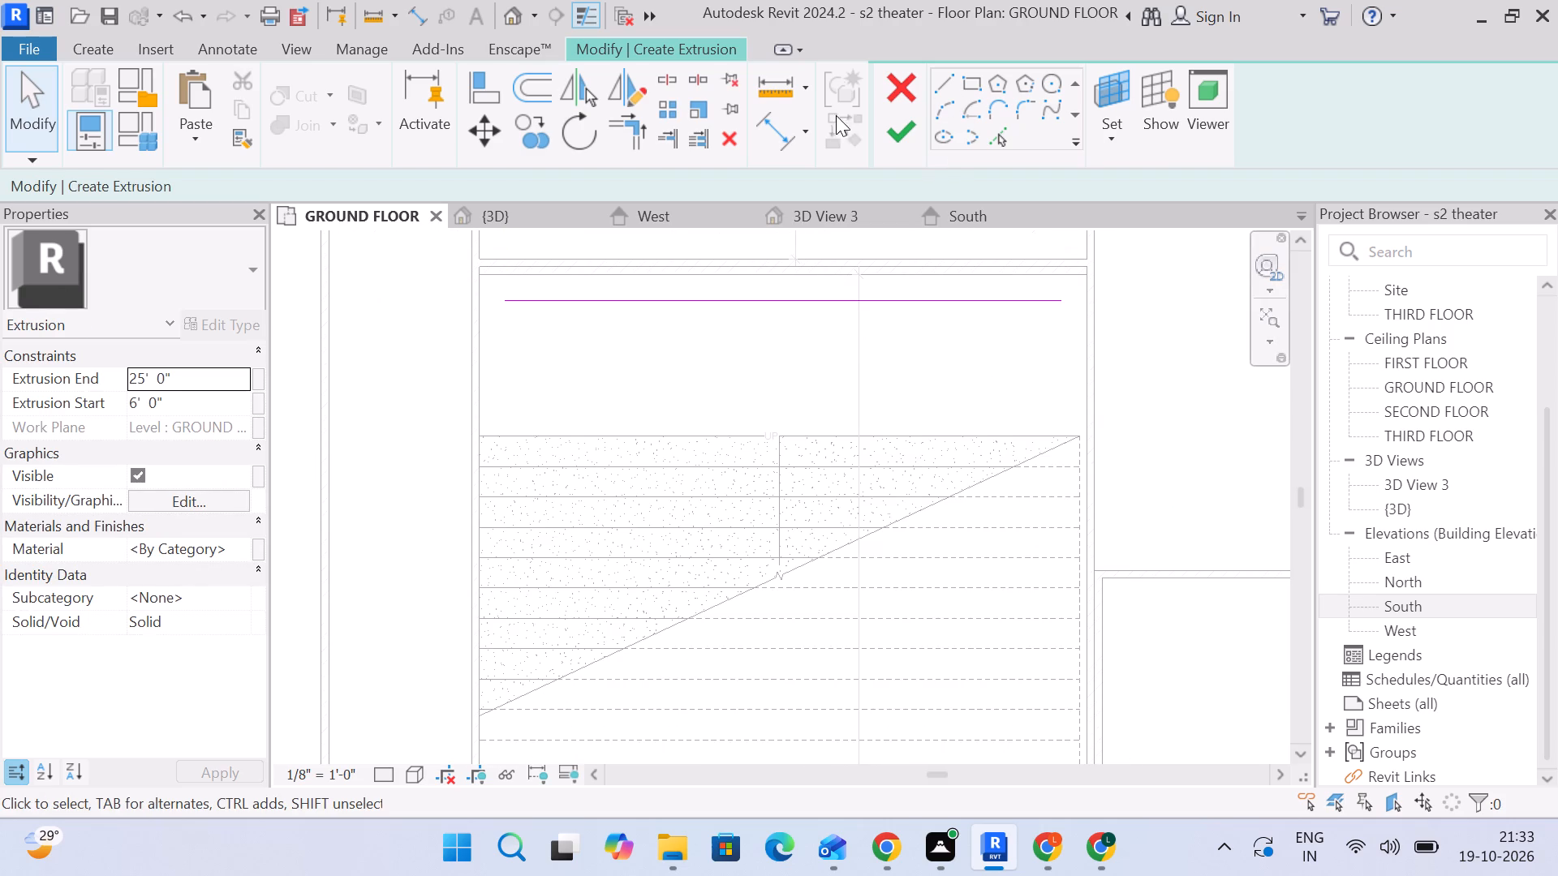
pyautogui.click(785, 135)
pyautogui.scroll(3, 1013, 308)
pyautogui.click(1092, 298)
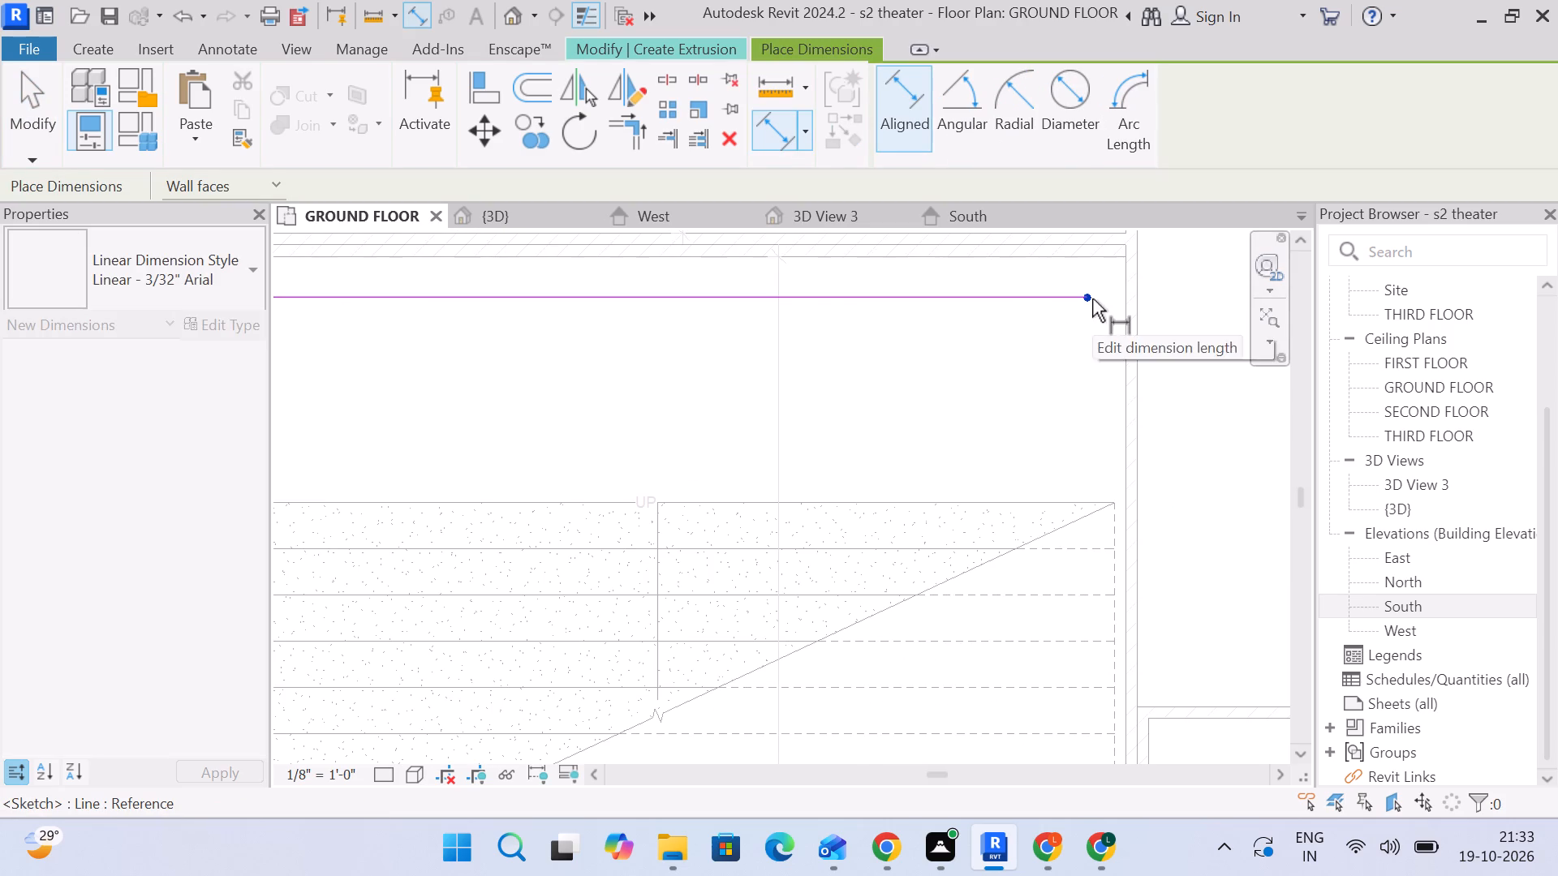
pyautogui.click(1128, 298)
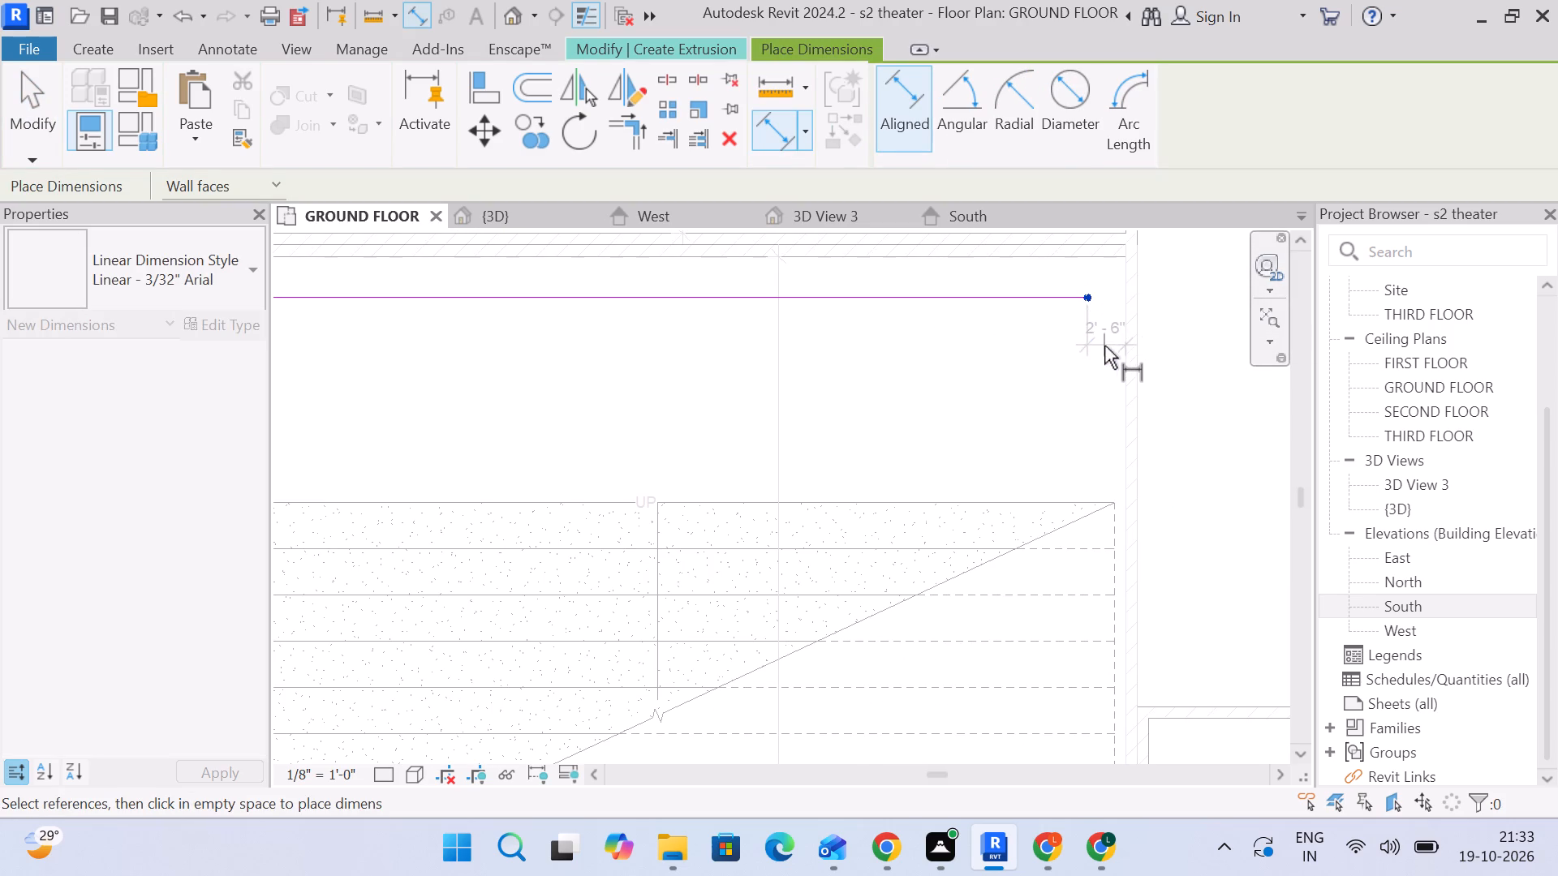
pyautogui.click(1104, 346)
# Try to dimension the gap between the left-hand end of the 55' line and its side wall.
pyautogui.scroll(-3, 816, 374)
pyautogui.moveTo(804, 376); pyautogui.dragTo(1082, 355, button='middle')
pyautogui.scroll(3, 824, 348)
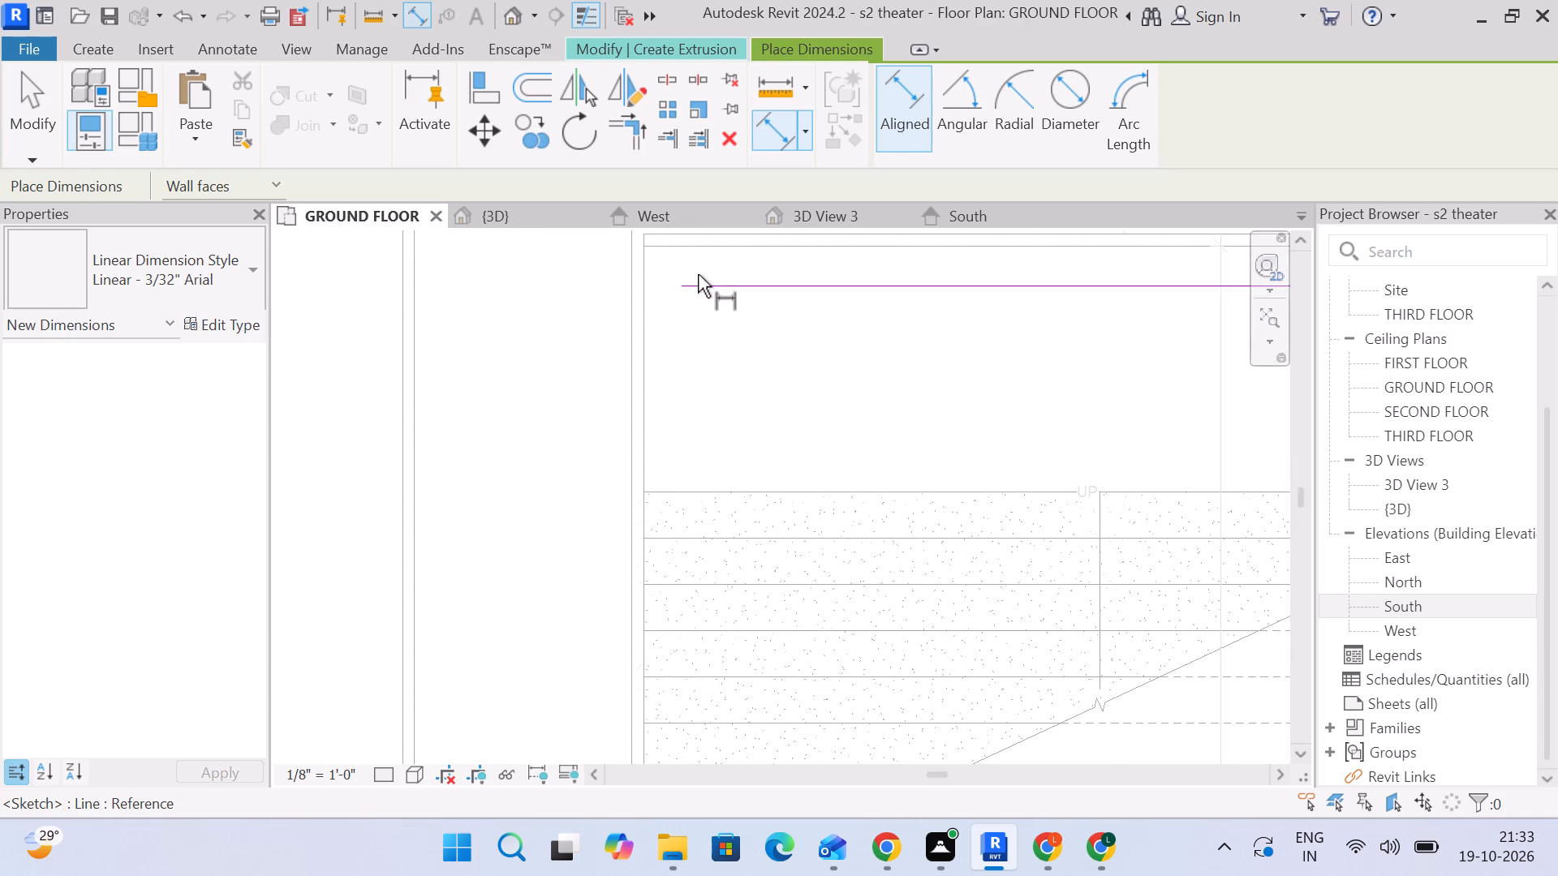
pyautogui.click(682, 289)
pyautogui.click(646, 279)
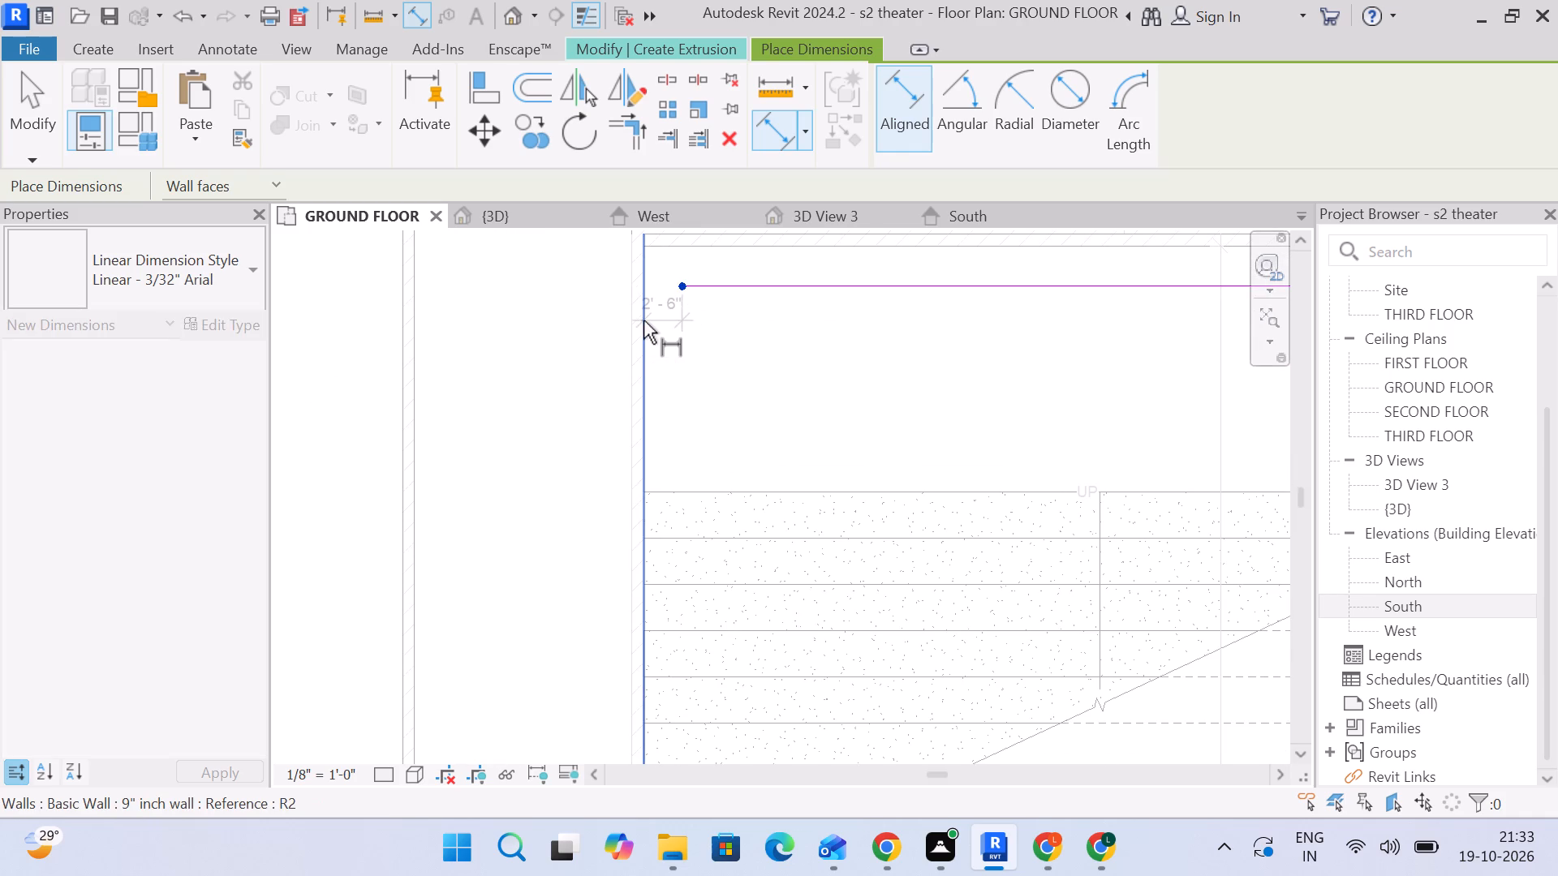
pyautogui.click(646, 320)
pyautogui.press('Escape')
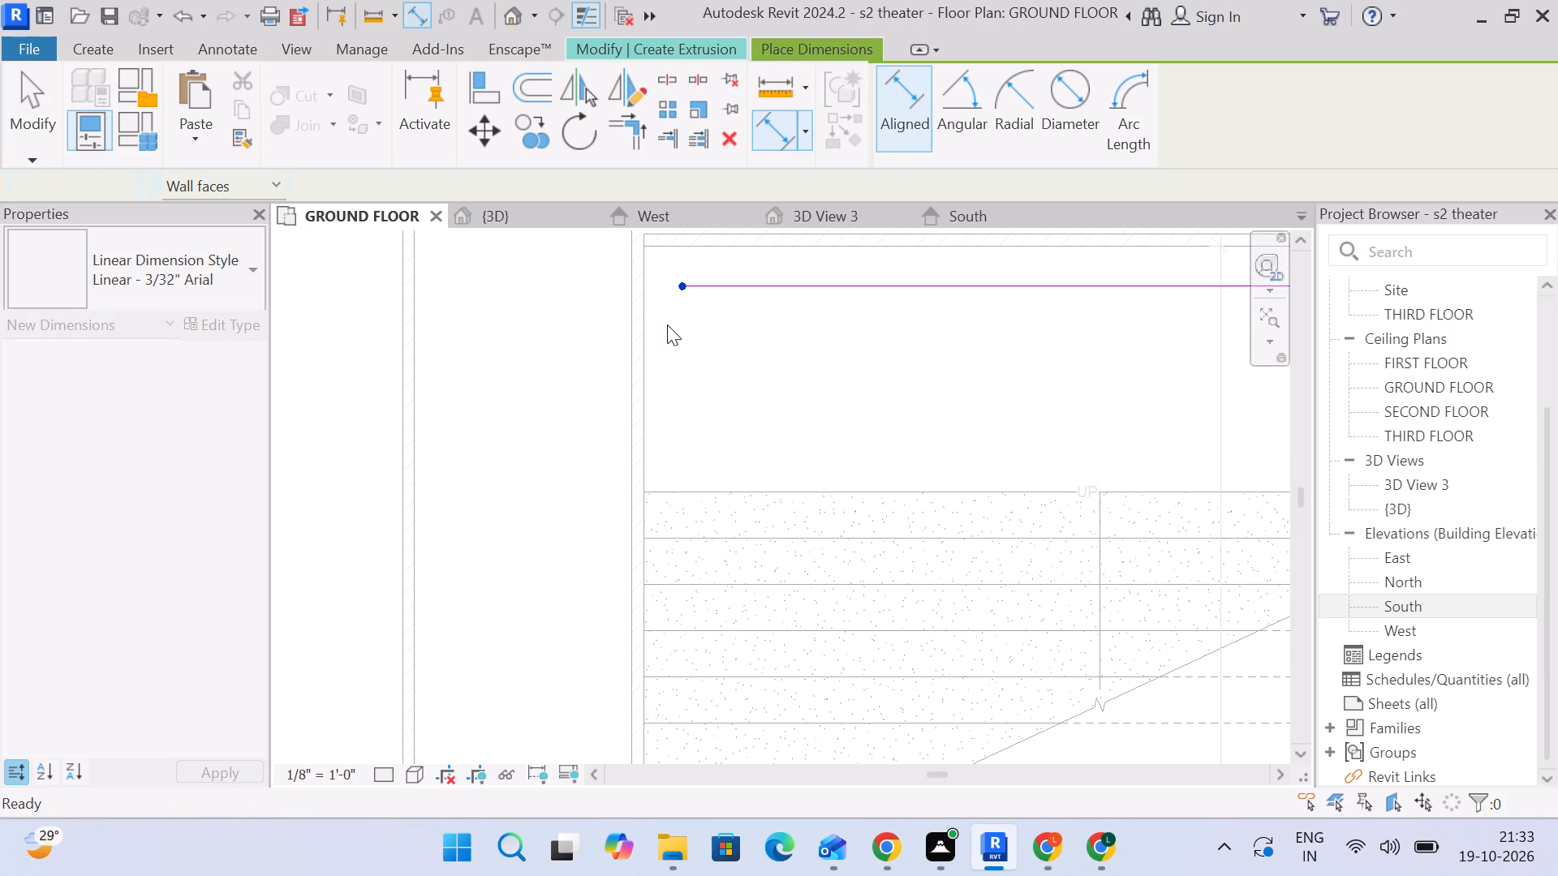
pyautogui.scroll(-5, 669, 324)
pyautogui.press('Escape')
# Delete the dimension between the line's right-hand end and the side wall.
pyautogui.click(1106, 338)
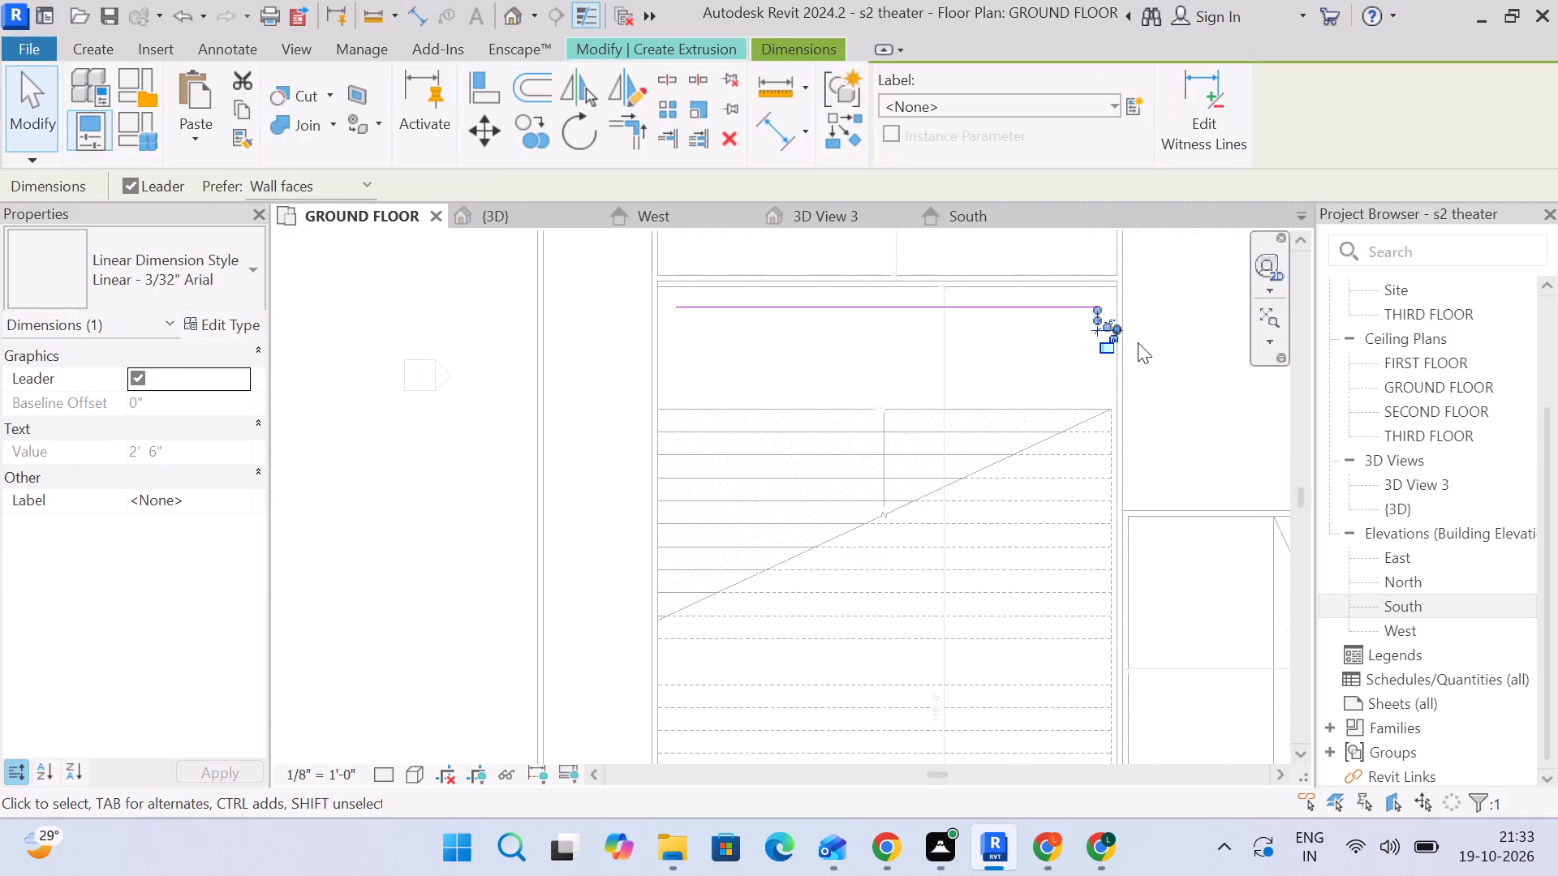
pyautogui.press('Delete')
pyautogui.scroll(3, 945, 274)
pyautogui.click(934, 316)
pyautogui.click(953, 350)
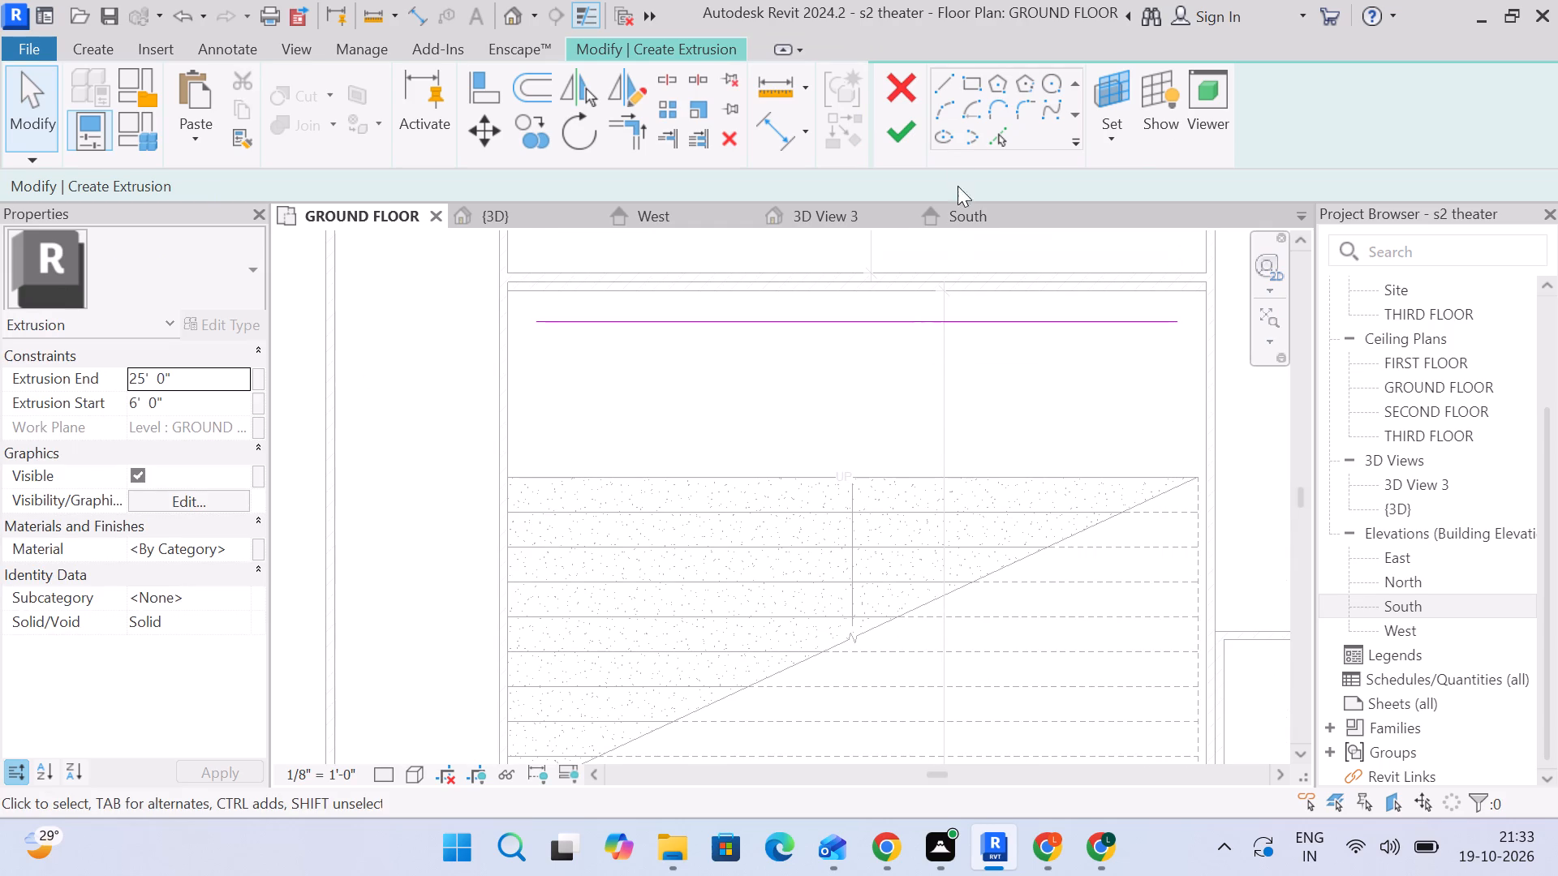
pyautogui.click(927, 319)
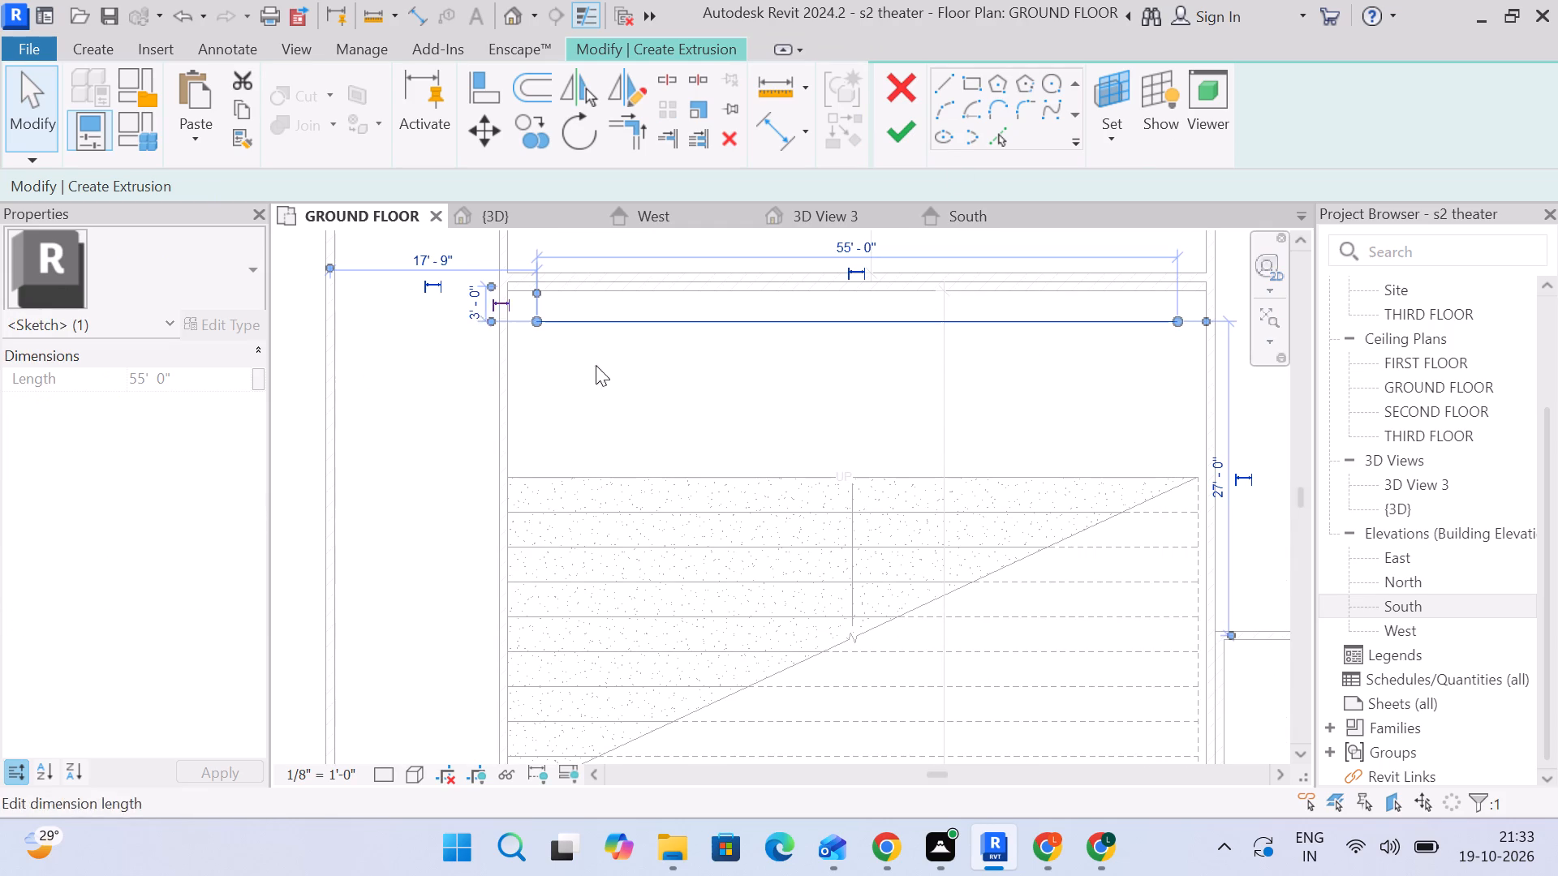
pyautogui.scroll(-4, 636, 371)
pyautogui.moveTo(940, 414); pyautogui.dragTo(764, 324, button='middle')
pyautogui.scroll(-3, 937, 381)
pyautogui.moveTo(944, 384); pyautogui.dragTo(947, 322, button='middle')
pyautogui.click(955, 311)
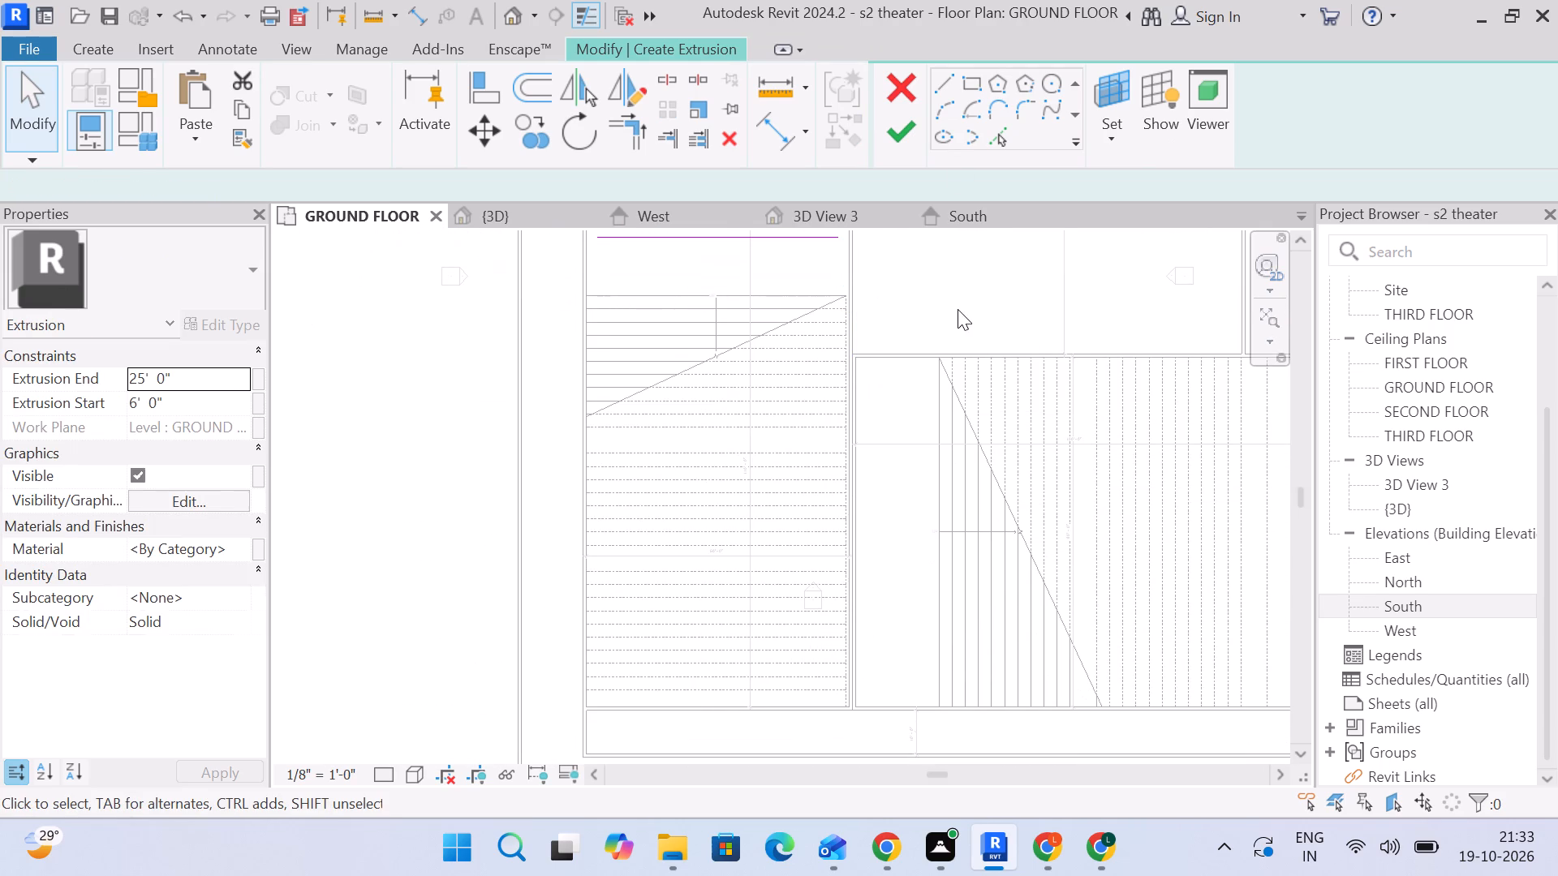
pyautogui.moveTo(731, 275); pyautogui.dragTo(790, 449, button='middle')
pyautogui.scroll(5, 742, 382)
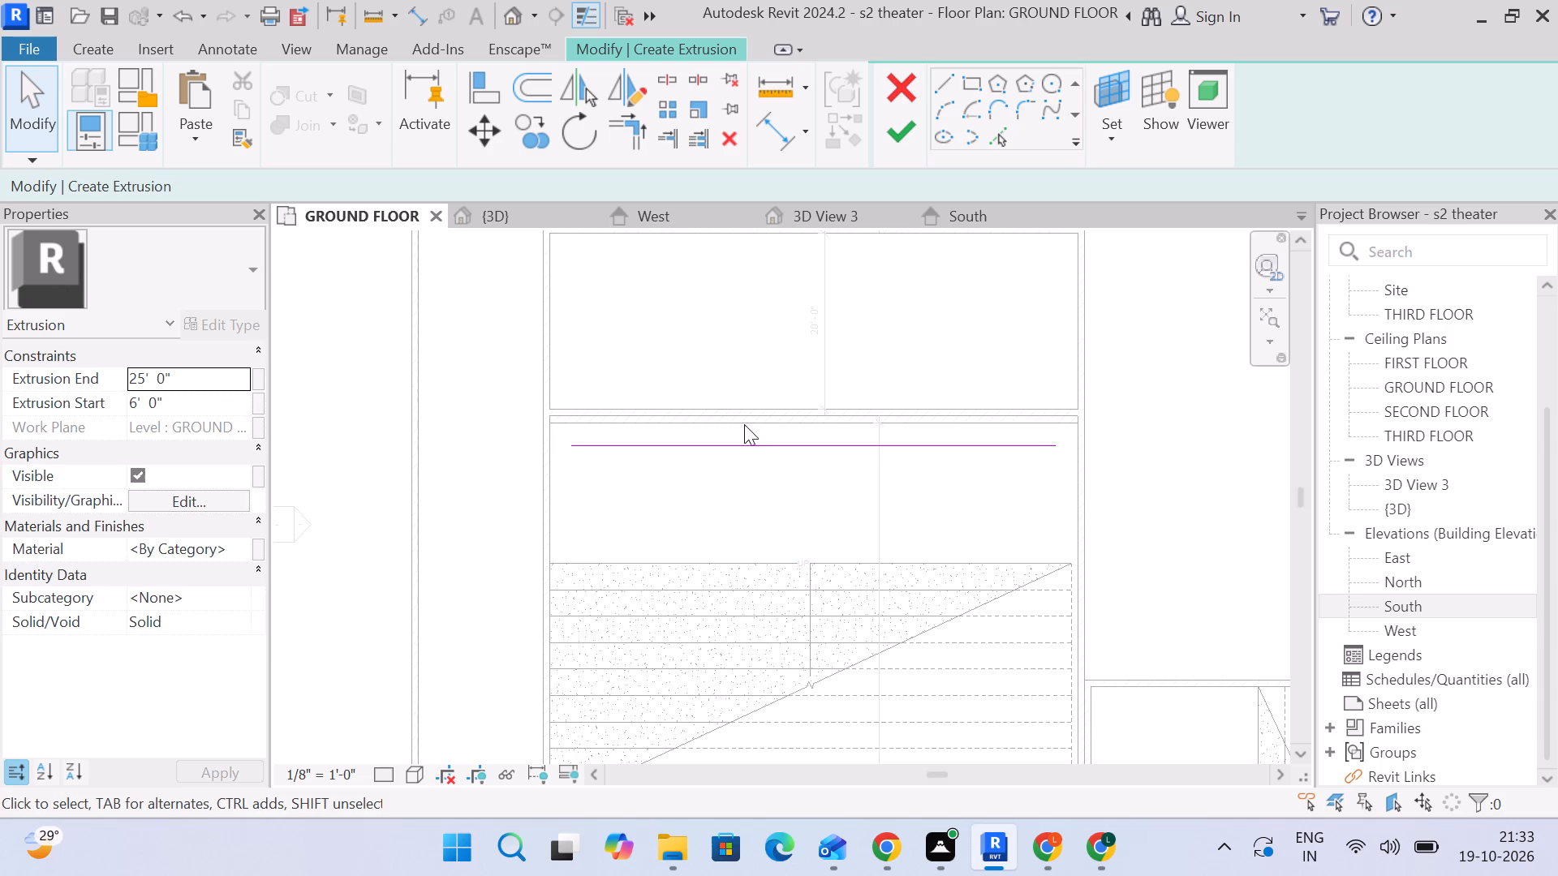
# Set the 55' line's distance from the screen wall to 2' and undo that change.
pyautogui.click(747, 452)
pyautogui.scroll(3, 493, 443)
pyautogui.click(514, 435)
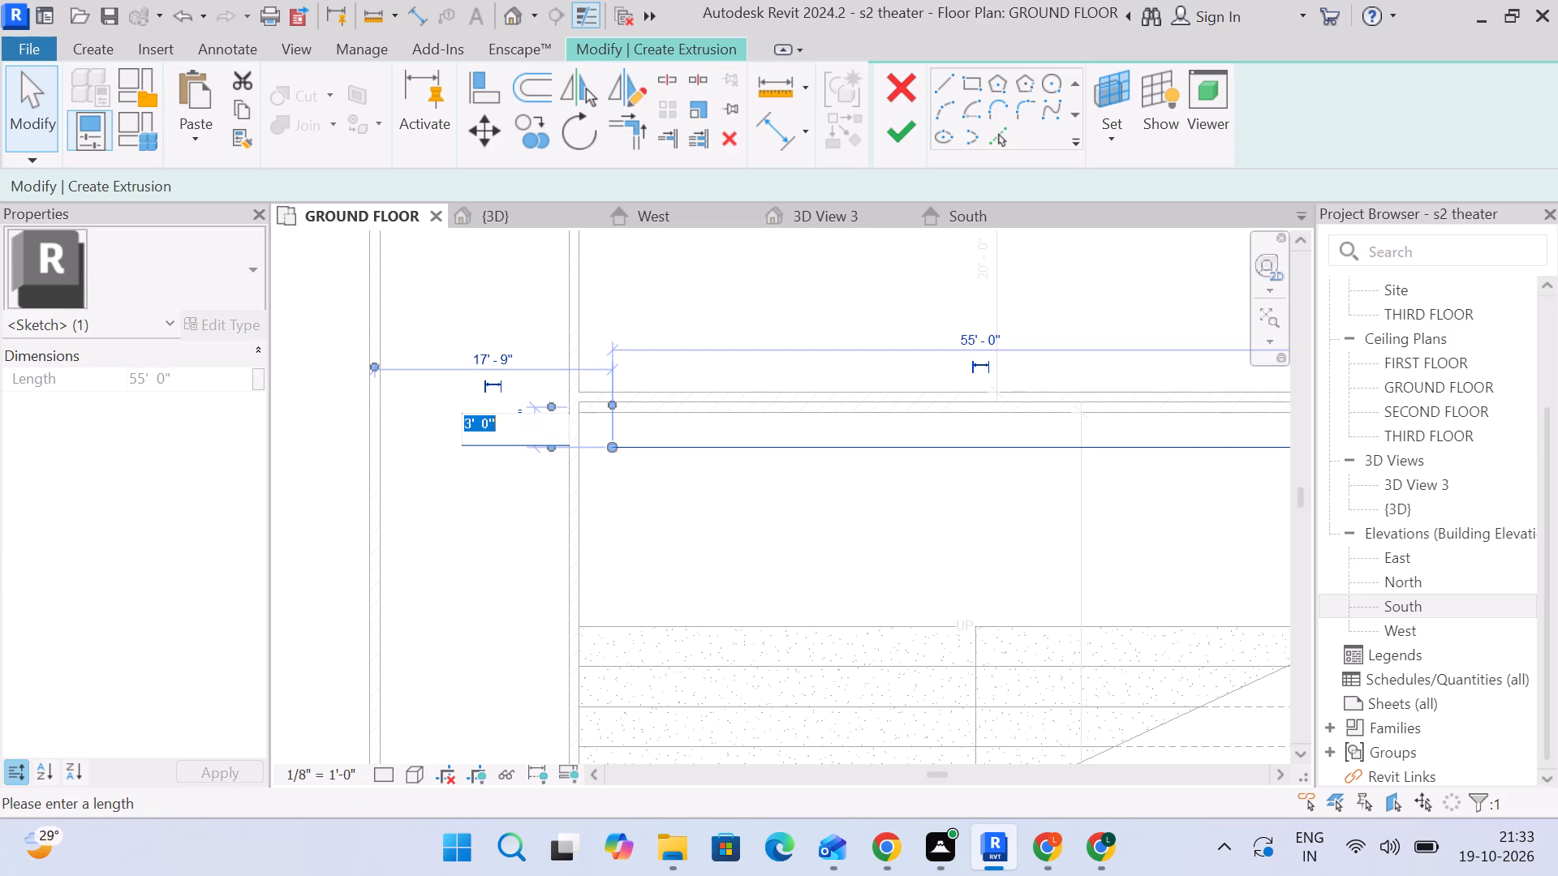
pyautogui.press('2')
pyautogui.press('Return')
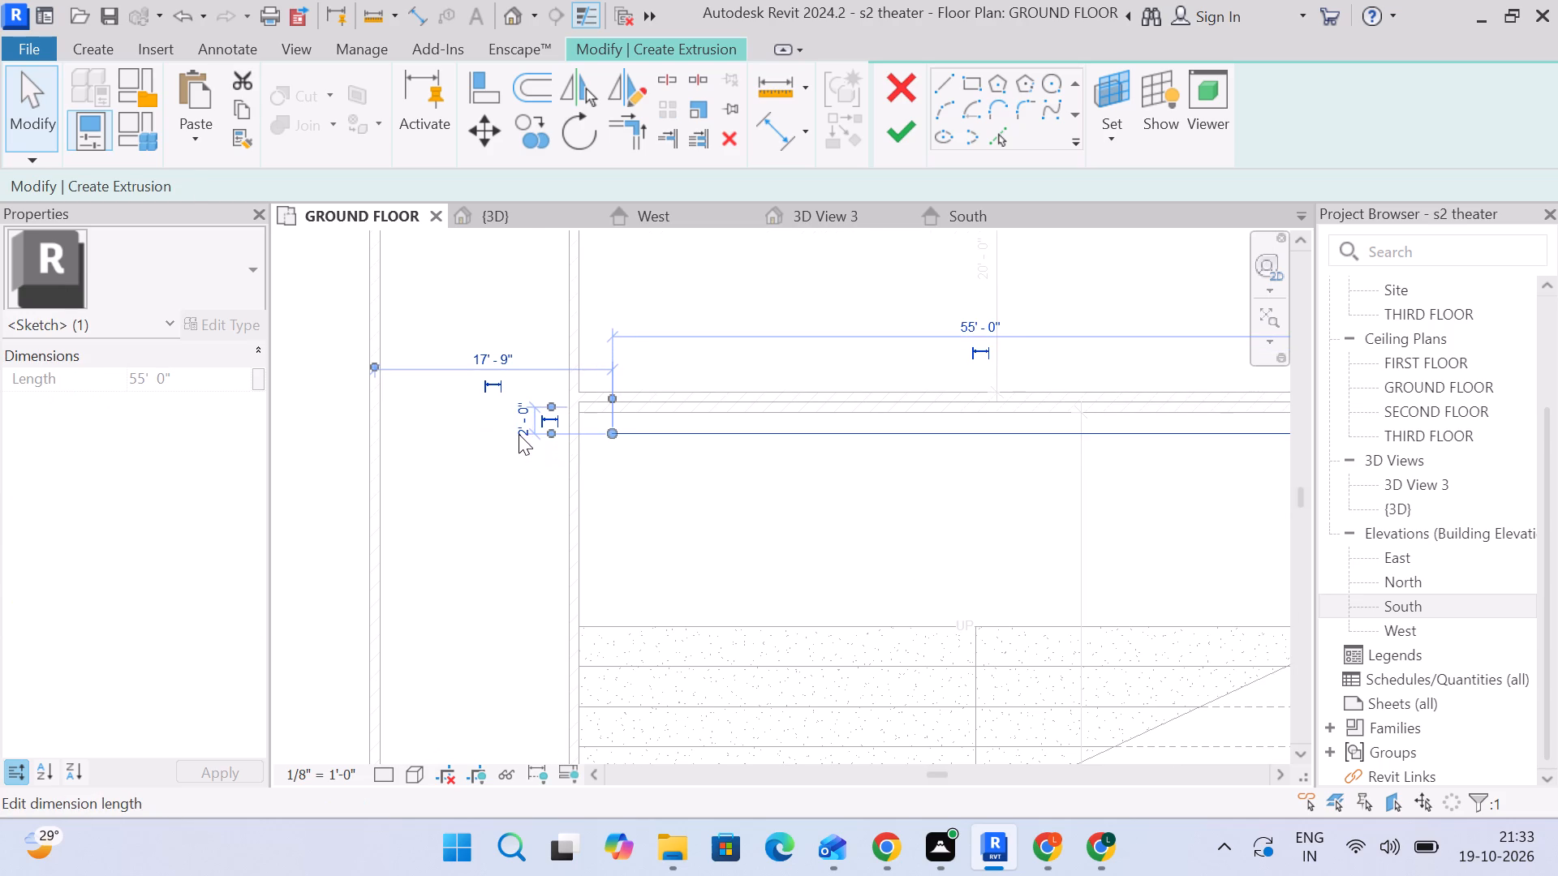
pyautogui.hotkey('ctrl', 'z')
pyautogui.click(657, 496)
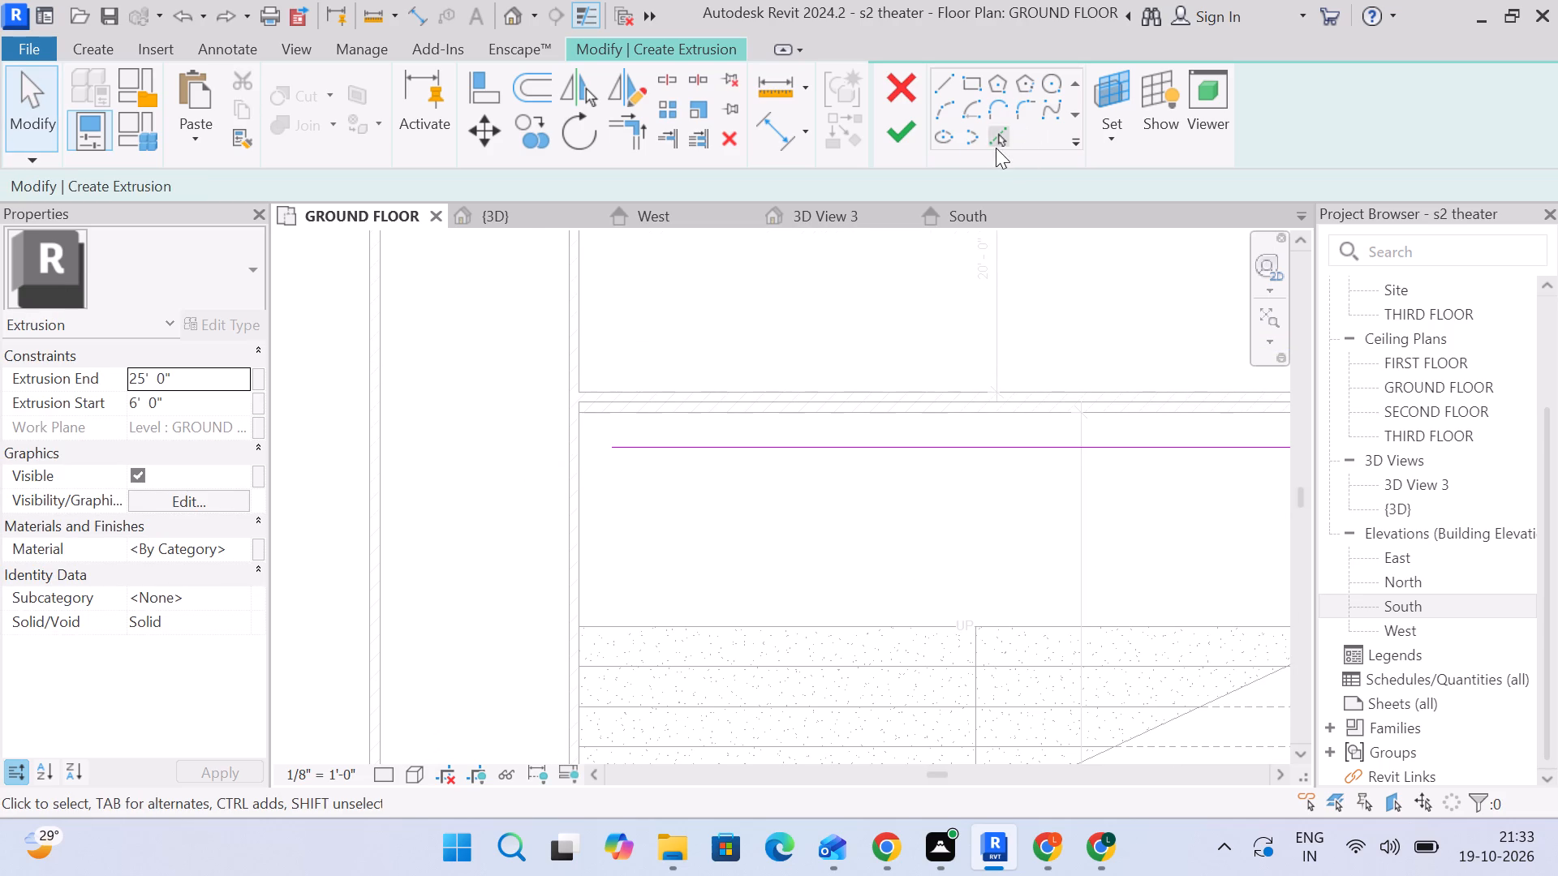
# Draw a three-point arc of about 400' radius between the 55' line's ends, bowing toward the screen wall.
pyautogui.click(944, 116)
pyautogui.click(604, 446)
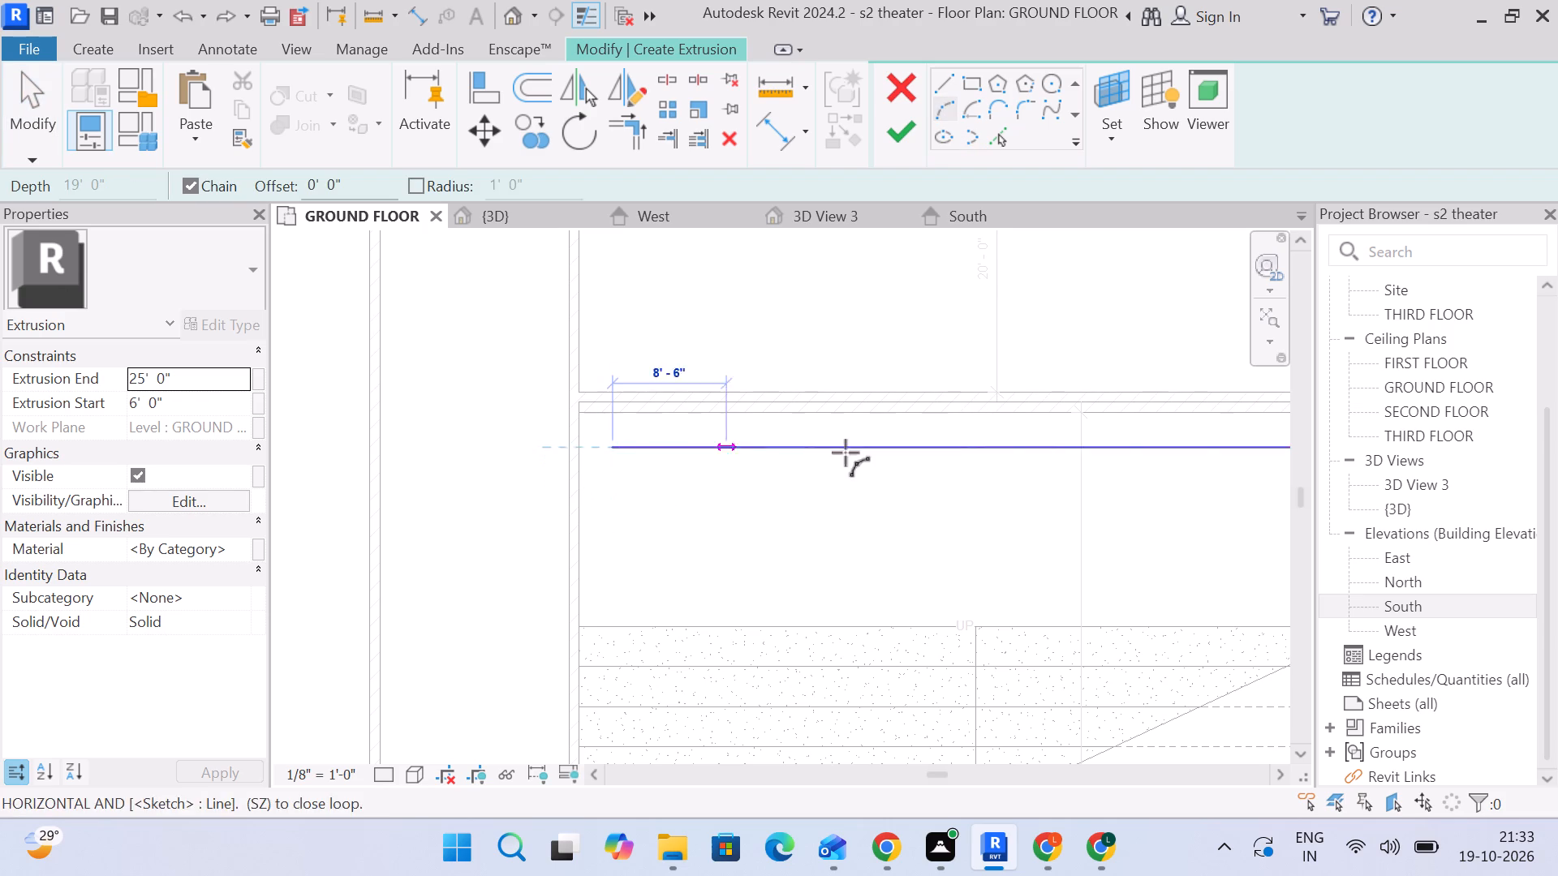
pyautogui.moveTo(996, 449); pyautogui.dragTo(616, 392, button='middle')
pyautogui.click(967, 392)
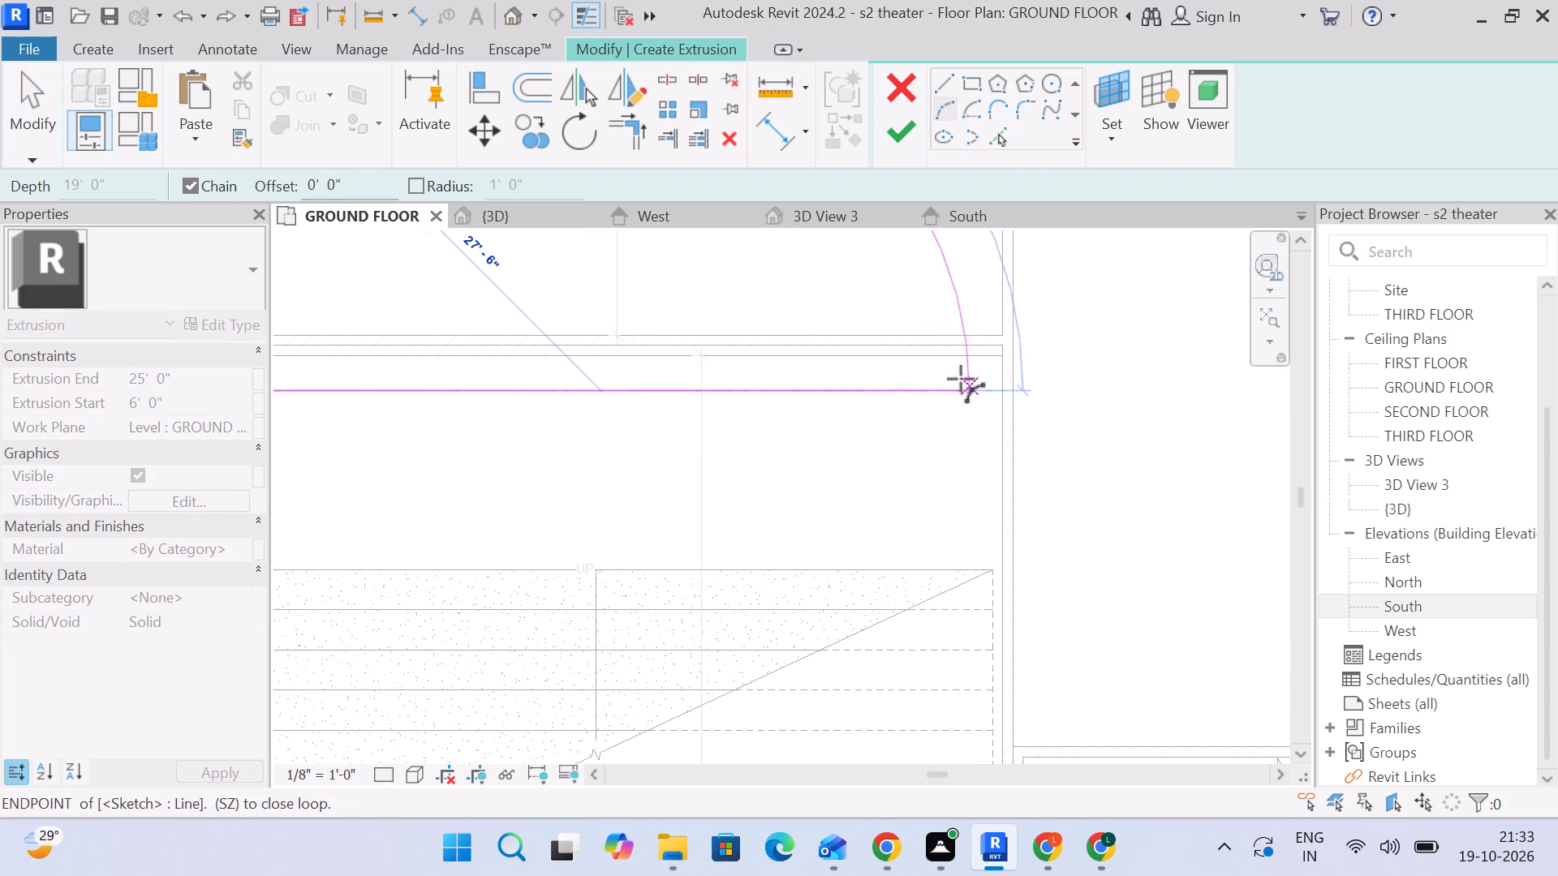
pyautogui.moveTo(561, 369); pyautogui.dragTo(655, 363, button='middle')
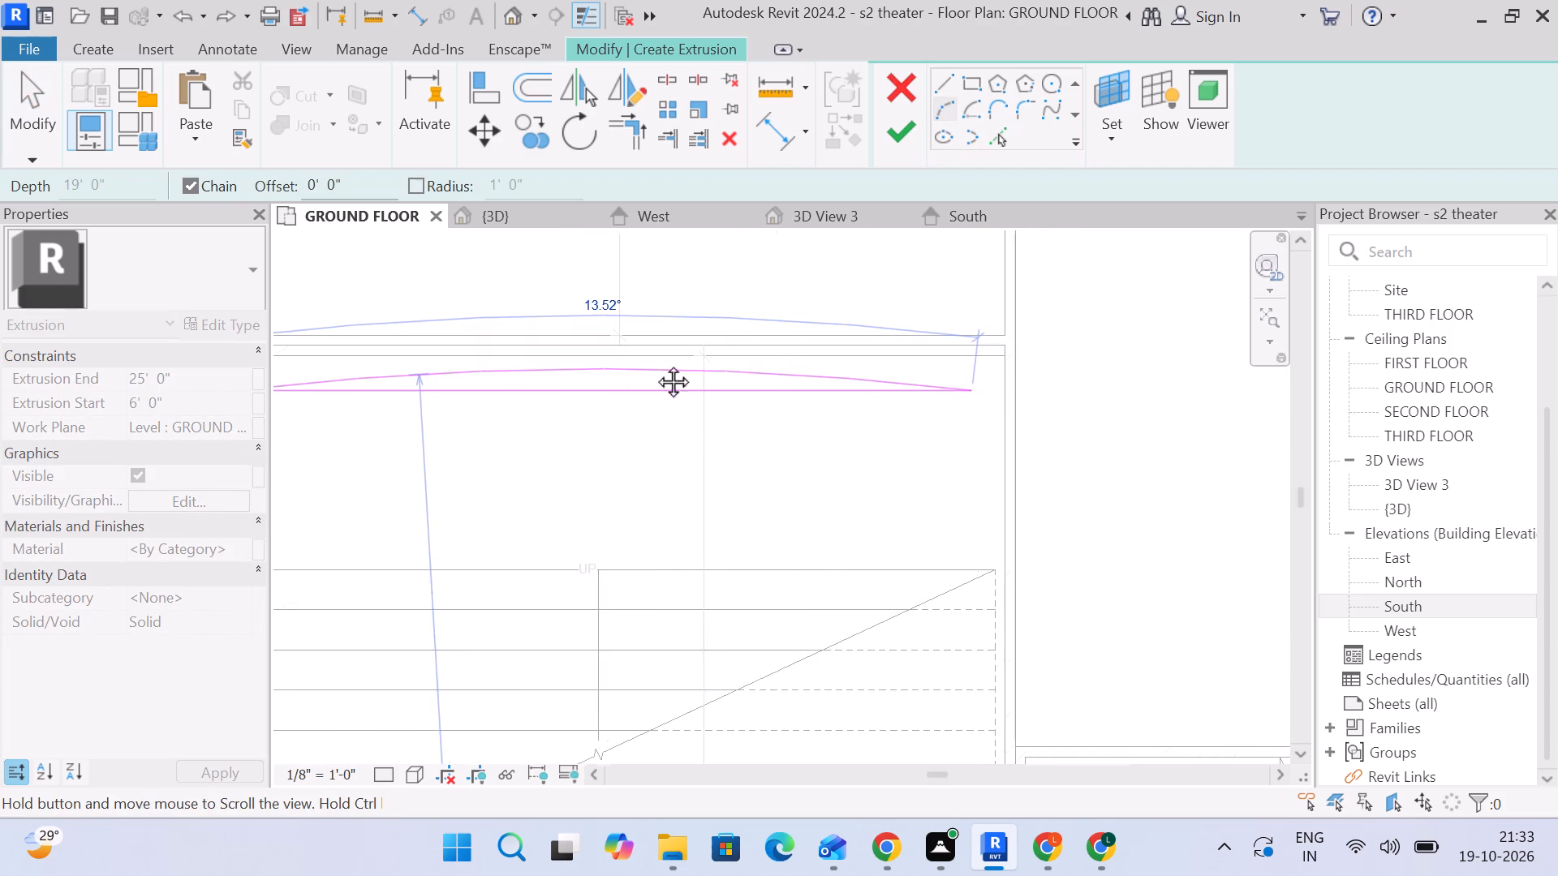
pyautogui.moveTo(655, 363); pyautogui.dragTo(925, 353, button='middle')
pyautogui.scroll(-1, 949, 363)
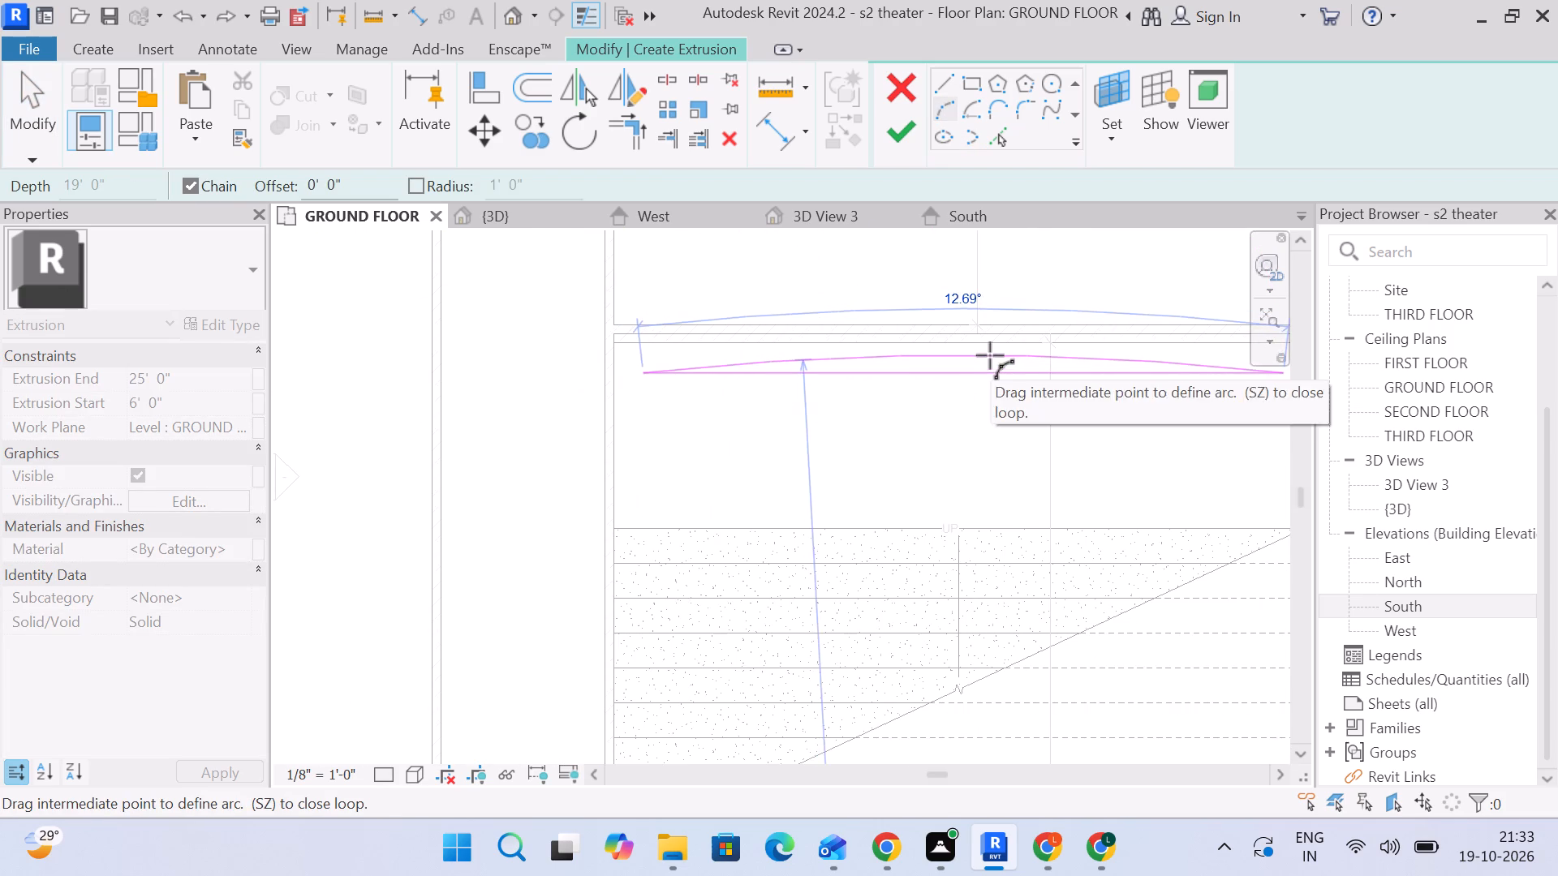
pyautogui.moveTo(990, 355); pyautogui.dragTo(777, 299, button='middle')
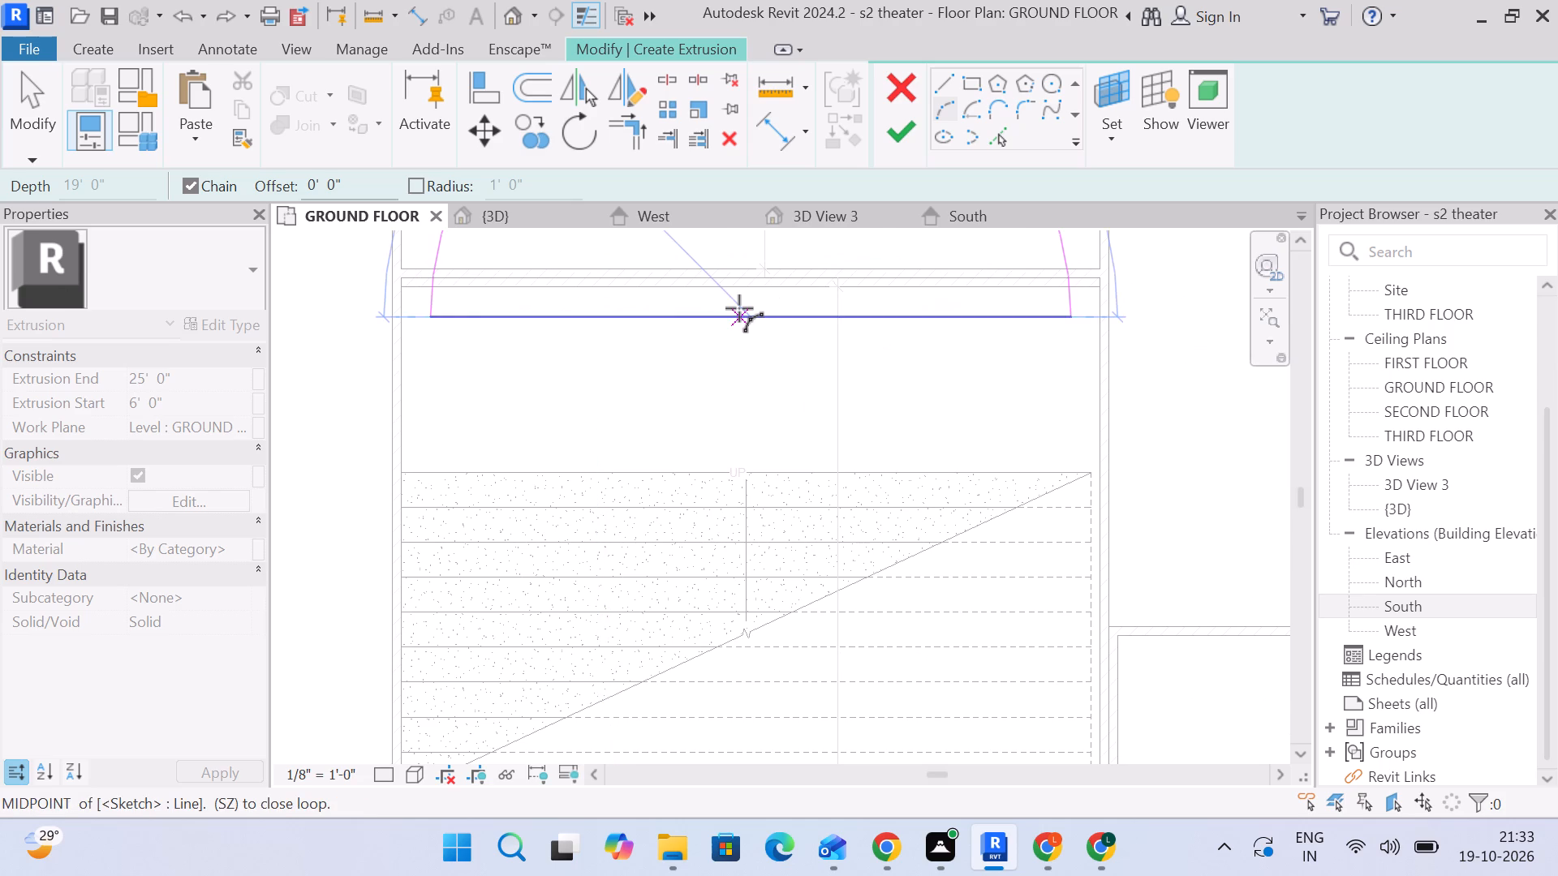
pyautogui.scroll(4, 739, 308)
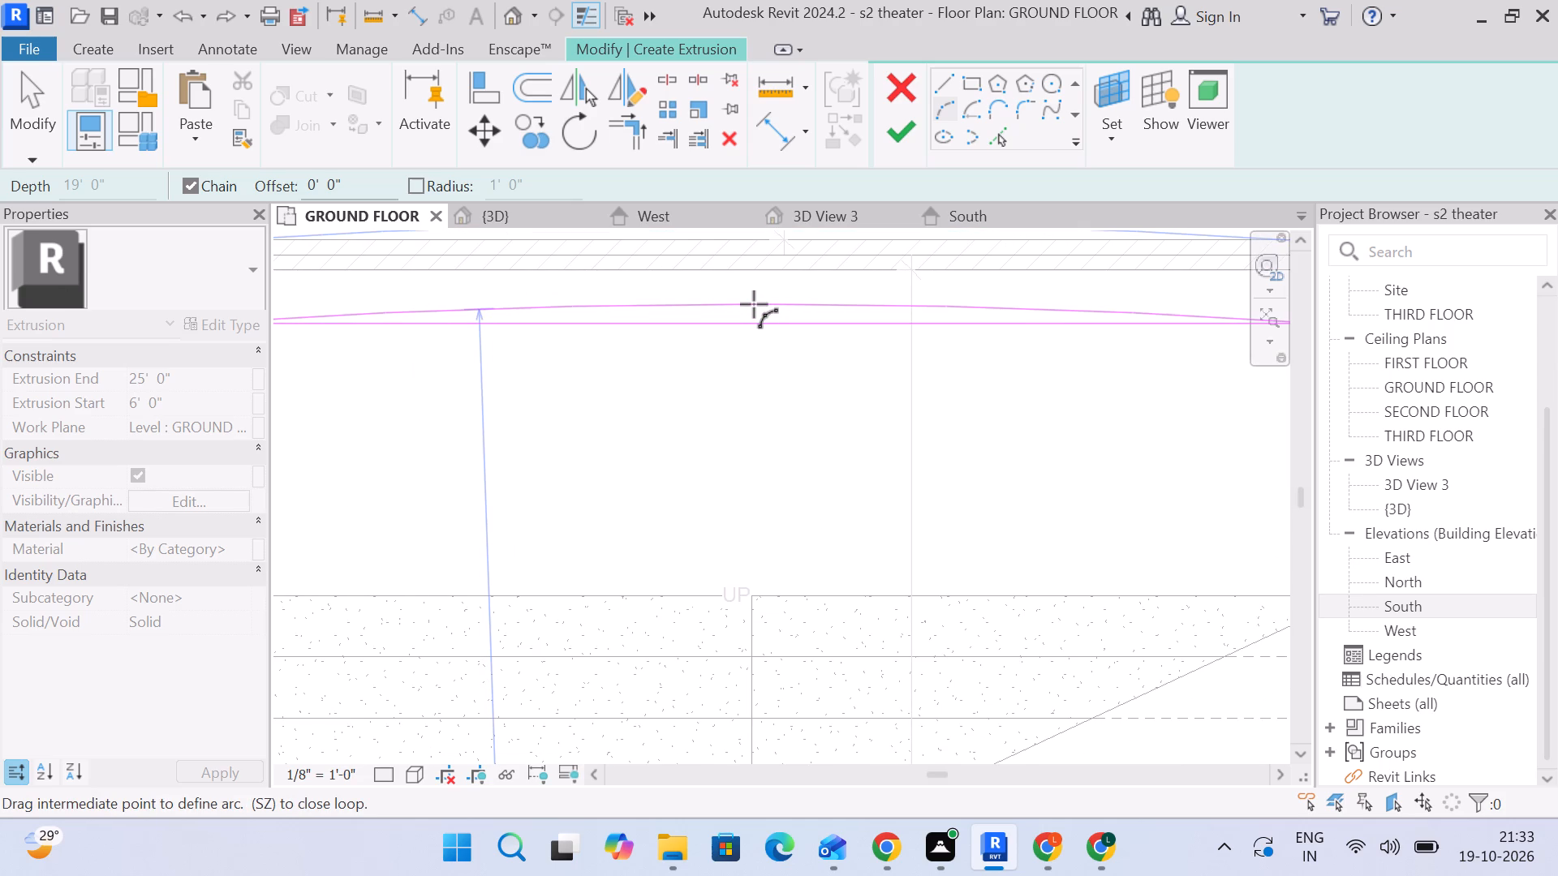
pyautogui.click(754, 304)
pyautogui.scroll(-5, 755, 303)
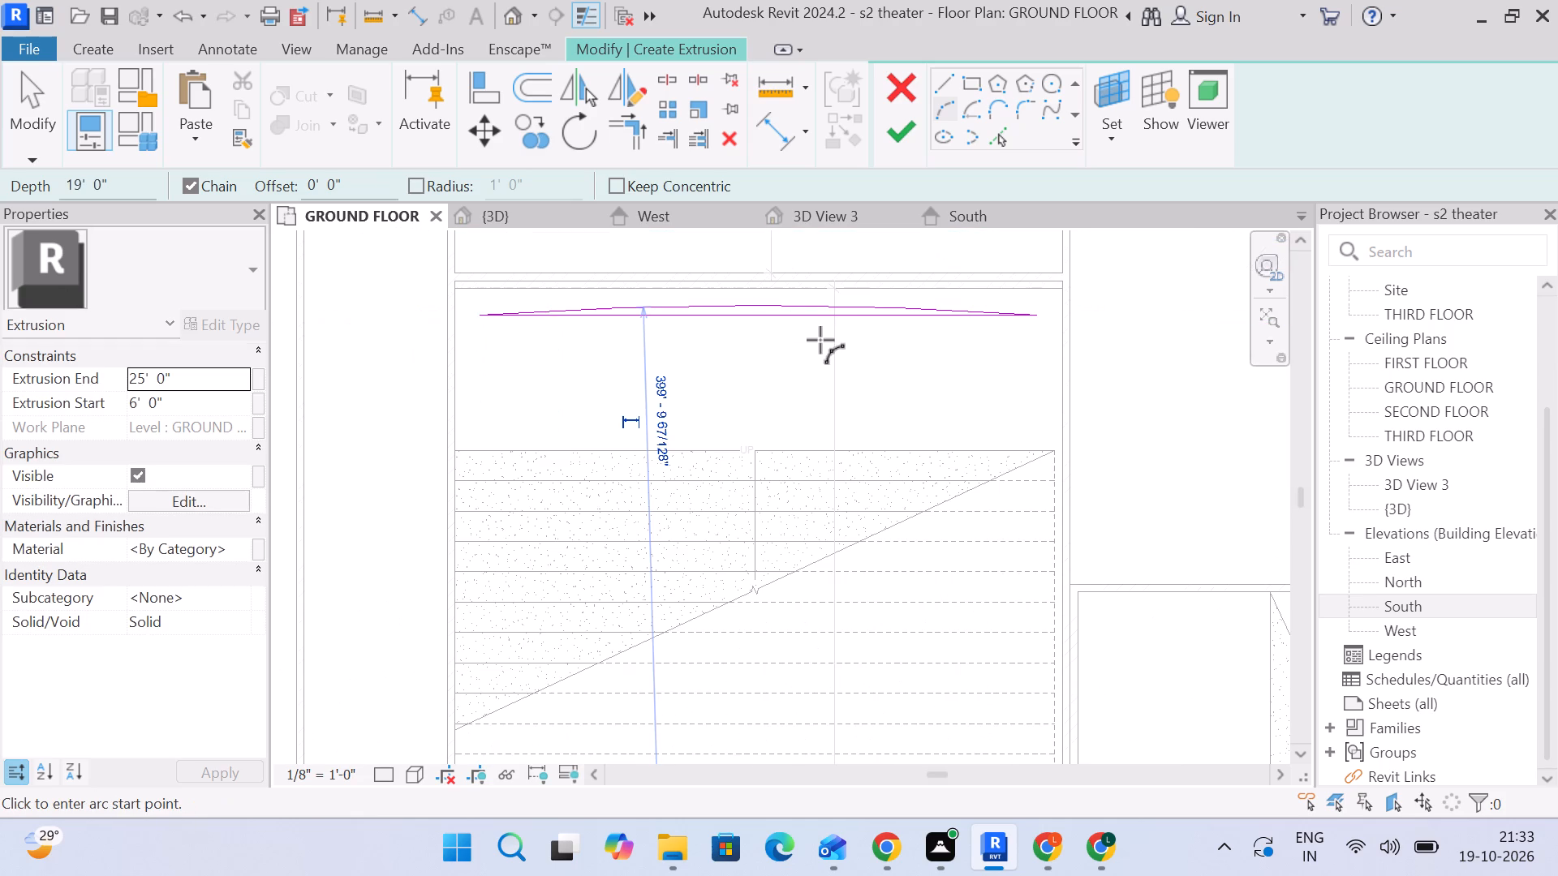
pyautogui.press('Escape')
pyautogui.press('Escape')
# Delete the straight 55' line beneath the new arc.
pyautogui.click(827, 321)
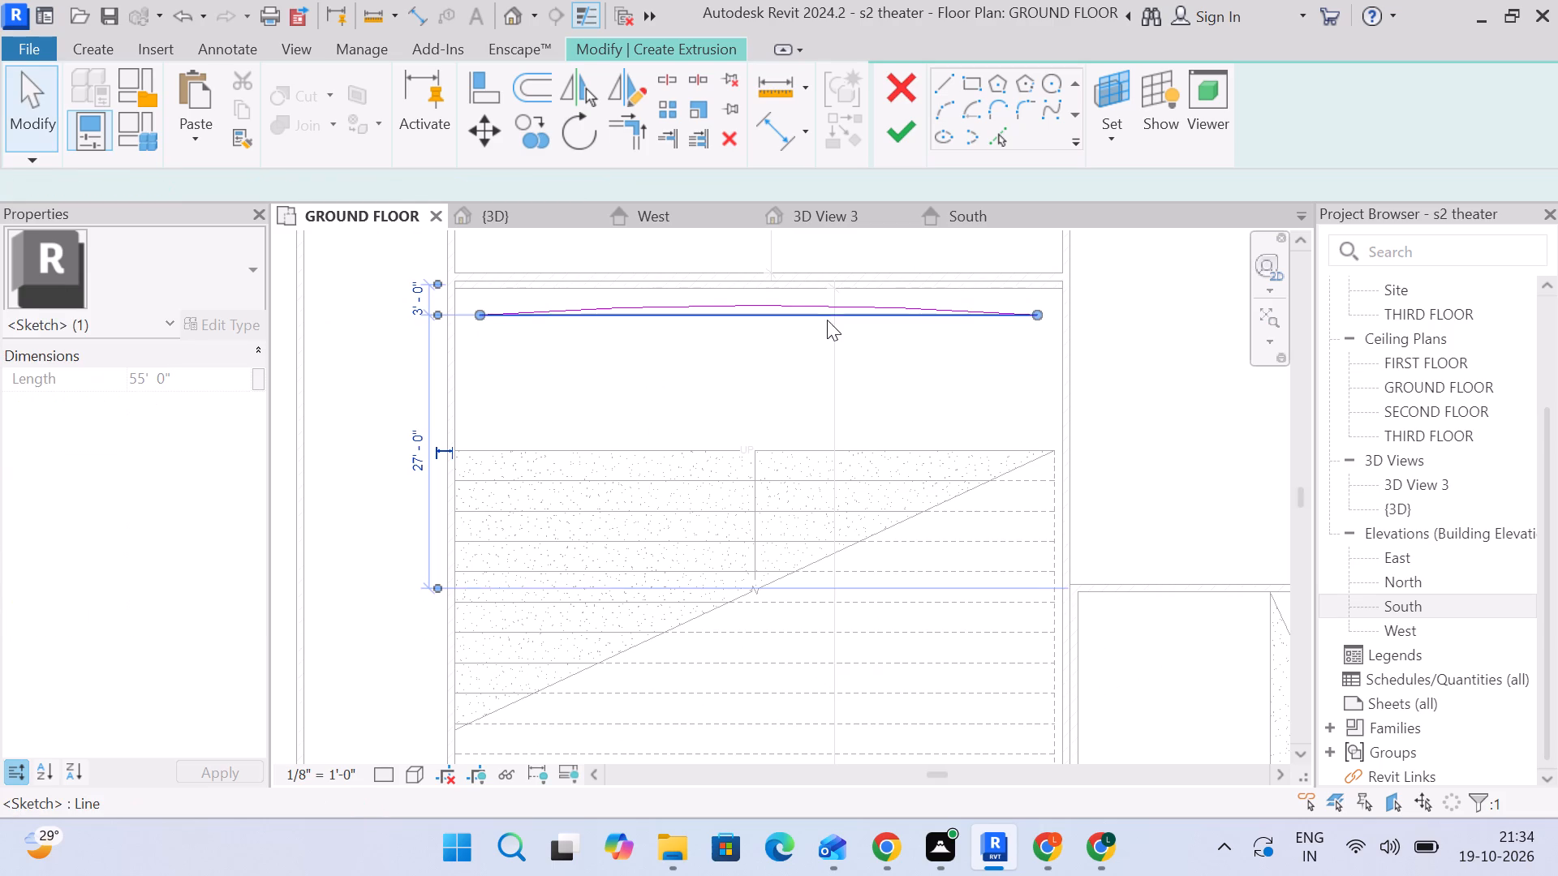
pyautogui.press('Delete')
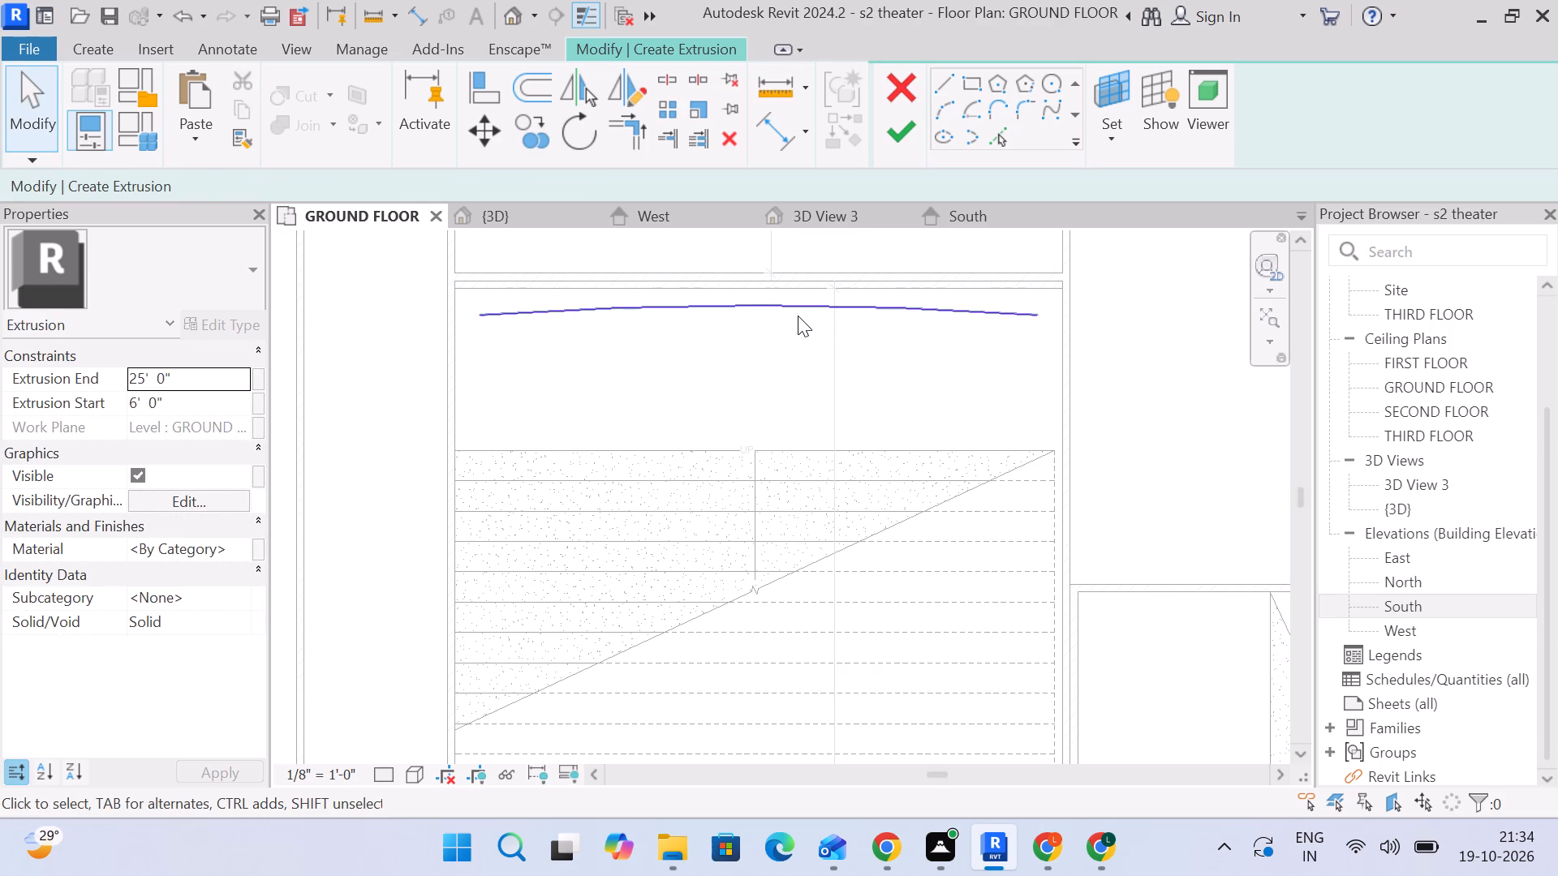
# Add a parallel copy of the arc offset 1' toward the screen wall.
pyautogui.click(798, 316)
pyautogui.click(995, 135)
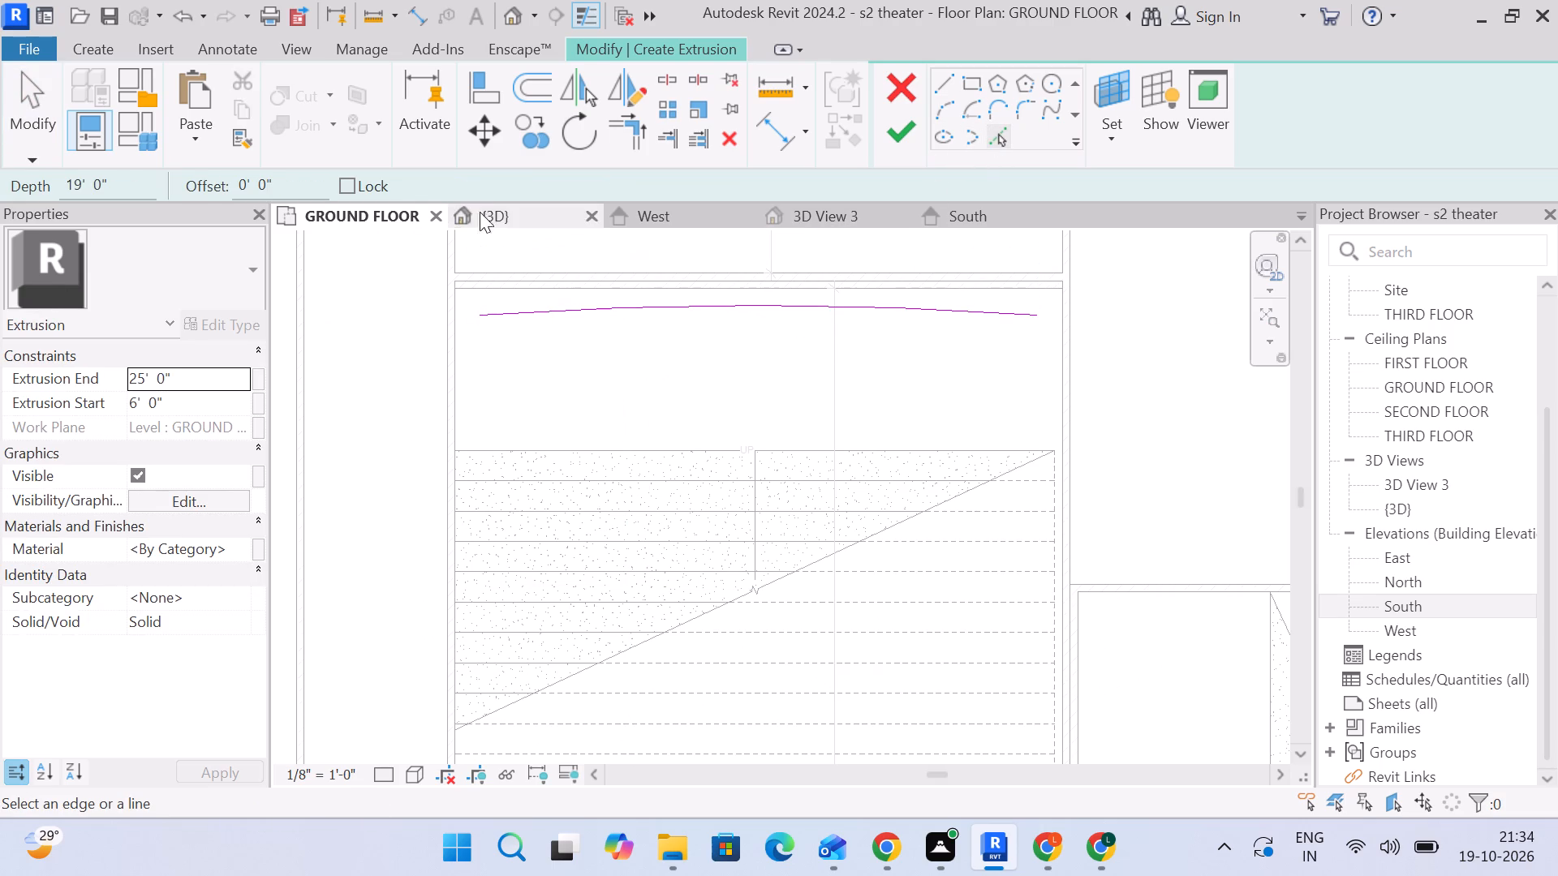
pyautogui.moveTo(303, 170); pyautogui.dragTo(168, 187)
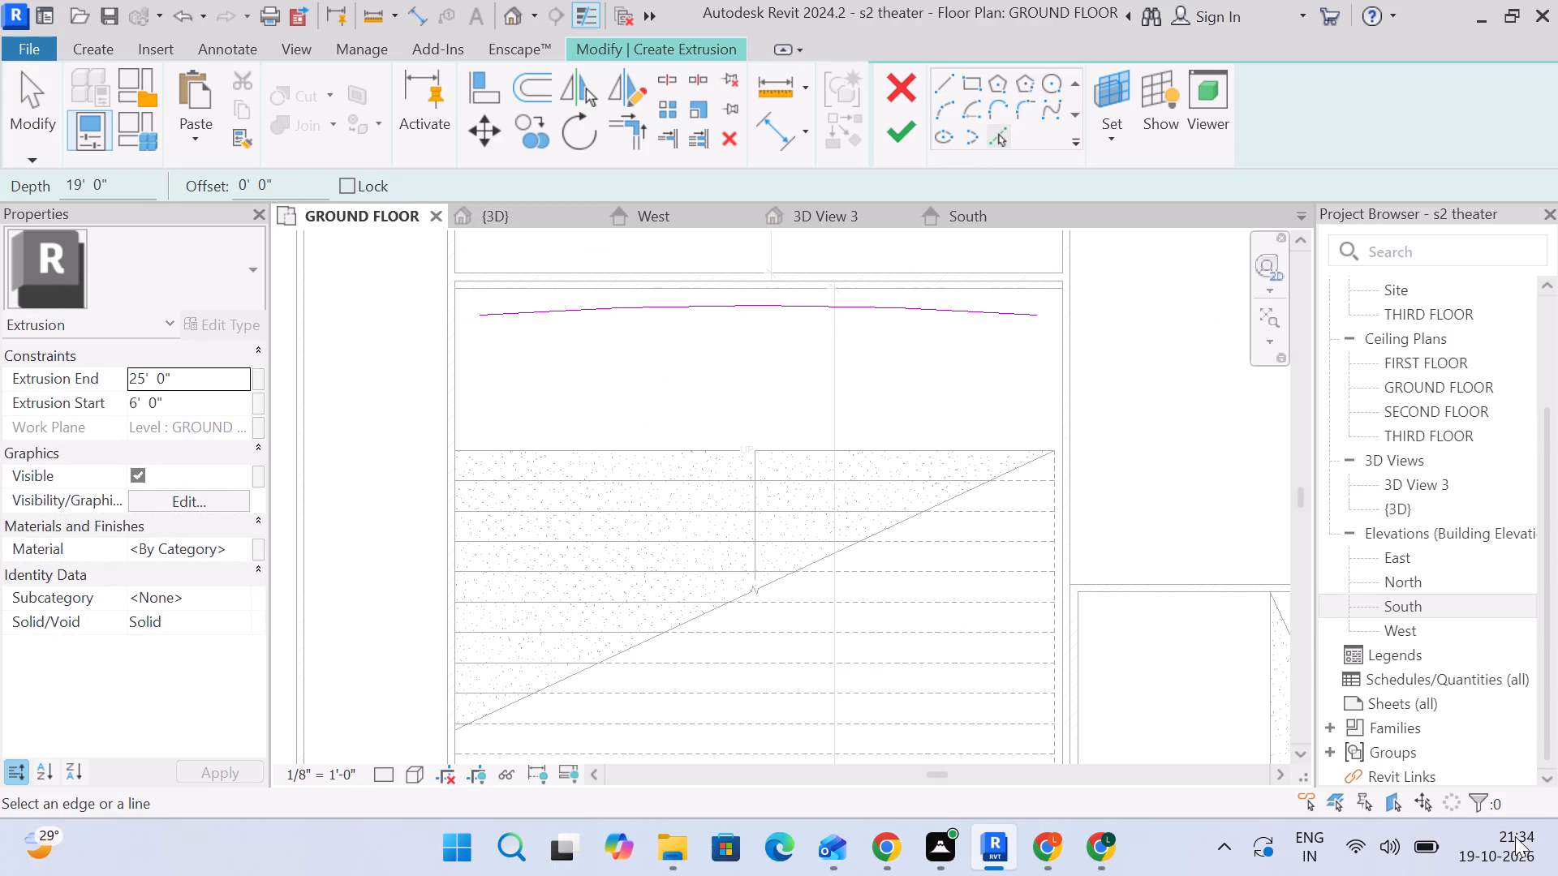
pyautogui.moveTo(303, 184); pyautogui.dragTo(212, 192)
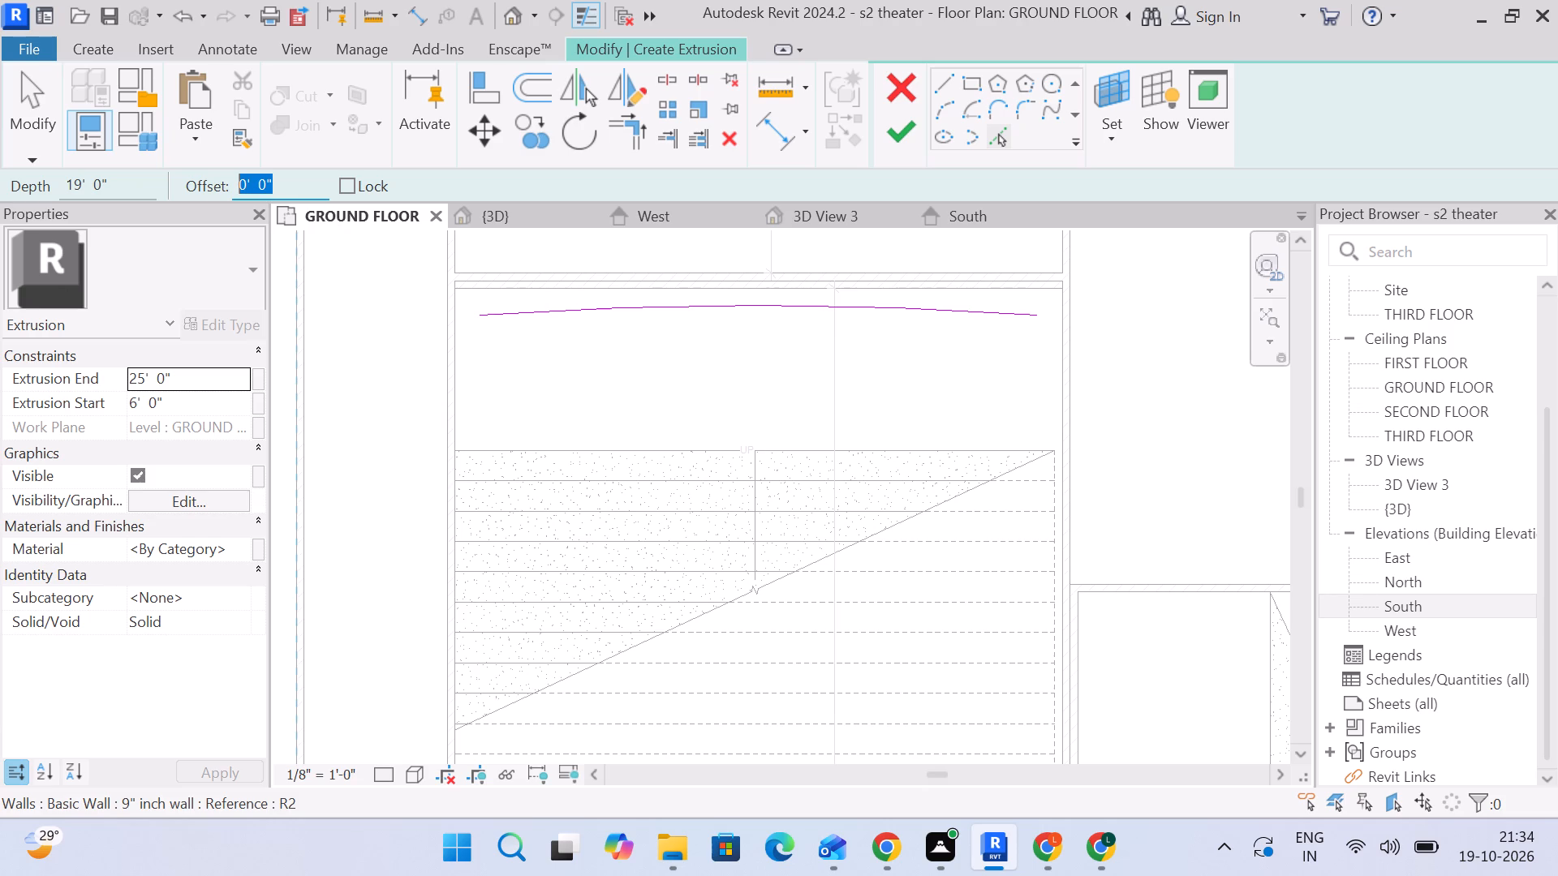
pyautogui.moveTo(212, 192); pyautogui.dragTo(208, 194)
pyautogui.press('1')
pyautogui.press('Return')
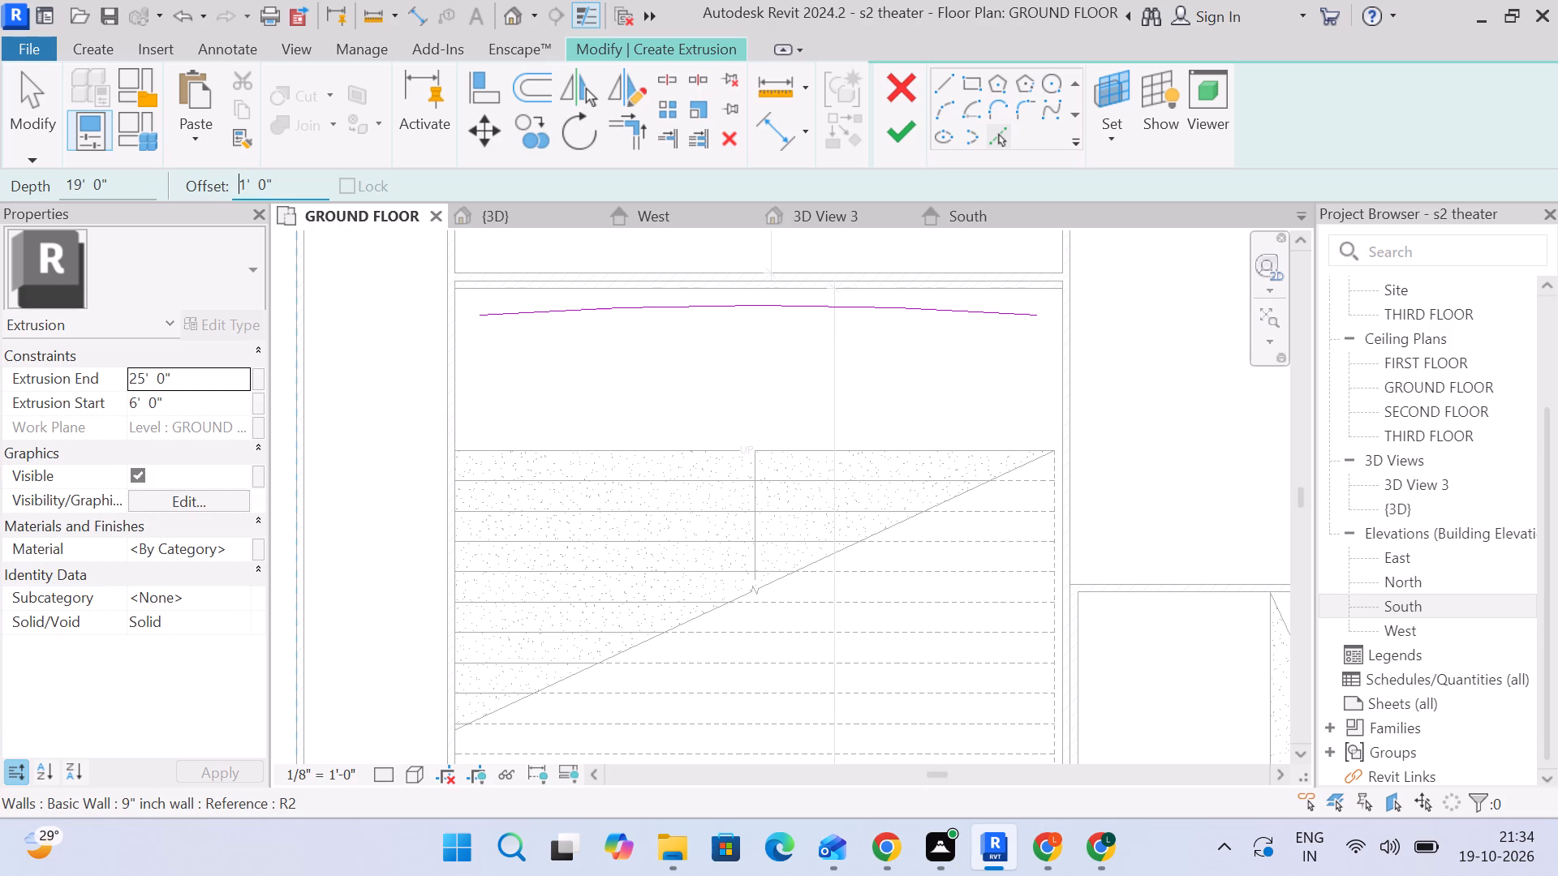
pyautogui.click(608, 305)
pyautogui.click(40, 101)
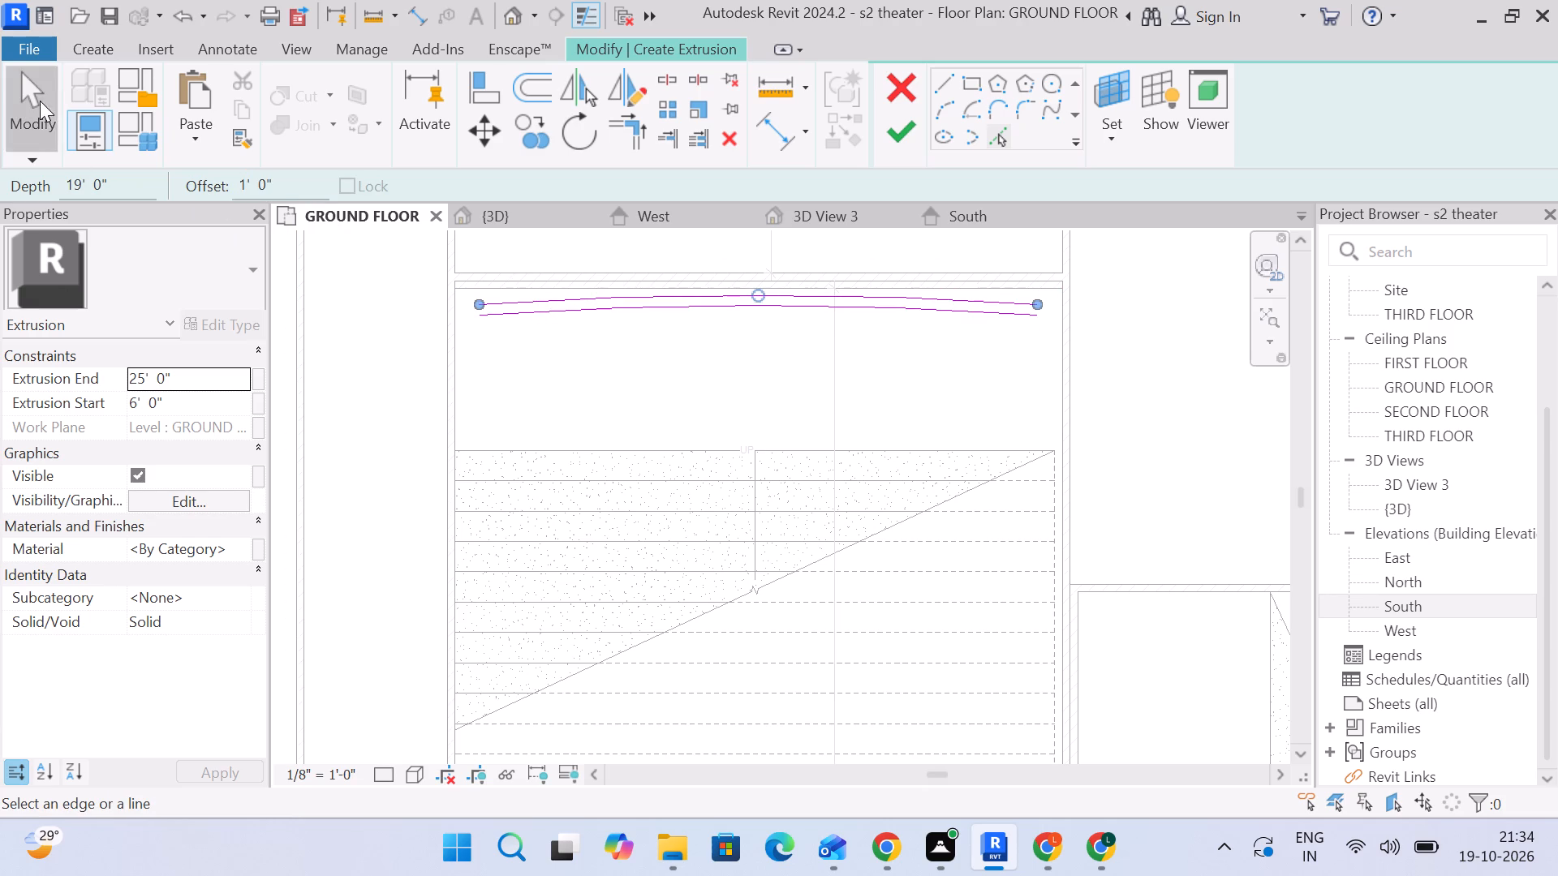
# Close the screen profile with a short straight line joining the two arcs at each end.
pyautogui.scroll(4, 543, 311)
pyautogui.moveTo(924, 414); pyautogui.dragTo(751, 427, button='middle')
pyautogui.scroll(1, 751, 427)
pyautogui.scroll(-3, 751, 420)
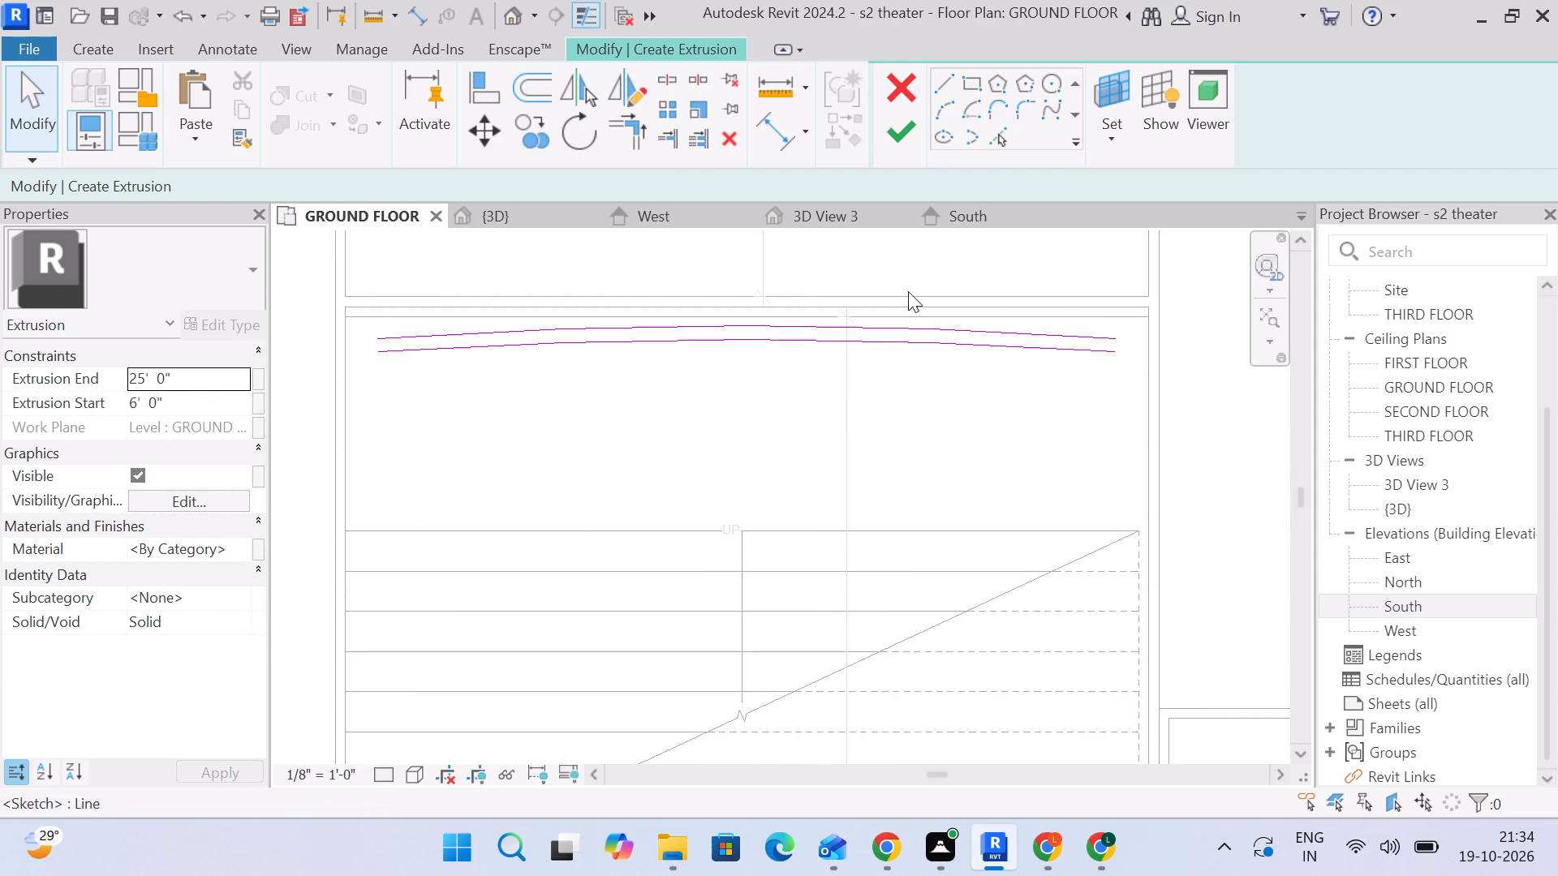
pyautogui.click(947, 84)
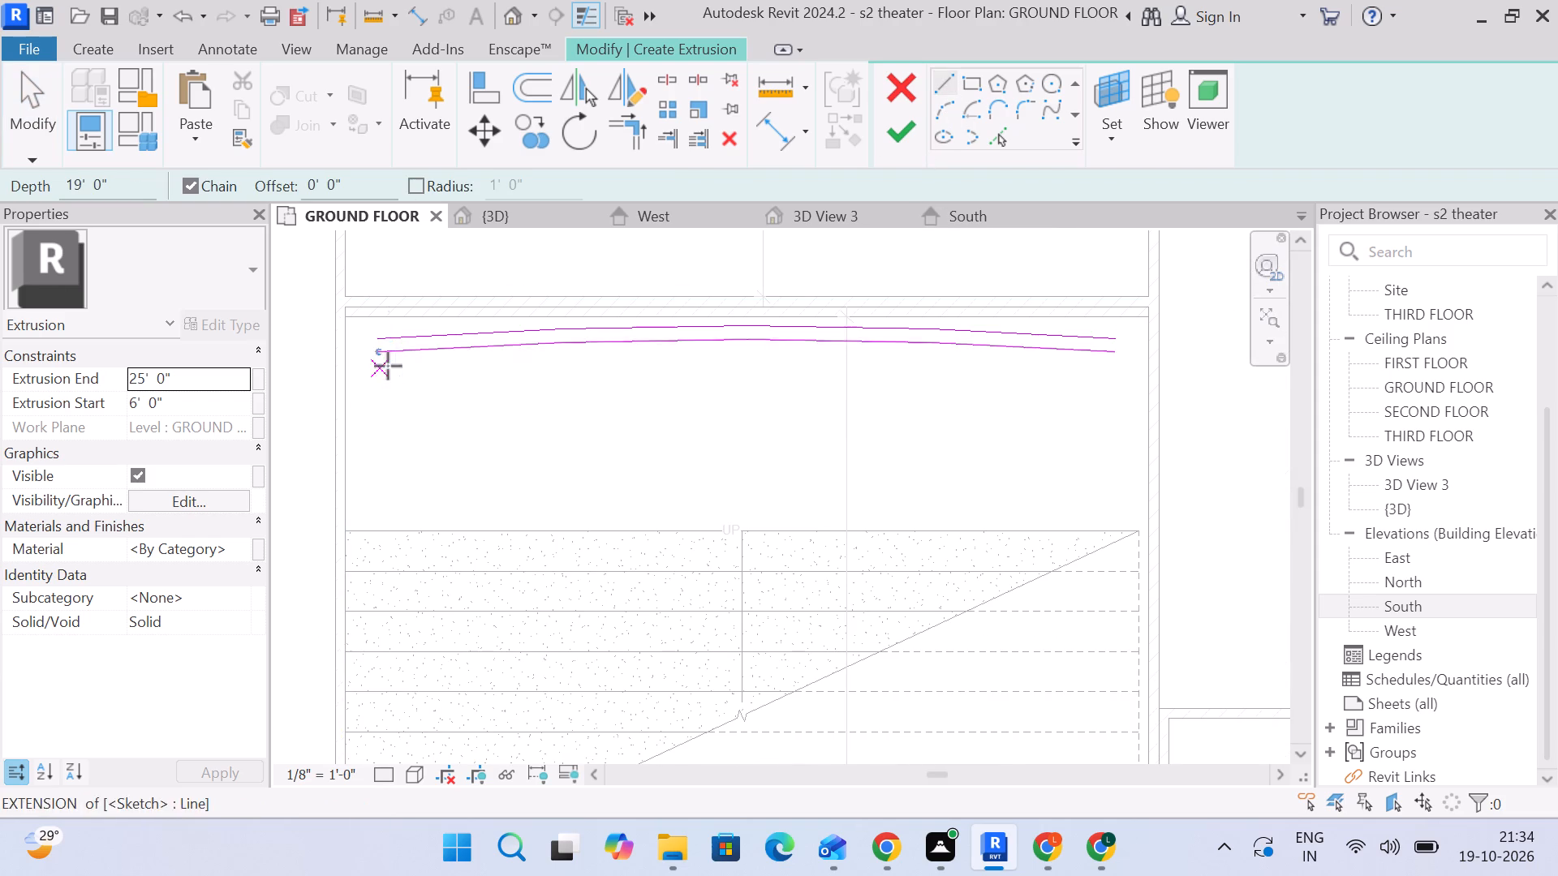
pyautogui.scroll(2, 389, 364)
pyautogui.click(378, 350)
pyautogui.click(378, 329)
pyautogui.press('Escape')
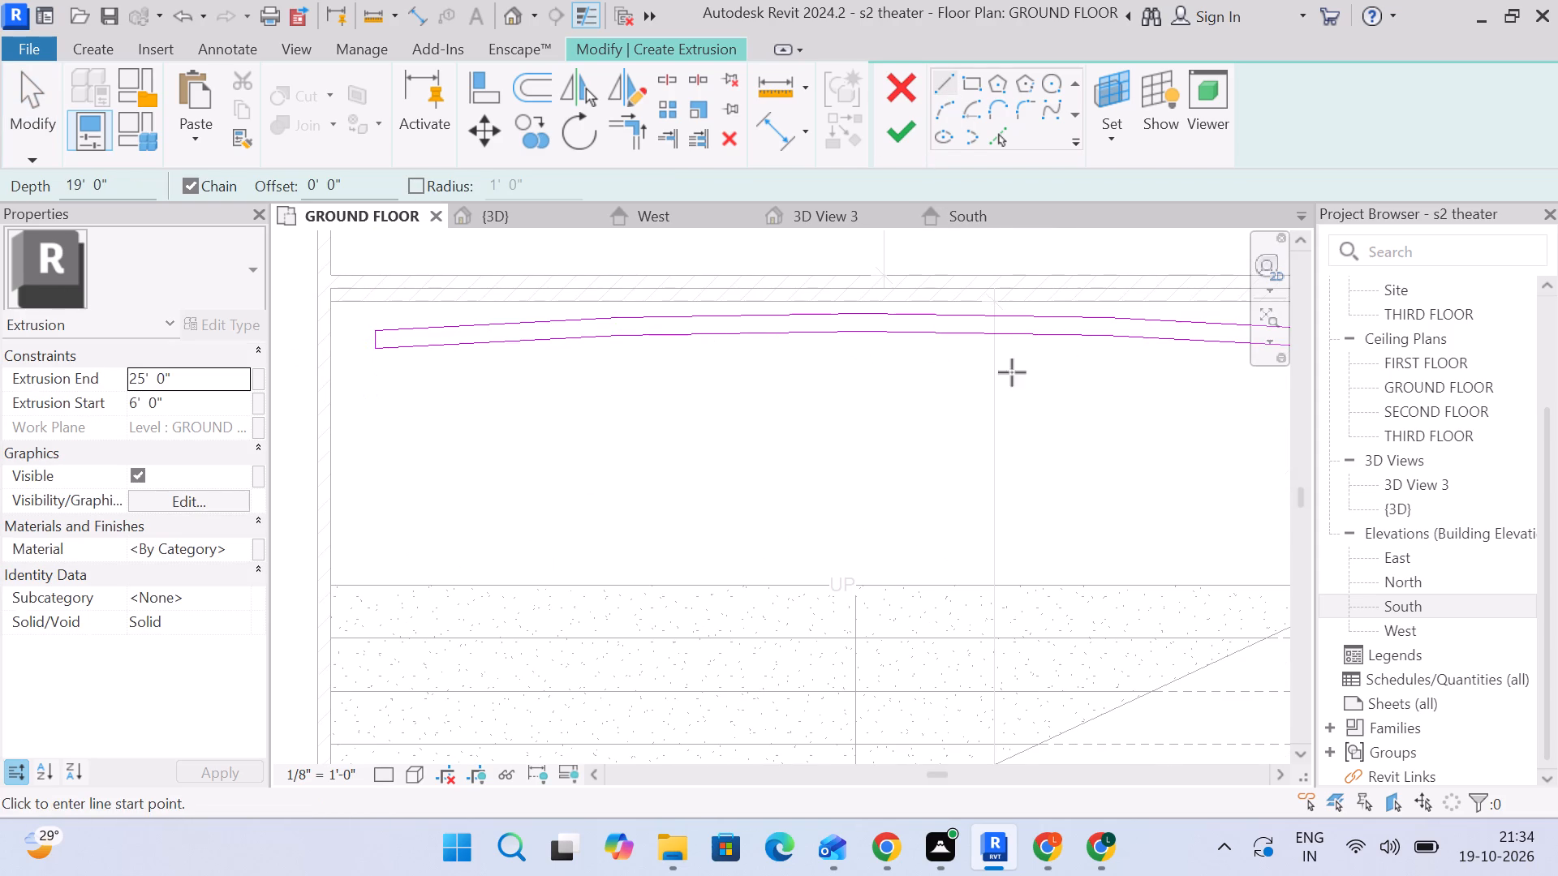
pyautogui.moveTo(1078, 376); pyautogui.dragTo(738, 380, button='middle')
pyautogui.moveTo(1013, 357); pyautogui.dragTo(1004, 334)
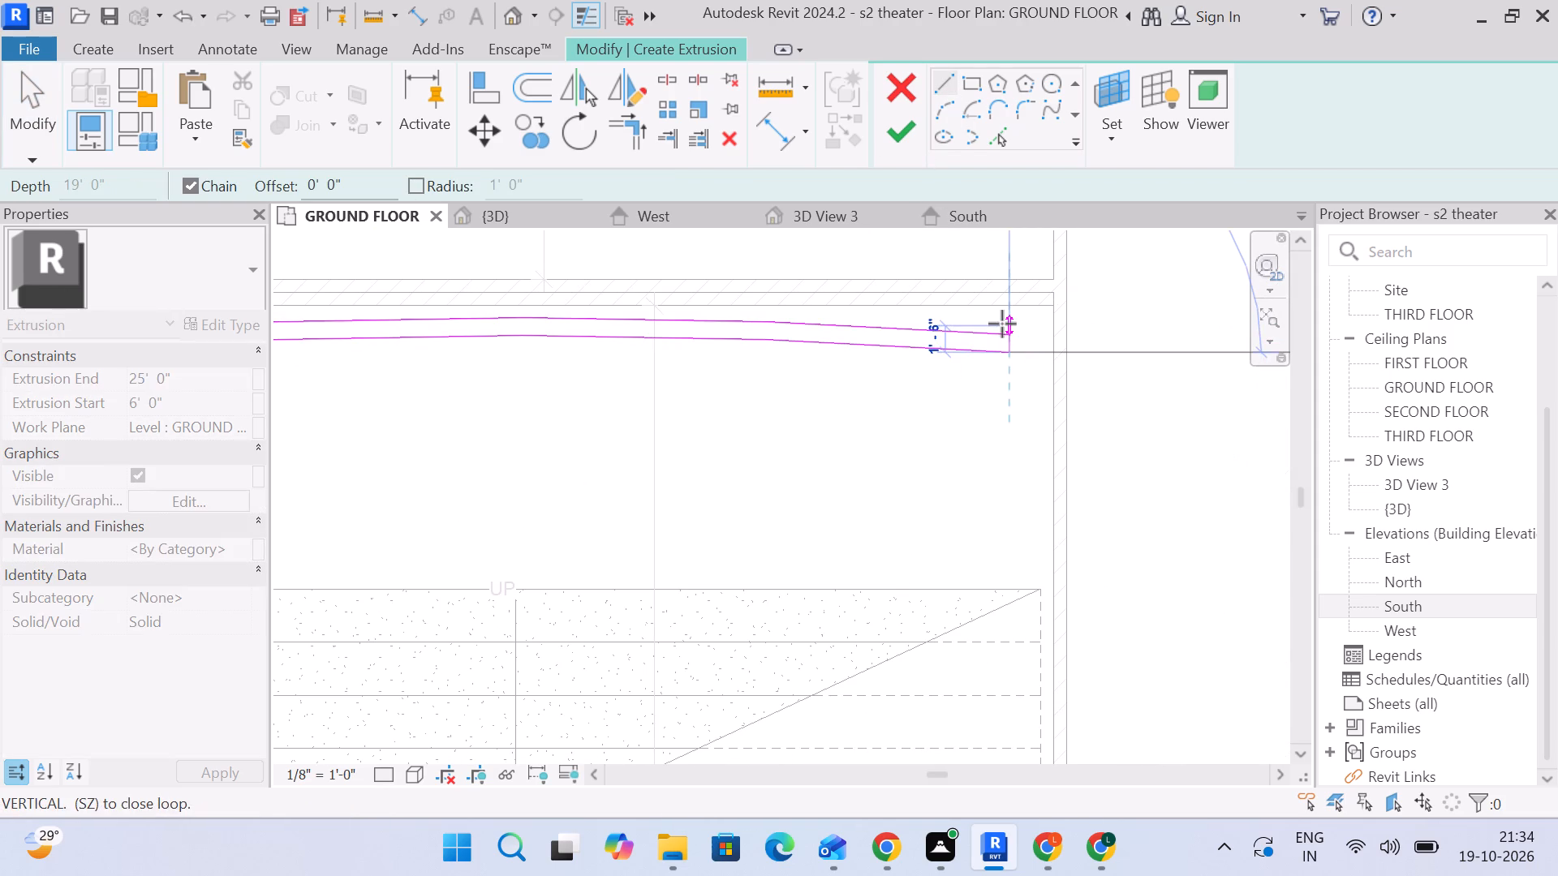
pyautogui.click(1008, 335)
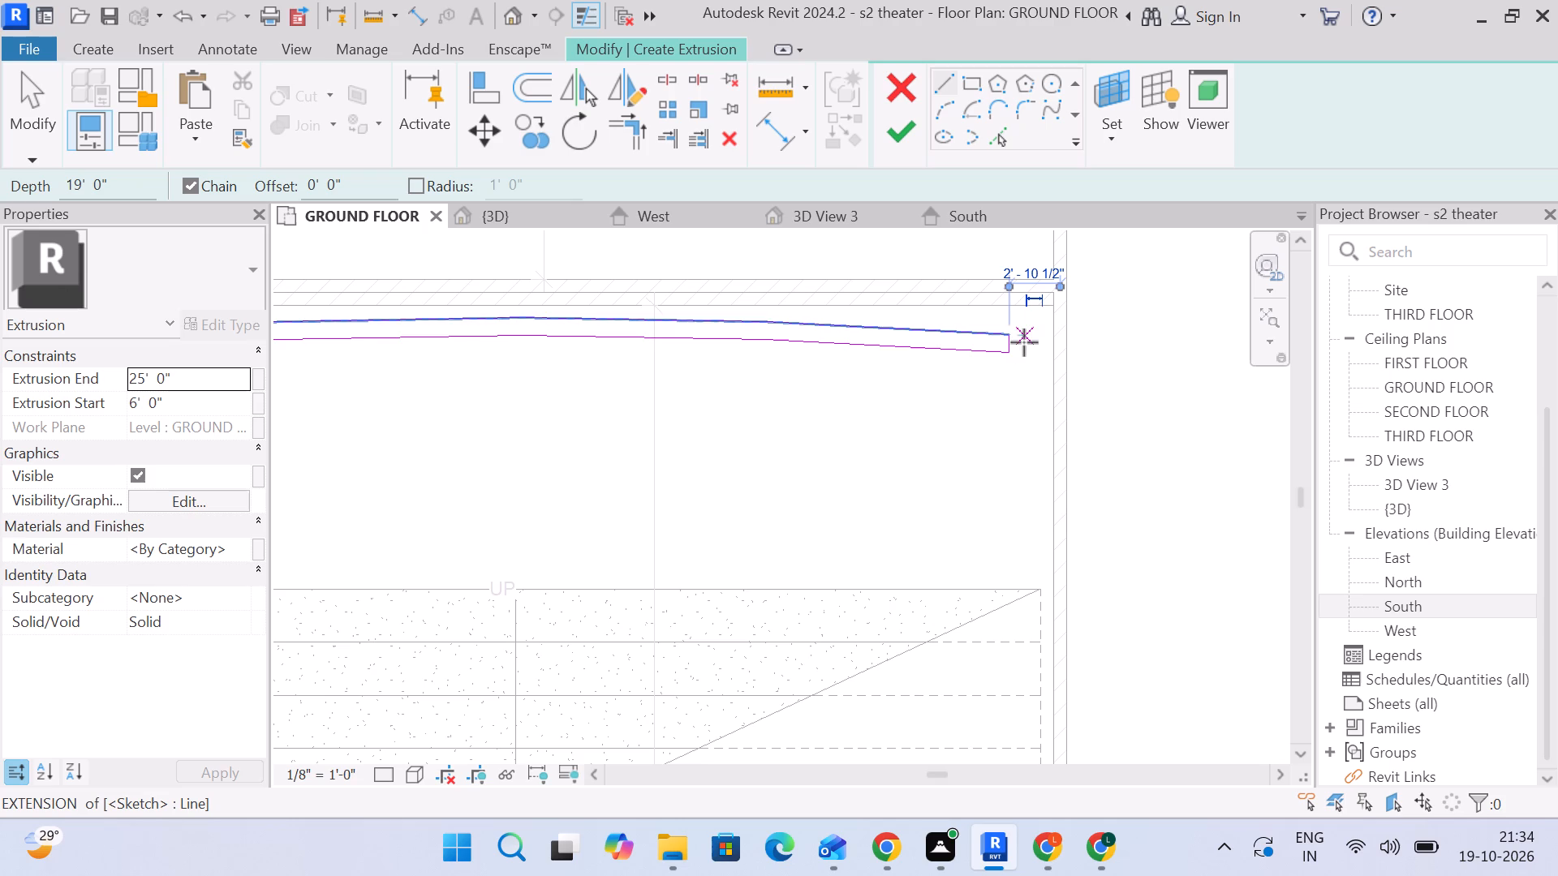
pyautogui.press('Escape')
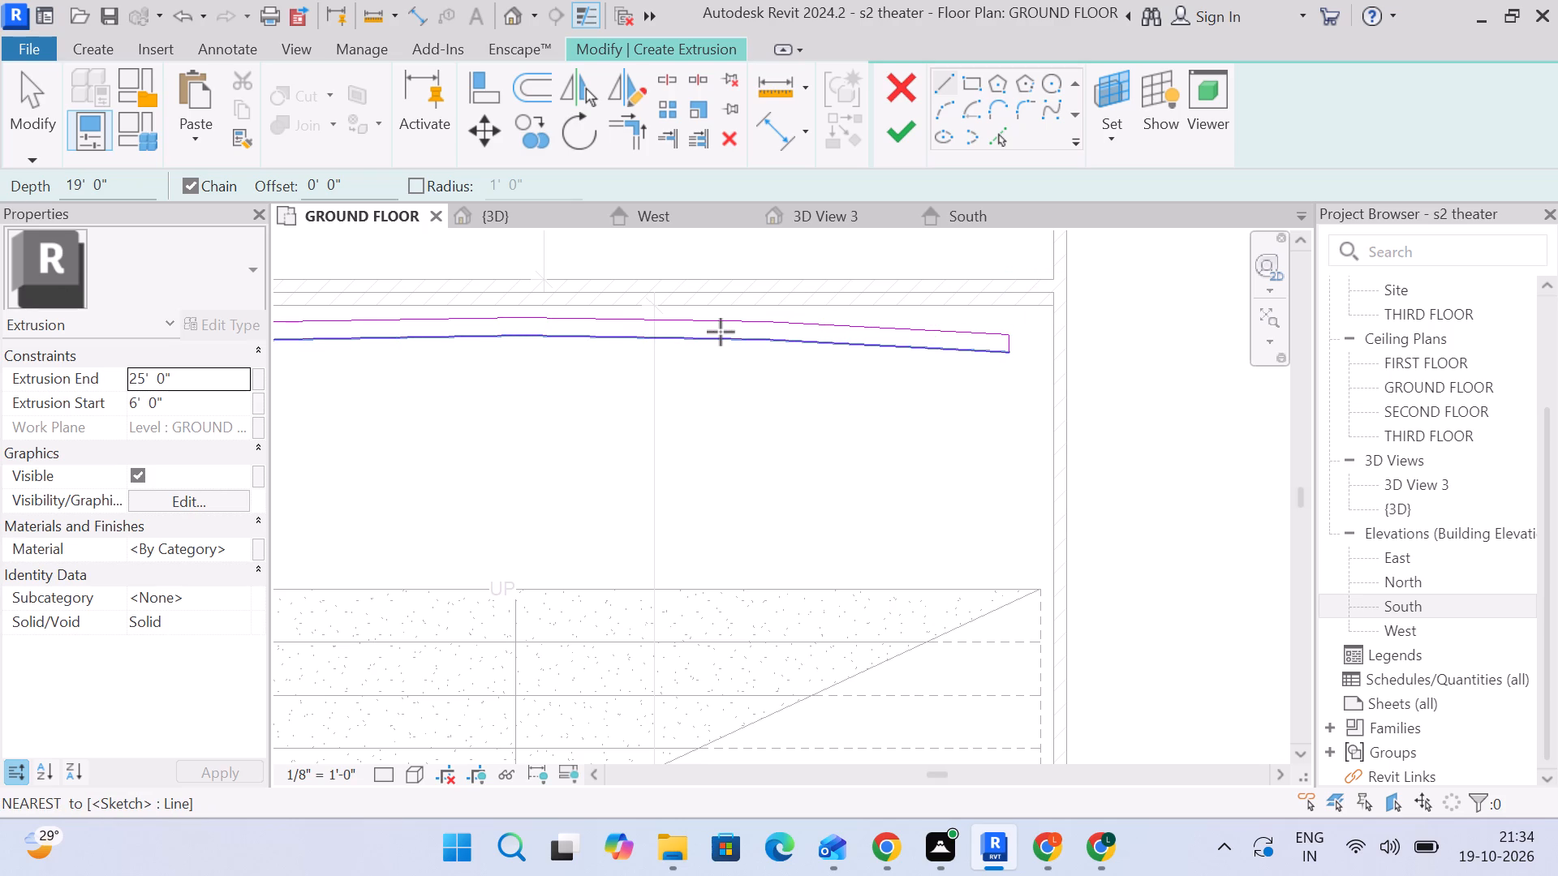
pyautogui.scroll(-3, 721, 333)
pyautogui.moveTo(726, 346); pyautogui.dragTo(863, 327, button='middle')
pyautogui.click(24, 134)
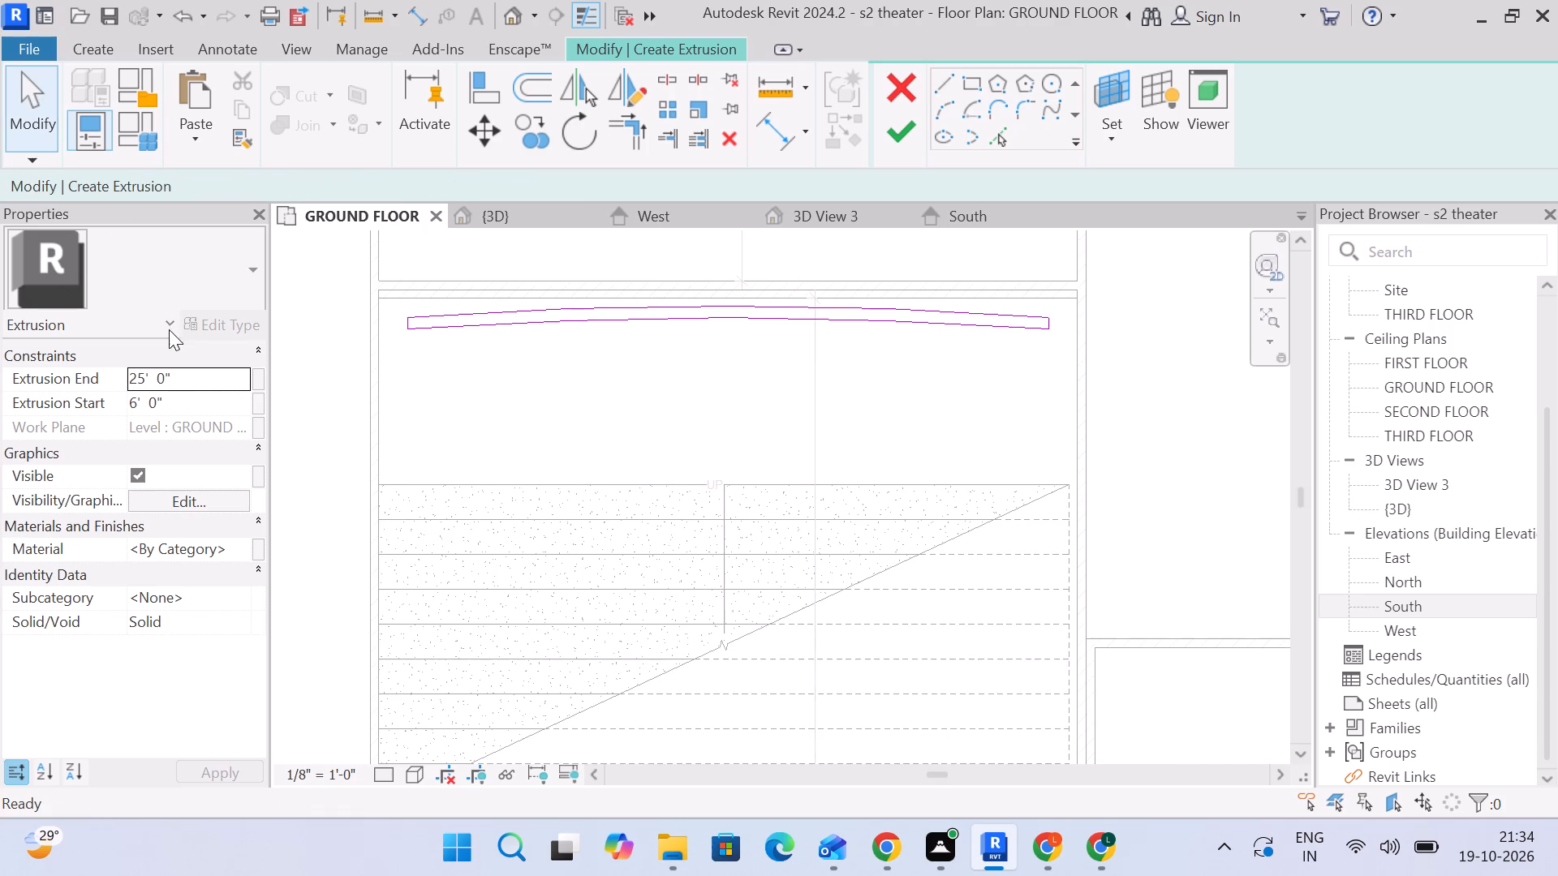
# Extrude the curved screen profile from a start of 5' to an end of 29' and finish the in-place model.
pyautogui.click(195, 383)
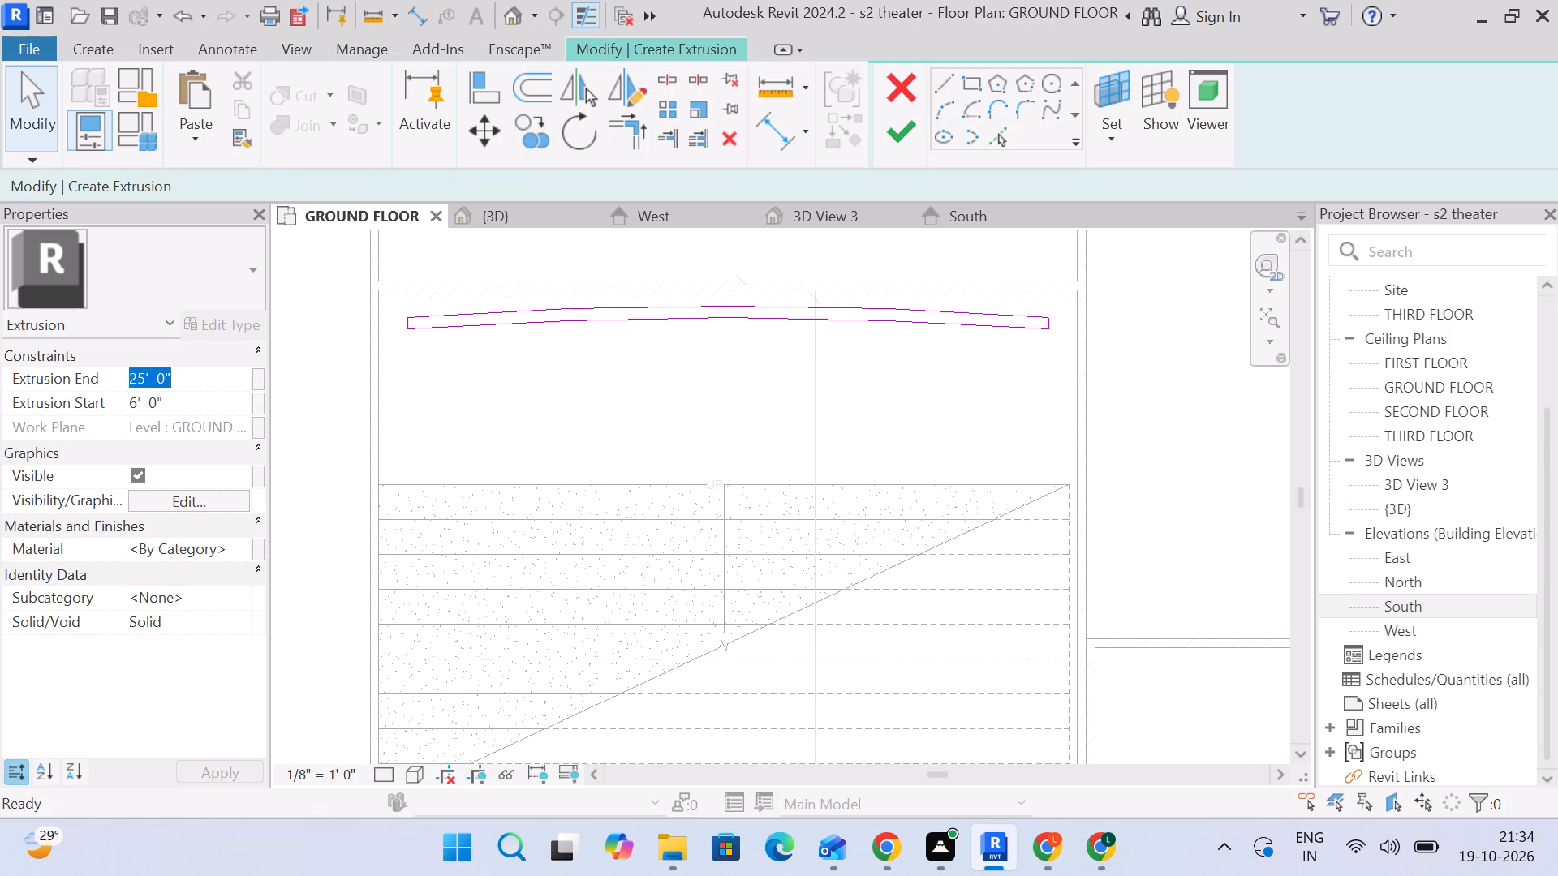
pyautogui.write('29')
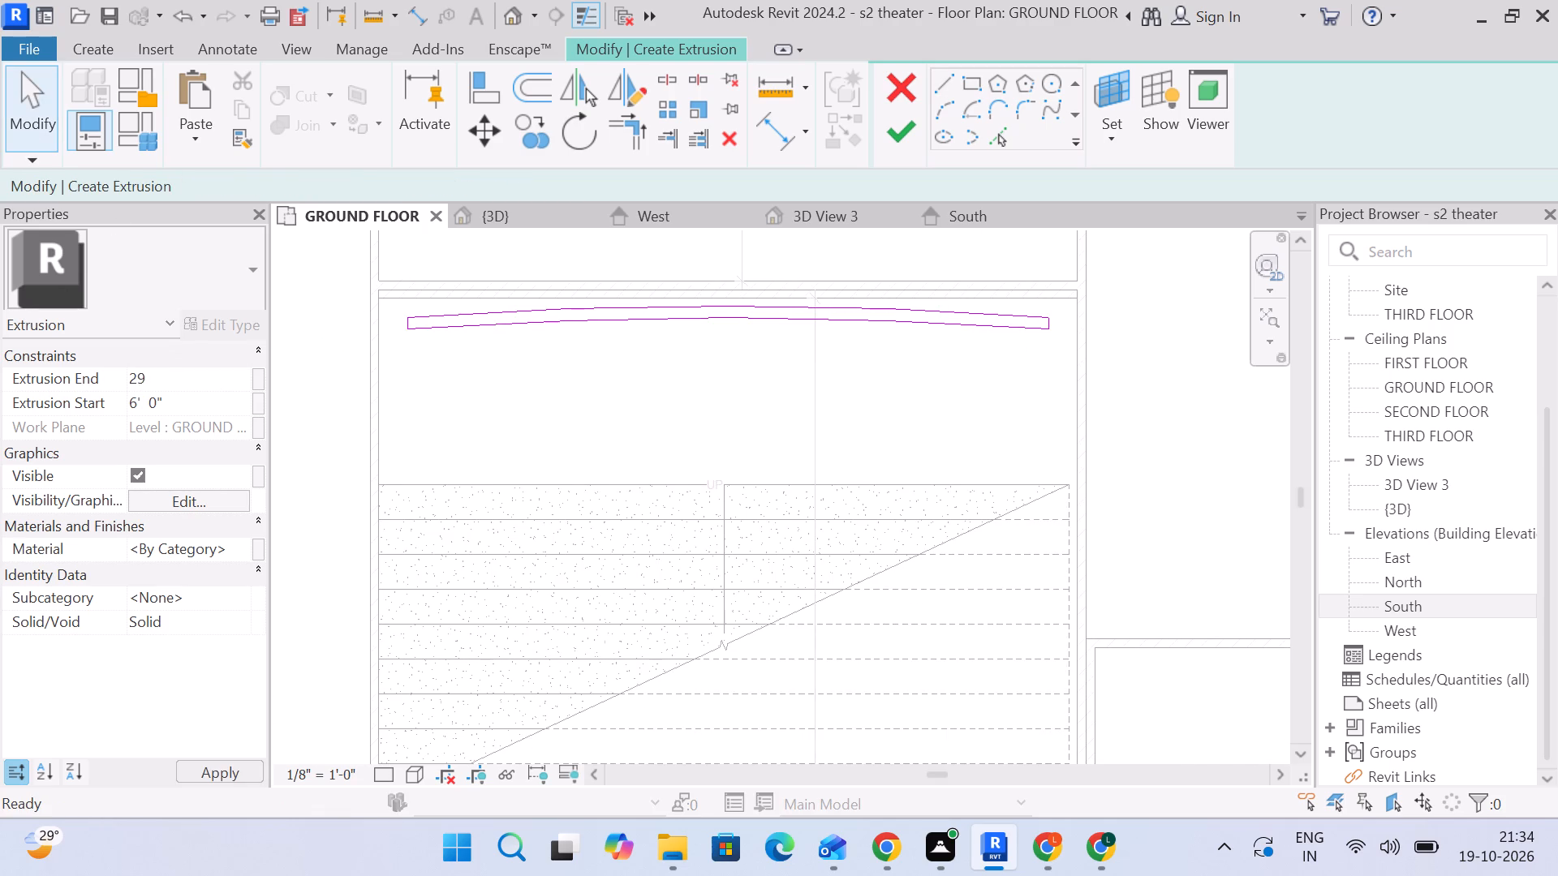
pyautogui.press('Return')
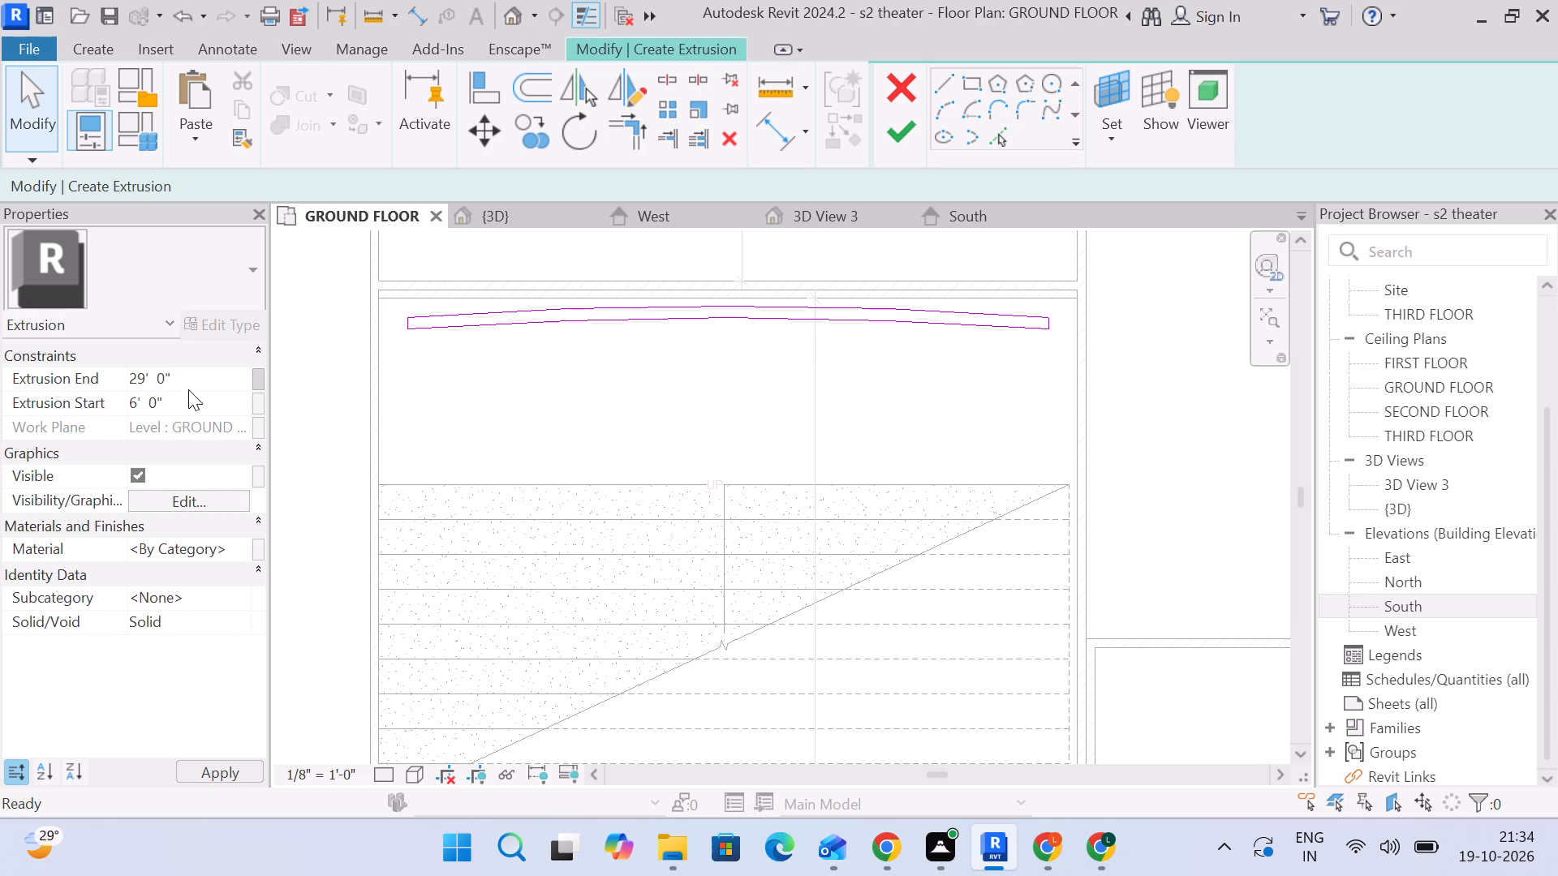
pyautogui.click(192, 401)
pyautogui.press('5')
pyautogui.press('Return')
pyautogui.click(908, 144)
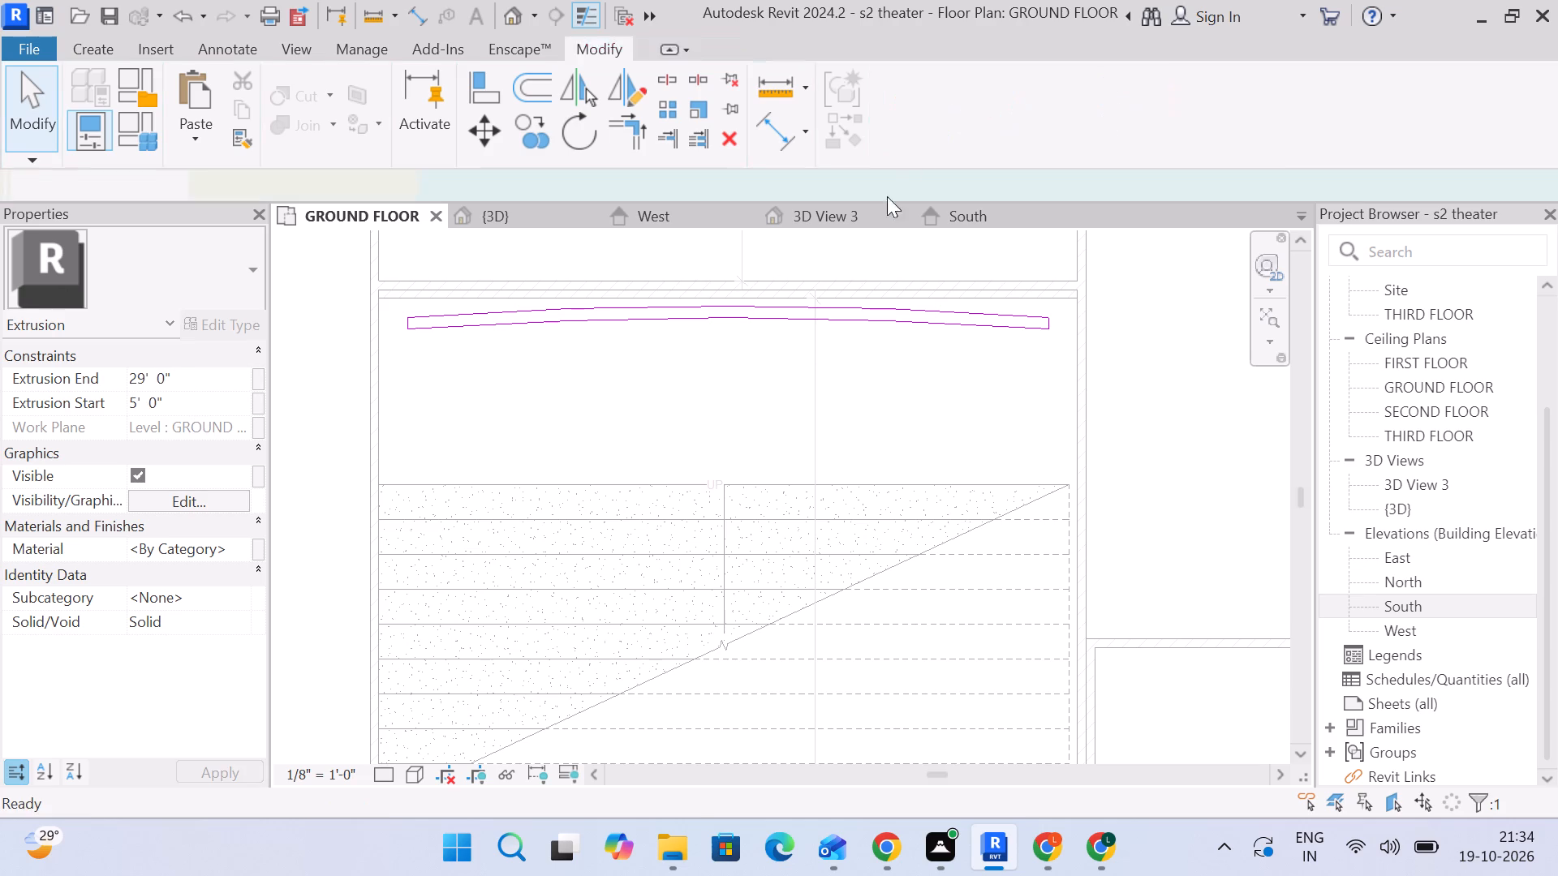
pyautogui.scroll(-4, 785, 381)
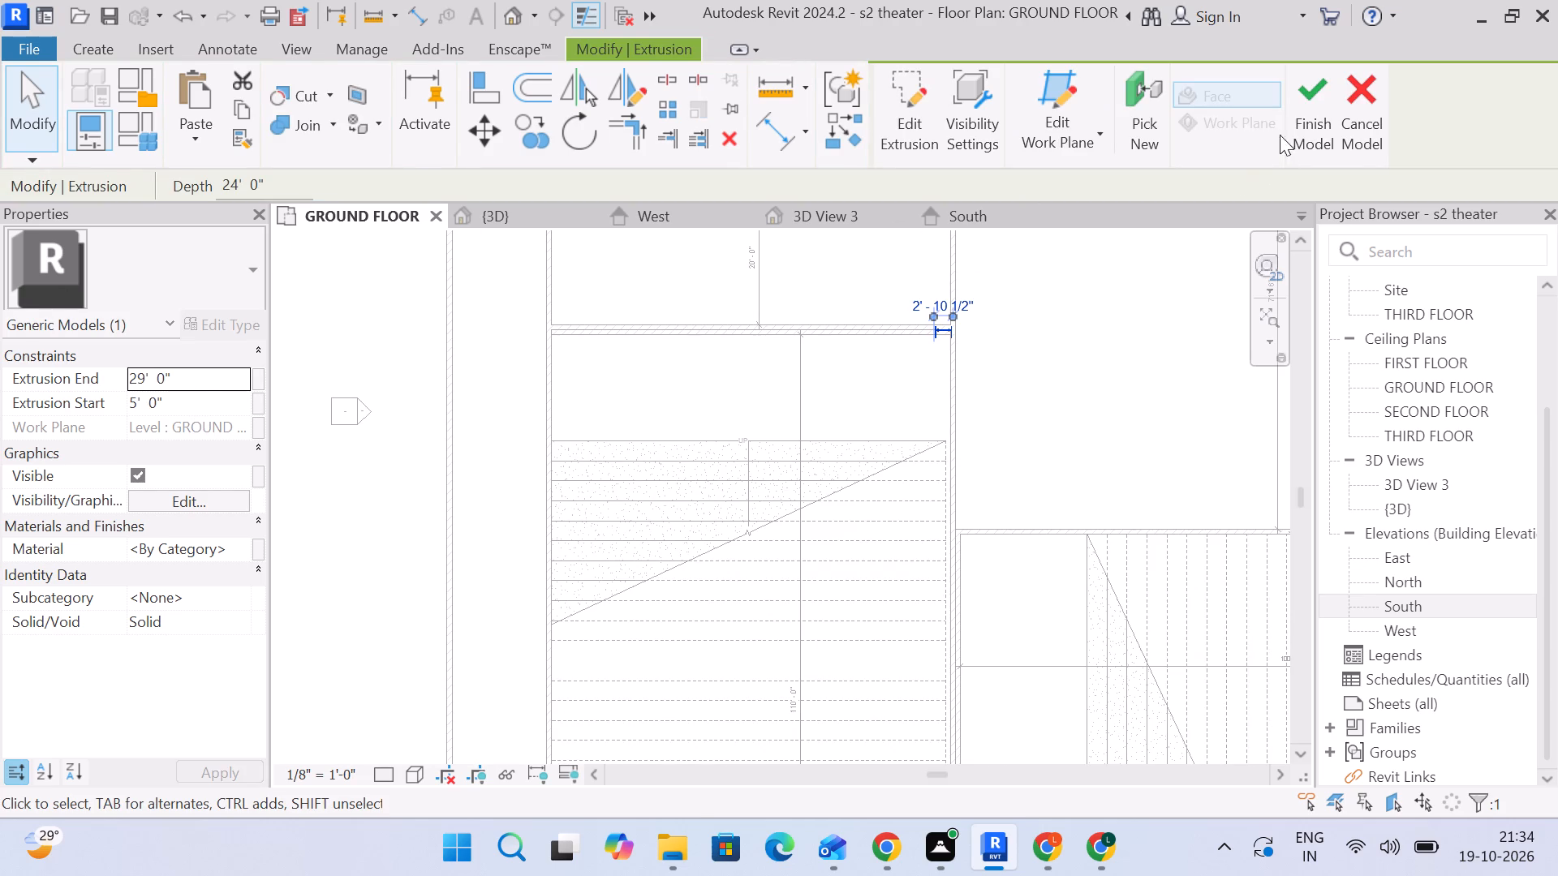
pyautogui.click(1309, 118)
# Examine the finished curved screens of both halls in the ground floor plan and from several angles in 3D.
pyautogui.scroll(-2, 592, 448)
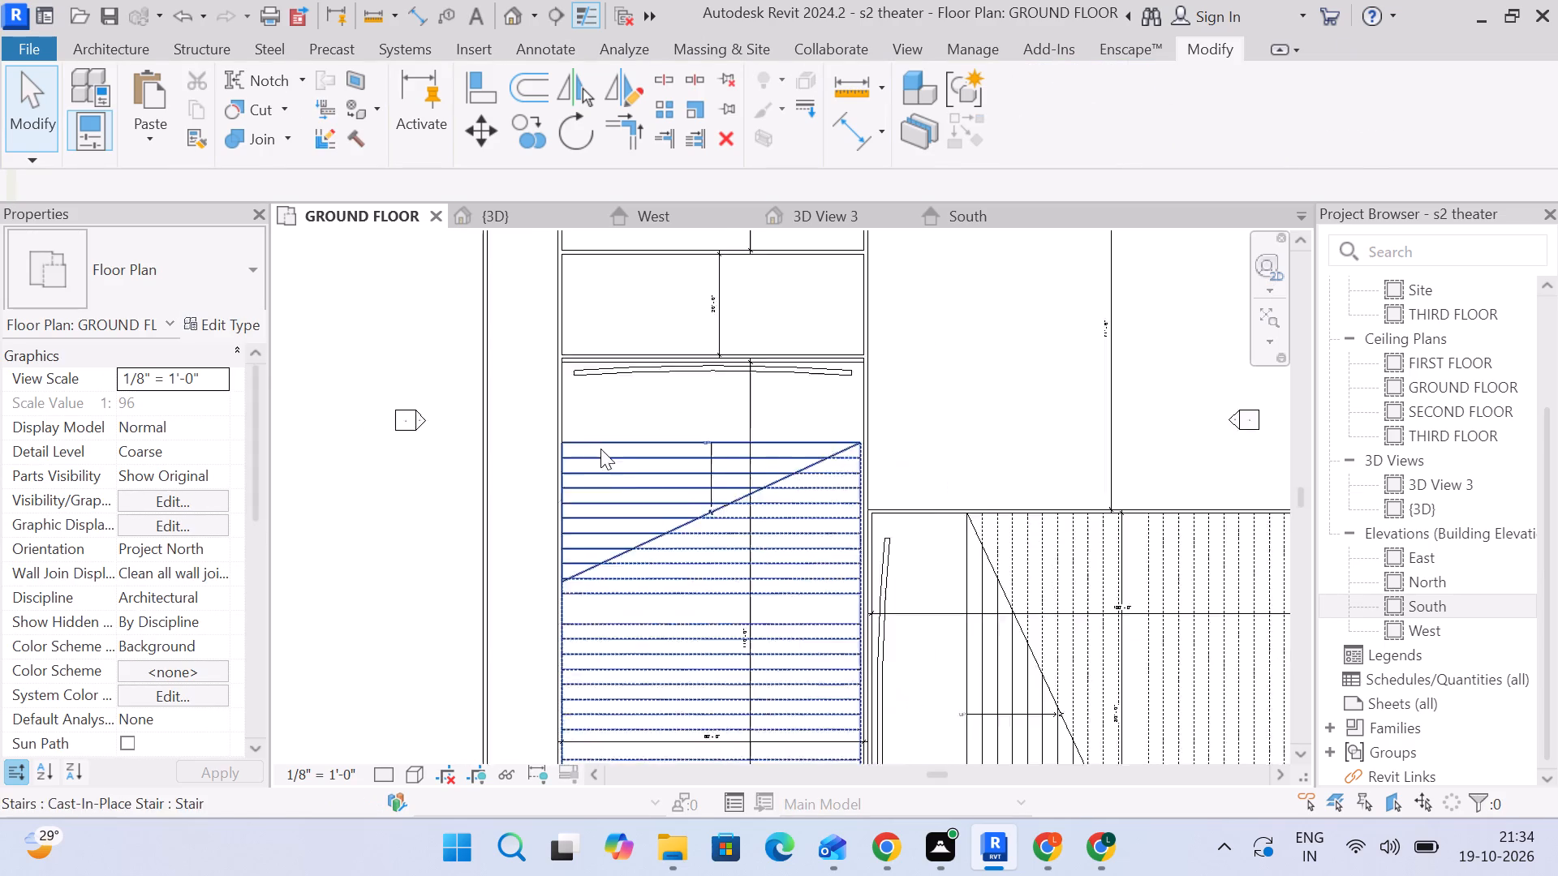
pyautogui.scroll(-1, 600, 449)
pyautogui.moveTo(803, 415); pyautogui.dragTo(712, 347, button='middle')
pyautogui.scroll(-2, 794, 449)
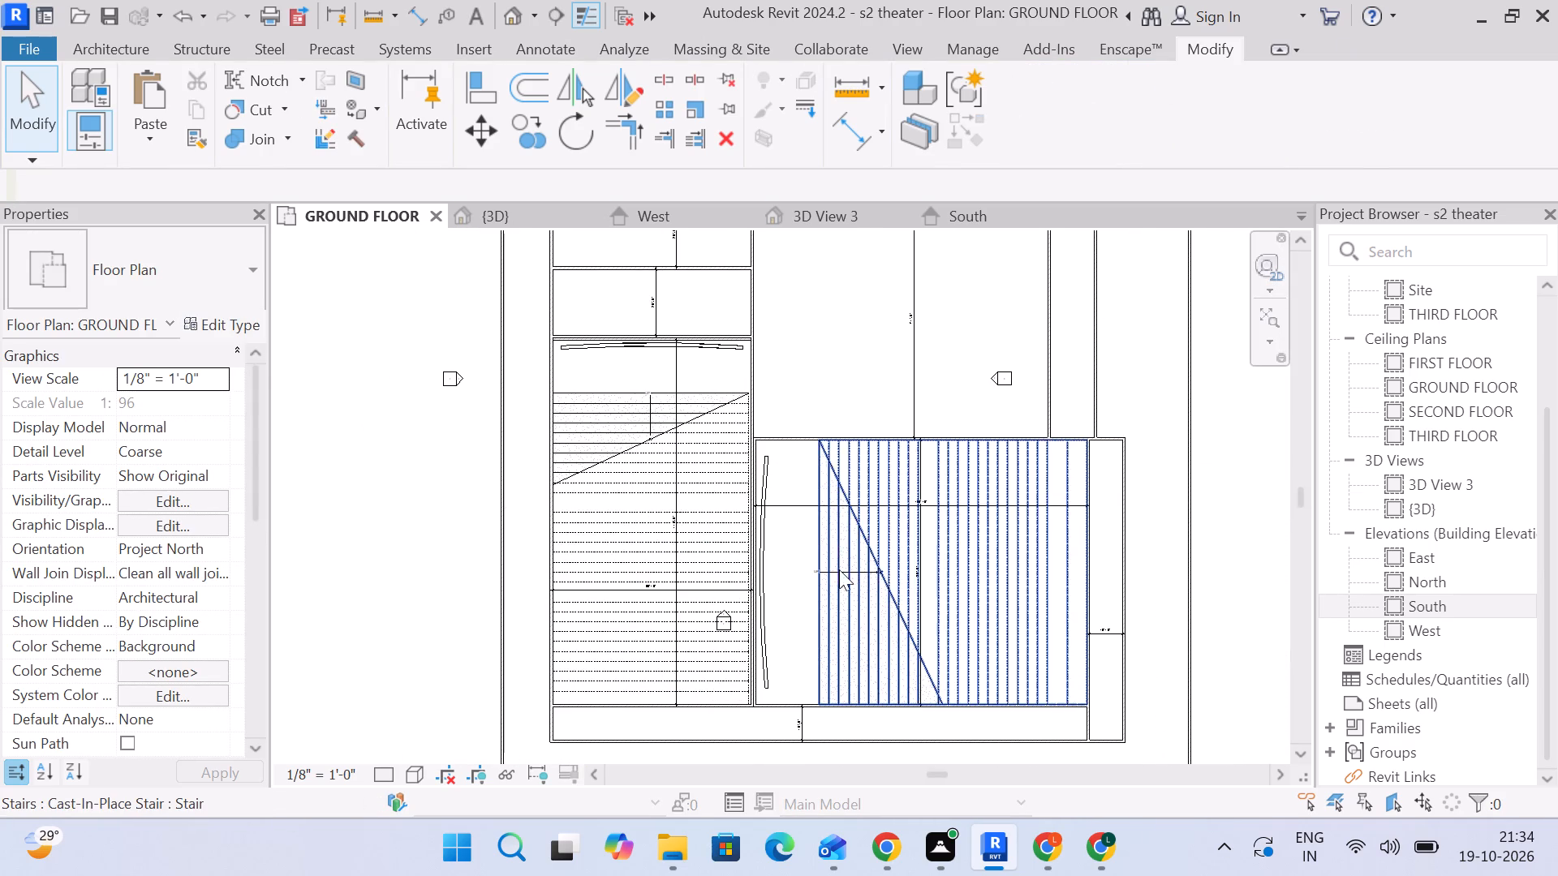
pyautogui.click(458, 220)
pyautogui.scroll(-5, 665, 436)
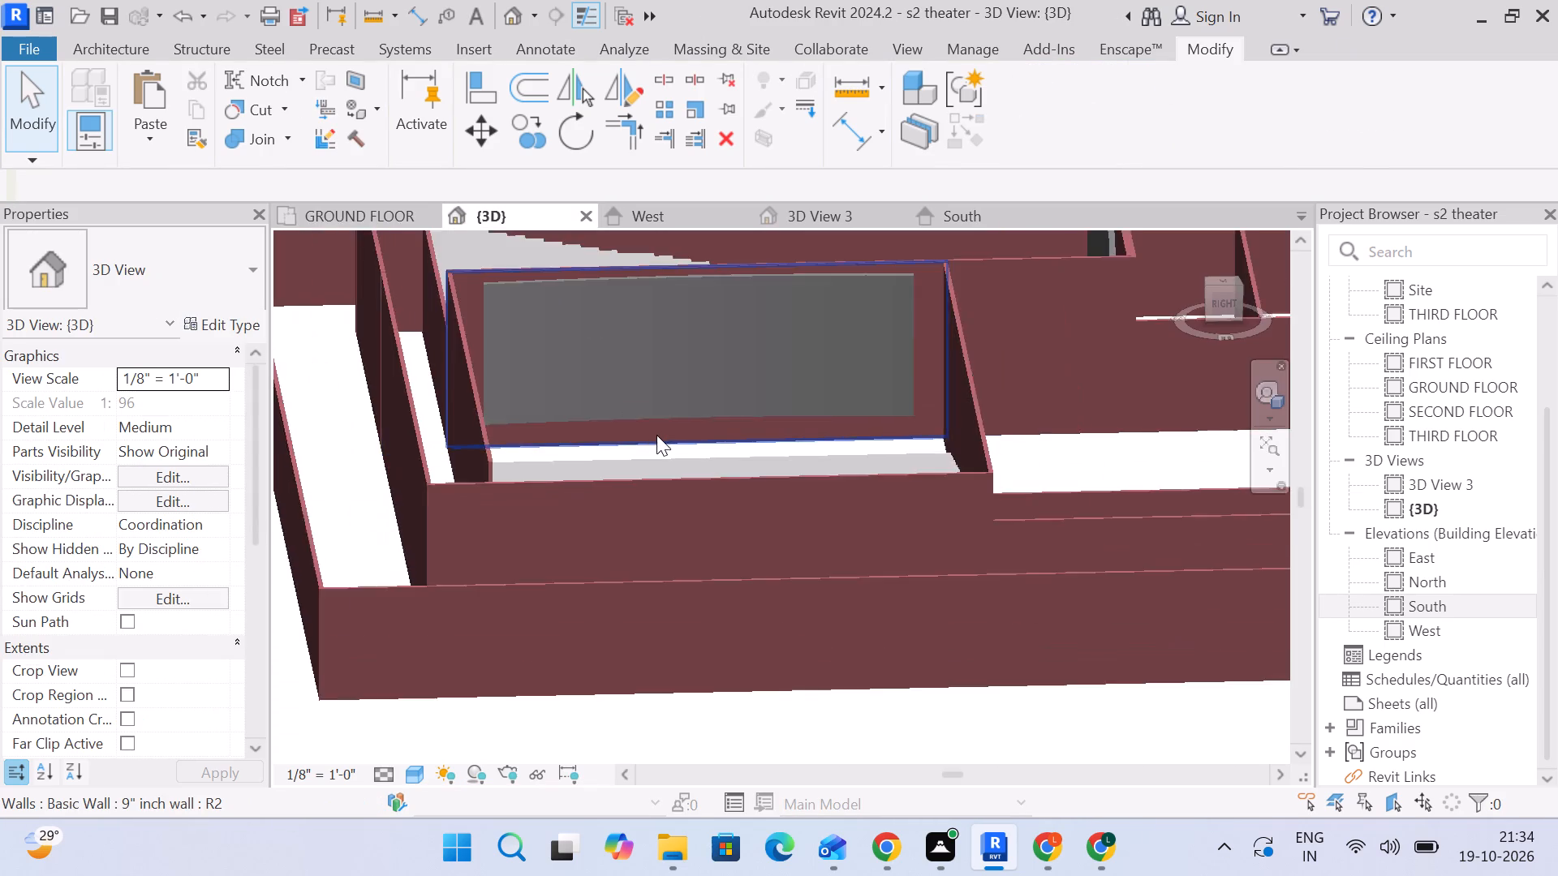
pyautogui.scroll(-4, 656, 435)
pyautogui.scroll(5, 661, 471)
pyautogui.moveTo(649, 491); pyautogui.dragTo(754, 488, button='middle')
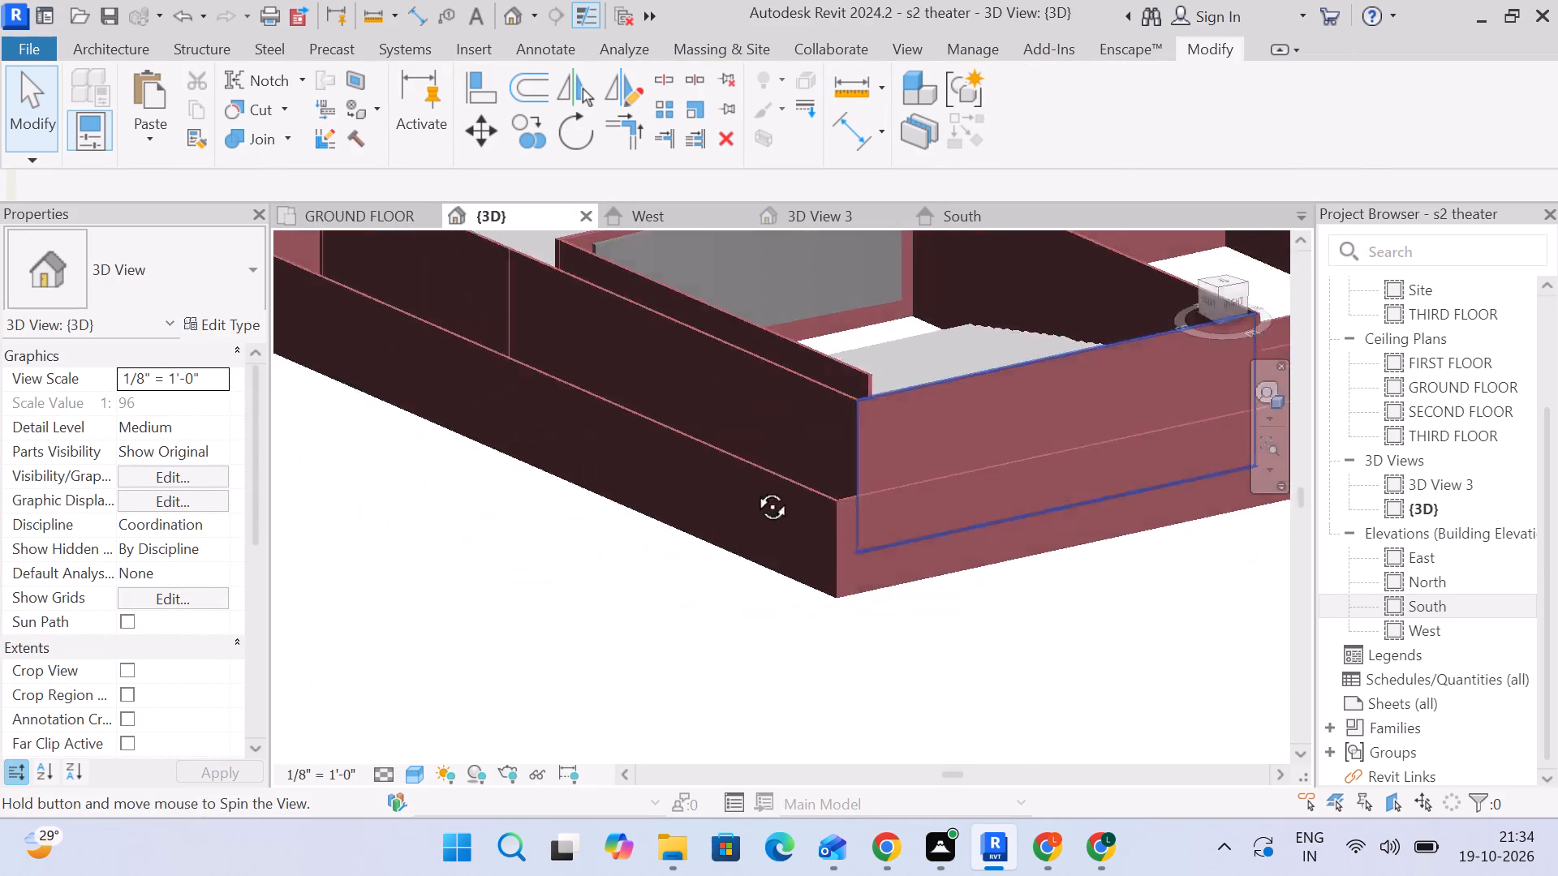
pyautogui.moveTo(754, 488); pyautogui.dragTo(872, 468, button='middle')
pyautogui.scroll(1, 876, 461)
pyautogui.scroll(-5, 882, 456)
pyautogui.moveTo(877, 464); pyautogui.dragTo(745, 711, button='middle')
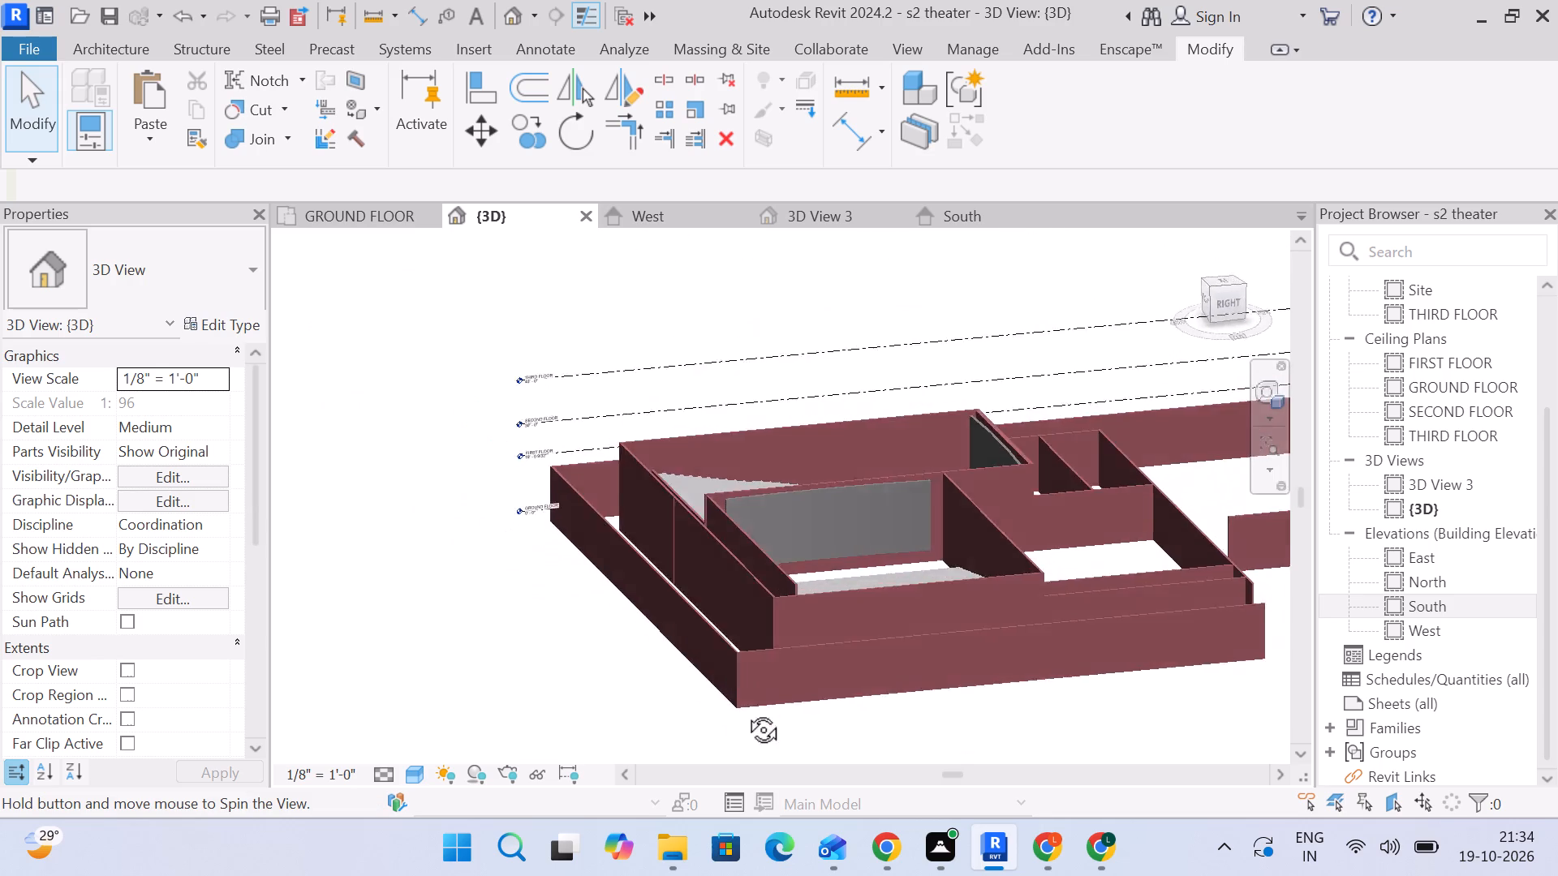
pyautogui.moveTo(745, 711); pyautogui.dragTo(767, 667, button='middle')
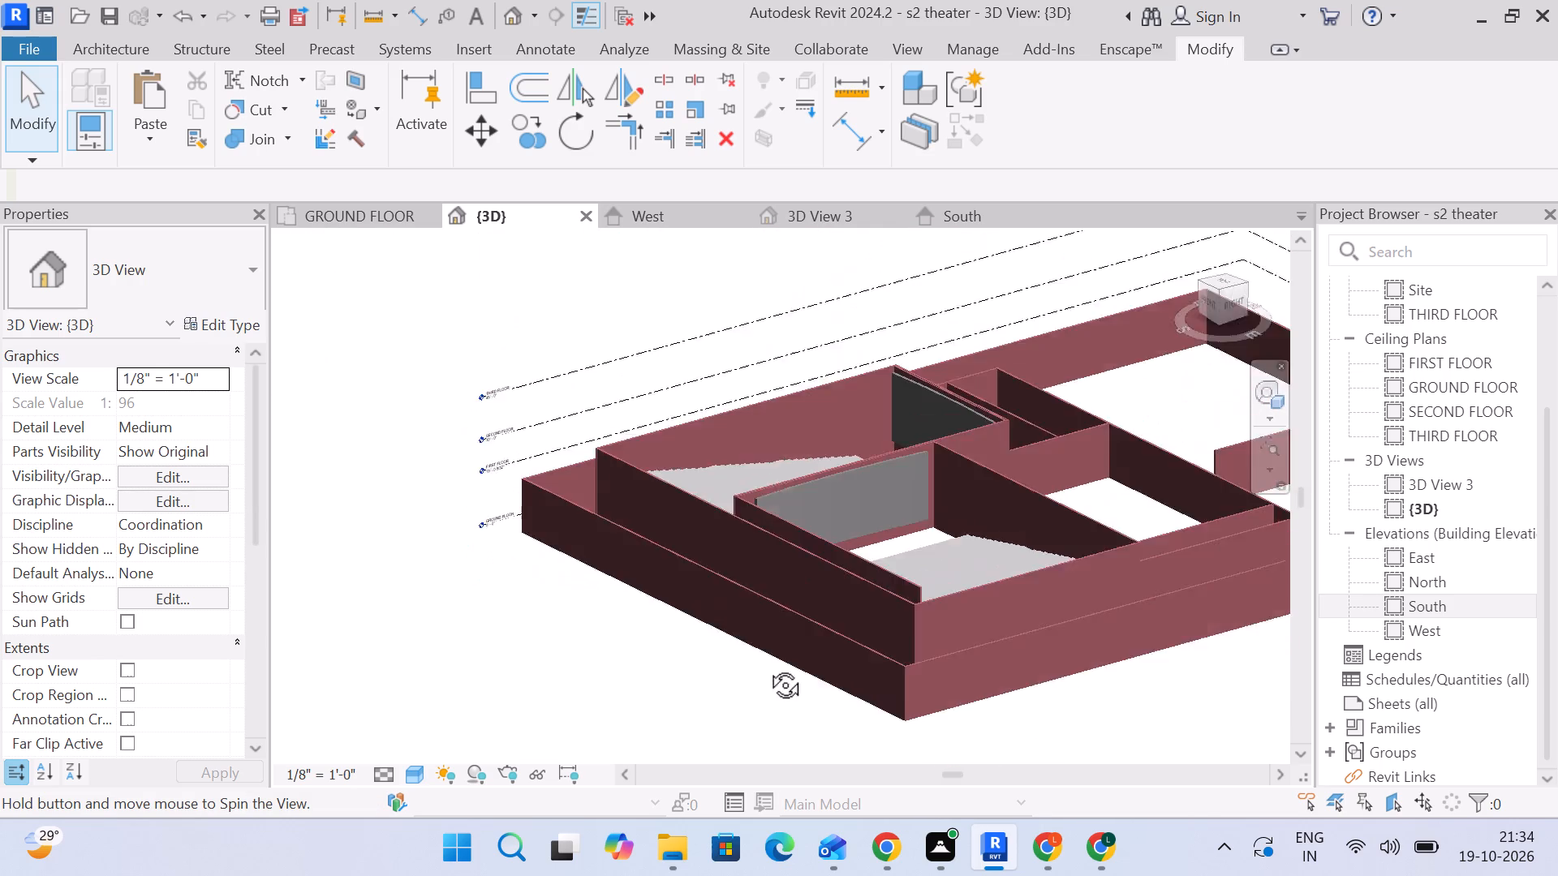
pyautogui.moveTo(767, 667); pyautogui.dragTo(886, 678, button='middle')
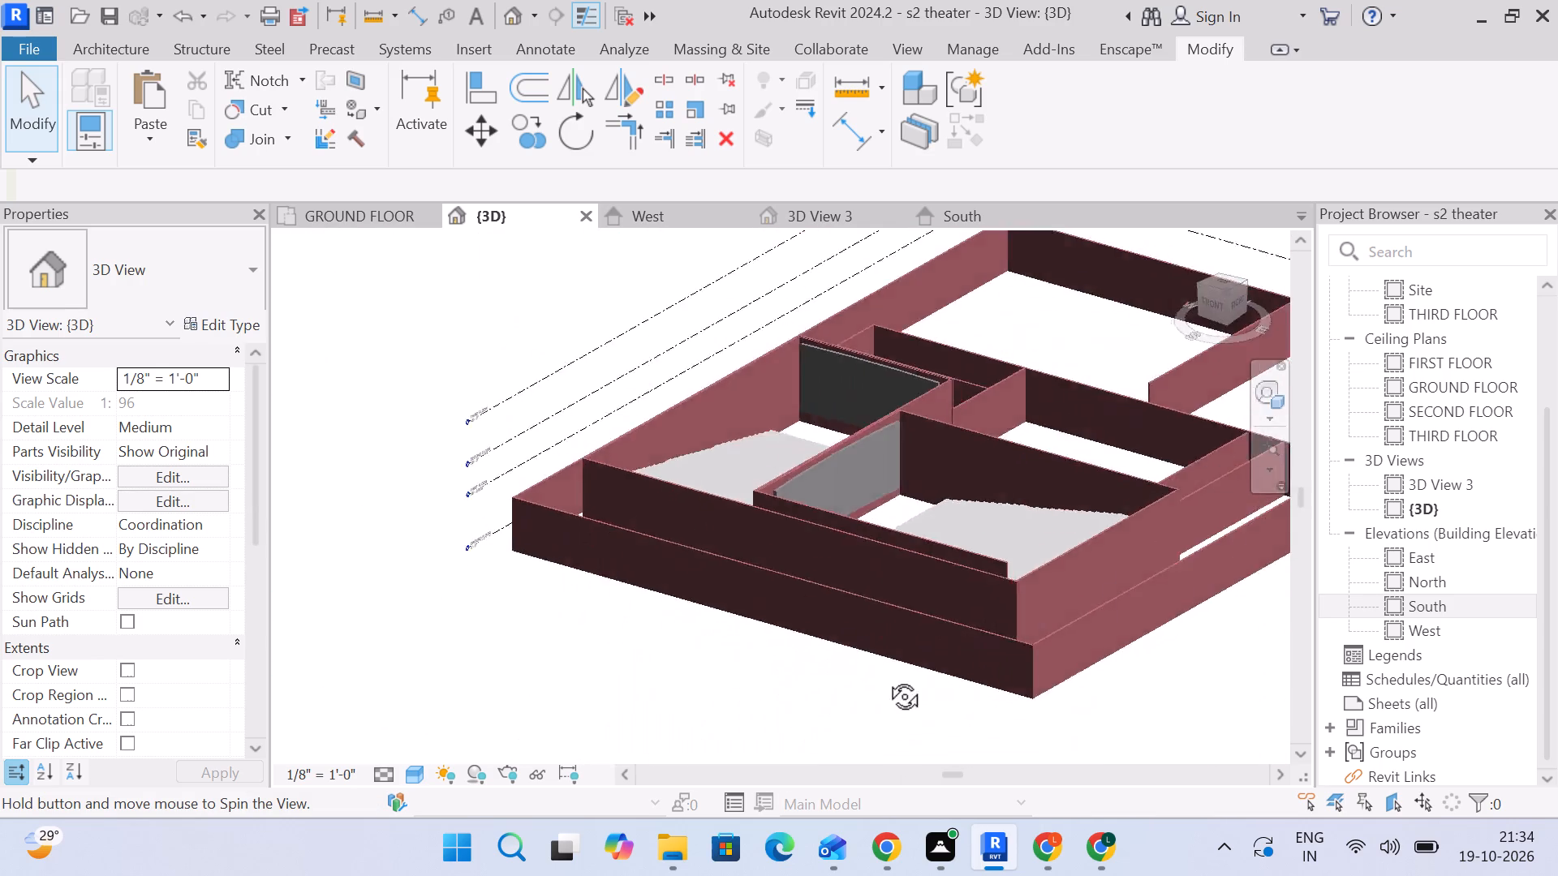
pyautogui.moveTo(886, 678); pyautogui.dragTo(925, 711, button='middle')
pyautogui.scroll(-1, 975, 471)
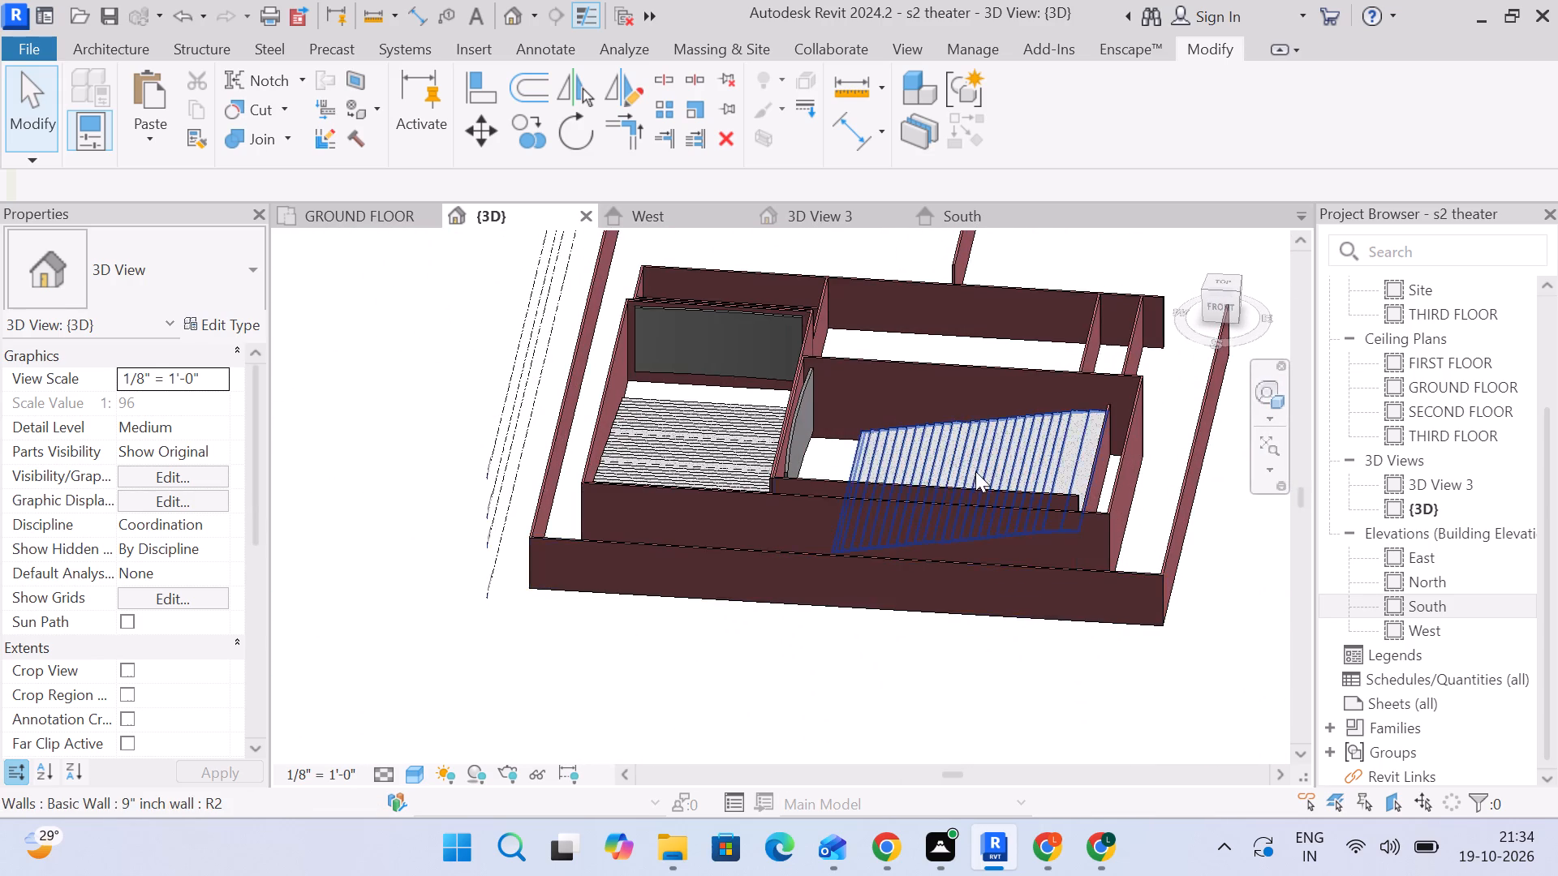
# Examine the curved screens and stepped seating of both halls in 3D from several angles and up close.
pyautogui.scroll(-2, 975, 471)
pyautogui.moveTo(975, 469); pyautogui.dragTo(957, 396, button='middle')
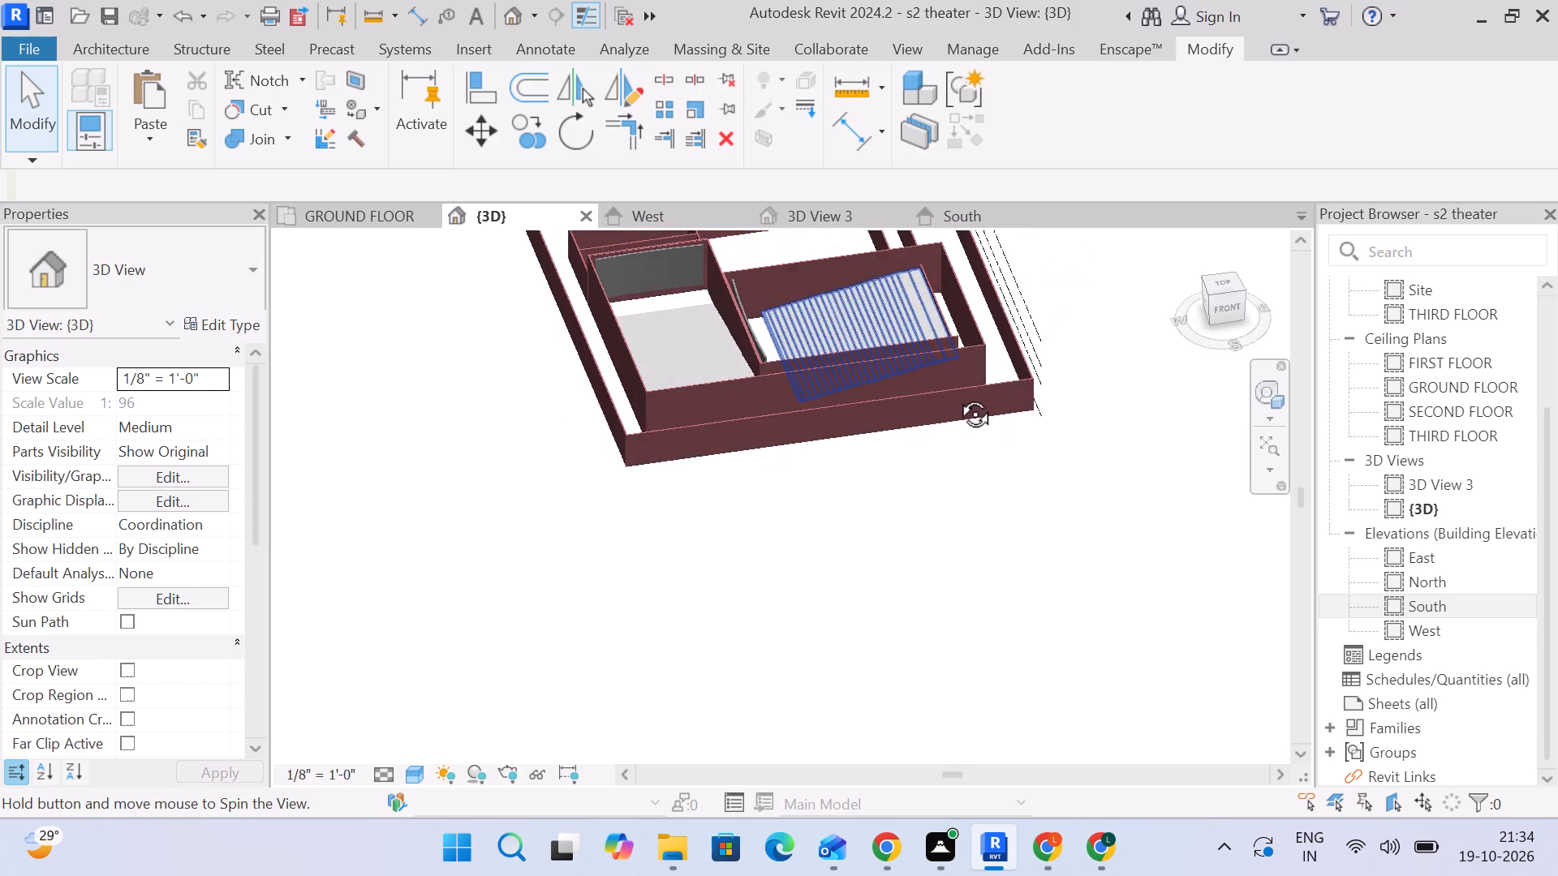
pyautogui.moveTo(957, 396); pyautogui.dragTo(1050, 313, button='middle')
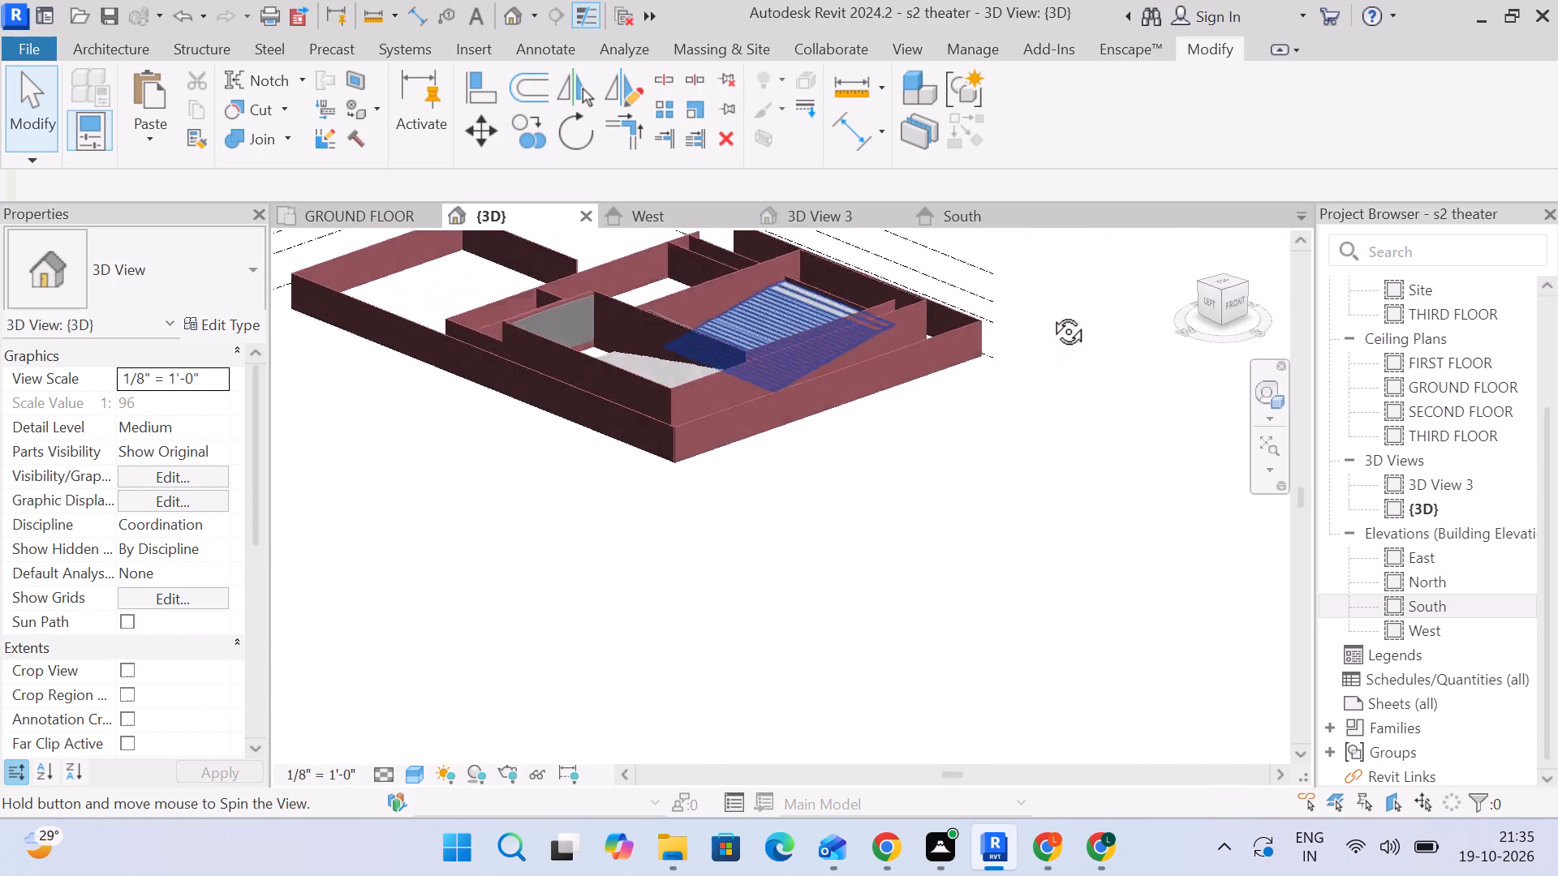
pyautogui.moveTo(1050, 313); pyautogui.dragTo(669, 392, button='middle')
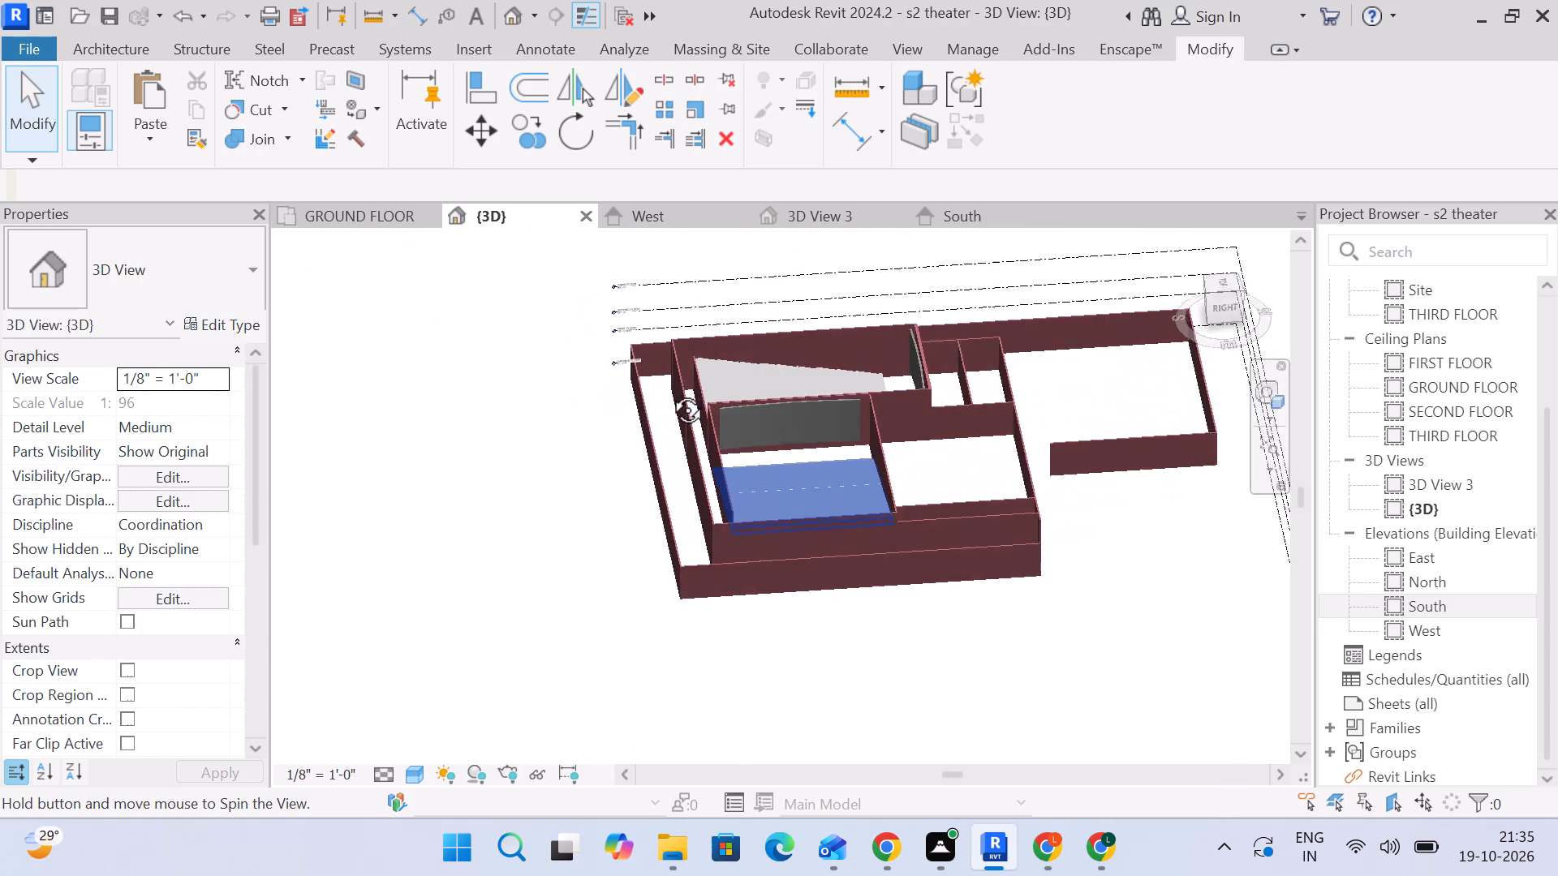
pyautogui.moveTo(669, 392); pyautogui.dragTo(958, 328, button='middle')
pyautogui.scroll(-3, 962, 390)
pyautogui.moveTo(951, 406); pyautogui.dragTo(886, 473, button='middle')
pyautogui.scroll(10, 859, 319)
pyautogui.moveTo(877, 427); pyautogui.dragTo(647, 601, button='middle')
pyautogui.scroll(2, 650, 604)
pyautogui.moveTo(719, 638); pyautogui.dragTo(640, 483, button='middle')
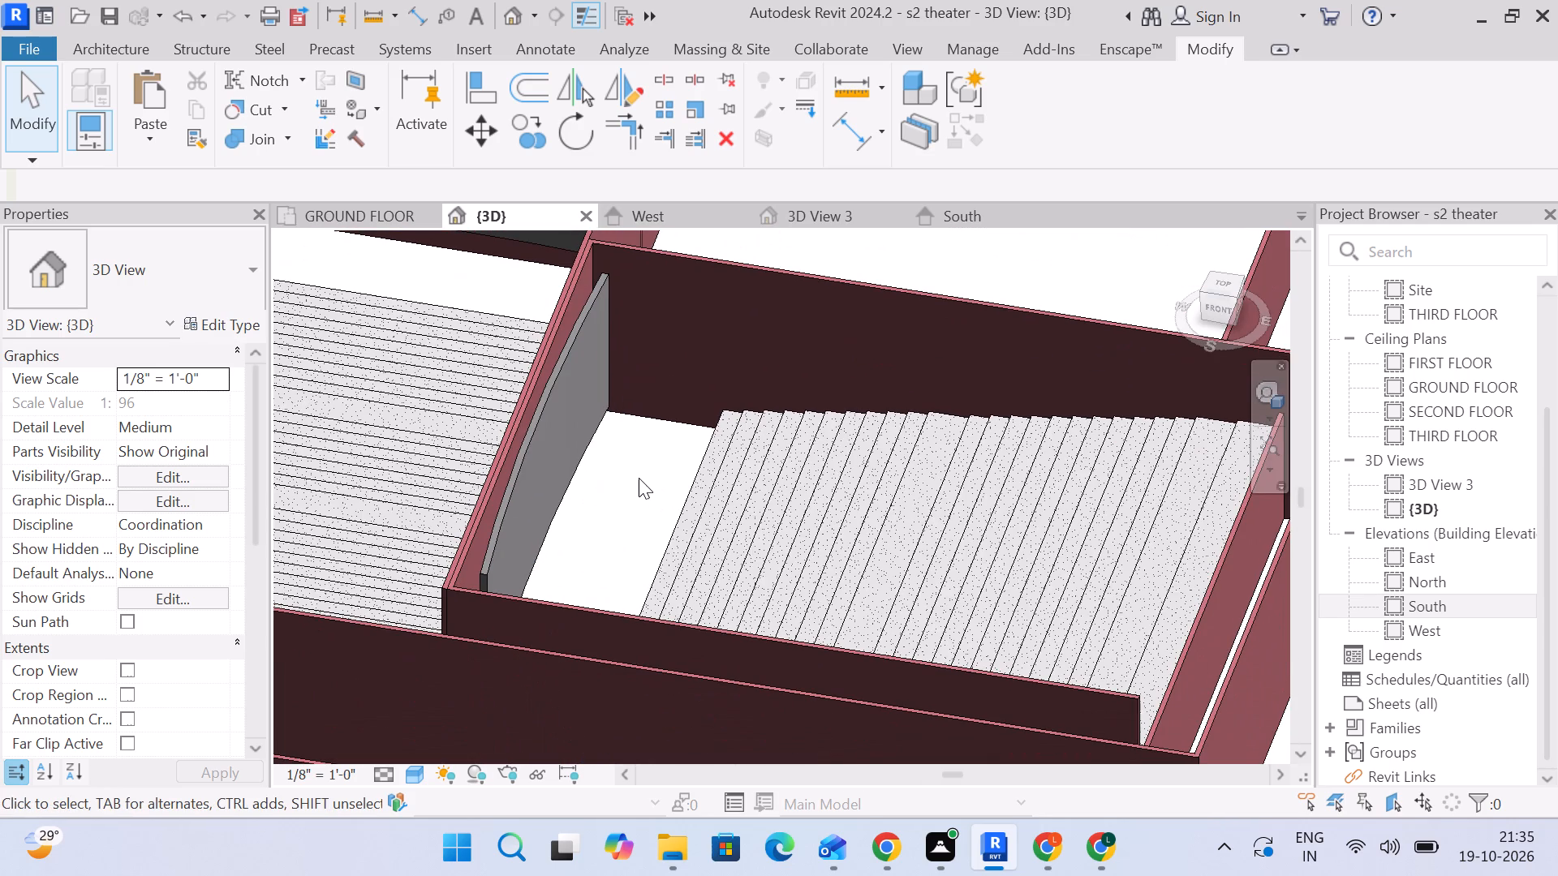
pyautogui.scroll(-4, 592, 469)
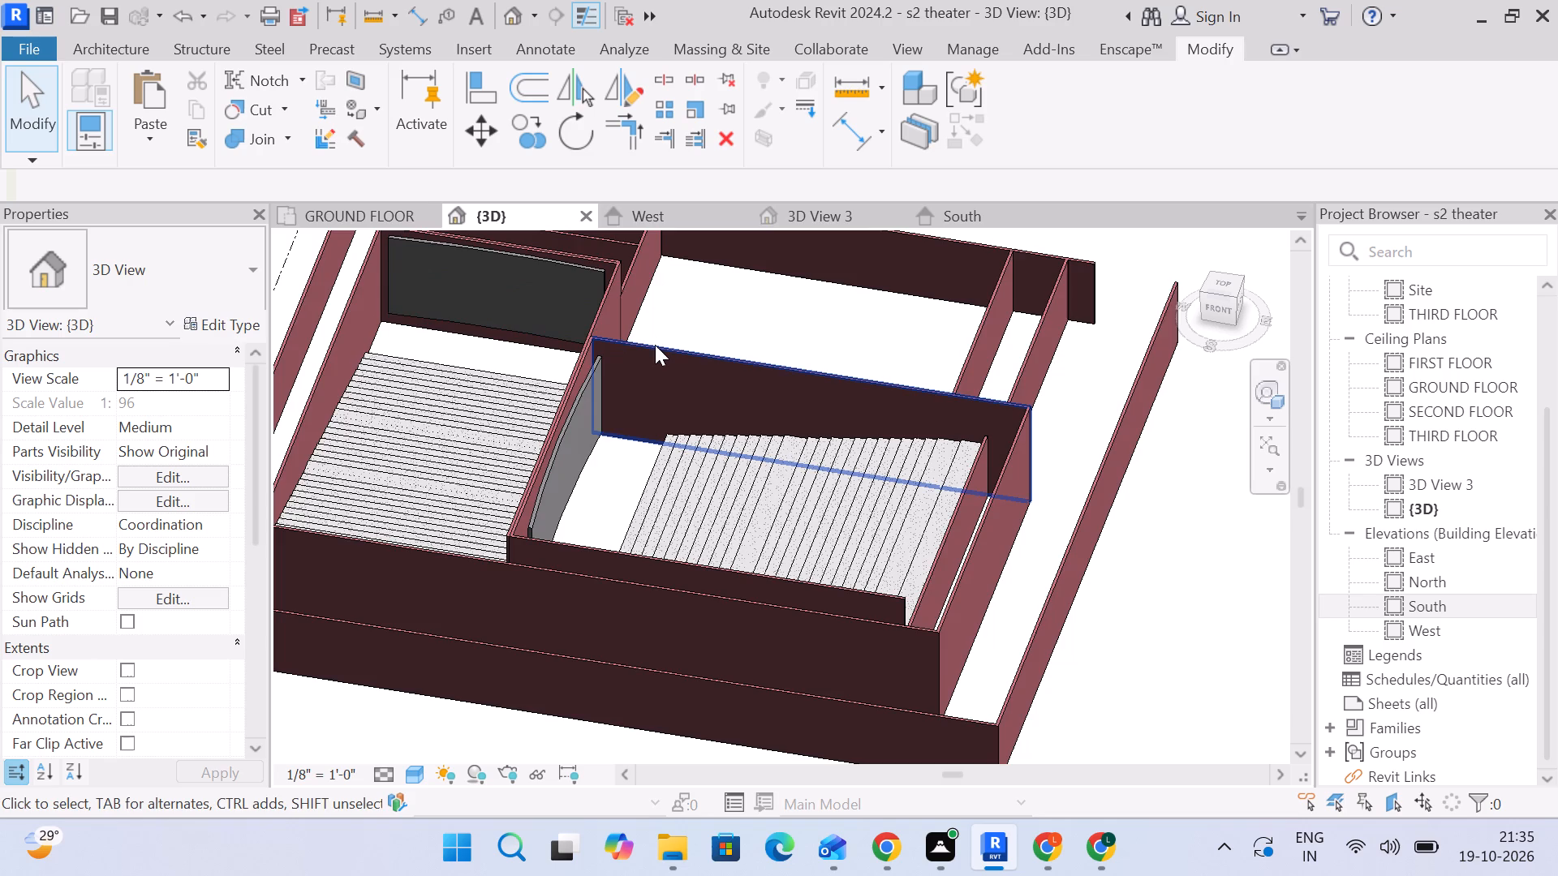
pyautogui.scroll(-4, 655, 348)
# In the ground floor plan, draw a horizontal grid line from the east end of the halls' south wall past the outer boundary wall.
pyautogui.click(342, 220)
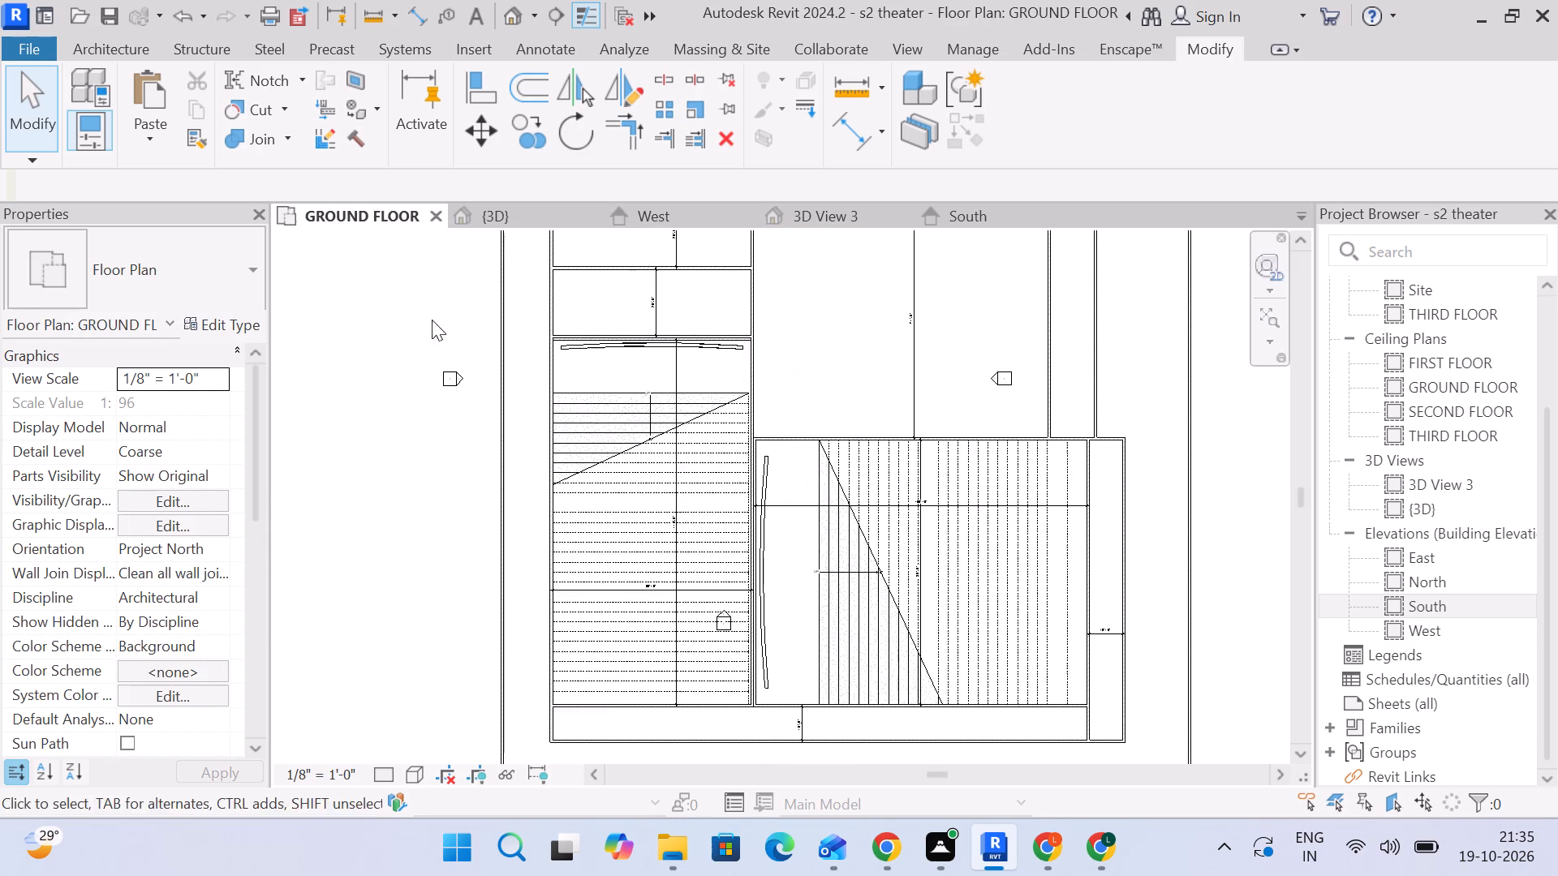
pyautogui.scroll(-5, 511, 412)
pyautogui.scroll(2, 659, 462)
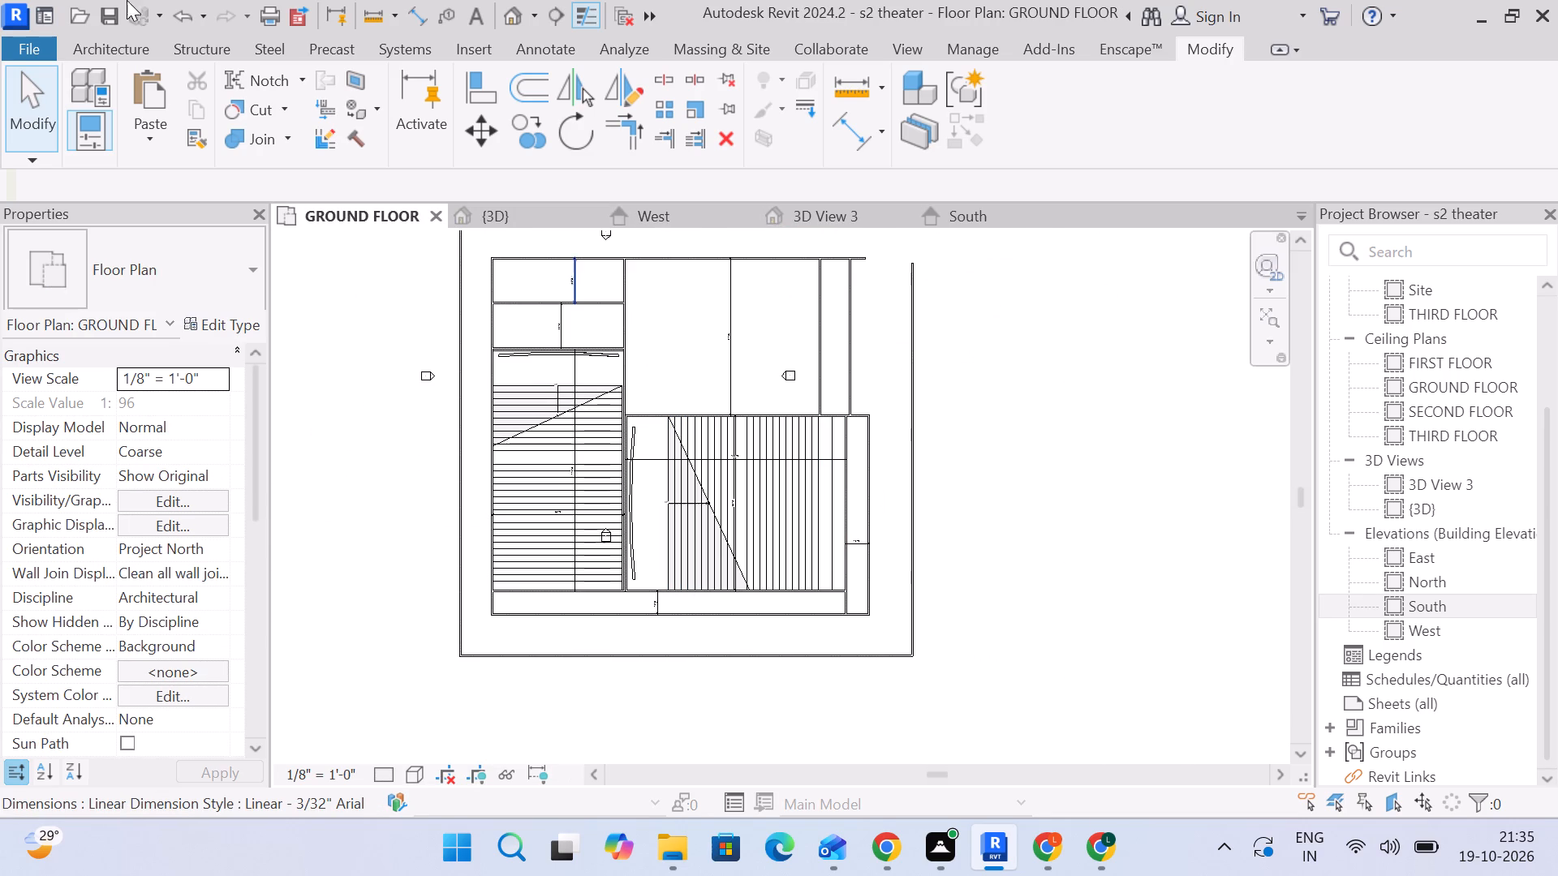
pyautogui.click(94, 50)
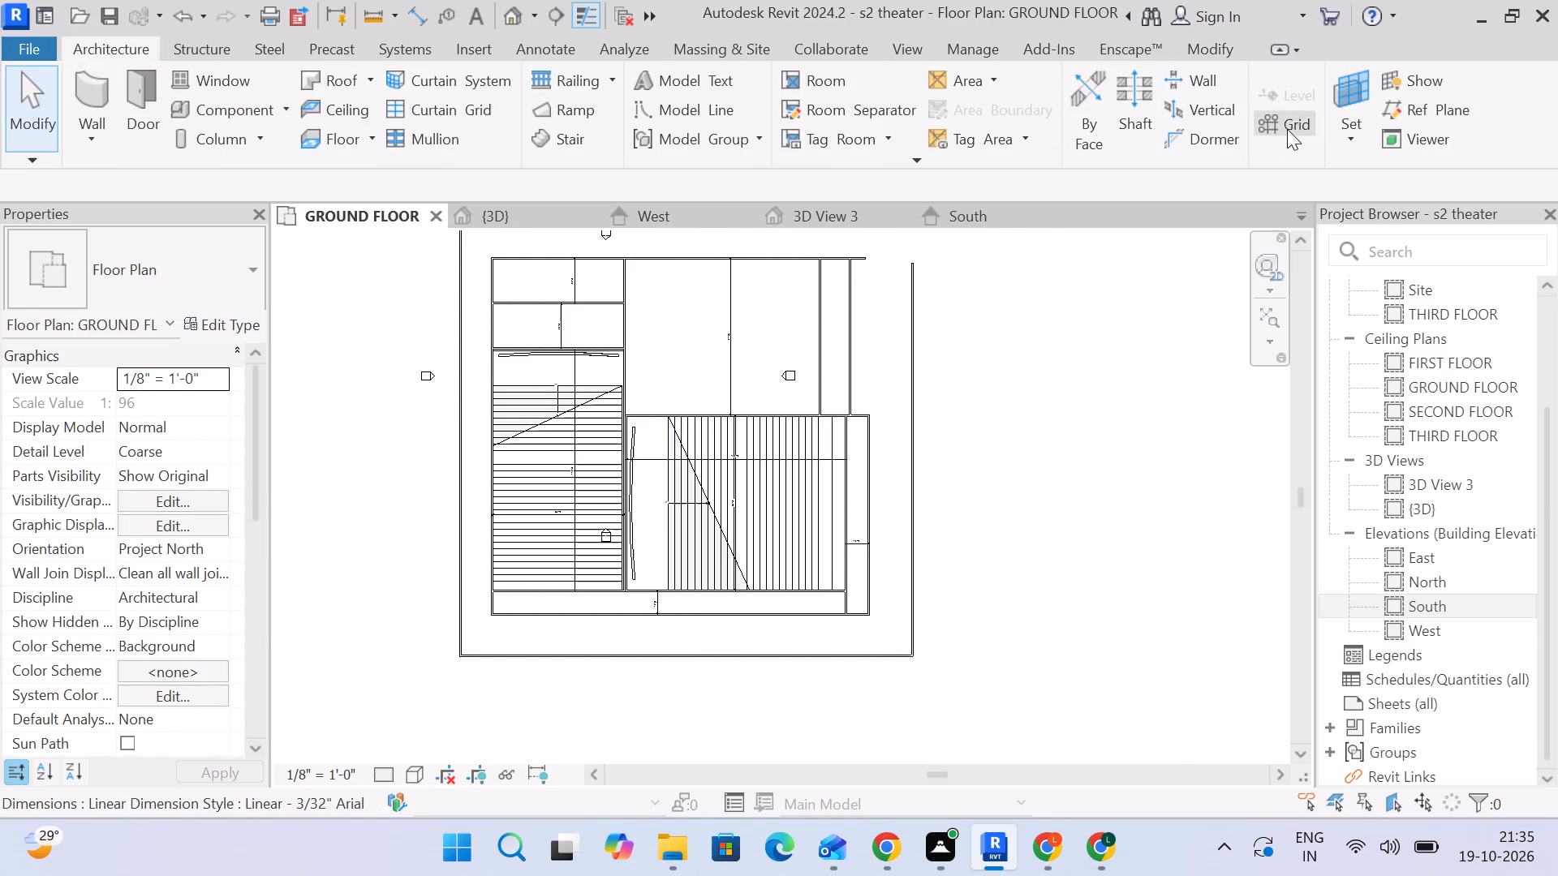
pyautogui.click(1285, 129)
pyautogui.scroll(5, 682, 547)
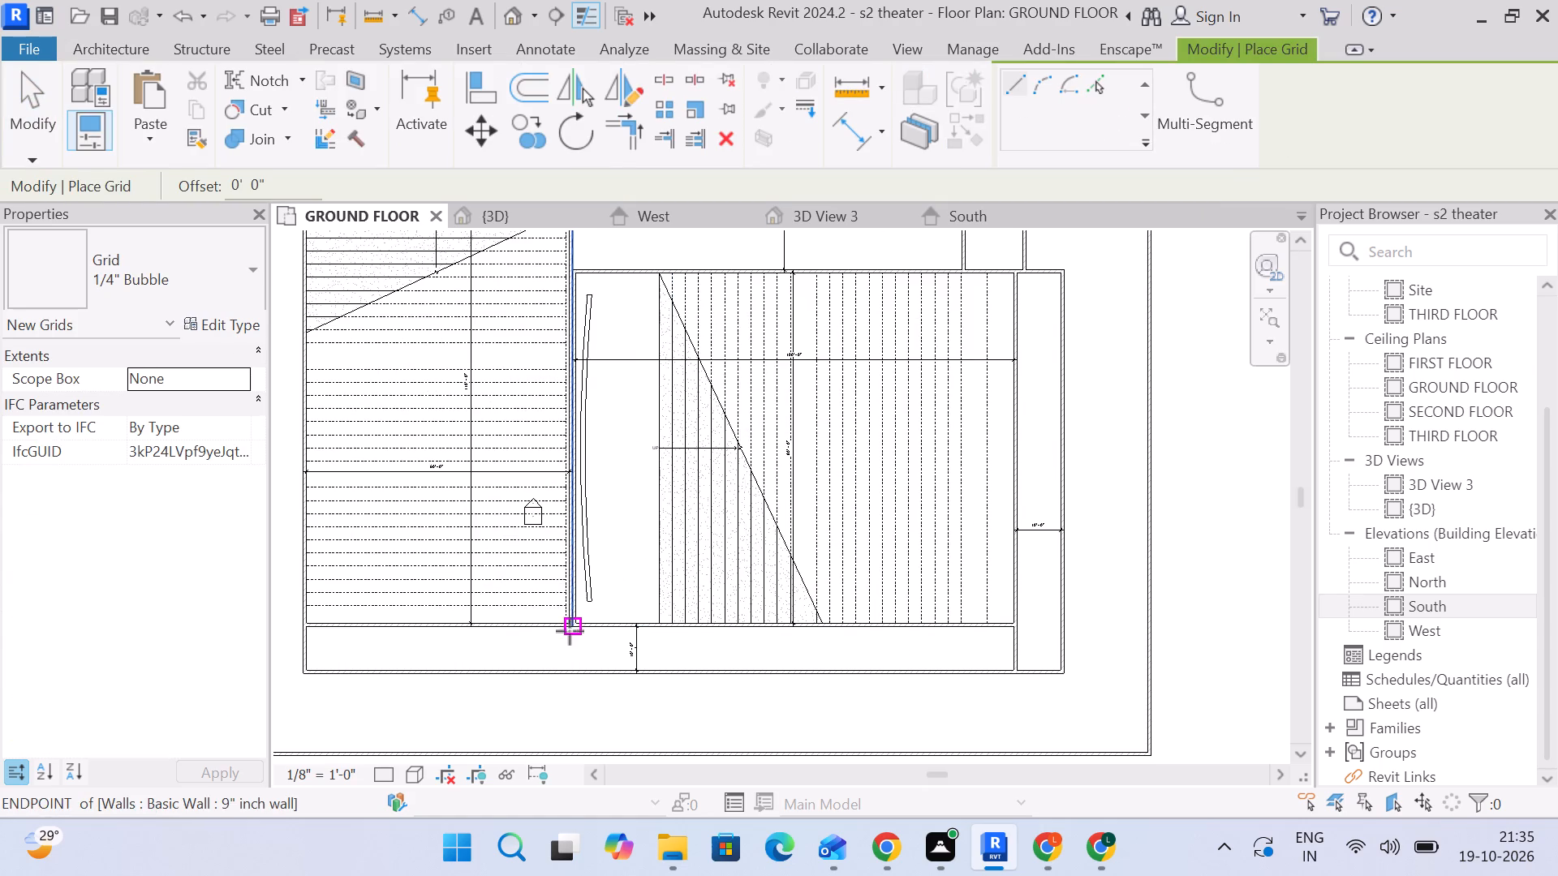
pyautogui.scroll(1, 540, 644)
pyautogui.moveTo(540, 644); pyautogui.dragTo(635, 602, button='middle')
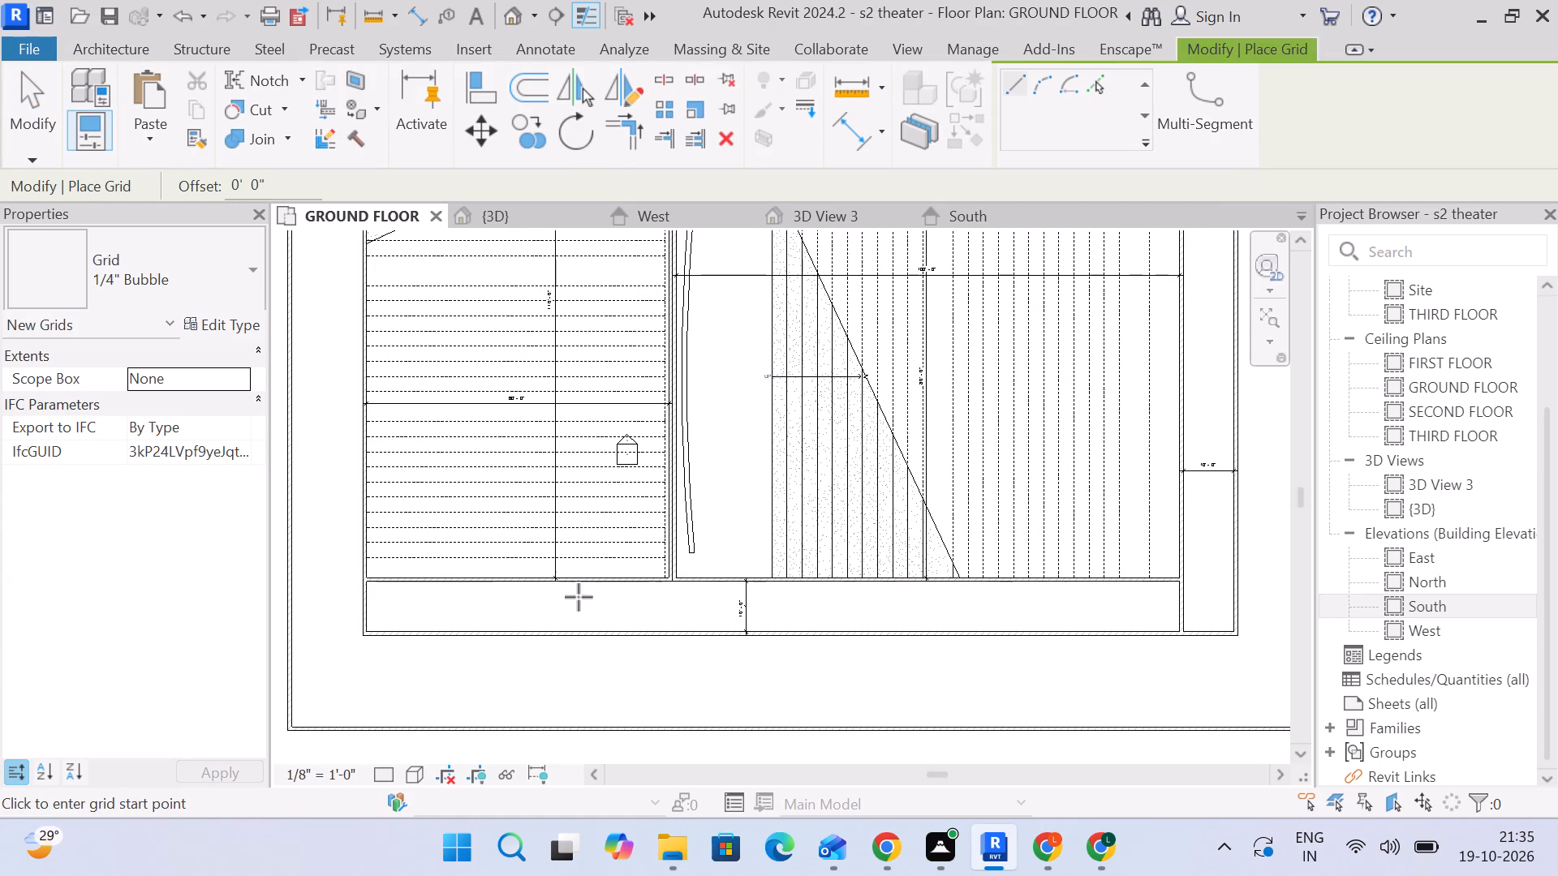
pyautogui.moveTo(815, 601); pyautogui.dragTo(686, 565, button='middle')
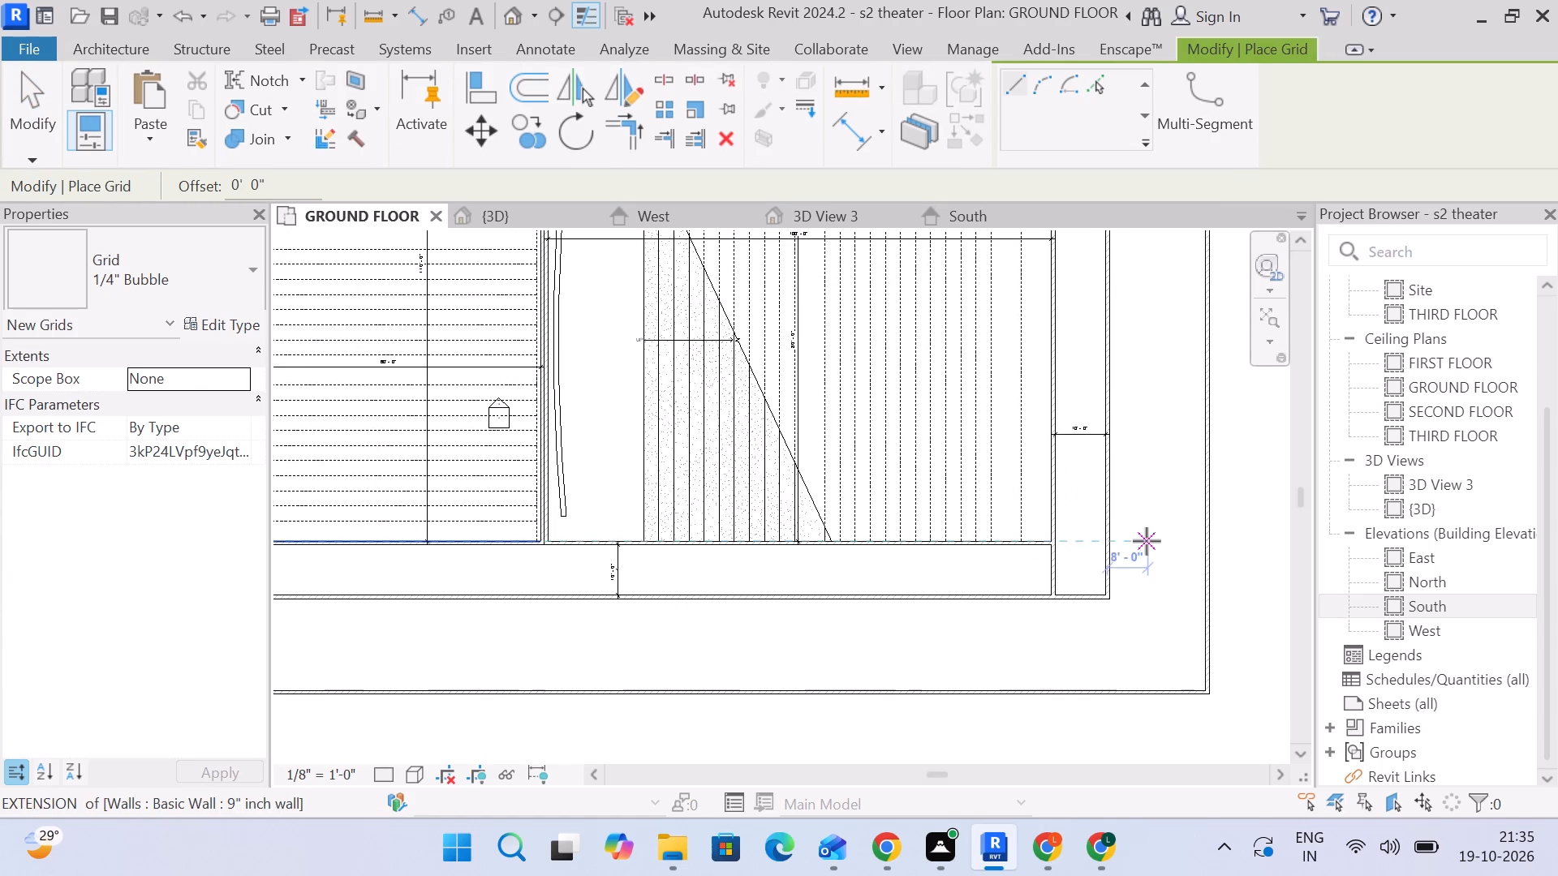
pyautogui.scroll(10, 1056, 543)
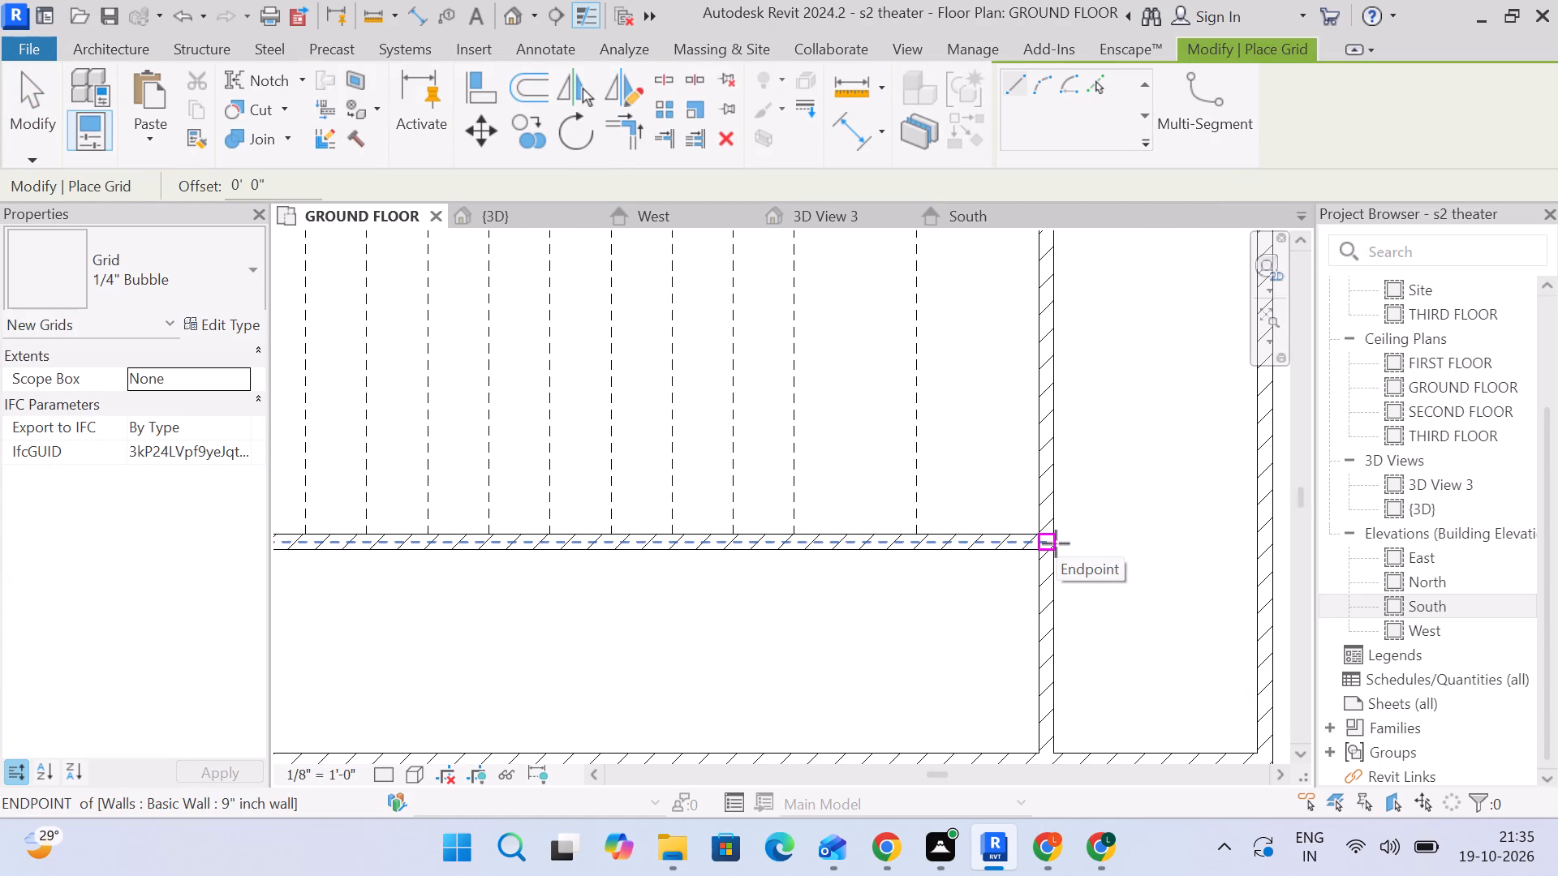
pyautogui.click(1056, 543)
pyautogui.scroll(-4, 1147, 541)
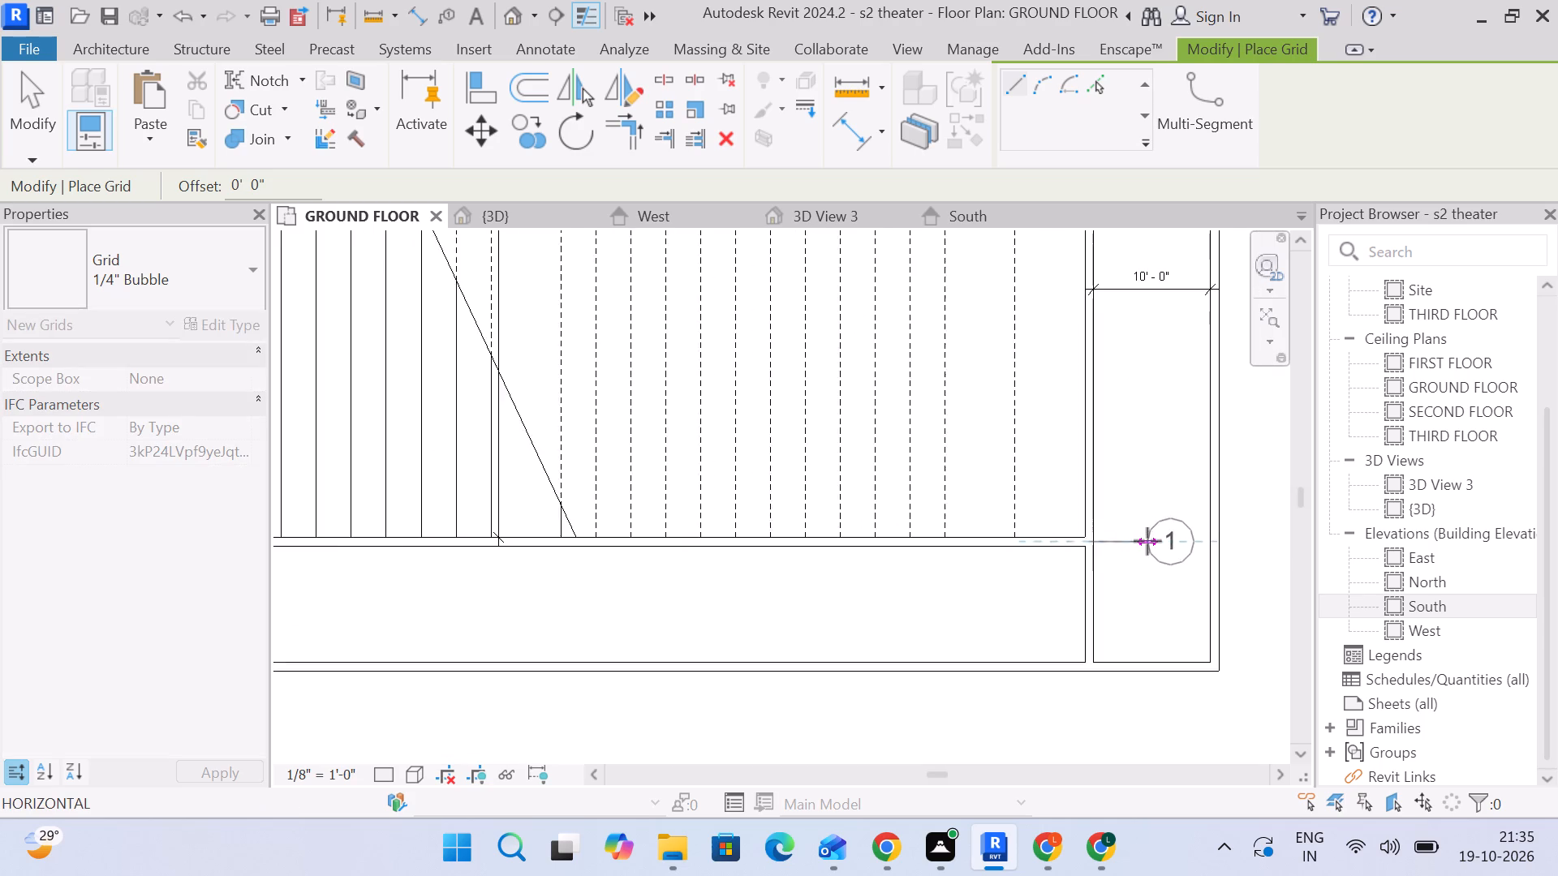
pyautogui.scroll(-1, 1147, 541)
pyautogui.moveTo(1147, 541); pyautogui.dragTo(877, 495, button='middle')
pyautogui.scroll(-2, 1088, 495)
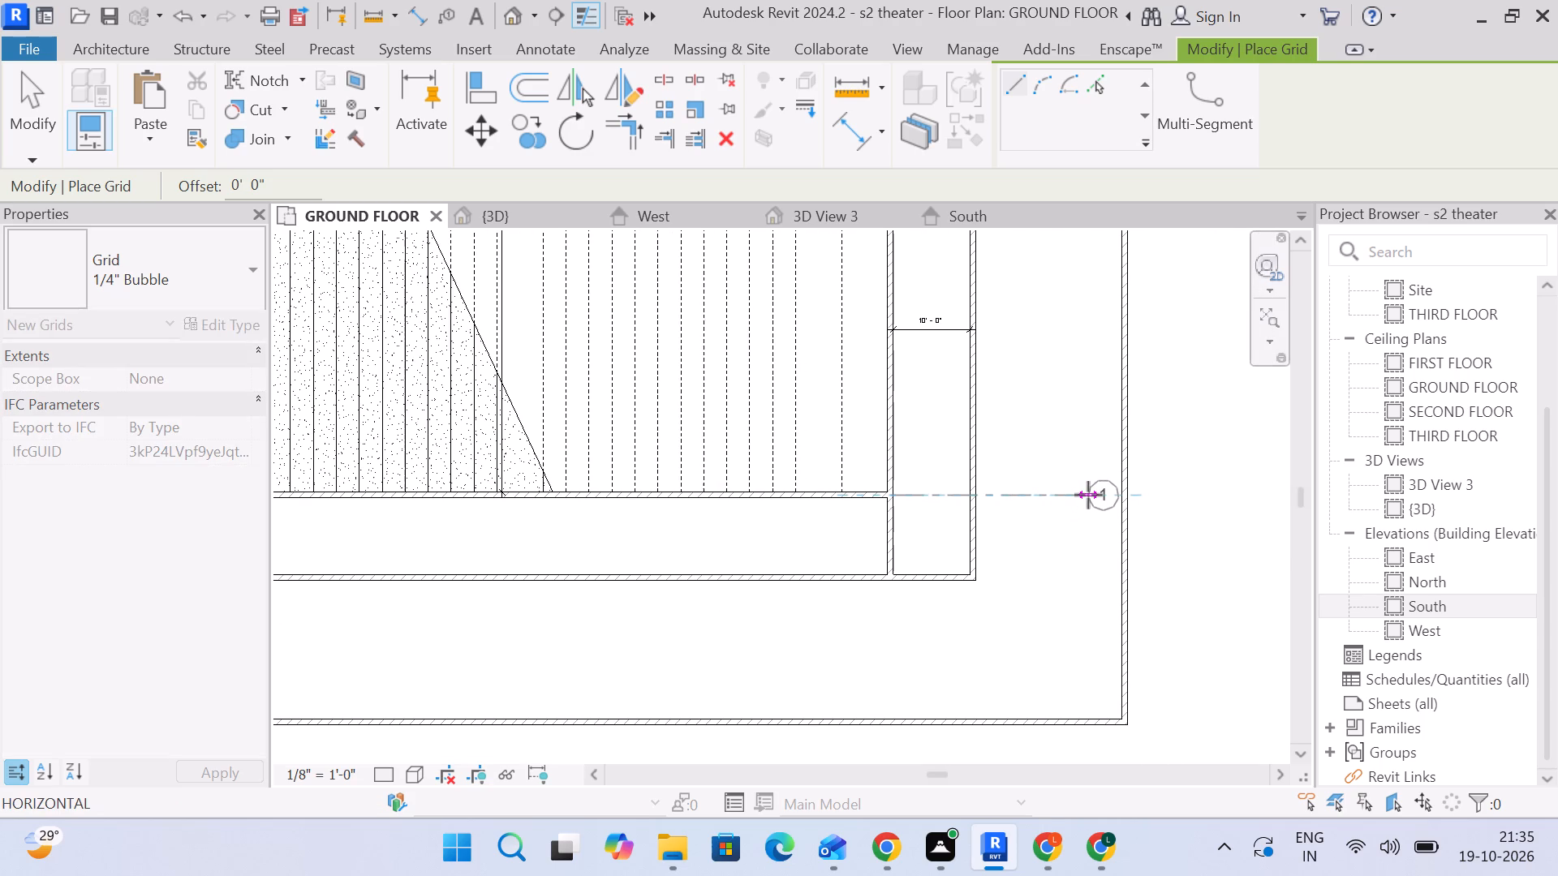
pyautogui.scroll(-4, 1177, 486)
pyautogui.moveTo(1174, 486); pyautogui.dragTo(1038, 466, button='middle')
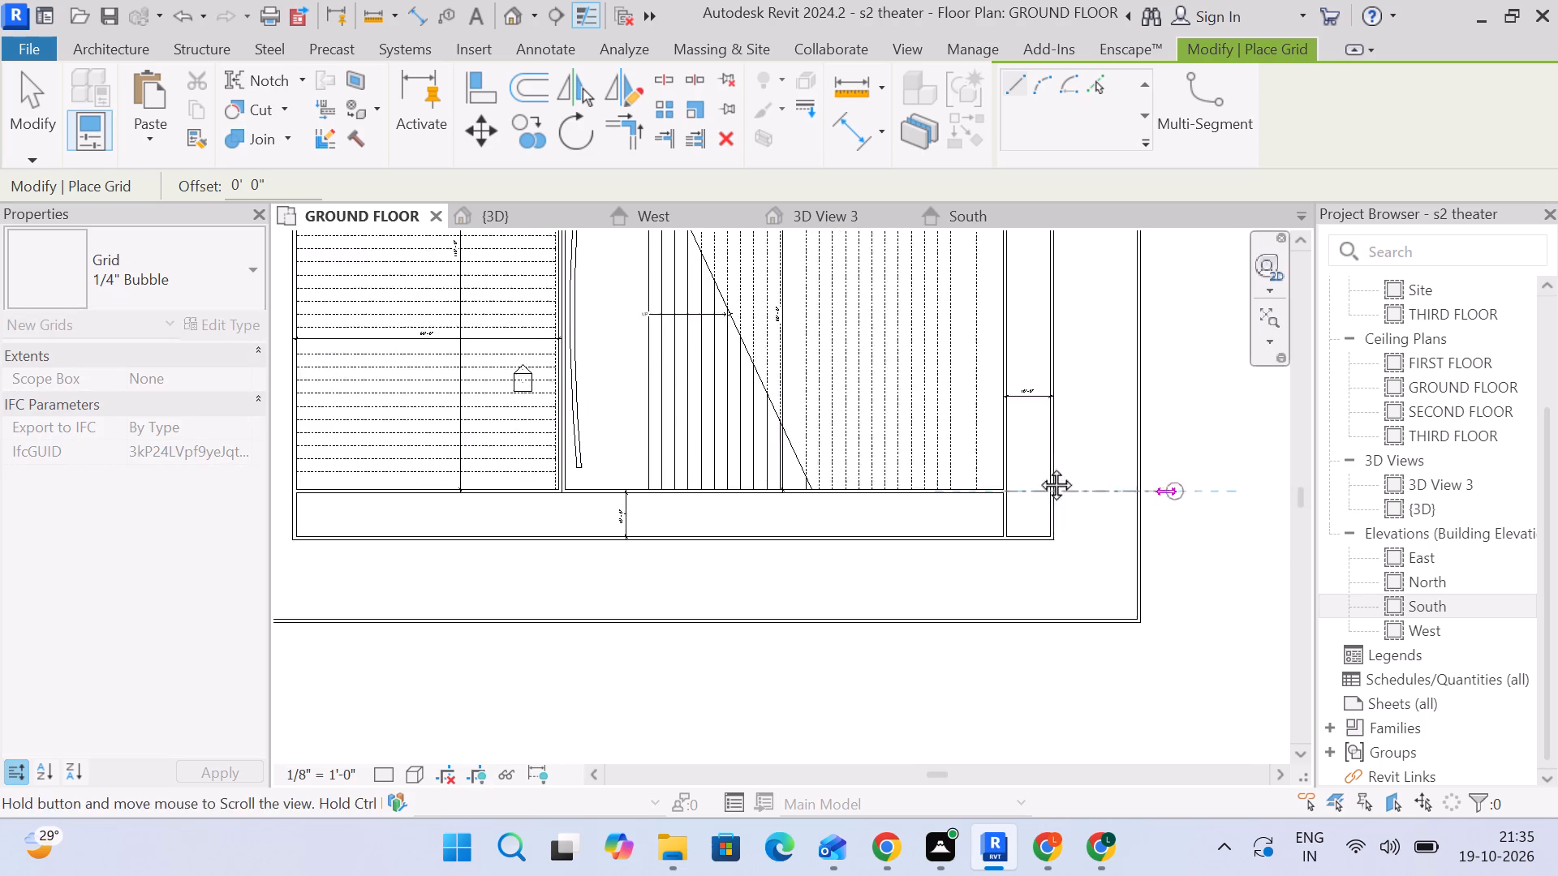
pyautogui.moveTo(1038, 466); pyautogui.dragTo(947, 459, button='middle')
pyautogui.click(952, 457)
pyautogui.press('Escape')
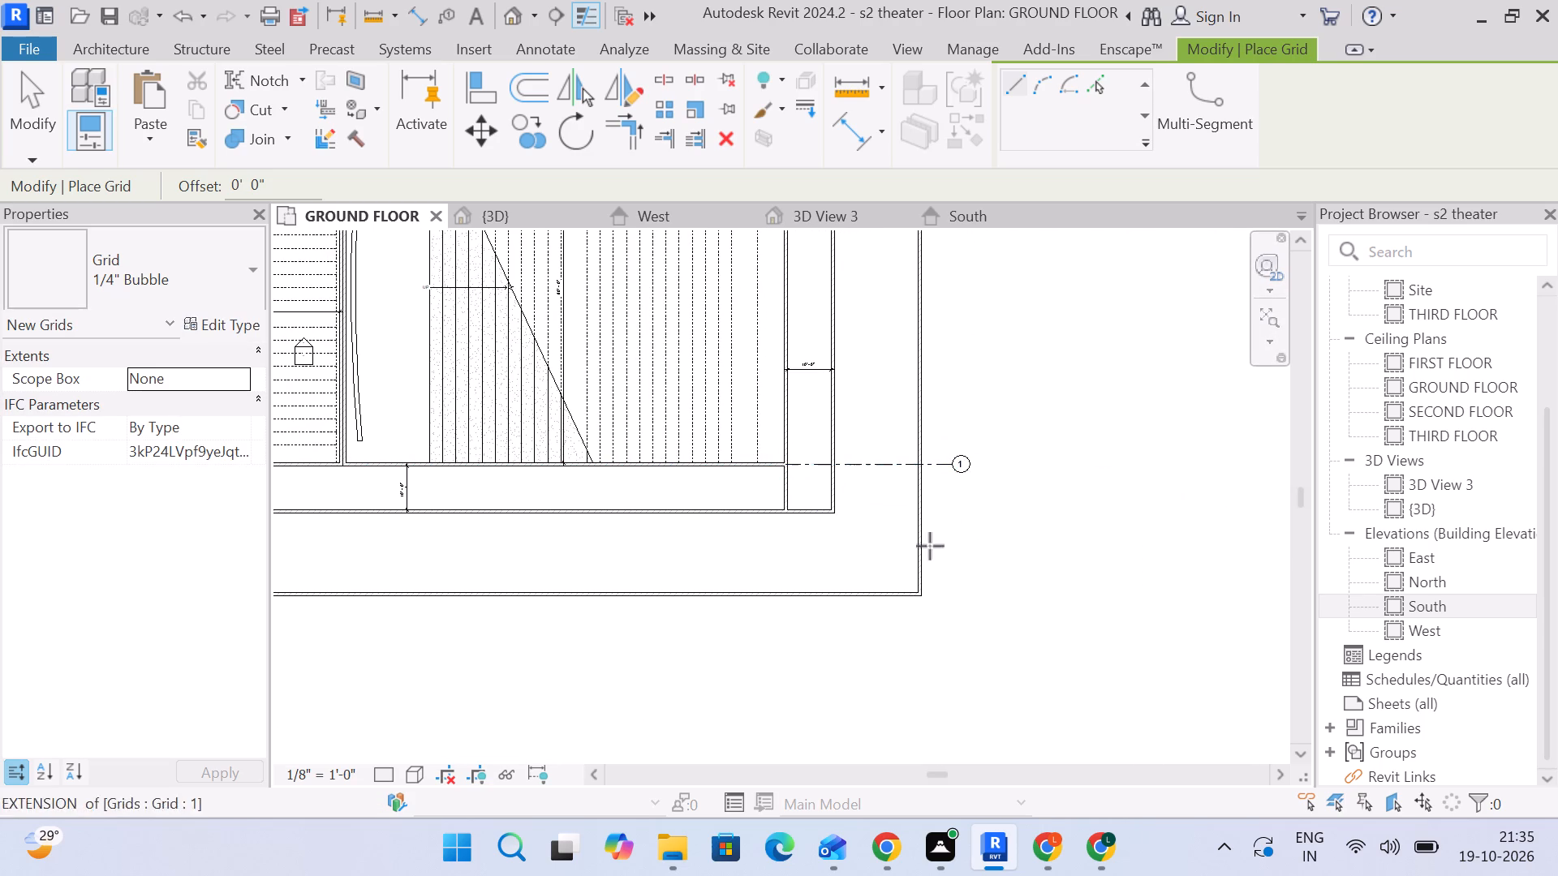
pyautogui.press('Escape')
# Extend the horizontal grid line's west end along the halls' south wall until it passes the western outer boundary wall.
pyautogui.click(852, 466)
pyautogui.moveTo(786, 466); pyautogui.dragTo(472, 463)
pyautogui.moveTo(470, 499); pyautogui.dragTo(1306, 528, button='middle')
pyautogui.moveTo(1157, 513); pyautogui.dragTo(1006, 496, button='middle')
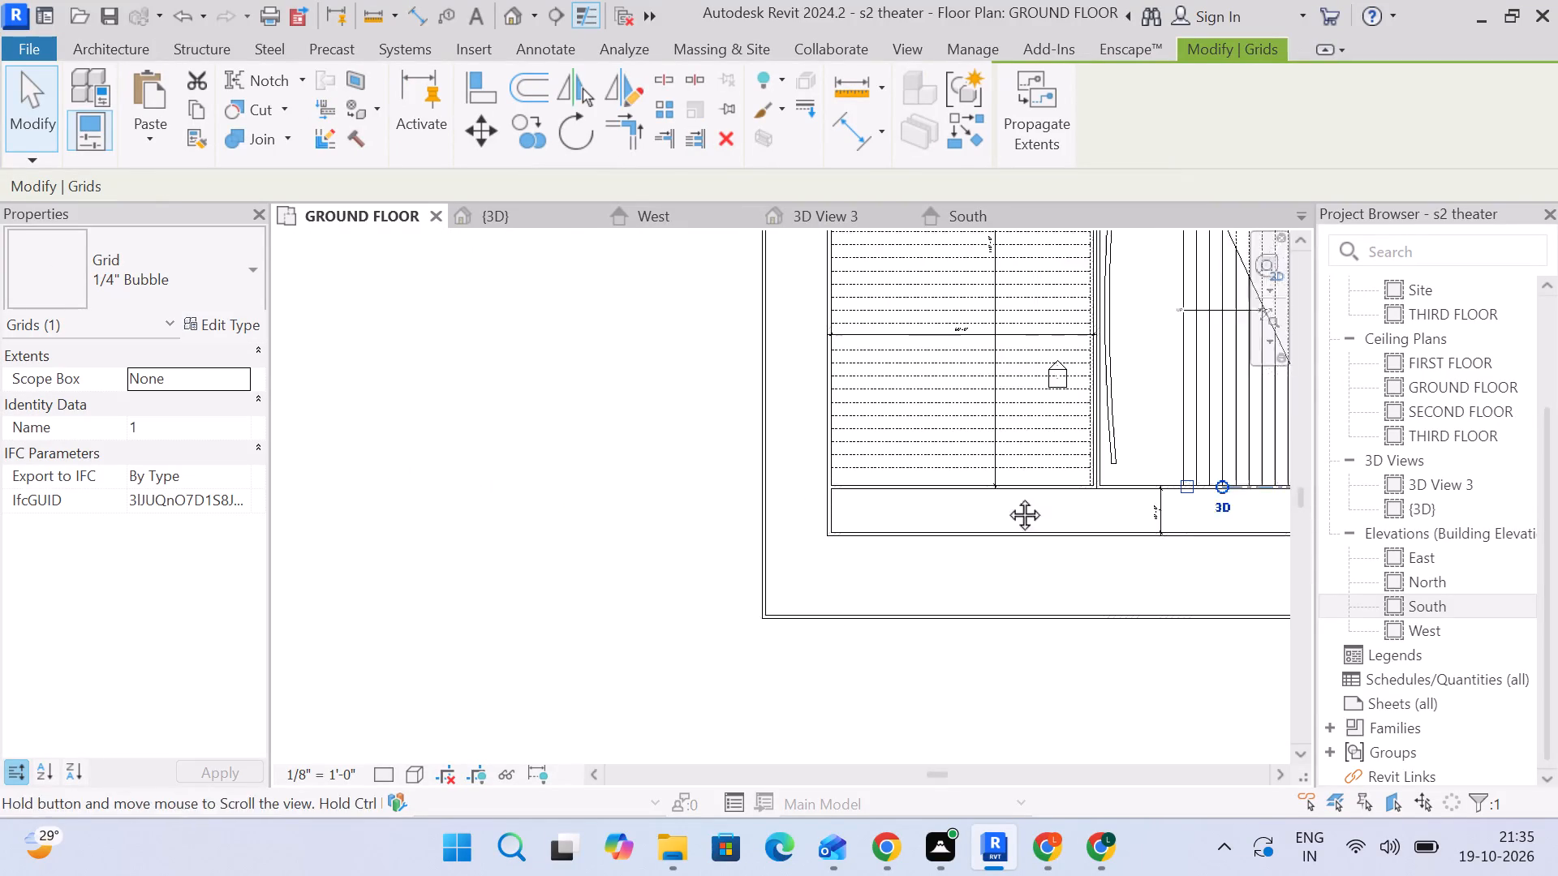
pyautogui.moveTo(1006, 496); pyautogui.dragTo(853, 474, button='middle')
pyautogui.moveTo(1098, 451); pyautogui.dragTo(670, 455)
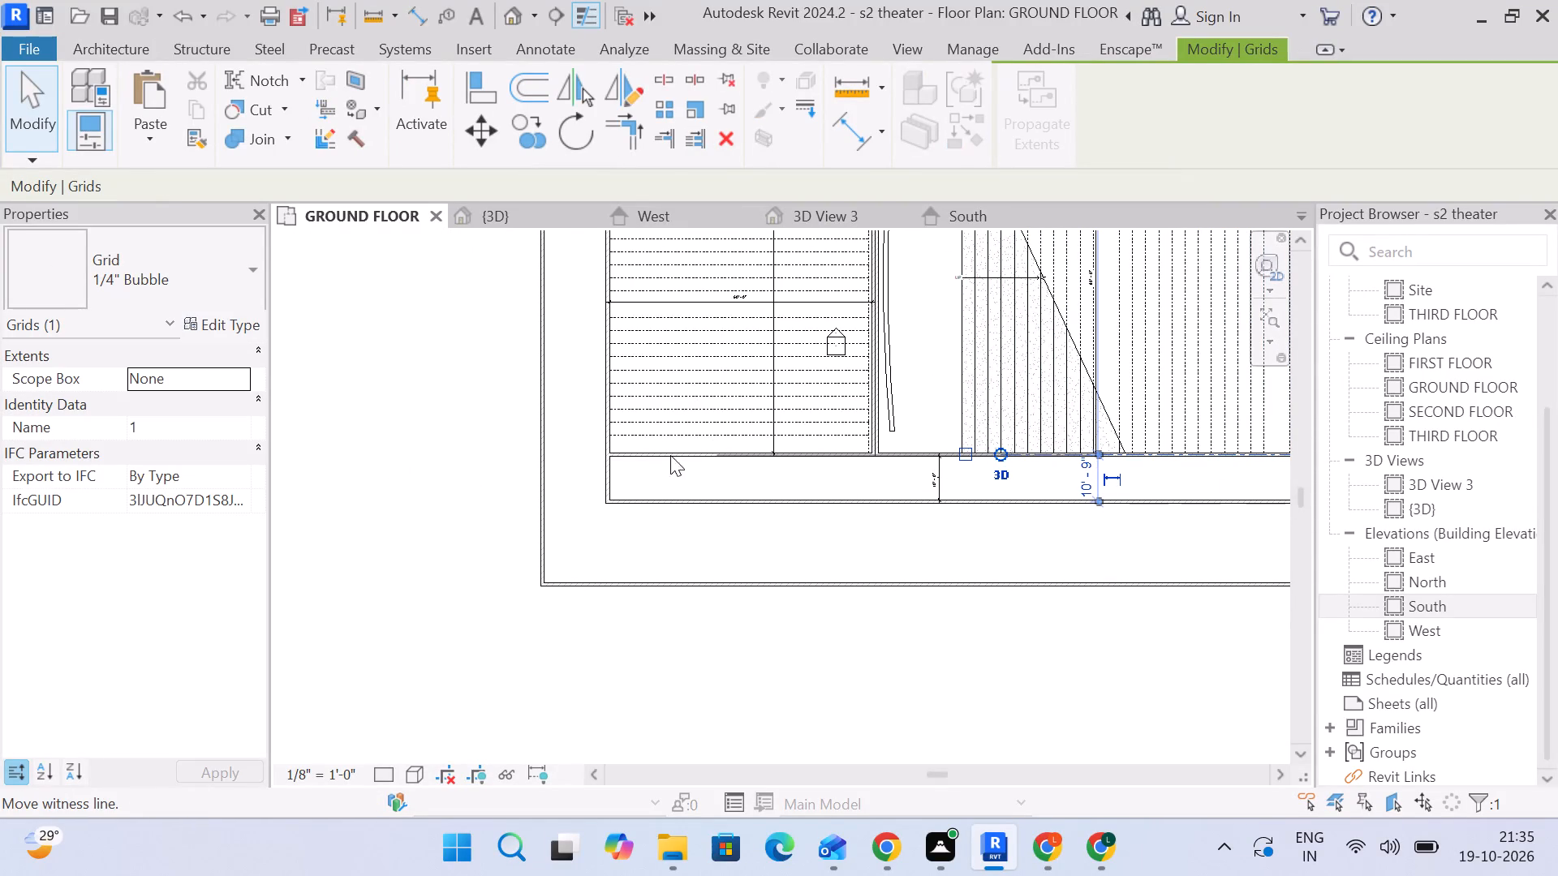
pyautogui.moveTo(670, 455); pyautogui.dragTo(533, 455)
pyautogui.click(989, 542)
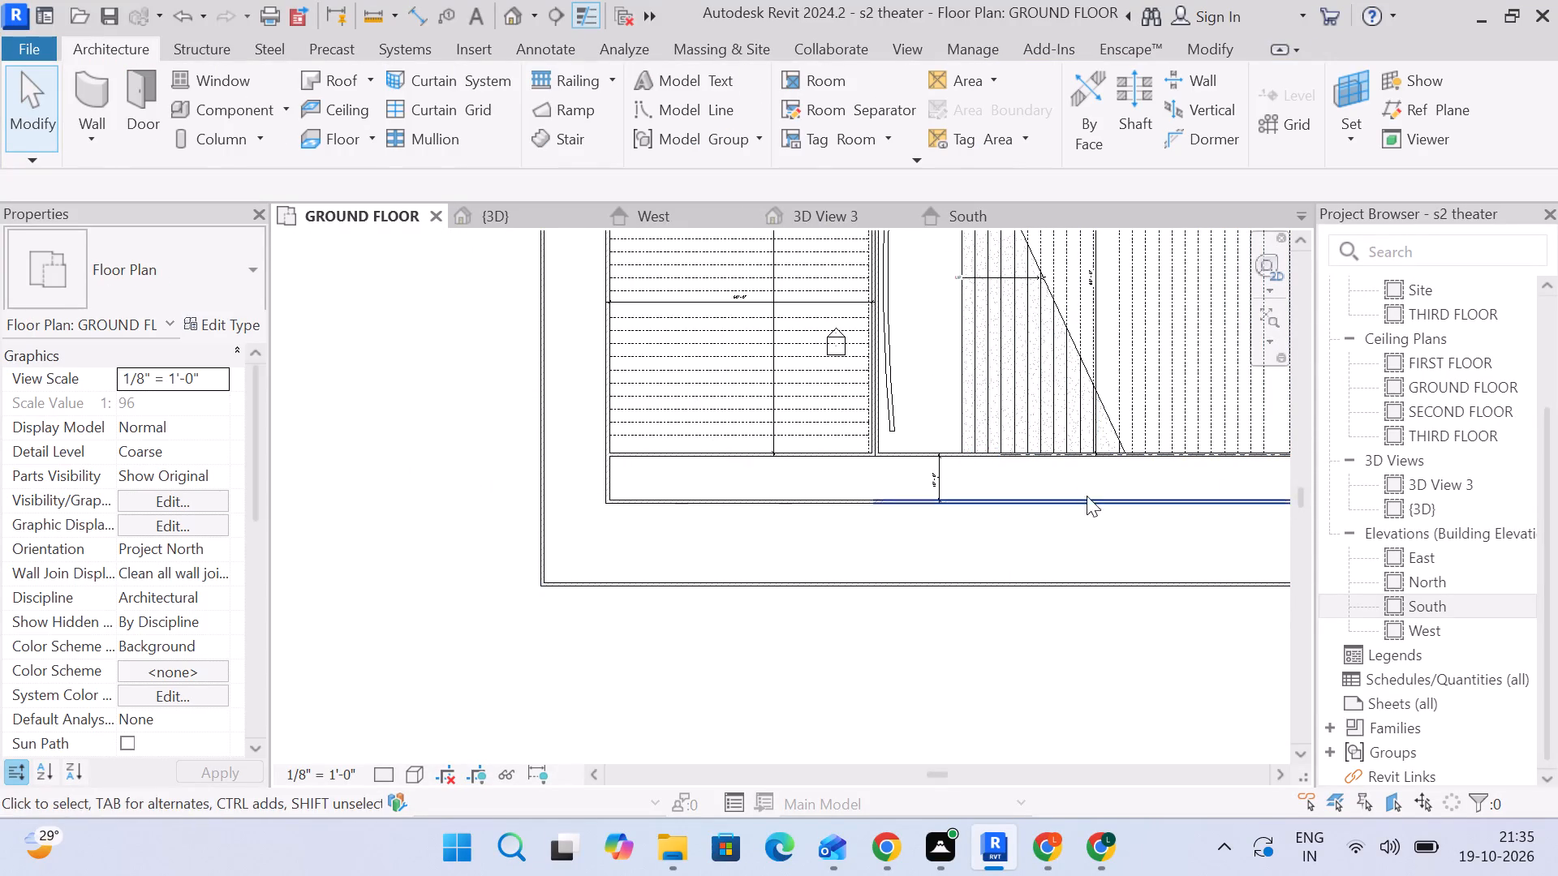
pyautogui.scroll(4, 1137, 464)
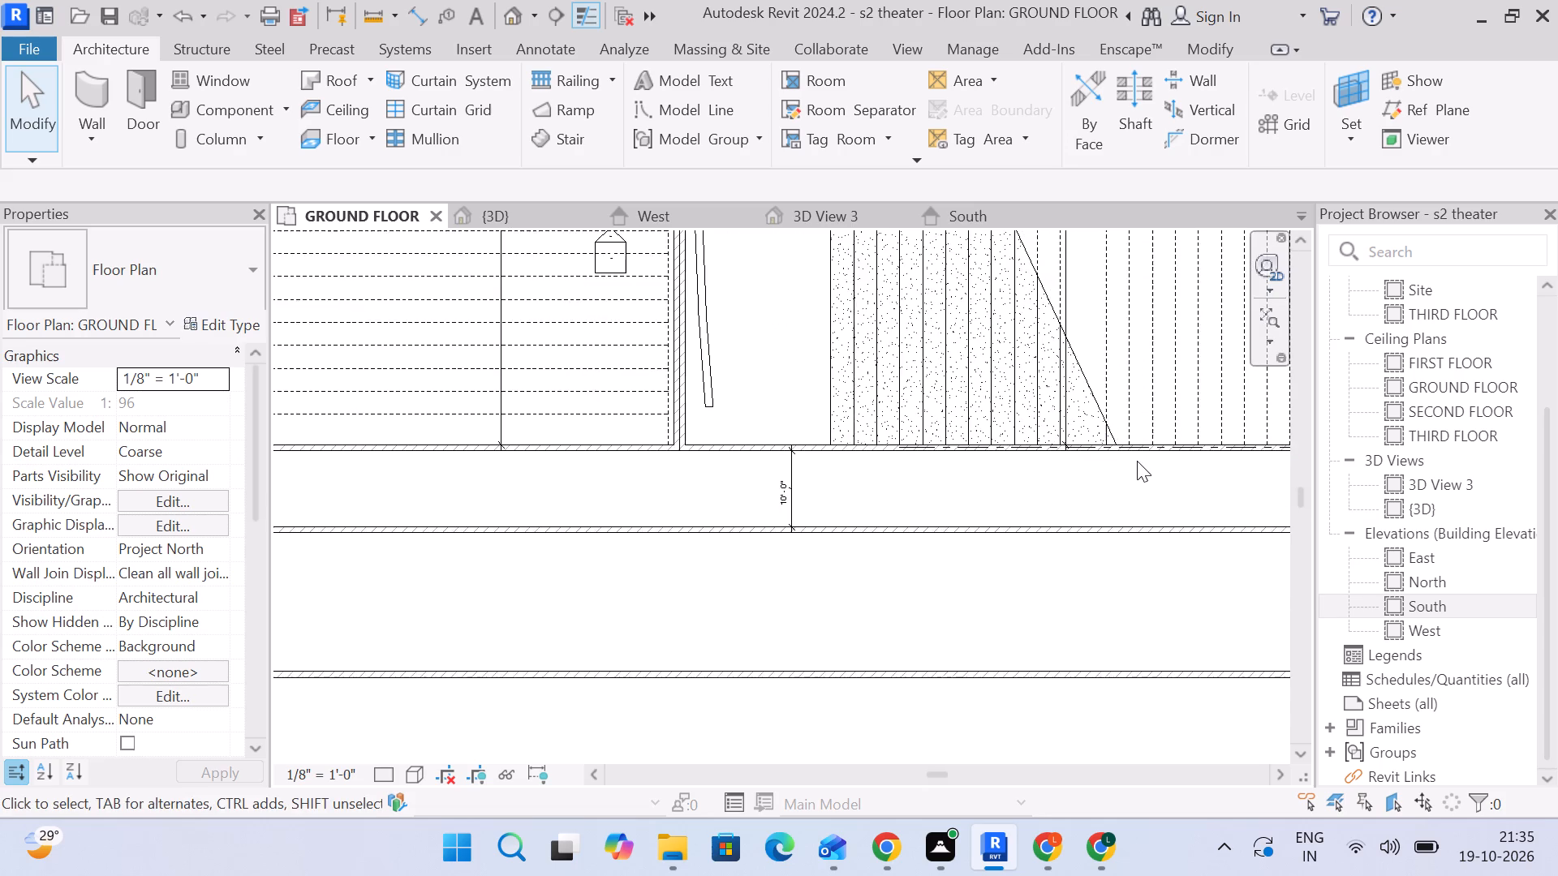
pyautogui.scroll(10, 1134, 449)
pyautogui.scroll(-10, 1134, 442)
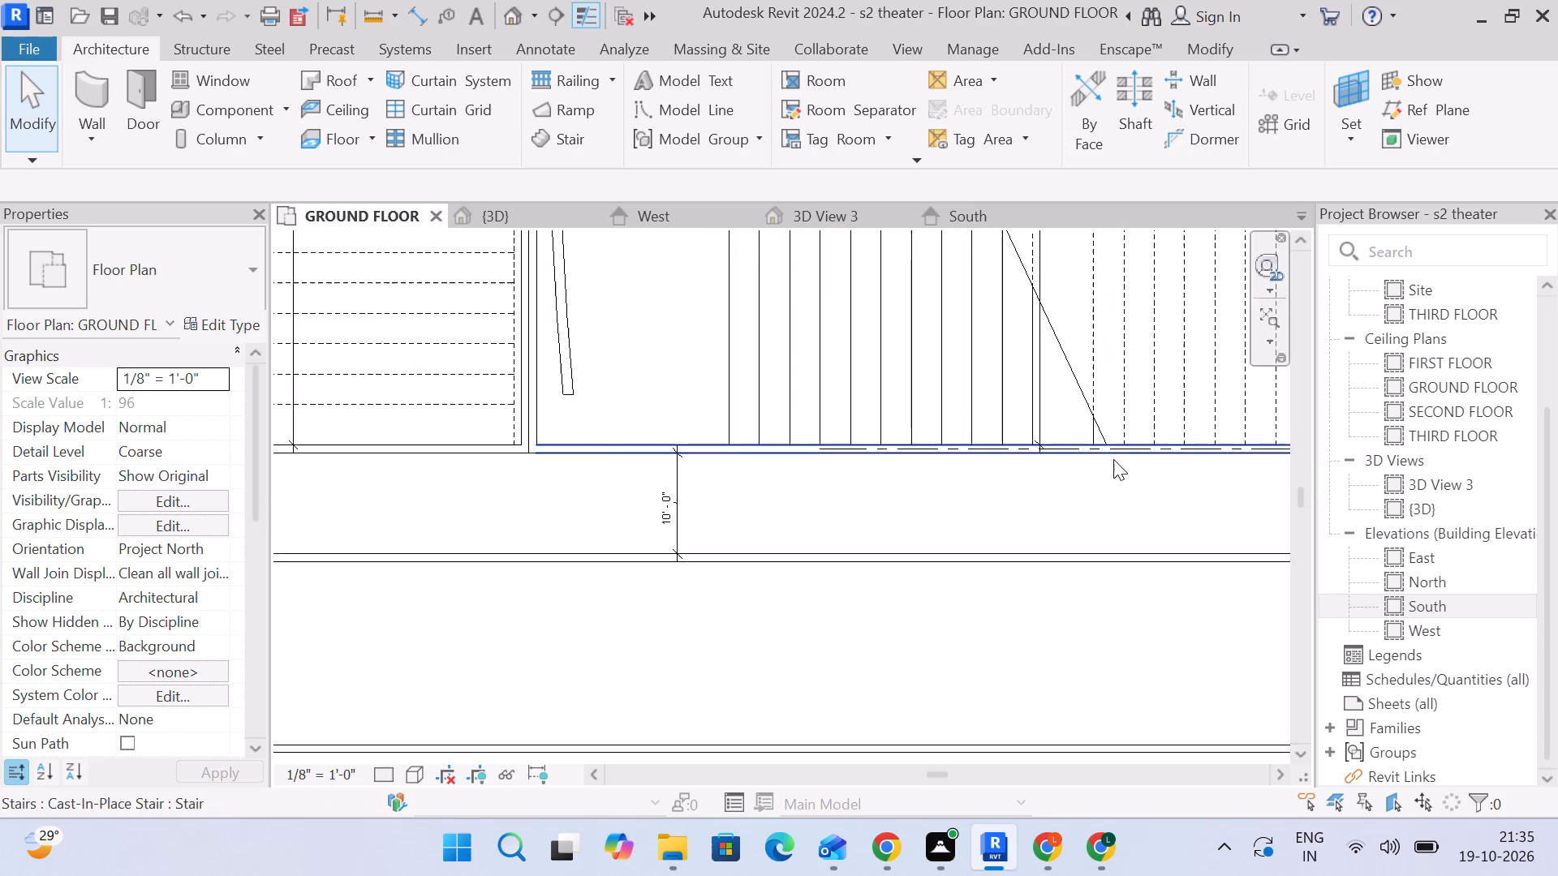
pyautogui.scroll(-8, 1113, 459)
pyautogui.moveTo(981, 463); pyautogui.dragTo(781, 463, button='middle')
pyautogui.click(1068, 454)
pyautogui.scroll(5, 814, 452)
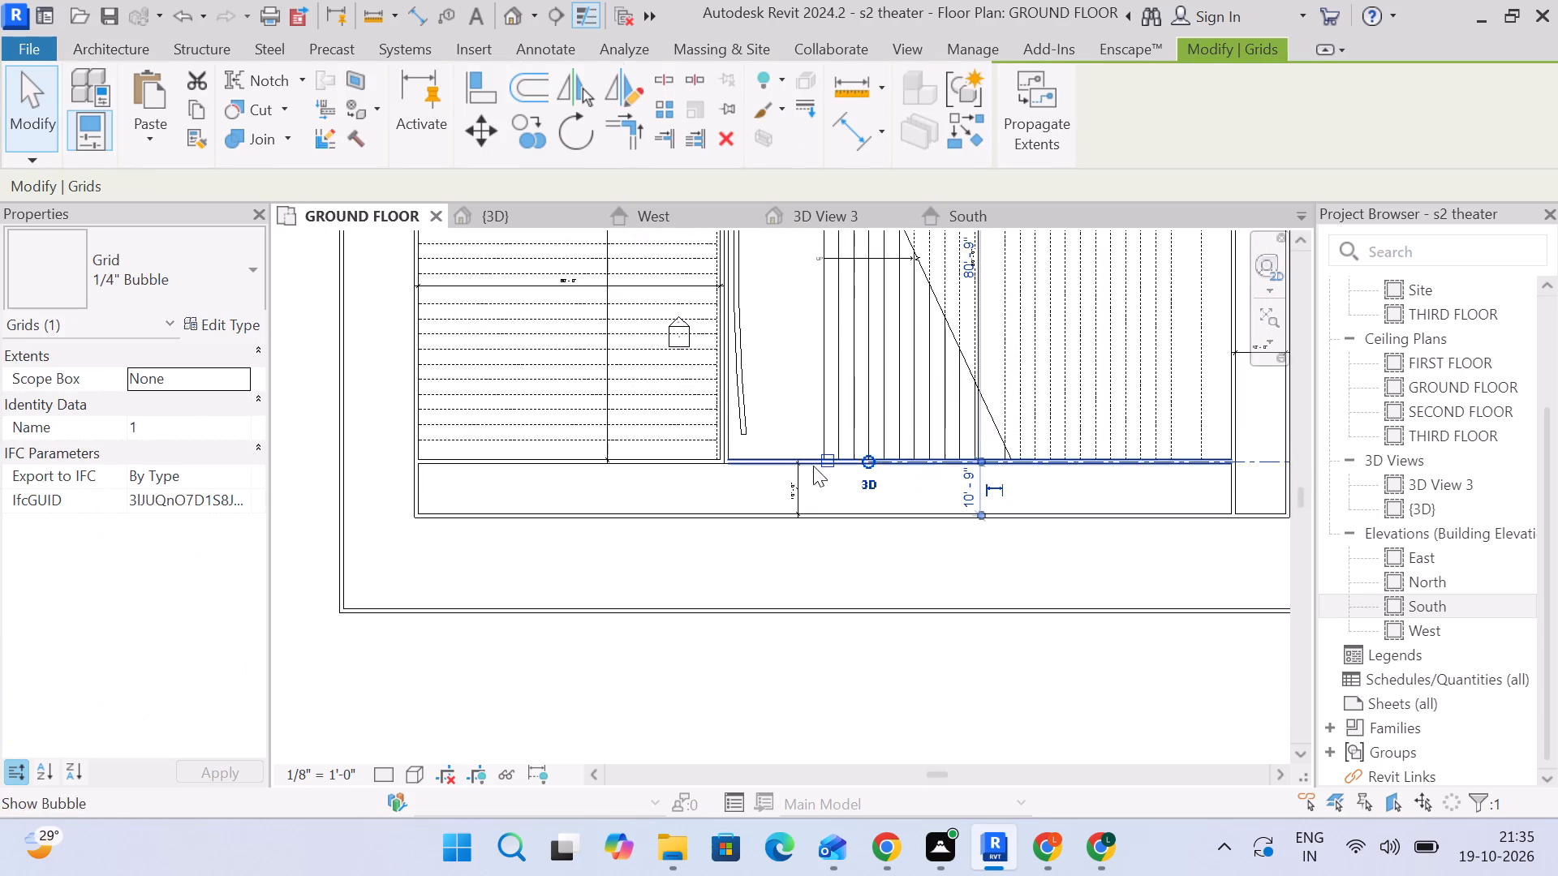
pyautogui.moveTo(812, 490); pyautogui.dragTo(886, 493, button='middle')
pyautogui.moveTo(940, 464); pyautogui.dragTo(438, 457)
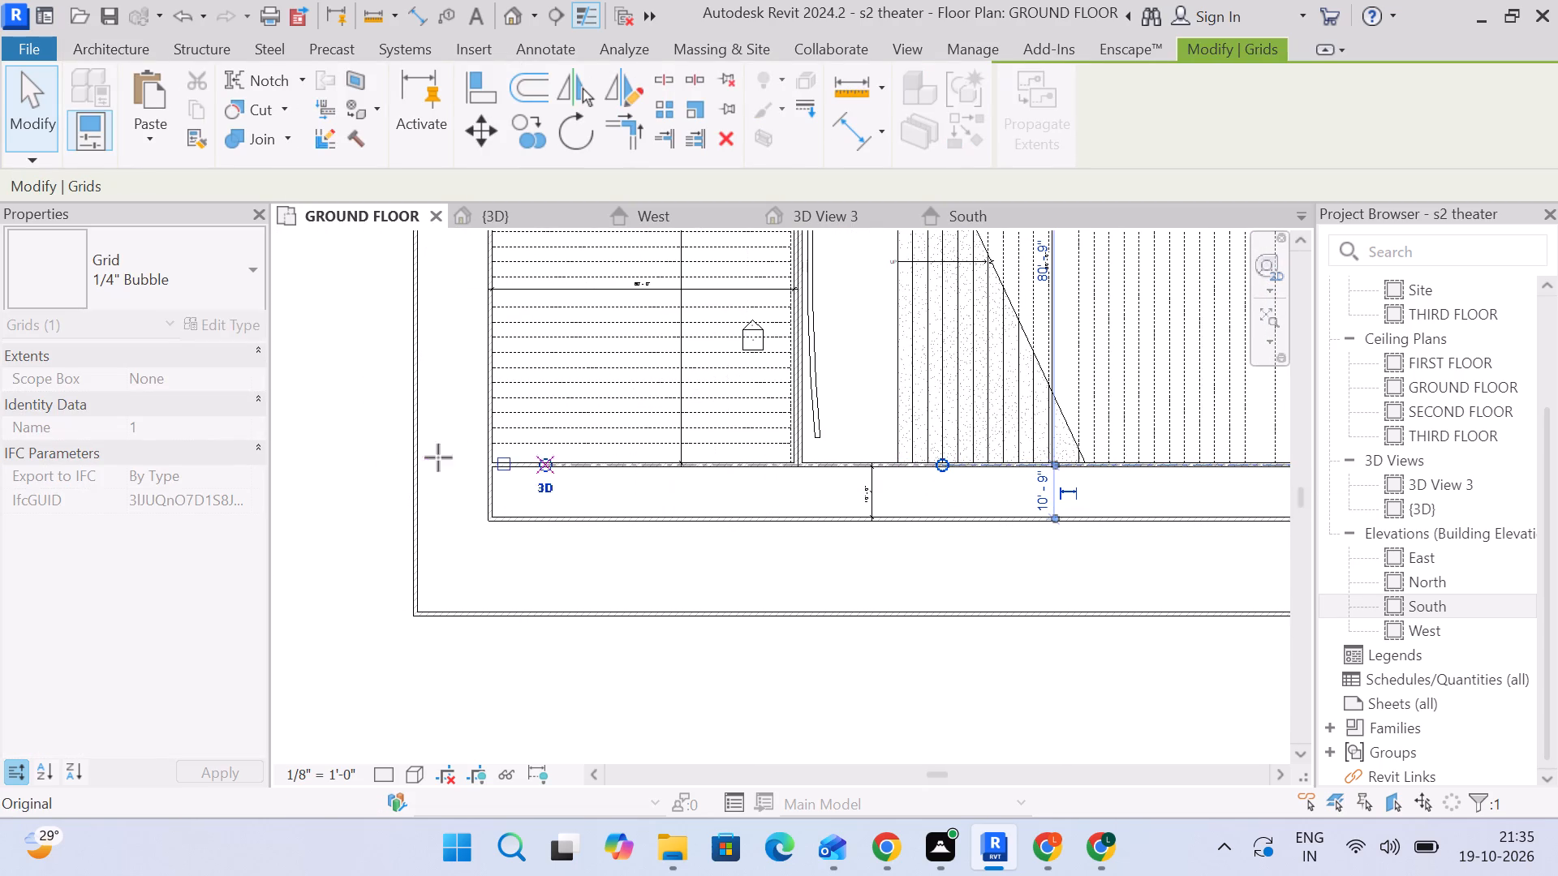
pyautogui.moveTo(438, 457); pyautogui.dragTo(338, 457)
# Show the grid bubble at the west end of the horizontal grid line as well.
pyautogui.moveTo(368, 490); pyautogui.dragTo(563, 471, button='middle')
pyautogui.scroll(-6, 566, 468)
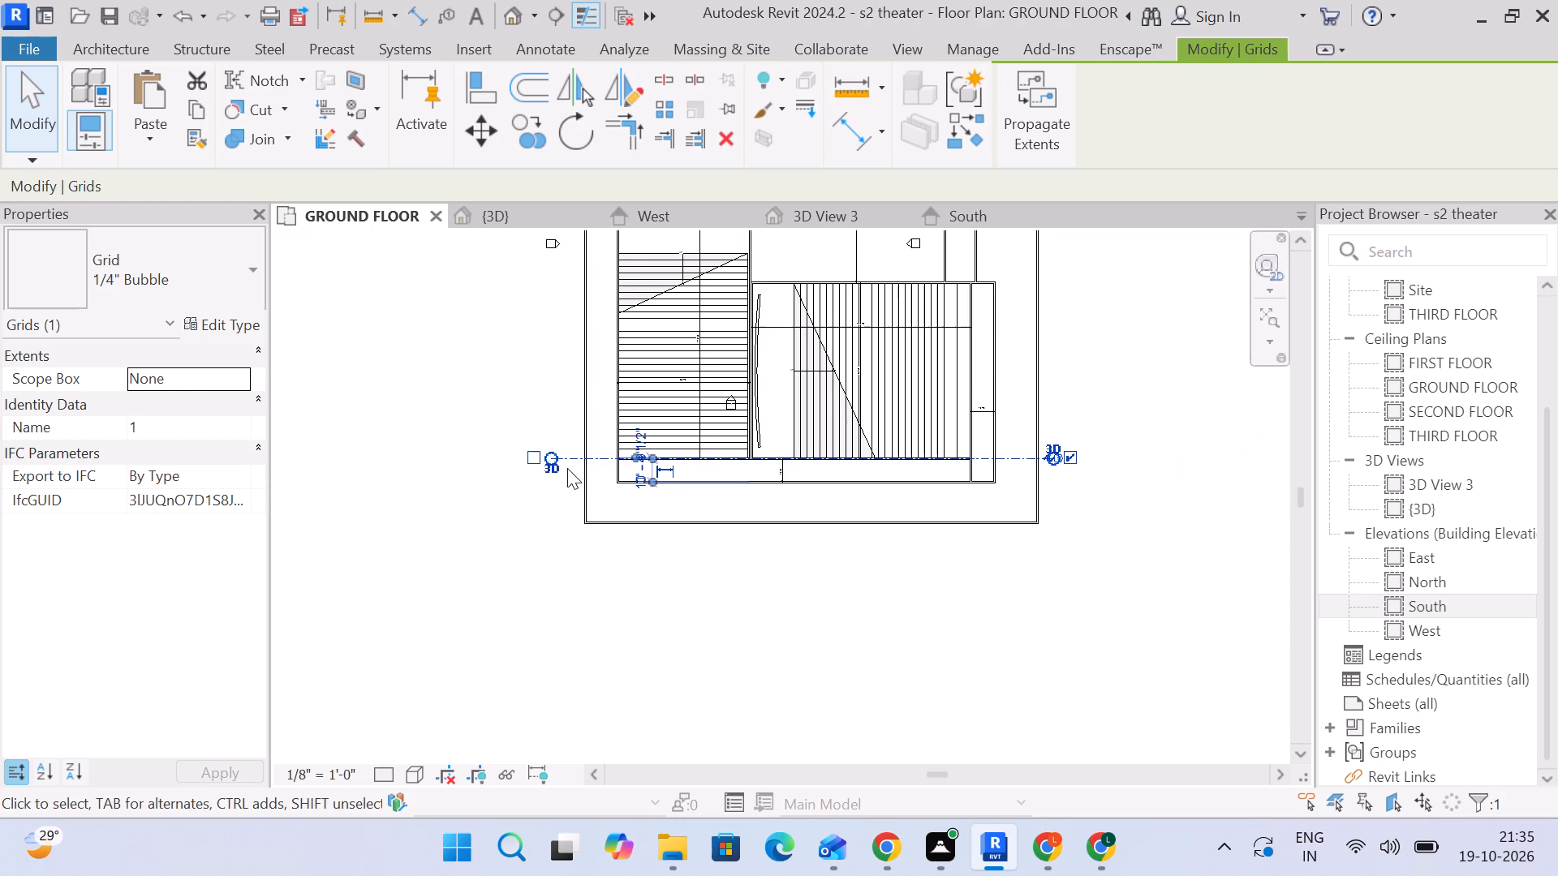
pyautogui.scroll(2, 510, 465)
pyautogui.click(534, 461)
pyautogui.click(531, 484)
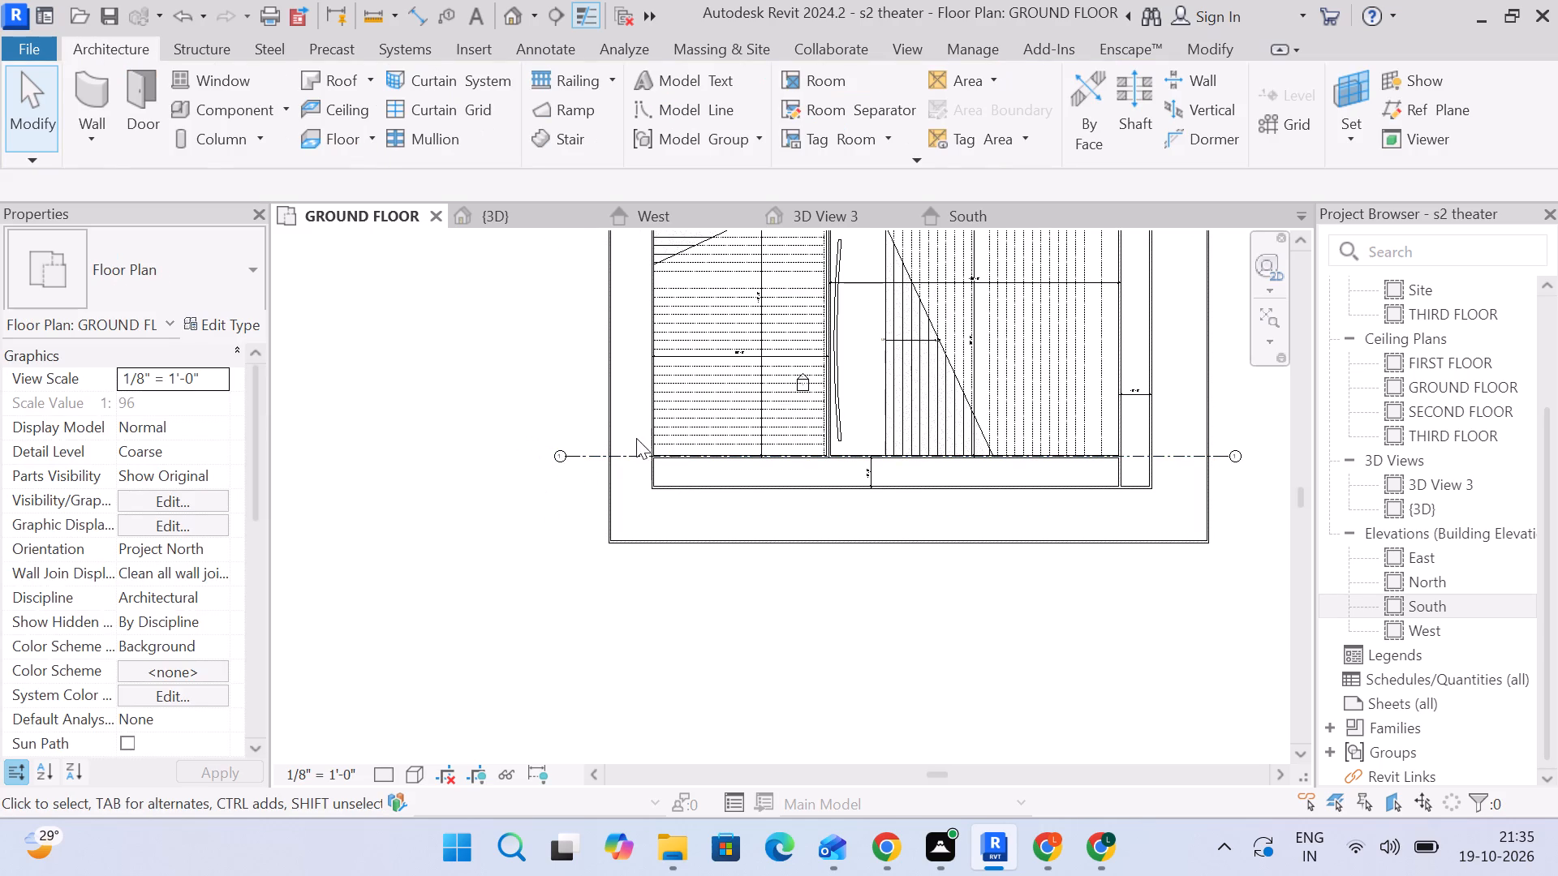
# Examine the wall junction between the two halls in plan, near the north end of the eastern hall's curved screen.
pyautogui.scroll(-2, 632, 391)
pyautogui.moveTo(632, 391); pyautogui.dragTo(557, 475, button='middle')
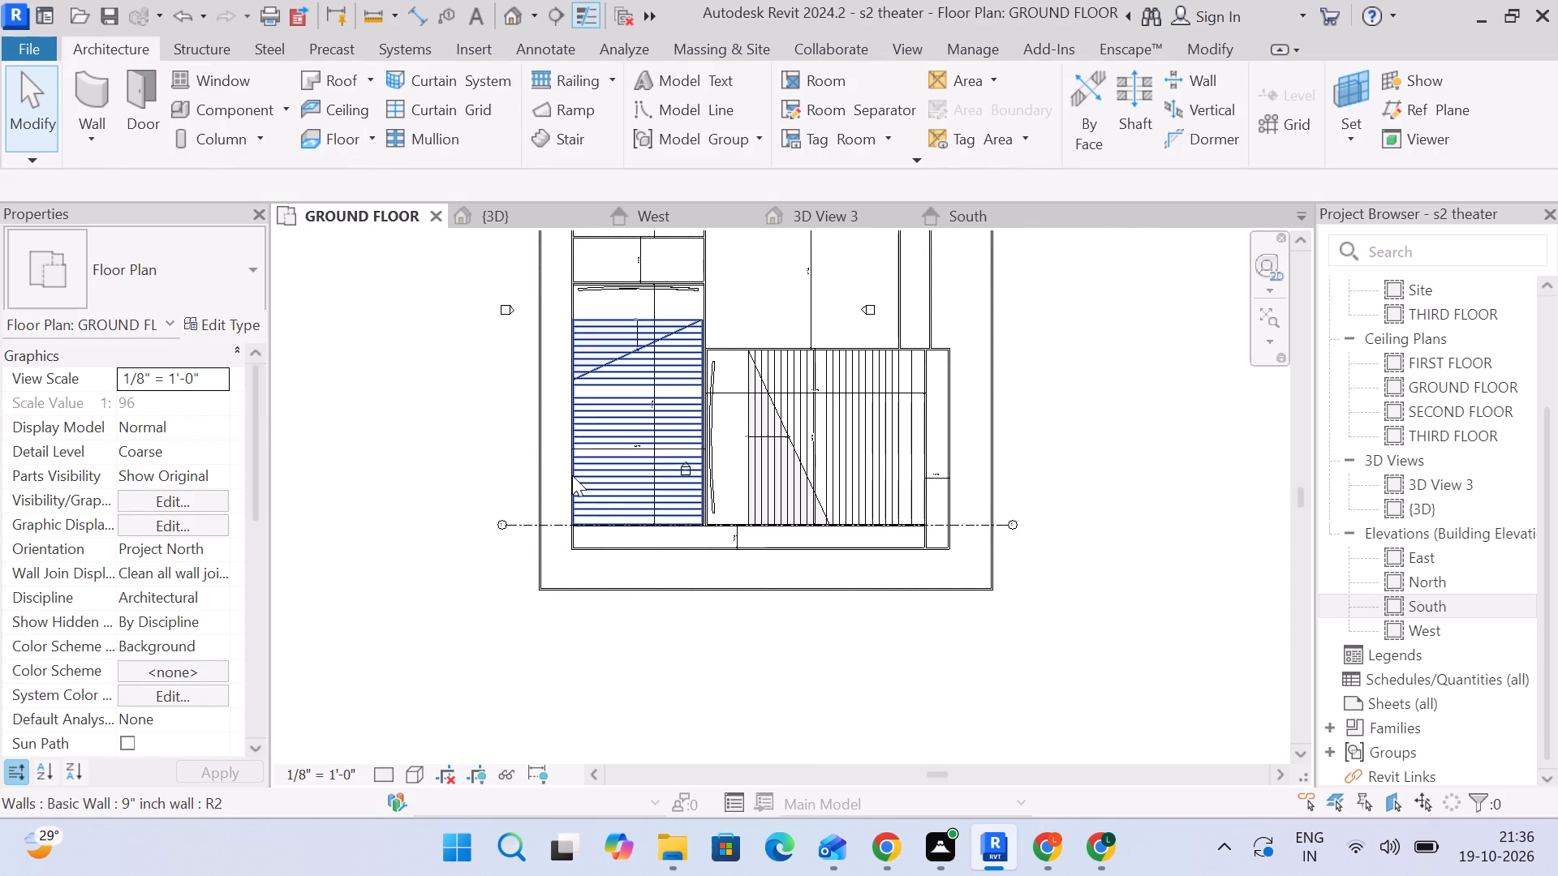
pyautogui.scroll(2, 683, 380)
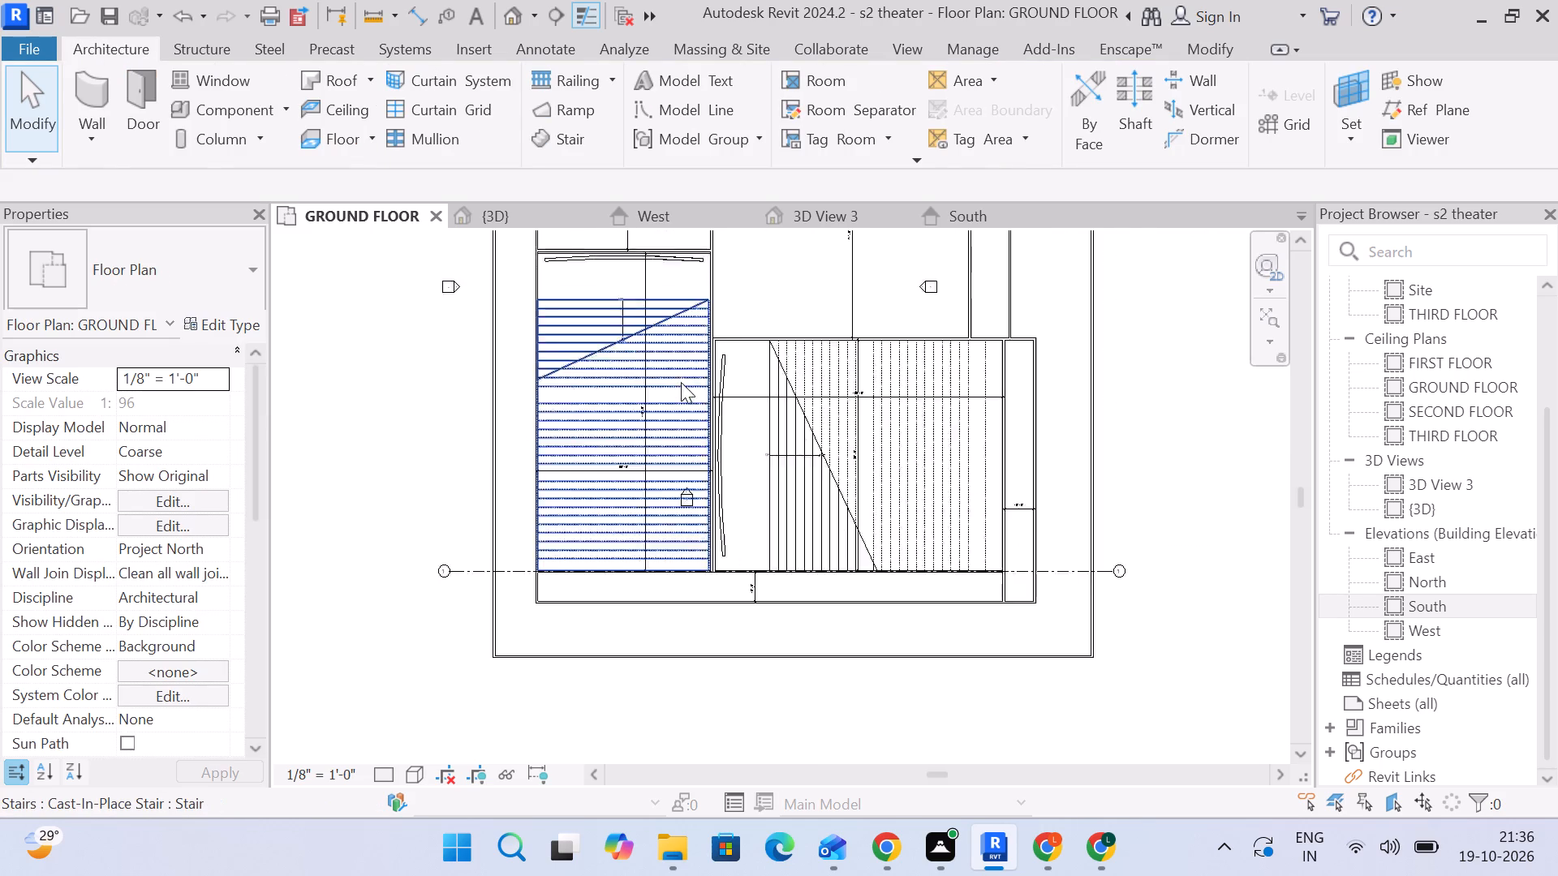
pyautogui.scroll(2, 681, 382)
pyautogui.scroll(4, 724, 328)
pyautogui.scroll(1, 821, 333)
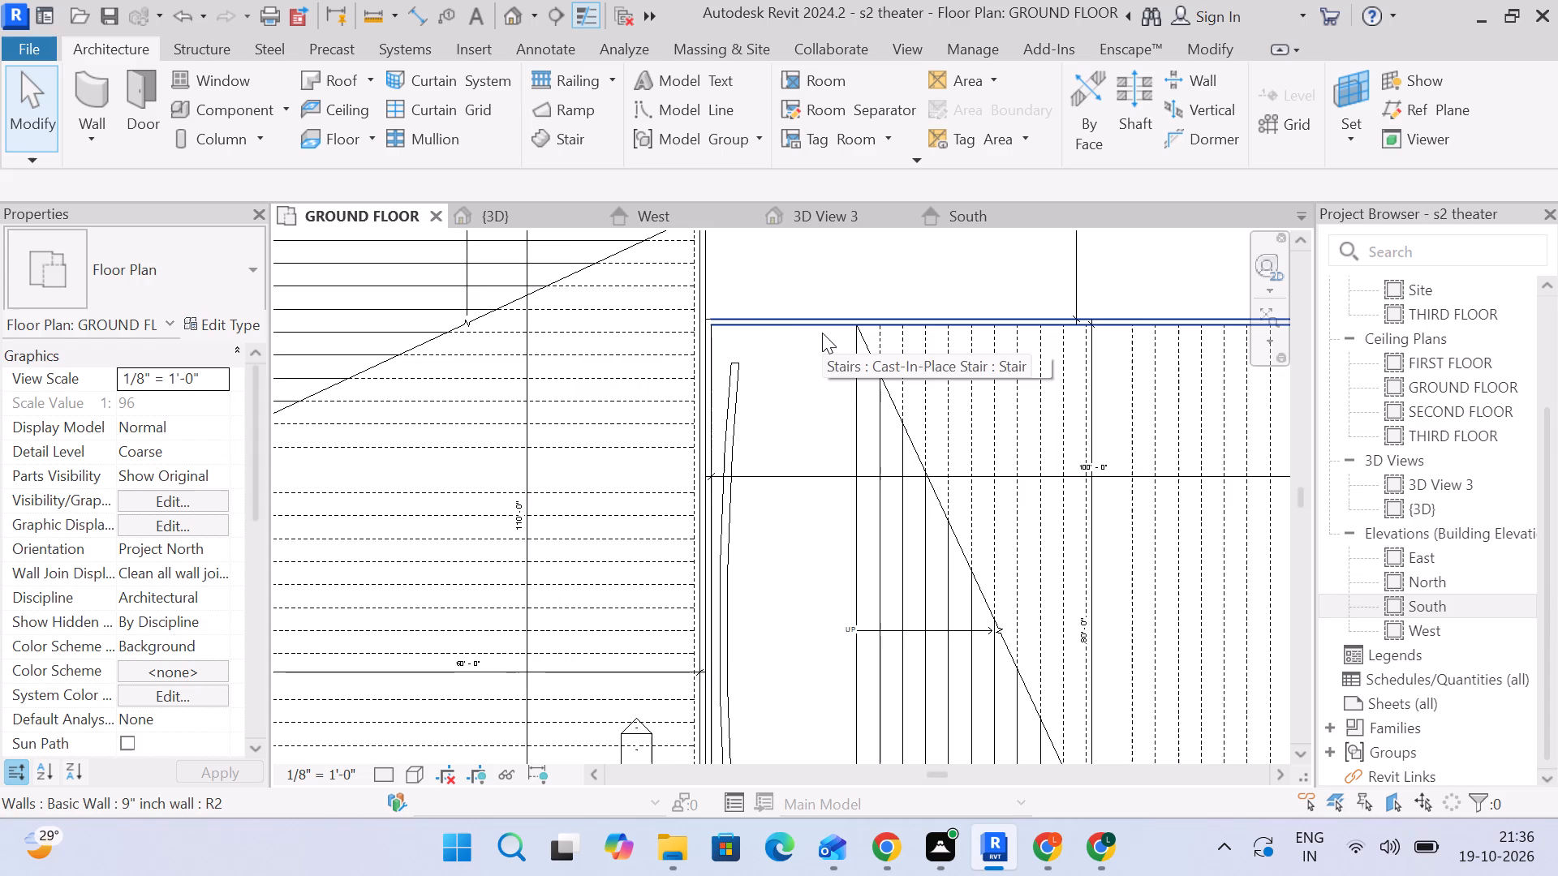
pyautogui.scroll(-4, 748, 324)
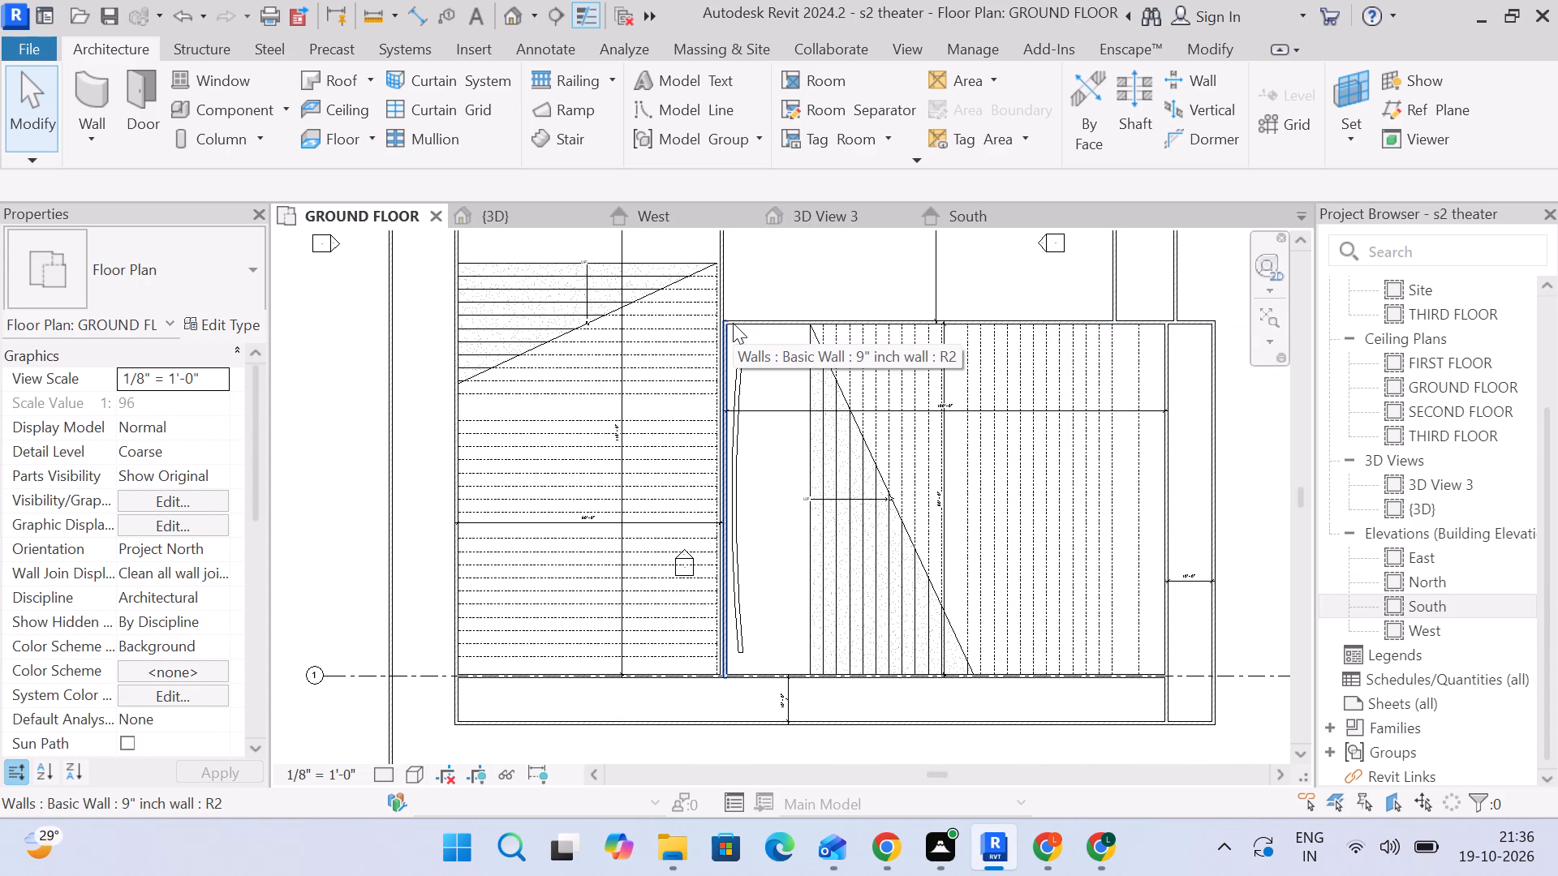
pyautogui.scroll(3, 733, 309)
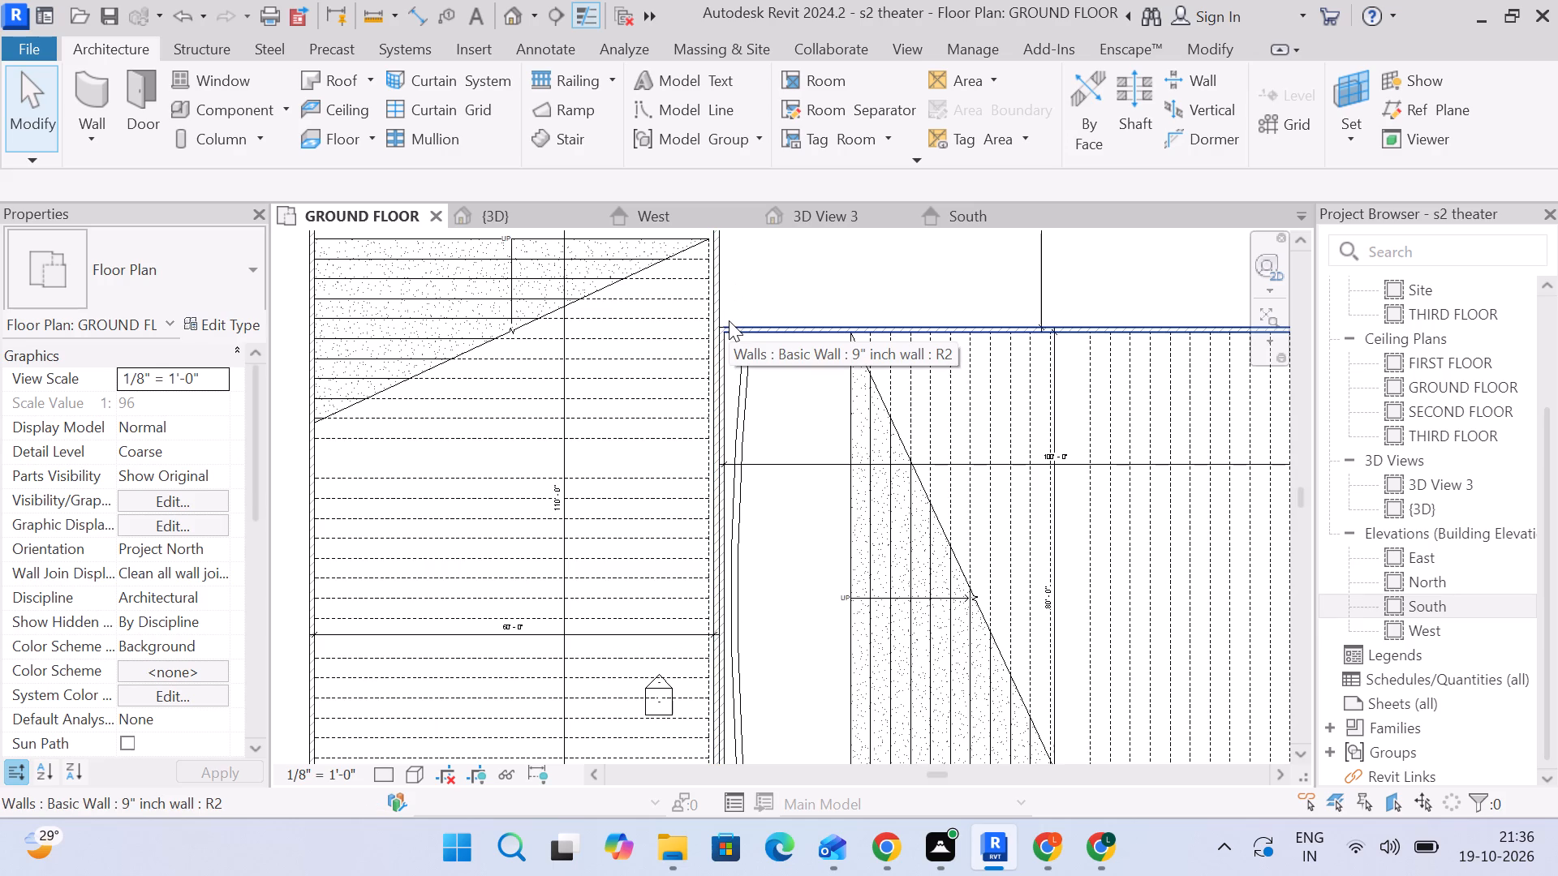
pyautogui.scroll(-3, 729, 320)
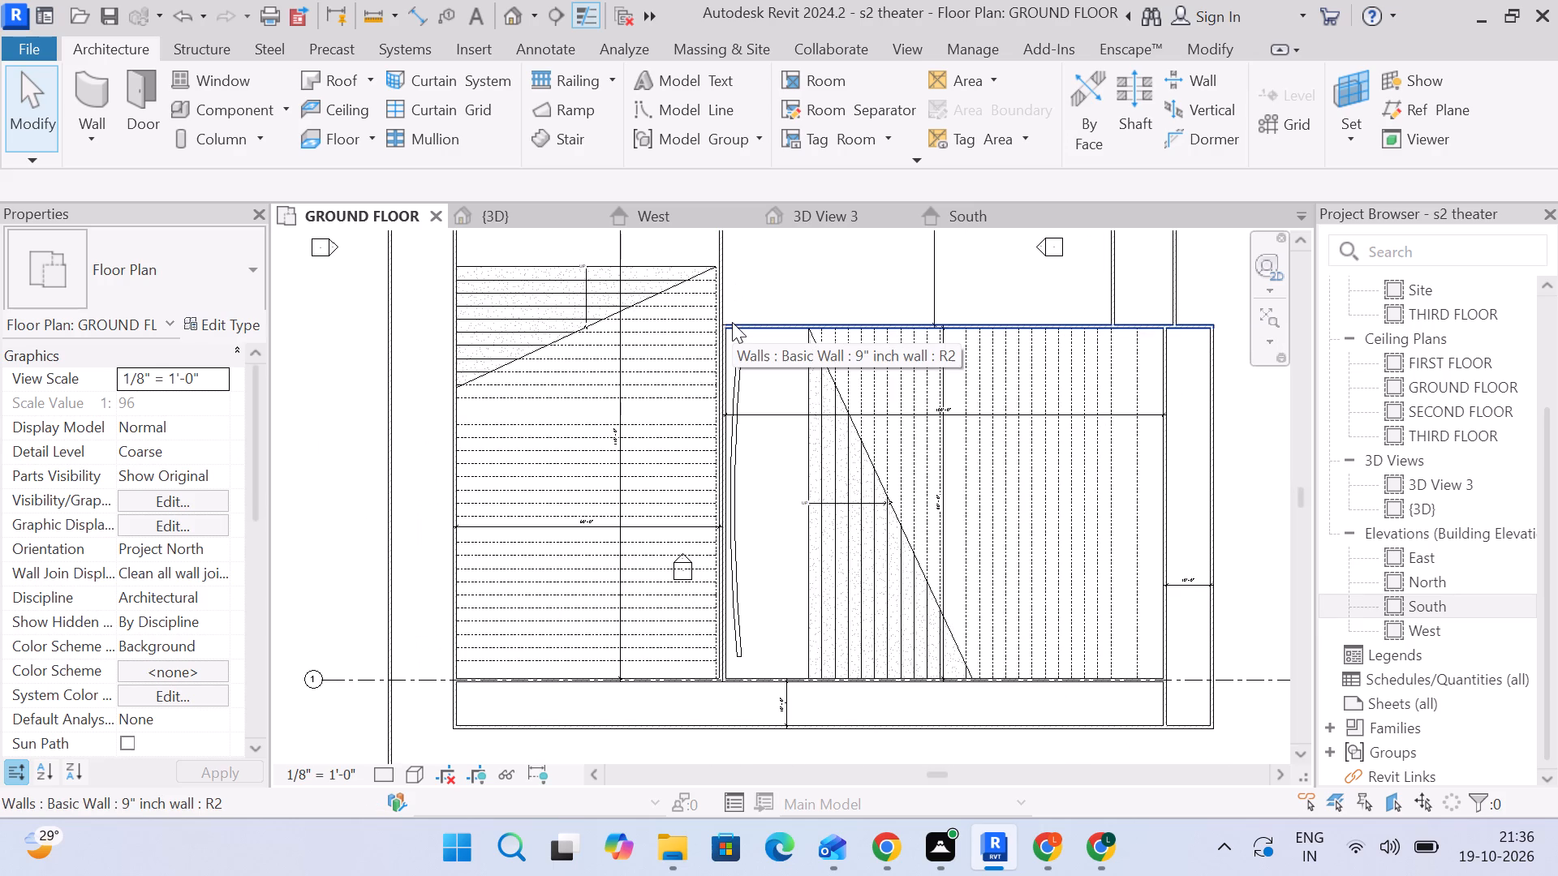
pyautogui.scroll(-3, 732, 322)
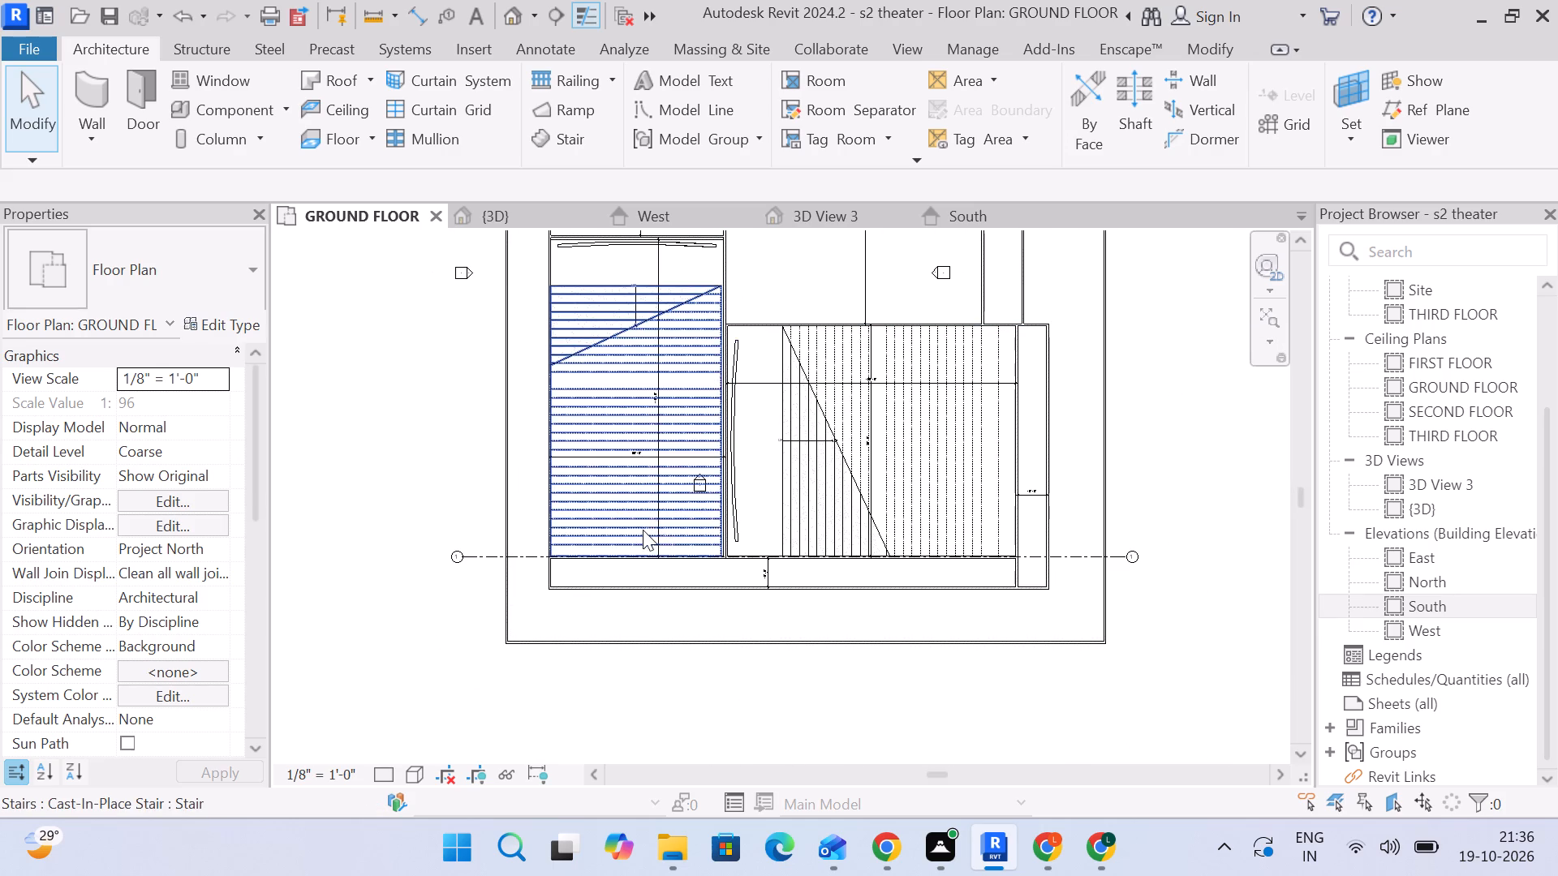
# Draw a vertical grid line from the east end of the halls' south wall northward past the building's north wall.
pyautogui.click(1278, 126)
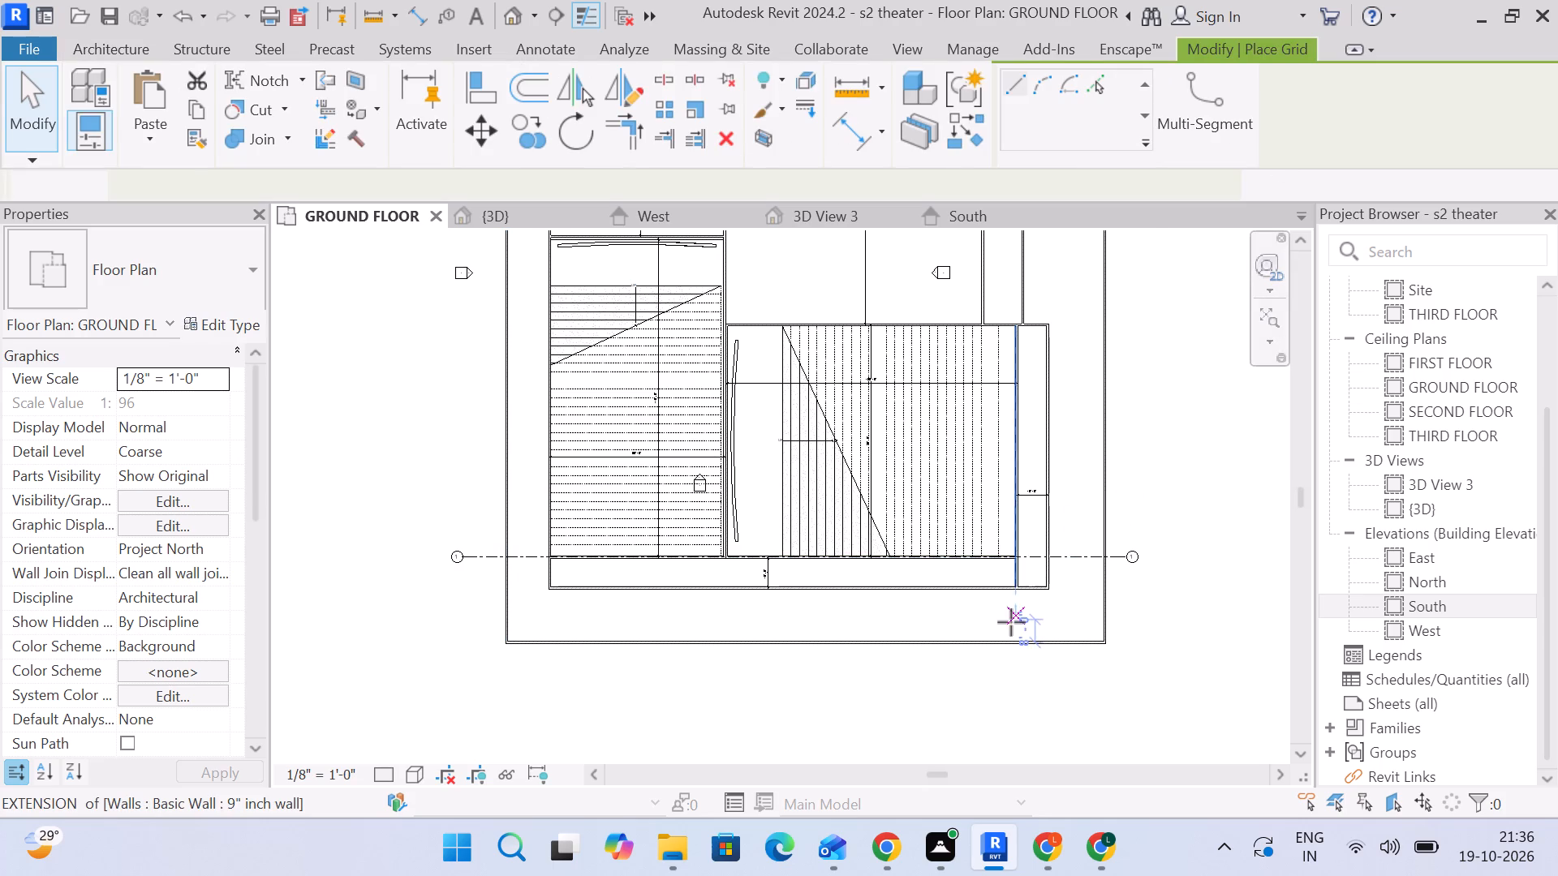
pyautogui.scroll(3, 1011, 624)
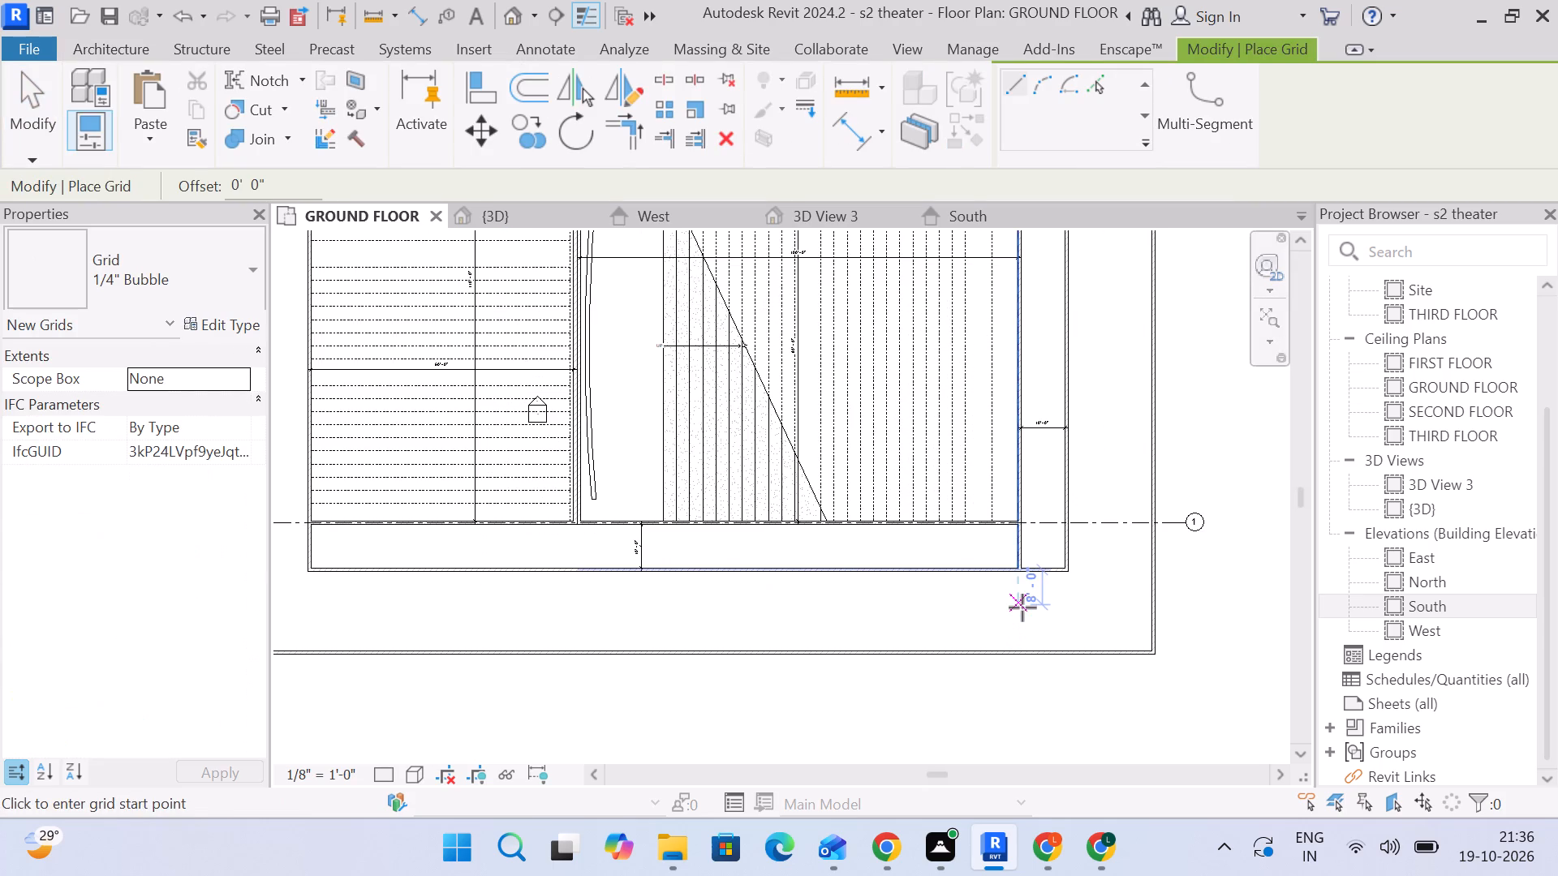
pyautogui.scroll(6, 1022, 608)
pyautogui.scroll(3, 1005, 540)
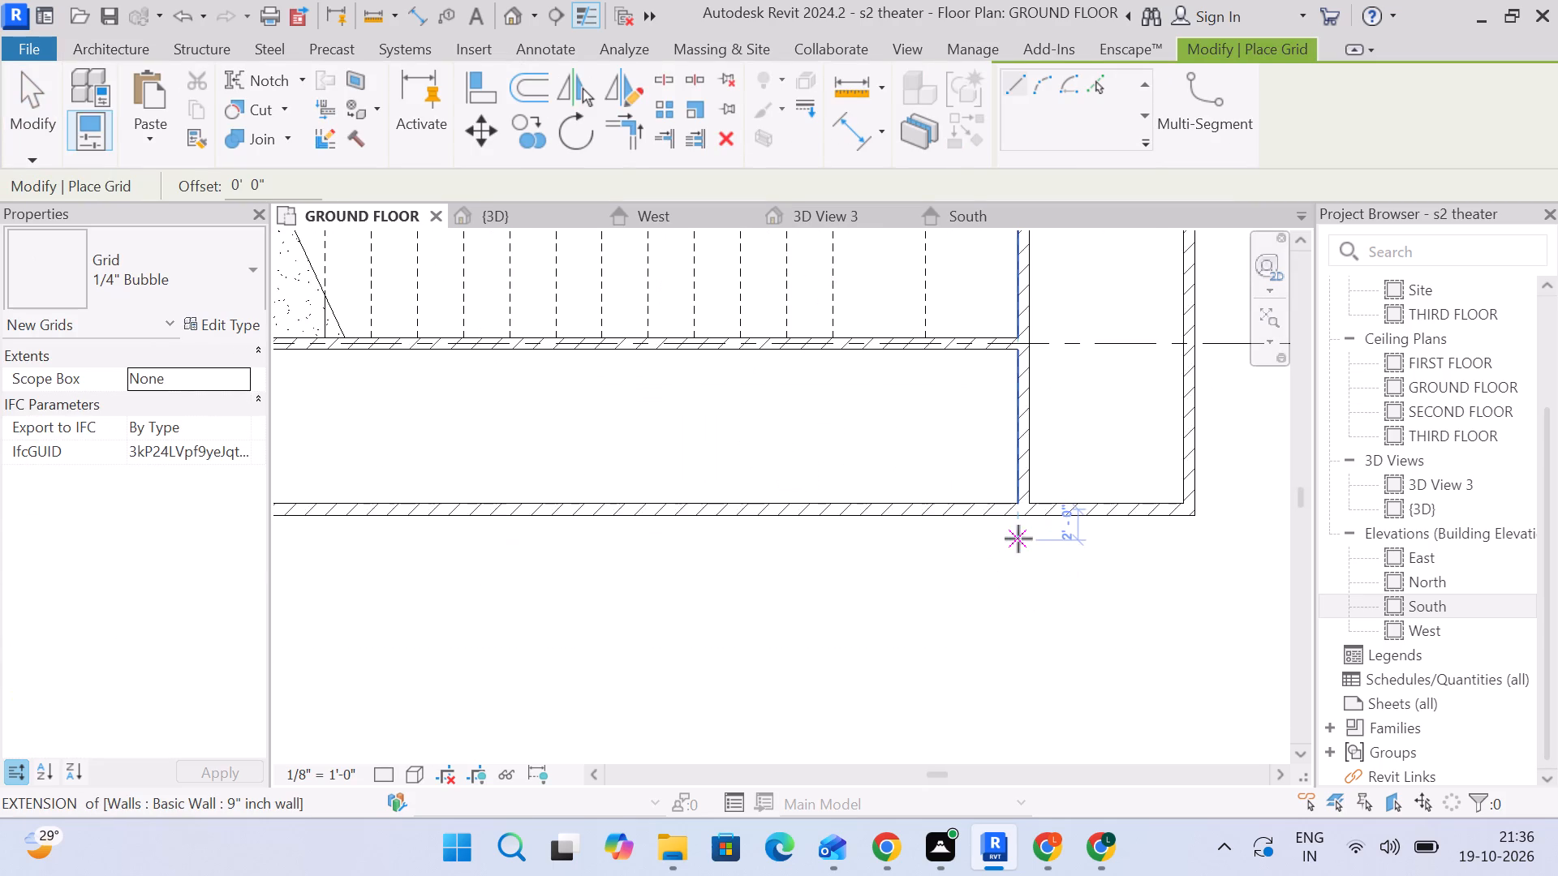
pyautogui.scroll(2, 1020, 346)
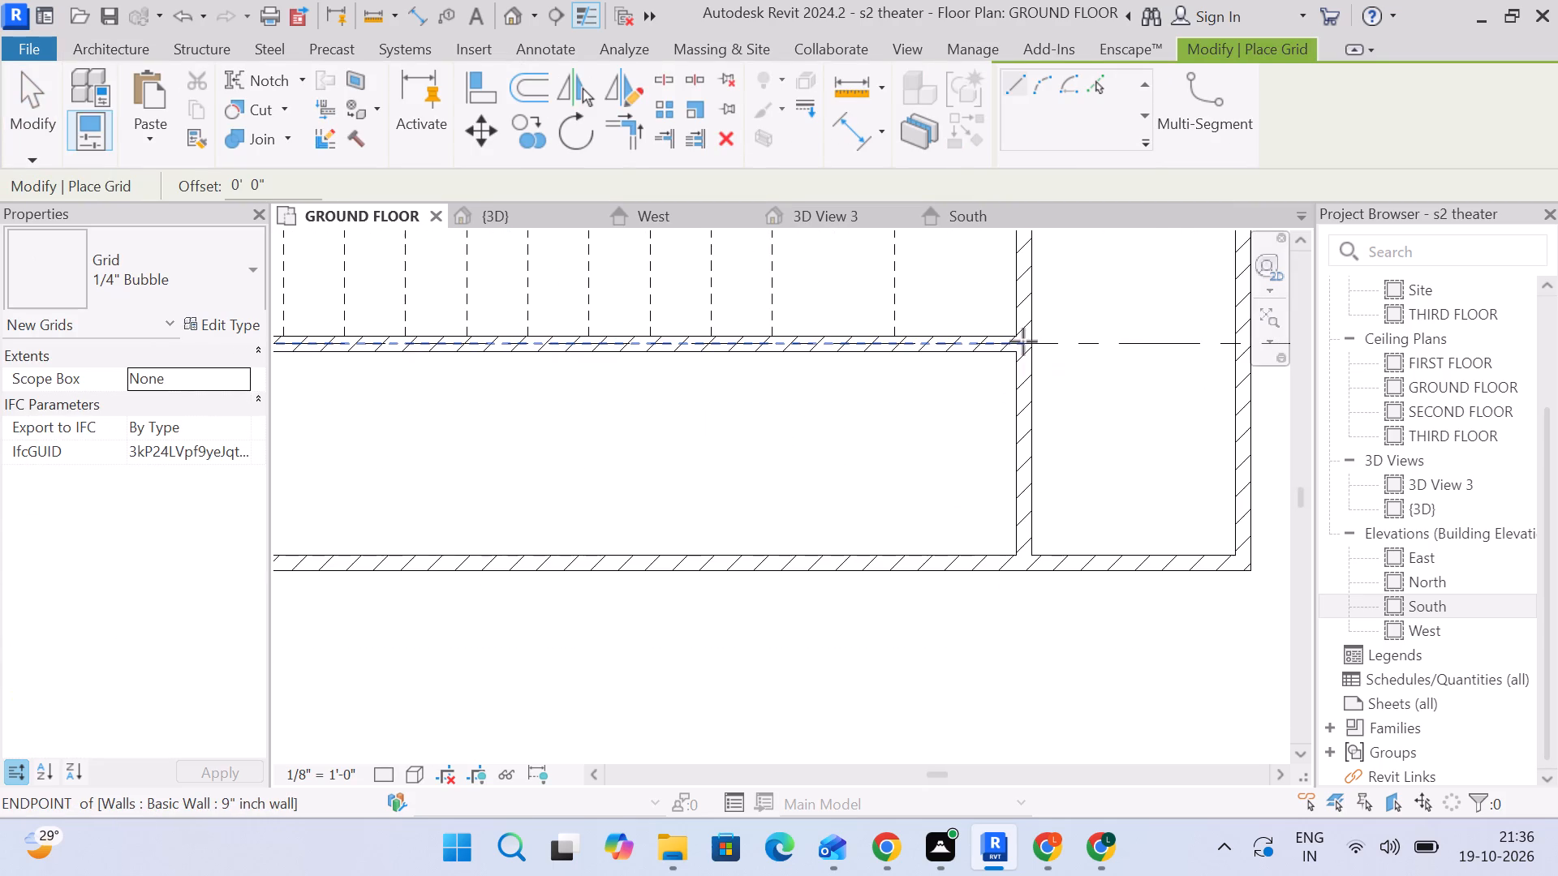
pyautogui.click(1023, 342)
pyautogui.scroll(-16, 1026, 276)
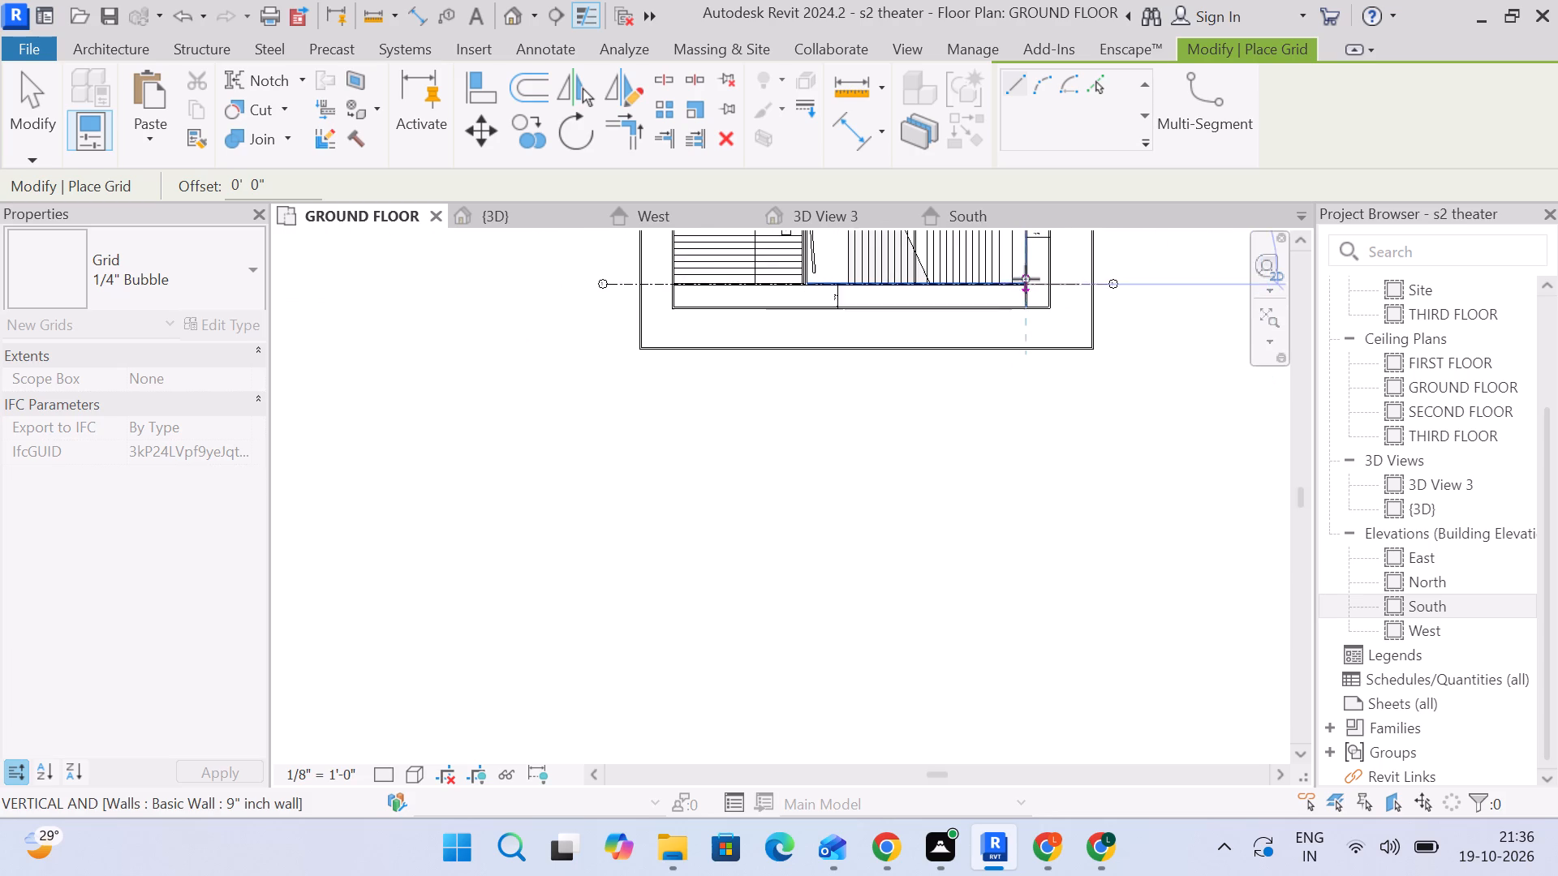
pyautogui.scroll(-5, 1026, 279)
pyautogui.moveTo(1024, 290); pyautogui.dragTo(1024, 620, button='middle')
pyautogui.scroll(3, 1016, 560)
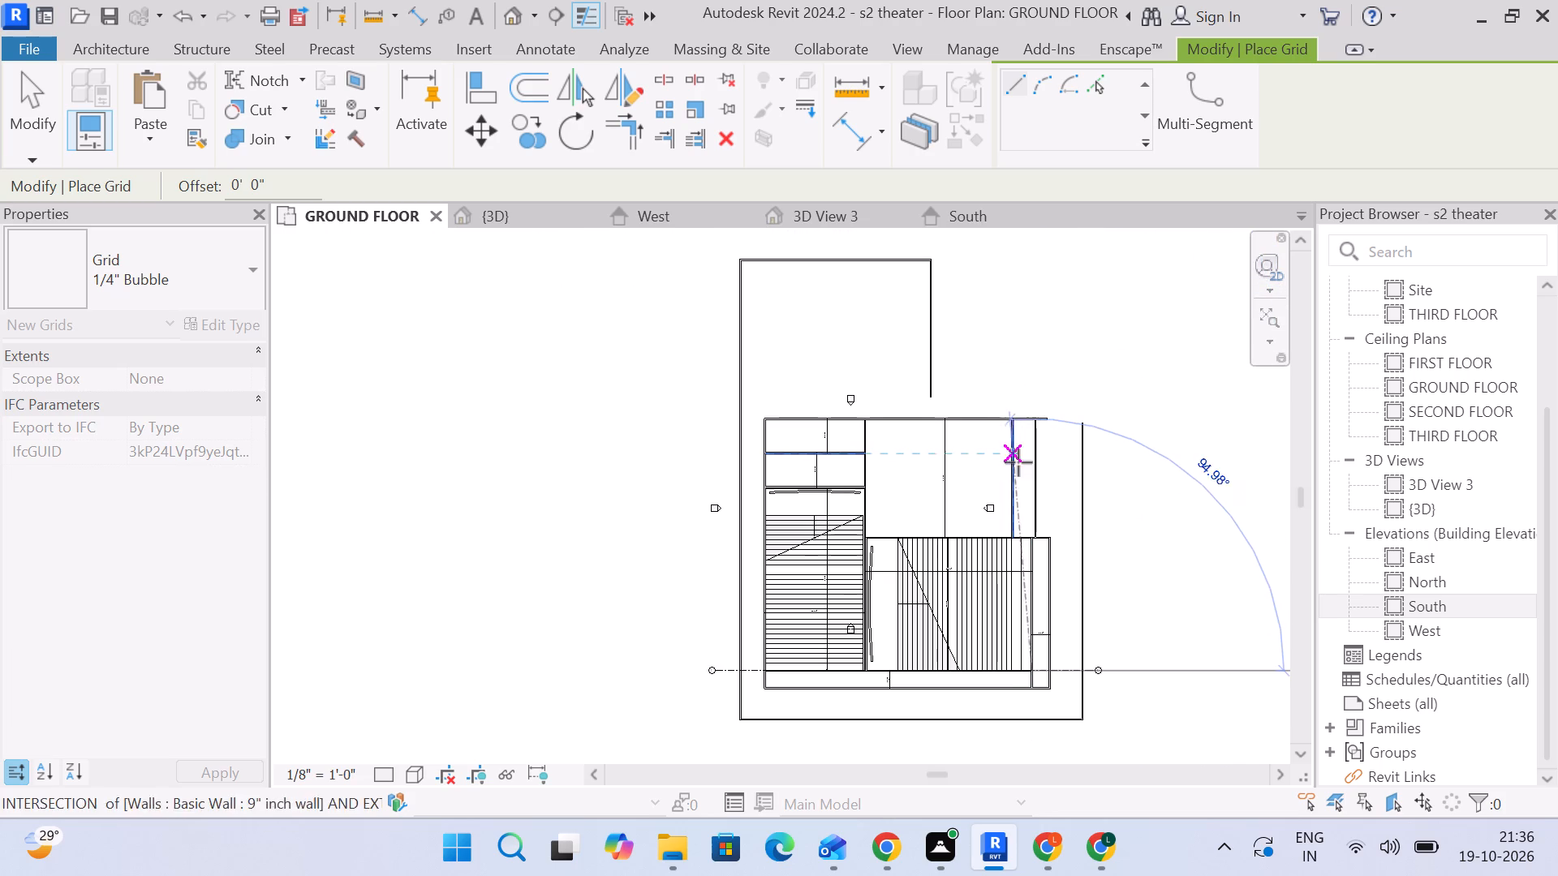
pyautogui.scroll(3, 1019, 380)
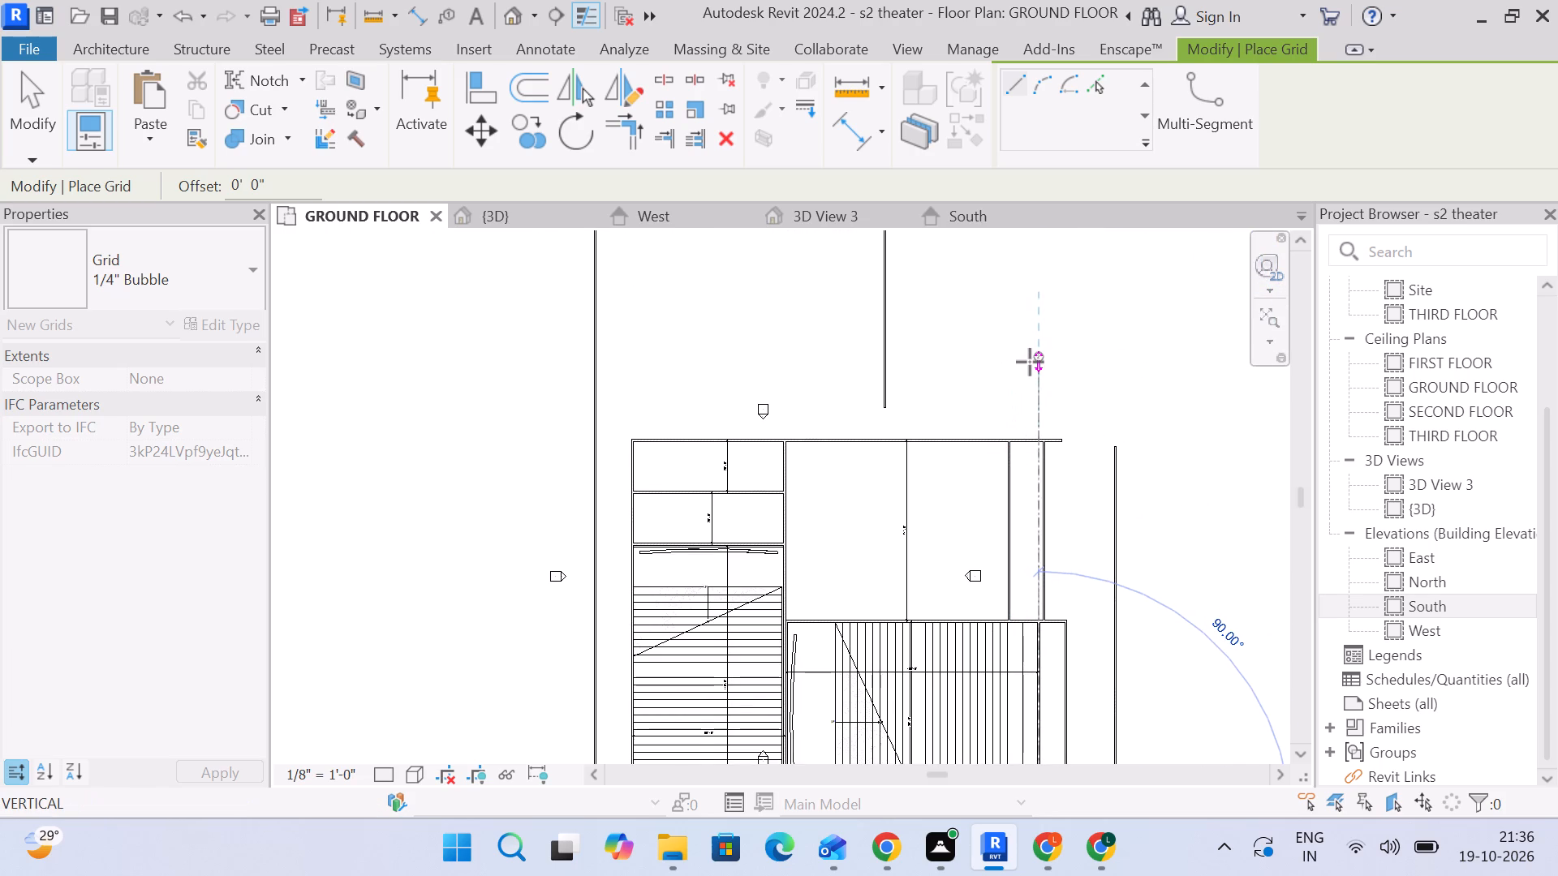
pyautogui.scroll(1, 1030, 362)
pyautogui.click(1044, 362)
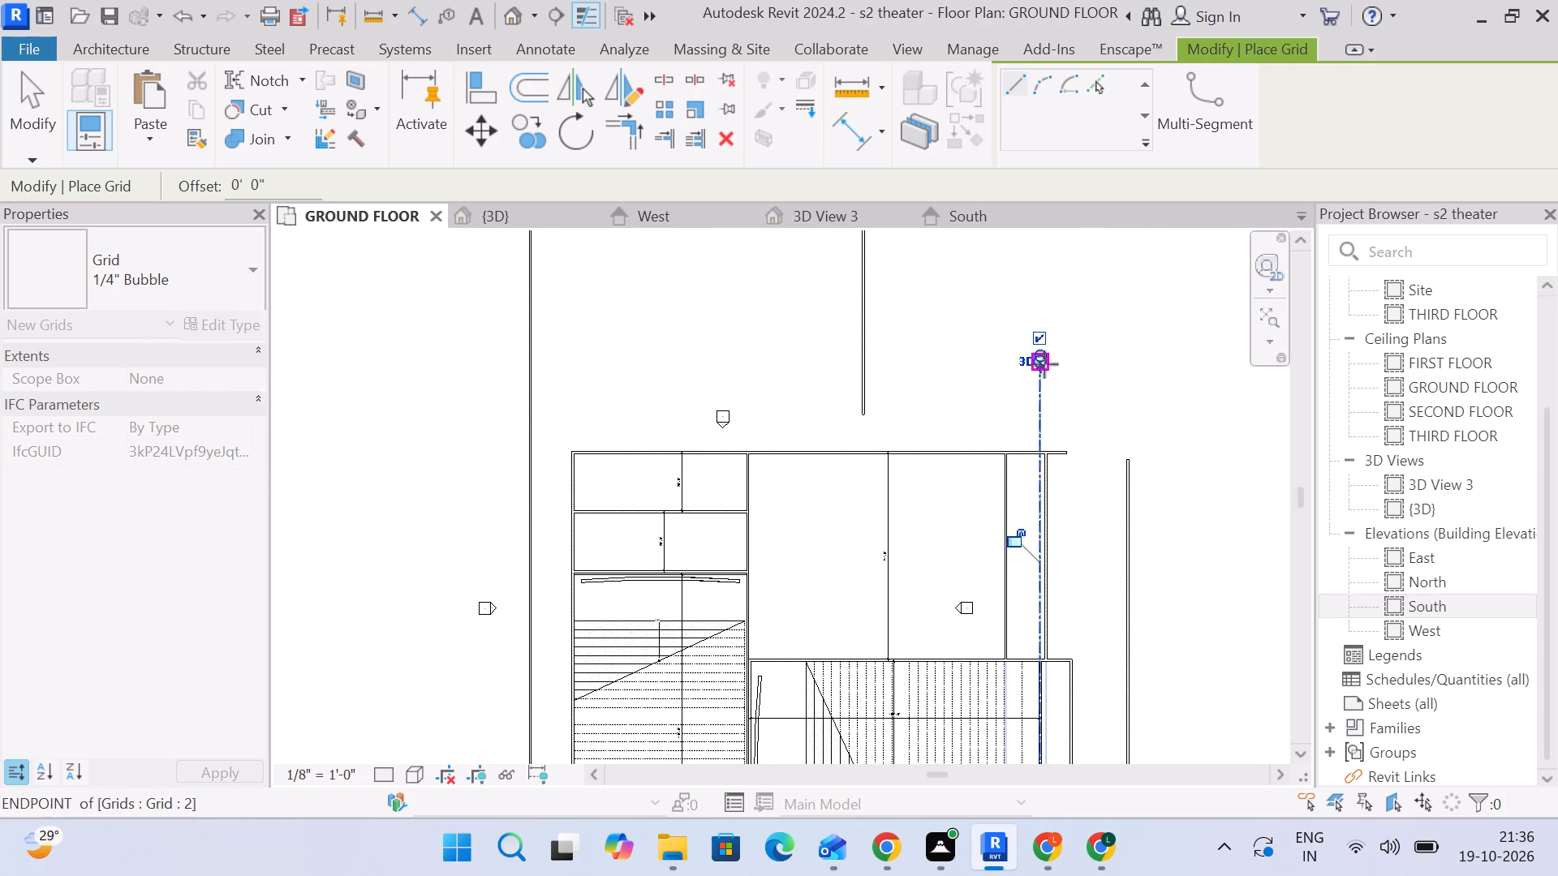
pyautogui.press('Escape')
# Draw a second vertical grid line along the wall between the two halls, its north end level with grid 2's.
pyautogui.scroll(-4, 1082, 457)
pyautogui.moveTo(1080, 505); pyautogui.dragTo(1089, 313, button='middle')
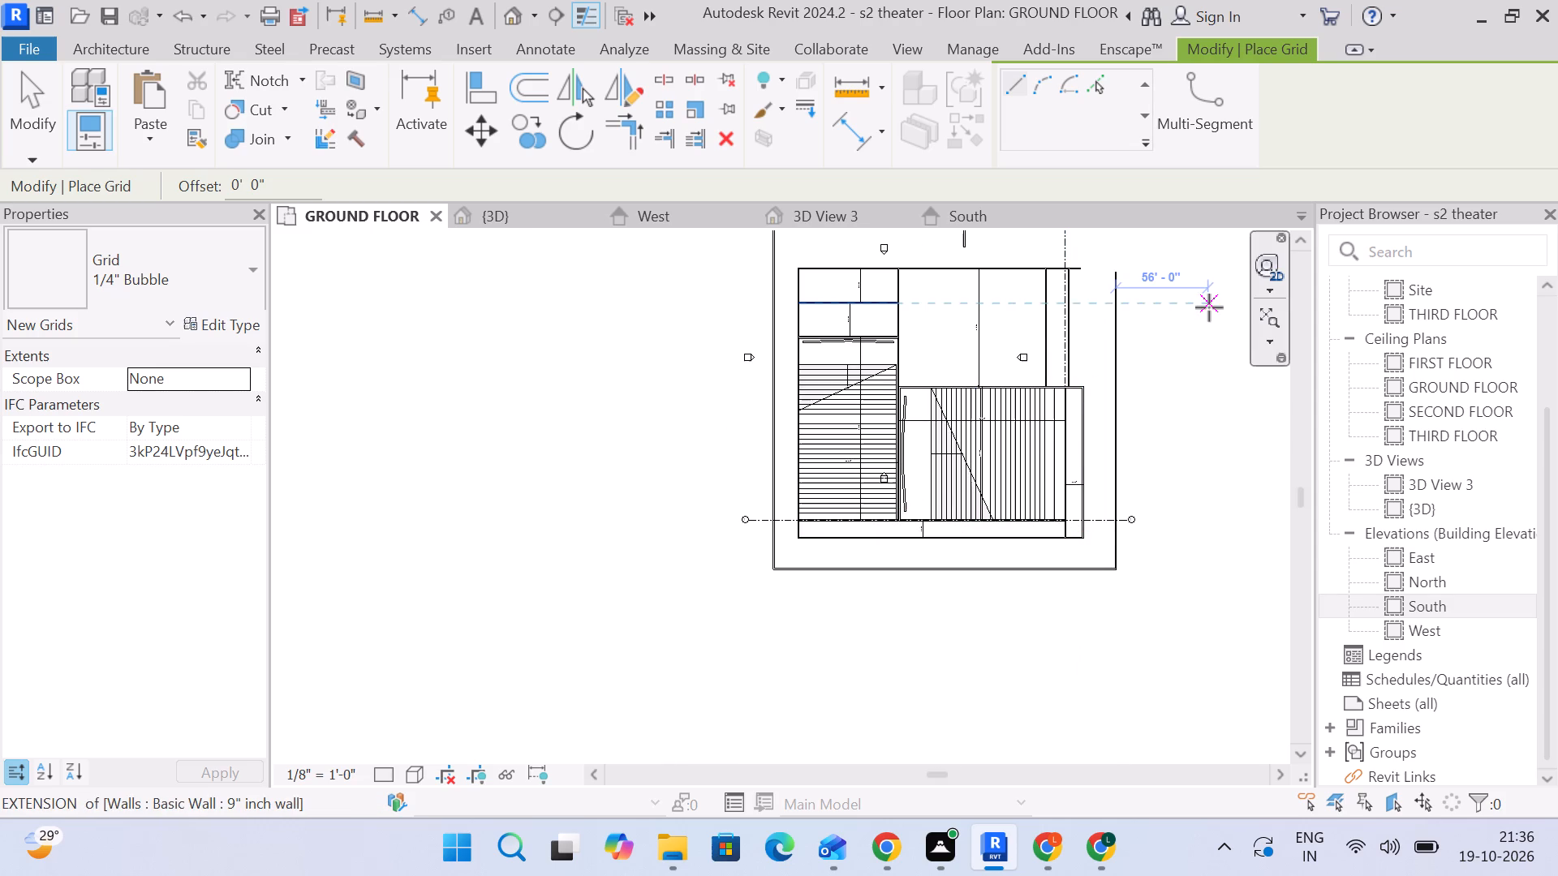
pyautogui.scroll(8, 924, 385)
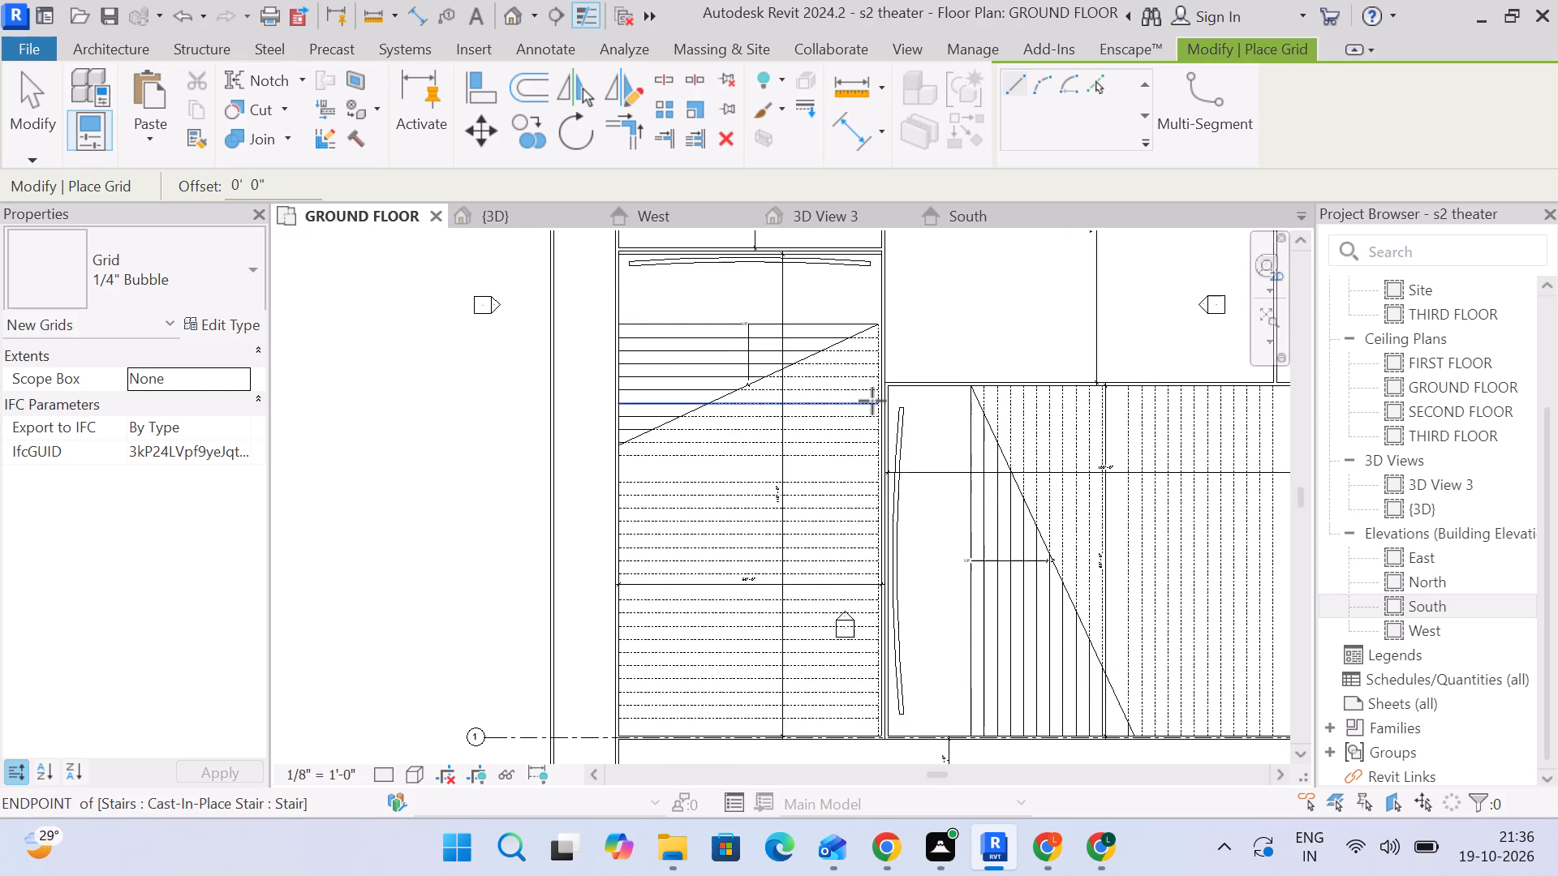
pyautogui.moveTo(872, 549); pyautogui.dragTo(897, 345, button='middle')
pyautogui.scroll(9, 887, 643)
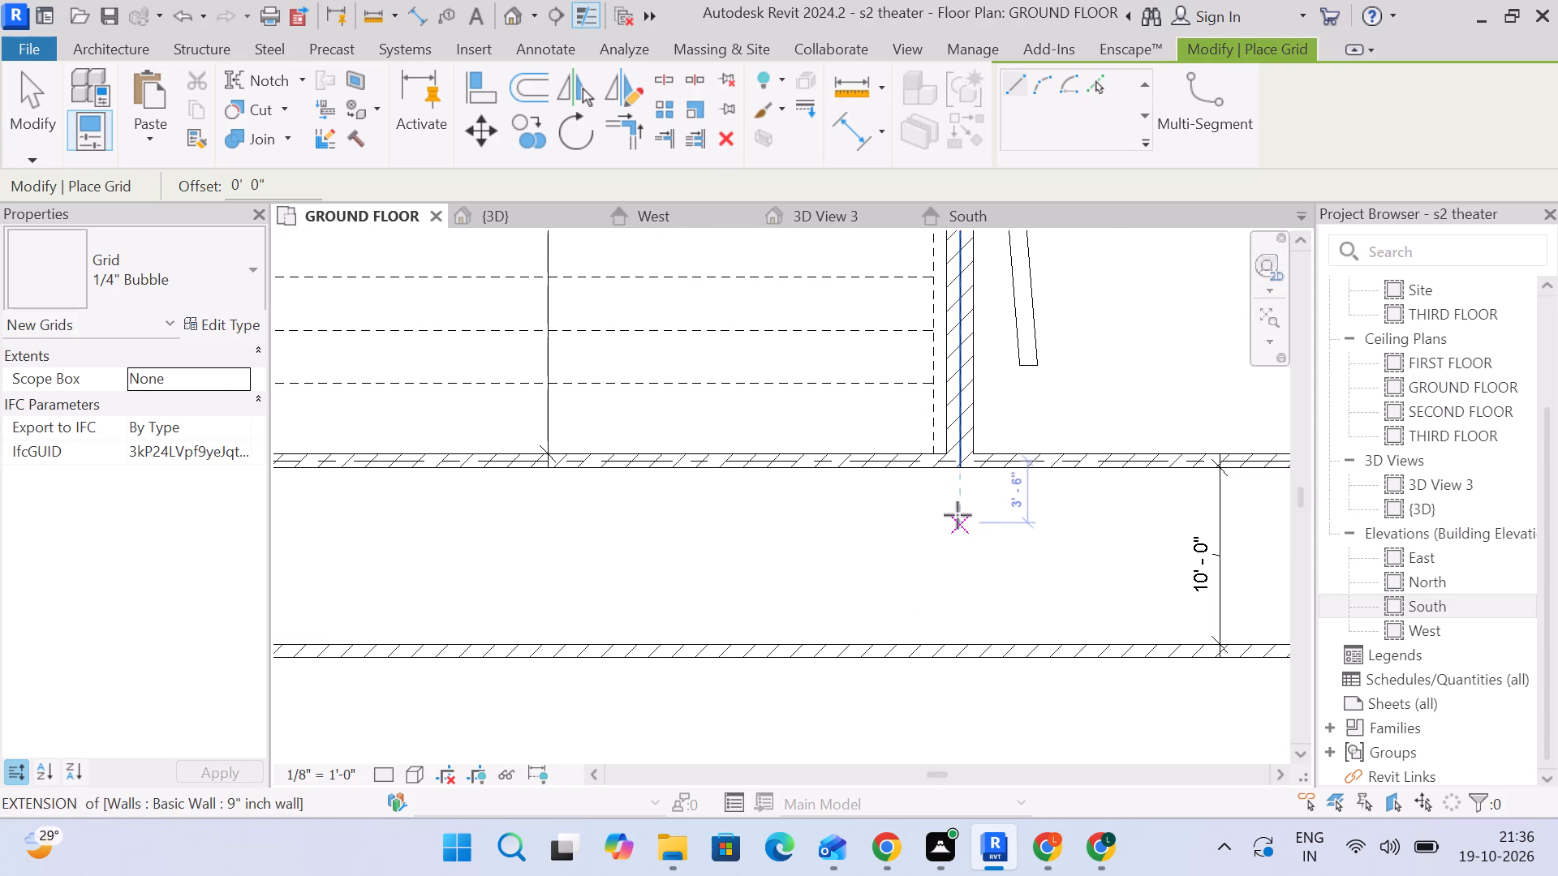
pyautogui.click(950, 480)
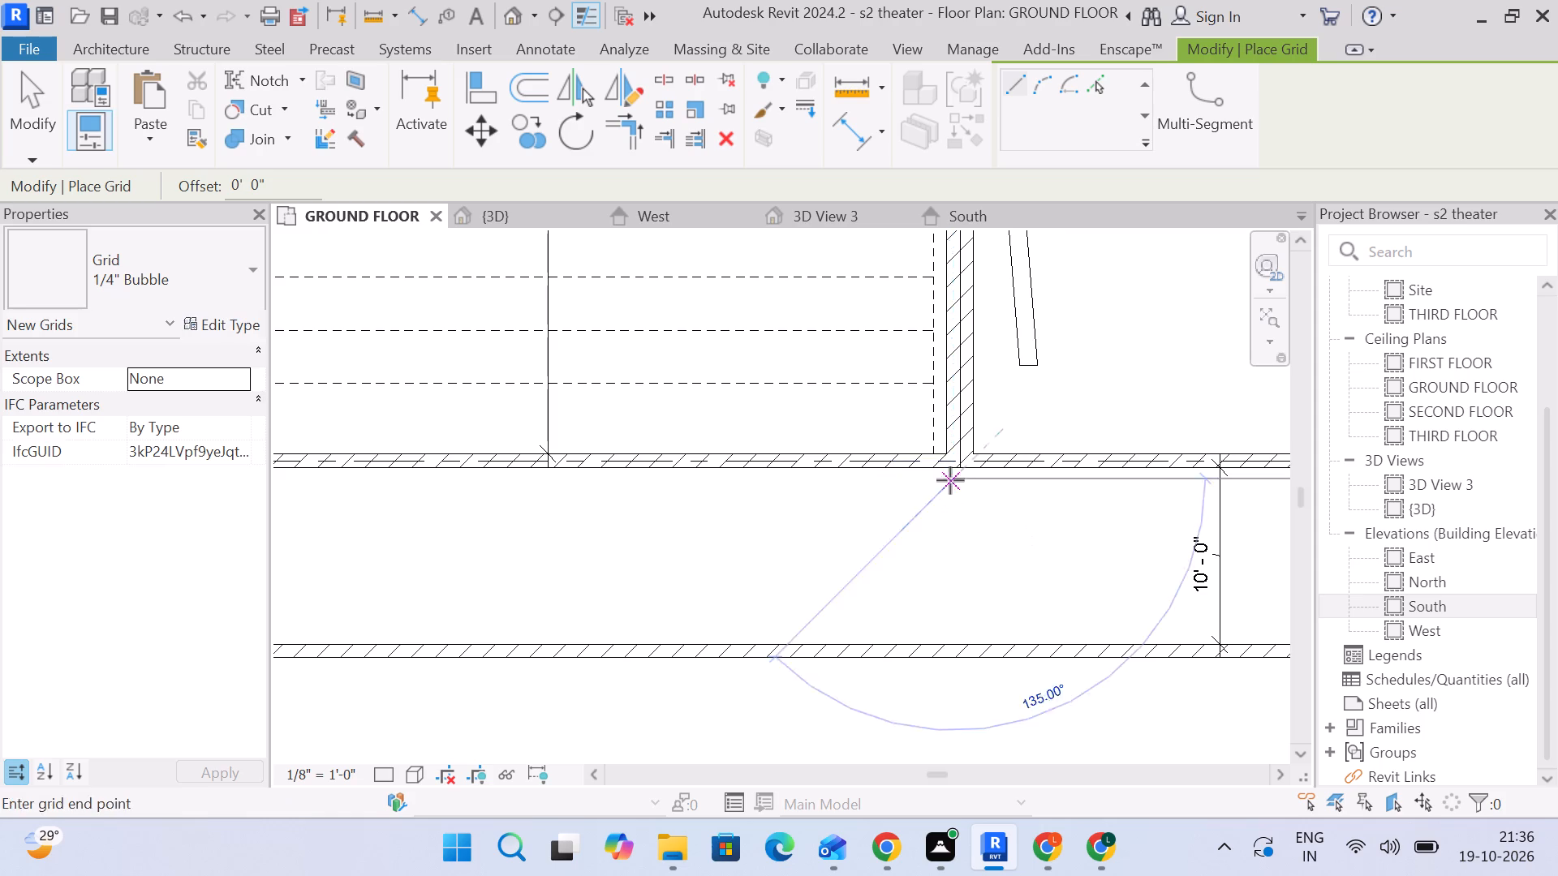
pyautogui.scroll(-11, 954, 469)
pyautogui.moveTo(954, 471); pyautogui.dragTo(955, 762, button='middle')
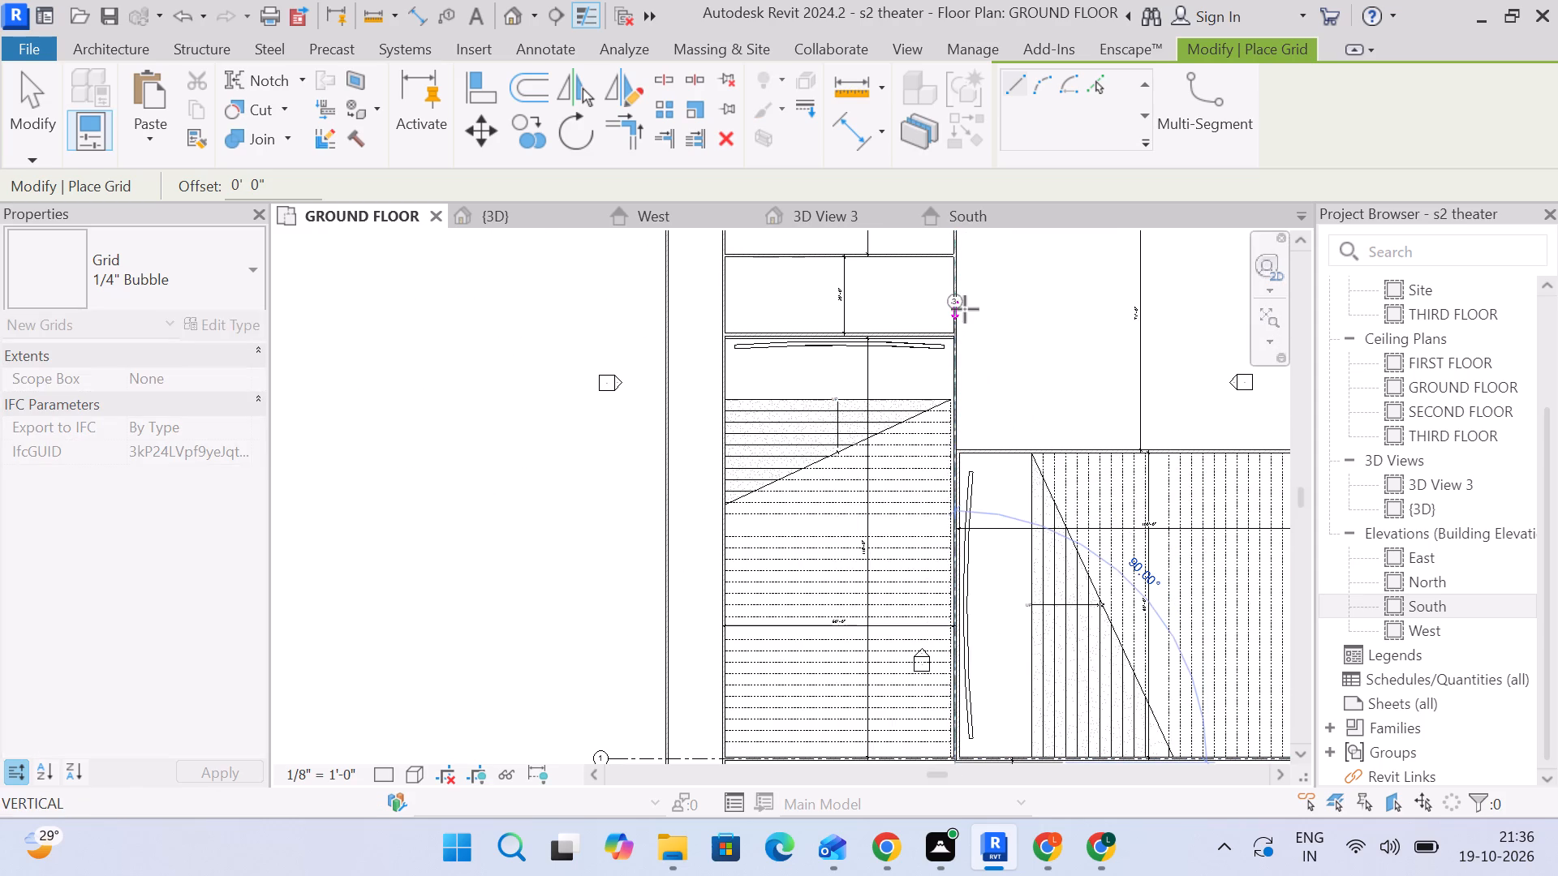
pyautogui.moveTo(965, 309); pyautogui.dragTo(939, 557, button='middle')
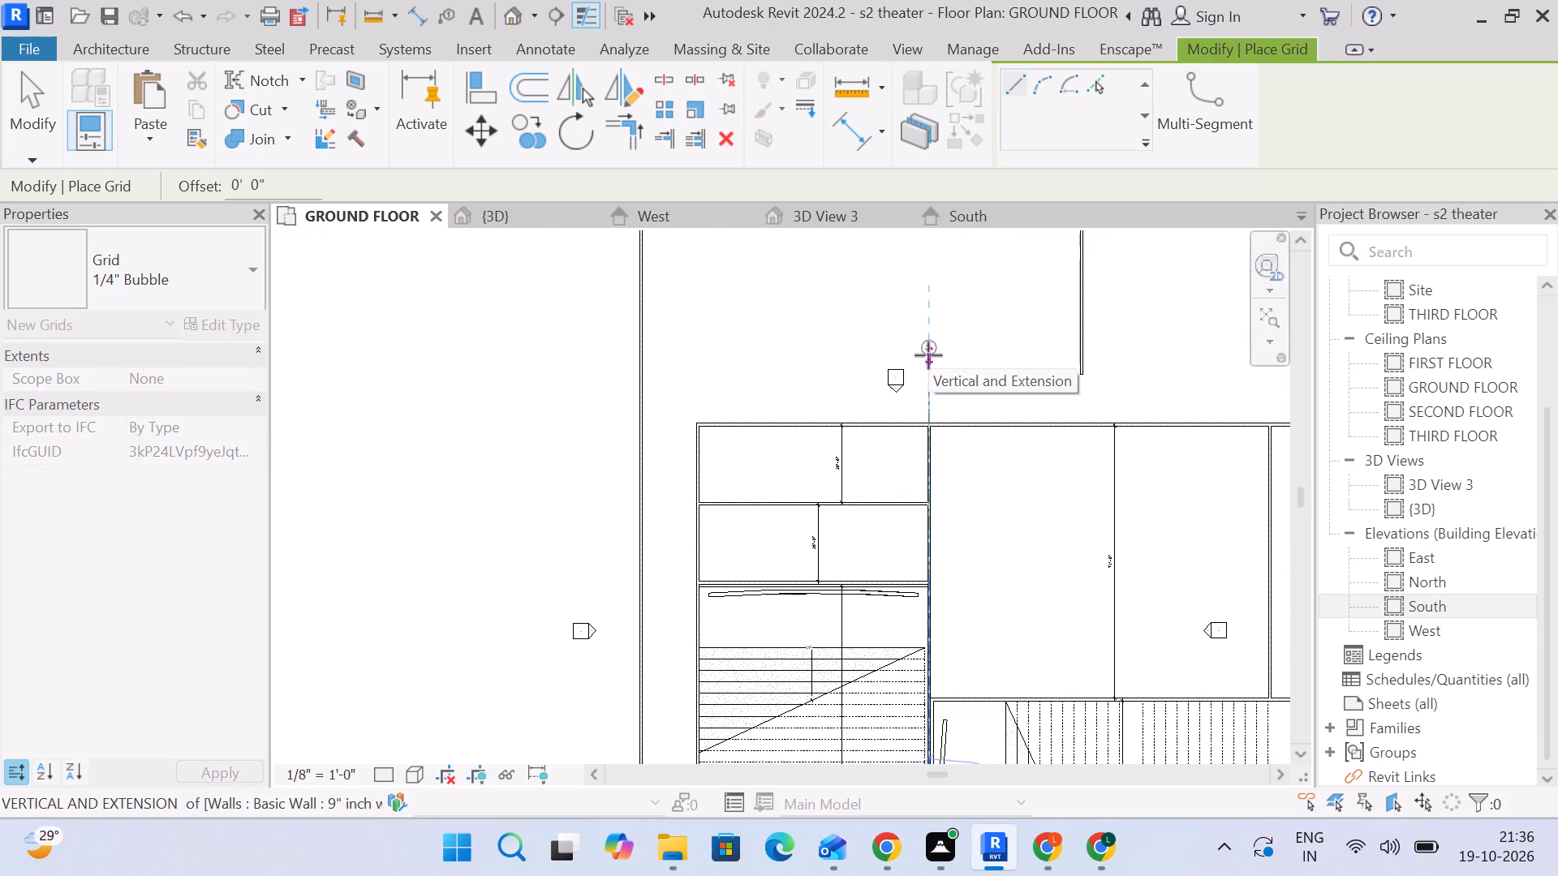
pyautogui.scroll(-4, 921, 306)
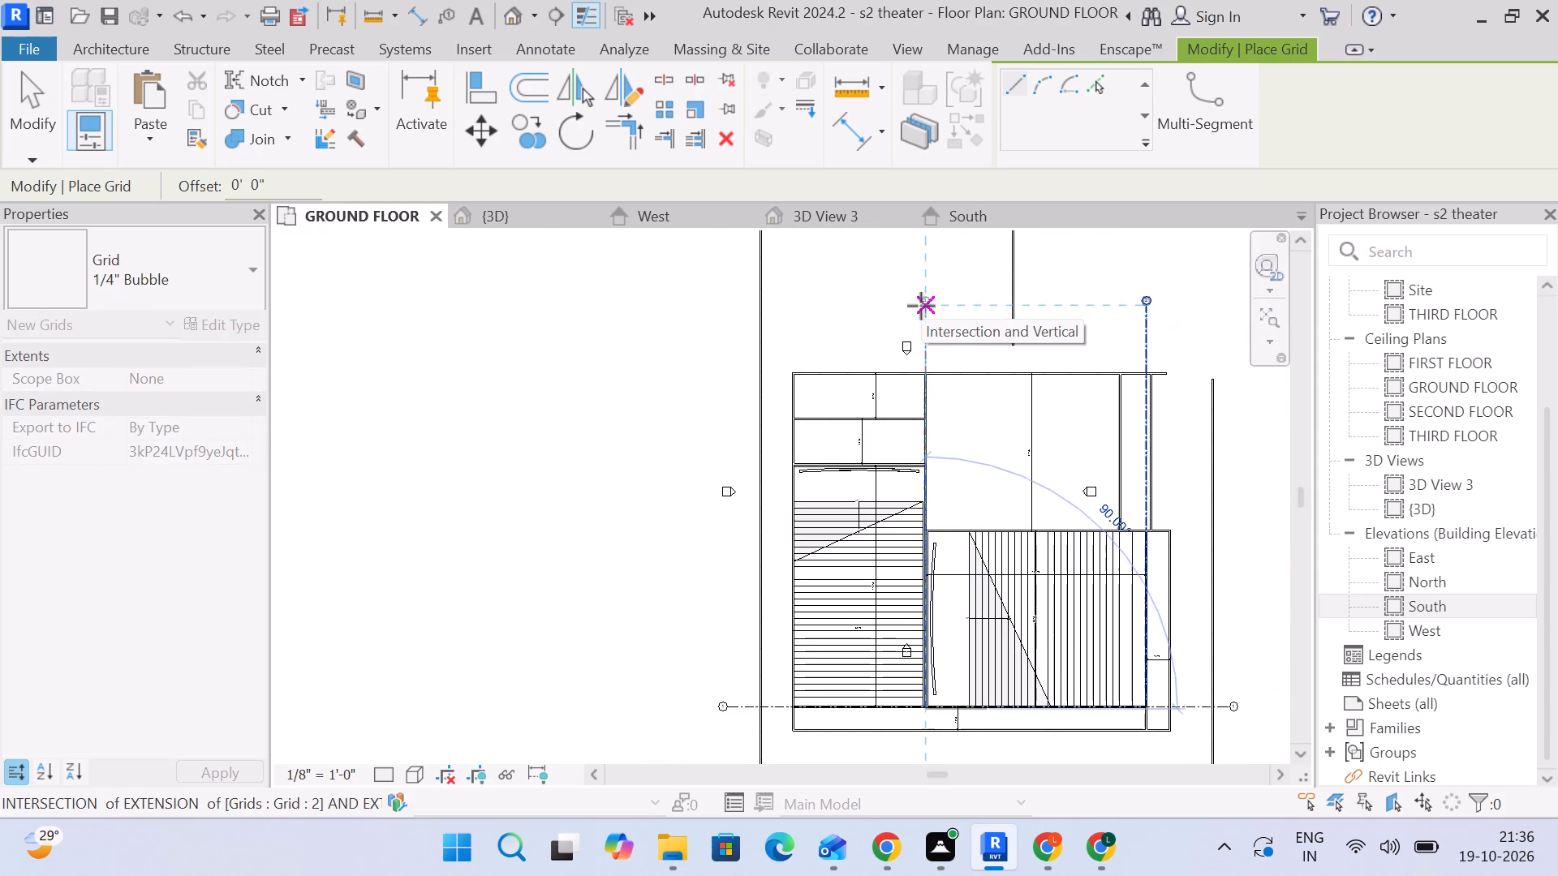
pyautogui.click(922, 305)
pyautogui.press('Escape')
pyautogui.press('Escape')
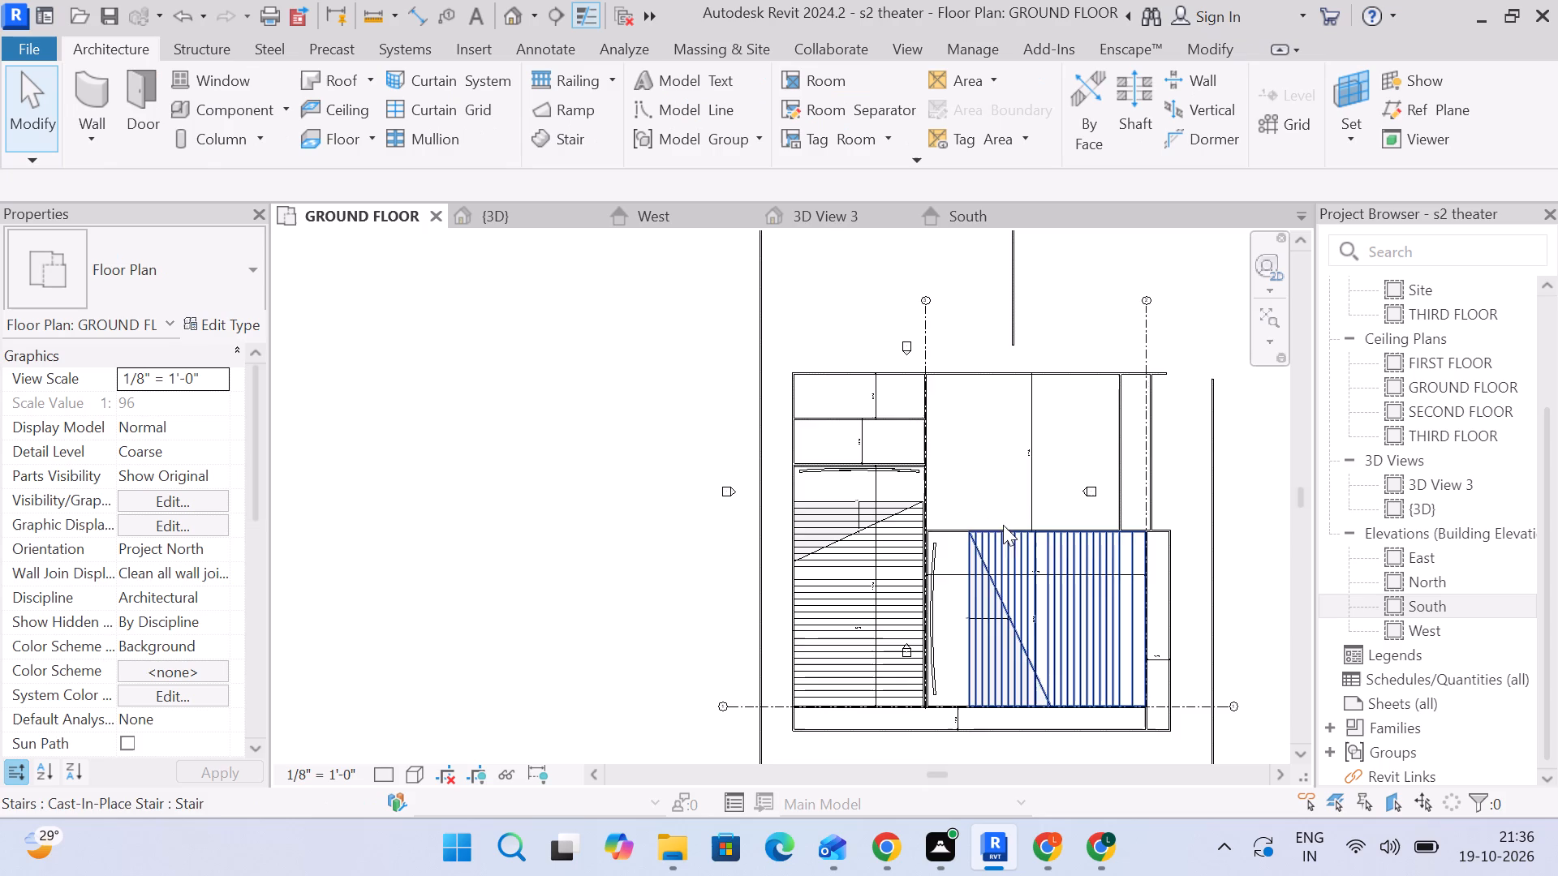
# Extend the south end of grid 2 along the eastern hall's east wall until it passes the southern outer boundary wall.
pyautogui.moveTo(1052, 498); pyautogui.dragTo(876, 230, button='middle')
pyautogui.scroll(4, 992, 413)
pyautogui.moveTo(969, 388); pyautogui.dragTo(967, 768, button='middle')
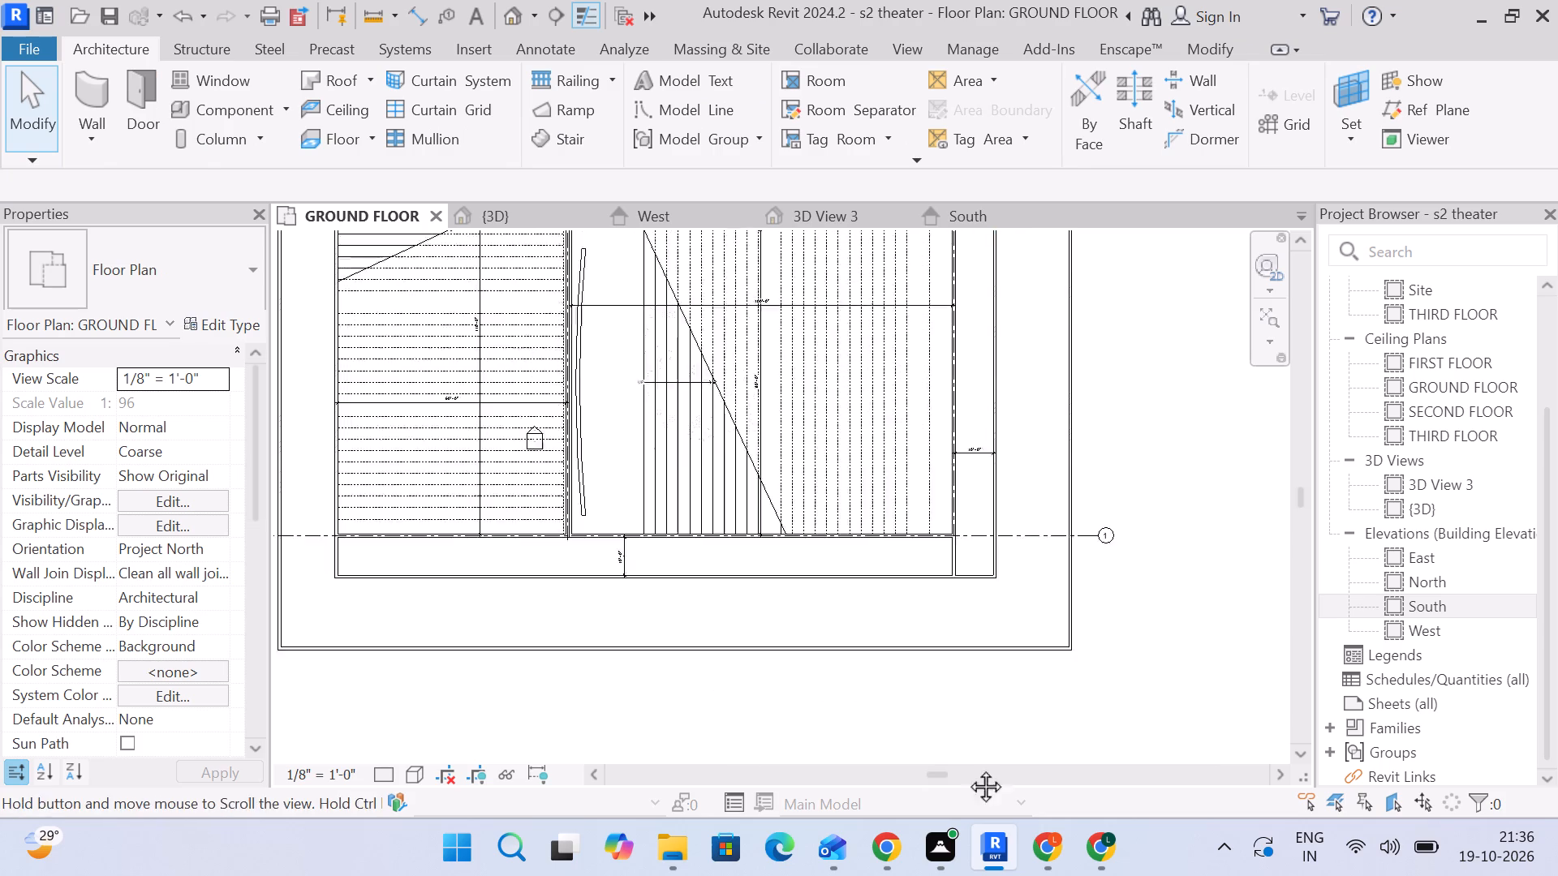
pyautogui.moveTo(967, 768); pyautogui.dragTo(967, 822, button='middle')
pyautogui.click(945, 279)
pyautogui.scroll(-4, 971, 602)
pyautogui.moveTo(969, 653); pyautogui.dragTo(972, 332, button='middle')
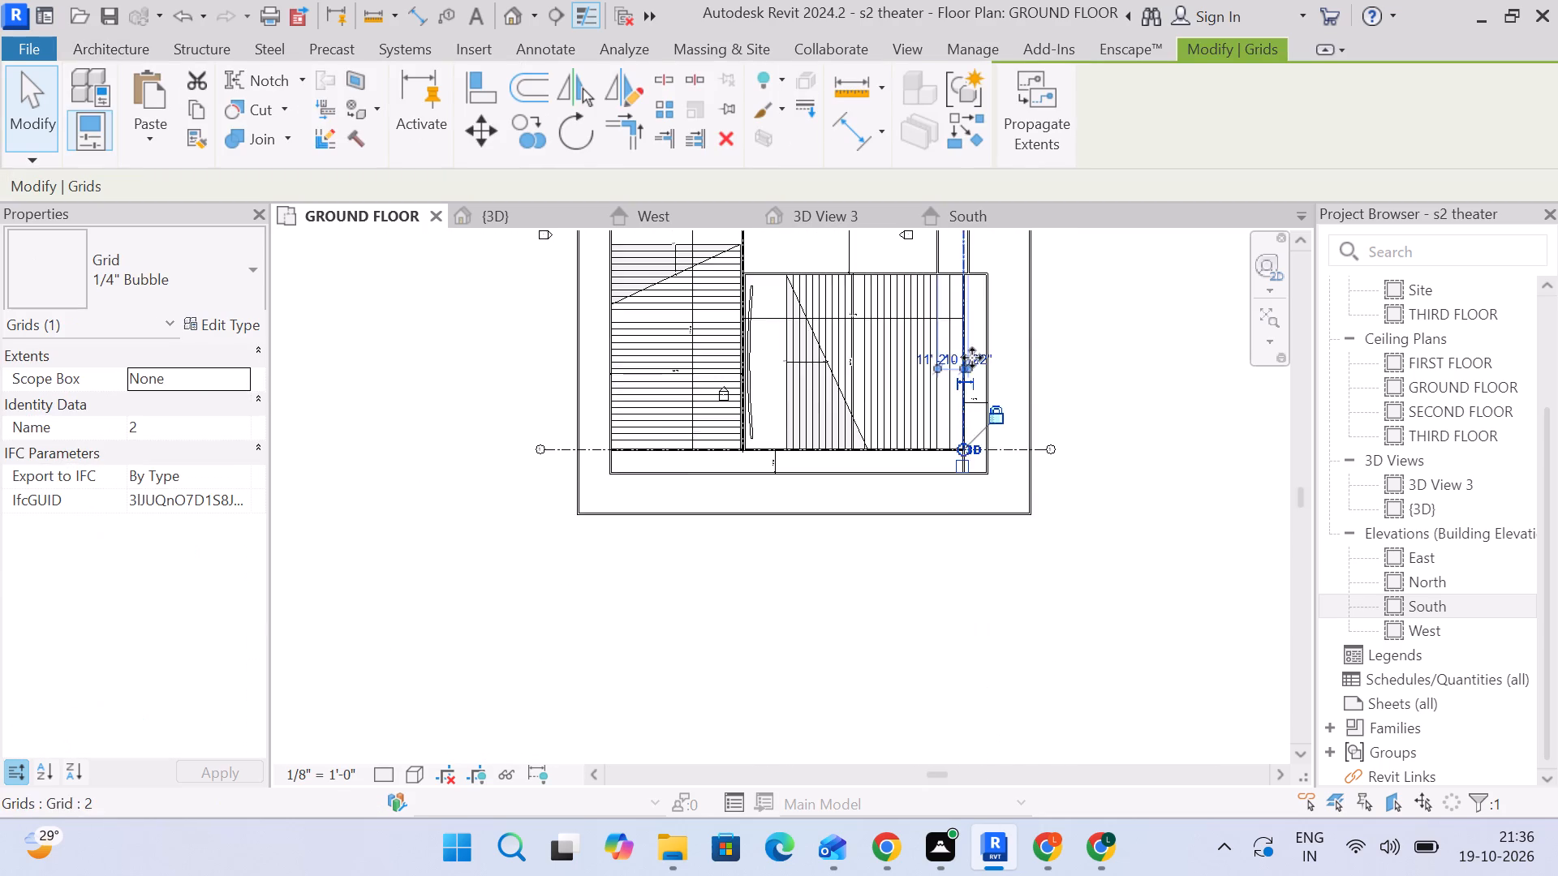
pyautogui.scroll(9, 960, 493)
pyautogui.scroll(4, 960, 427)
pyautogui.moveTo(950, 401); pyautogui.dragTo(953, 556)
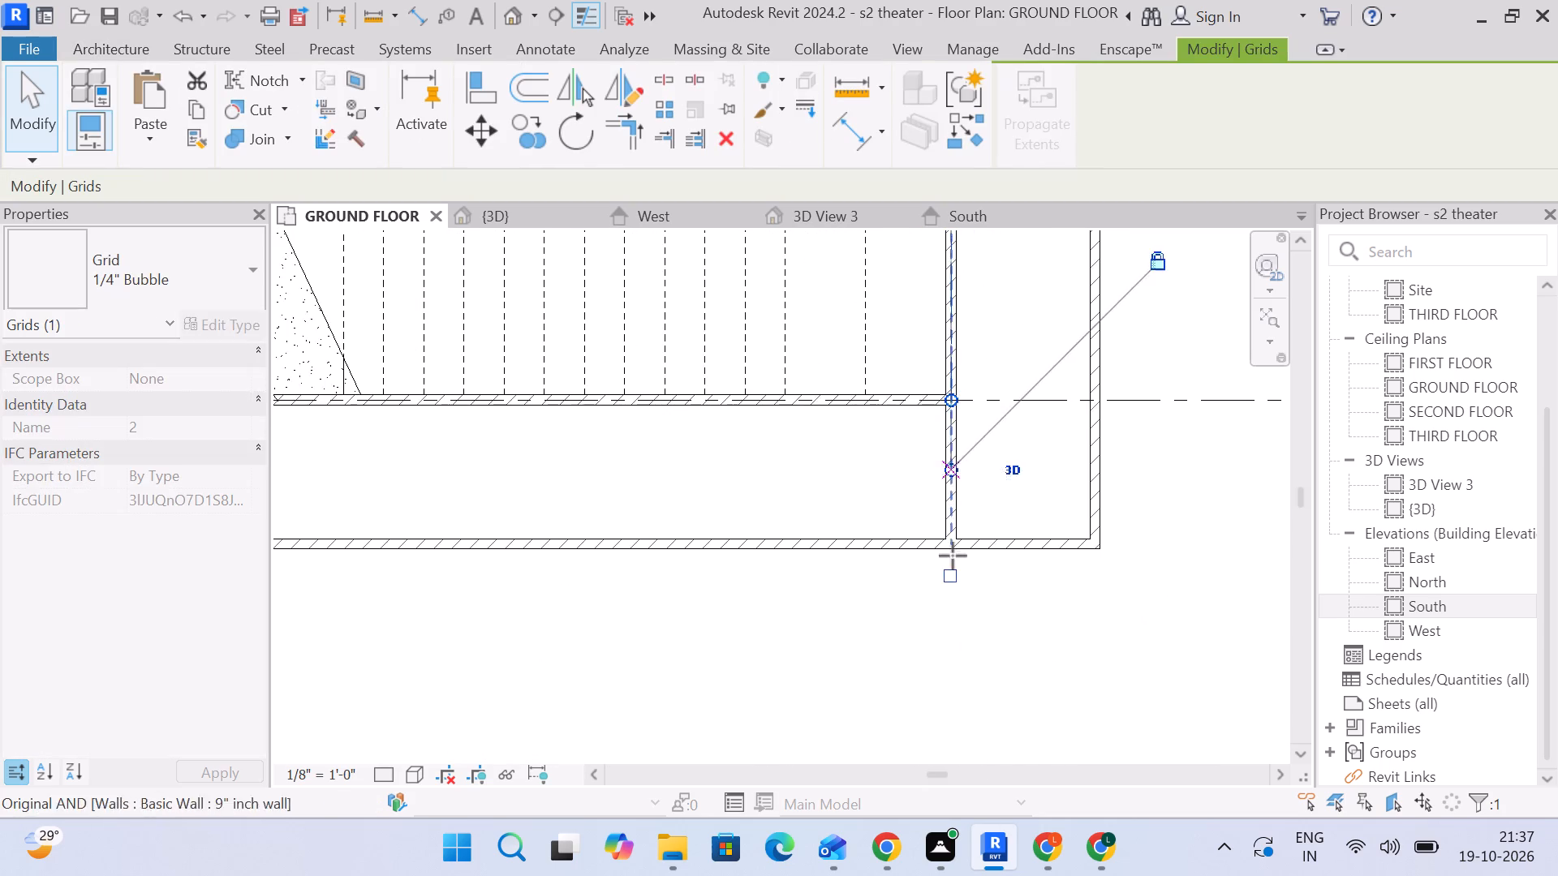
pyautogui.moveTo(953, 556); pyautogui.dragTo(958, 719)
pyautogui.scroll(-5, 963, 719)
pyautogui.moveTo(1061, 702); pyautogui.dragTo(1058, 290, button='middle')
pyautogui.scroll(1, 1058, 290)
pyautogui.moveTo(958, 303); pyautogui.dragTo(958, 450)
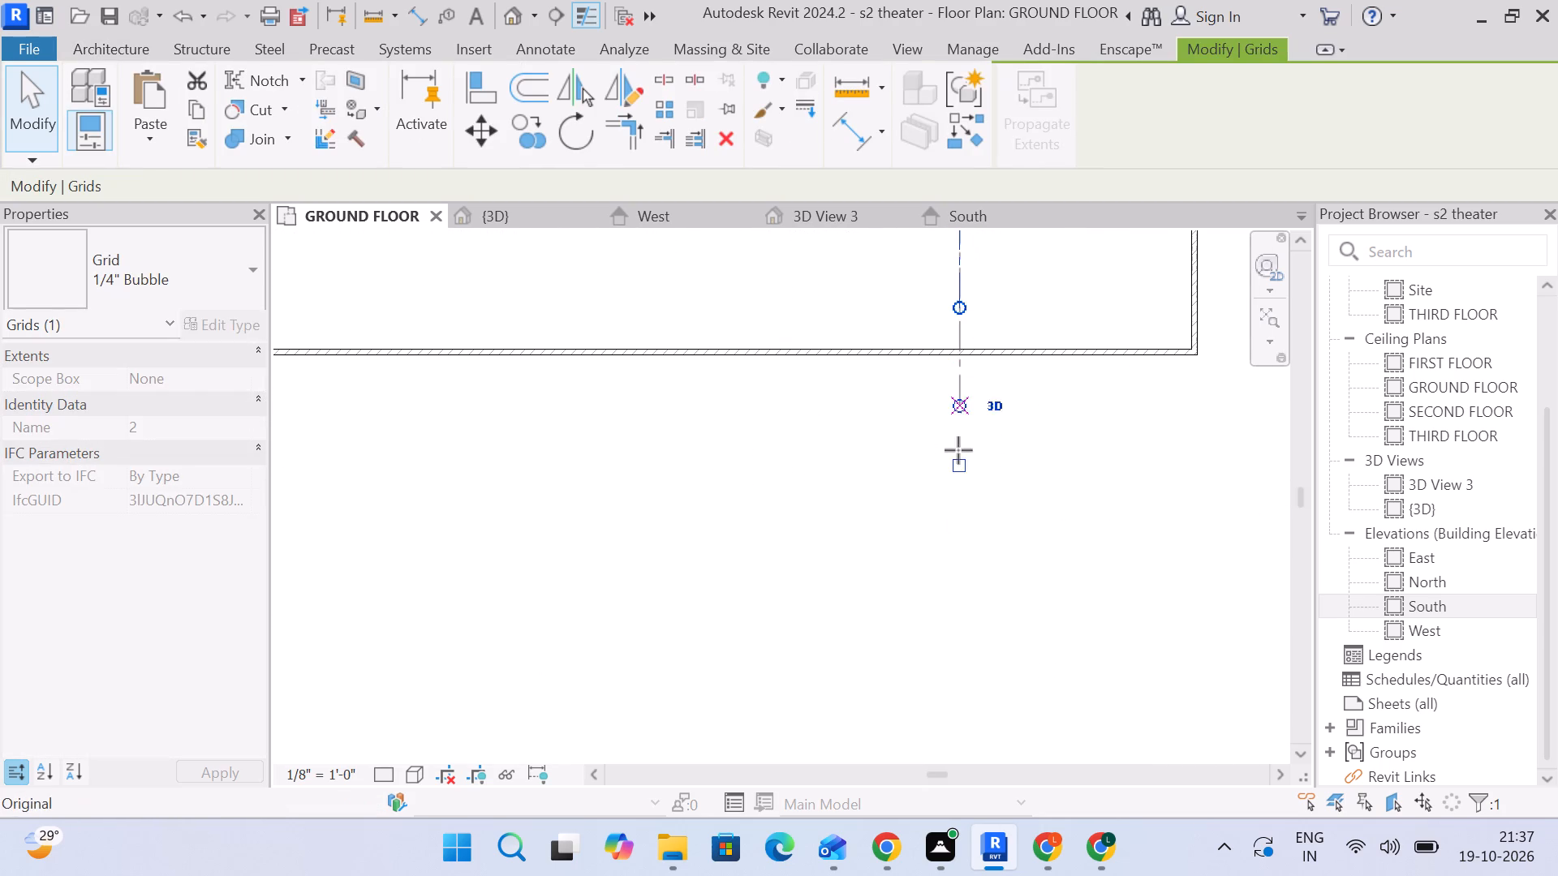
pyautogui.moveTo(958, 450); pyautogui.dragTo(958, 468)
pyautogui.scroll(-5, 974, 479)
pyautogui.click(1072, 505)
# Extend the south end of grid 3 past the southern outer boundary wall and align it with grid 2's south end.
pyautogui.scroll(1, 631, 328)
pyautogui.moveTo(704, 316); pyautogui.dragTo(881, 348, button='middle')
pyautogui.scroll(9, 734, 340)
pyautogui.click(757, 331)
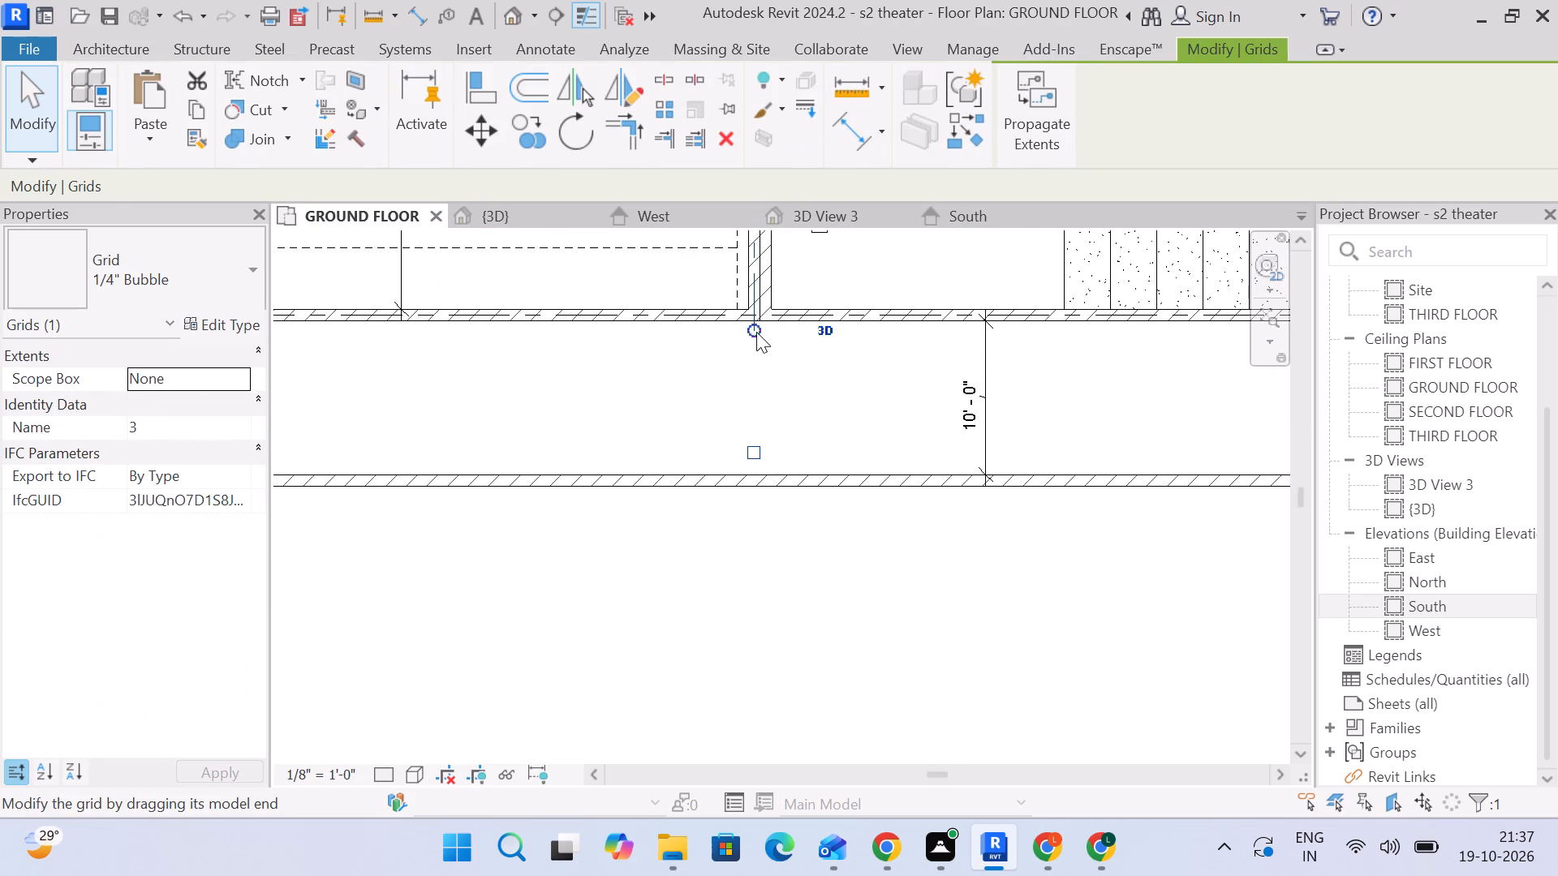
pyautogui.scroll(-3, 756, 332)
pyautogui.moveTo(775, 358); pyautogui.dragTo(903, 283, button='middle')
pyautogui.moveTo(880, 258); pyautogui.dragTo(880, 279)
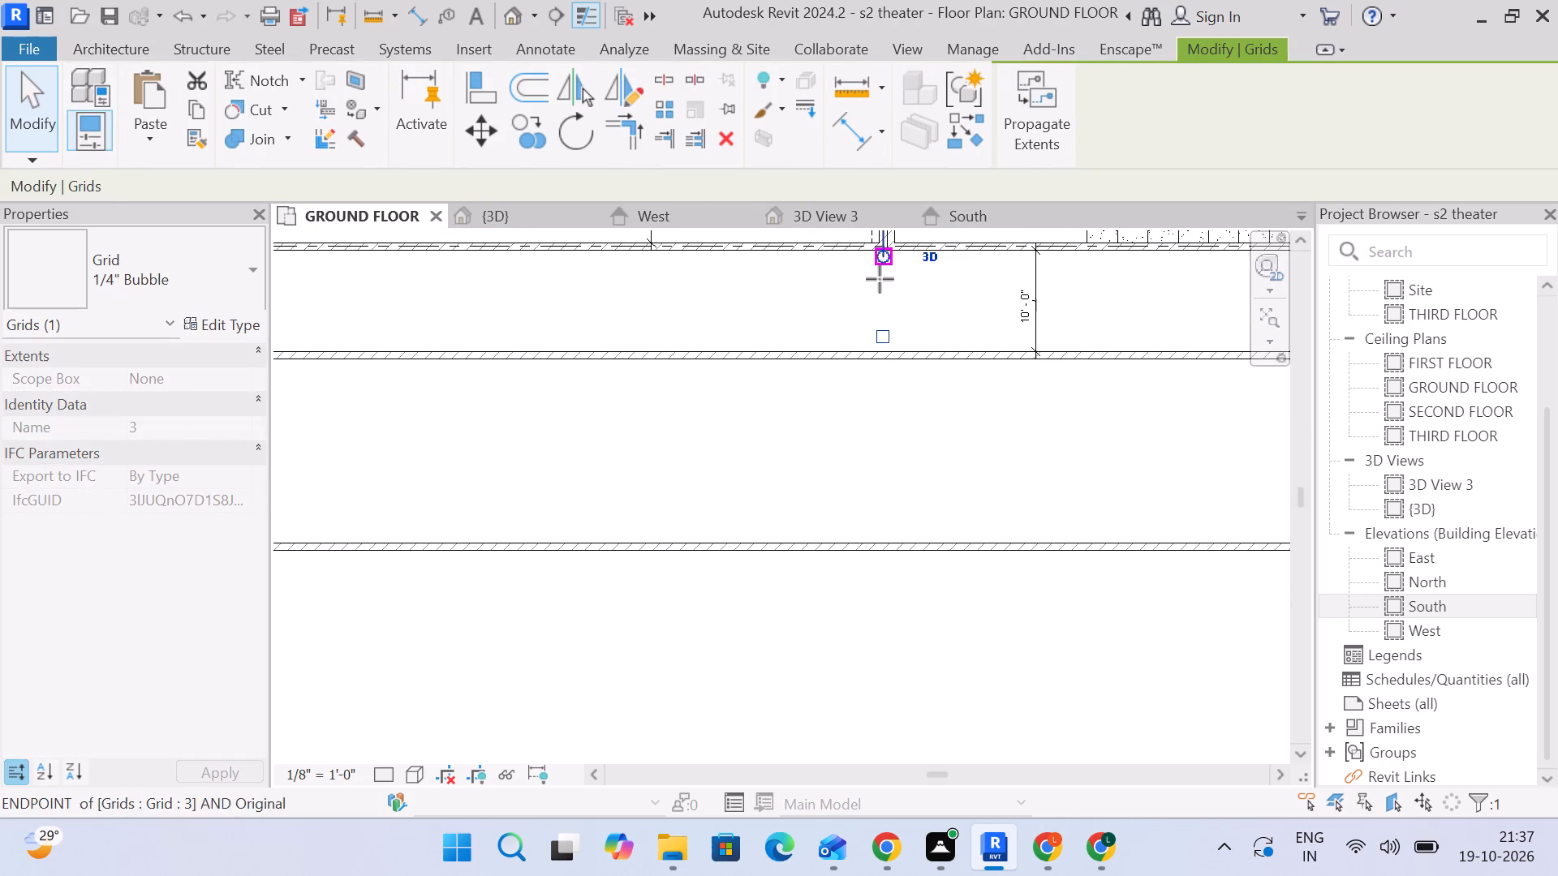
pyautogui.moveTo(880, 279); pyautogui.dragTo(893, 606)
pyautogui.scroll(-5, 900, 610)
pyautogui.moveTo(975, 635); pyautogui.dragTo(979, 508, button='middle')
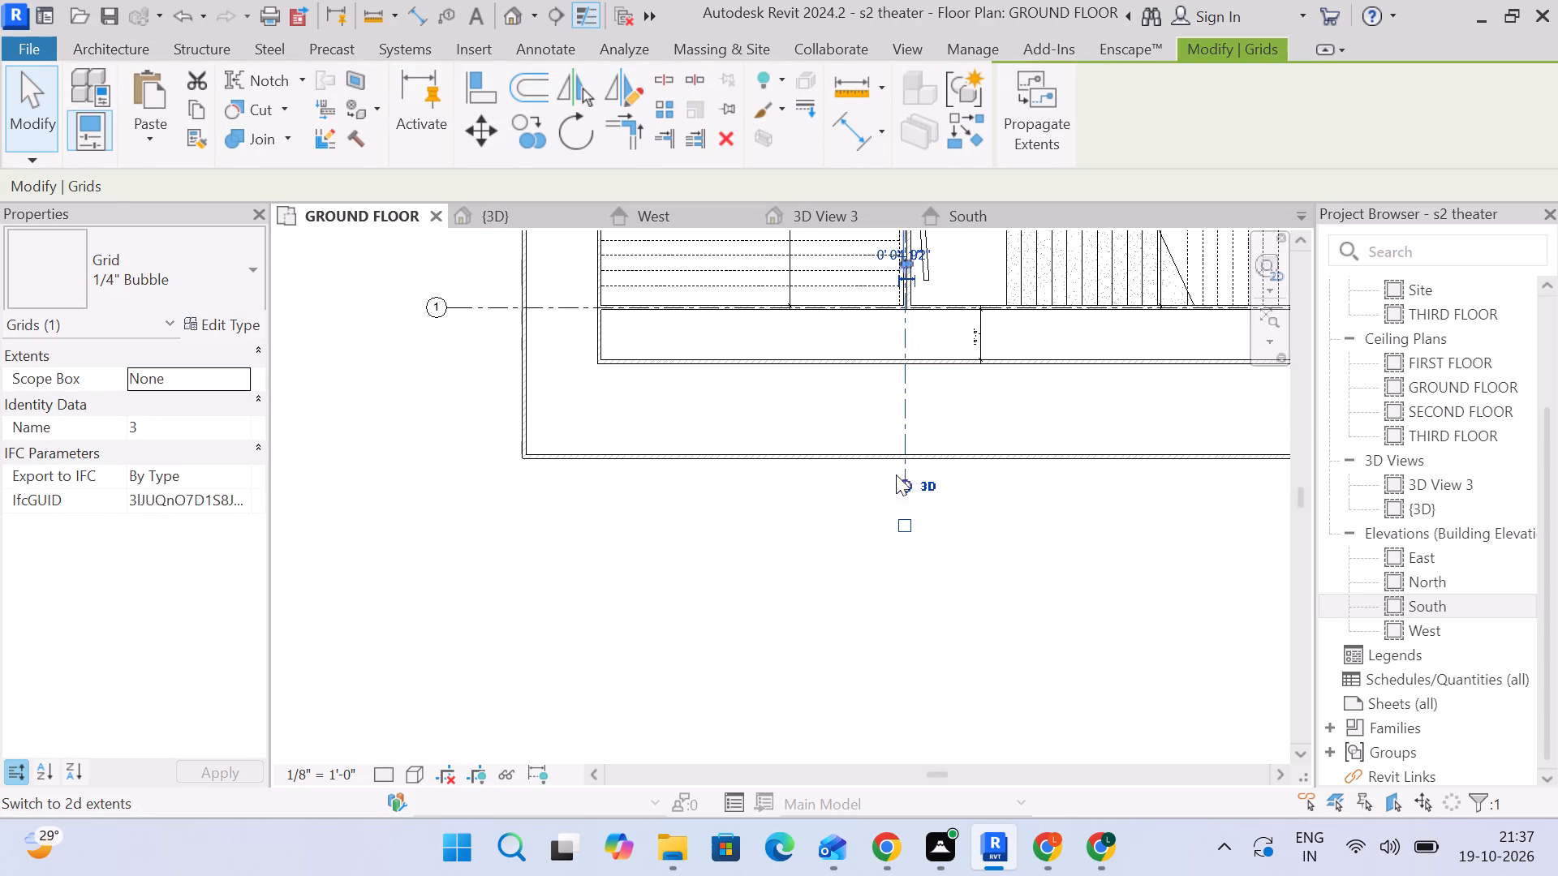
pyautogui.moveTo(903, 482); pyautogui.dragTo(901, 647)
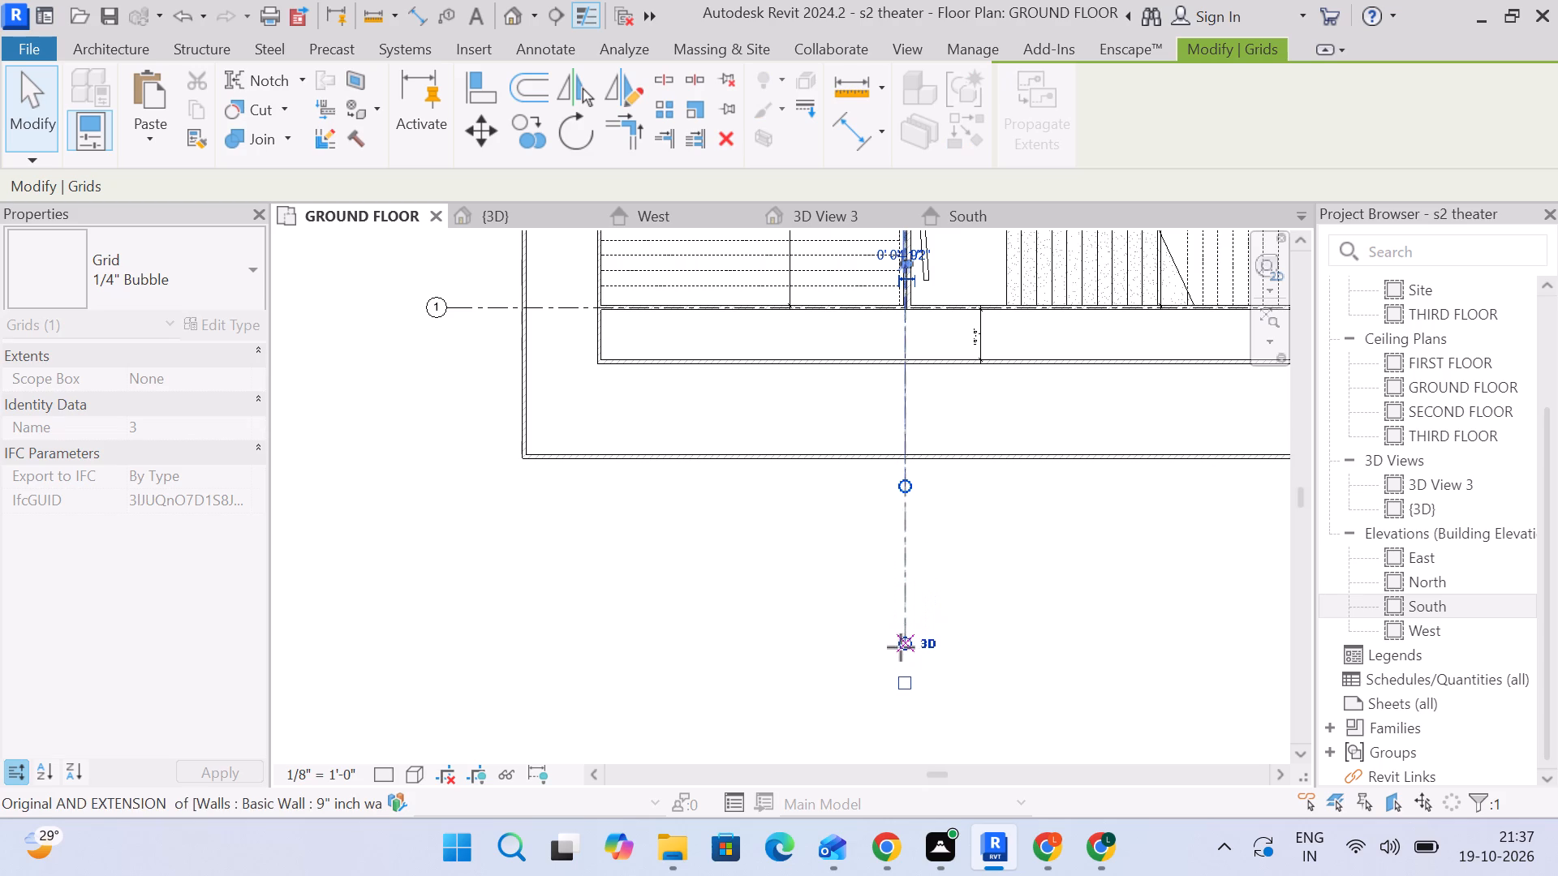
pyautogui.moveTo(901, 647); pyautogui.dragTo(888, 575)
pyautogui.scroll(-4, 896, 569)
pyautogui.moveTo(1006, 603); pyautogui.dragTo(1002, 436, button='middle')
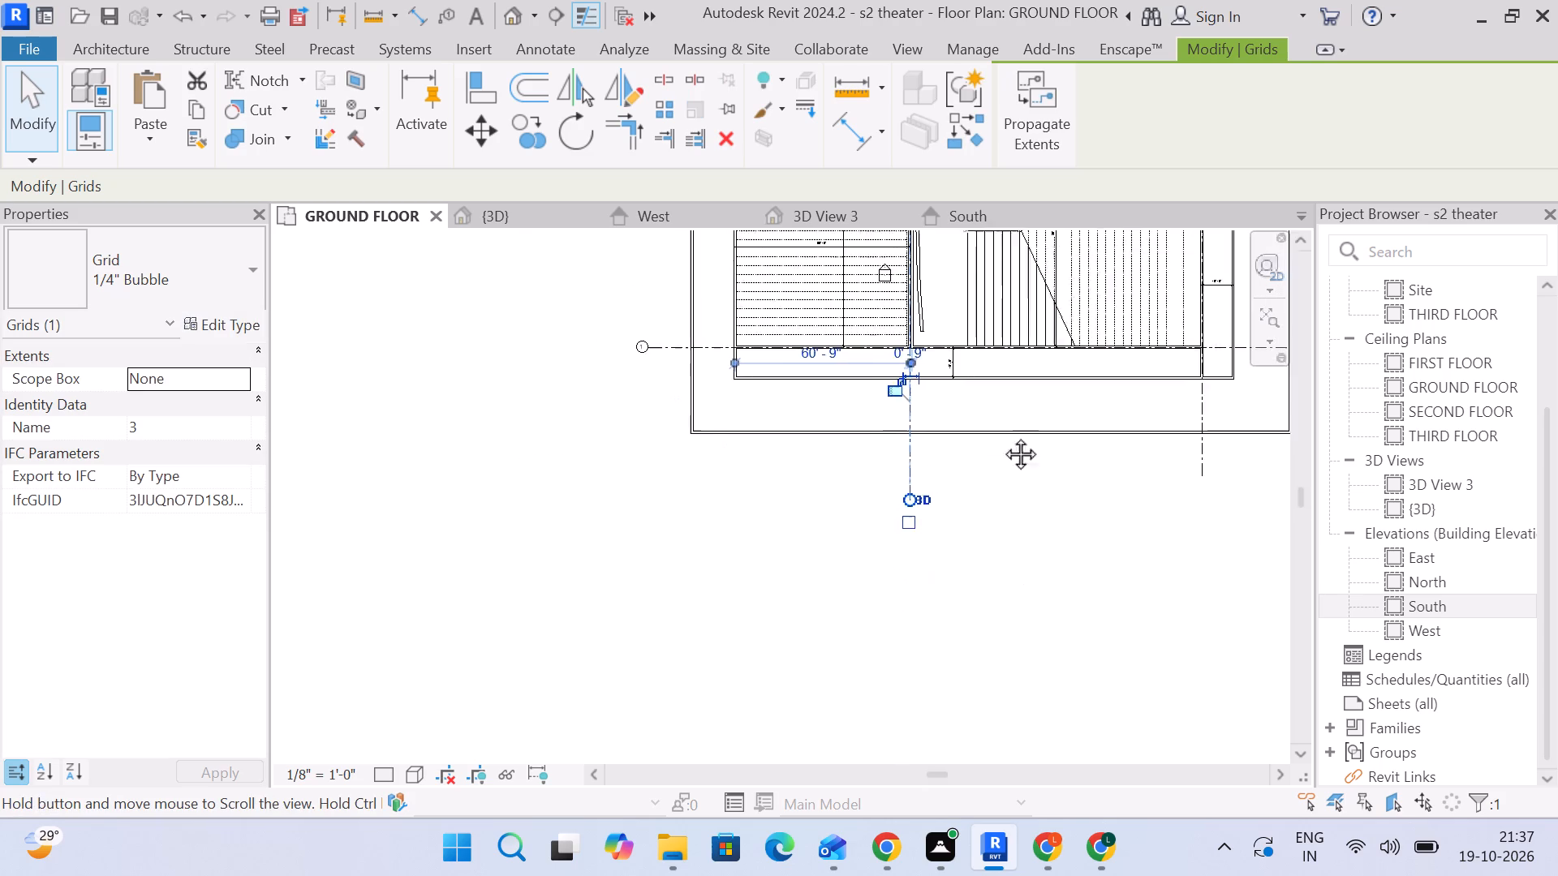
pyautogui.moveTo(1002, 436); pyautogui.dragTo(921, 389, button='middle')
pyautogui.scroll(2, 823, 376)
pyautogui.moveTo(815, 359); pyautogui.dragTo(818, 323)
# Show the grid bubbles at the south ends of grids 3 and 2 as well.
pyautogui.click(817, 357)
pyautogui.click(1206, 310)
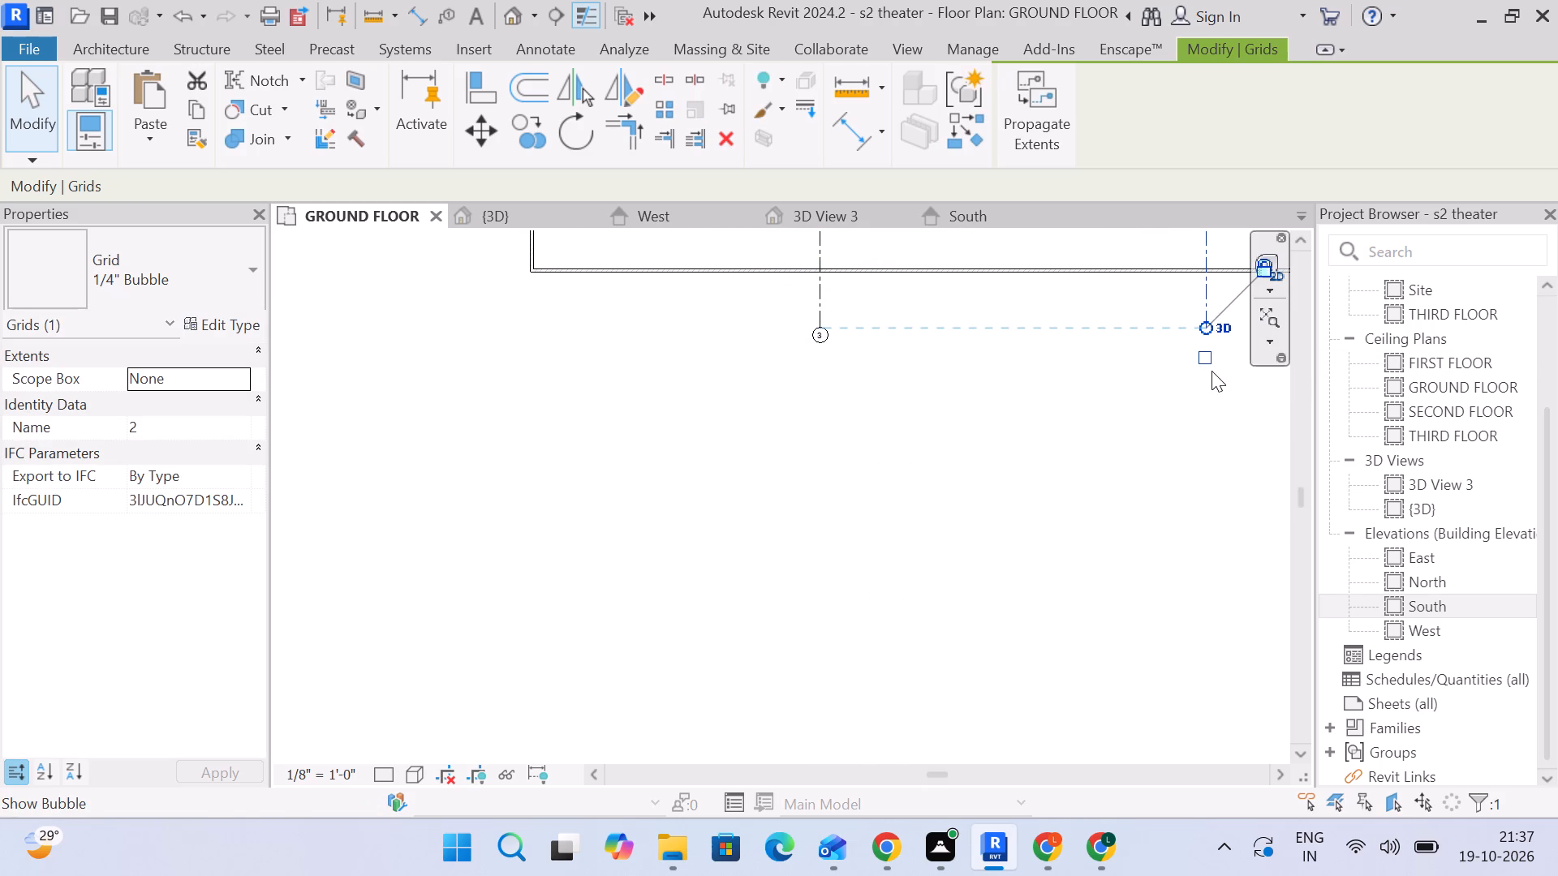
pyautogui.click(1208, 367)
pyautogui.click(923, 363)
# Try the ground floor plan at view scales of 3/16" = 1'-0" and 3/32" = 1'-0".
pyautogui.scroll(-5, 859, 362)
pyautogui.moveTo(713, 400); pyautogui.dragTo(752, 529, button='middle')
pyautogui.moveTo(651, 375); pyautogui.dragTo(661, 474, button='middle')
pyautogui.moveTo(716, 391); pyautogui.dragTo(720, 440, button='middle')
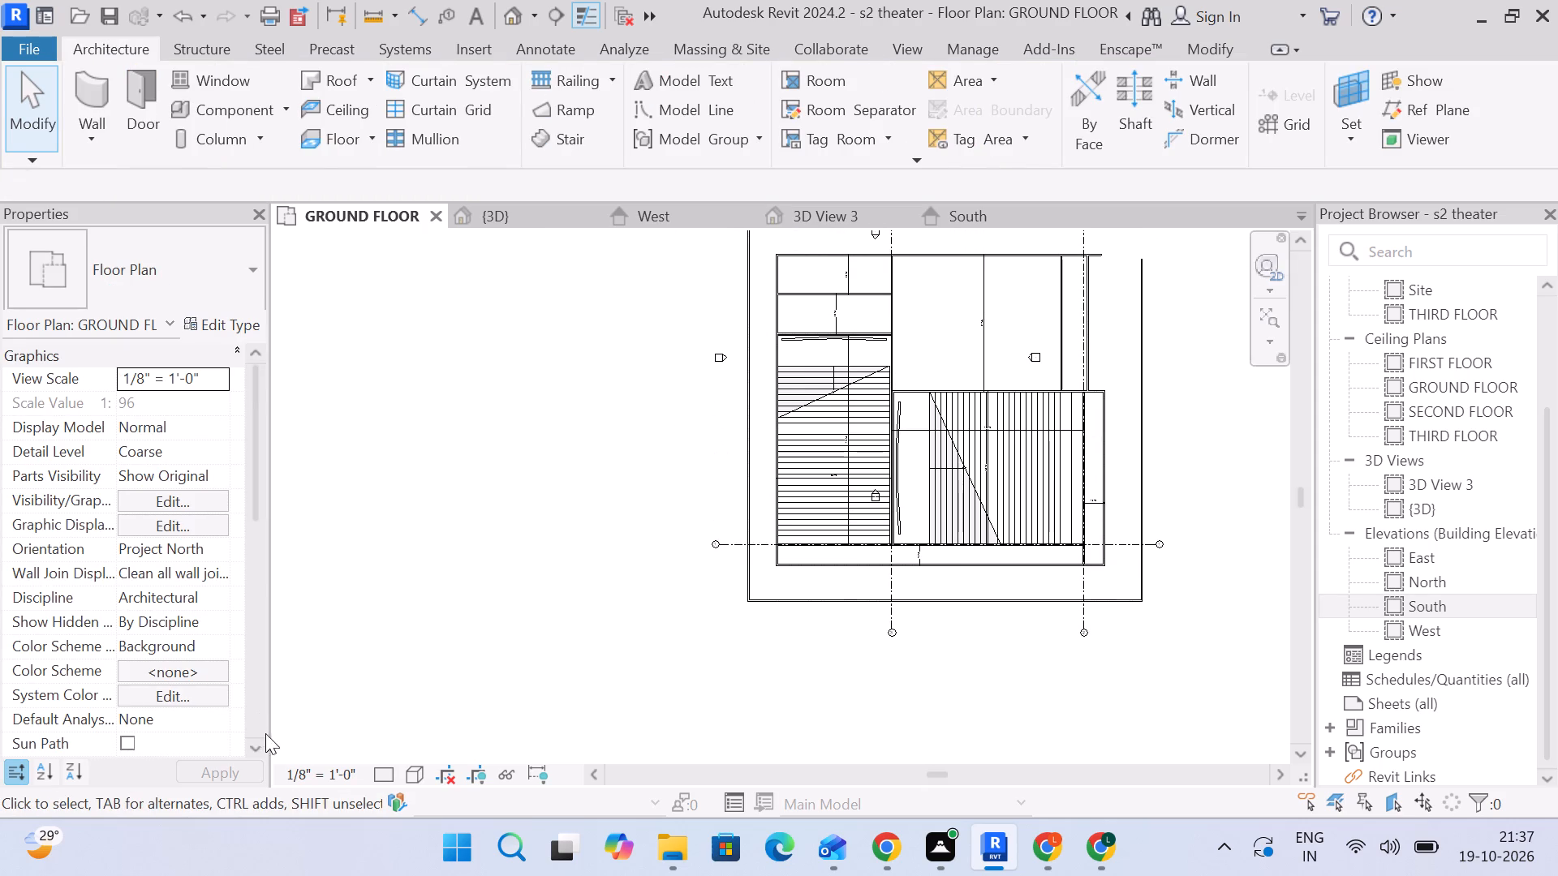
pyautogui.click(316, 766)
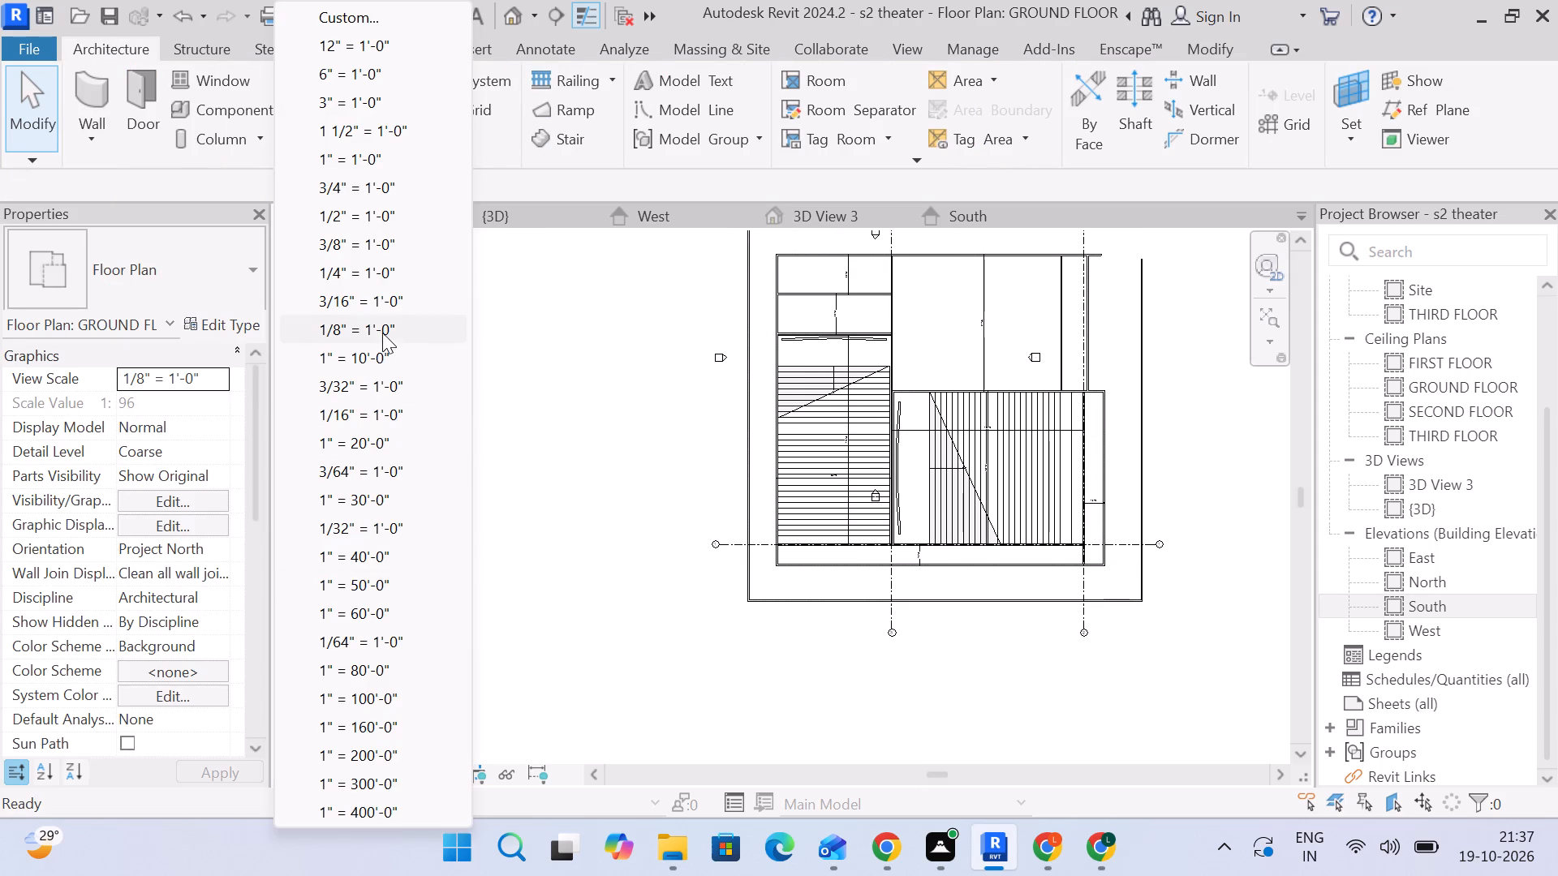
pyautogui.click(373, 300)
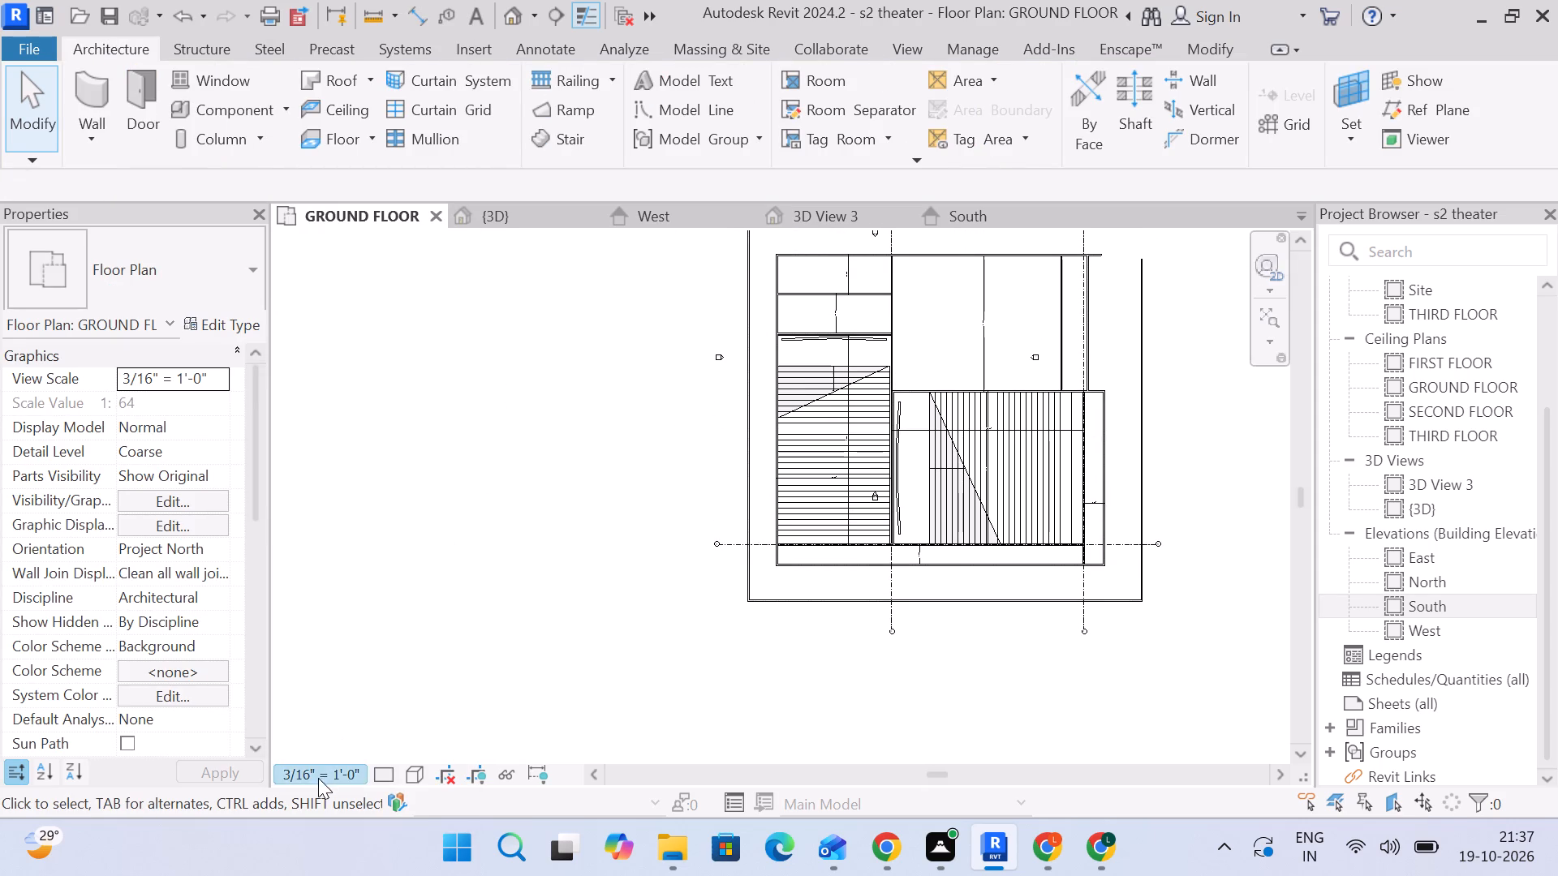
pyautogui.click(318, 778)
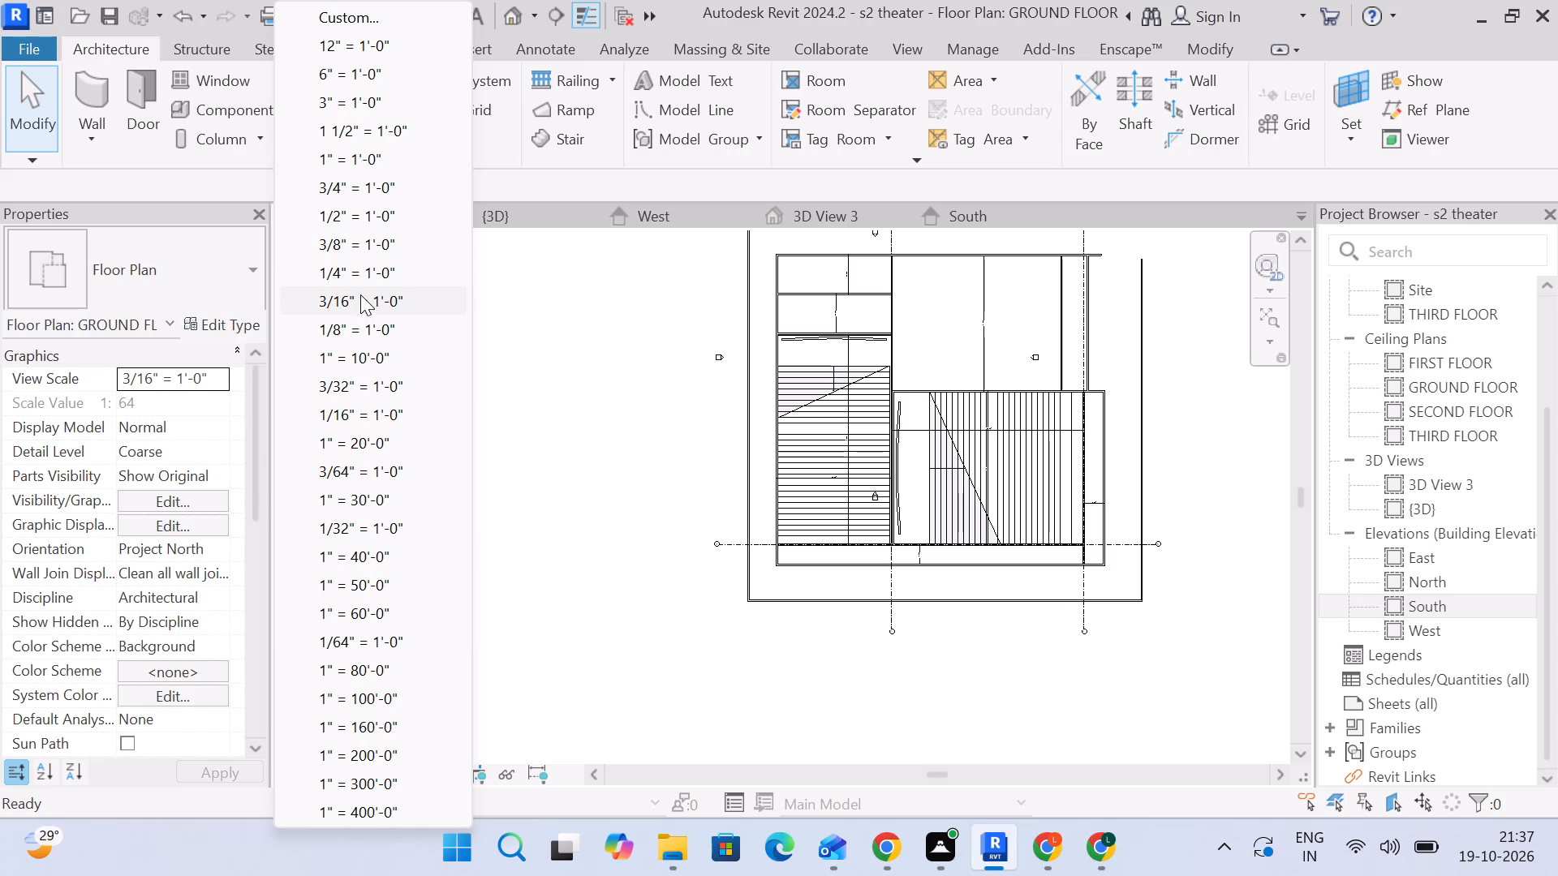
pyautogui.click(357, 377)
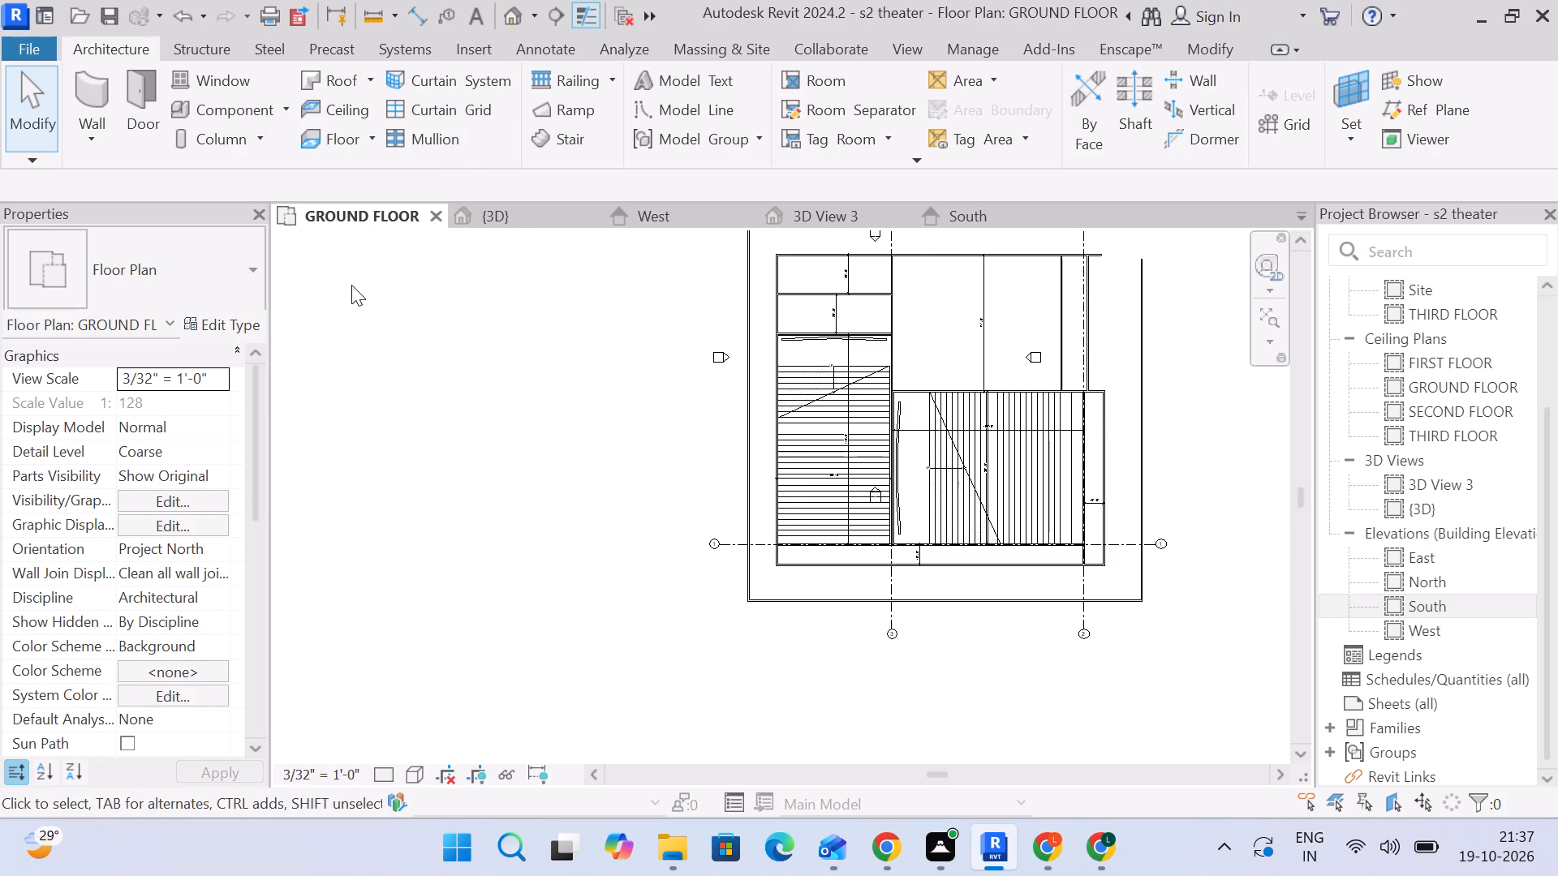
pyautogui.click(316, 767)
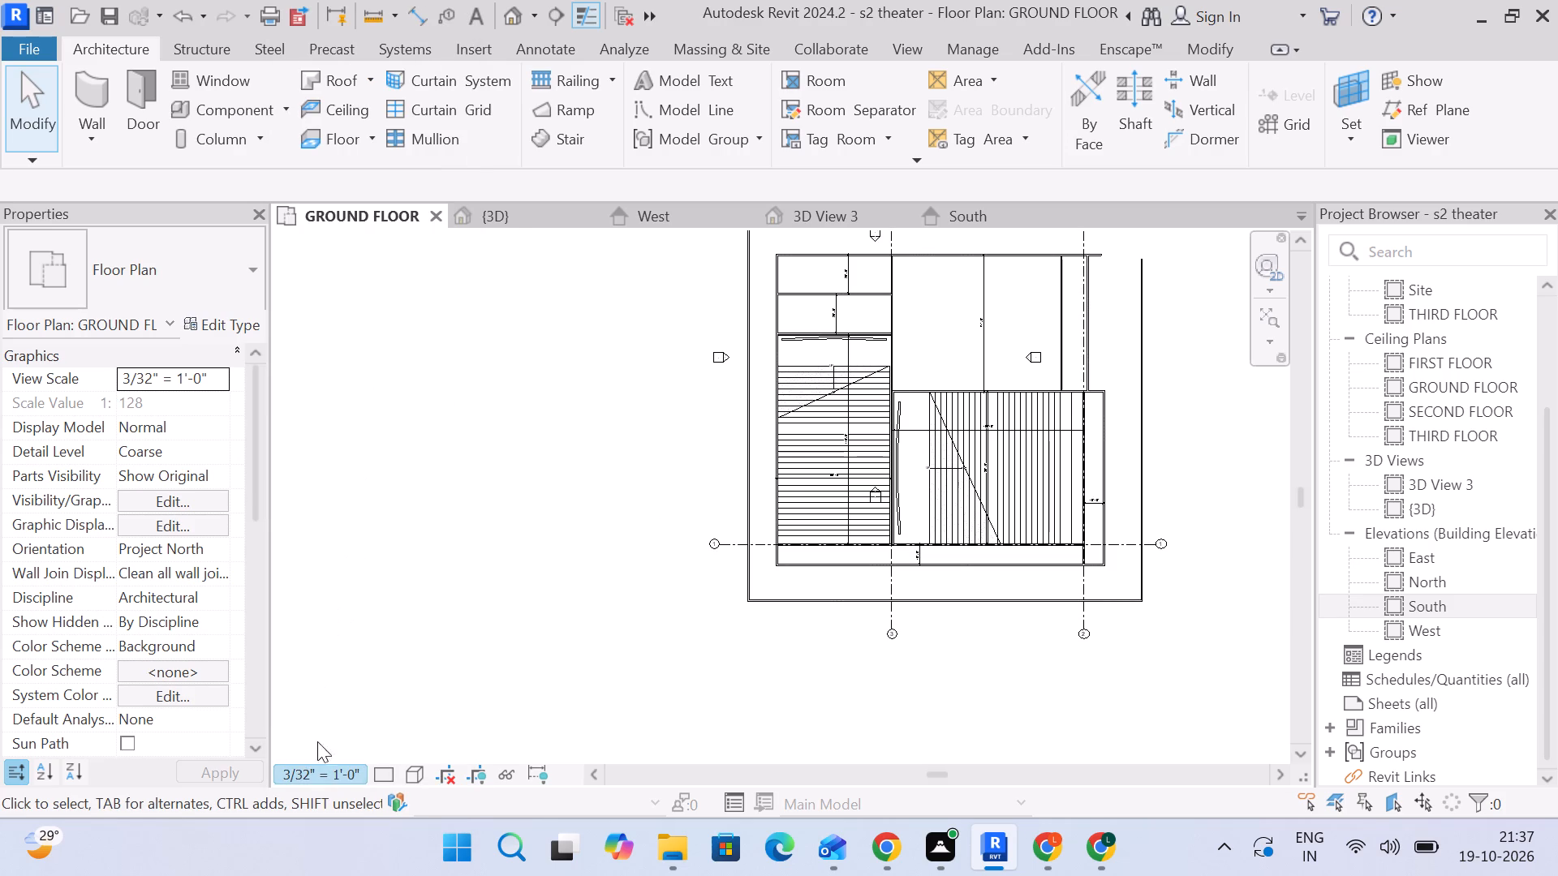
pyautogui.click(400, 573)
# Set the ground floor plan's view scale to 1" = 20'-0".
pyautogui.click(323, 764)
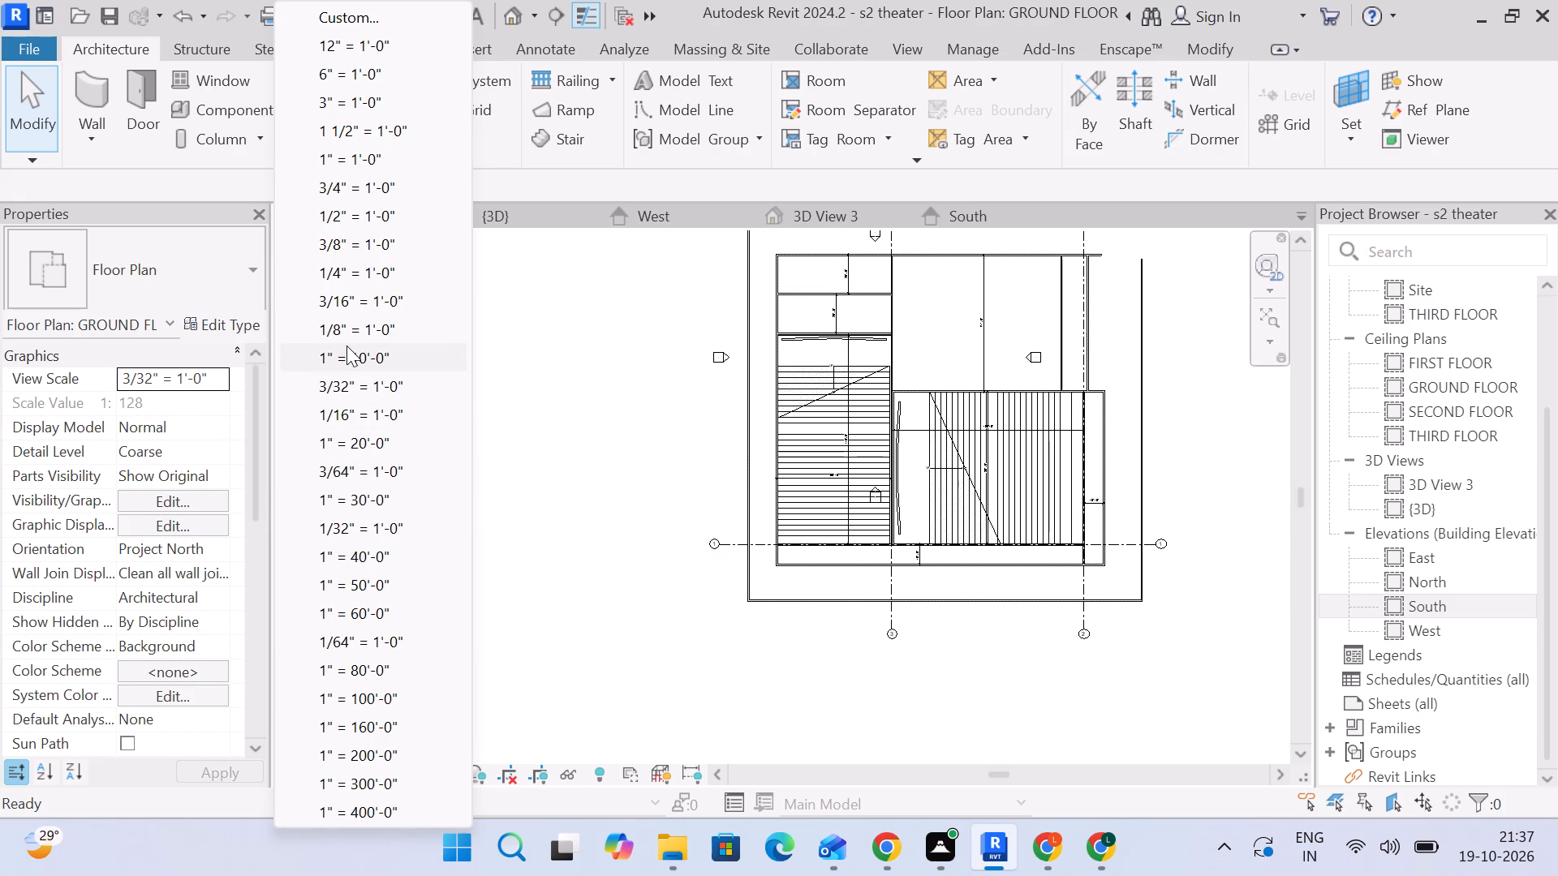
pyautogui.click(346, 445)
pyautogui.scroll(-2, 539, 431)
pyautogui.moveTo(544, 435); pyautogui.dragTo(521, 523, button='middle')
pyautogui.scroll(3, 796, 276)
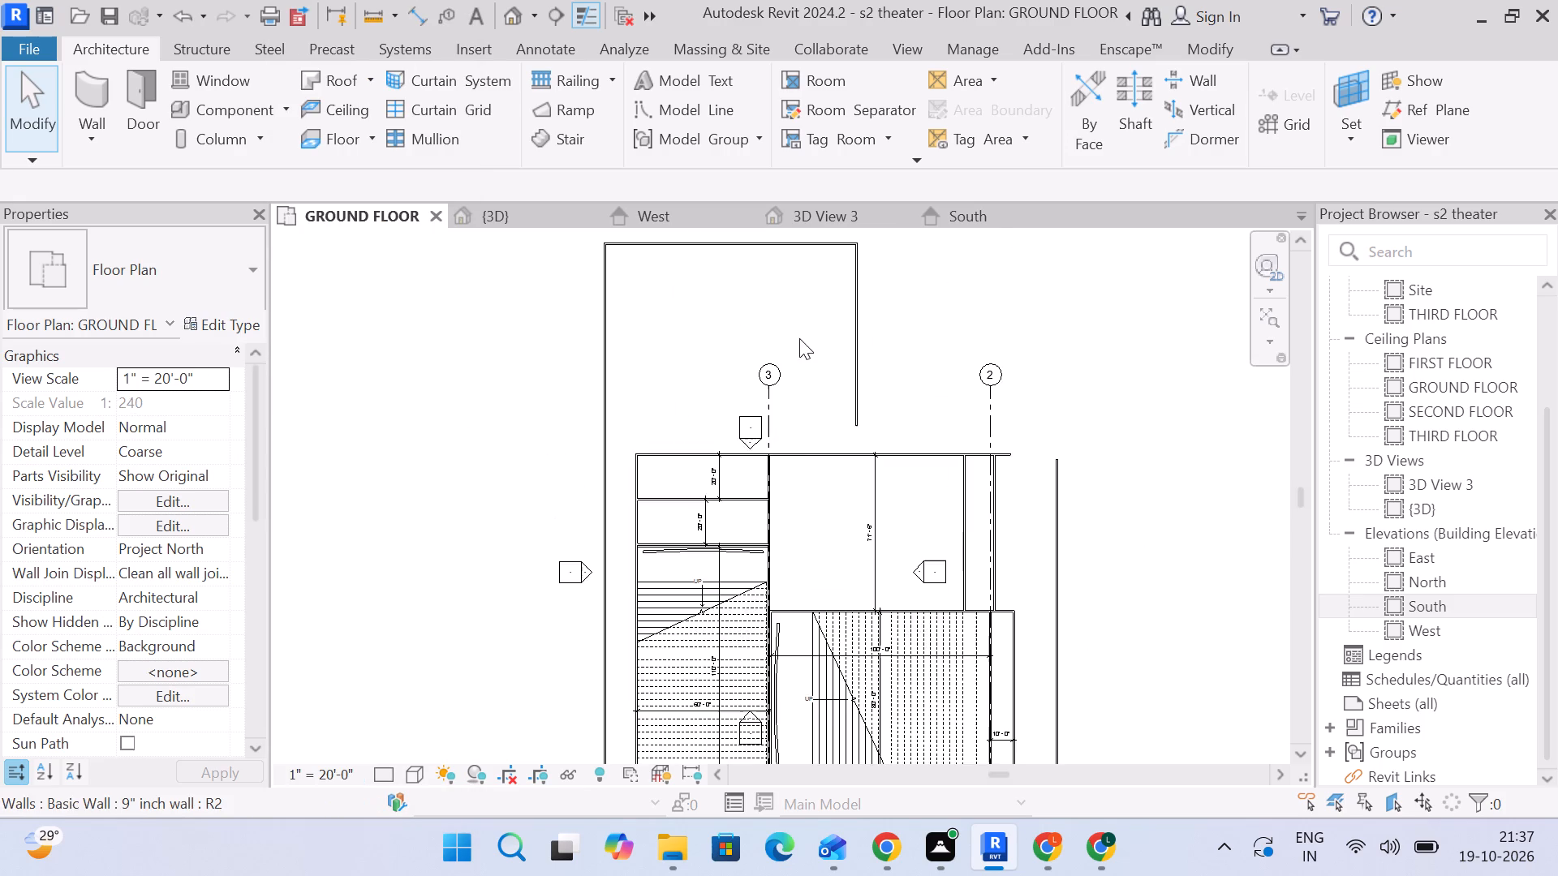
# Draw a vertical grid line along the west wall of the west hall, ending level with grid 2's north end.
pyautogui.moveTo(858, 416); pyautogui.dragTo(908, 258, button='middle')
pyautogui.scroll(1, 774, 440)
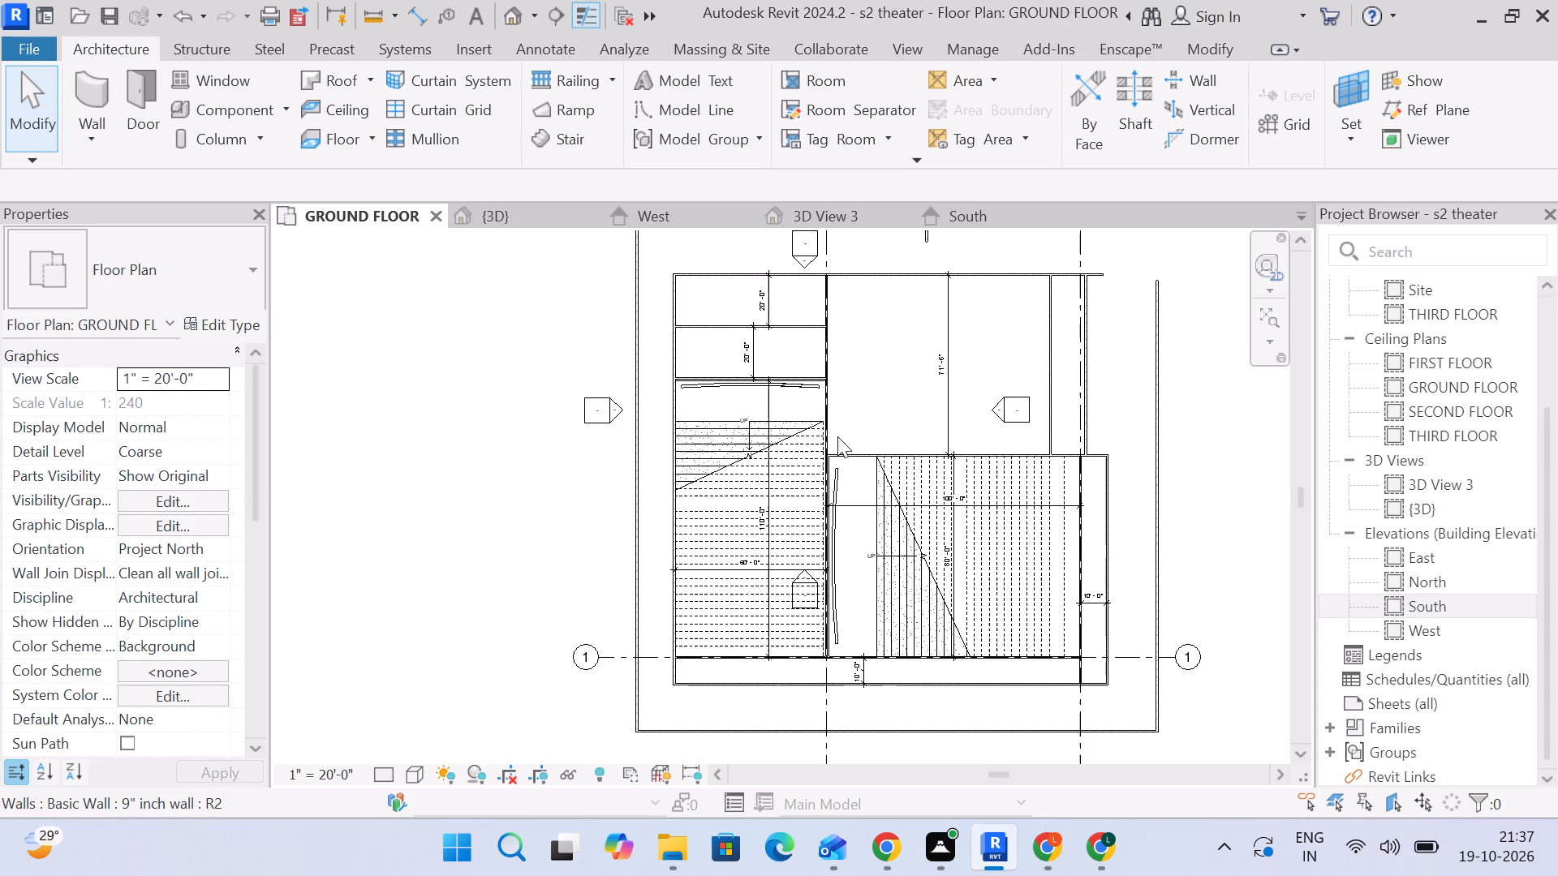
pyautogui.moveTo(841, 406); pyautogui.dragTo(807, 313, button='middle')
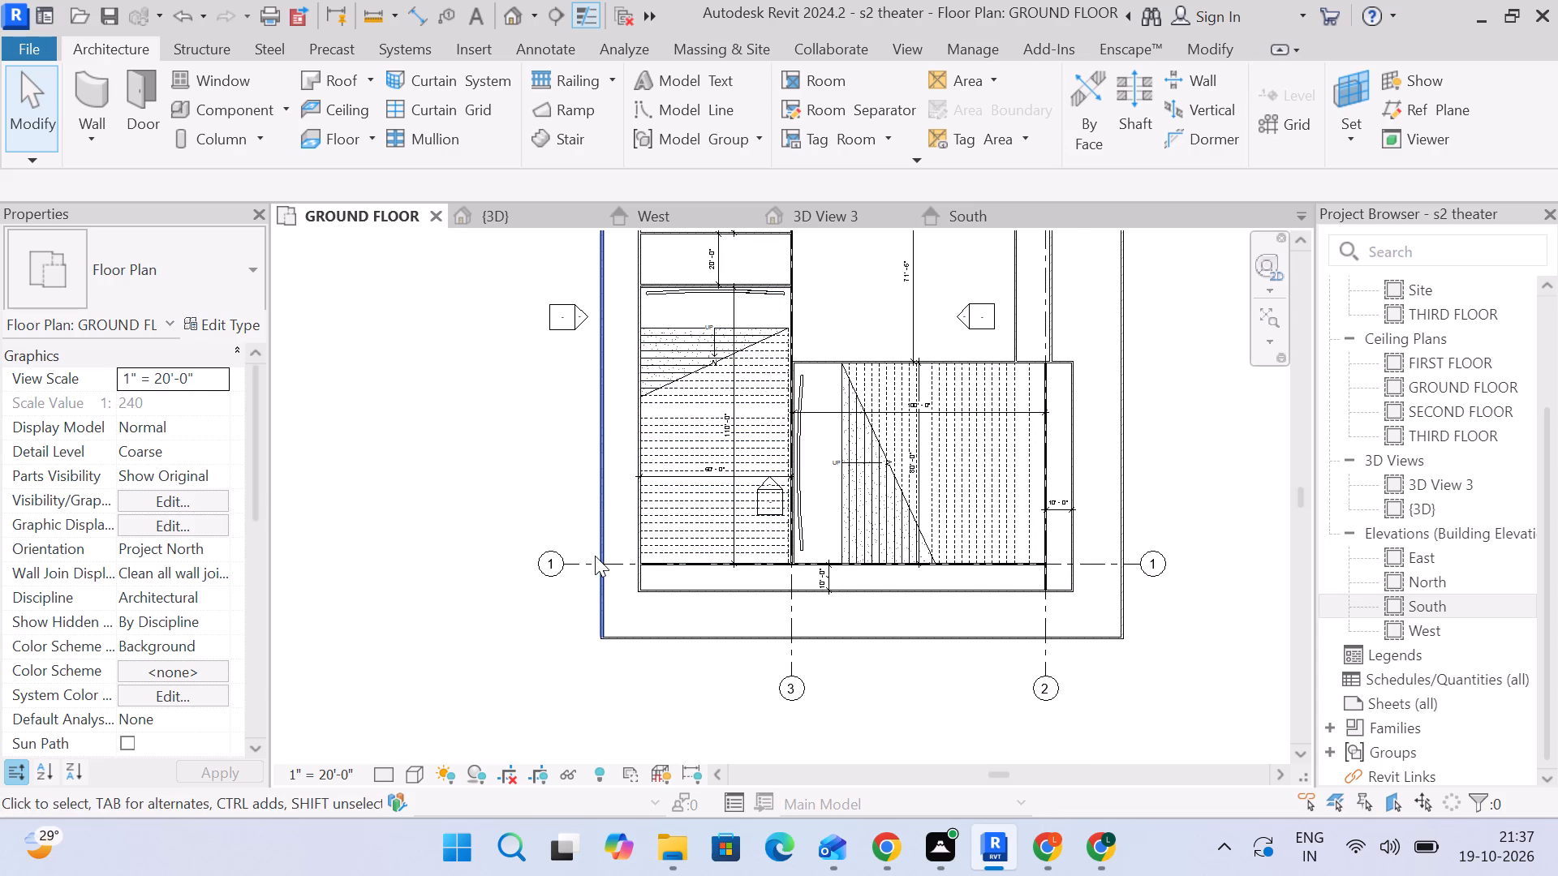
pyautogui.moveTo(536, 436); pyautogui.dragTo(540, 459, button='middle')
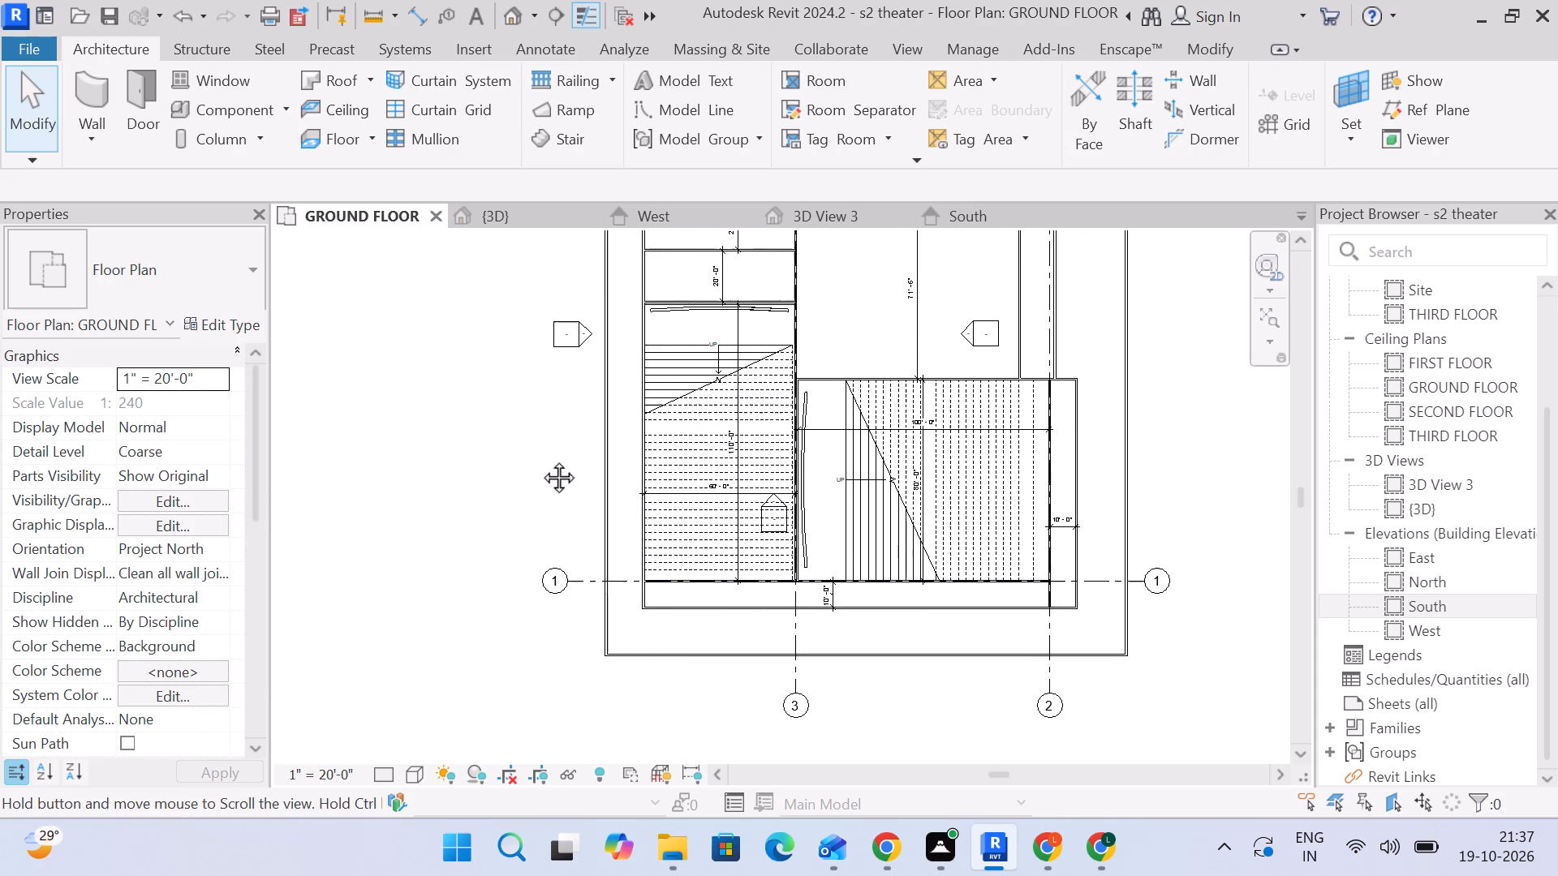
pyautogui.moveTo(540, 459); pyautogui.dragTo(540, 460, button='middle')
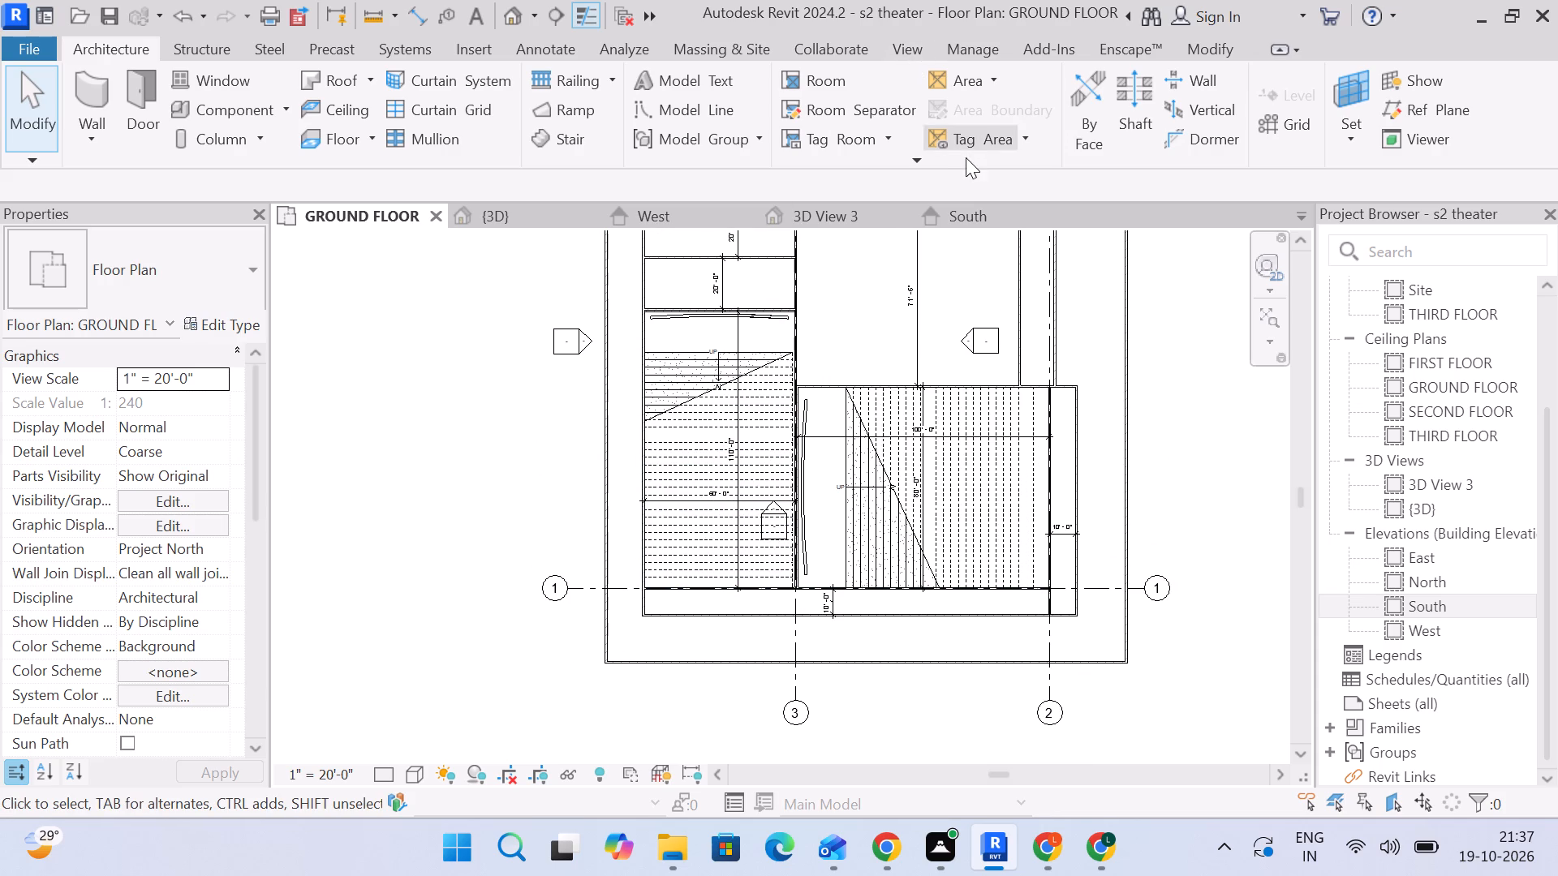
pyautogui.click(1272, 124)
pyautogui.scroll(5, 695, 584)
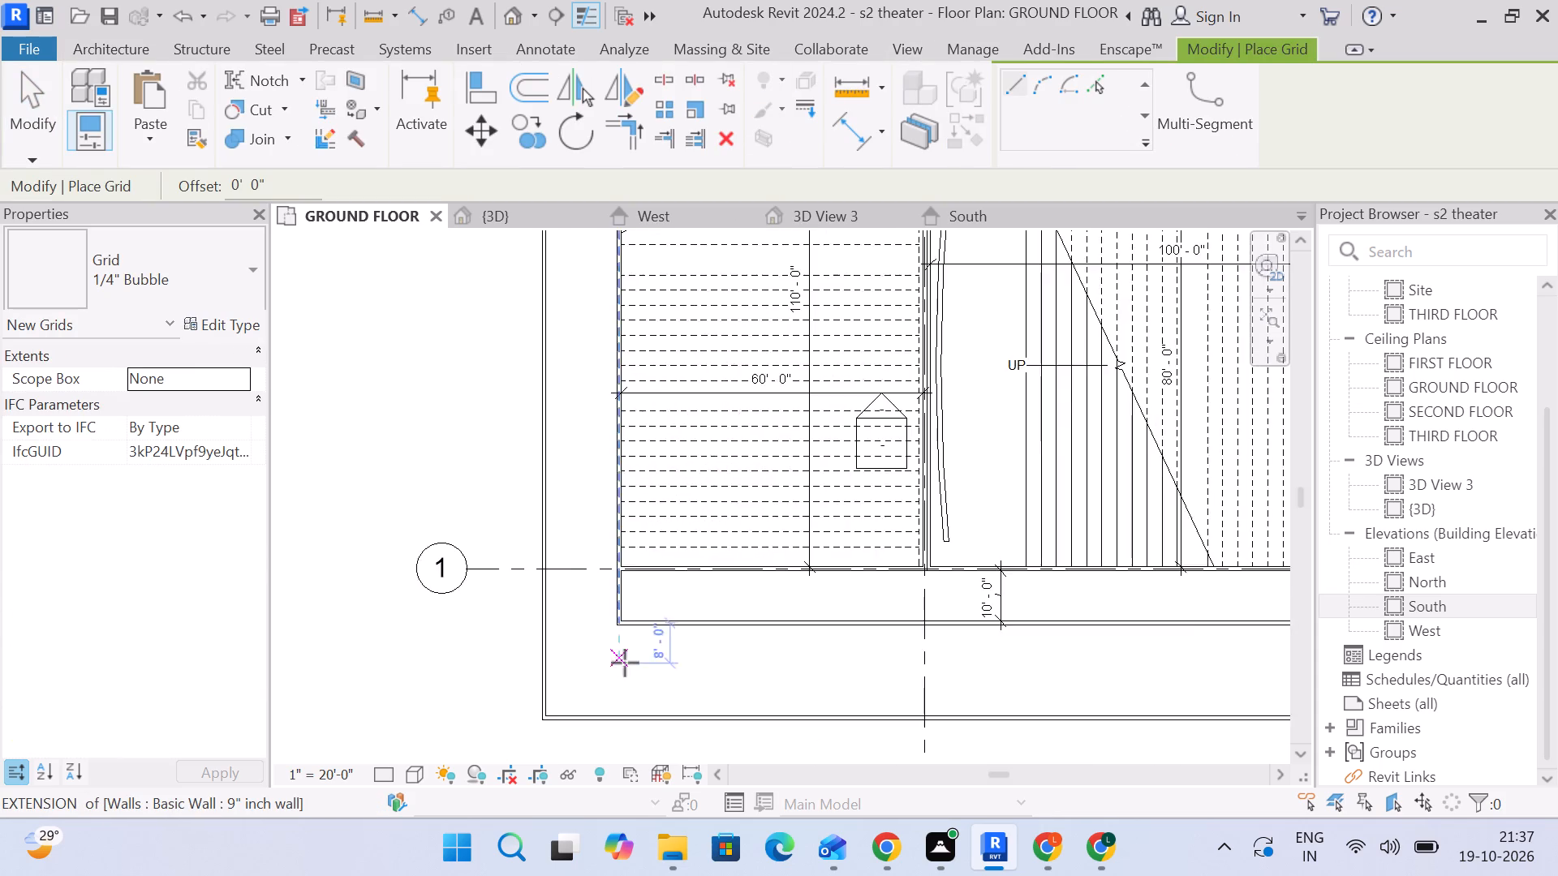
pyautogui.scroll(4, 625, 663)
pyautogui.click(618, 617)
pyautogui.scroll(-8, 639, 550)
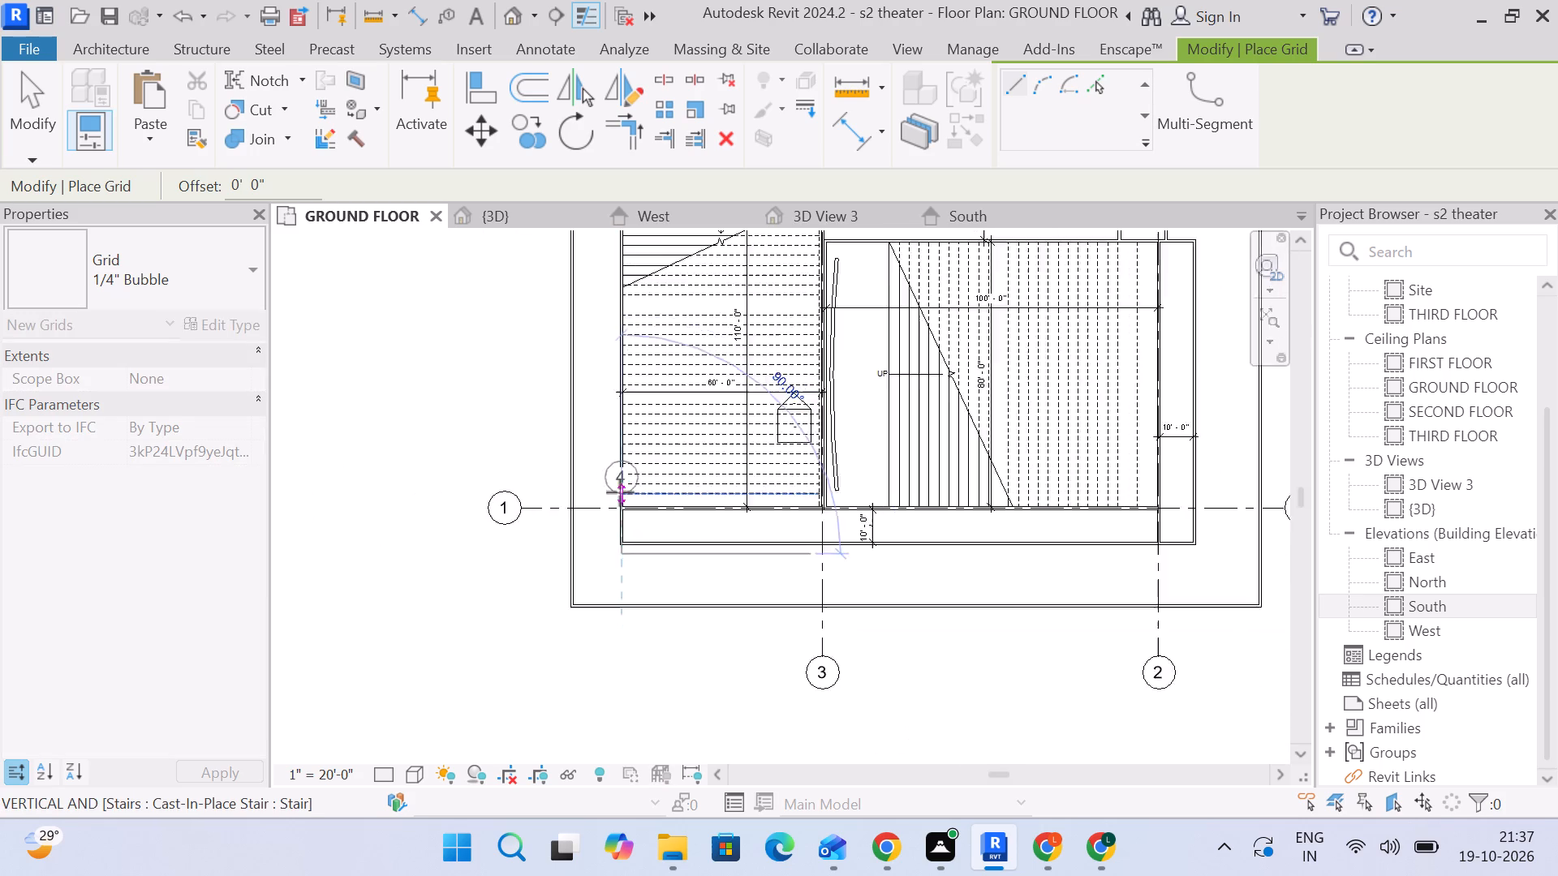
pyautogui.scroll(-6, 620, 492)
pyautogui.moveTo(616, 410); pyautogui.dragTo(587, 634, button='middle')
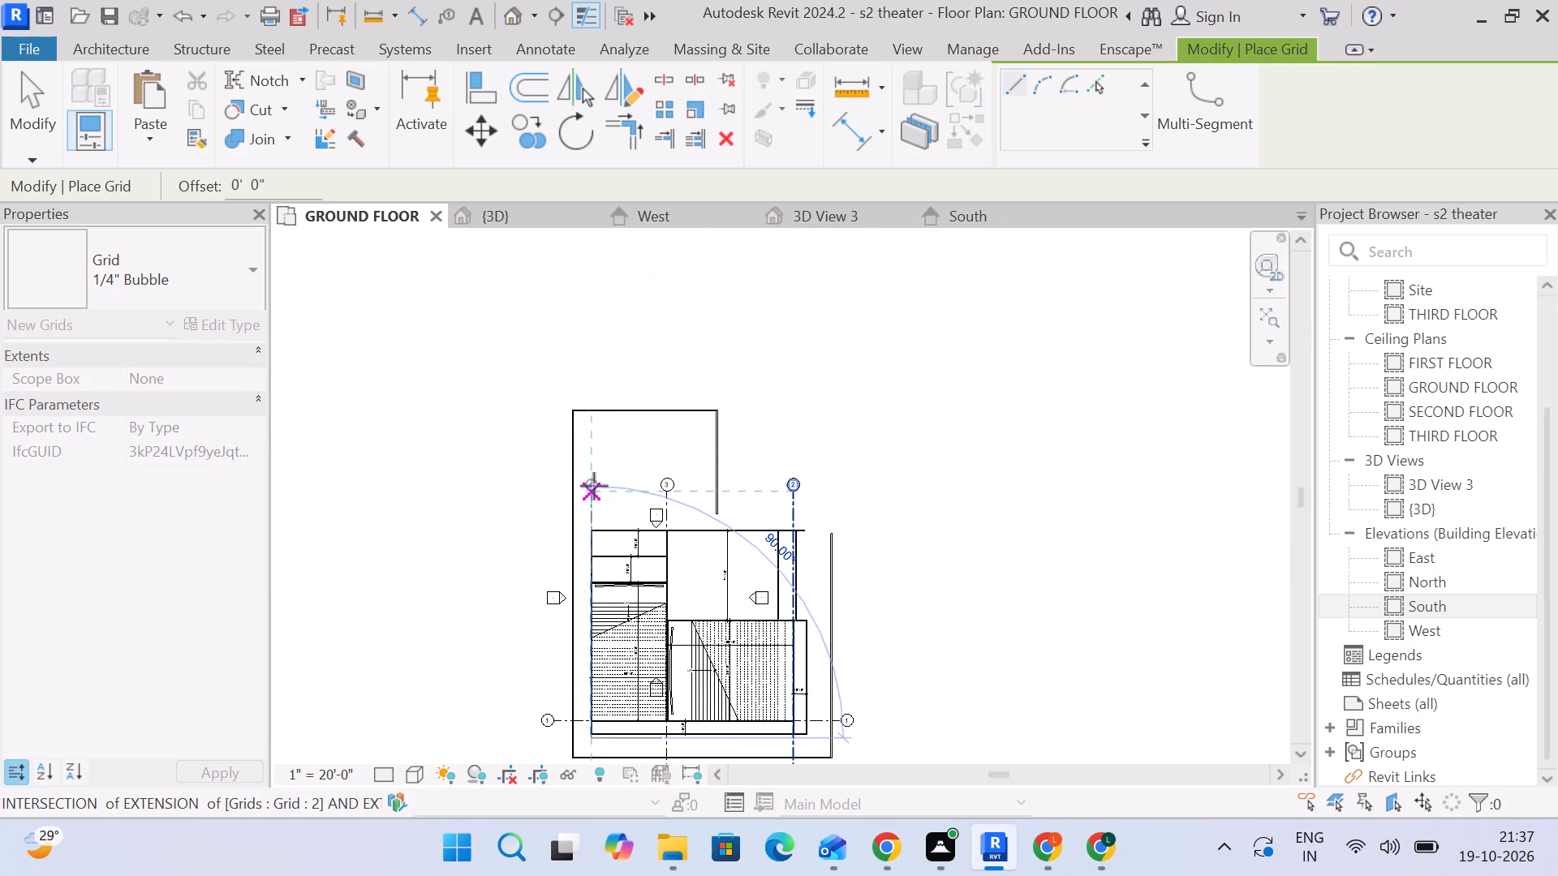
pyautogui.click(594, 486)
pyautogui.moveTo(769, 452); pyautogui.dragTo(856, 316, button='middle')
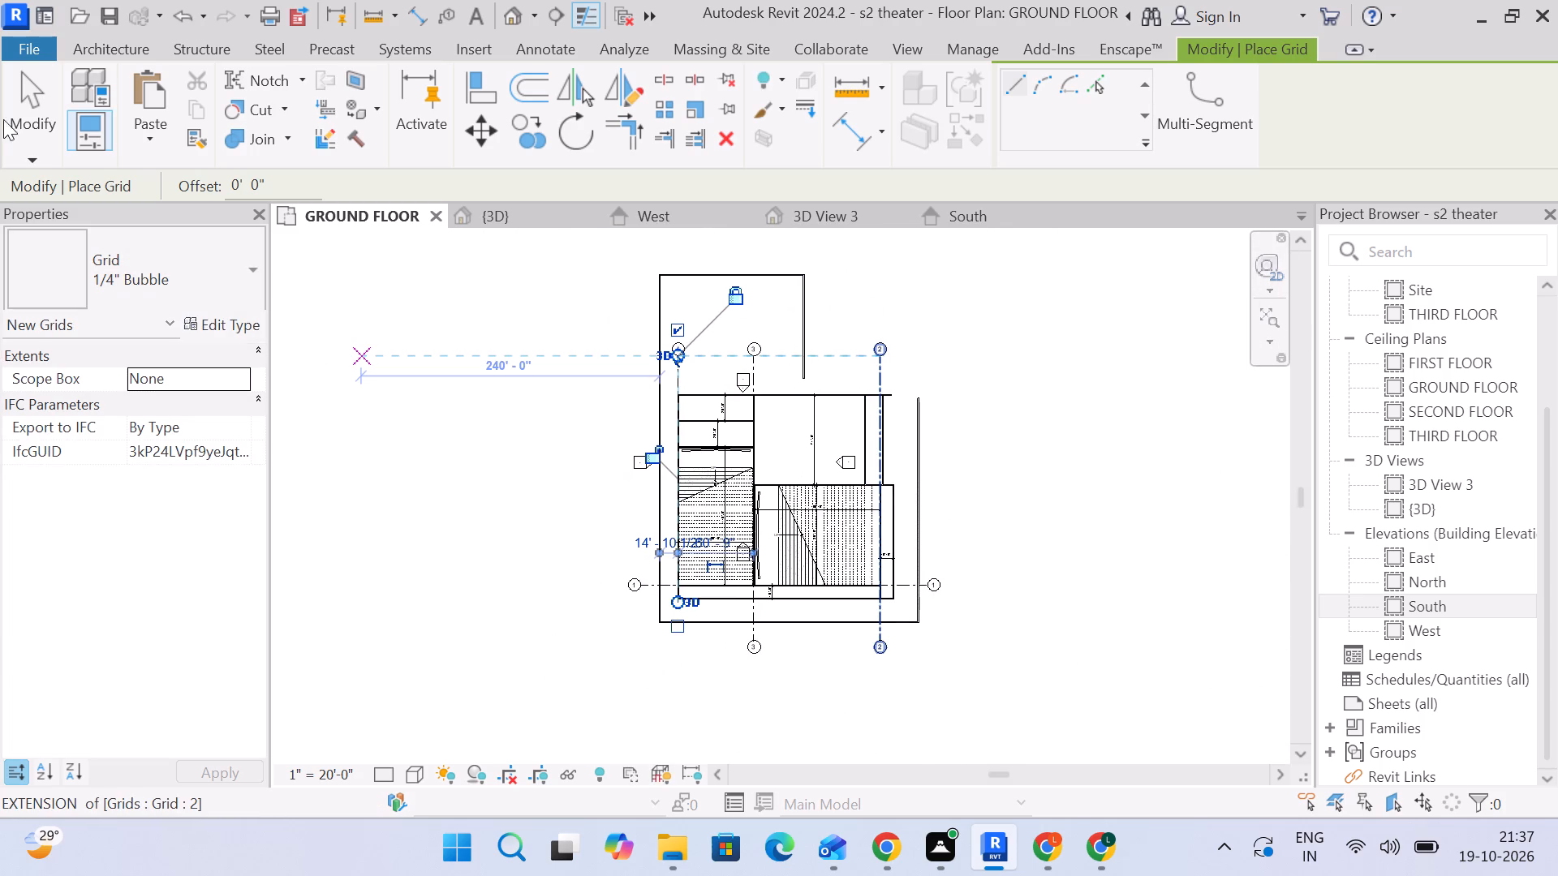
pyautogui.moveTo(16, 109); pyautogui.dragTo(24, 112)
# Extend grid 4's south end past the southern outer boundary wall, level with grids 3 and 2, and show its bubble there.
pyautogui.scroll(9, 678, 624)
pyautogui.click(662, 571)
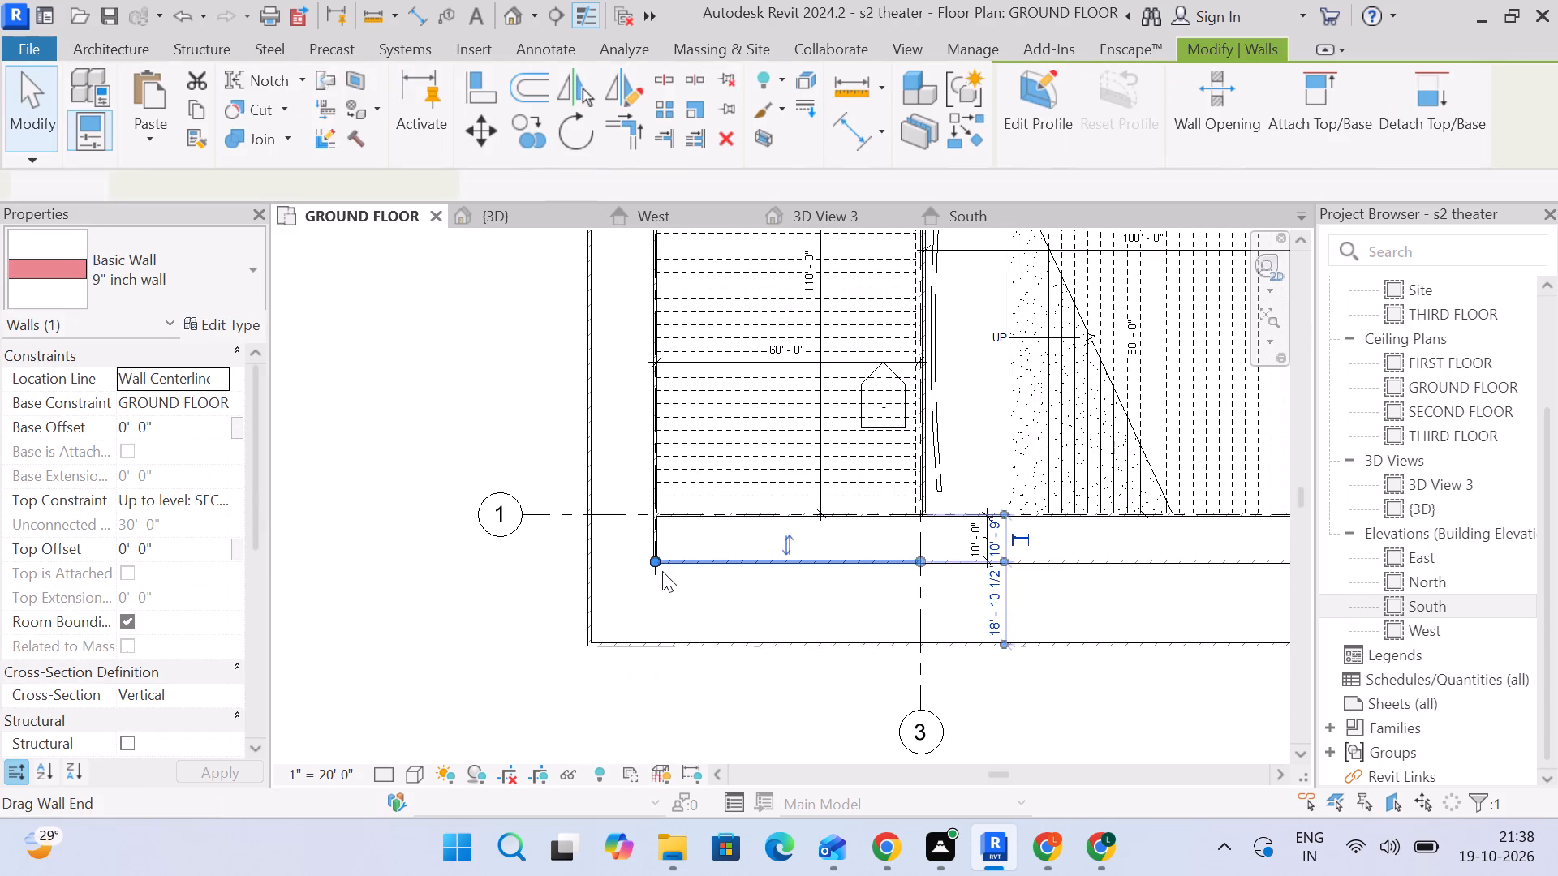
pyautogui.scroll(3, 656, 573)
pyautogui.click(653, 599)
pyautogui.click(657, 571)
pyautogui.scroll(-3, 667, 586)
pyautogui.moveTo(673, 608); pyautogui.dragTo(698, 497, button='middle')
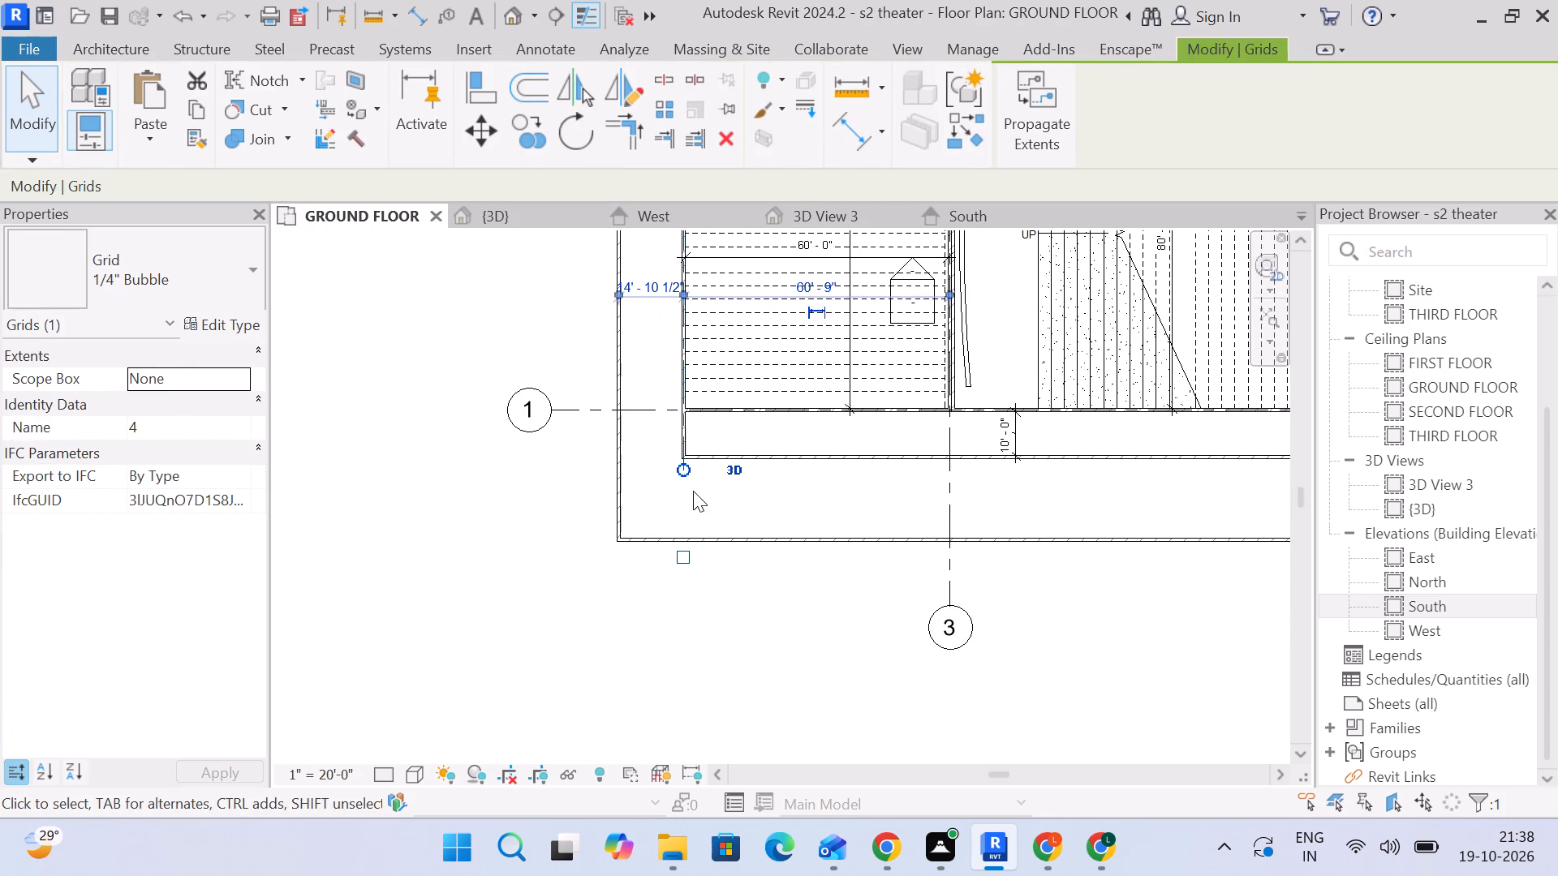
pyautogui.moveTo(686, 467); pyautogui.dragTo(677, 612)
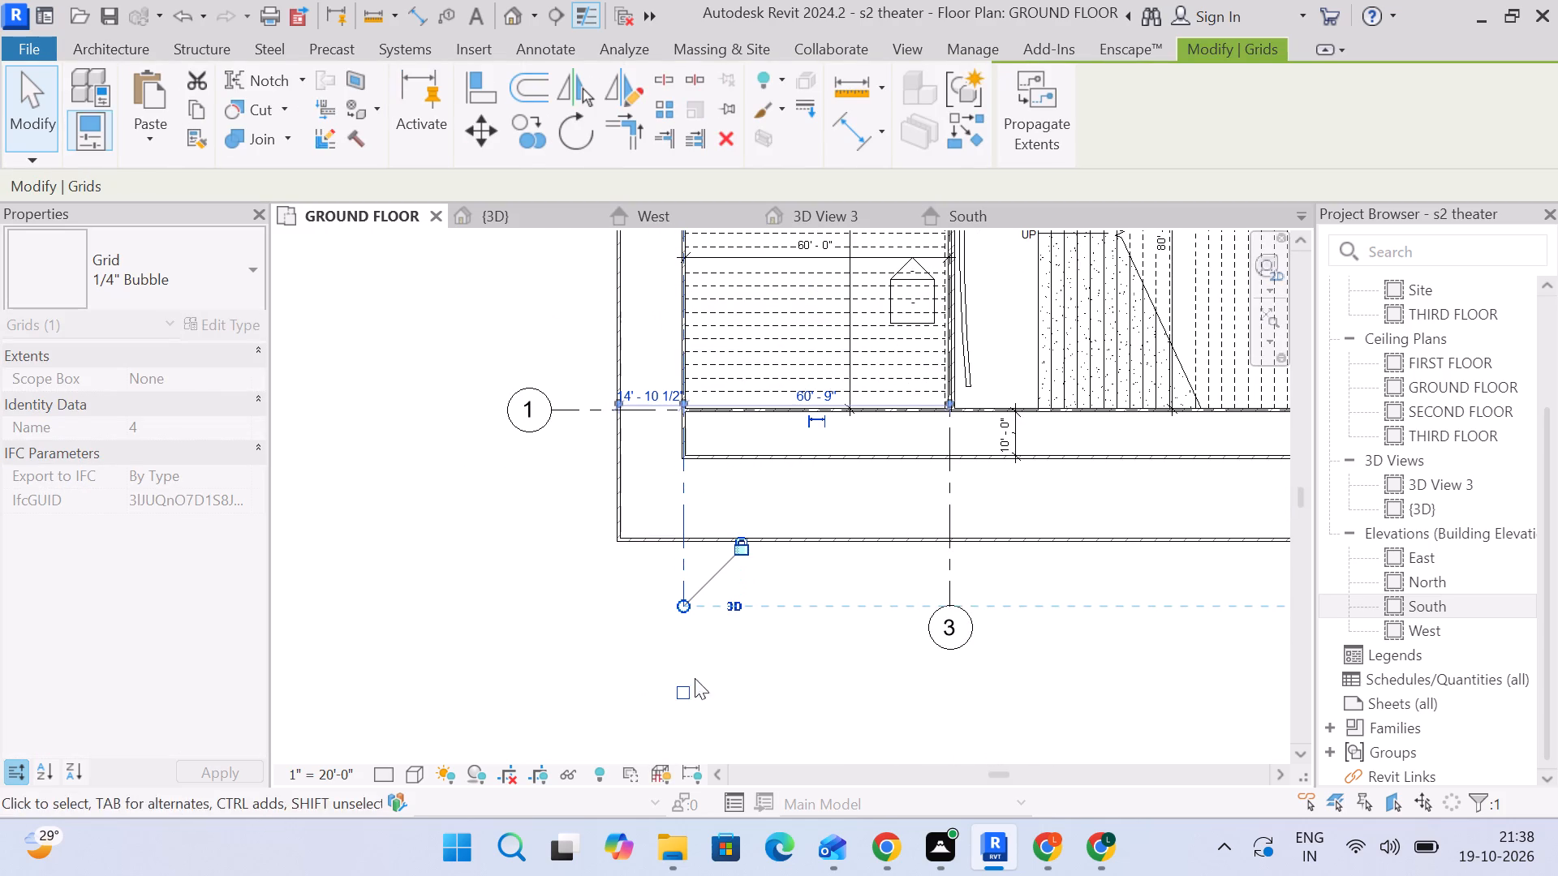
pyautogui.click(678, 692)
pyautogui.click(515, 652)
# Draw a horizontal grid line along the building's north wall from its northwest corner, ending in line with grid 1's east end.
pyautogui.scroll(-5, 592, 620)
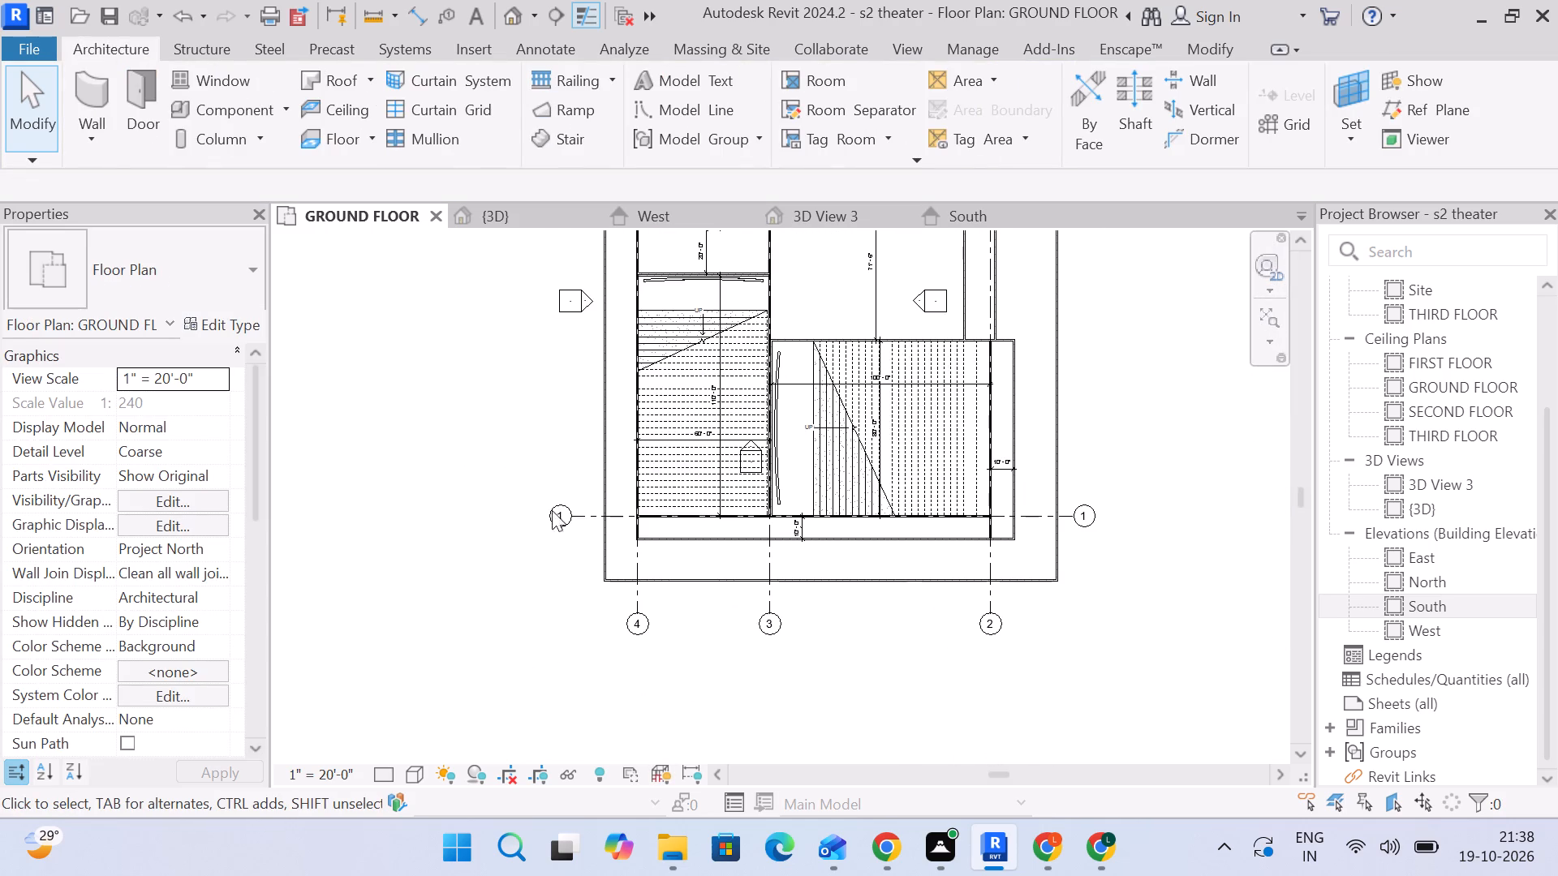
pyautogui.moveTo(461, 360); pyautogui.dragTo(421, 553, button='middle')
pyautogui.scroll(-3, 420, 555)
pyautogui.moveTo(907, 479); pyautogui.dragTo(923, 385, button='middle')
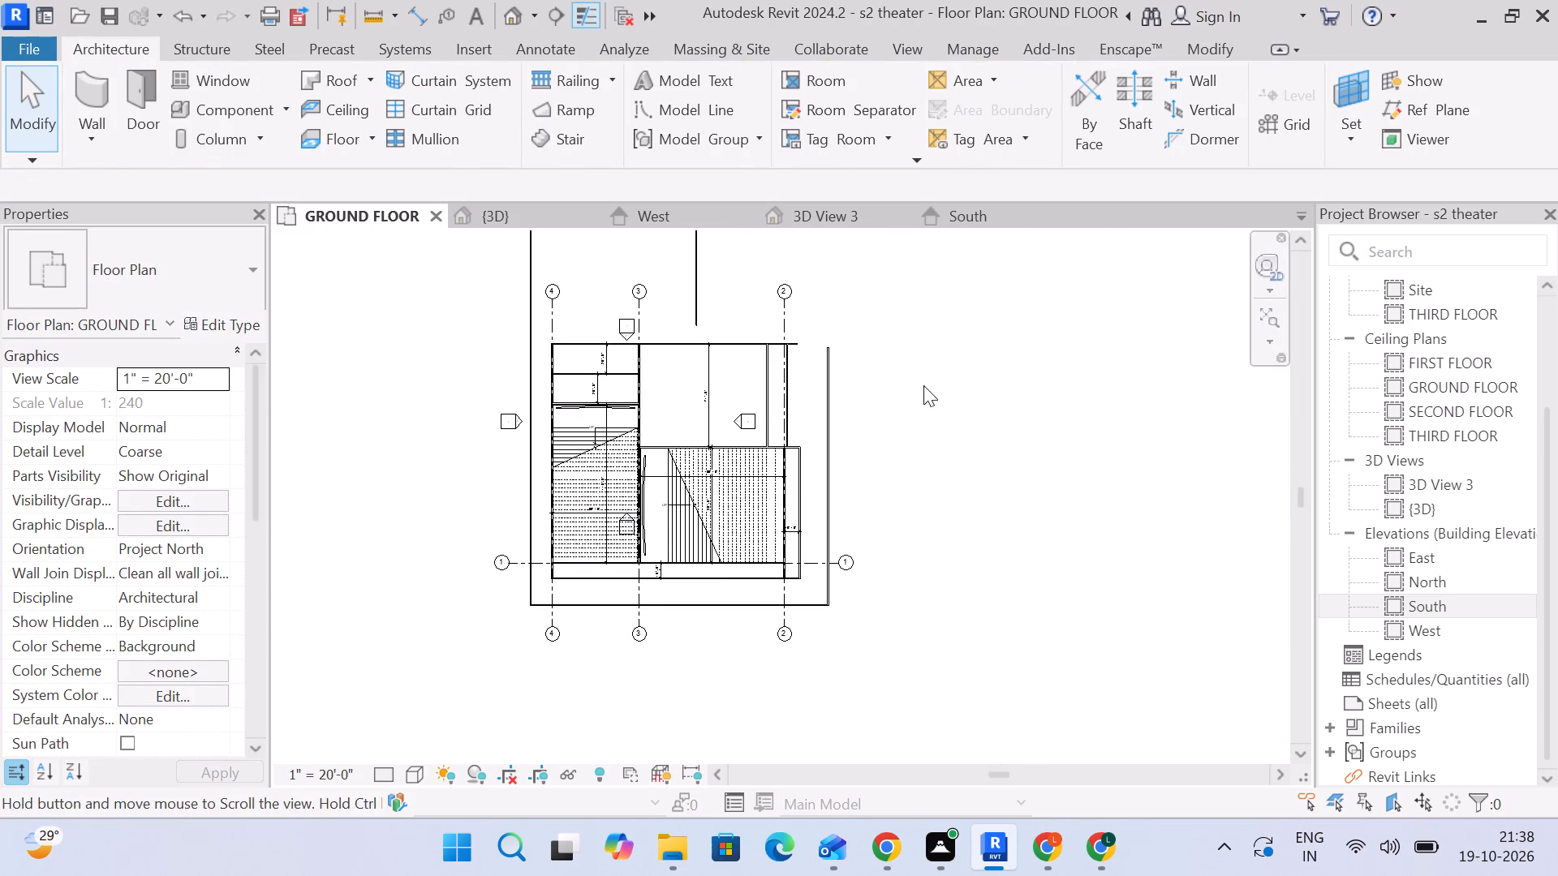
pyautogui.scroll(3, 655, 373)
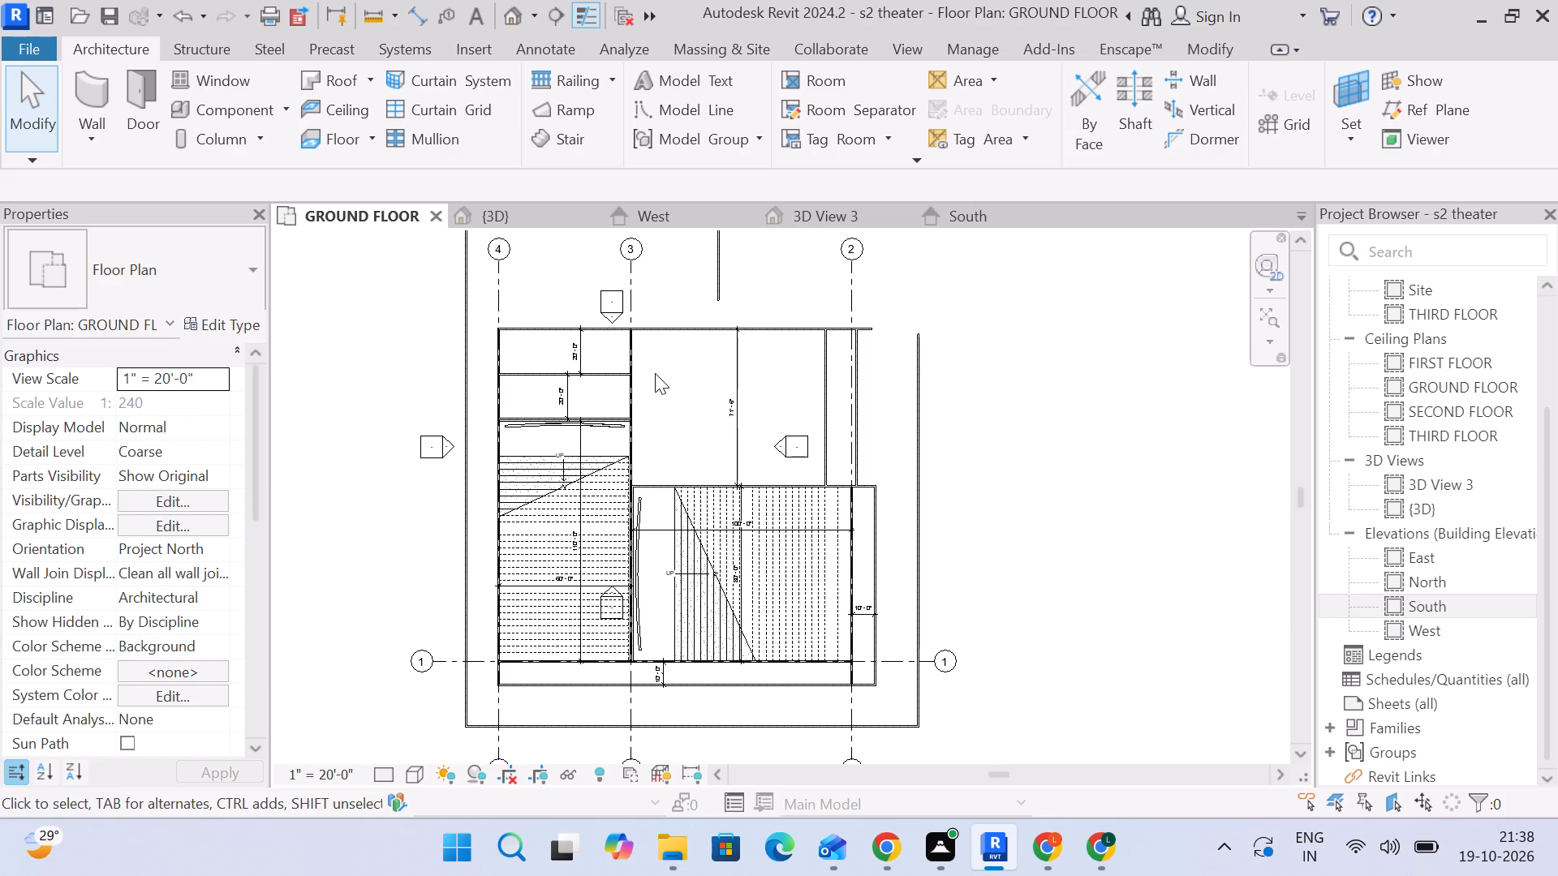
pyautogui.scroll(3, 614, 309)
pyautogui.moveTo(685, 391); pyautogui.dragTo(699, 355, button='middle')
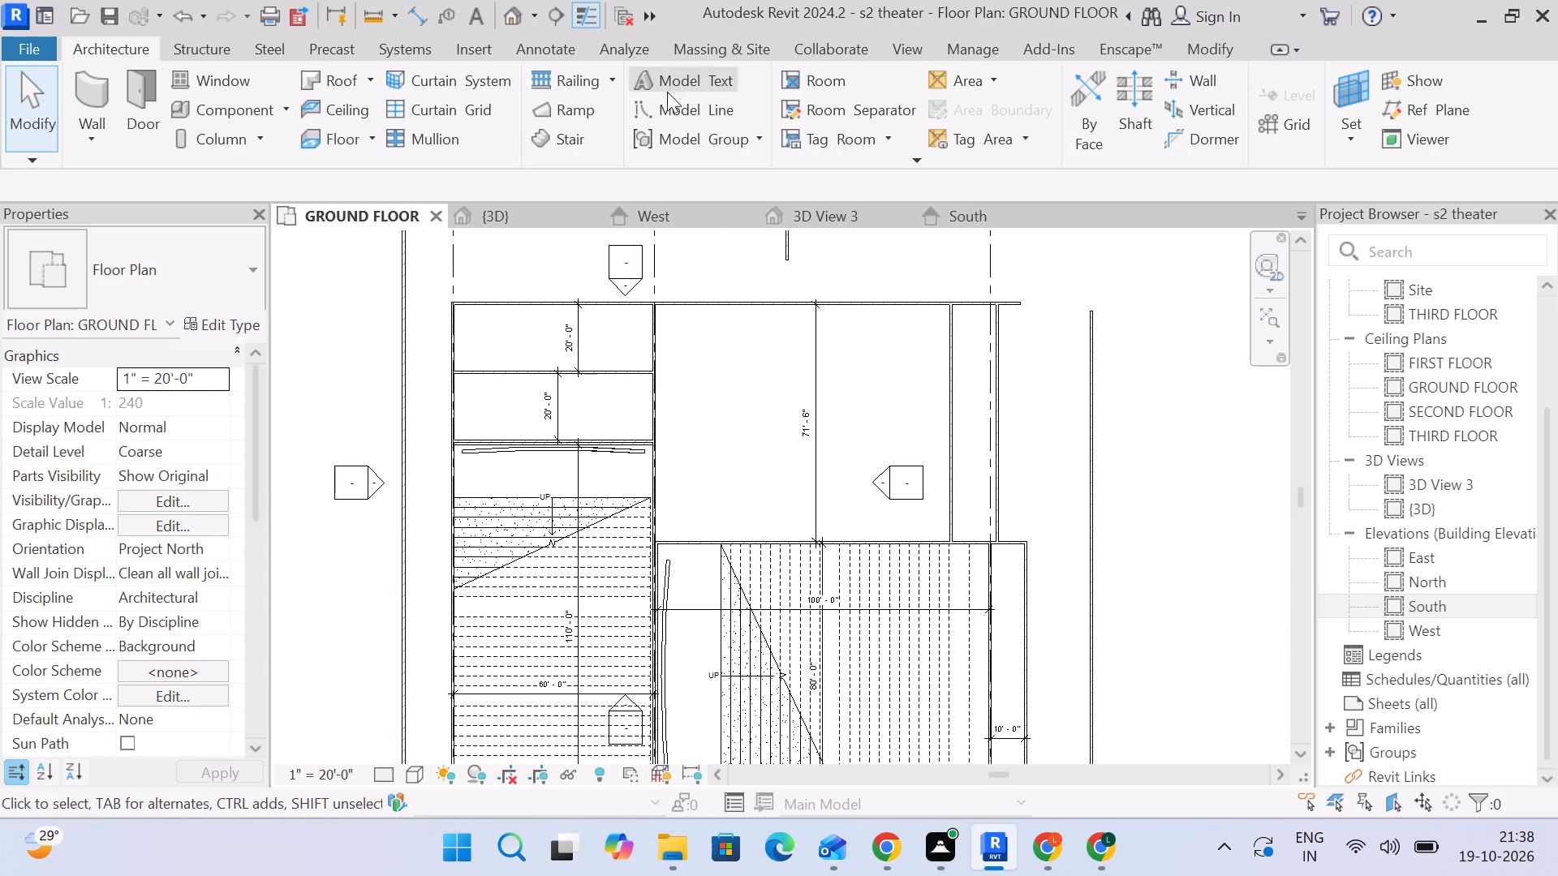
pyautogui.click(1280, 124)
pyautogui.scroll(3, 458, 323)
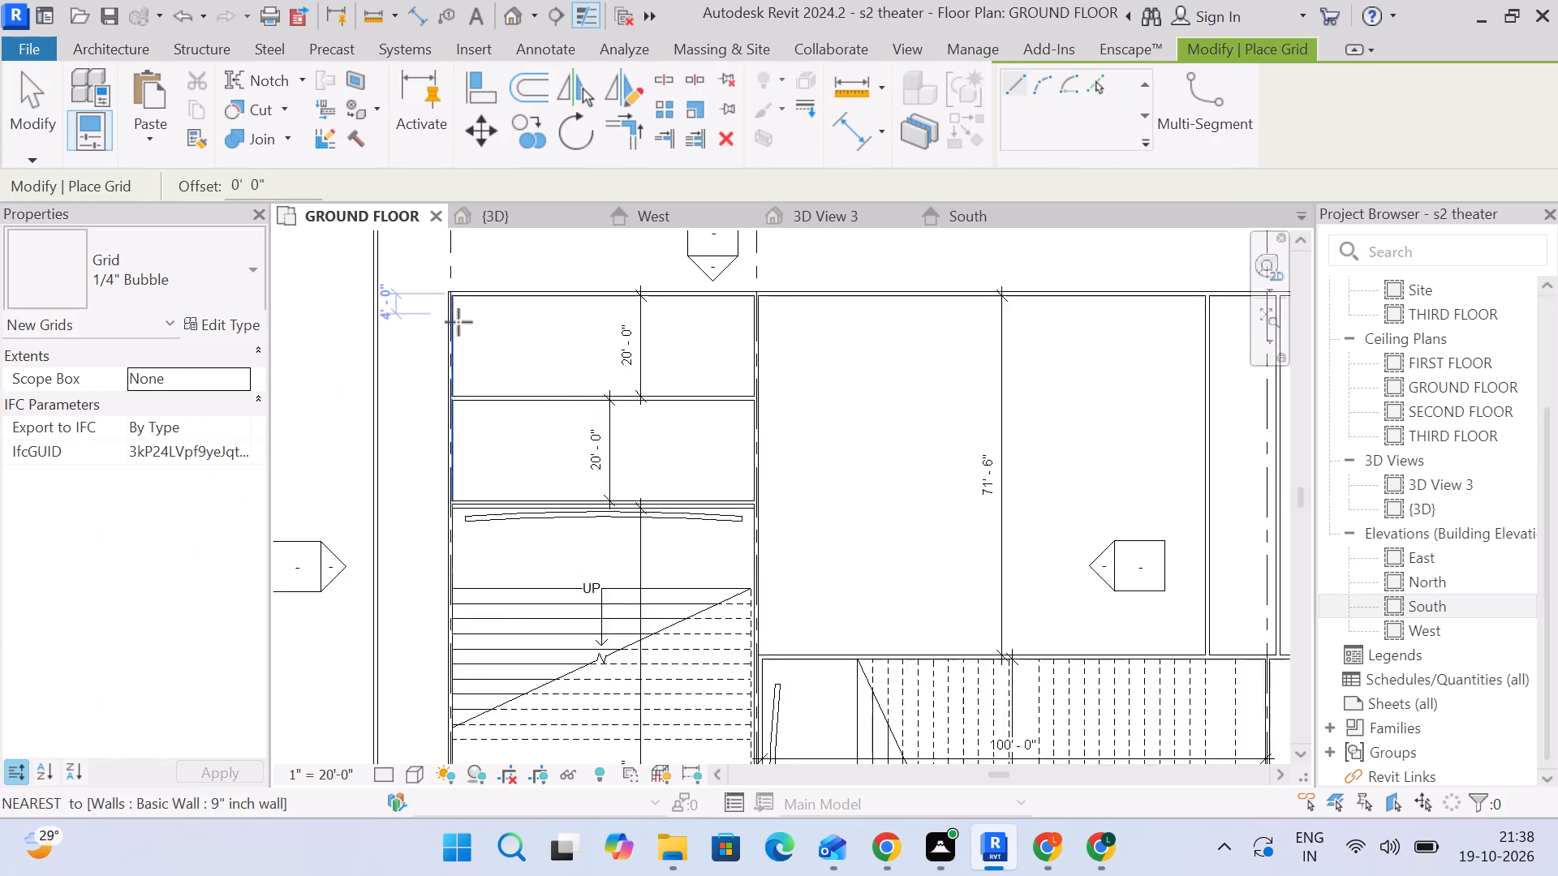
pyautogui.scroll(8, 458, 322)
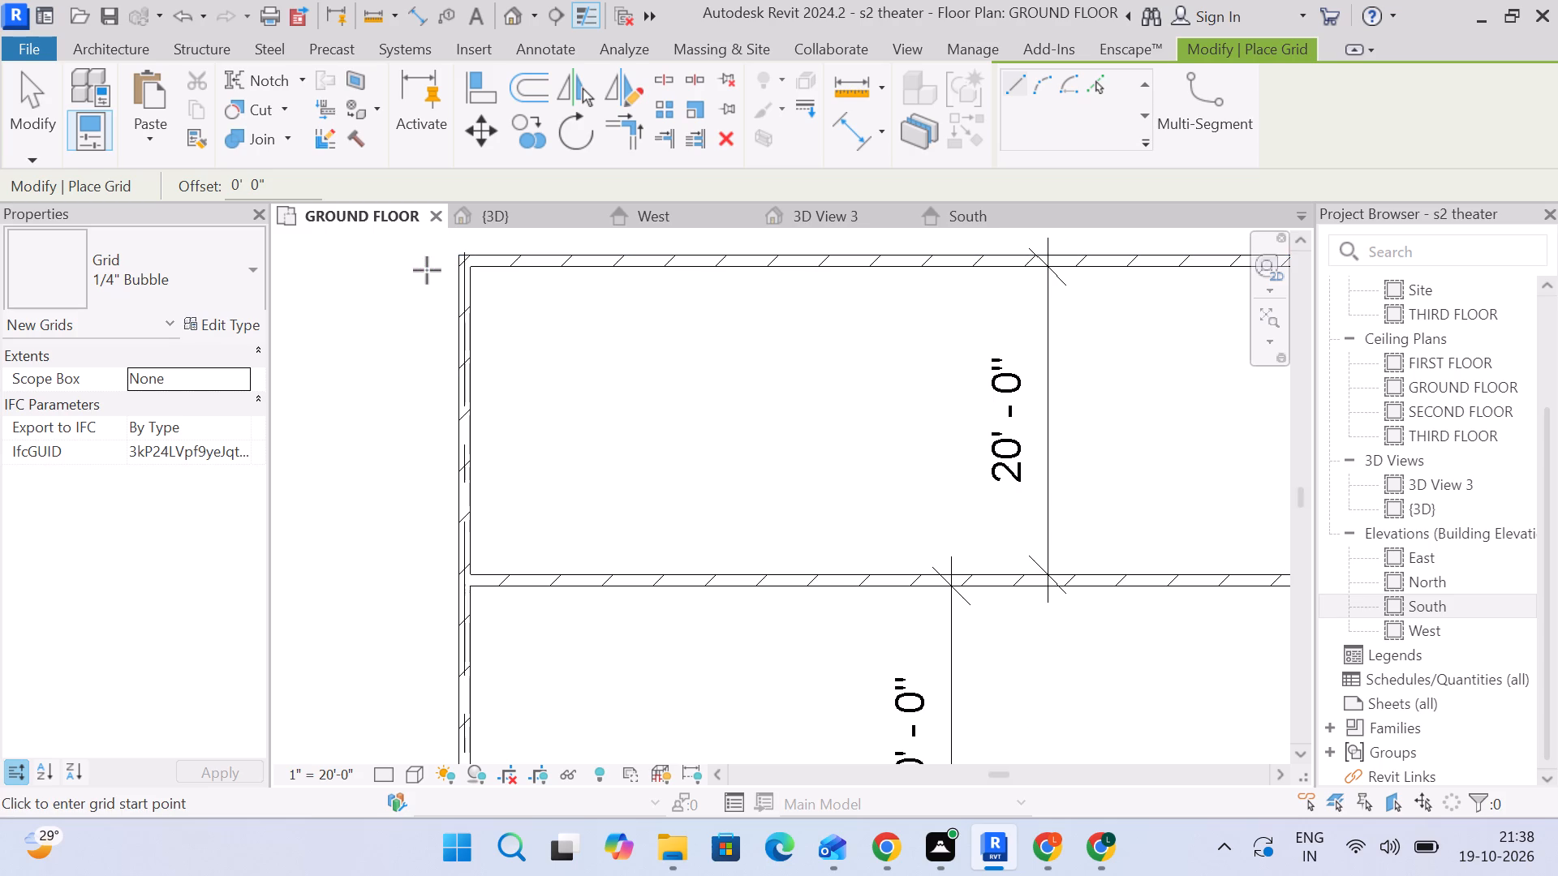
pyautogui.scroll(4, 426, 270)
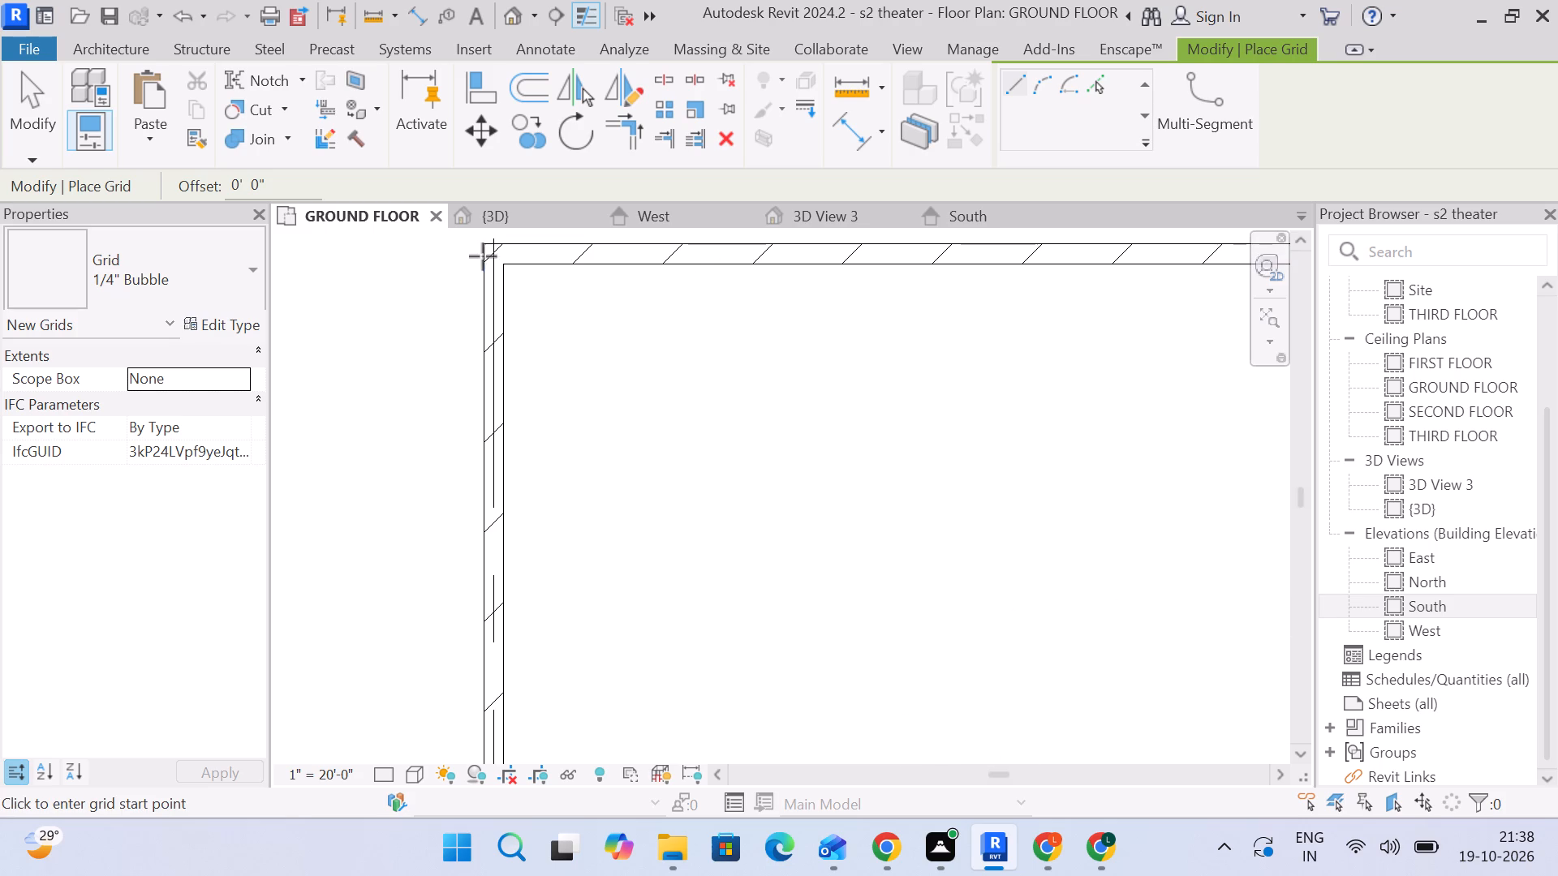
pyautogui.click(493, 254)
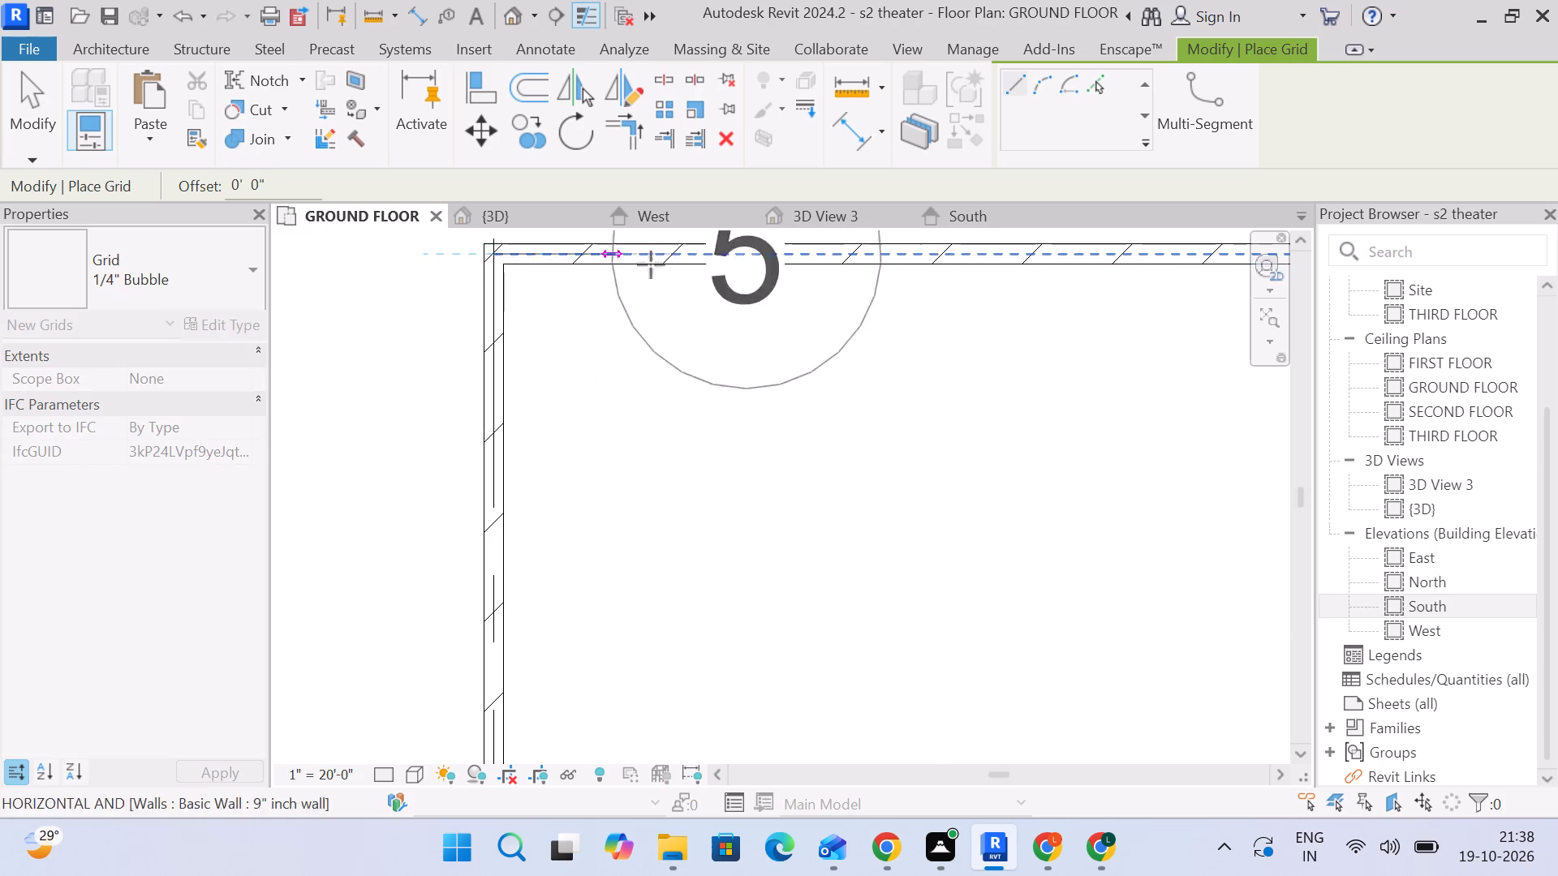
pyautogui.scroll(-4, 679, 276)
pyautogui.moveTo(722, 352); pyautogui.dragTo(404, 404, button='middle')
pyautogui.scroll(-6, 488, 413)
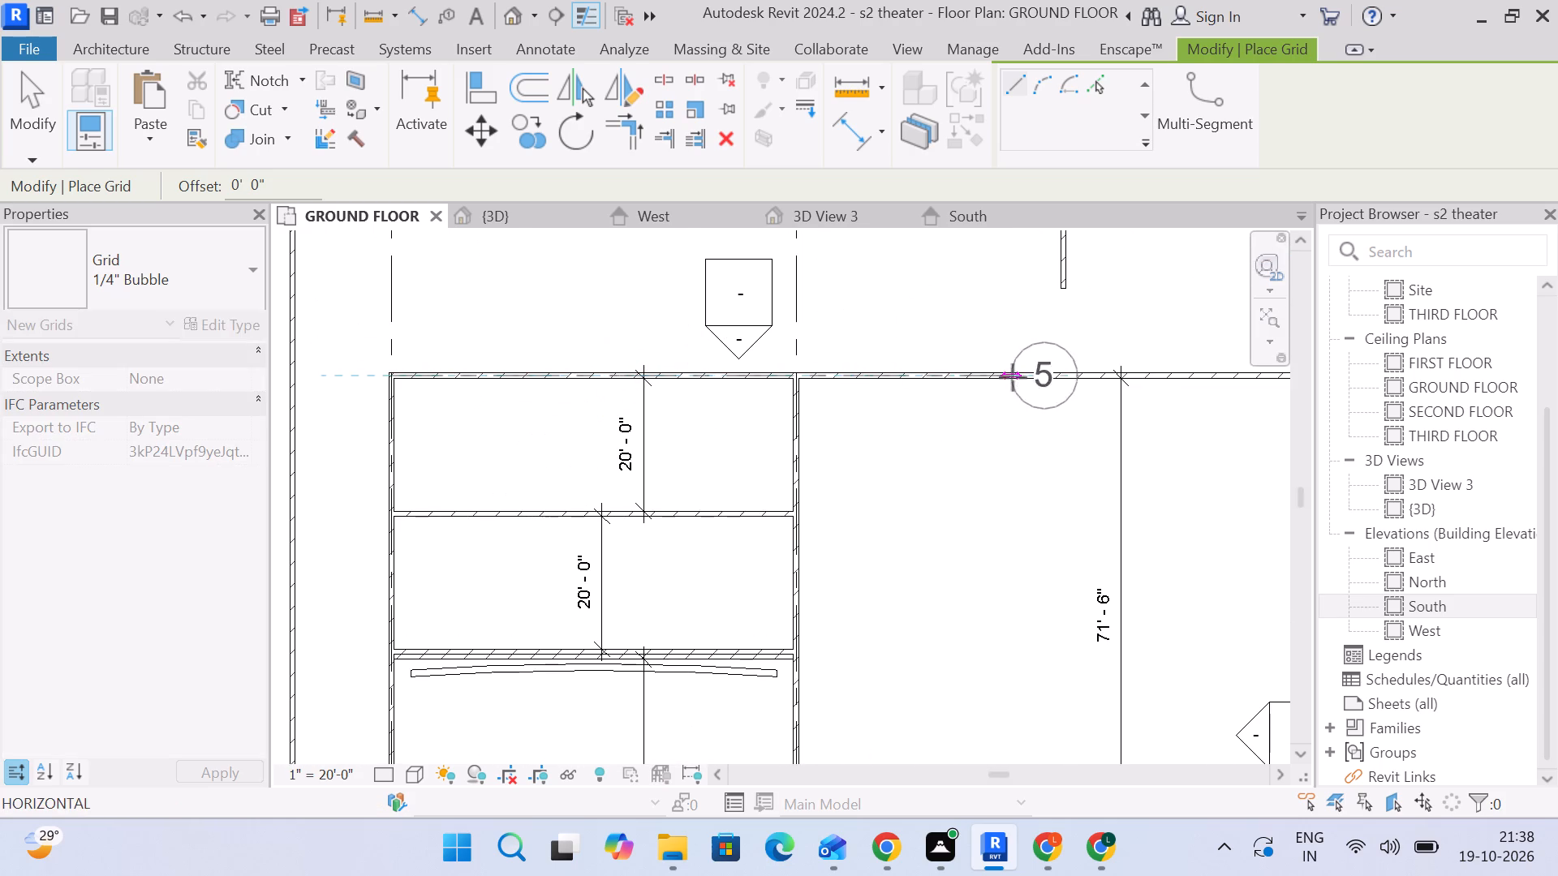
pyautogui.moveTo(1013, 377); pyautogui.dragTo(638, 377, button='middle')
pyautogui.scroll(-3, 1029, 363)
pyautogui.moveTo(1029, 365); pyautogui.dragTo(696, 337, button='middle')
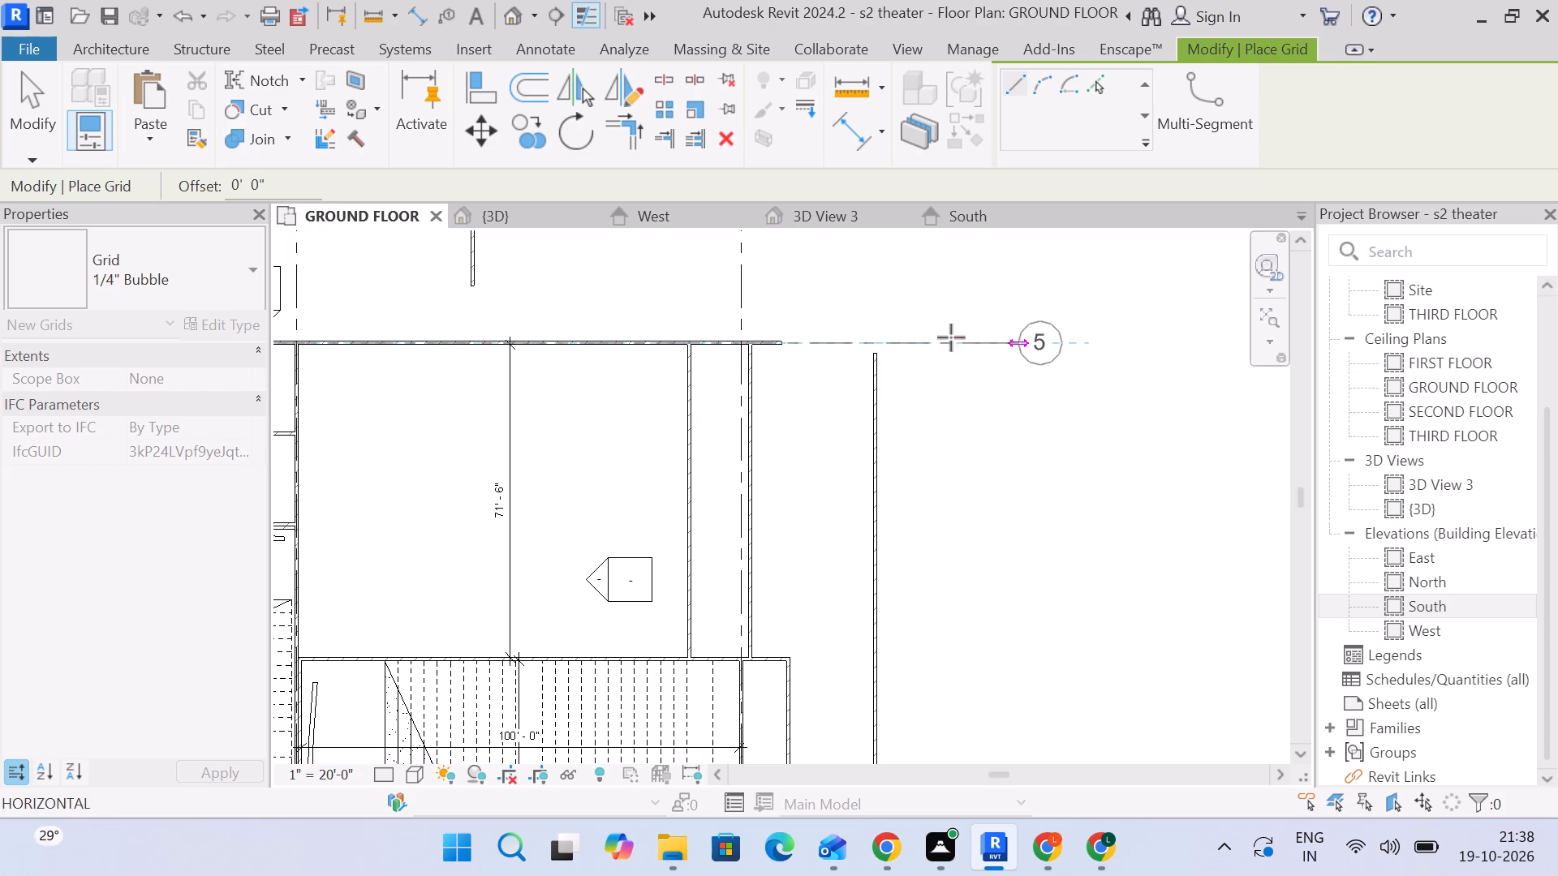
pyautogui.scroll(-4, 927, 341)
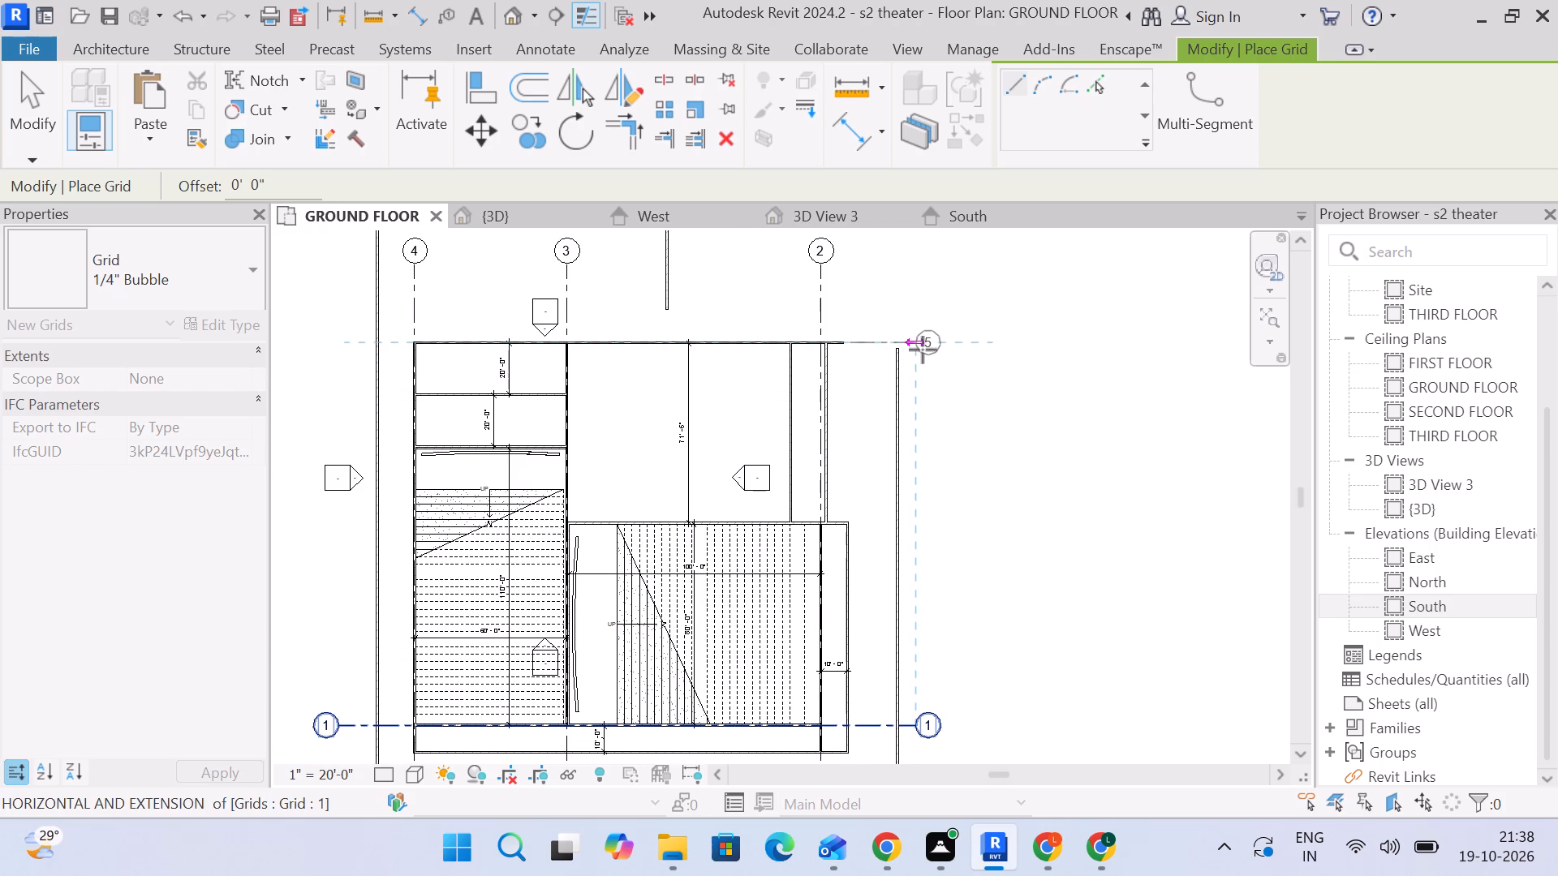
pyautogui.click(923, 350)
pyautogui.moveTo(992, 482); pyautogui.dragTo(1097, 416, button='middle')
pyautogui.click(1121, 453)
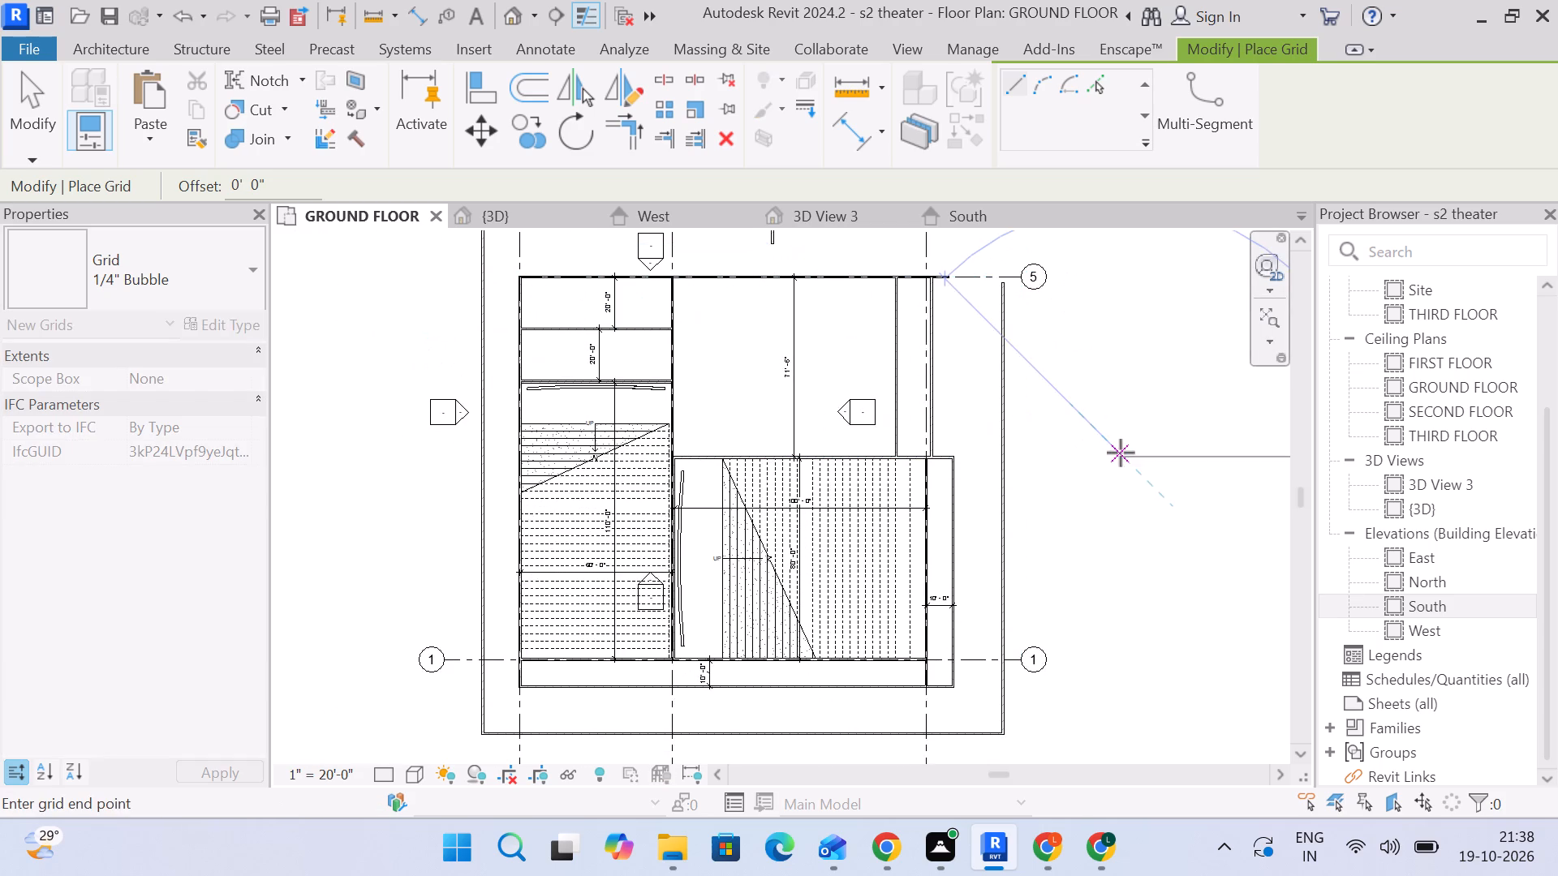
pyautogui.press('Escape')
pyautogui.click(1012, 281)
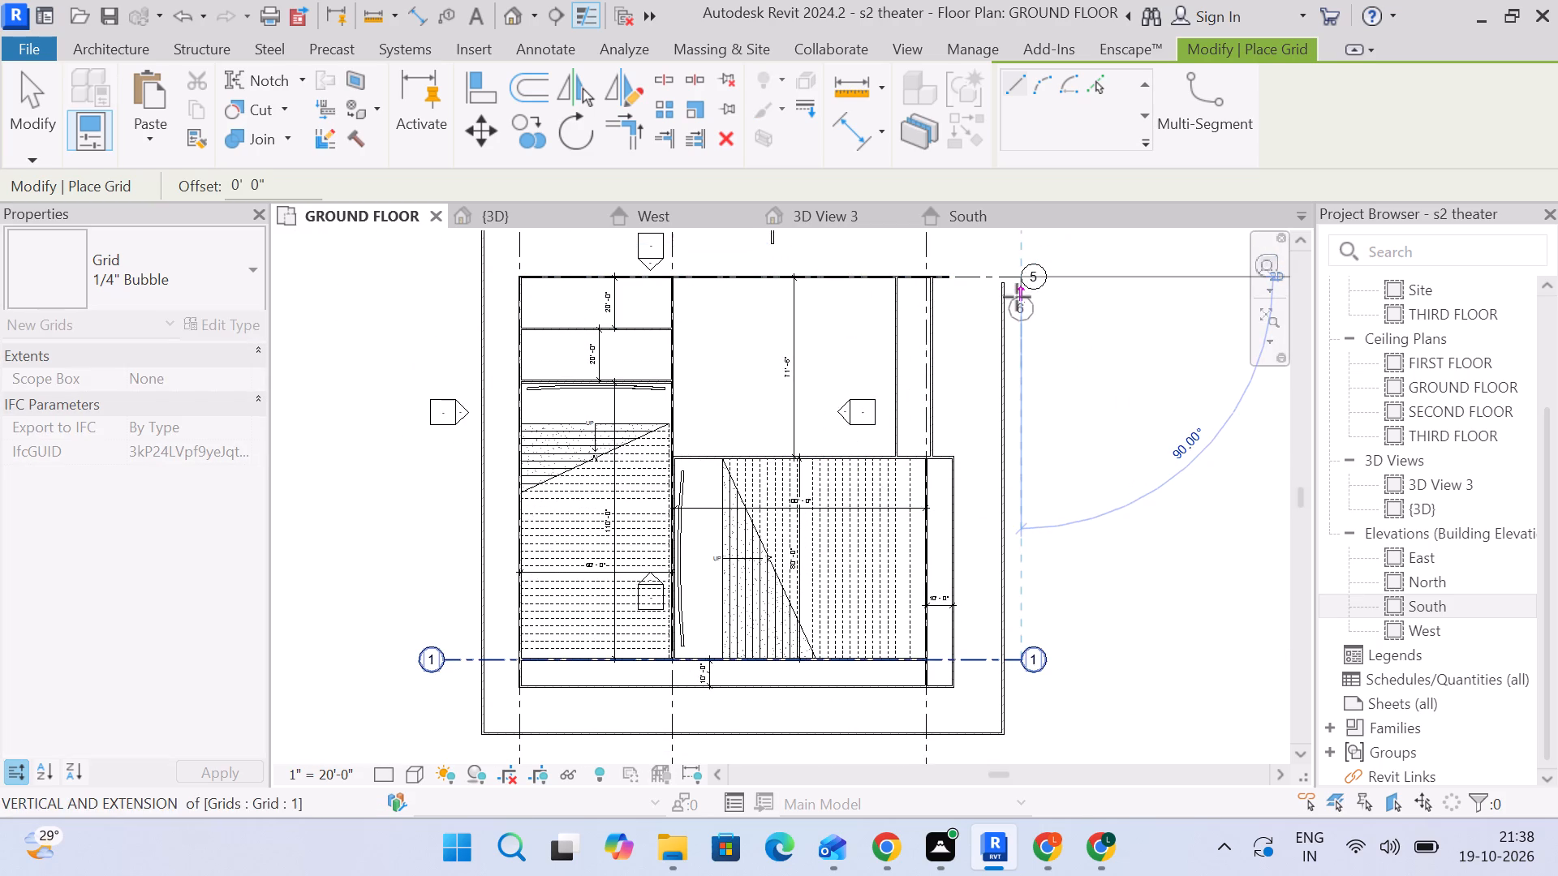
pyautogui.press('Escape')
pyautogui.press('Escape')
# Extend grid 5's west end past the western boundary wall, aligned with grid 1's west end, and show its bubble there.
pyautogui.click(1017, 282)
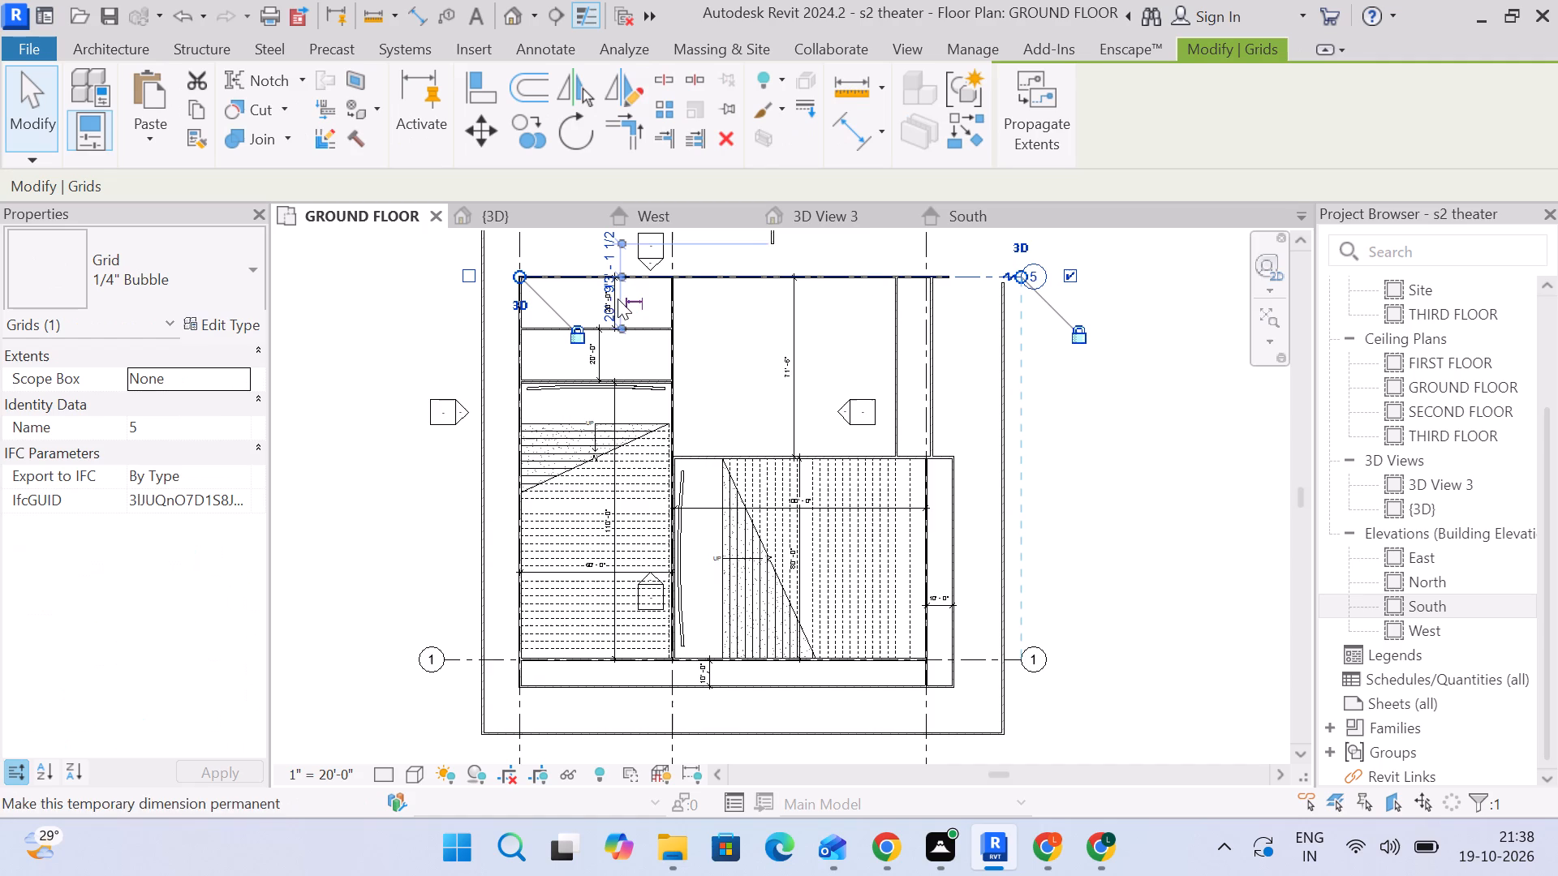
pyautogui.scroll(5, 483, 284)
pyautogui.moveTo(553, 346); pyautogui.dragTo(842, 420, button='middle')
pyautogui.scroll(3, 843, 420)
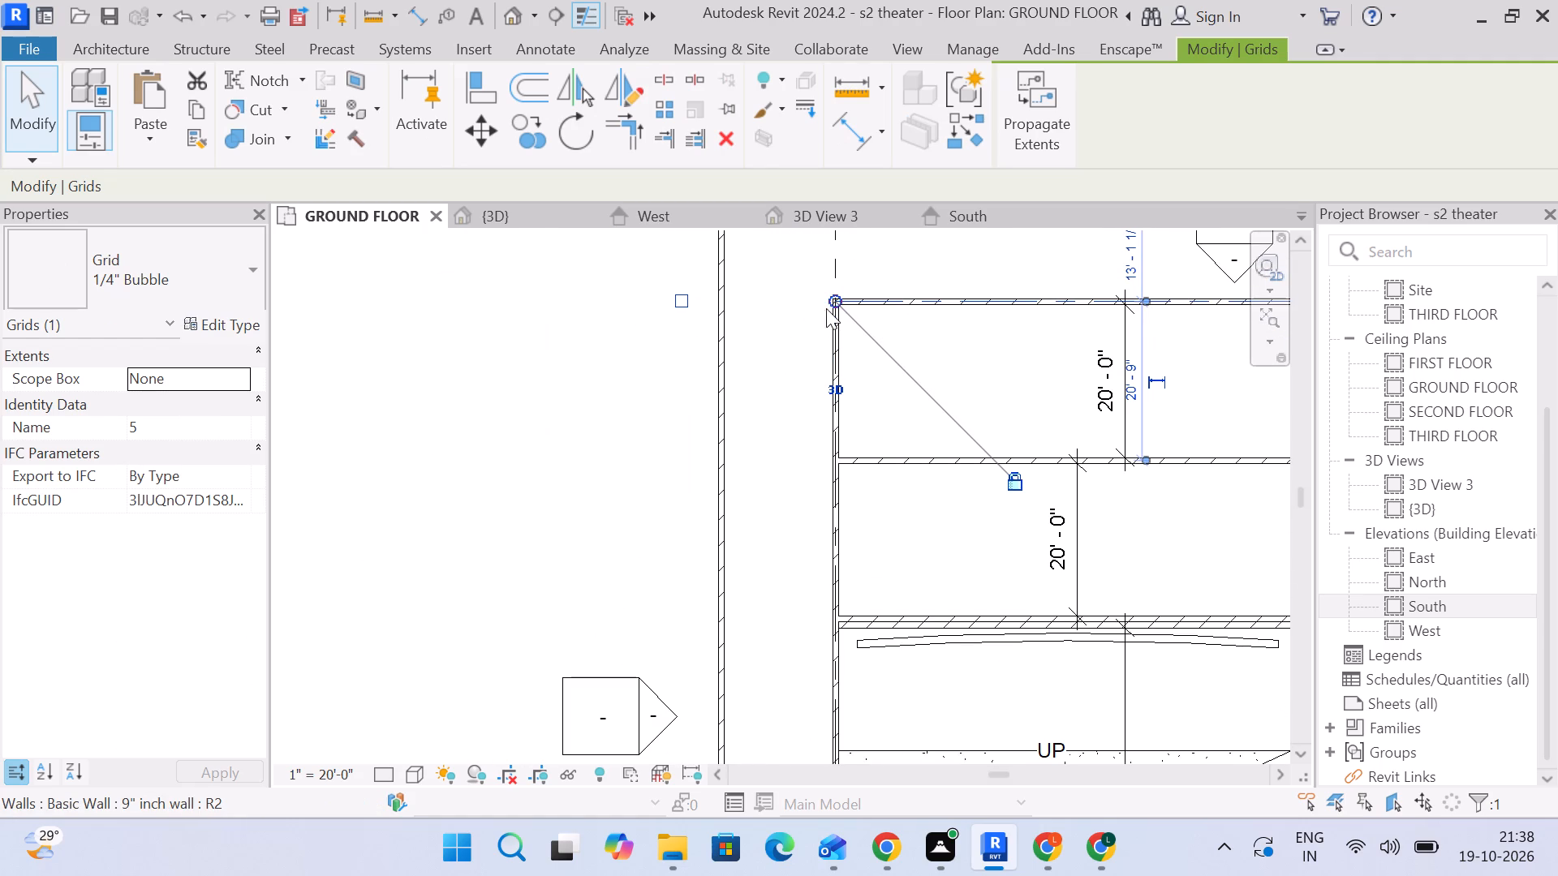
pyautogui.moveTo(833, 301); pyautogui.dragTo(688, 298)
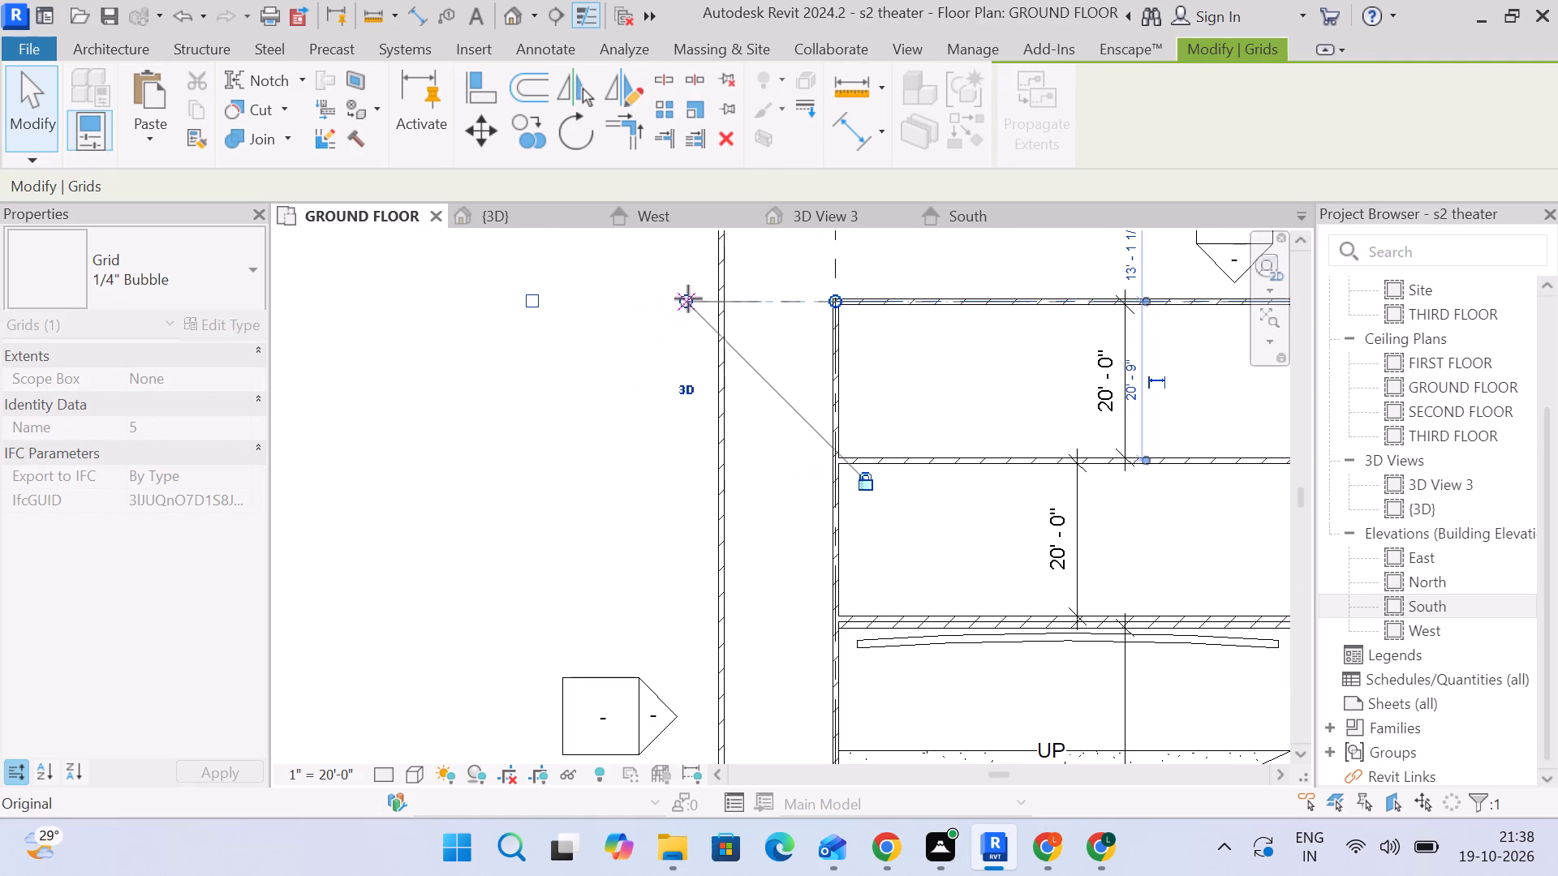
pyautogui.moveTo(688, 298); pyautogui.dragTo(613, 303)
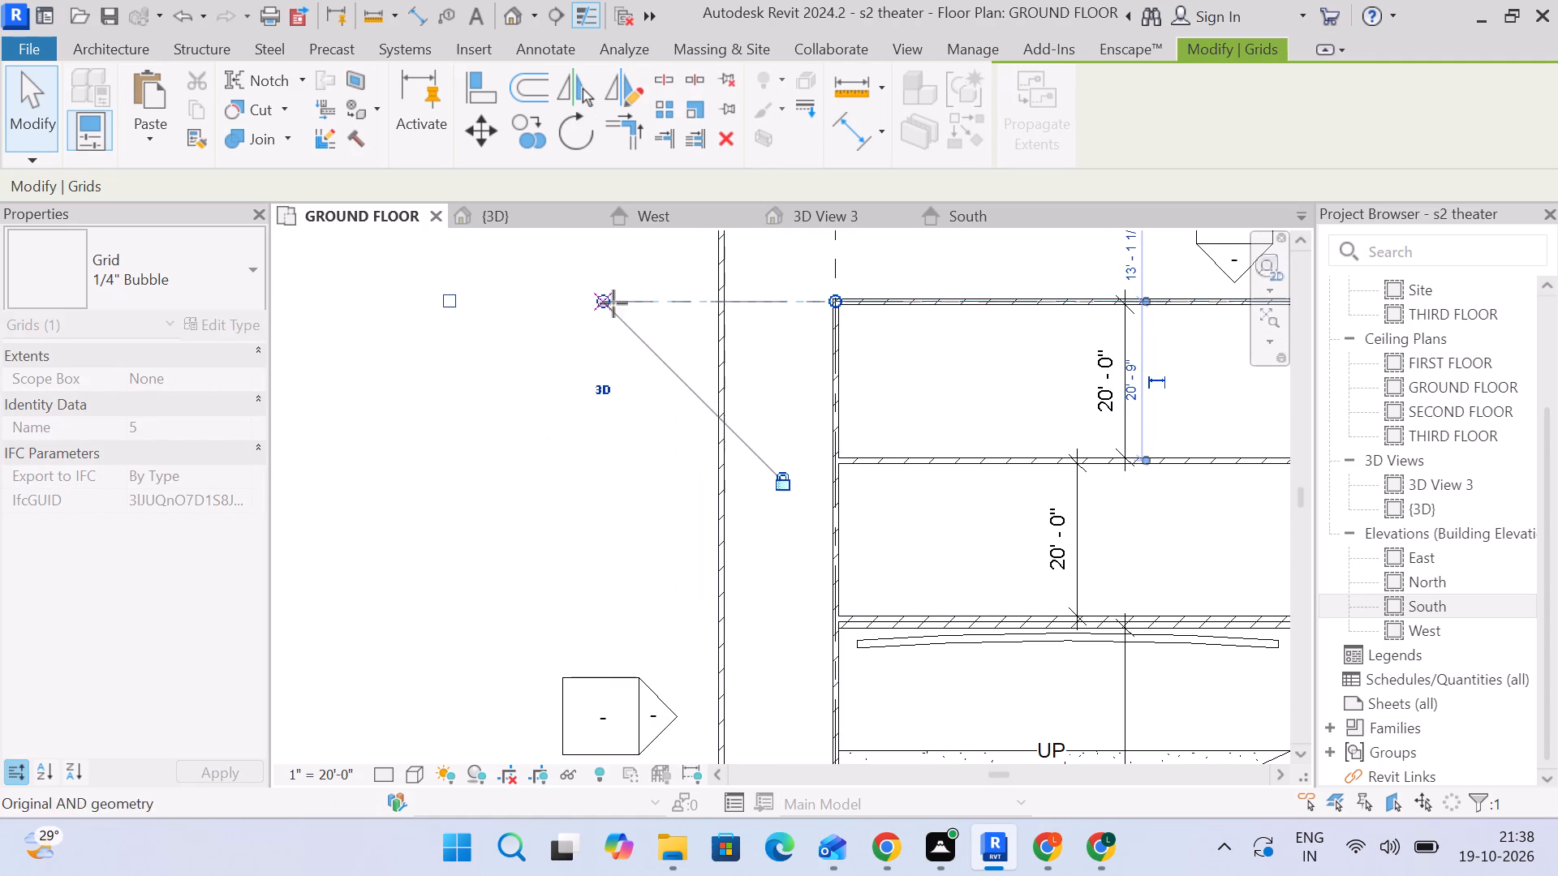
pyautogui.moveTo(613, 303); pyautogui.dragTo(596, 305)
pyautogui.click(444, 302)
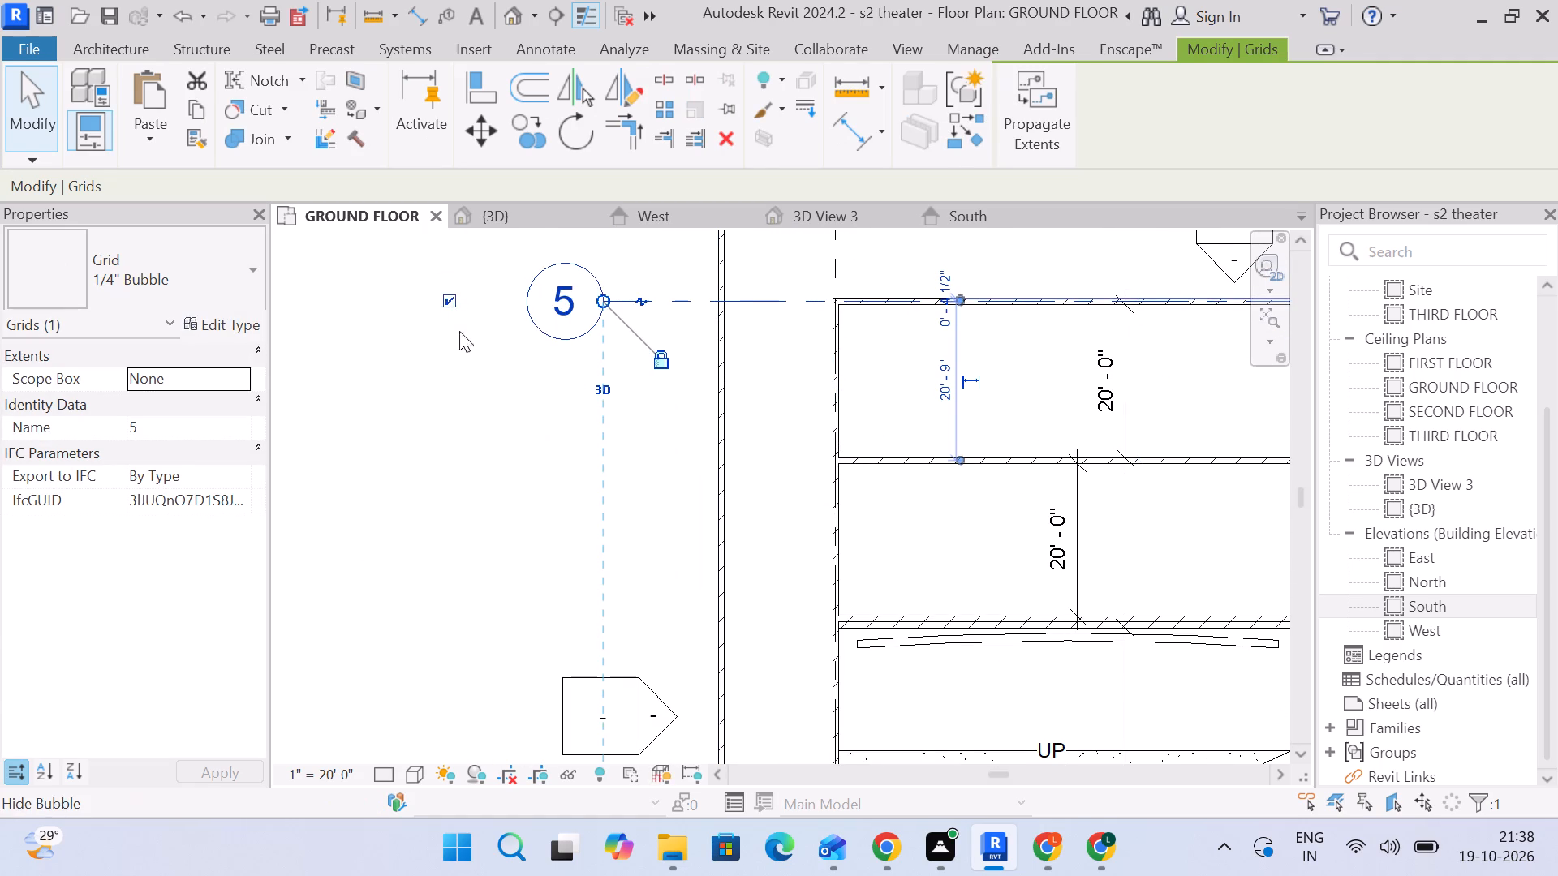
pyautogui.click(463, 361)
# Examine the layout of the grid lines and their bubbles against the ground floor walls.
pyautogui.scroll(-9, 470, 368)
pyautogui.moveTo(498, 425); pyautogui.dragTo(443, 380, button='middle')
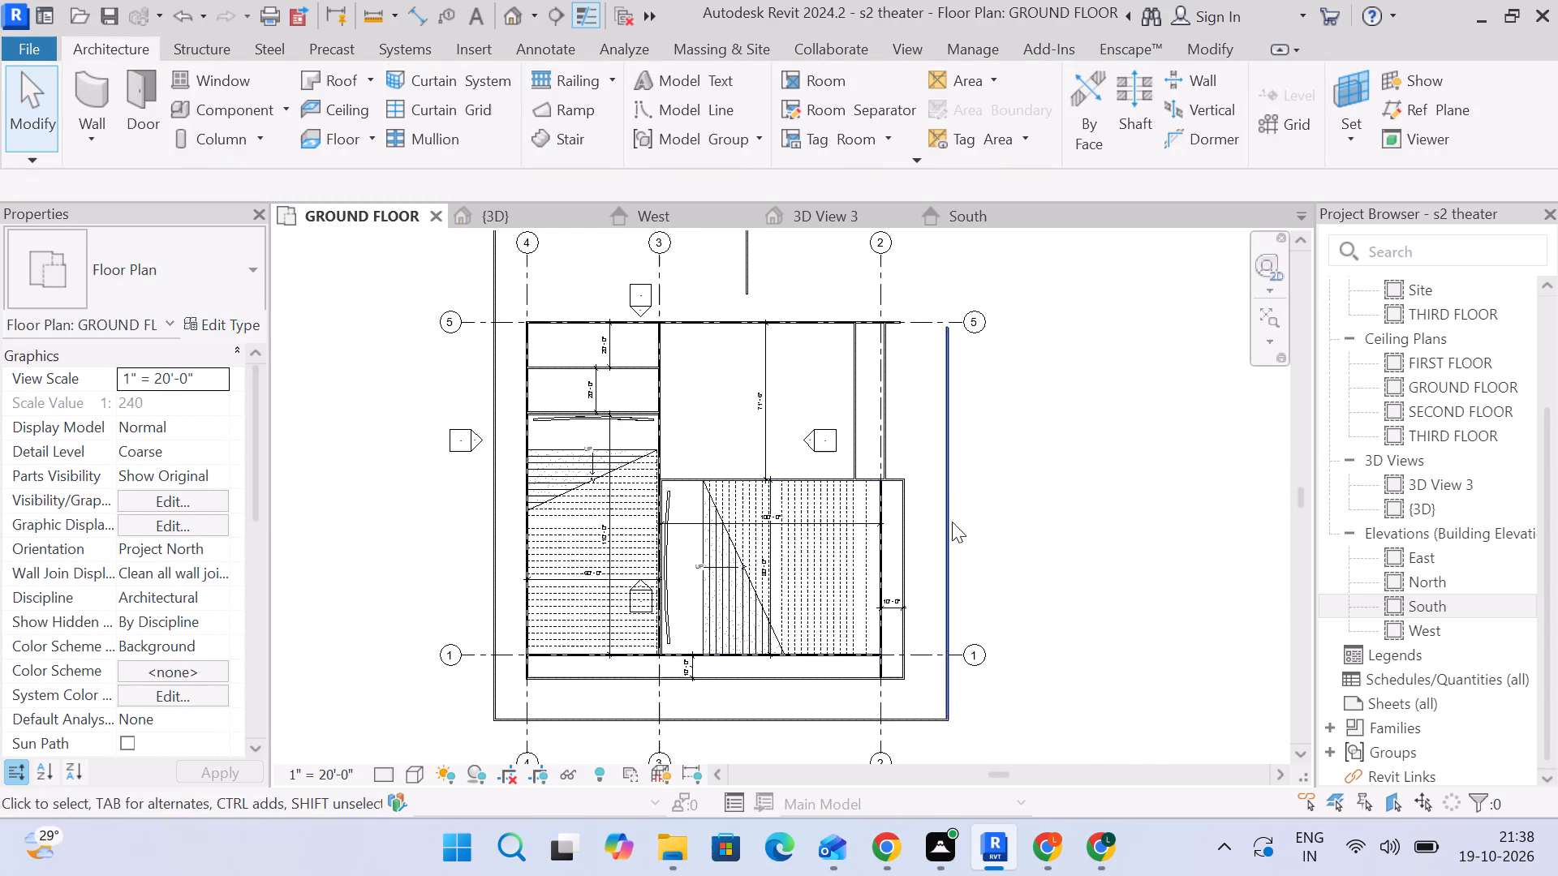
pyautogui.scroll(2, 953, 510)
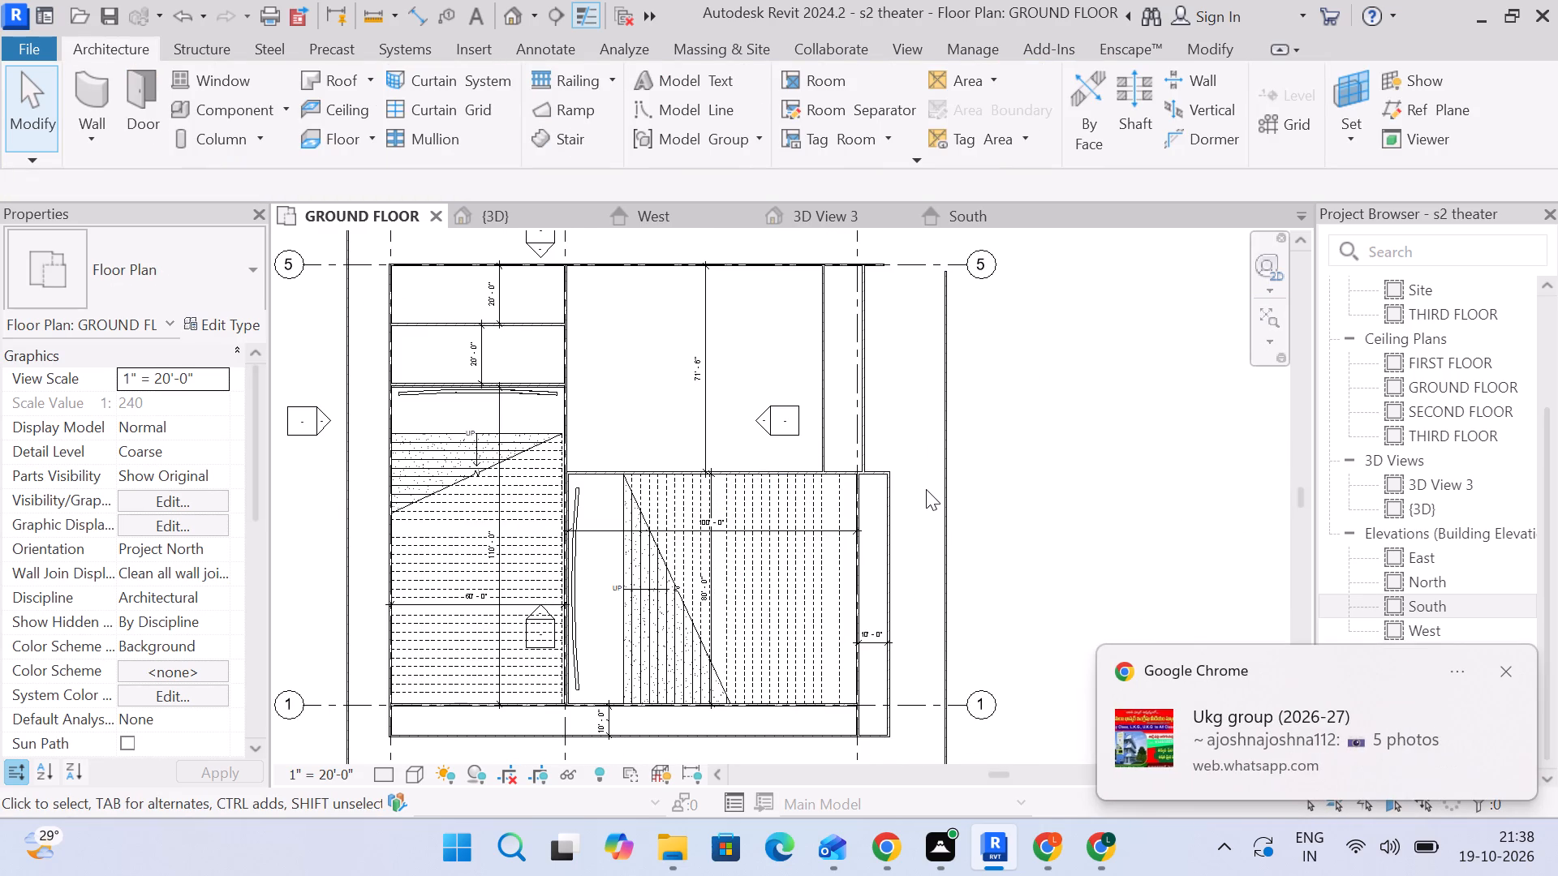
pyautogui.scroll(-2, 926, 489)
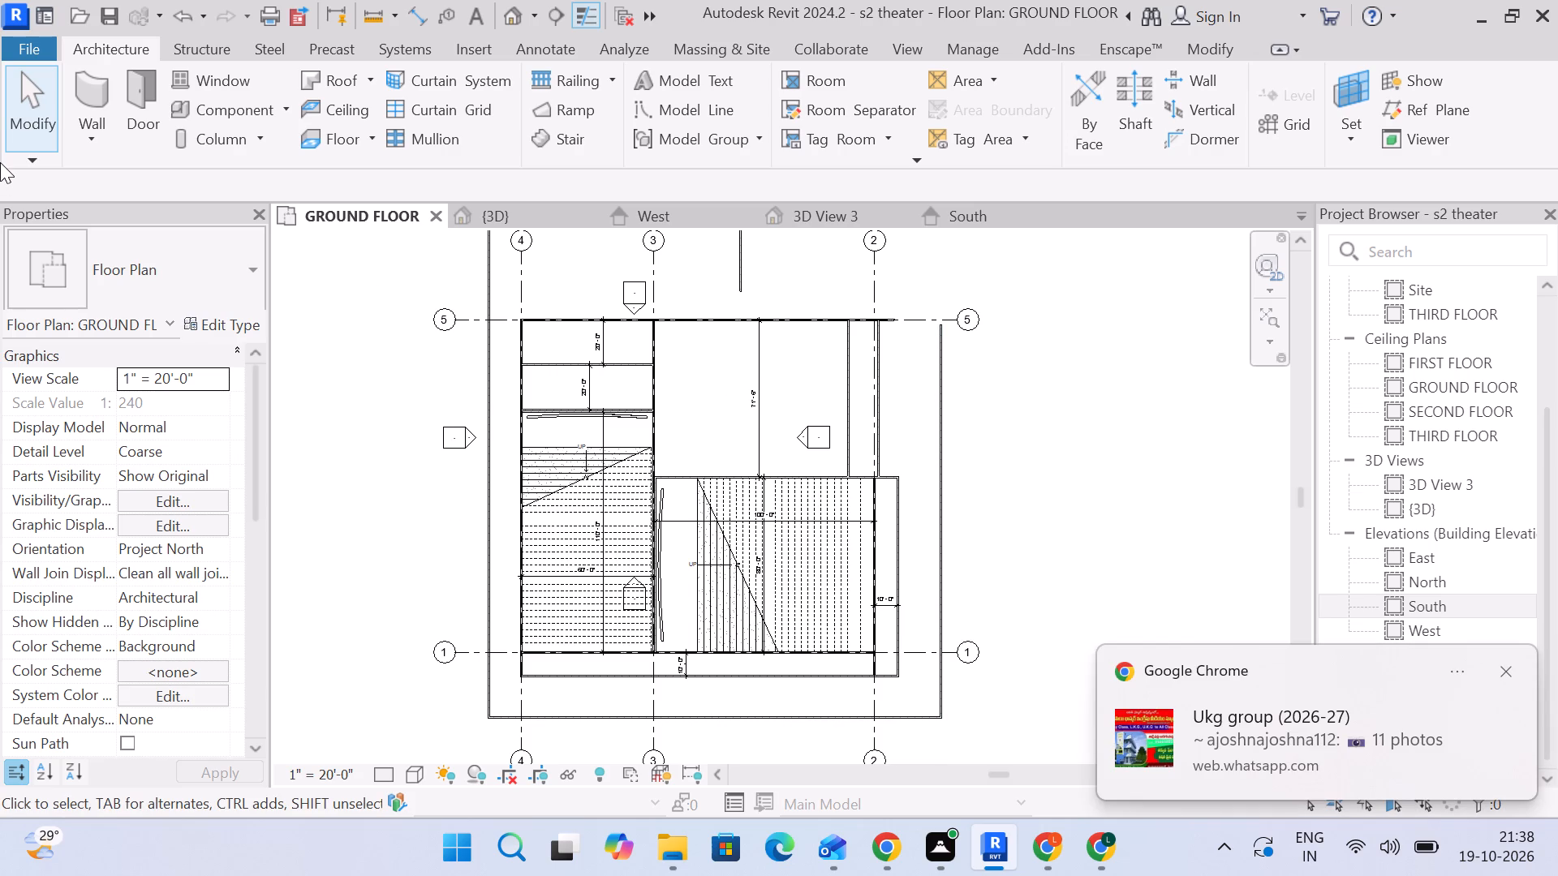
pyautogui.scroll(-2, 1036, 349)
pyautogui.moveTo(1025, 369); pyautogui.dragTo(1002, 365, button='middle')
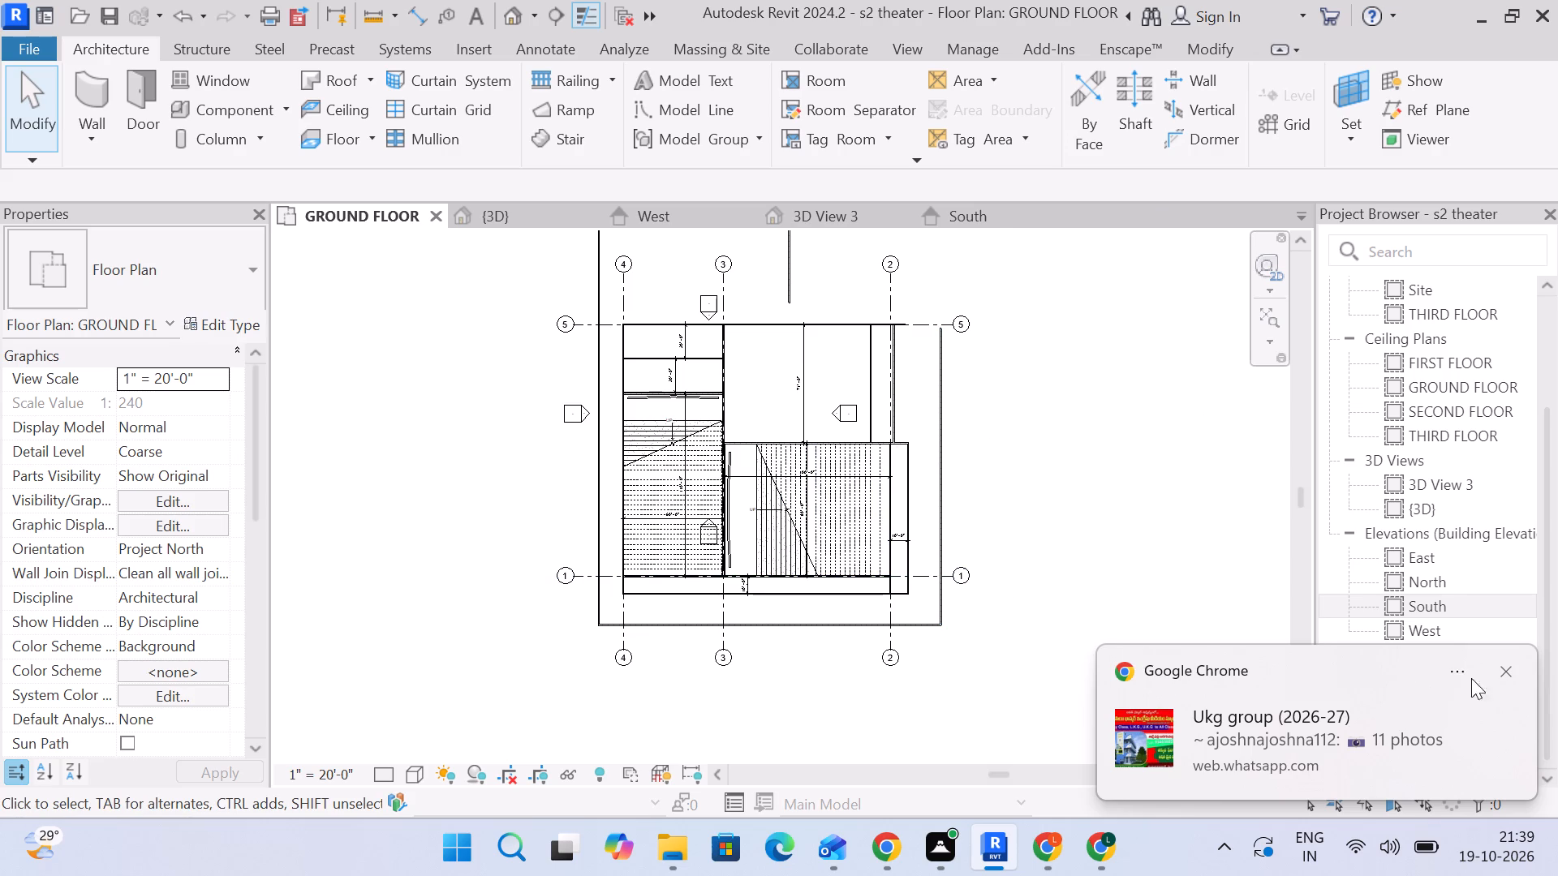
pyautogui.click(1500, 674)
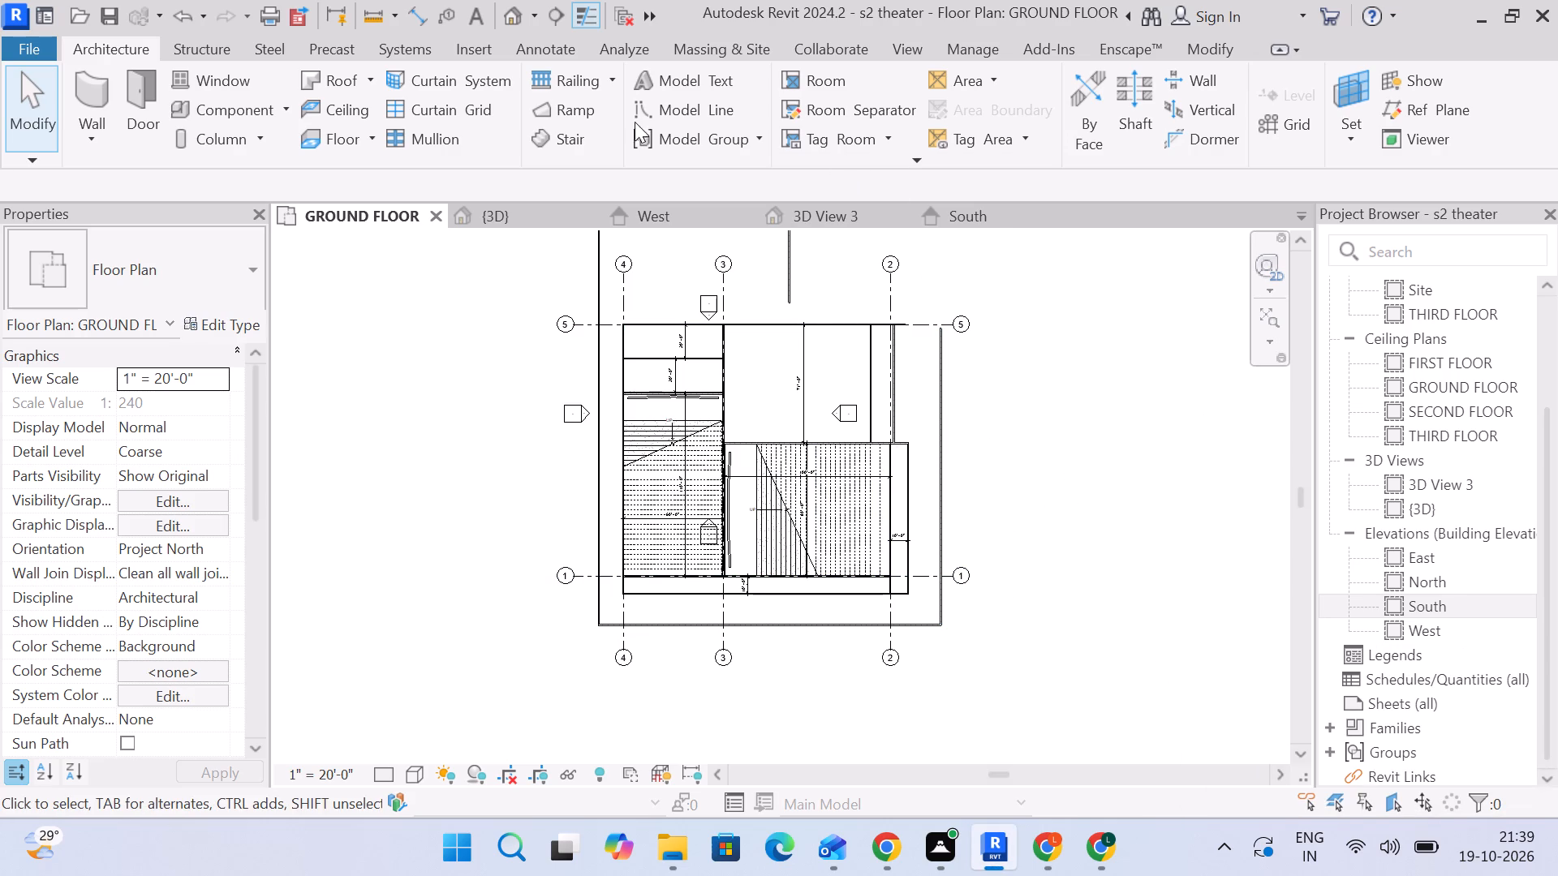
pyautogui.scroll(2, 863, 346)
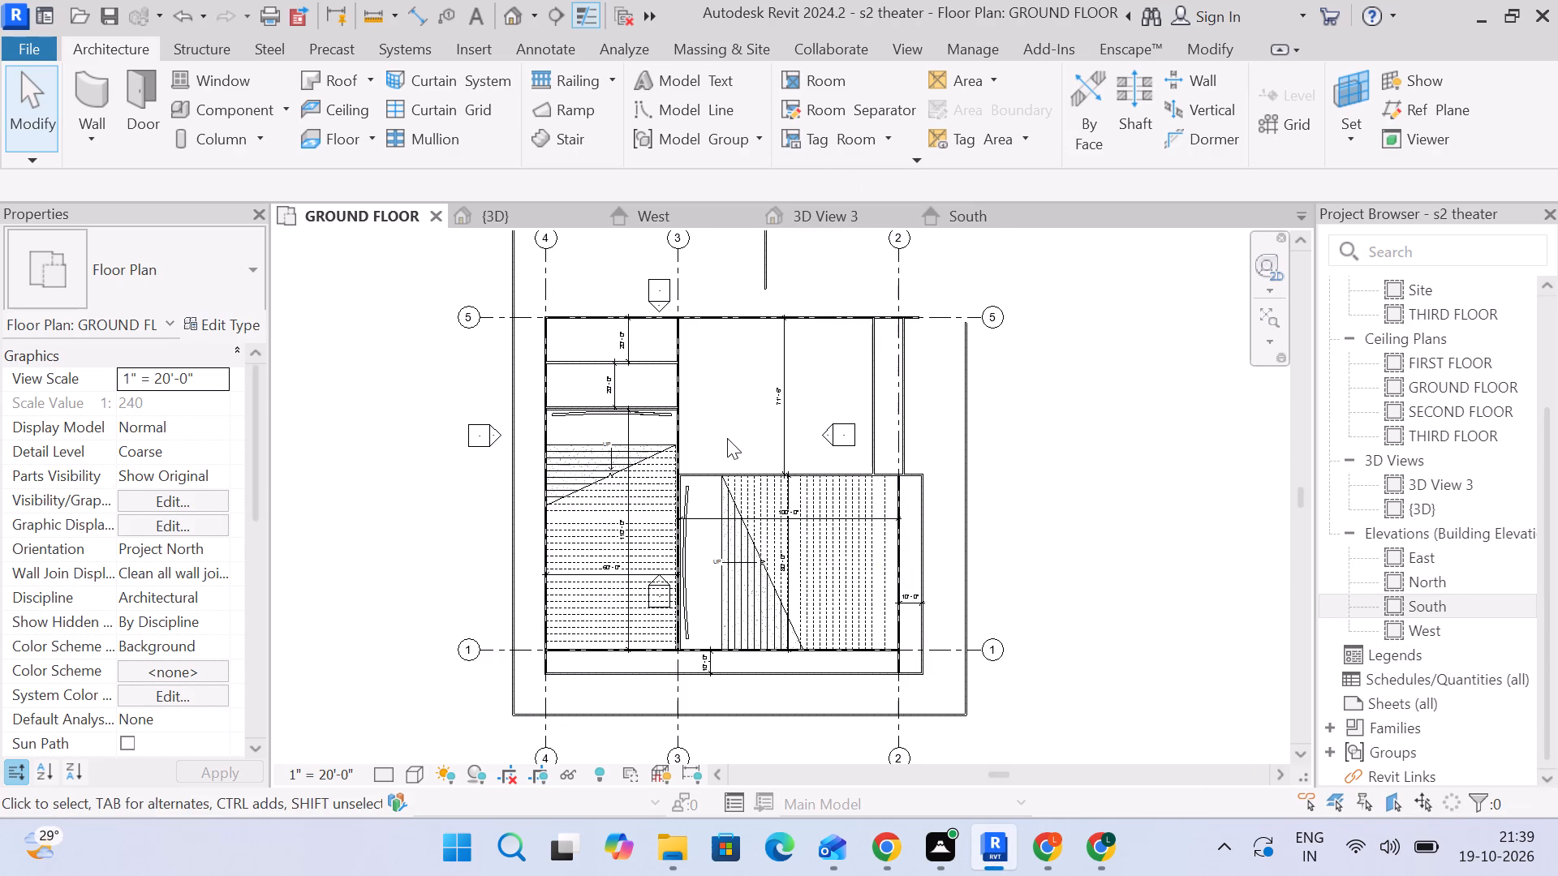
# Place an aligned dimension between grids 5 and 1, just inside the eastern boundary wall.
pyautogui.scroll(2, 785, 536)
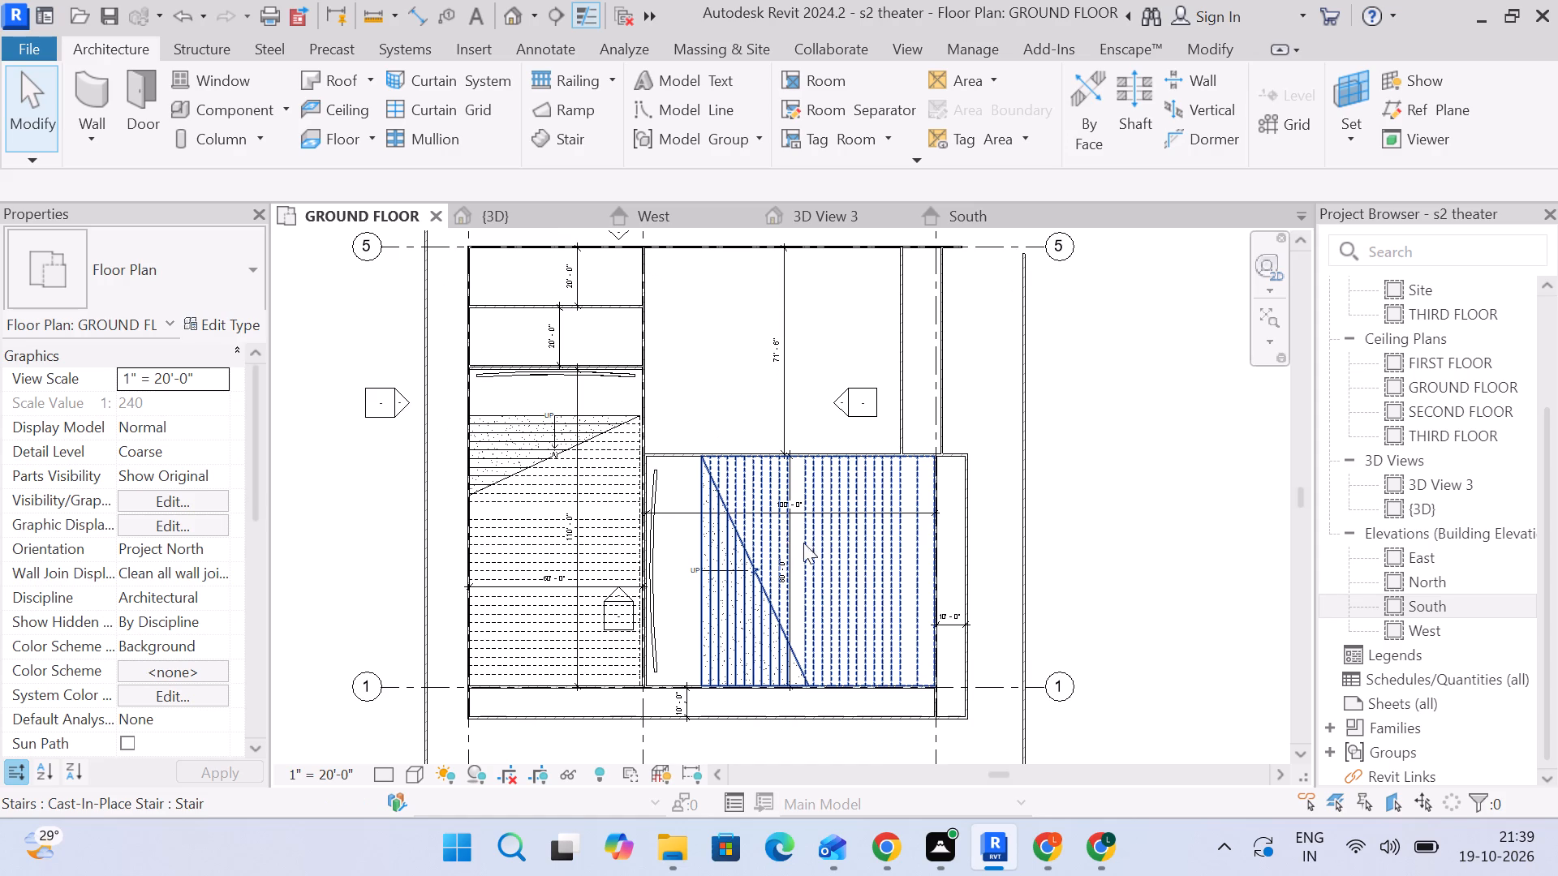
pyautogui.scroll(2, 807, 453)
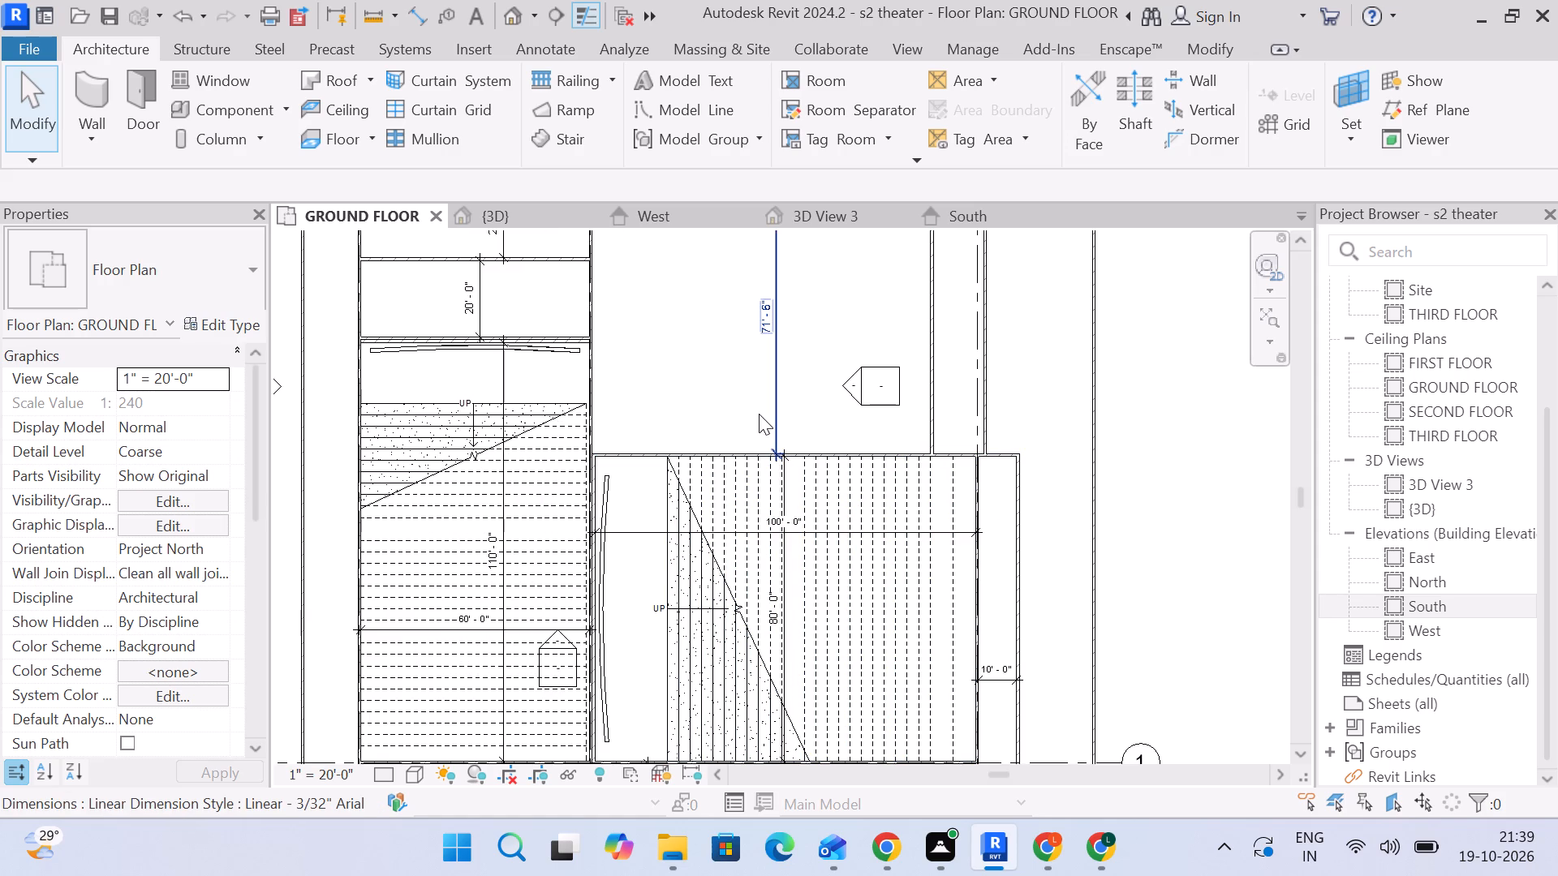
pyautogui.moveTo(758, 413); pyautogui.dragTo(716, 363, button='middle')
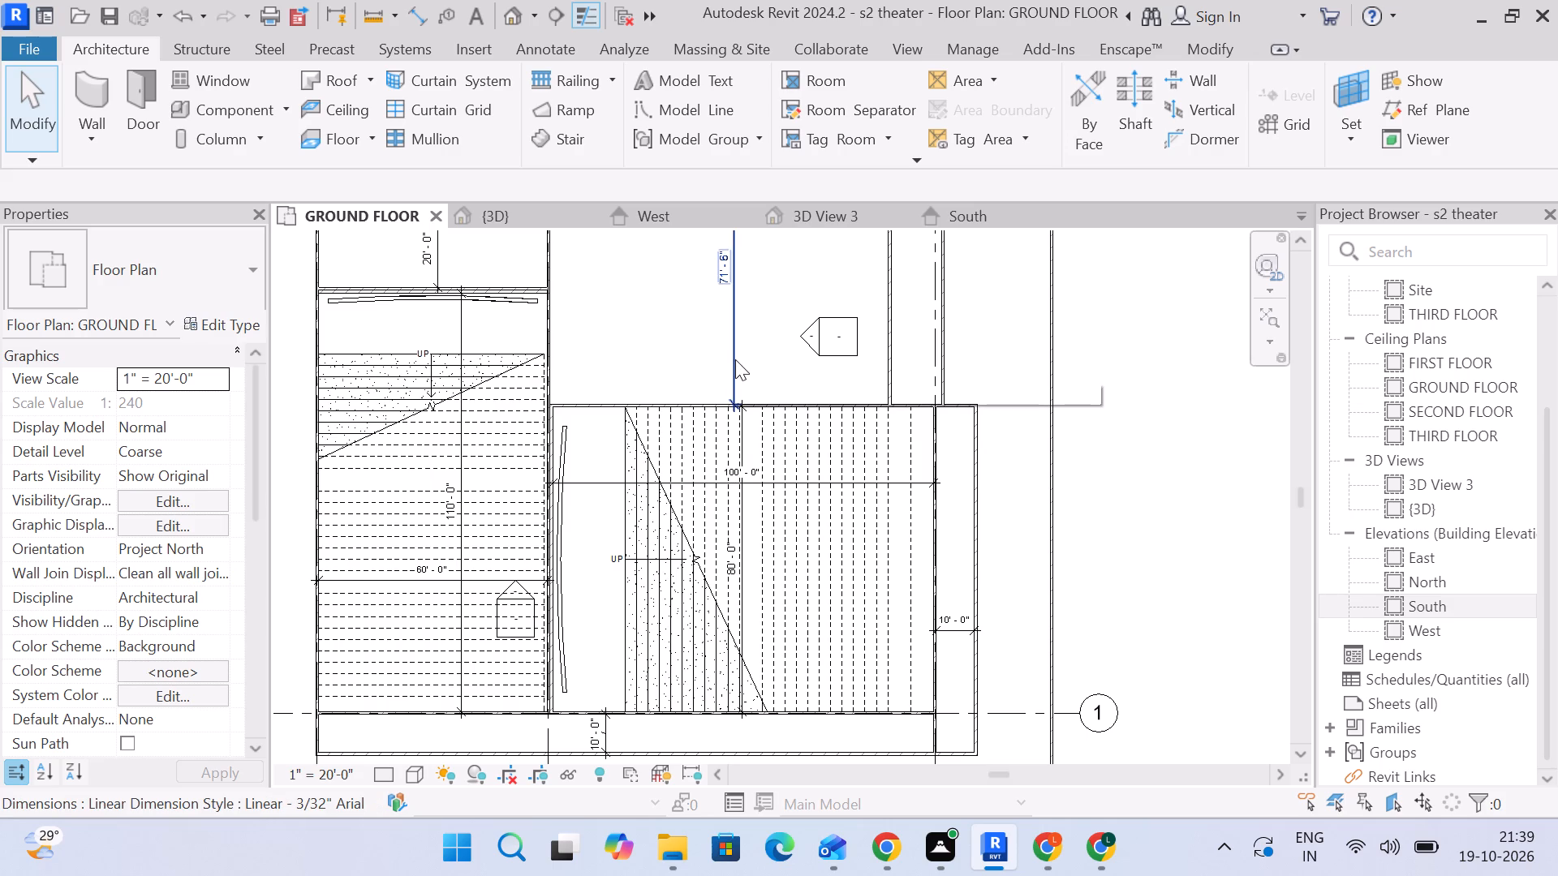
pyautogui.moveTo(735, 359); pyautogui.dragTo(729, 466, button='middle')
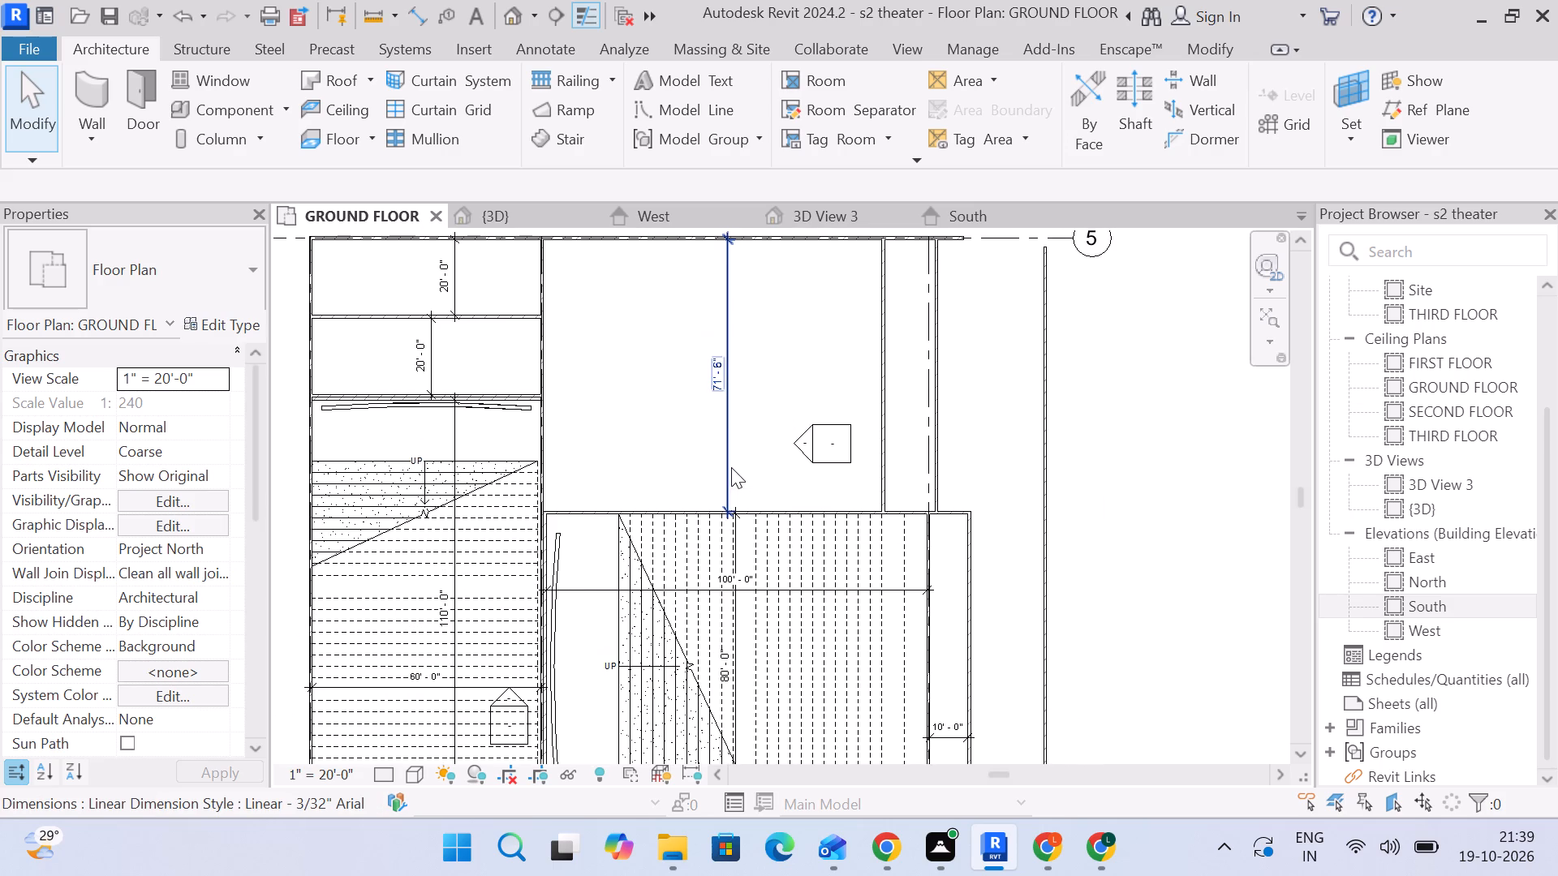
pyautogui.scroll(-2, 748, 458)
pyautogui.moveTo(748, 458); pyautogui.dragTo(747, 432, button='middle')
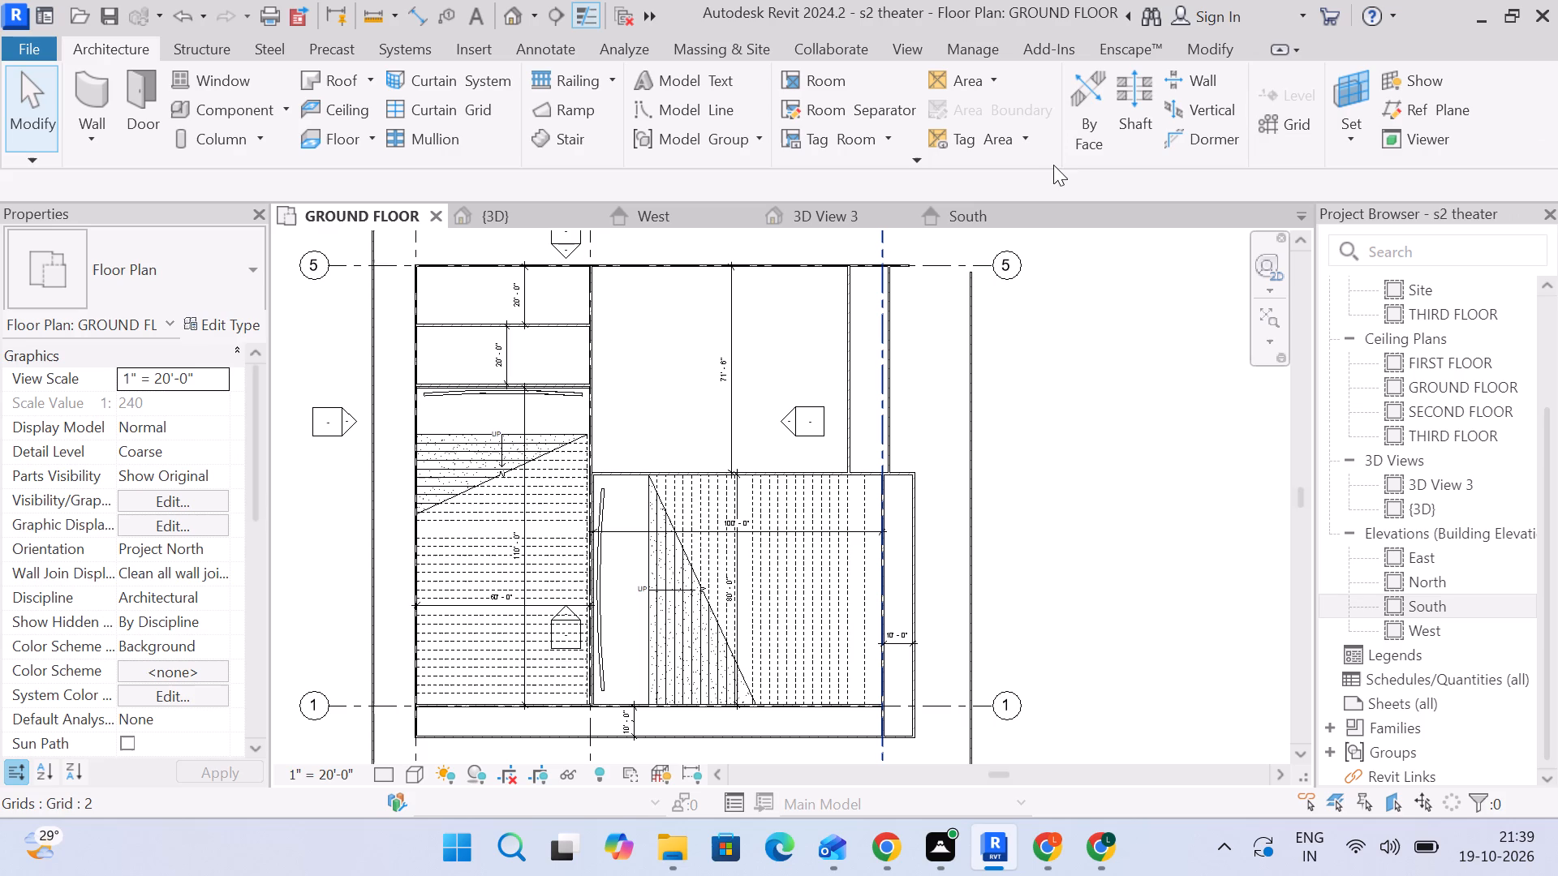
pyautogui.click(1214, 41)
pyautogui.moveTo(850, 144); pyautogui.dragTo(850, 151)
pyautogui.click(936, 268)
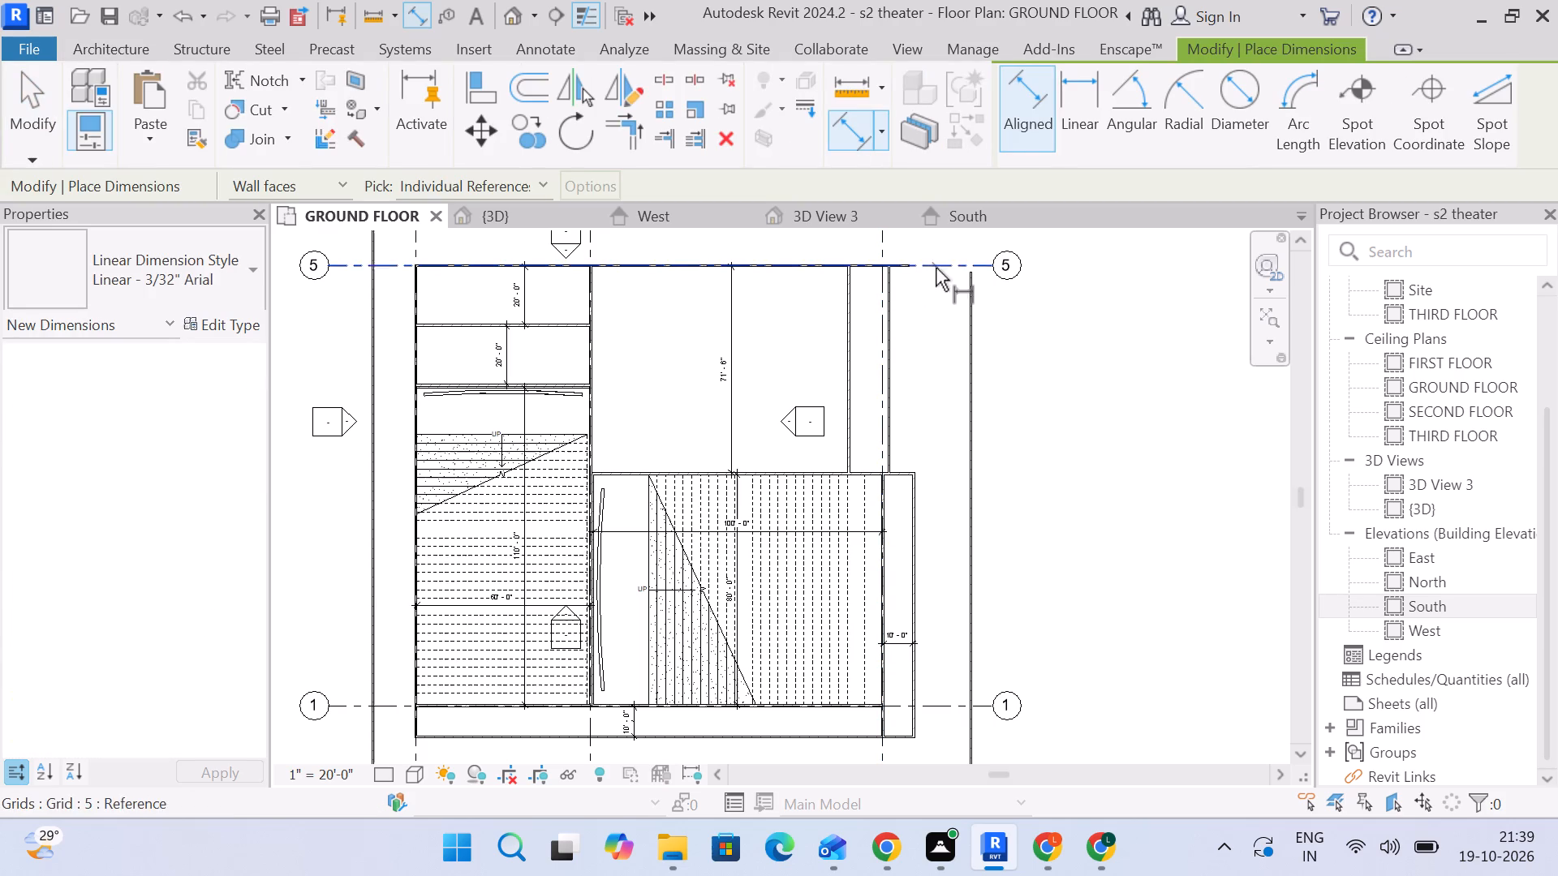
pyautogui.click(950, 704)
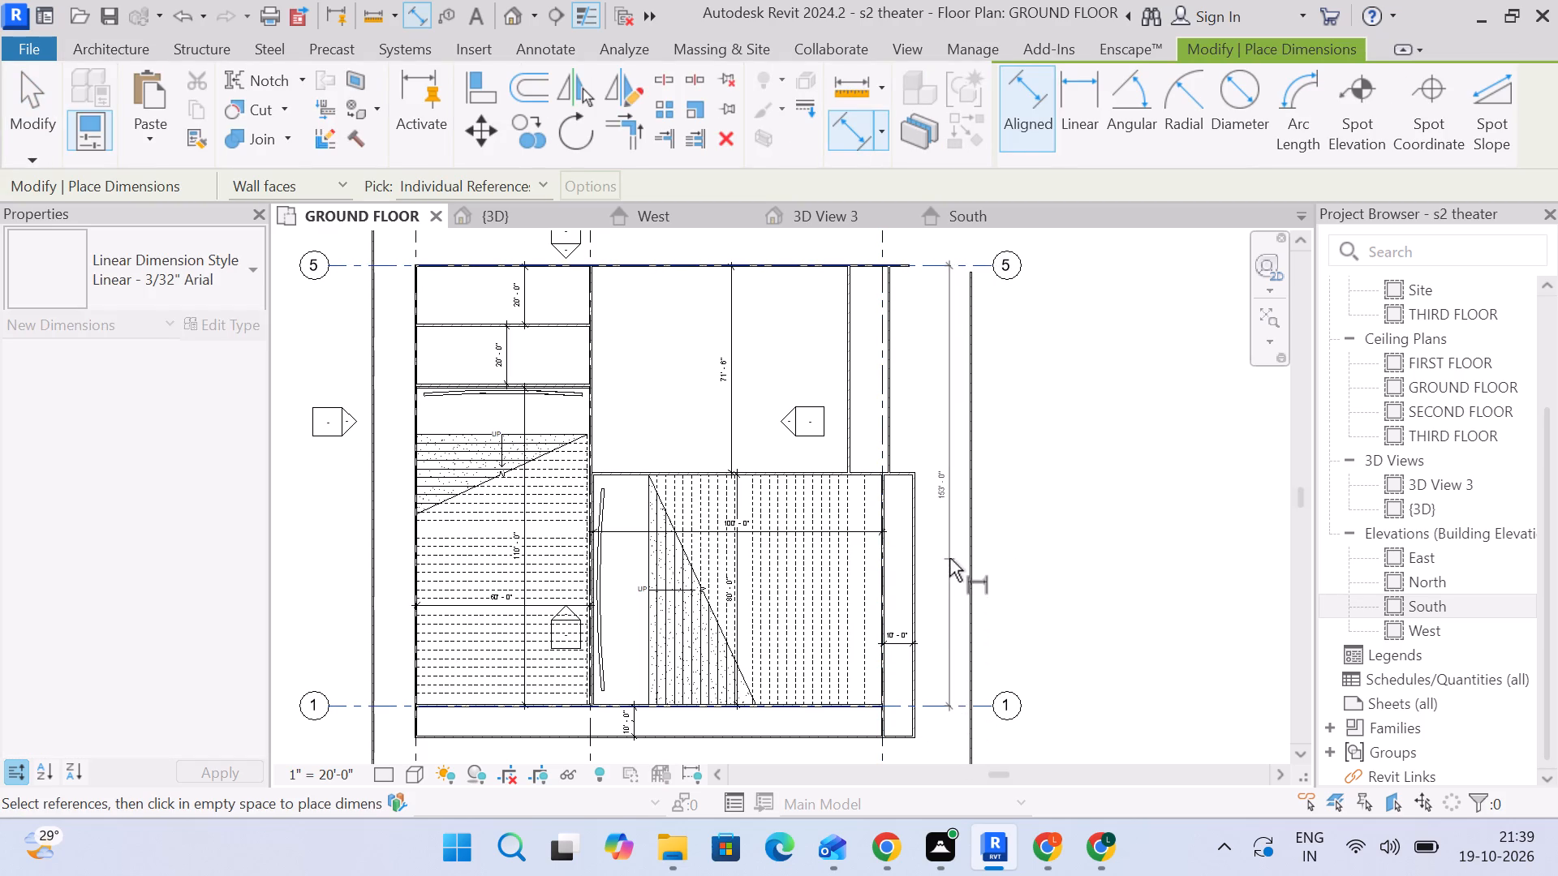
pyautogui.click(952, 517)
pyautogui.scroll(5, 940, 461)
pyautogui.scroll(4, 957, 562)
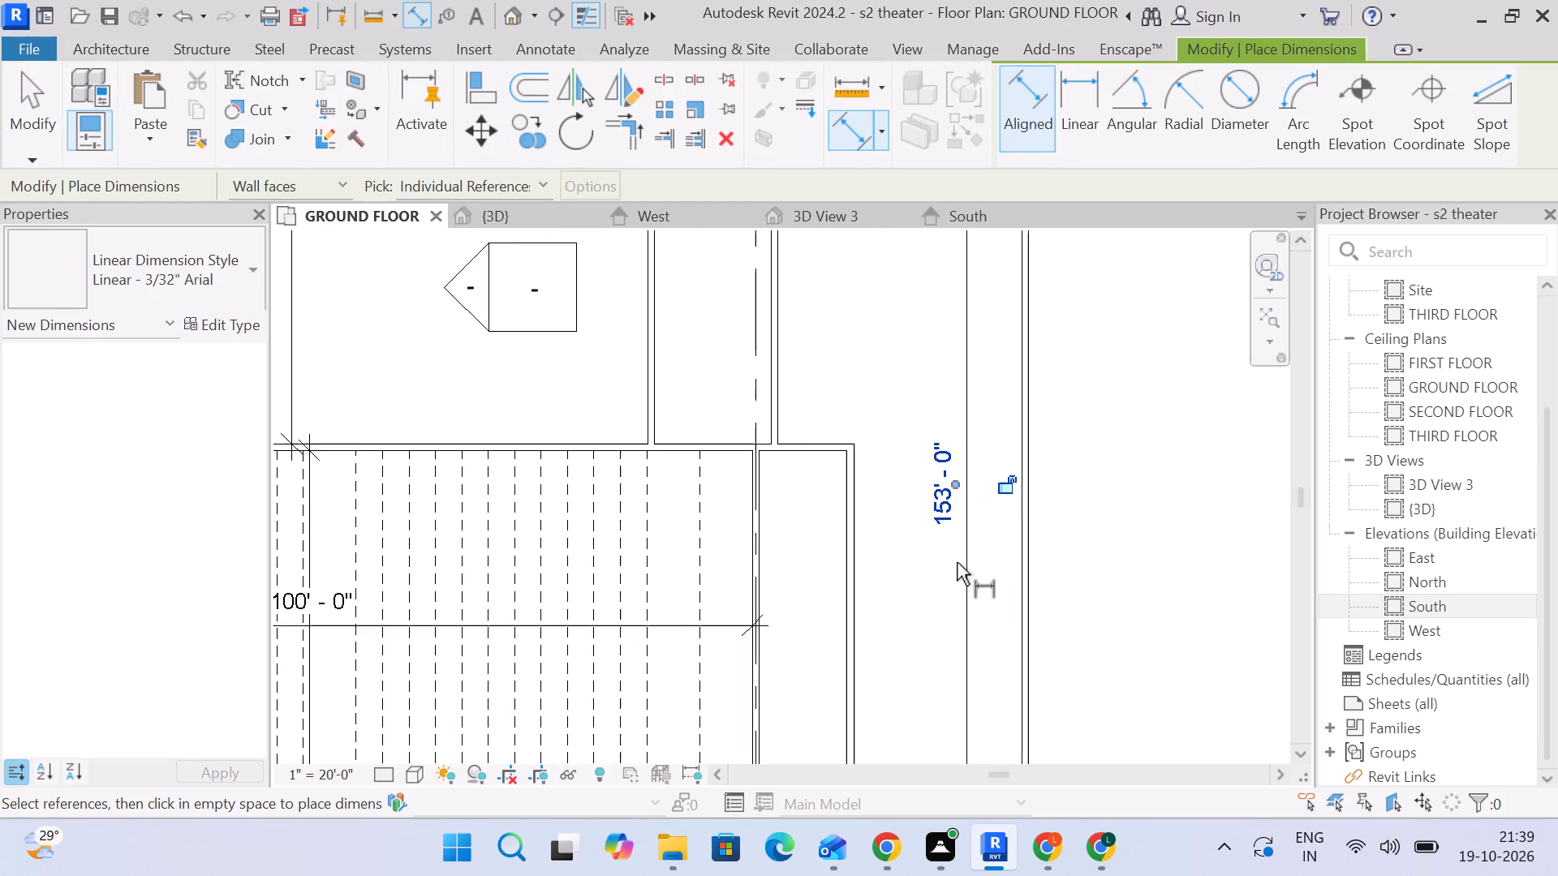
pyautogui.scroll(-7, 957, 562)
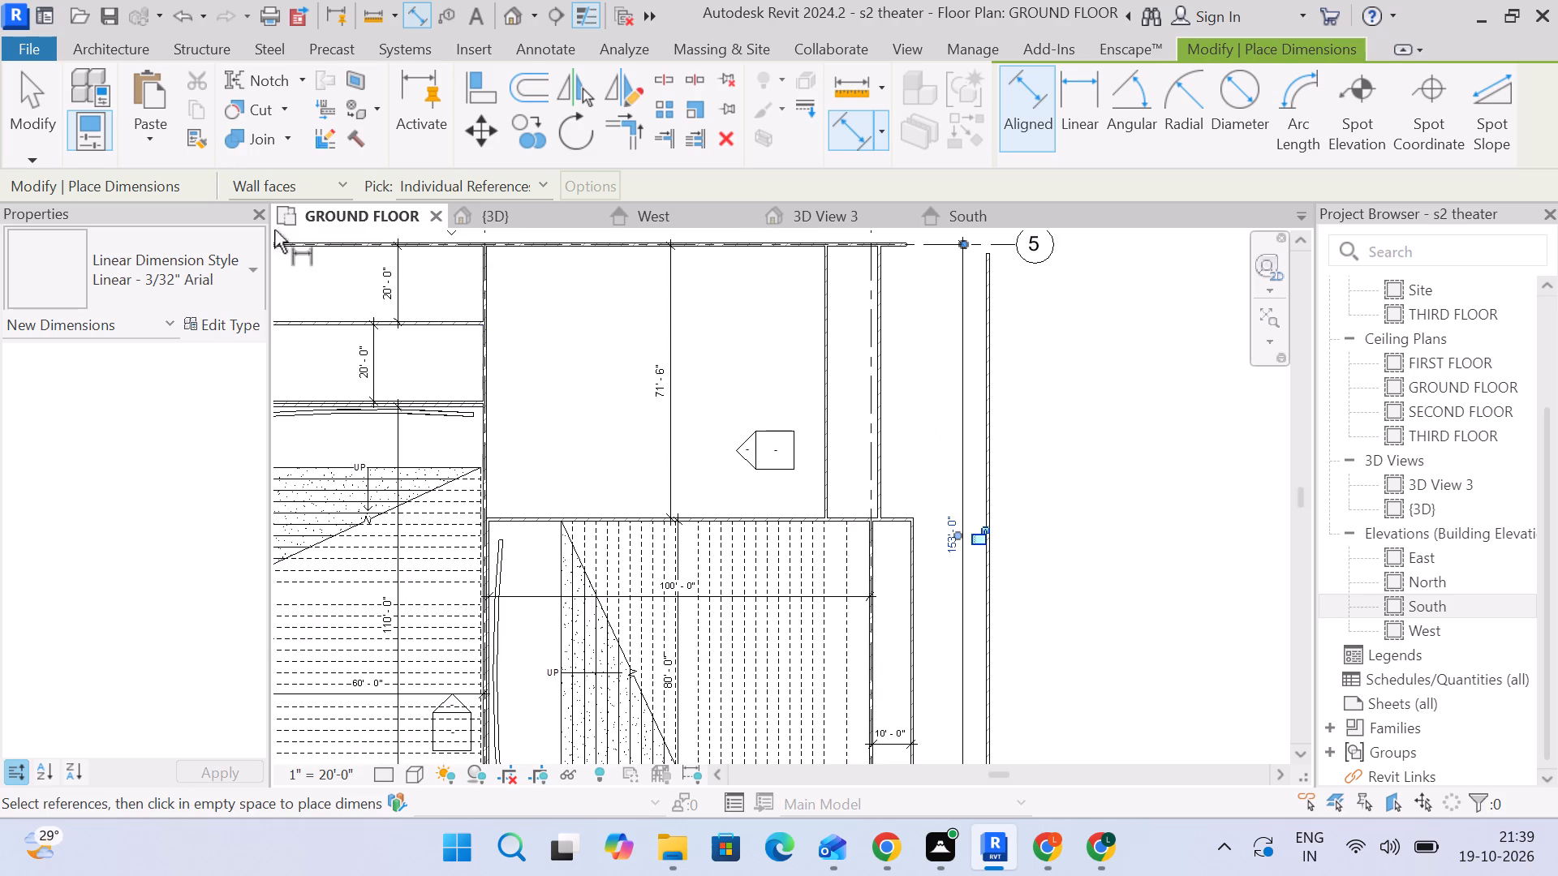
pyautogui.click(23, 100)
# Draw a horizontal grid line from grid 3's wall, about 8 ft north of the eastern hall's north wall, ending level with grid 1's east end.
pyautogui.scroll(-2, 665, 495)
pyautogui.moveTo(755, 493); pyautogui.dragTo(775, 428, button='middle')
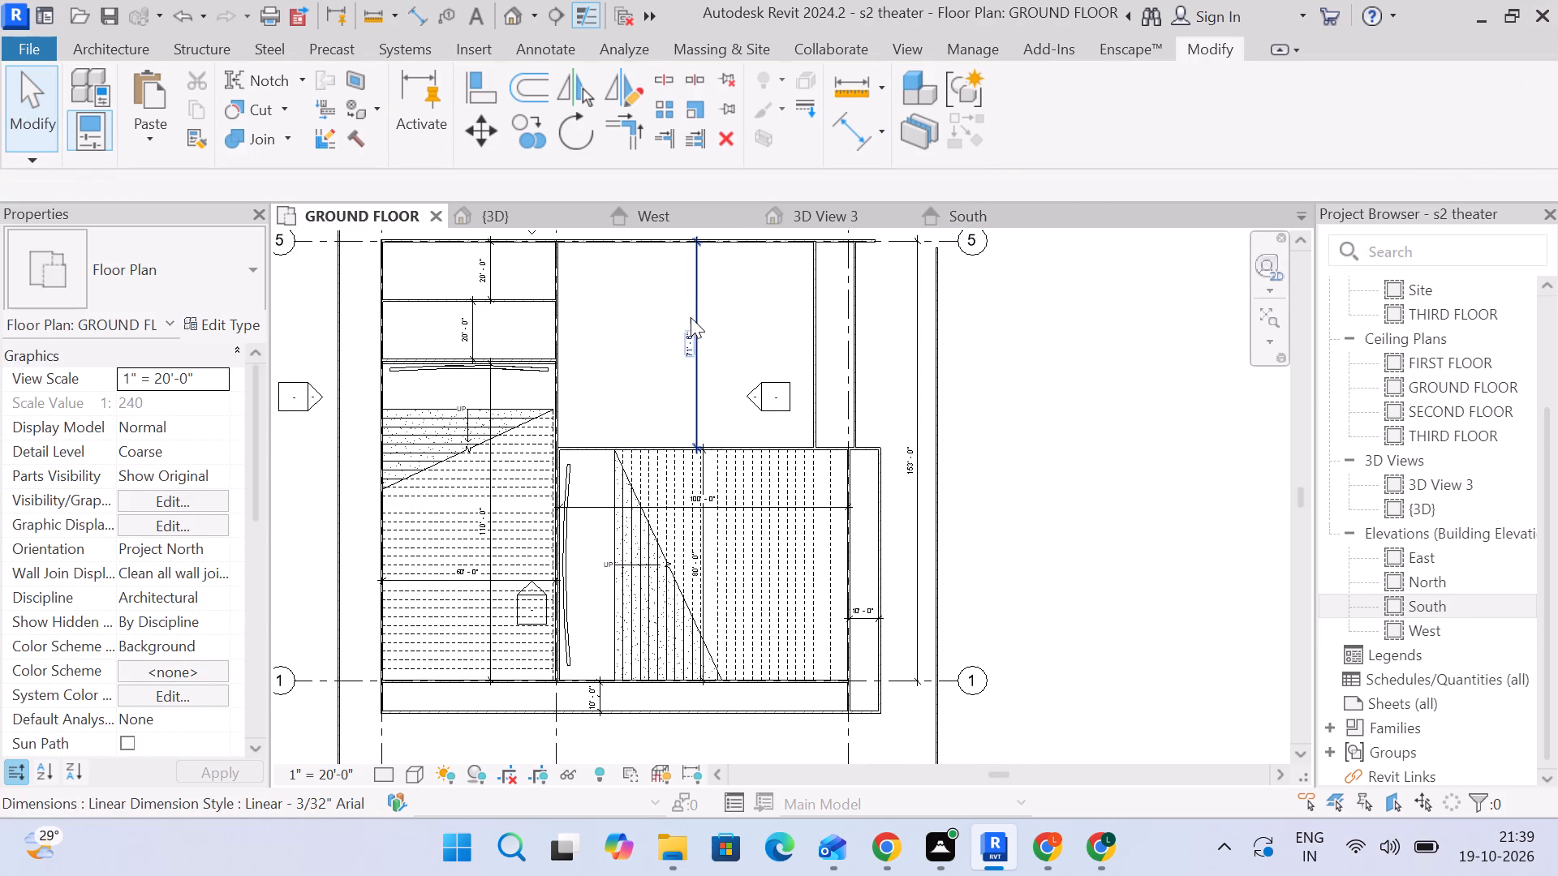
pyautogui.click(101, 55)
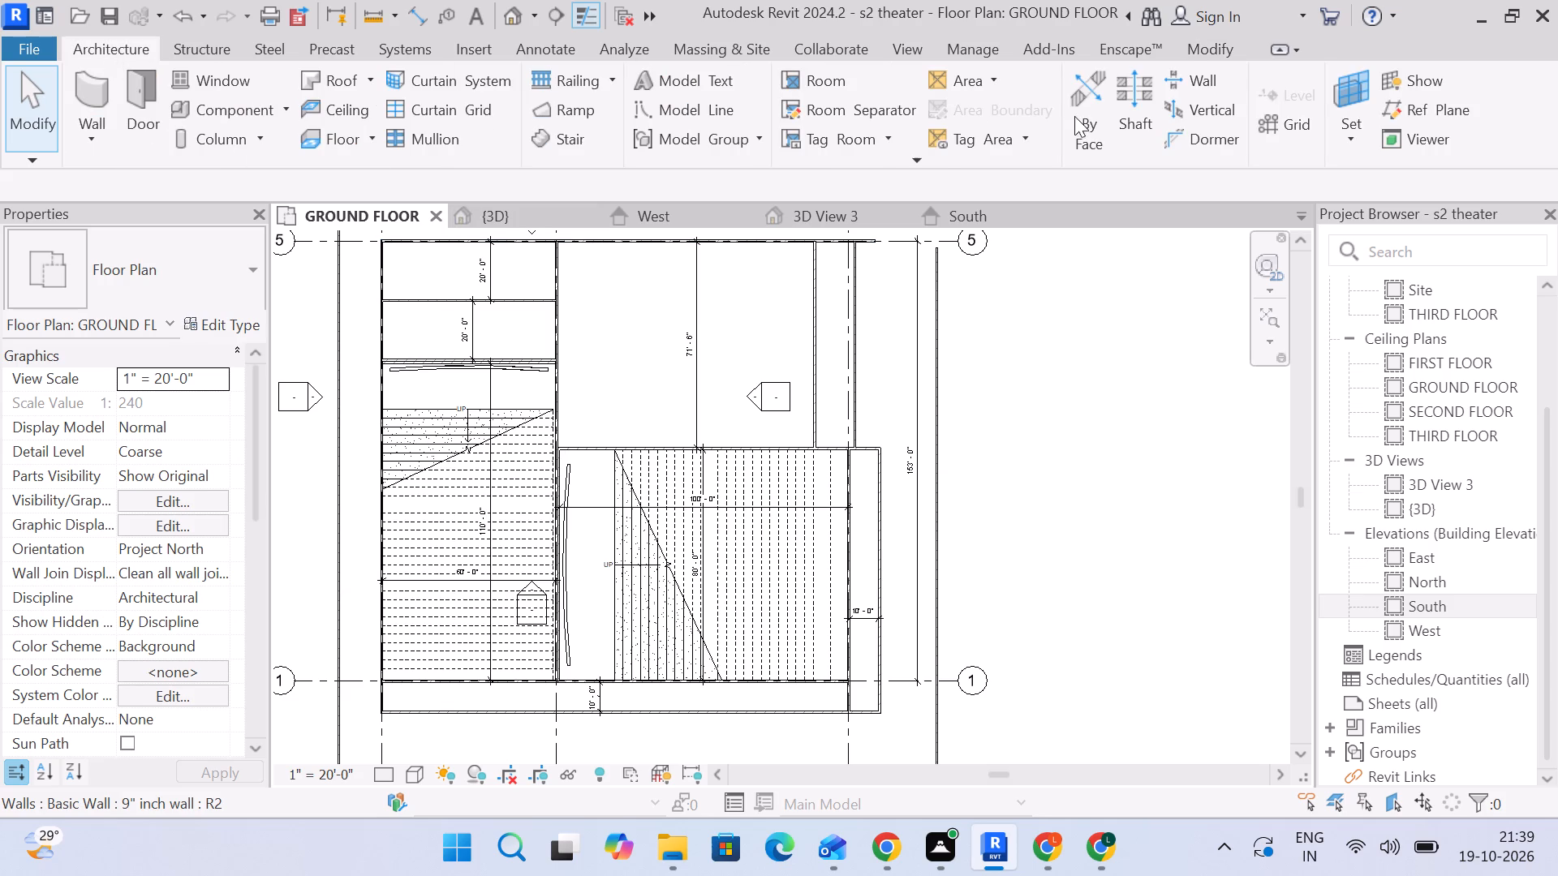
pyautogui.click(1299, 130)
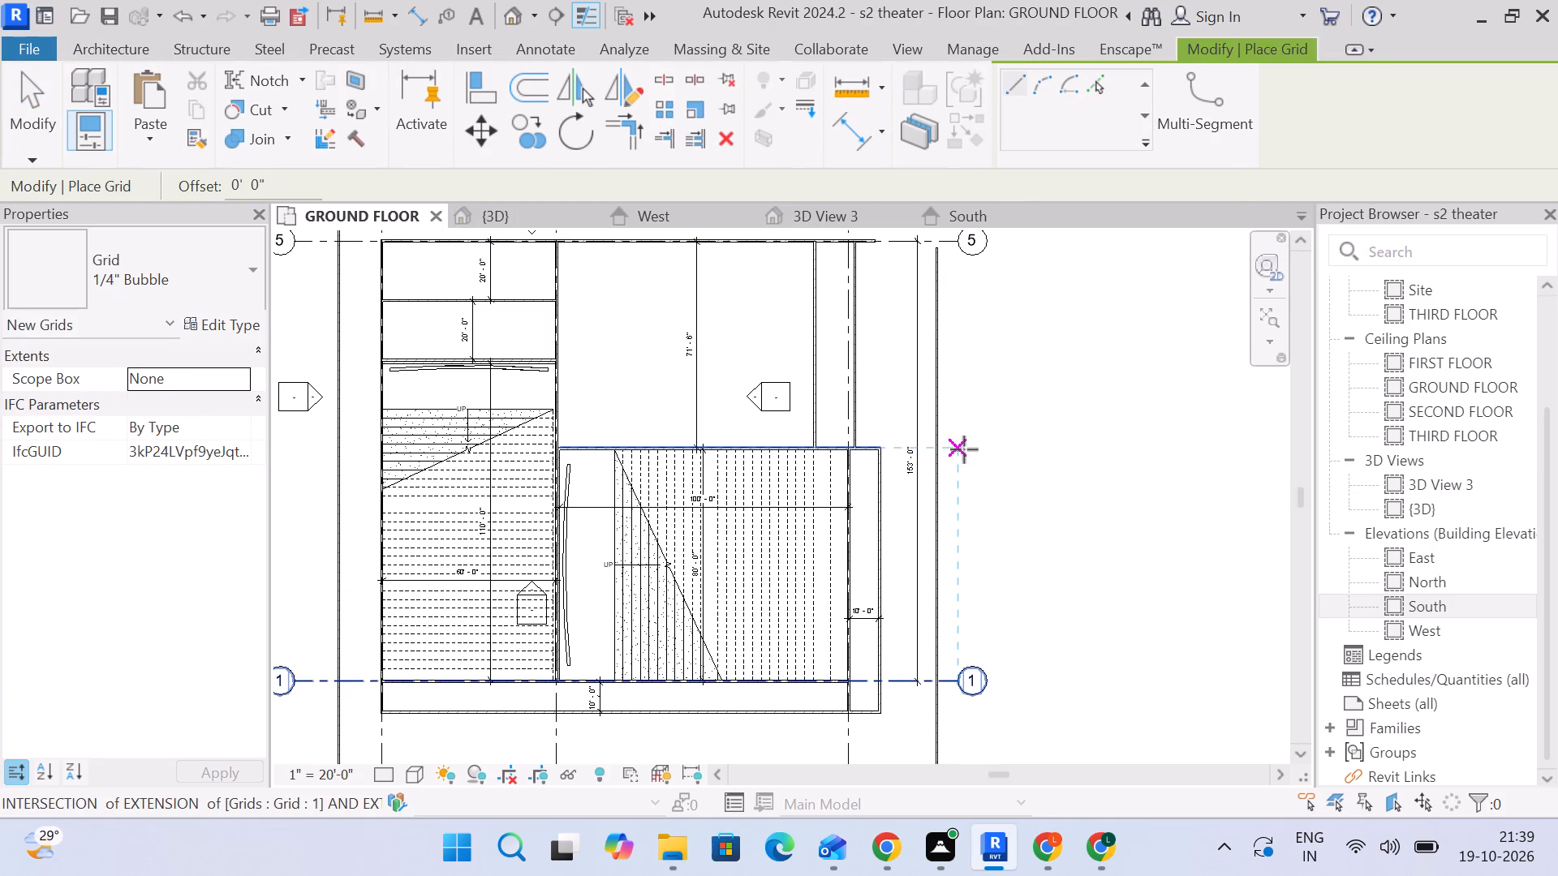
pyautogui.scroll(4, 964, 449)
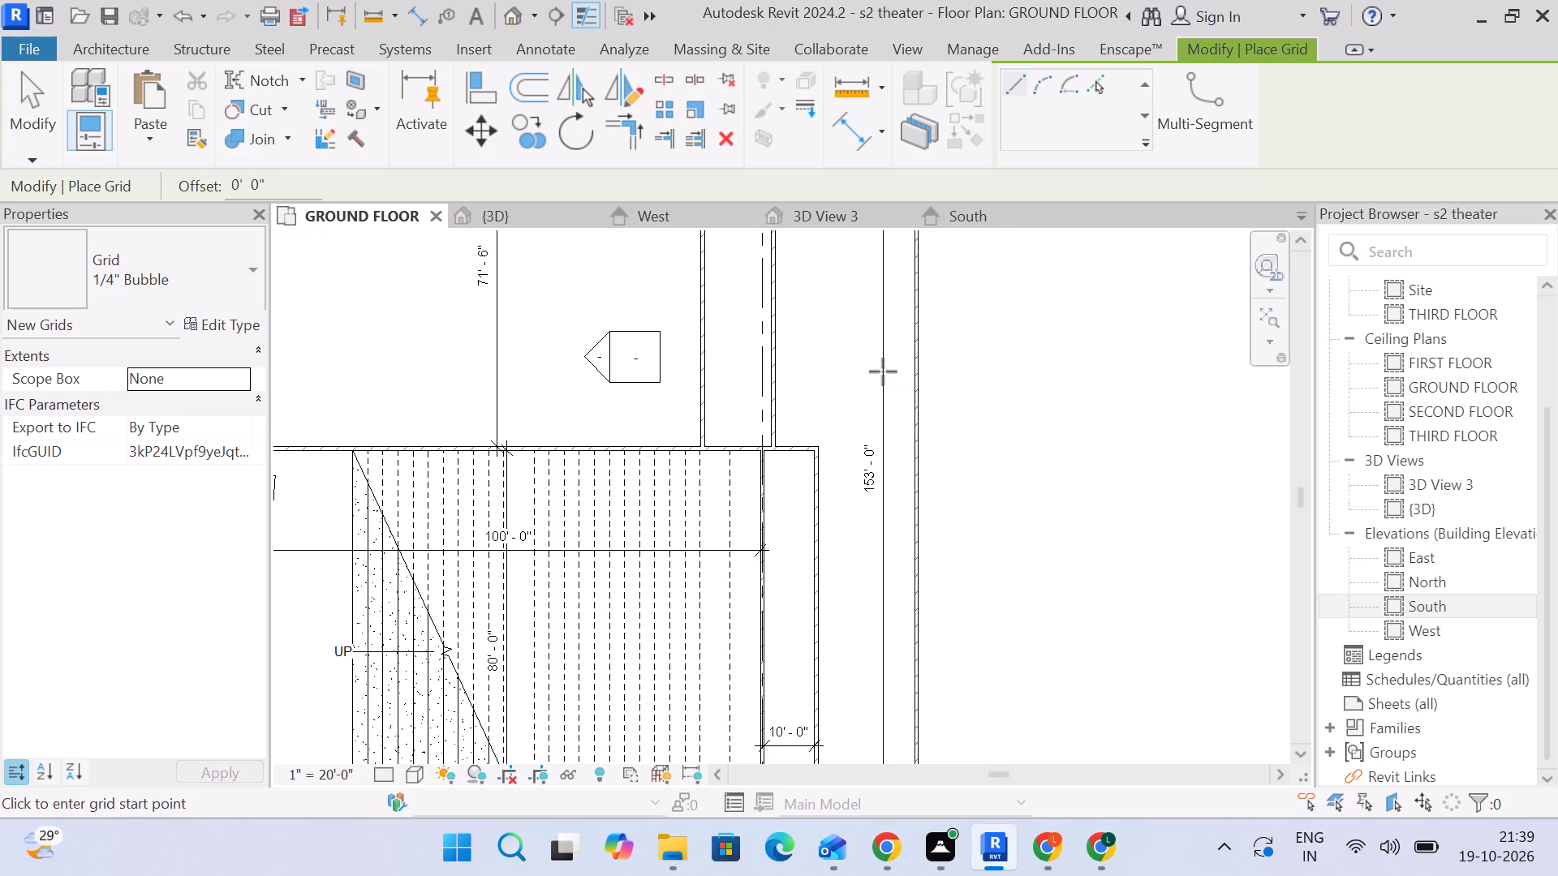
pyautogui.scroll(8, 824, 457)
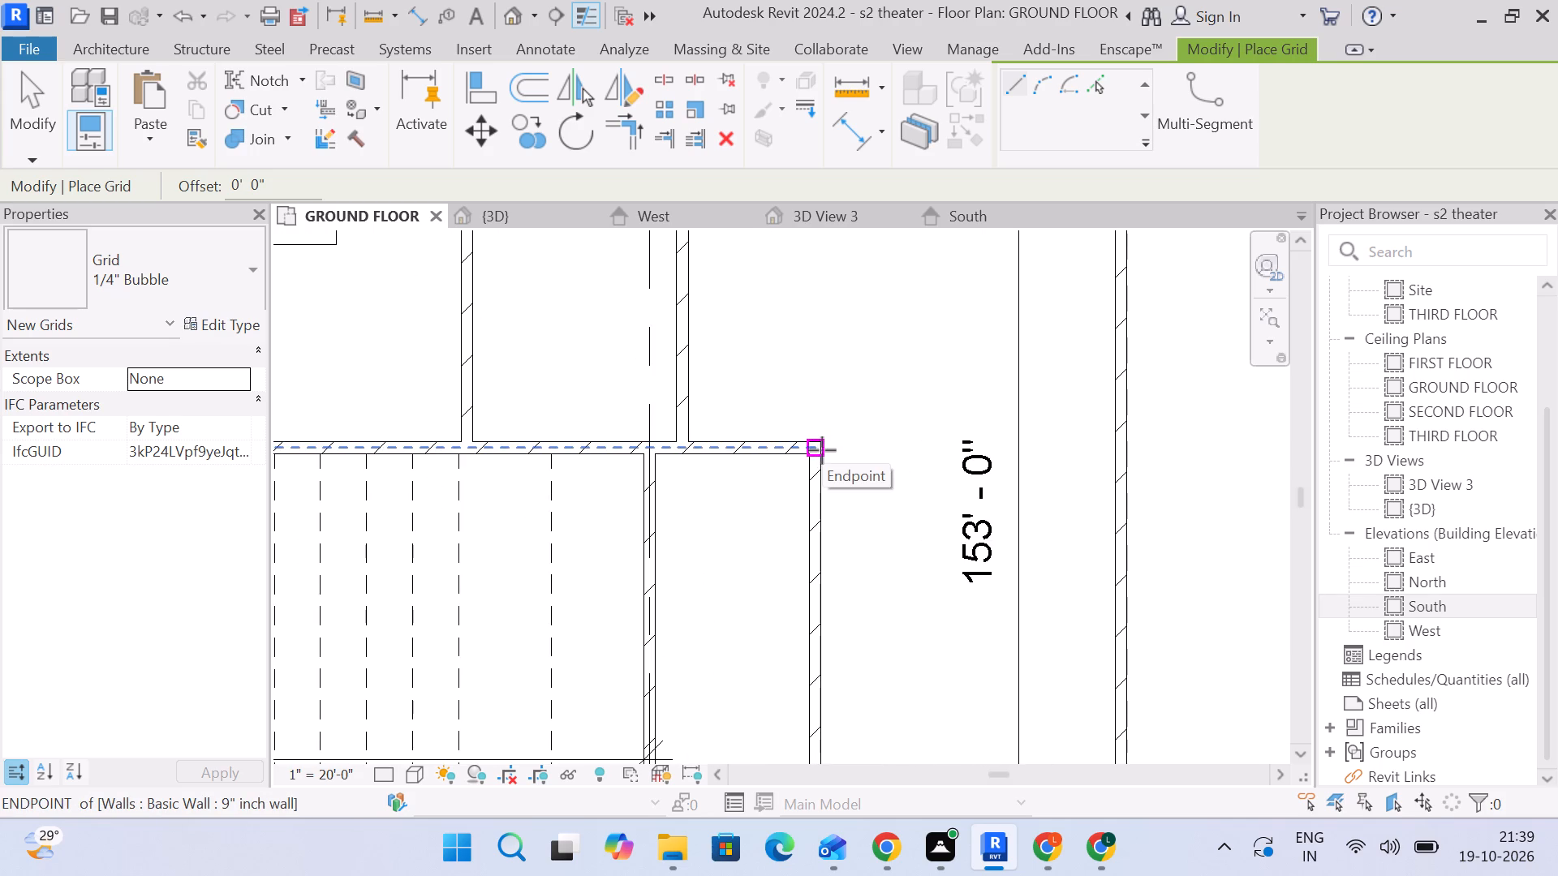
pyautogui.scroll(-2, 816, 457)
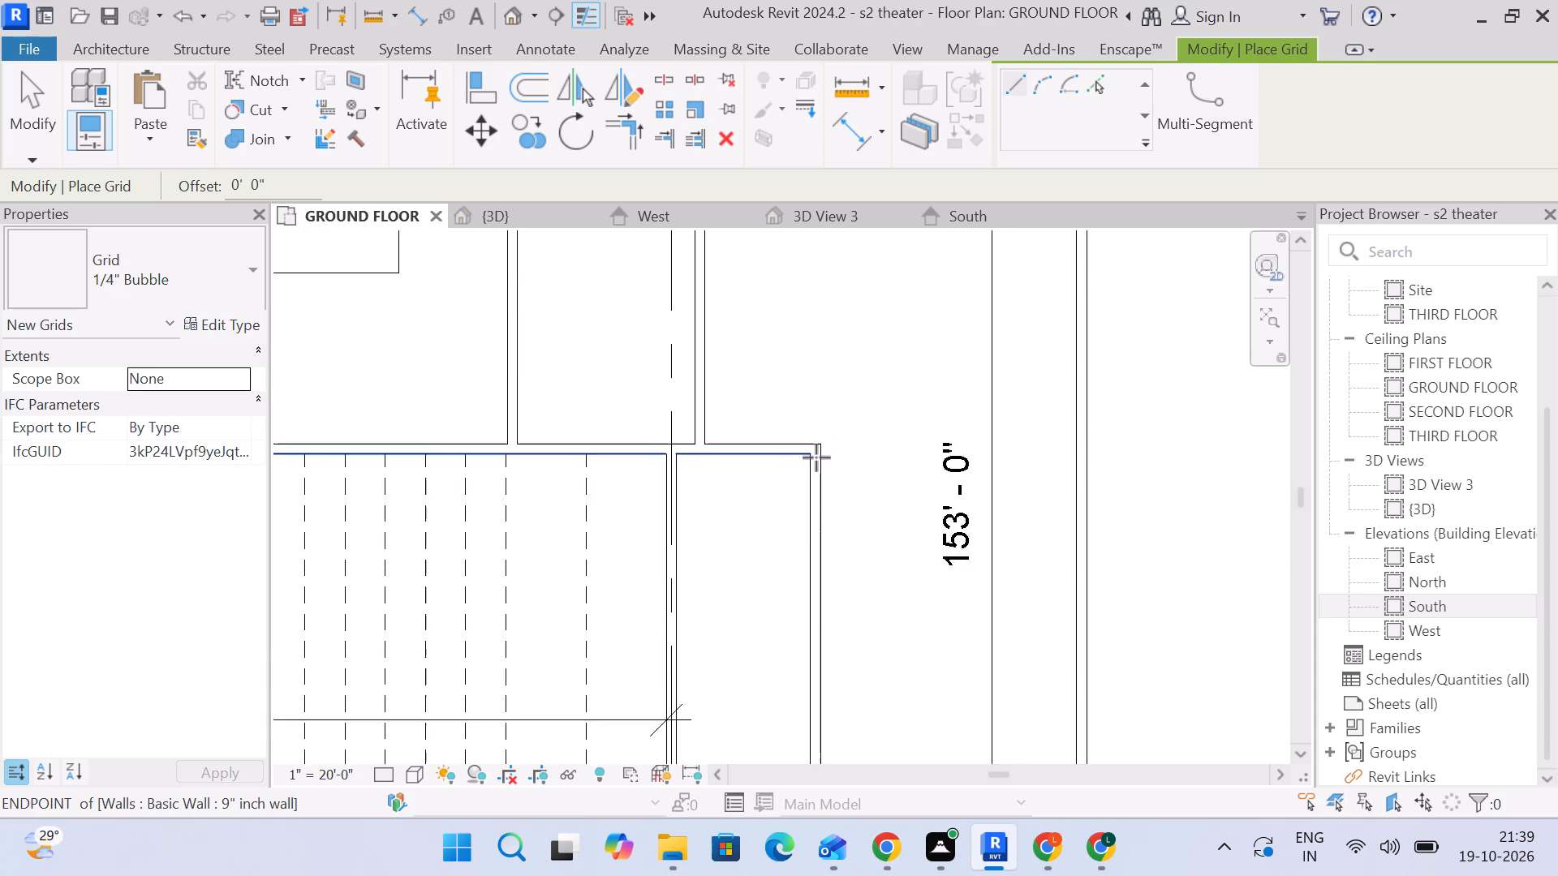
pyautogui.scroll(-3, 816, 457)
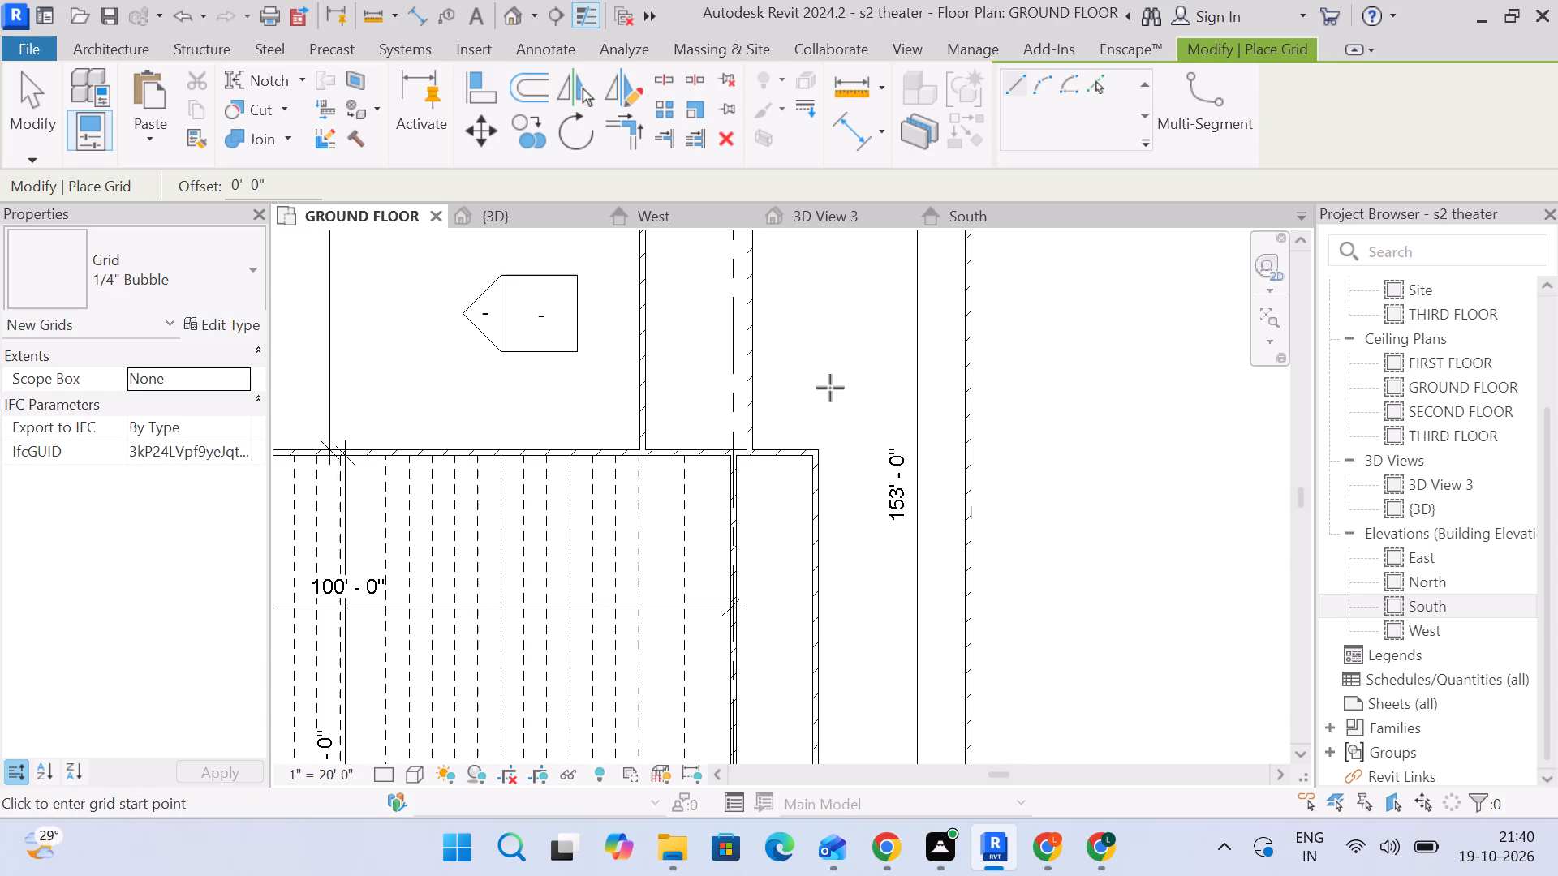
pyautogui.scroll(-3, 830, 383)
pyautogui.moveTo(830, 379); pyautogui.dragTo(1177, 390, button='middle')
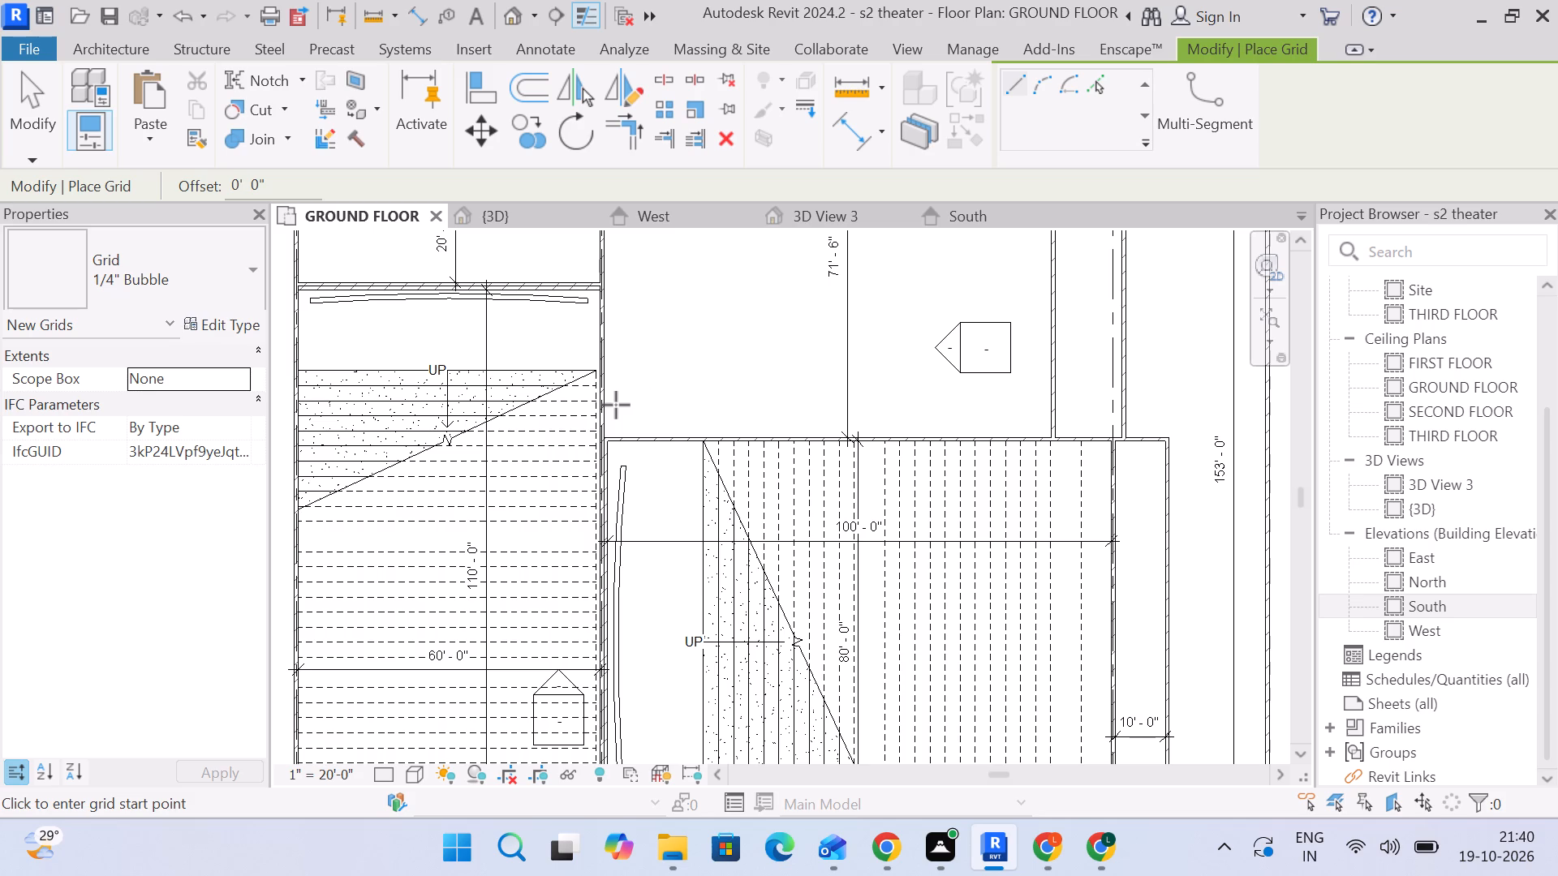
pyautogui.scroll(2, 606, 401)
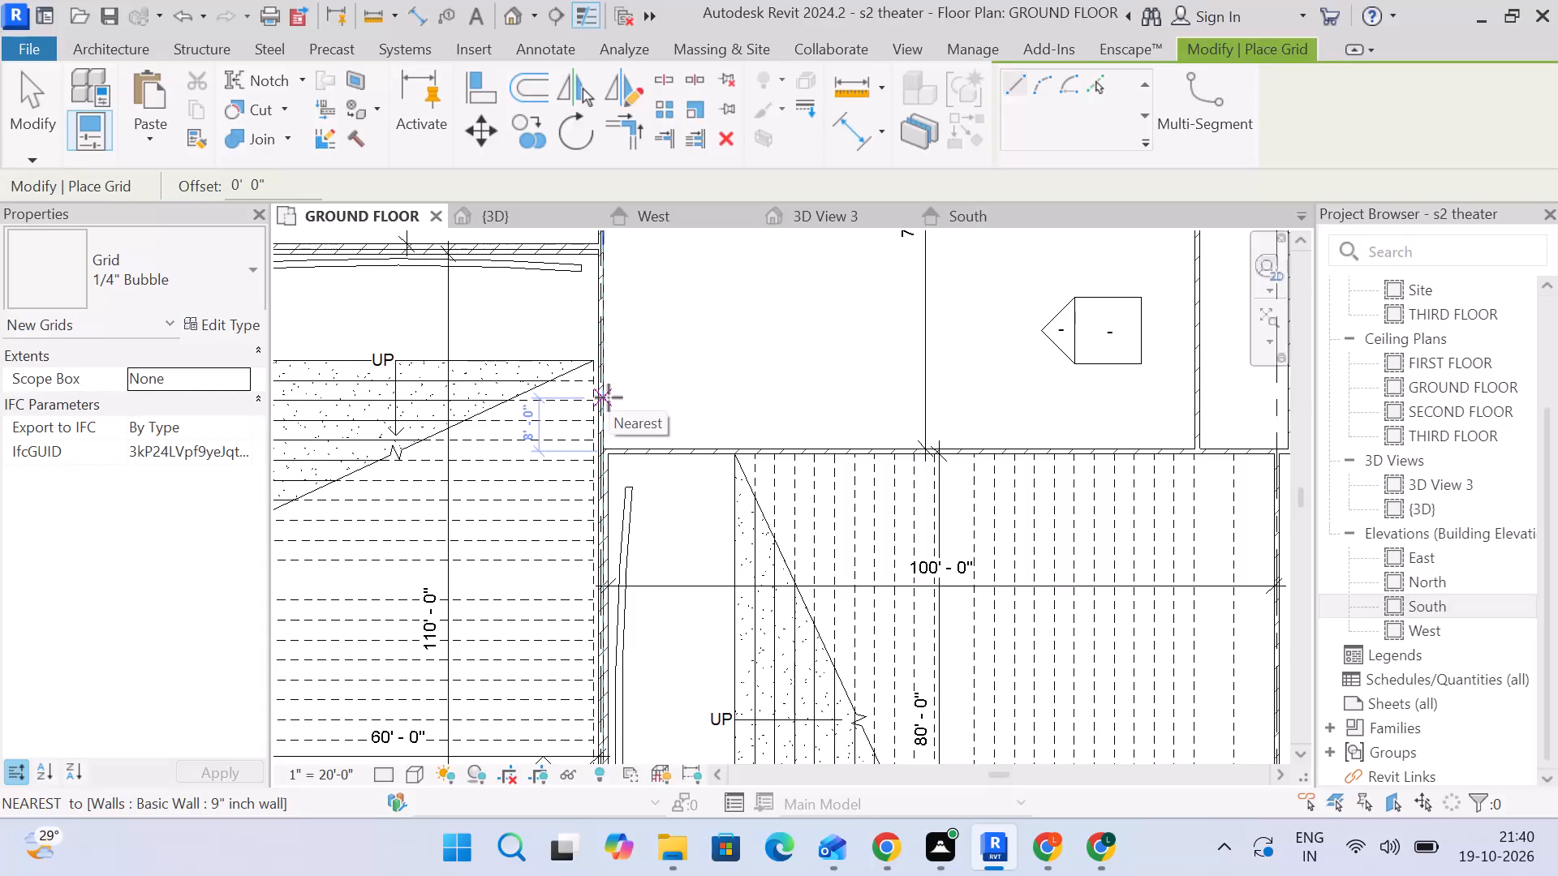
pyautogui.click(609, 397)
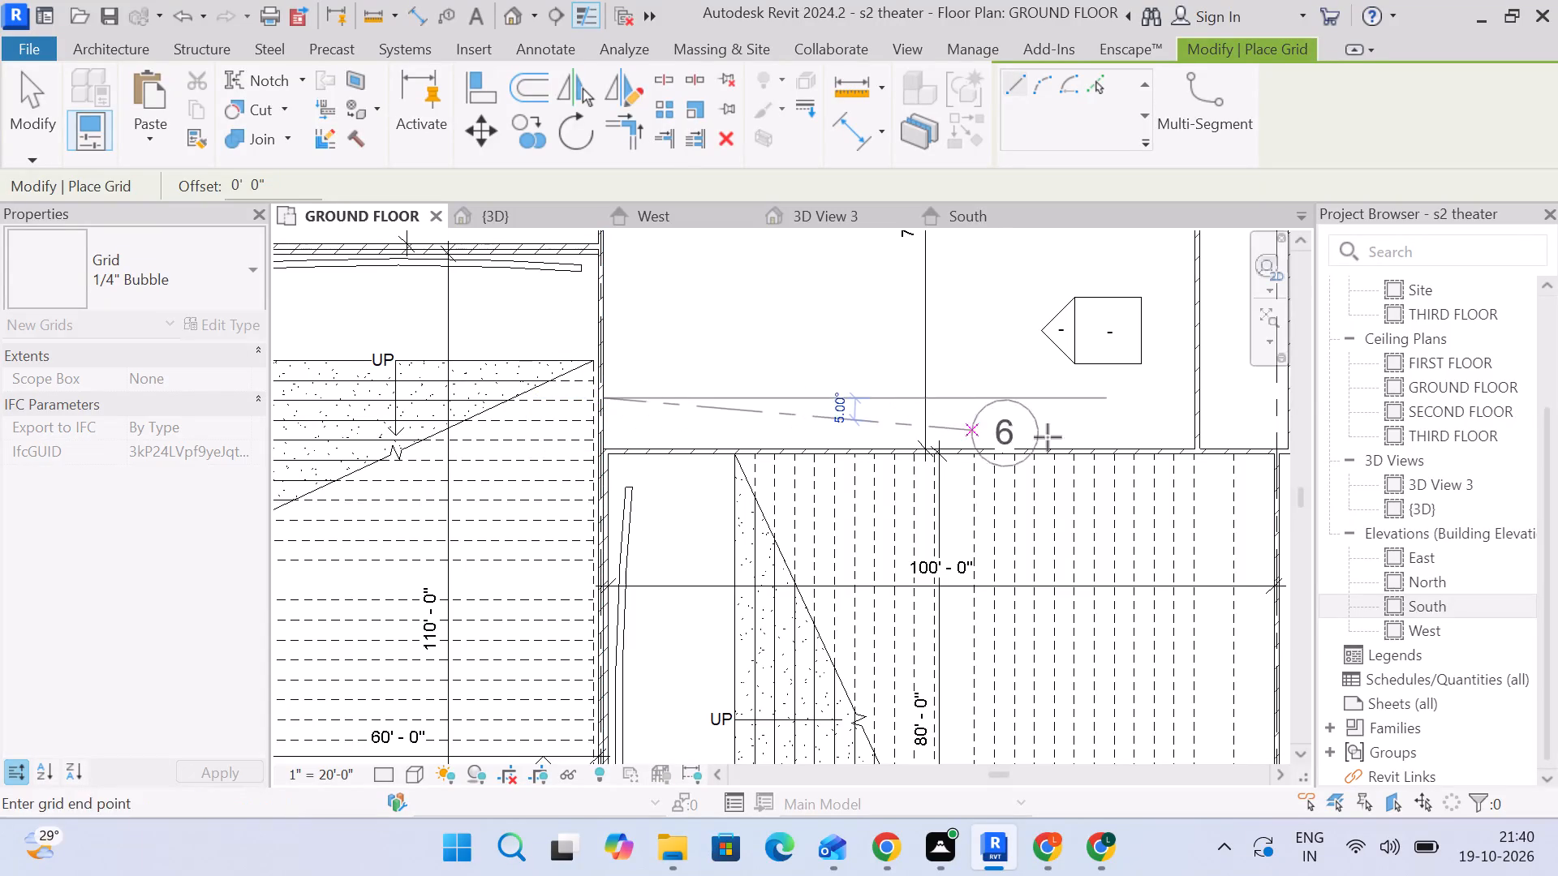
pyautogui.scroll(-4, 1065, 426)
pyautogui.moveTo(1065, 414); pyautogui.dragTo(524, 397, button='middle')
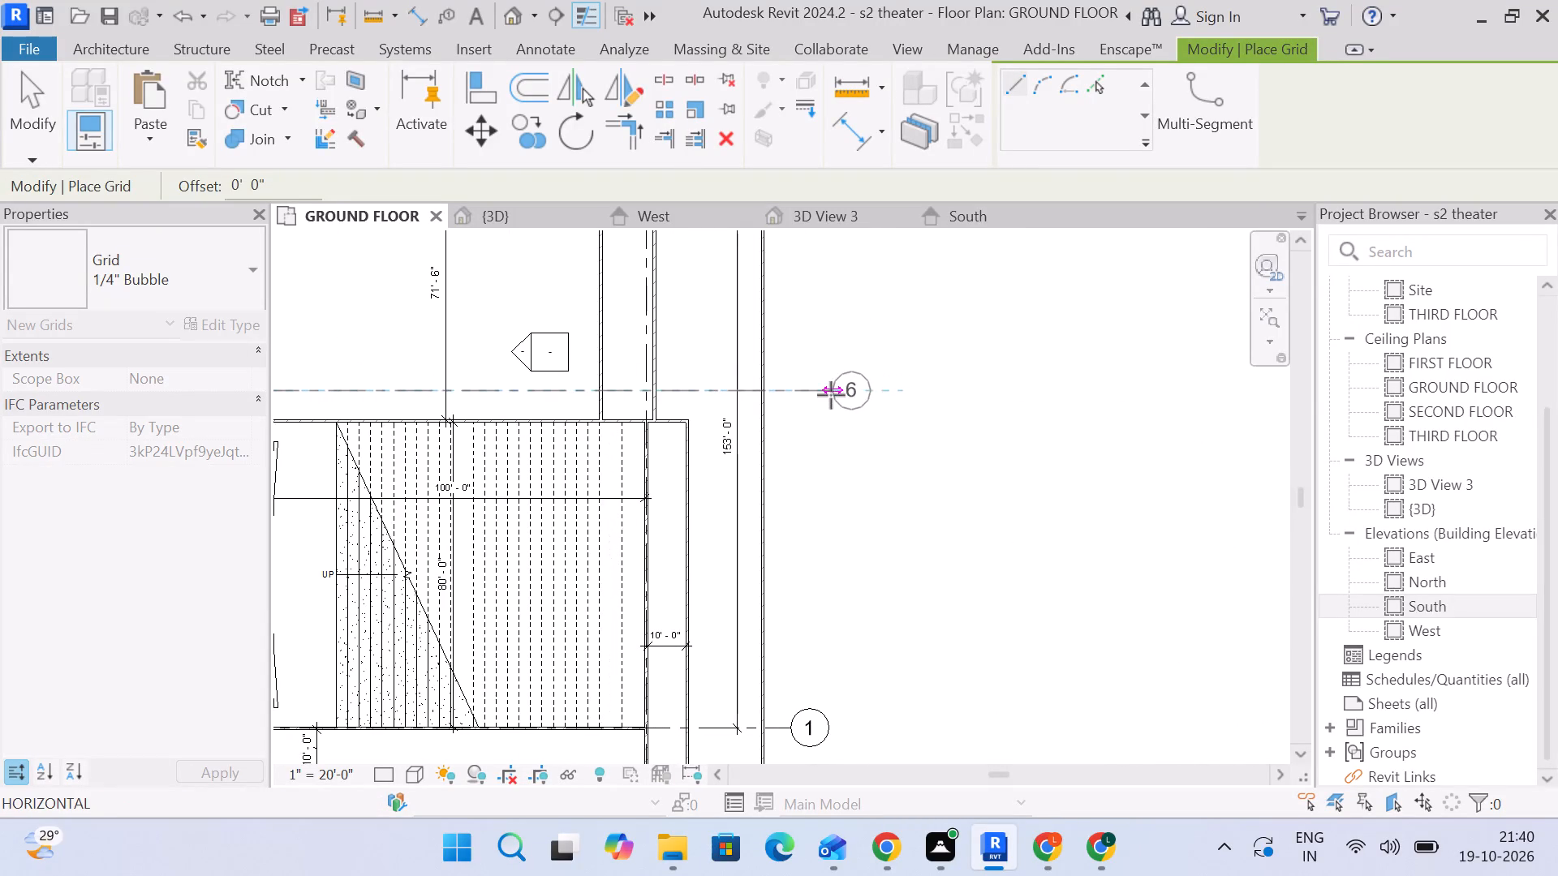
pyautogui.click(792, 395)
pyautogui.scroll(-3, 822, 452)
pyautogui.moveTo(828, 461); pyautogui.dragTo(1376, 379, button='middle')
pyautogui.click(28, 85)
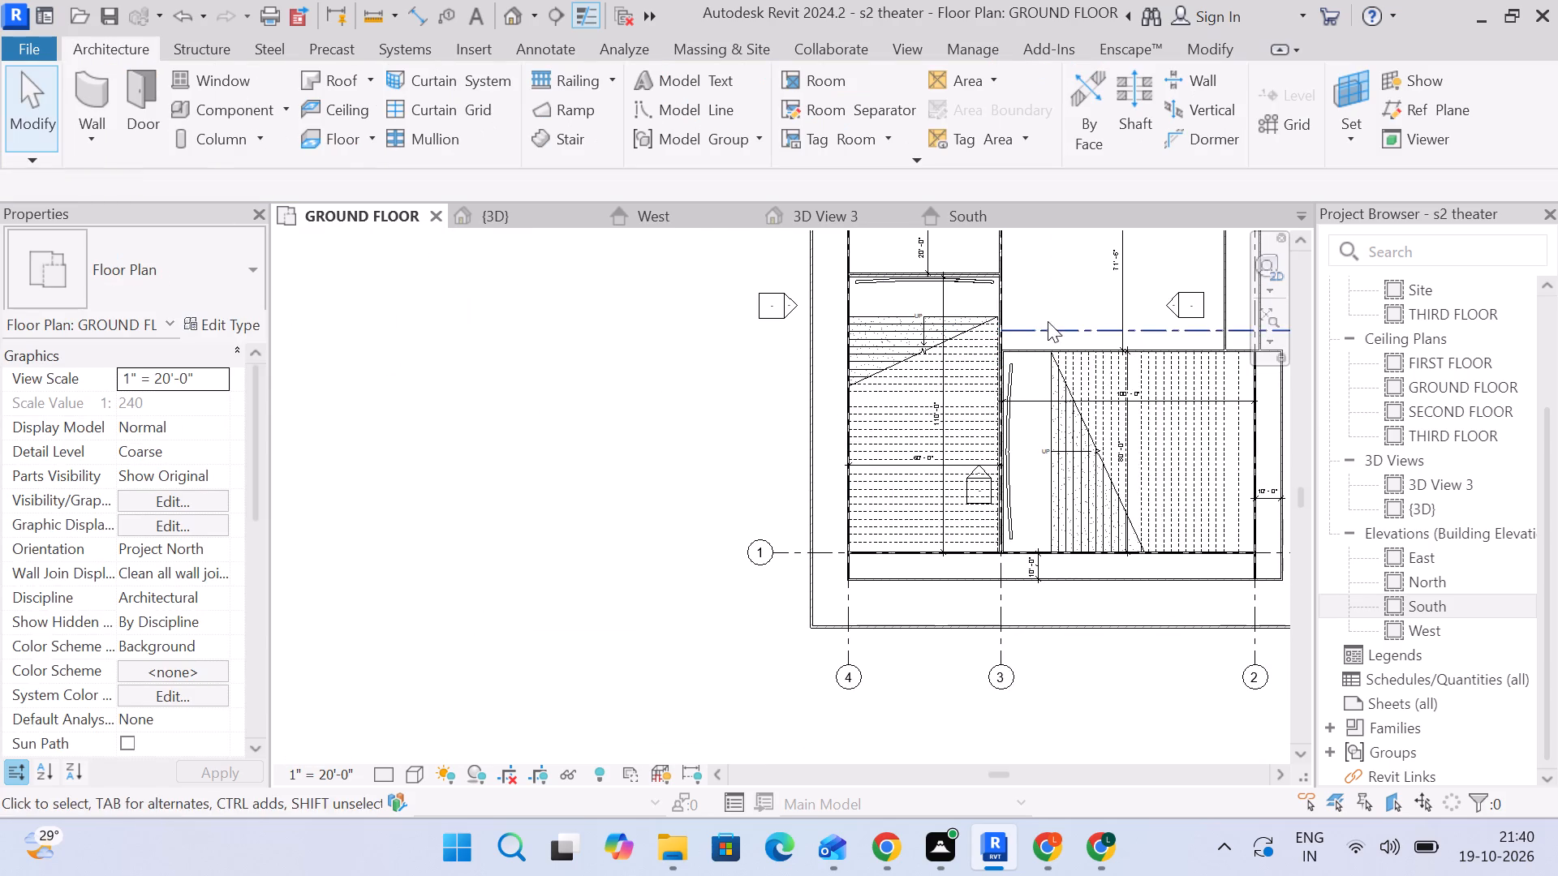
# Extend grid 6's west end past the western boundary wall, aligned with grid 1's west end, and show its bubble there.
pyautogui.click(1048, 328)
pyautogui.scroll(3, 1009, 335)
pyautogui.moveTo(996, 326); pyautogui.dragTo(713, 333)
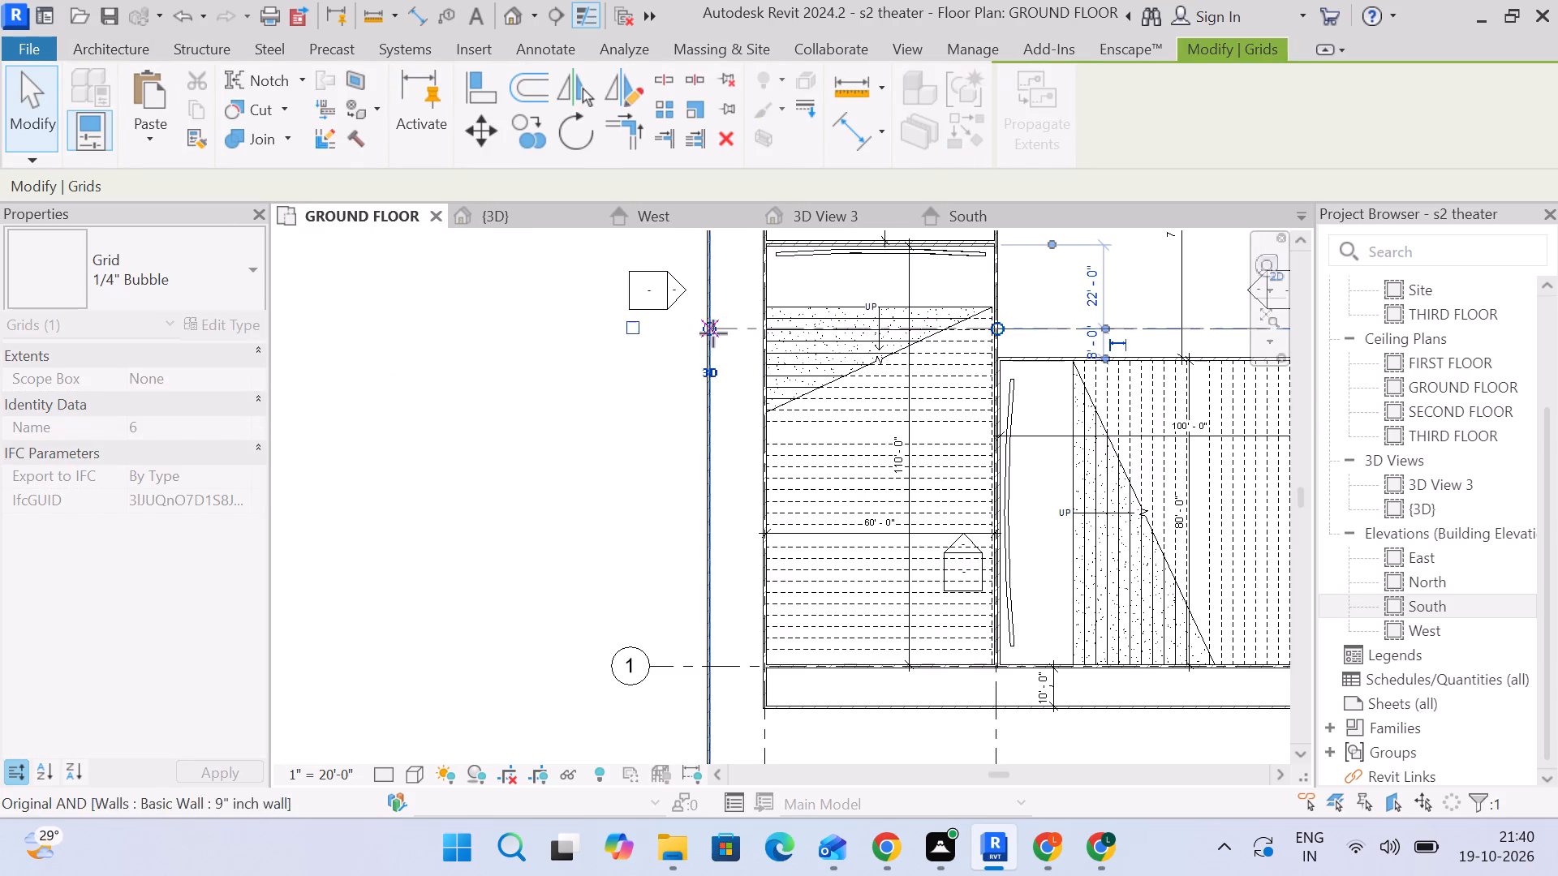
pyautogui.moveTo(713, 333); pyautogui.dragTo(641, 333)
pyautogui.click(565, 320)
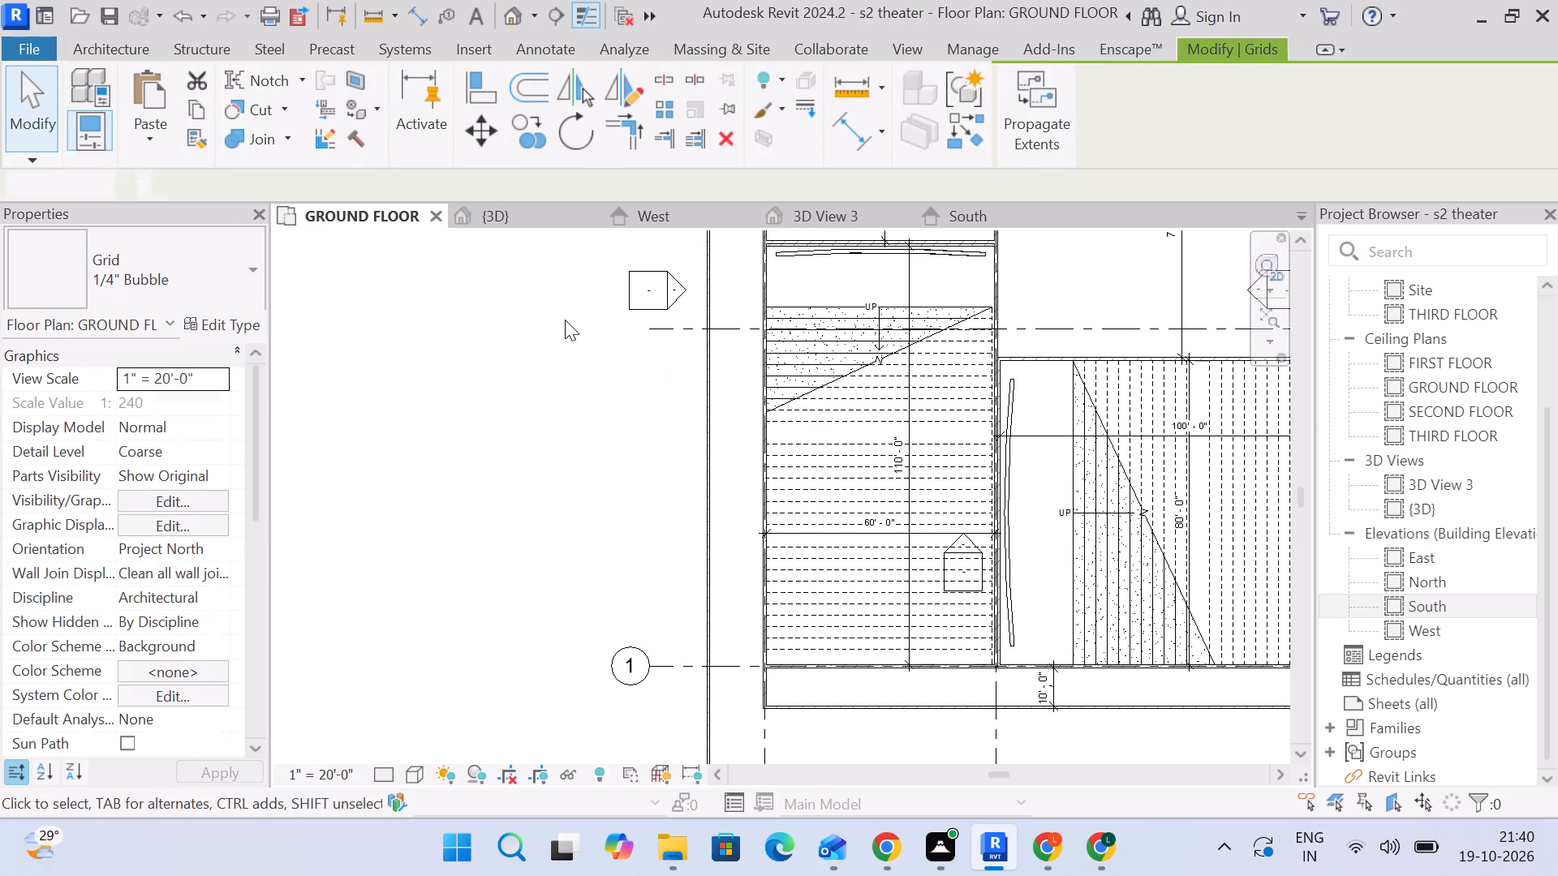
pyautogui.click(673, 337)
pyautogui.click(573, 334)
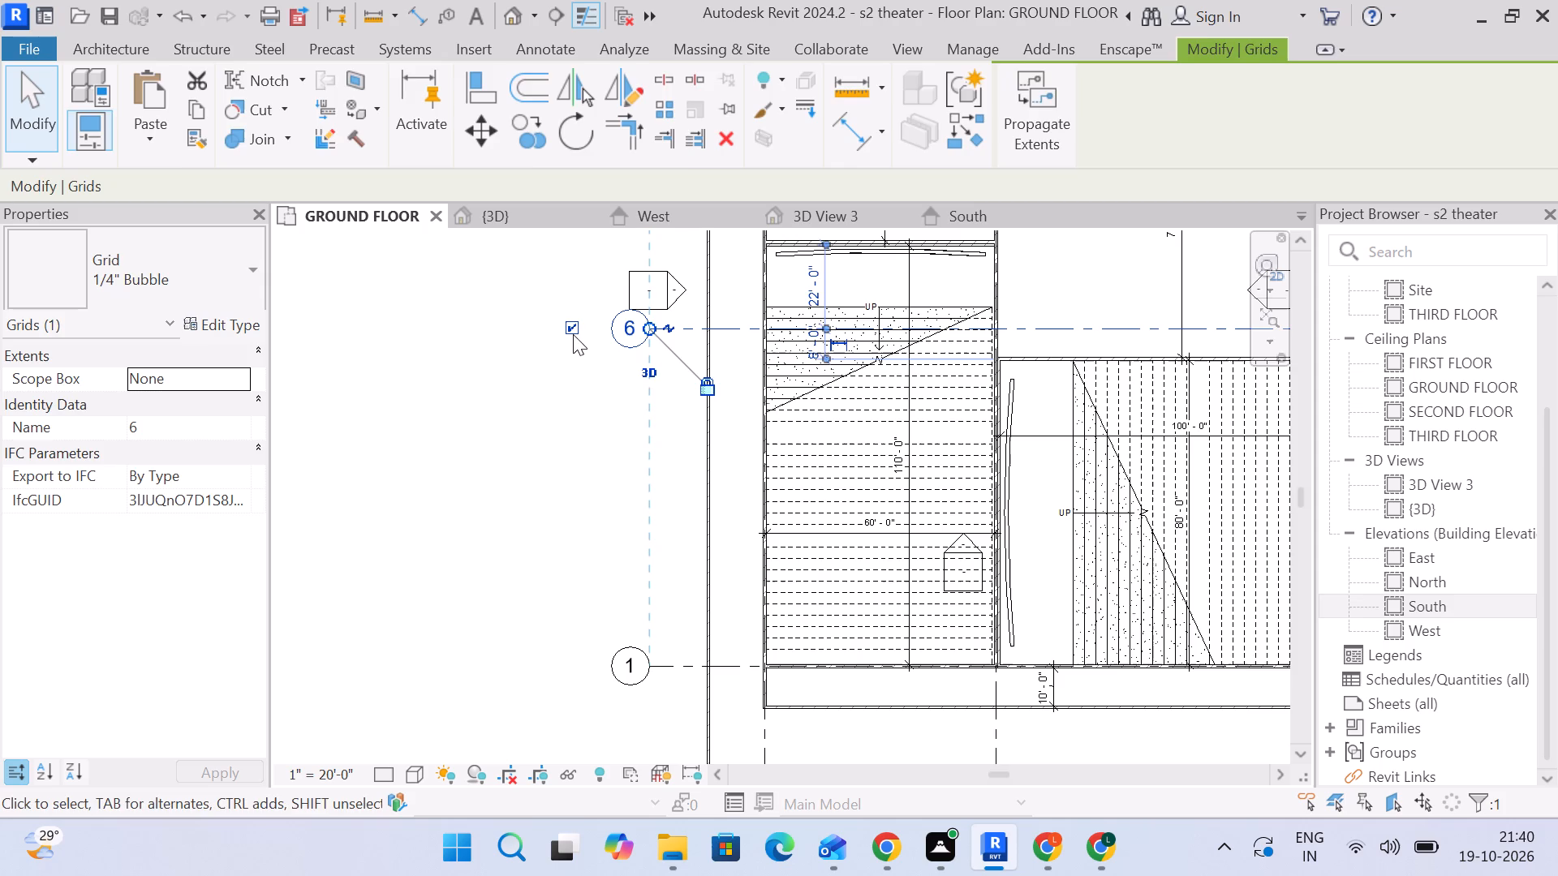
pyautogui.click(570, 346)
pyautogui.scroll(-5, 574, 348)
pyautogui.moveTo(582, 367); pyautogui.dragTo(524, 434, button='middle')
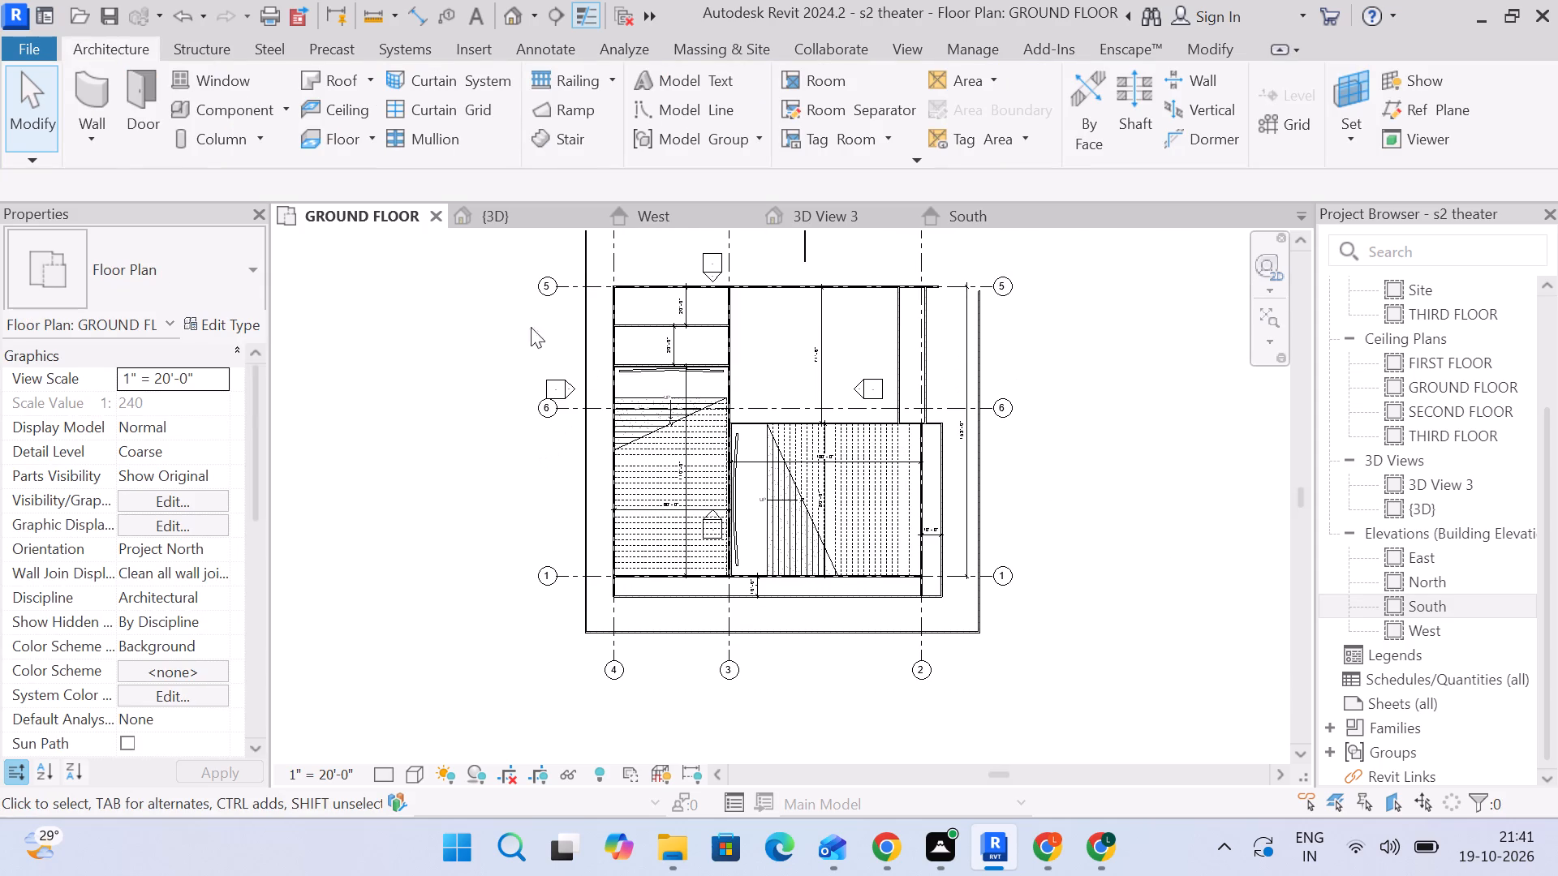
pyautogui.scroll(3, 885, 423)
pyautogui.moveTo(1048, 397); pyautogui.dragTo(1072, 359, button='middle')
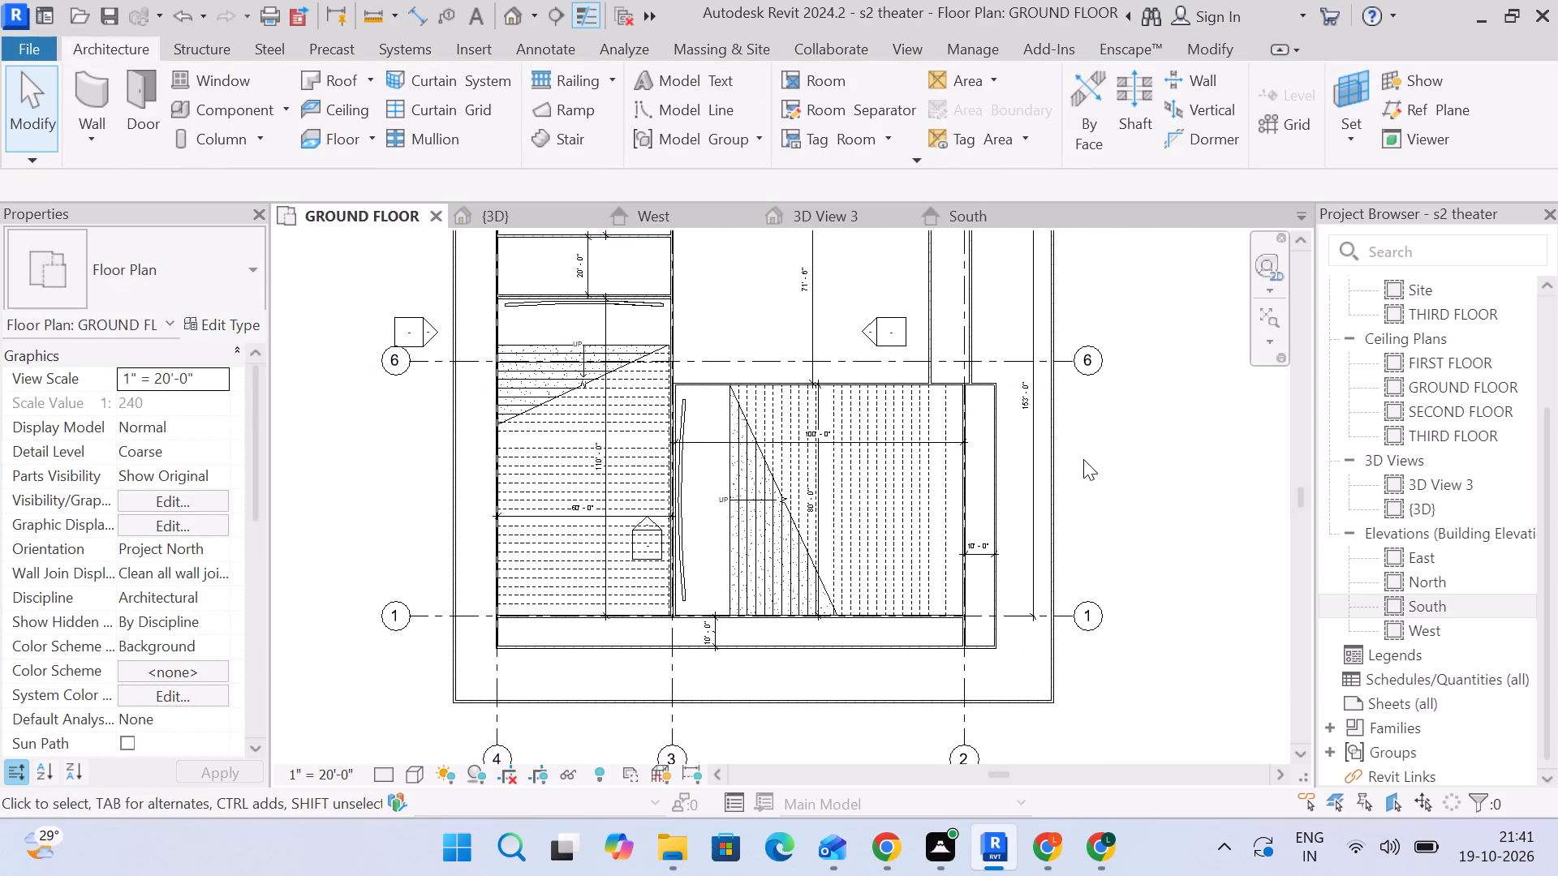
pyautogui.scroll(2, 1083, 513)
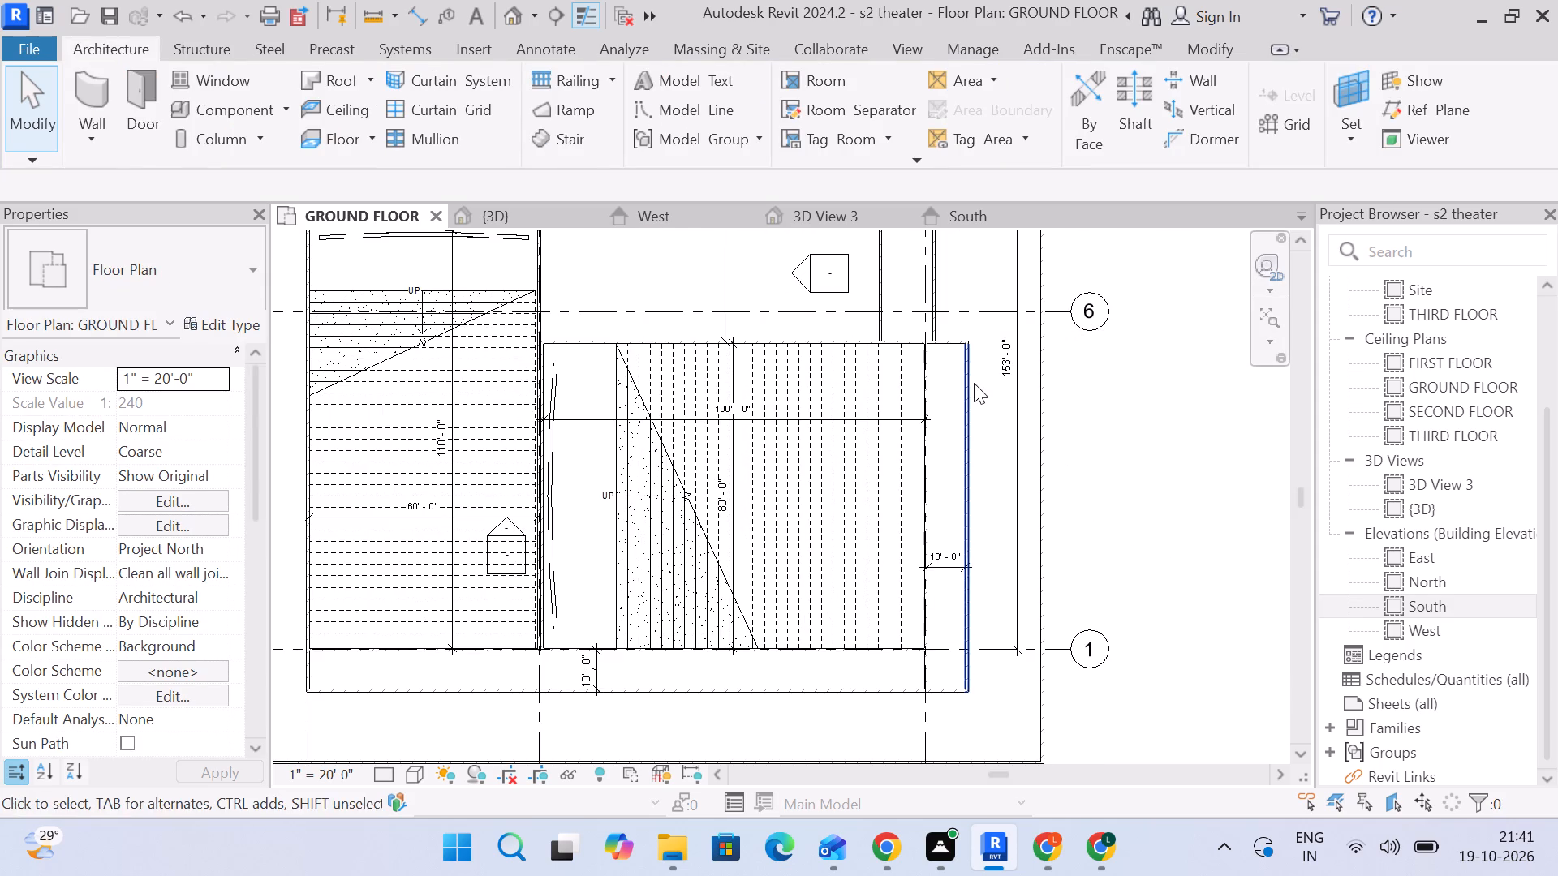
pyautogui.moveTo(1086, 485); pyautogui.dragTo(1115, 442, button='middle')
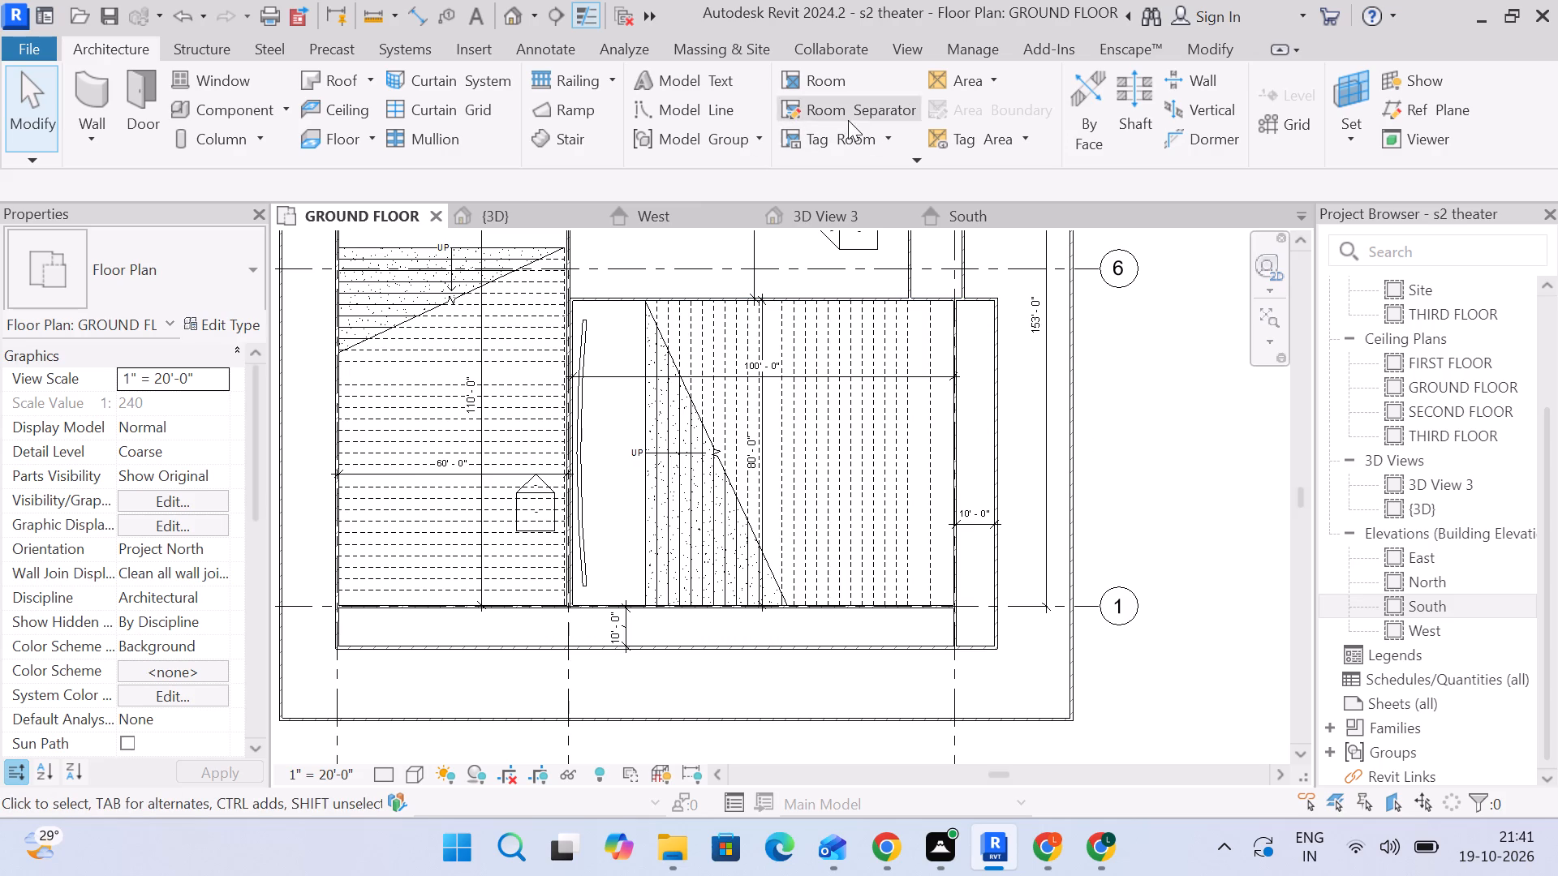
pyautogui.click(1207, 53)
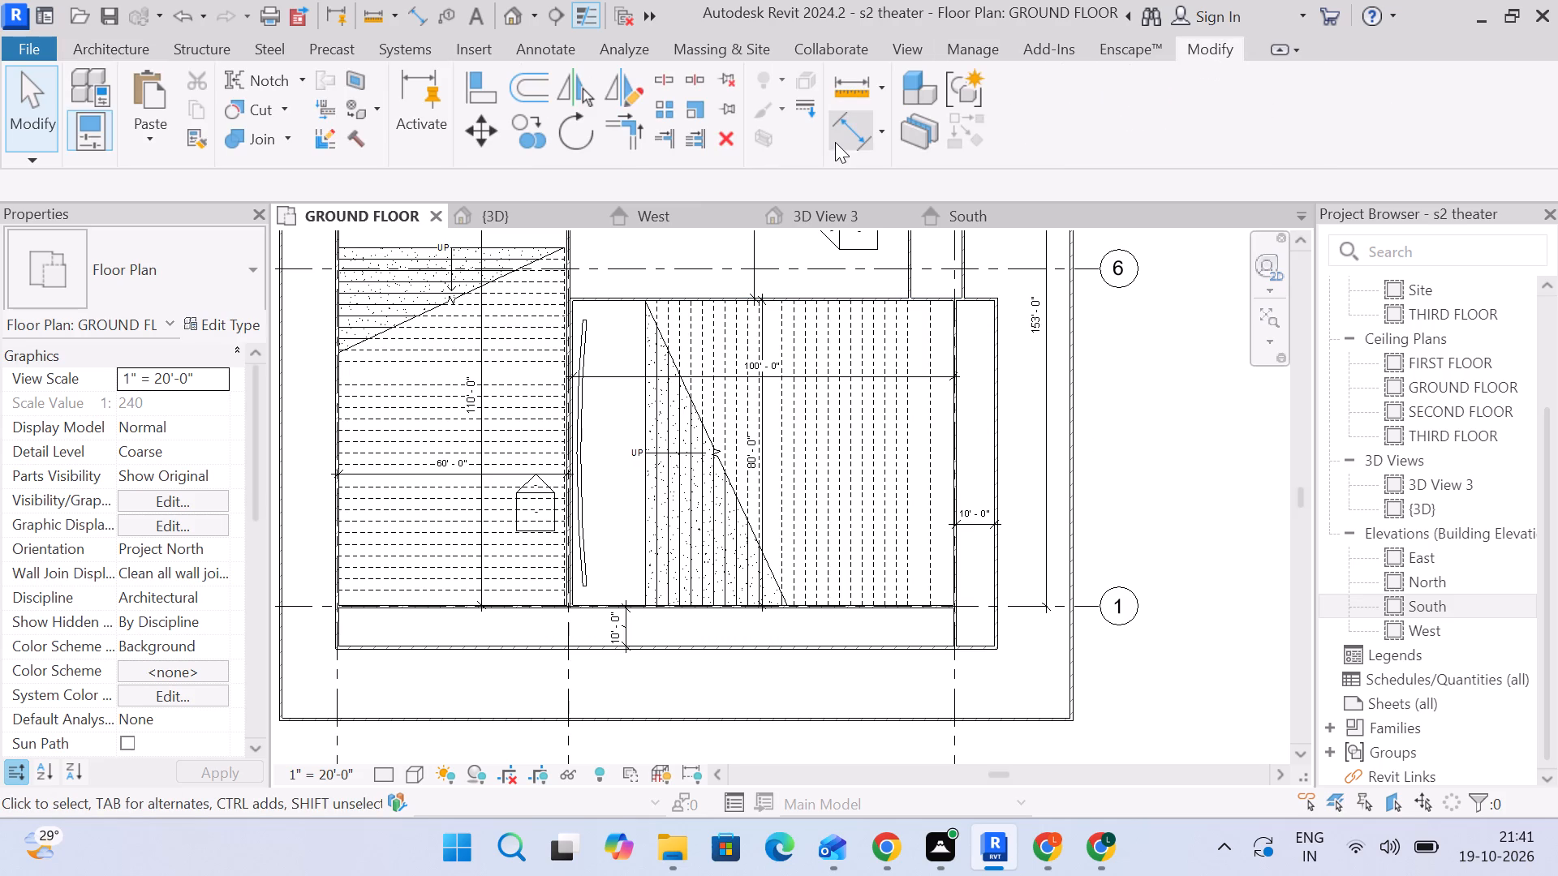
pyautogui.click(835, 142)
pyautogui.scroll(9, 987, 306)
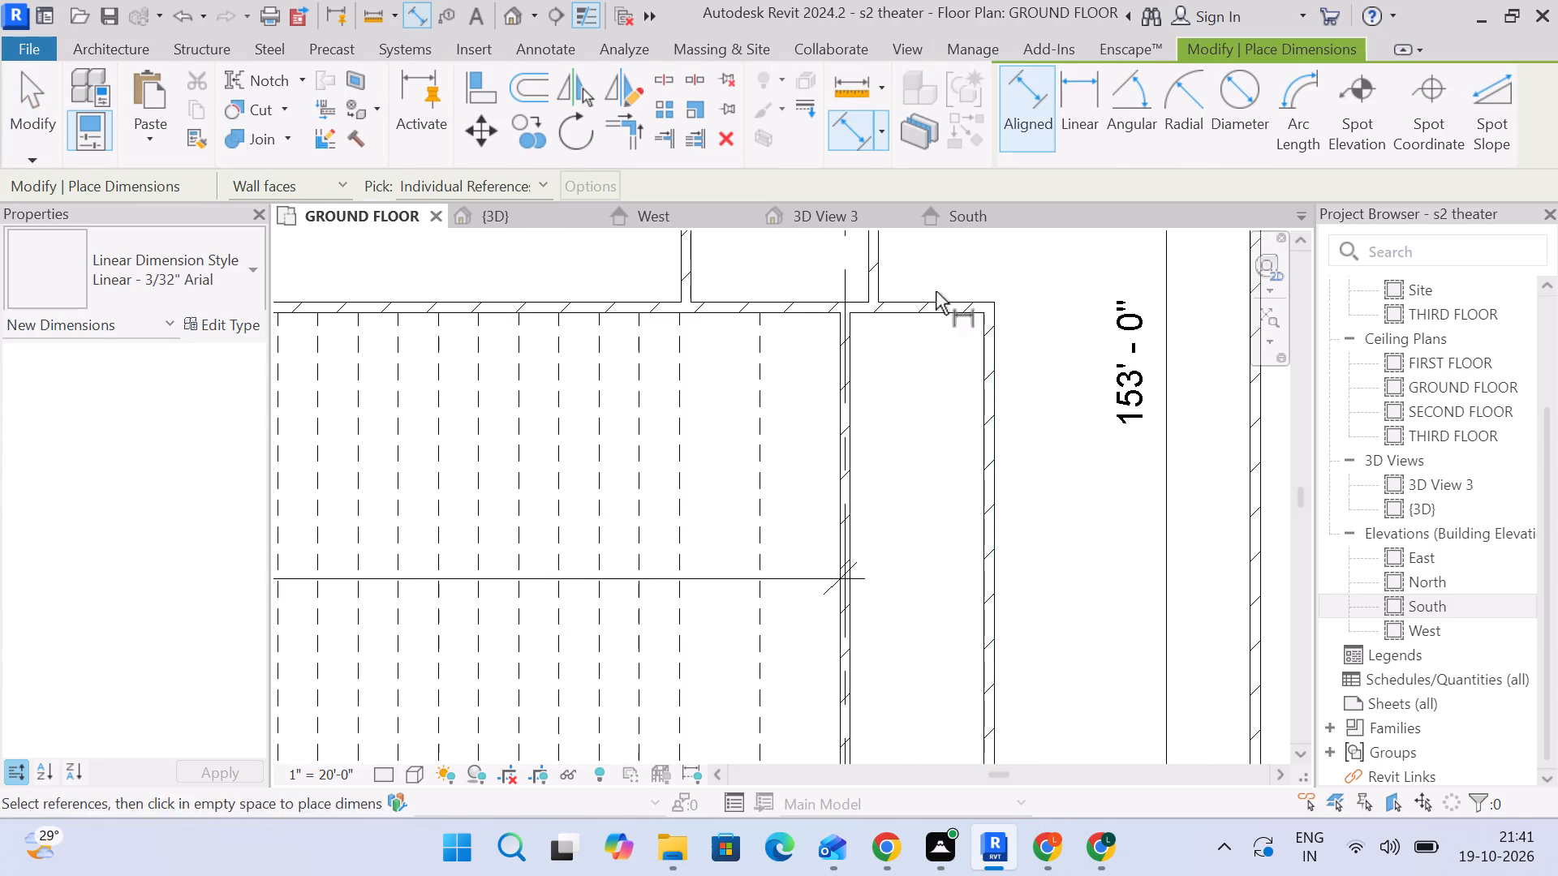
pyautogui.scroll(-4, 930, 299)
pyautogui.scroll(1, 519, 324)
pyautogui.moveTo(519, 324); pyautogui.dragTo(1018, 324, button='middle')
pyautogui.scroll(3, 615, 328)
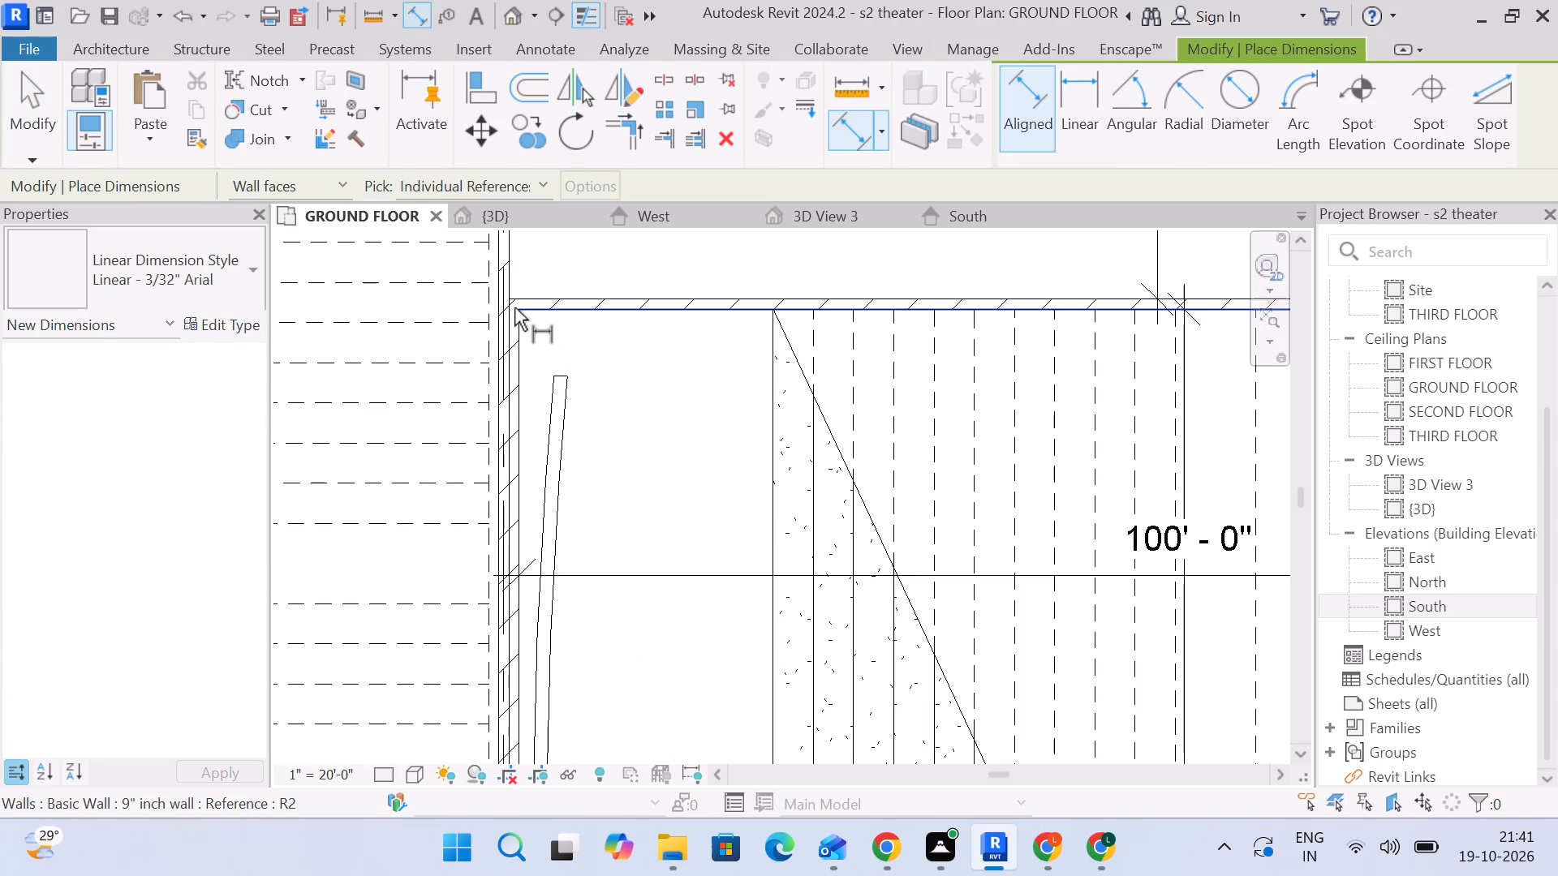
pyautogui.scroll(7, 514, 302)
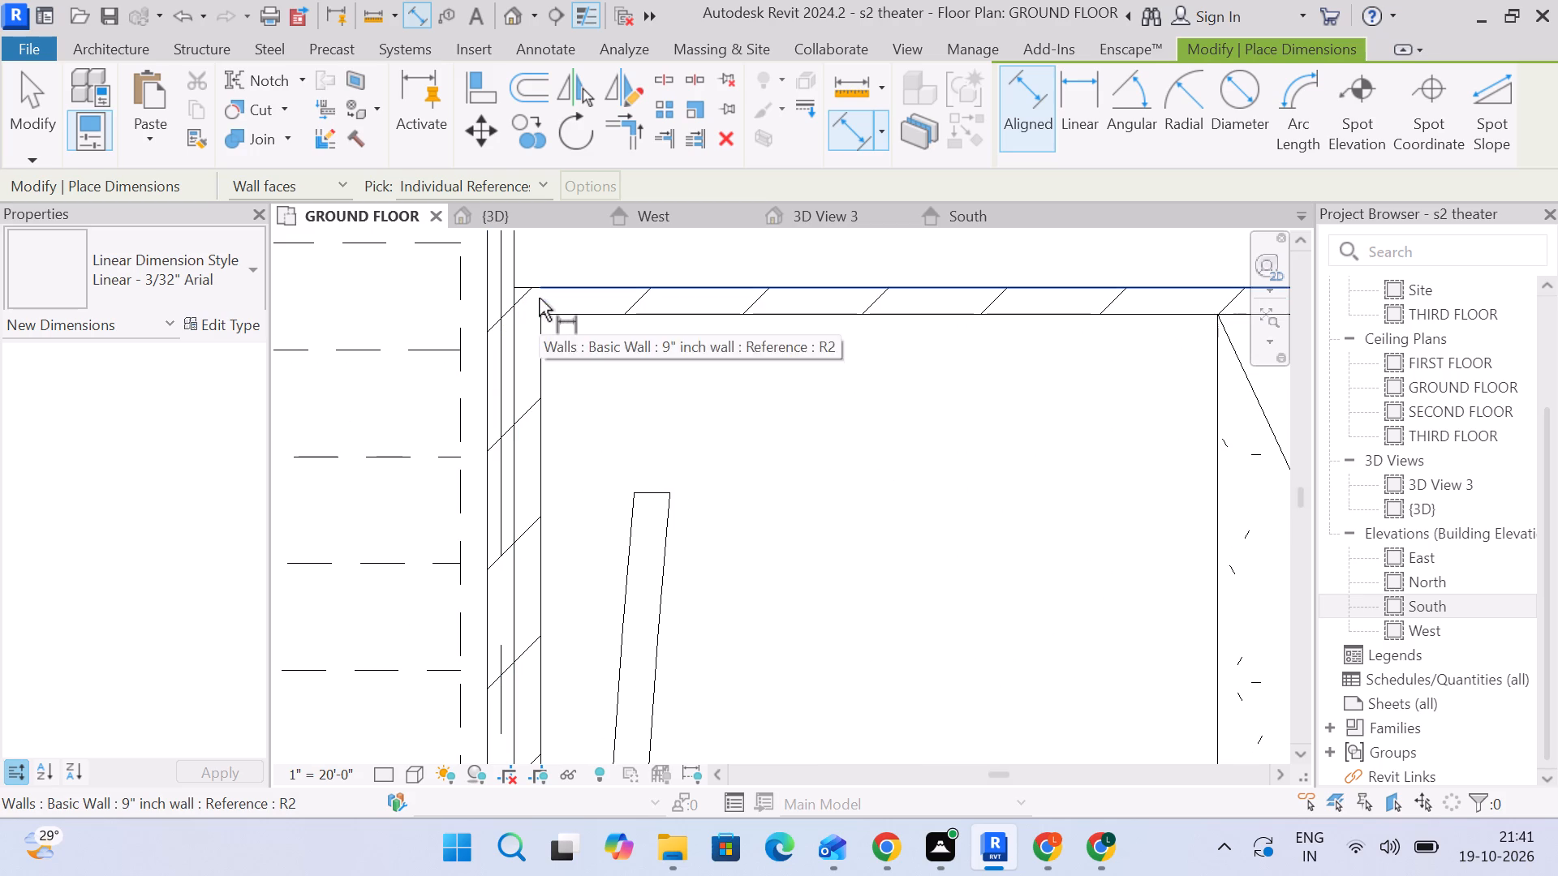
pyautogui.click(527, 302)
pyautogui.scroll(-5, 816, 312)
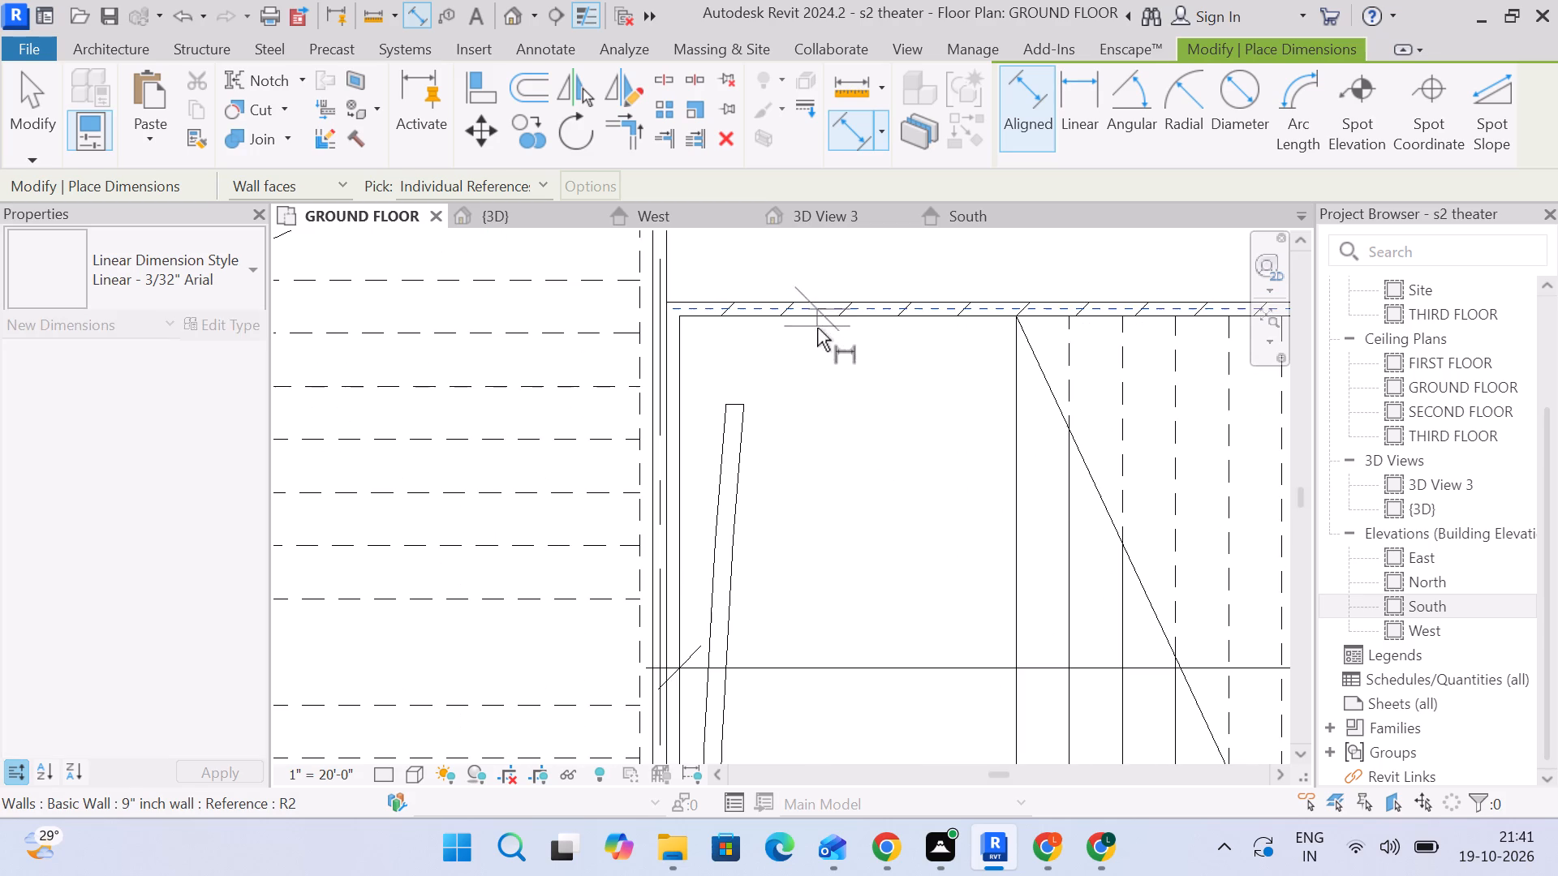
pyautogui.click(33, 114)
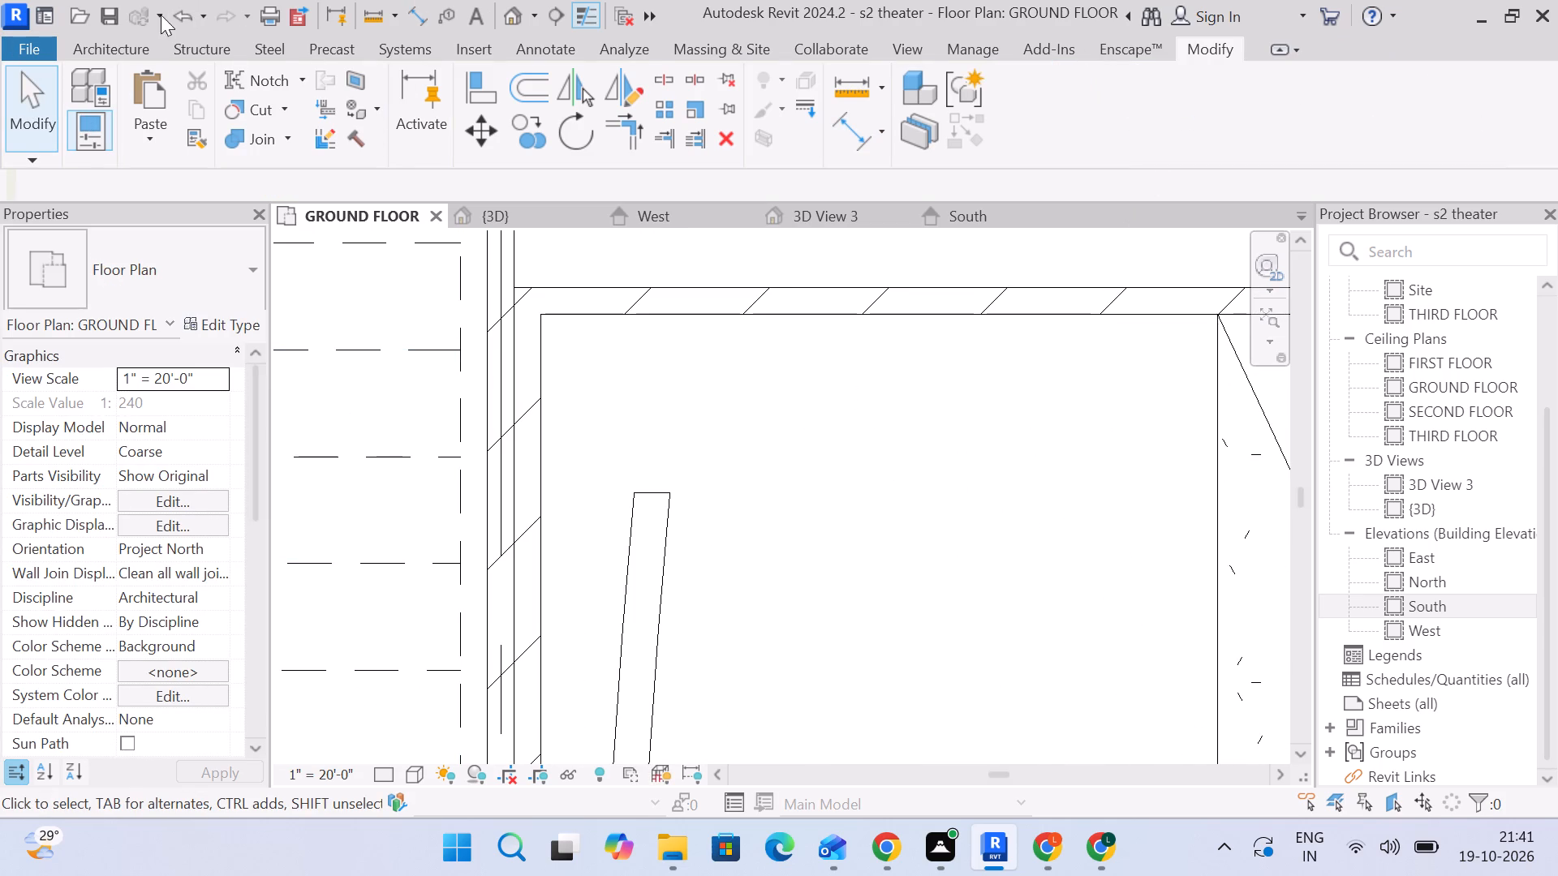
# Draw a horizontal grid line along the eastern hall's north wall, from grid 3's wall to level with grid 1's east end.
pyautogui.click(137, 32)
pyautogui.click(135, 50)
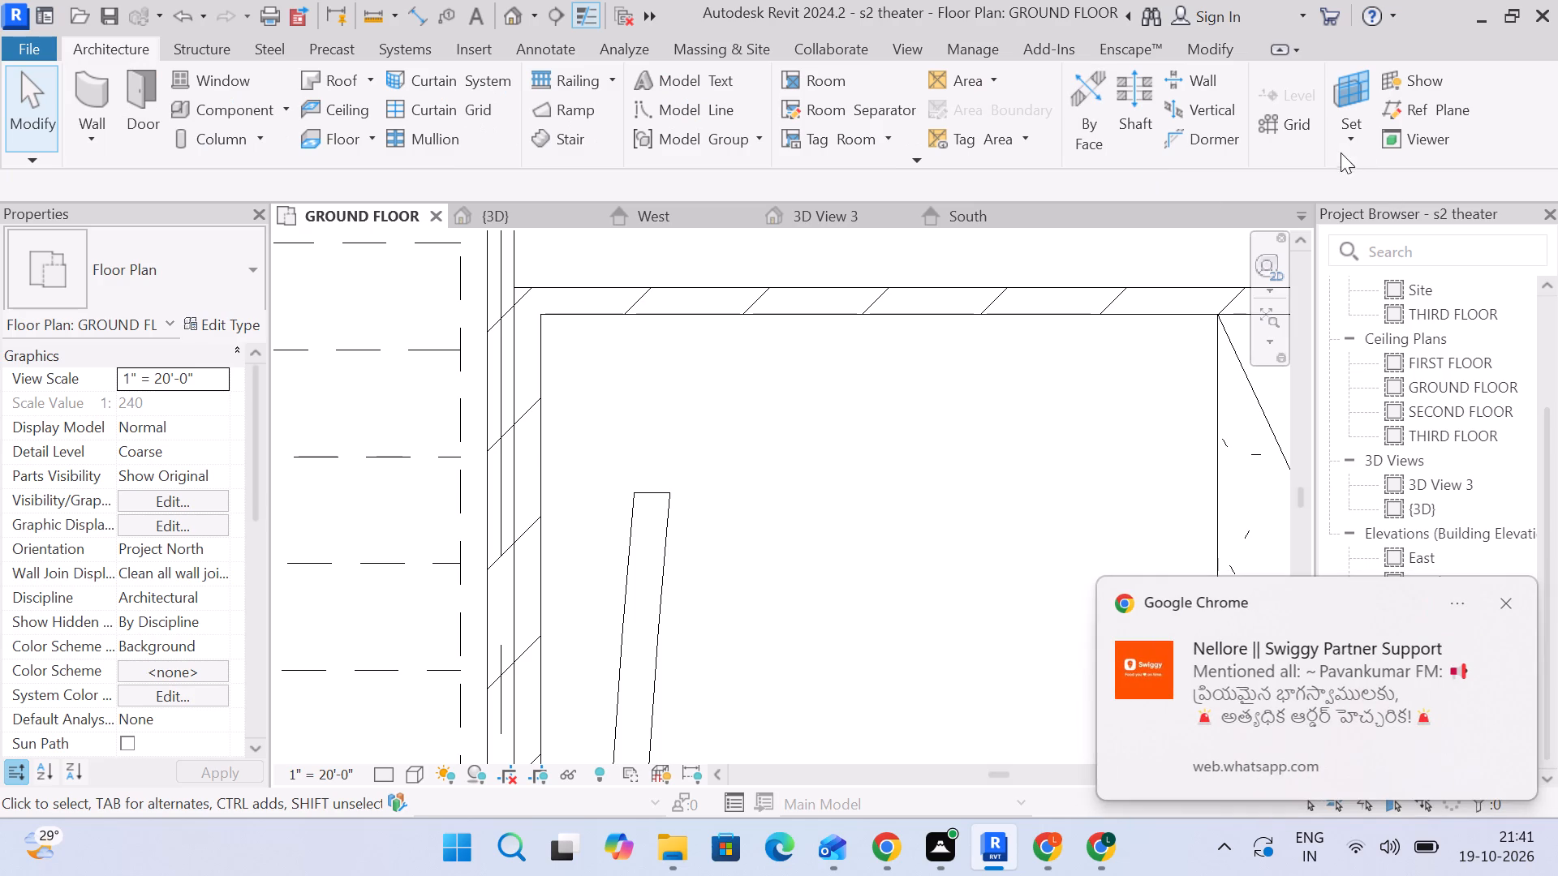
pyautogui.click(1310, 135)
pyautogui.scroll(1, 545, 307)
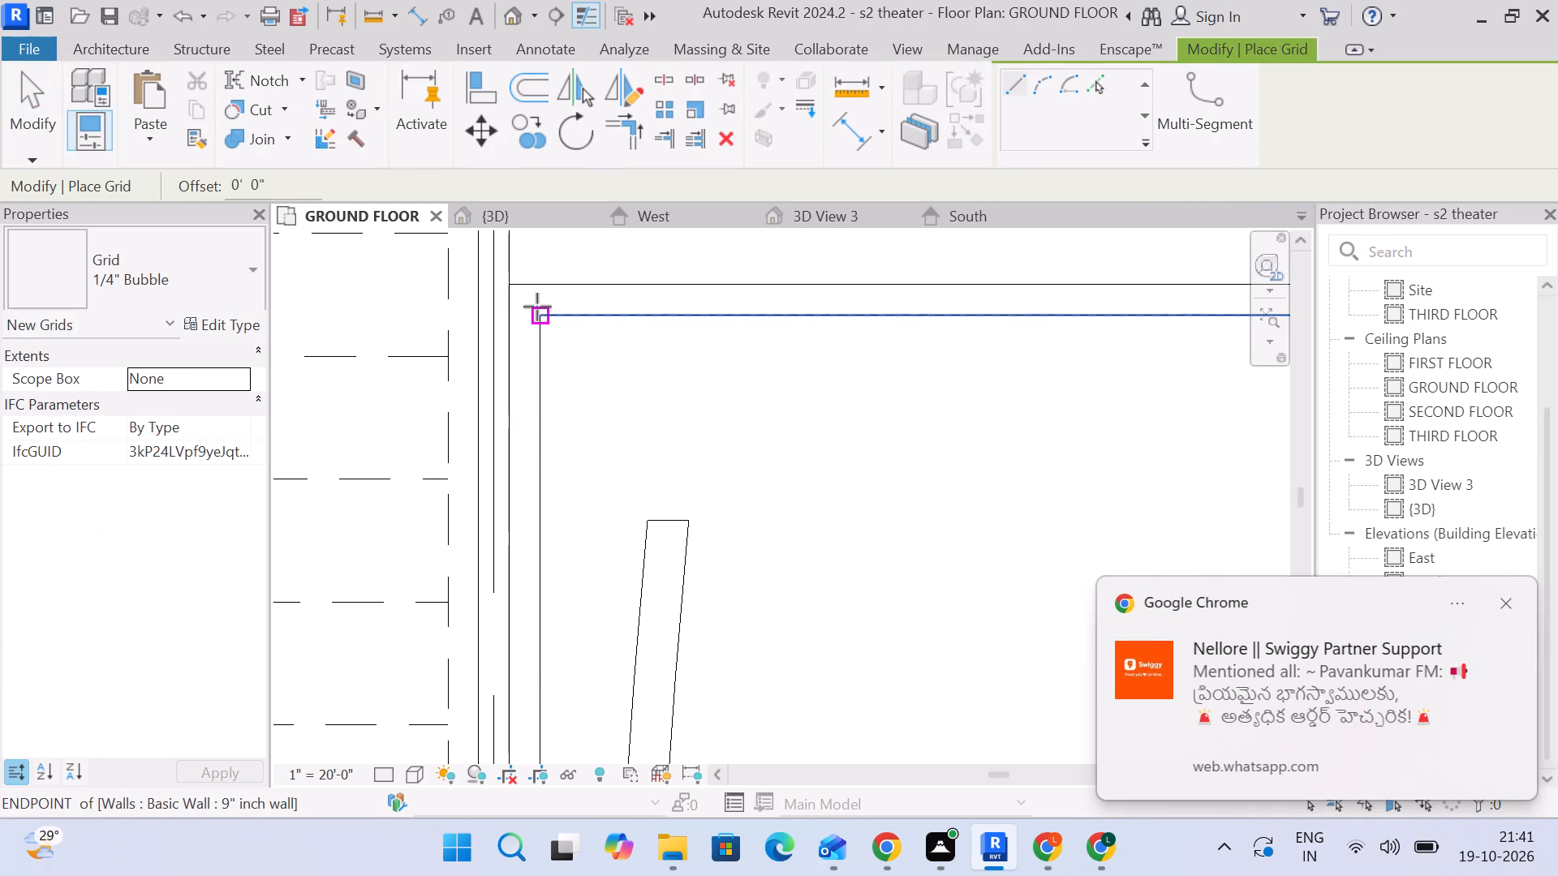
pyautogui.click(526, 302)
pyautogui.scroll(-5, 811, 313)
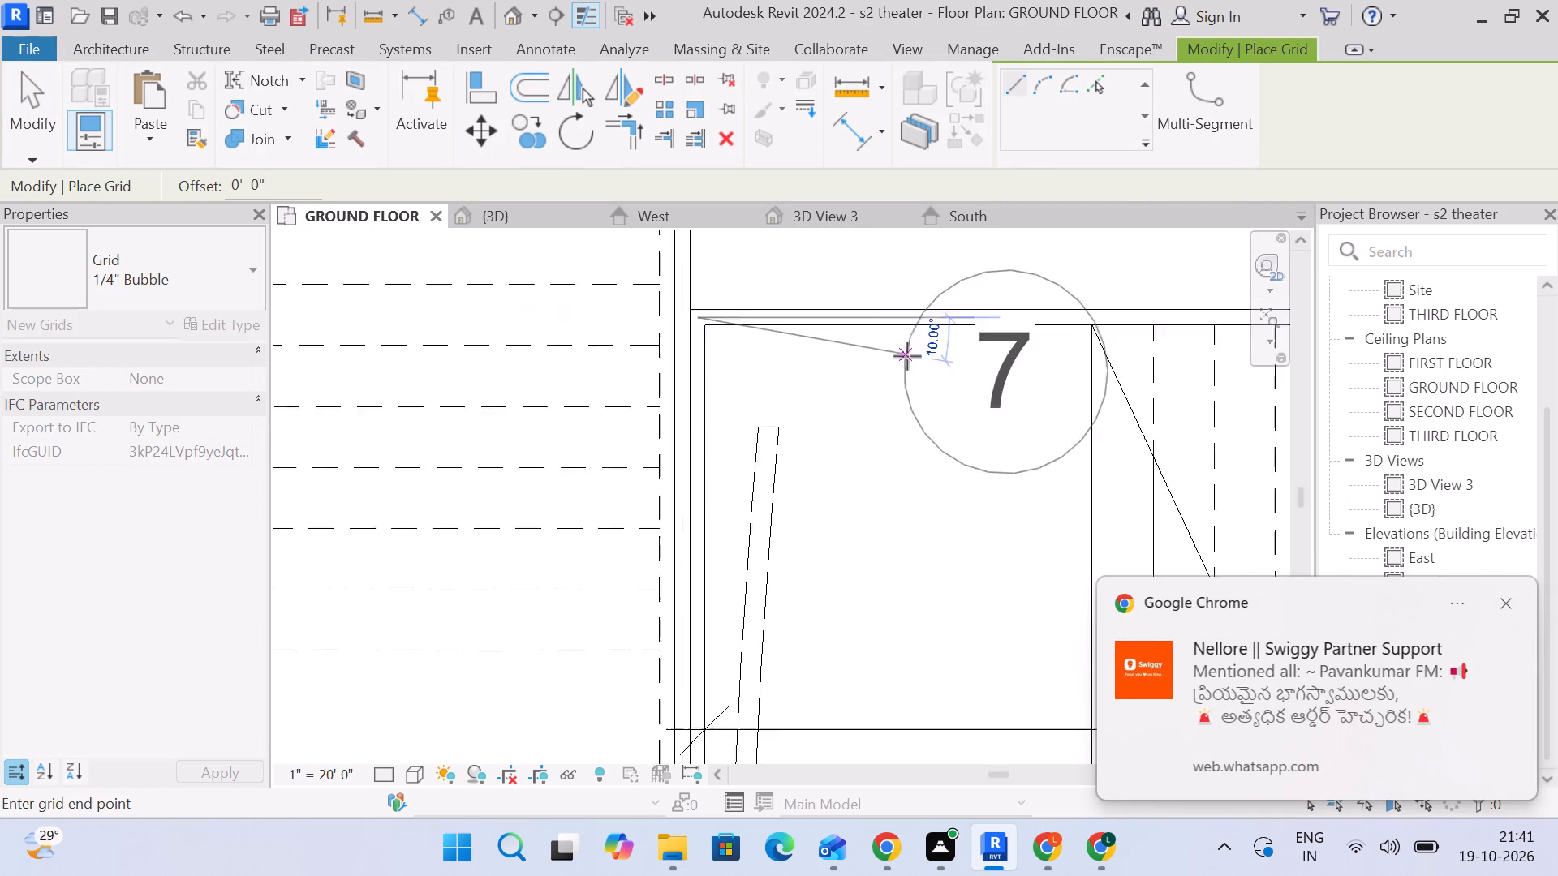
pyautogui.scroll(-6, 907, 356)
pyautogui.moveTo(911, 359); pyautogui.dragTo(498, 322, button='middle')
pyautogui.scroll(1, 495, 324)
pyautogui.scroll(-6, 568, 328)
pyautogui.scroll(-2, 901, 338)
pyautogui.moveTo(868, 334); pyautogui.dragTo(713, 314, button='middle')
pyautogui.scroll(2, 927, 325)
pyautogui.click(975, 307)
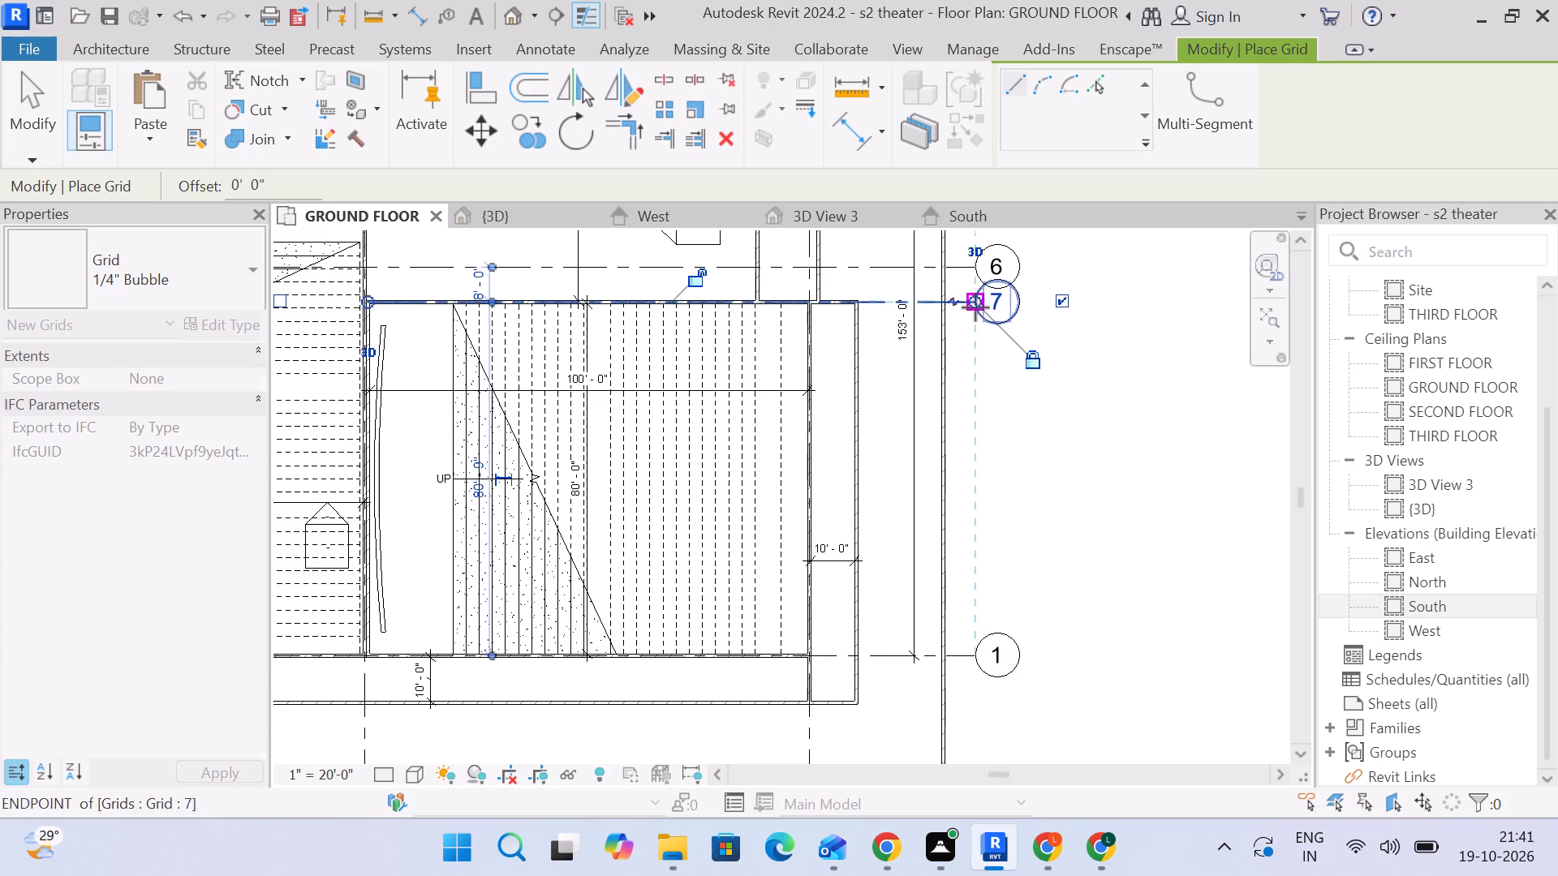
pyautogui.click(33, 94)
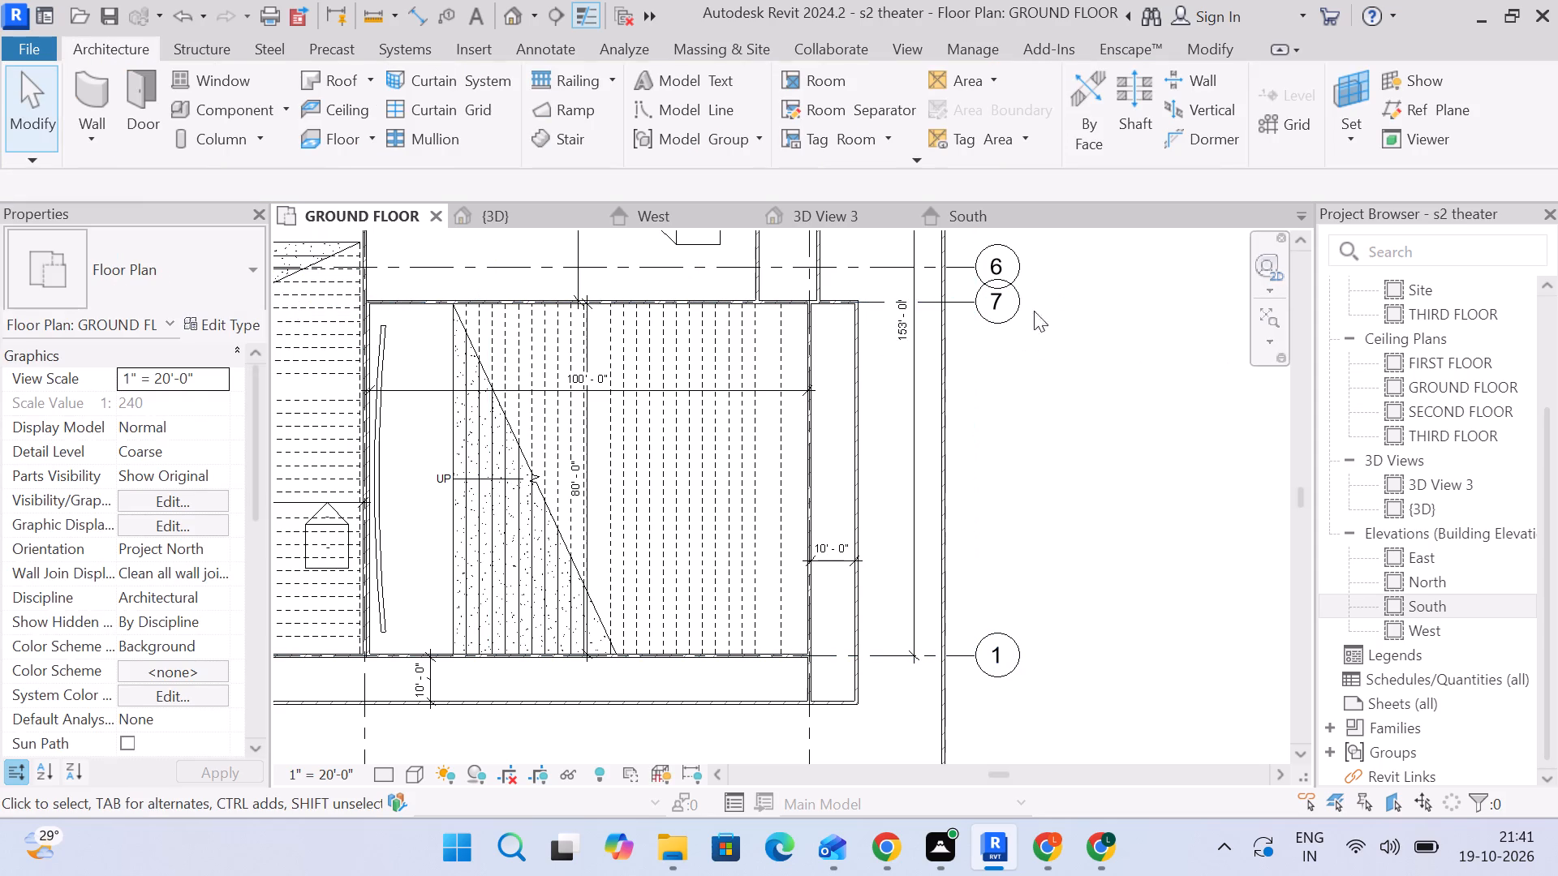
# Extend grid 7's west end past the western boundary wall, aligned with grid 6's west end, and show its bubble there.
pyautogui.click(966, 304)
pyautogui.moveTo(377, 313); pyautogui.dragTo(1052, 343, button='middle')
pyautogui.moveTo(1044, 332); pyautogui.dragTo(664, 328)
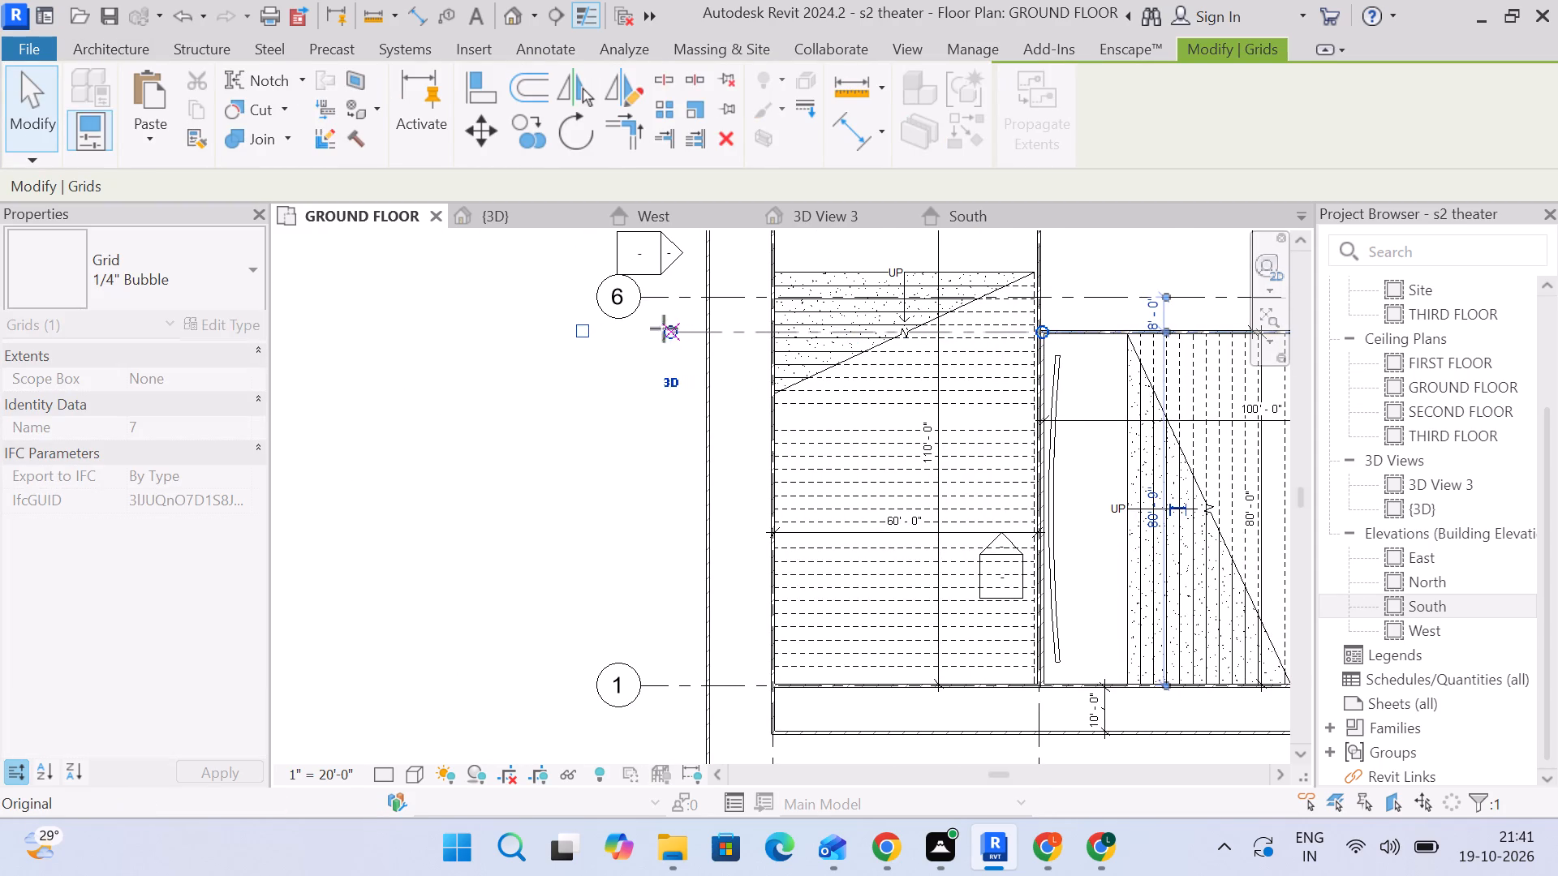
pyautogui.moveTo(664, 328); pyautogui.dragTo(641, 327)
pyautogui.click(526, 419)
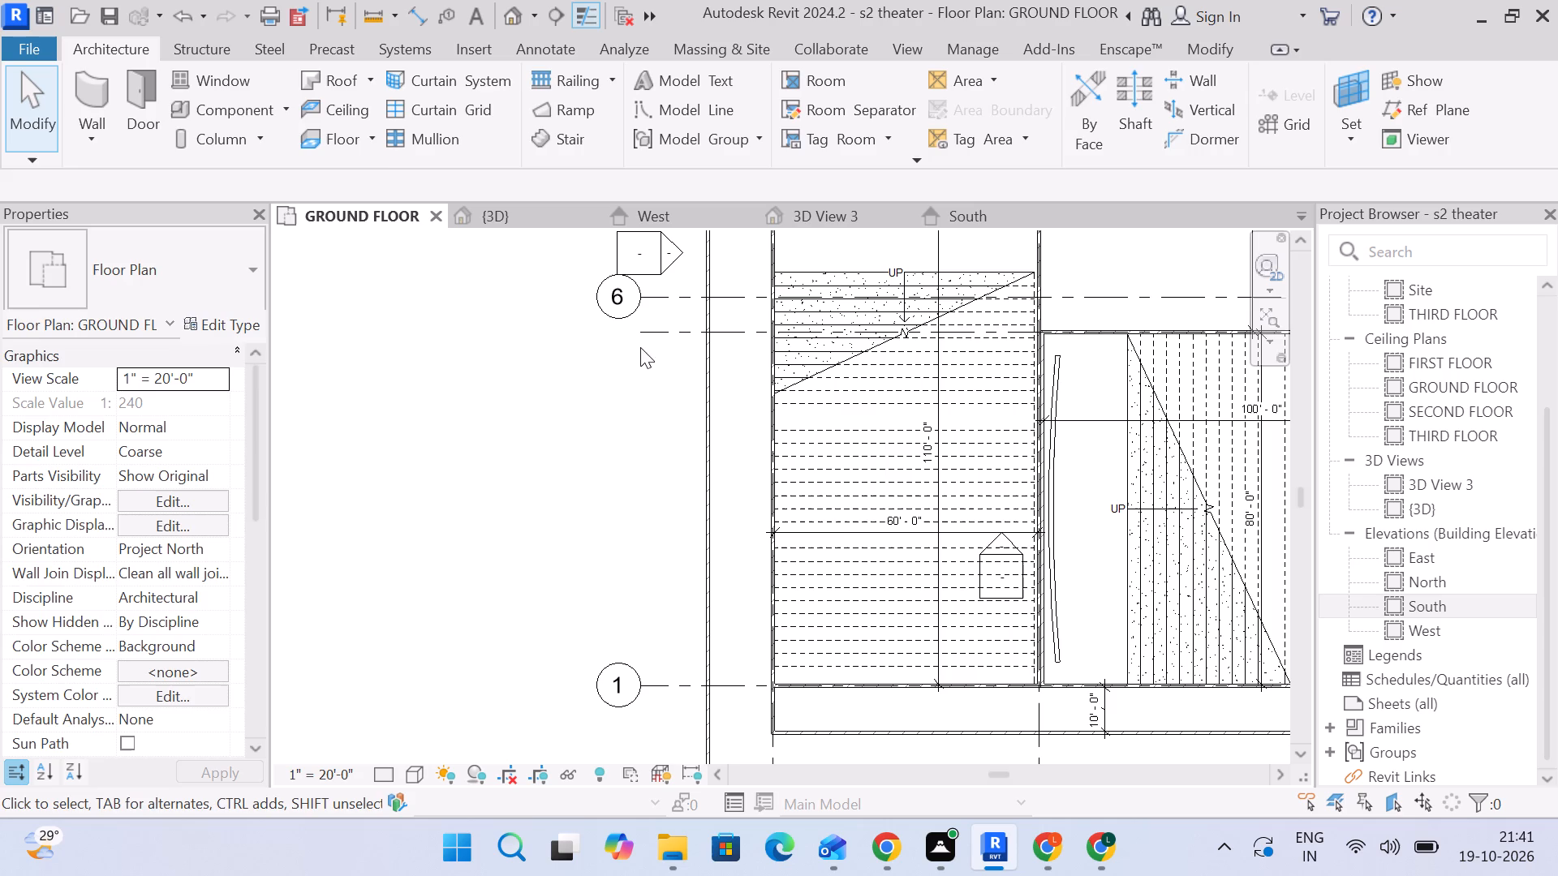
pyautogui.click(653, 341)
pyautogui.click(539, 334)
pyautogui.click(653, 338)
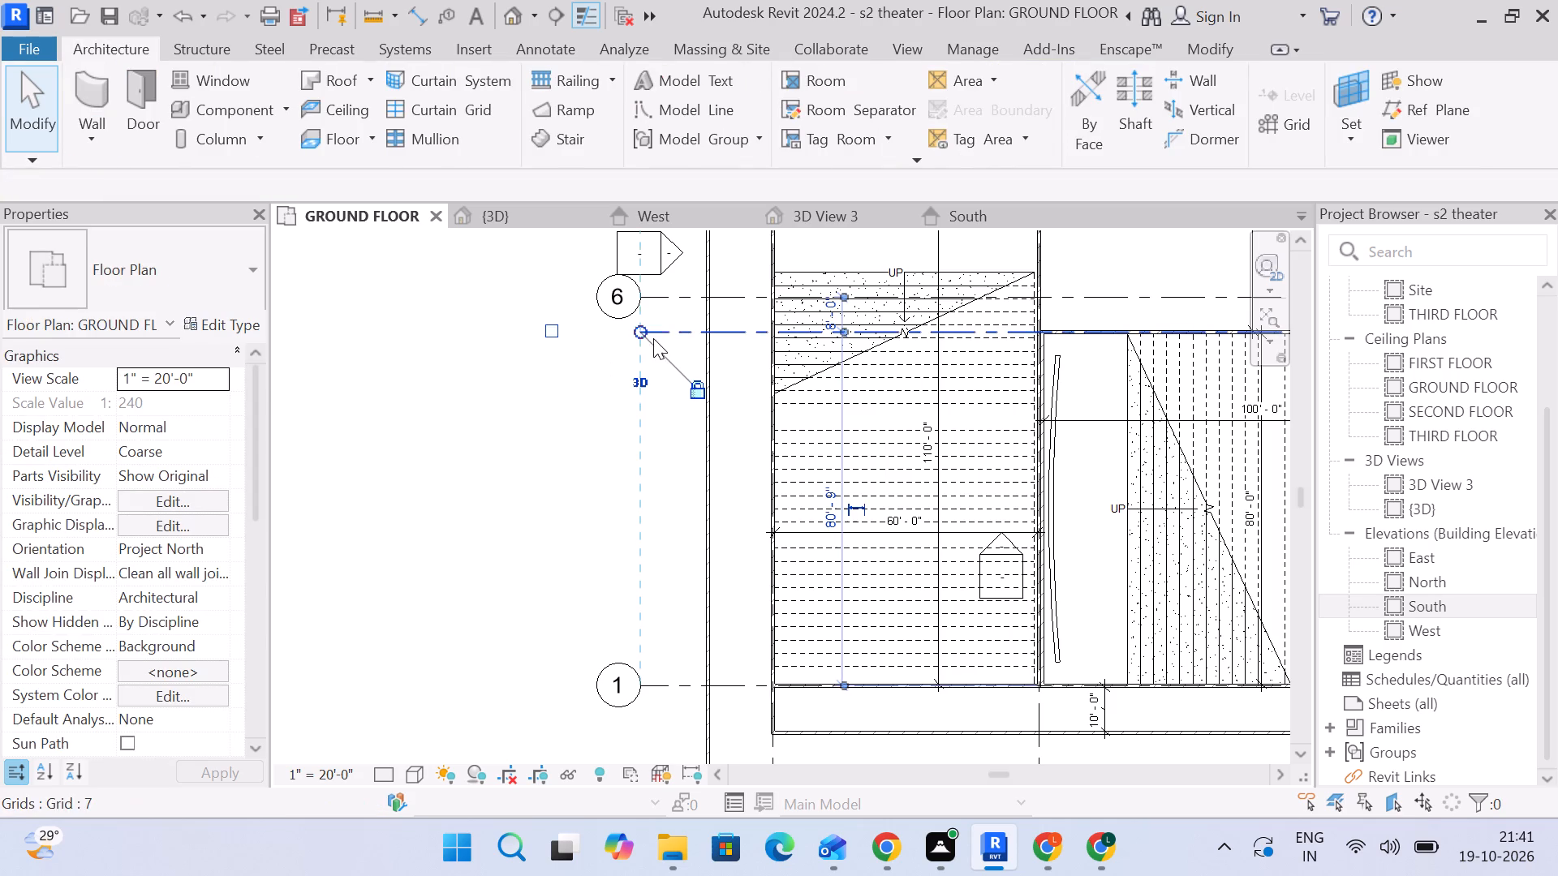
pyautogui.click(550, 331)
pyautogui.click(523, 363)
# Place an aligned dimension between grids 6 and 5, just west of the overall dimension between grids 5 and 1.
pyautogui.scroll(-5, 527, 363)
pyautogui.moveTo(528, 362); pyautogui.dragTo(493, 367, button='middle')
pyautogui.scroll(-2, 490, 371)
pyautogui.moveTo(490, 375); pyautogui.dragTo(434, 461, button='middle')
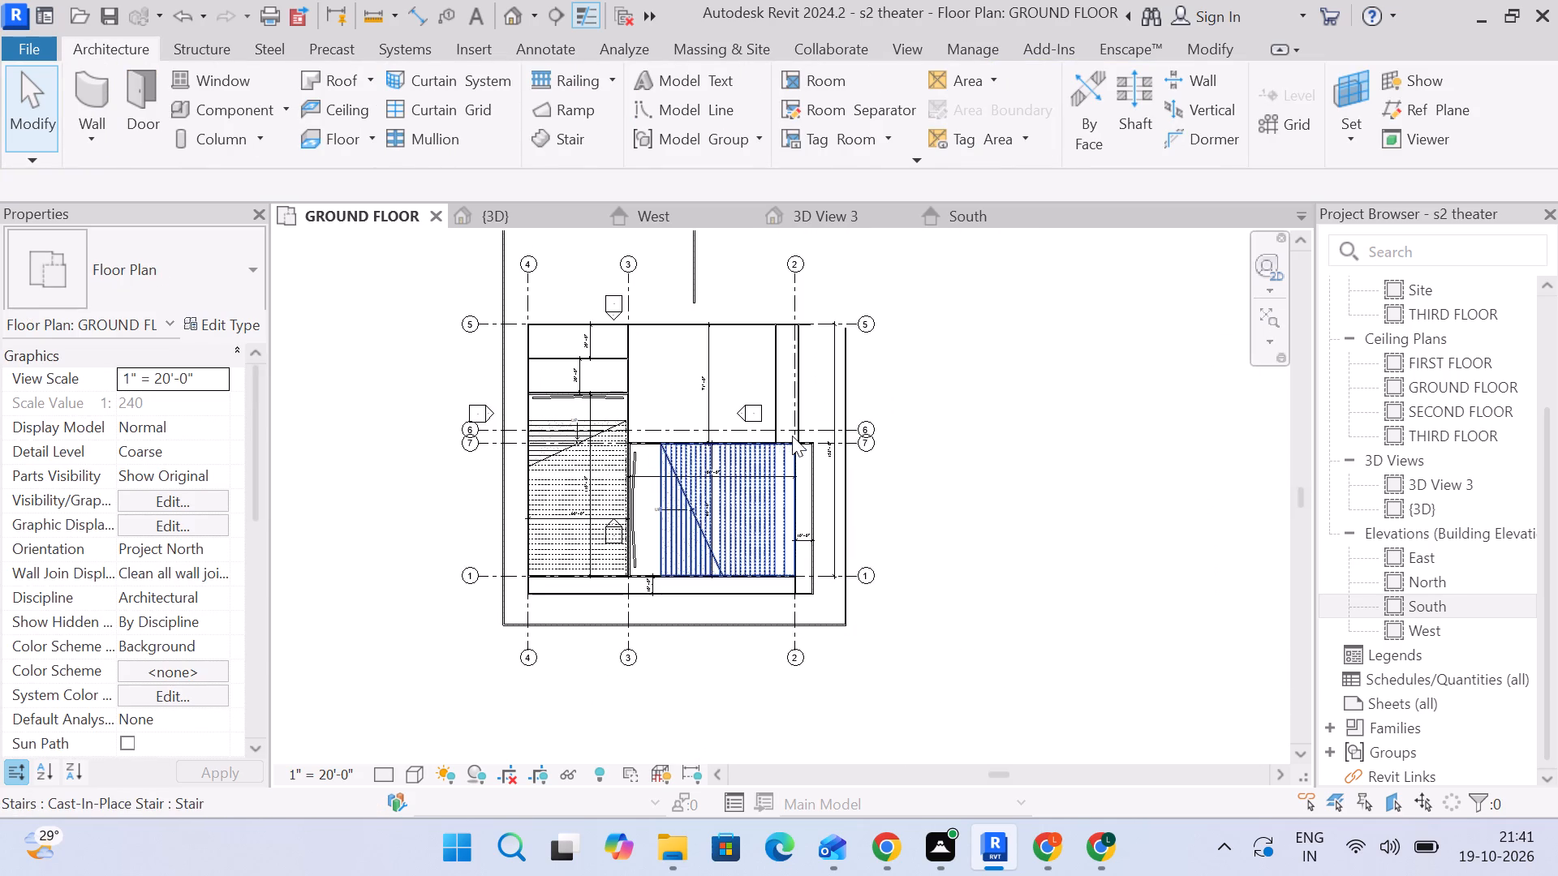
pyautogui.scroll(2, 793, 436)
pyautogui.scroll(4, 558, 367)
pyautogui.moveTo(614, 420); pyautogui.dragTo(788, 410, button='middle')
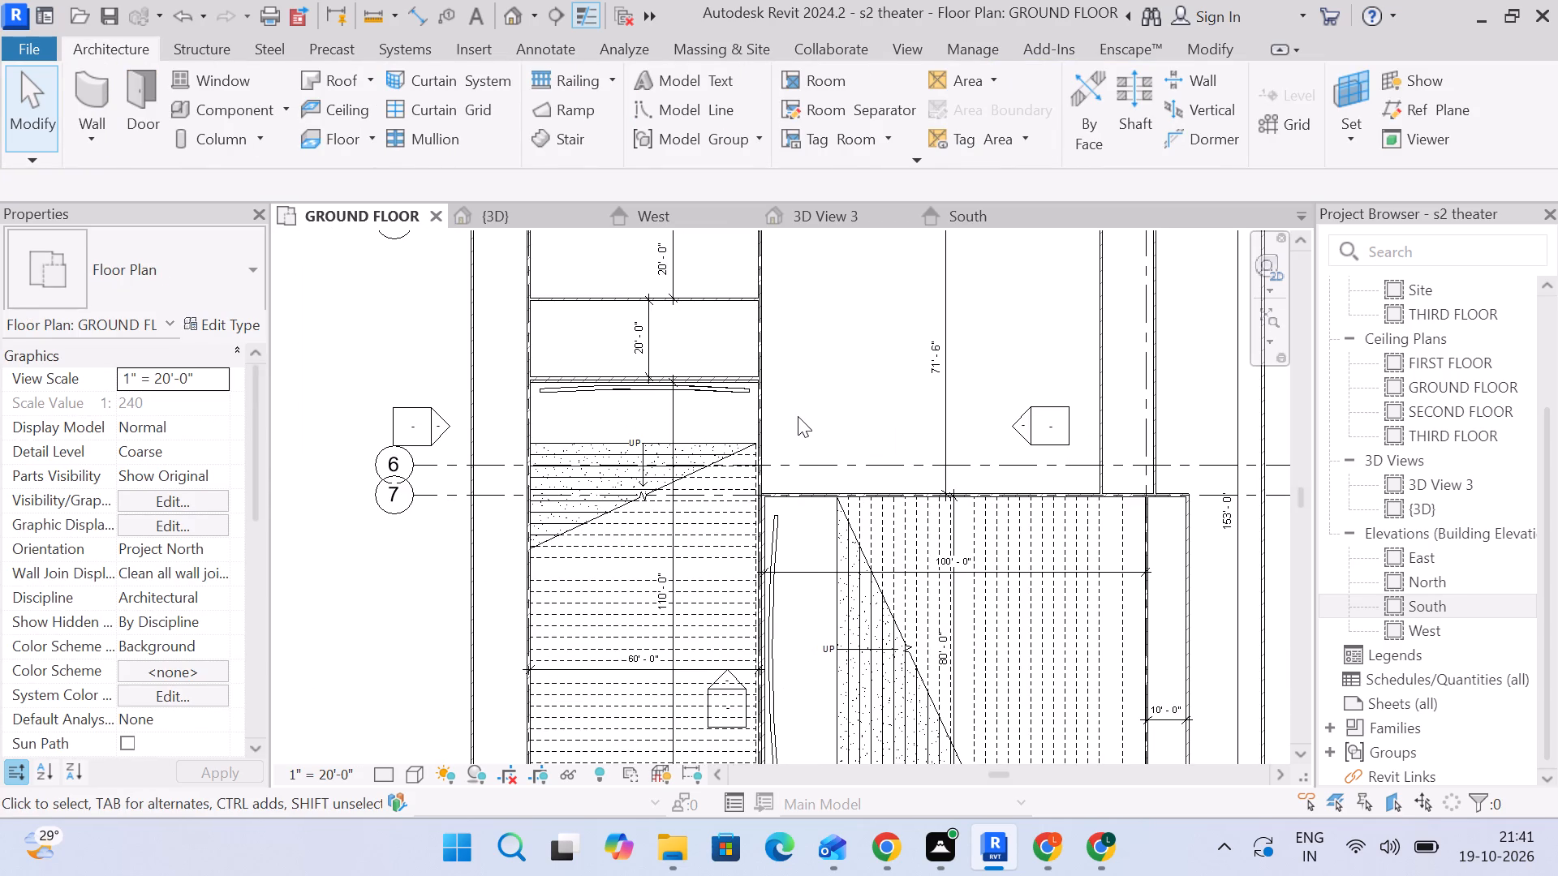
pyautogui.moveTo(799, 417); pyautogui.dragTo(807, 496, button='middle')
pyautogui.moveTo(930, 506); pyautogui.dragTo(914, 497, button='middle')
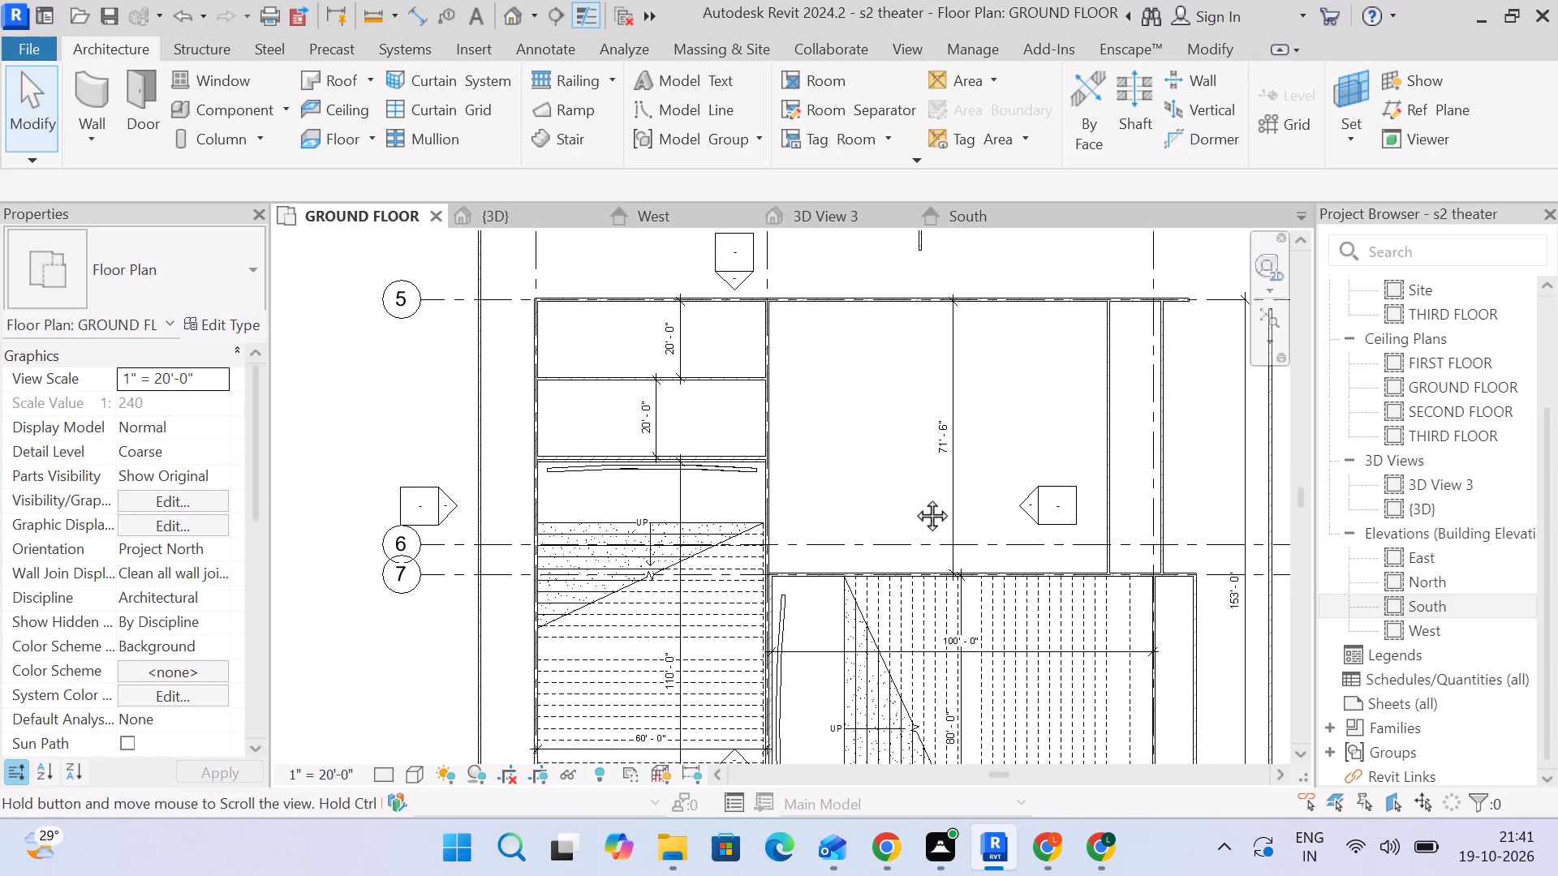
pyautogui.moveTo(914, 497); pyautogui.dragTo(457, 425, button='middle')
pyautogui.scroll(-3, 748, 425)
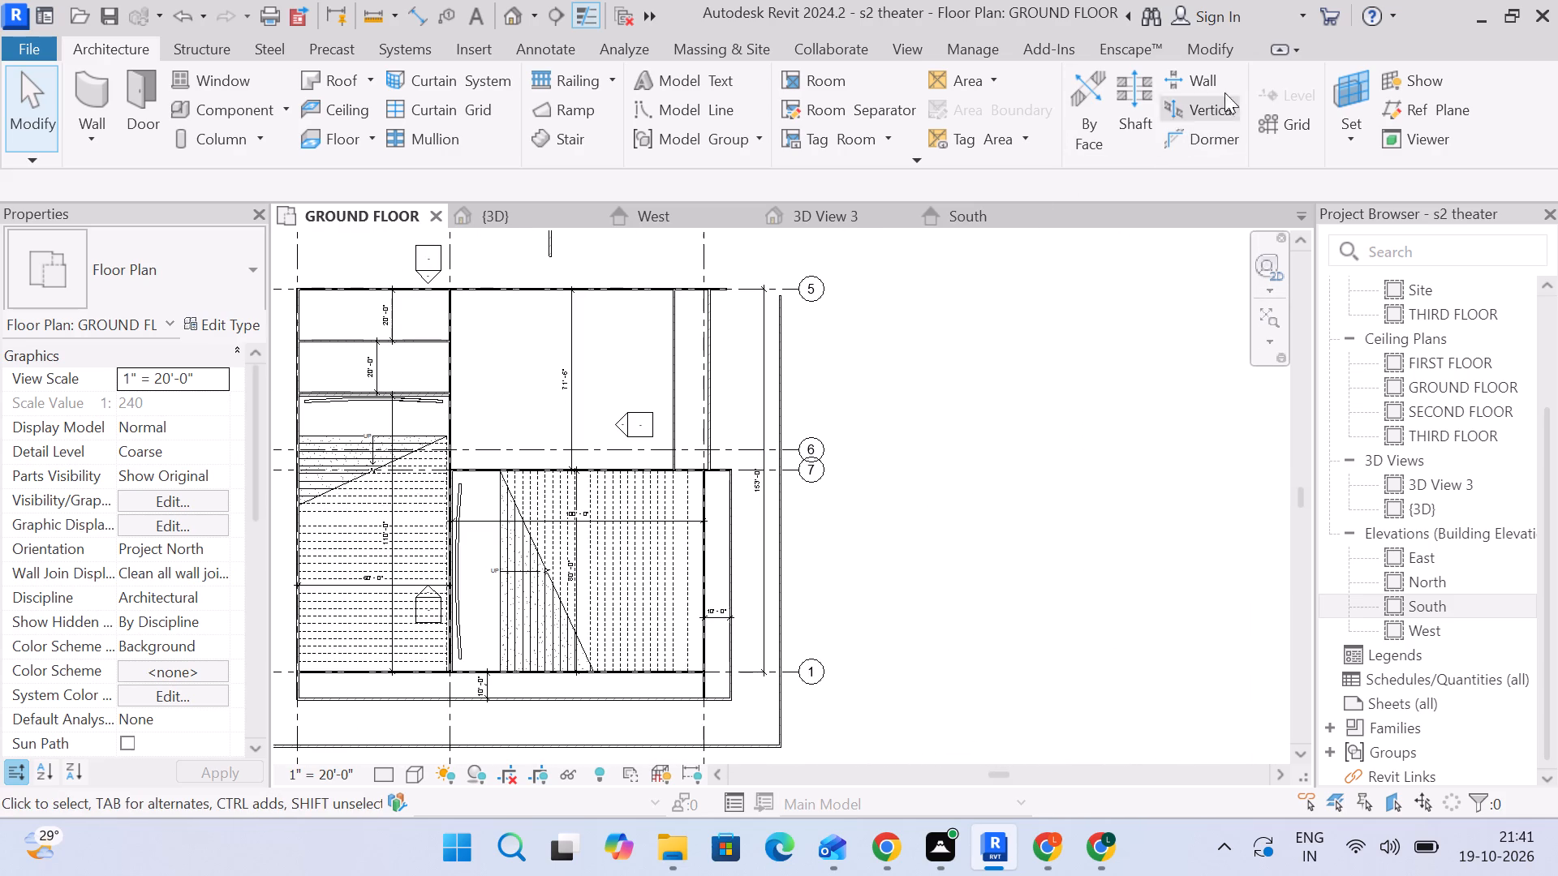
pyautogui.click(1211, 54)
pyautogui.click(845, 137)
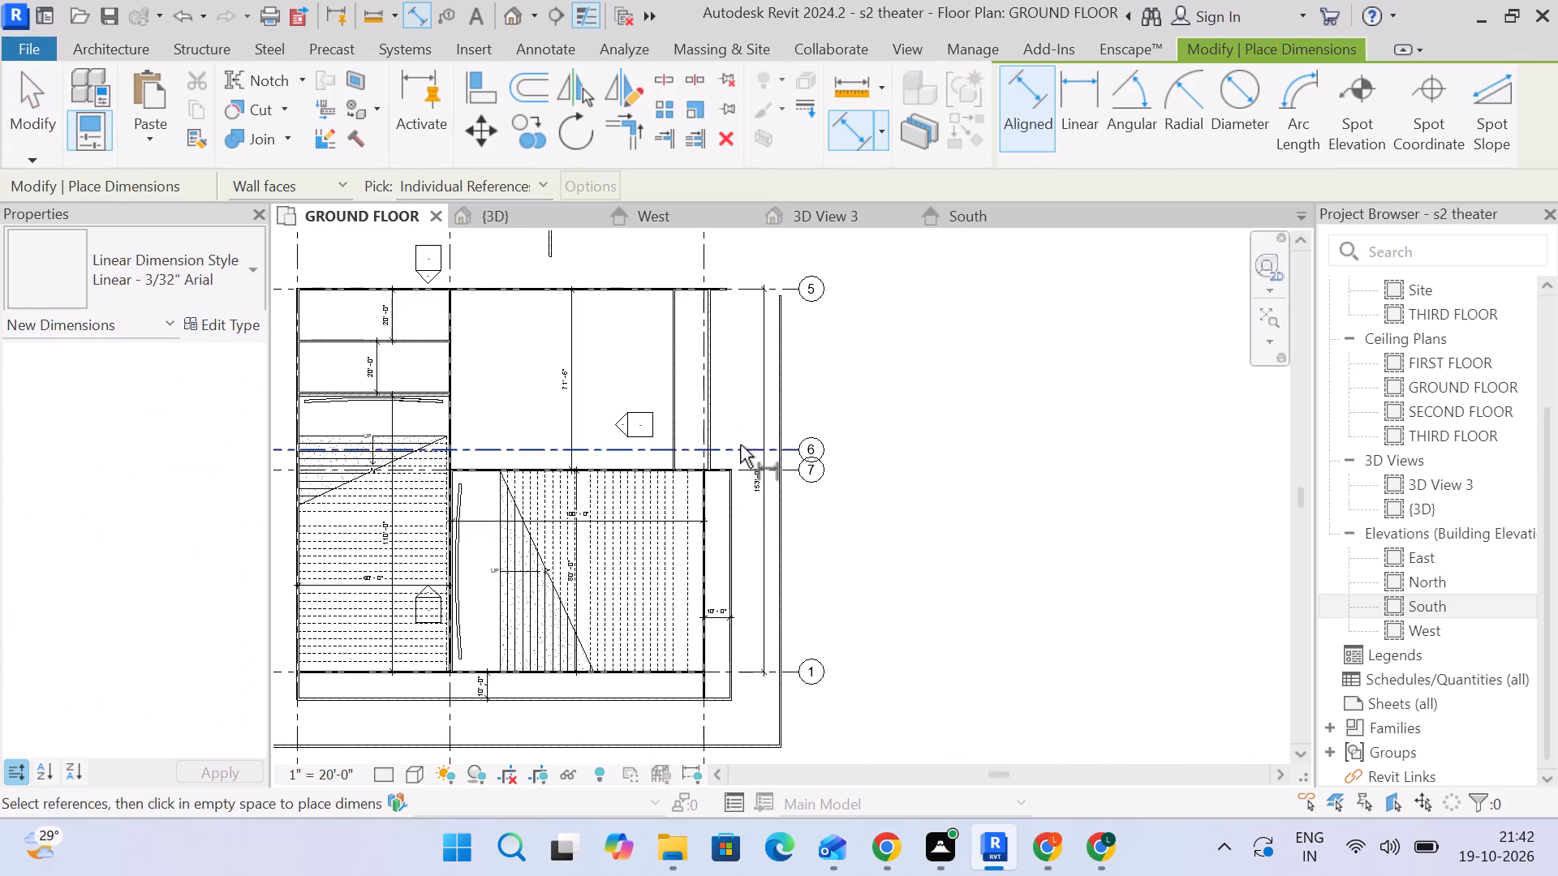
pyautogui.click(740, 444)
pyautogui.click(752, 289)
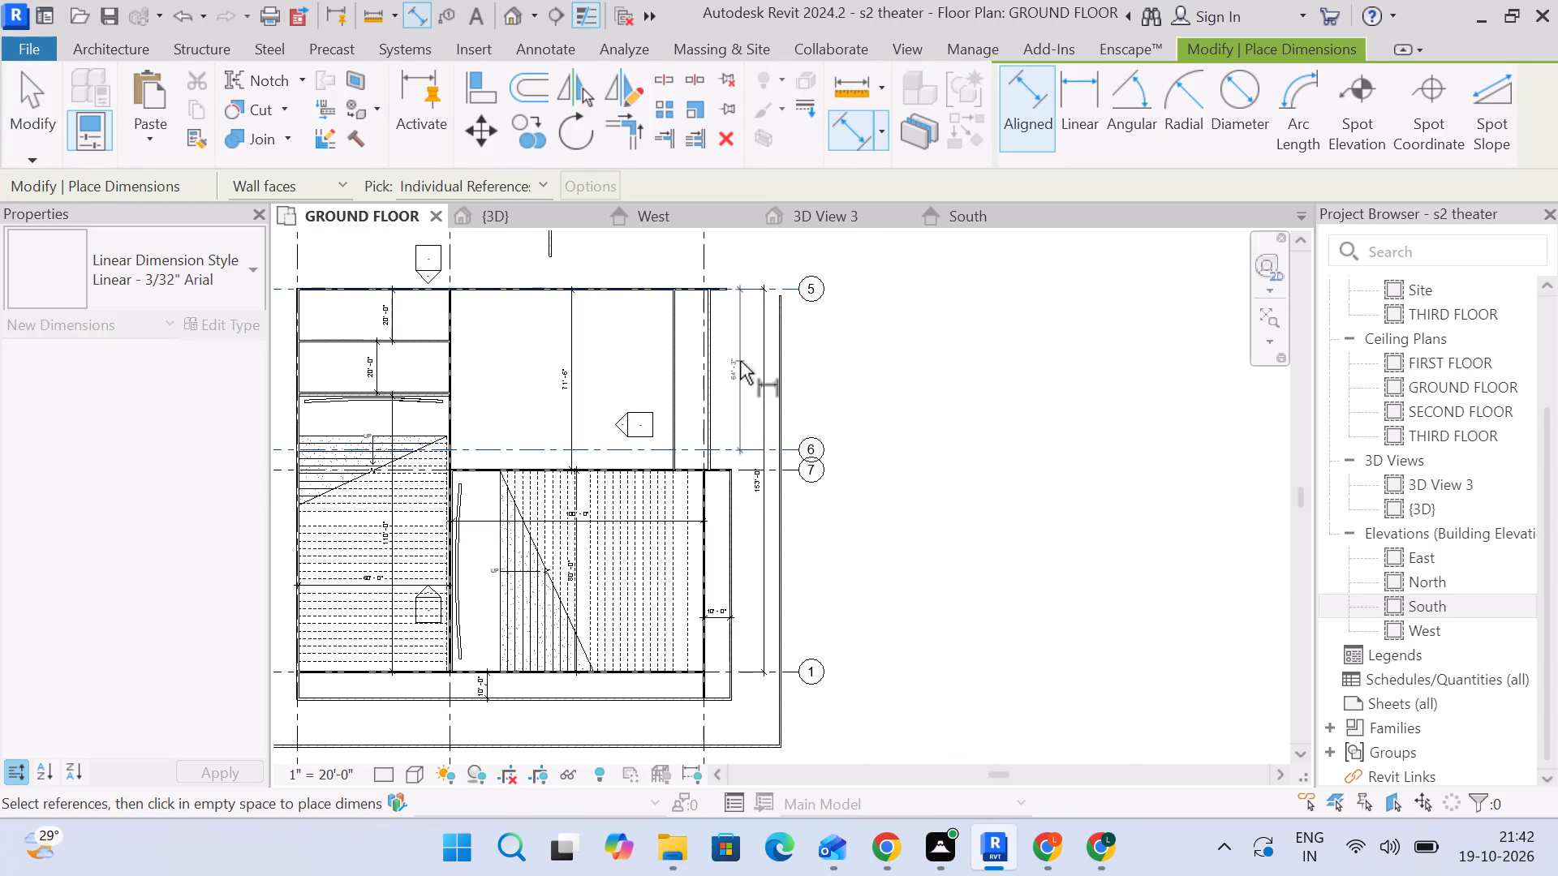
pyautogui.click(740, 361)
# Place an aligned dimension between grids 3 and 4, north of grid 5 and below the grid bubbles.
pyautogui.scroll(8, 737, 371)
pyautogui.scroll(-5, 743, 398)
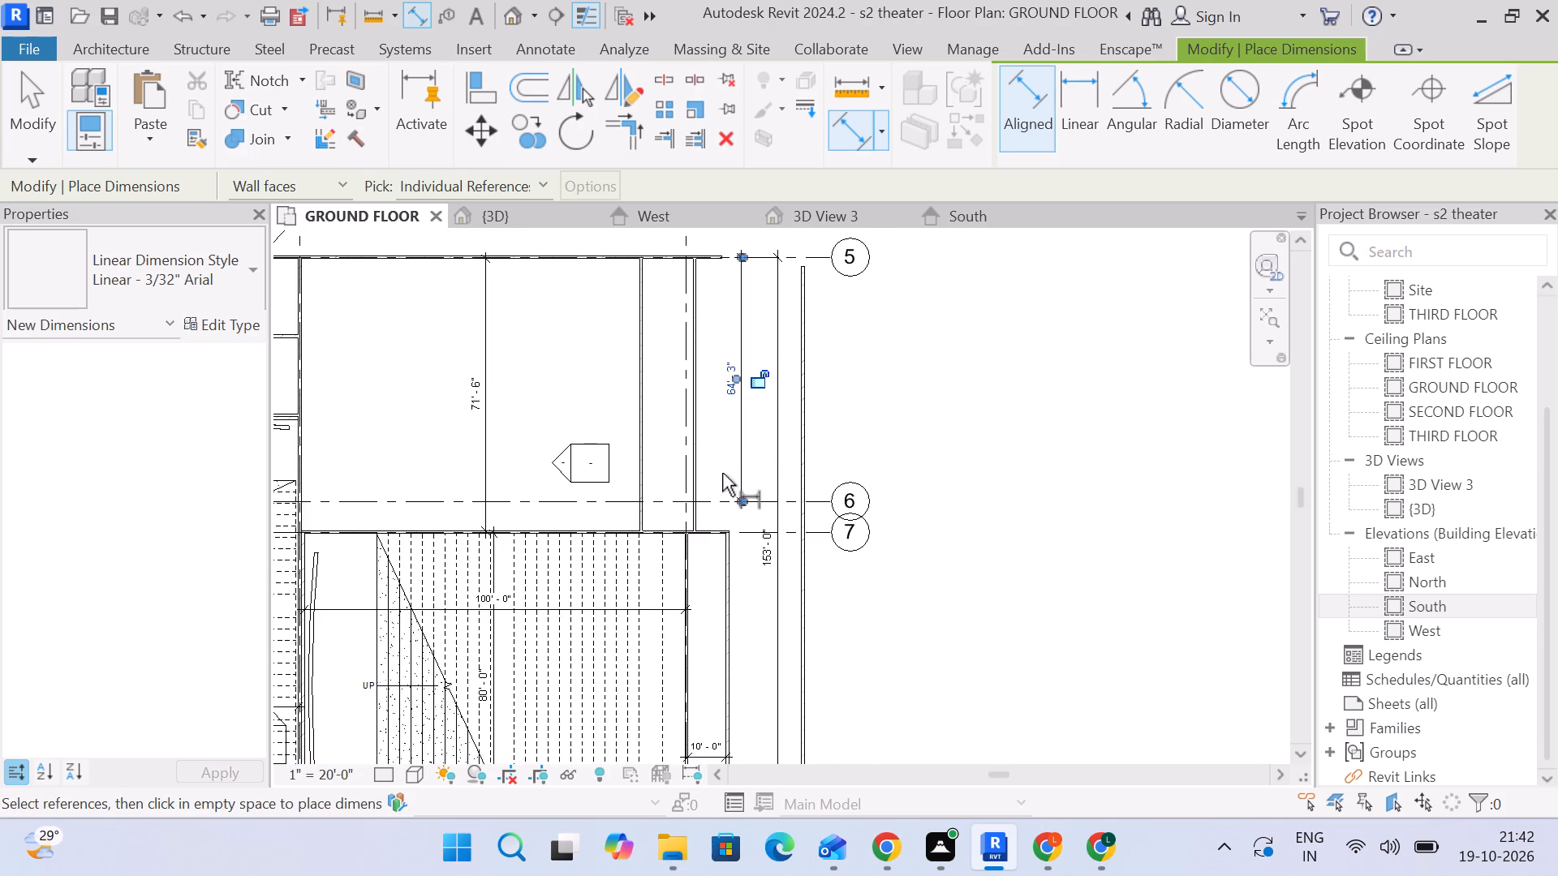
pyautogui.moveTo(722, 473); pyautogui.dragTo(831, 360, button='middle')
pyautogui.moveTo(941, 437); pyautogui.dragTo(1060, 367, button='middle')
pyautogui.scroll(-4, 719, 457)
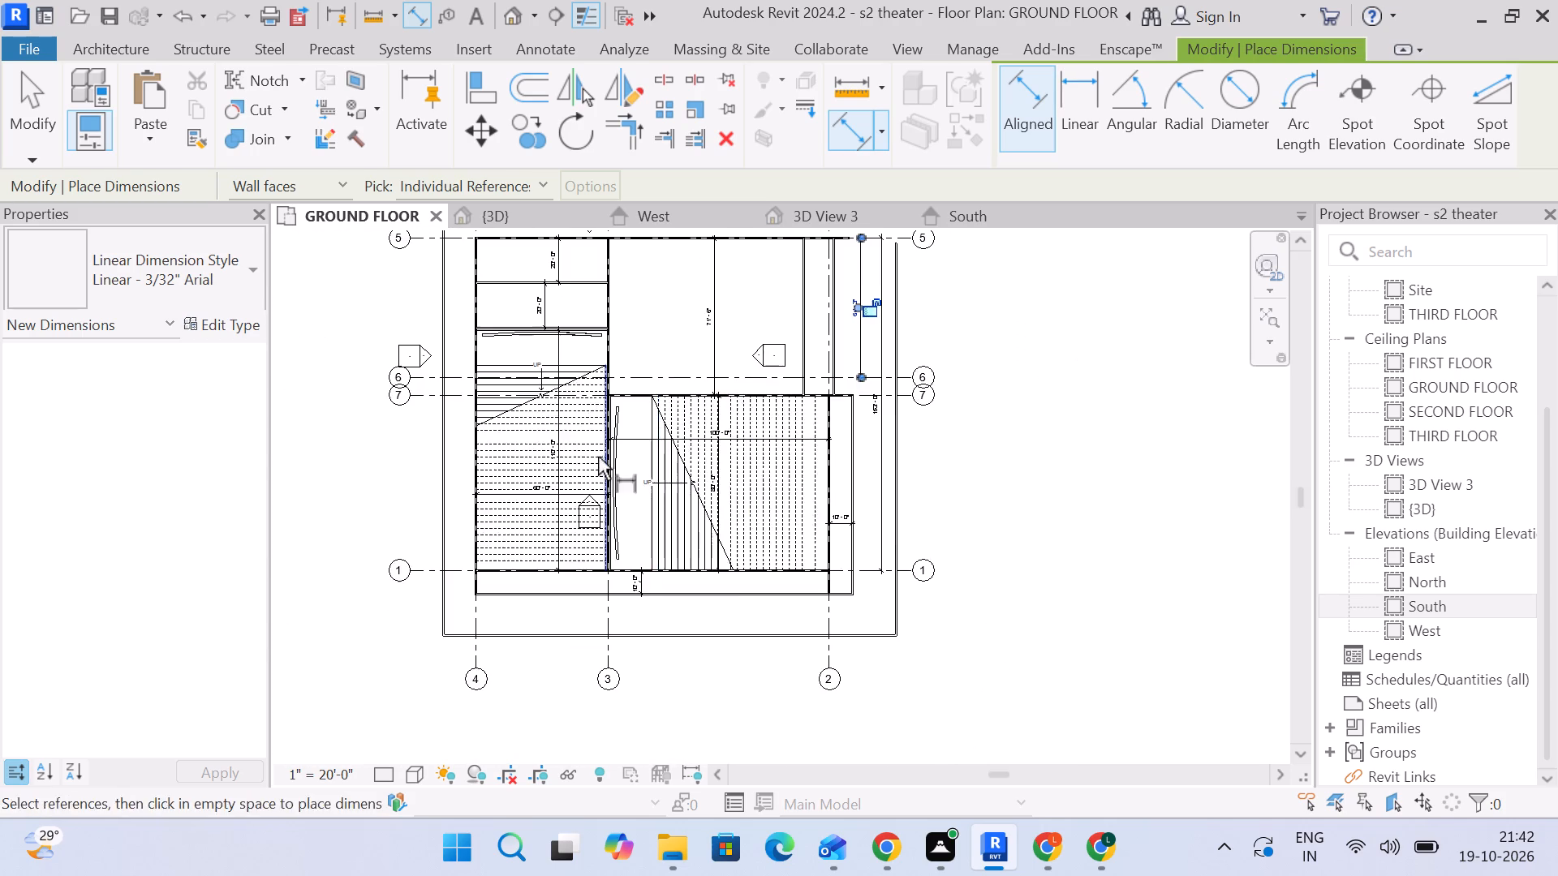
pyautogui.moveTo(598, 457); pyautogui.dragTo(724, 569, button='middle')
pyautogui.scroll(5, 619, 470)
pyautogui.scroll(-2, 624, 463)
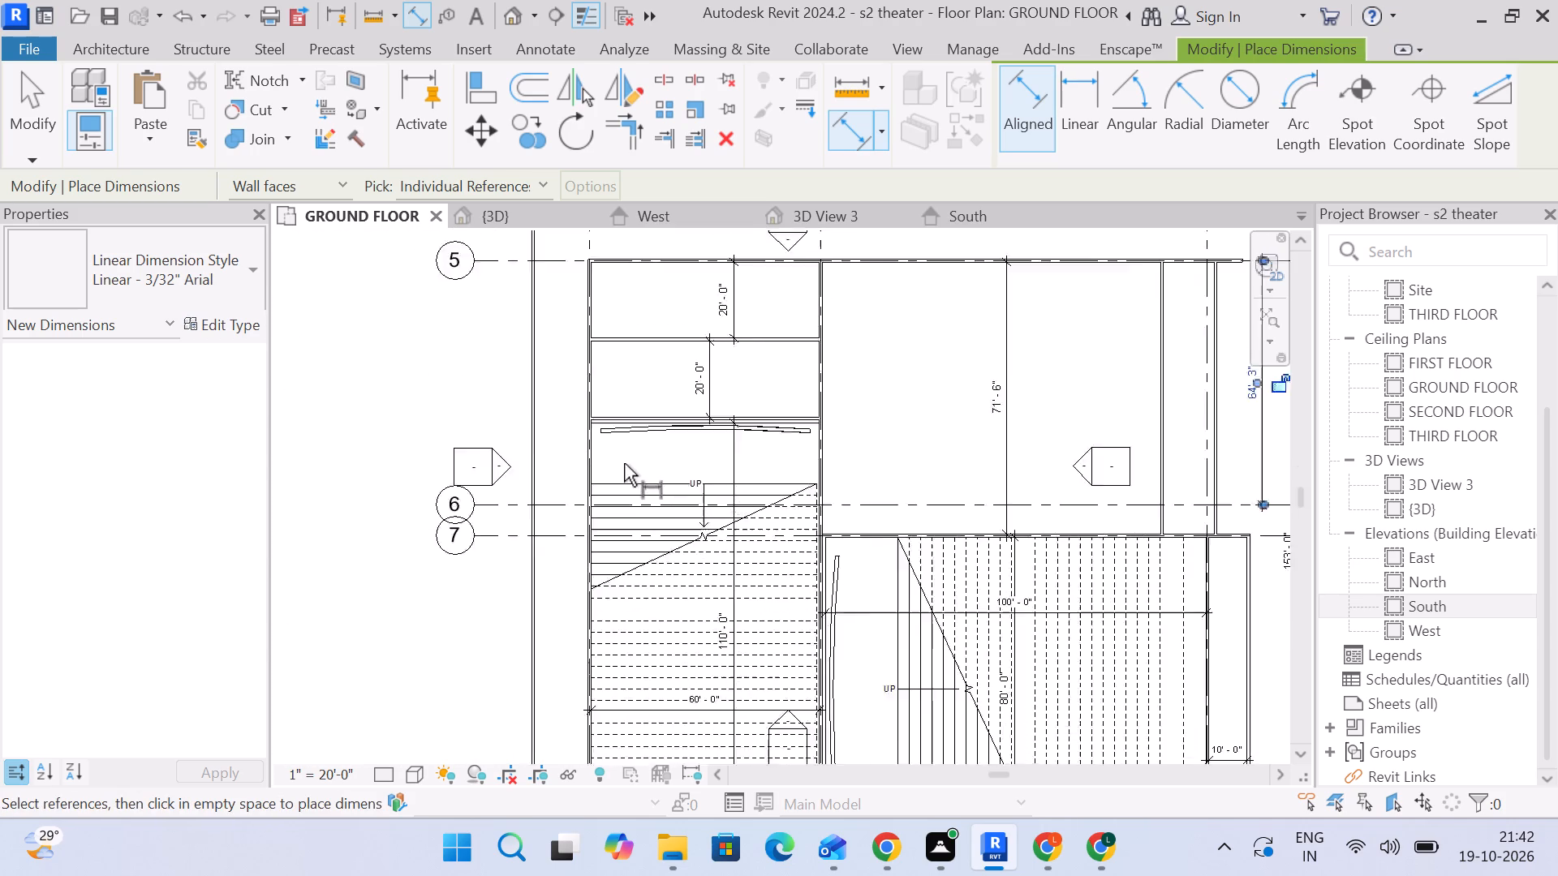
pyautogui.scroll(-1, 624, 463)
pyautogui.moveTo(735, 294); pyautogui.dragTo(750, 488, button='middle')
pyautogui.click(784, 423)
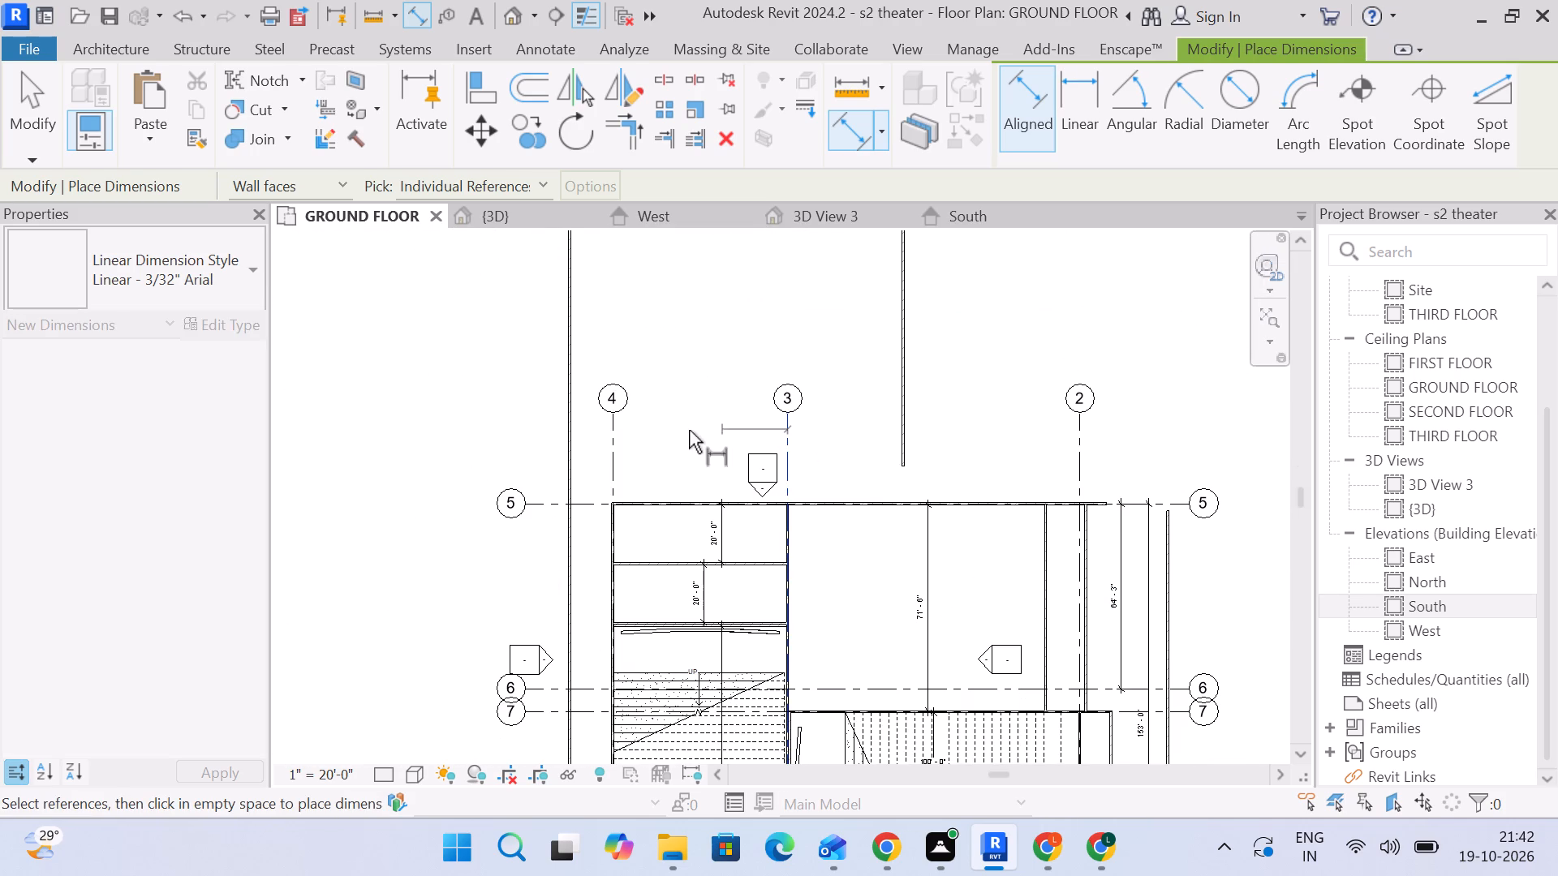
pyautogui.click(615, 433)
pyautogui.click(650, 448)
pyautogui.scroll(5, 708, 452)
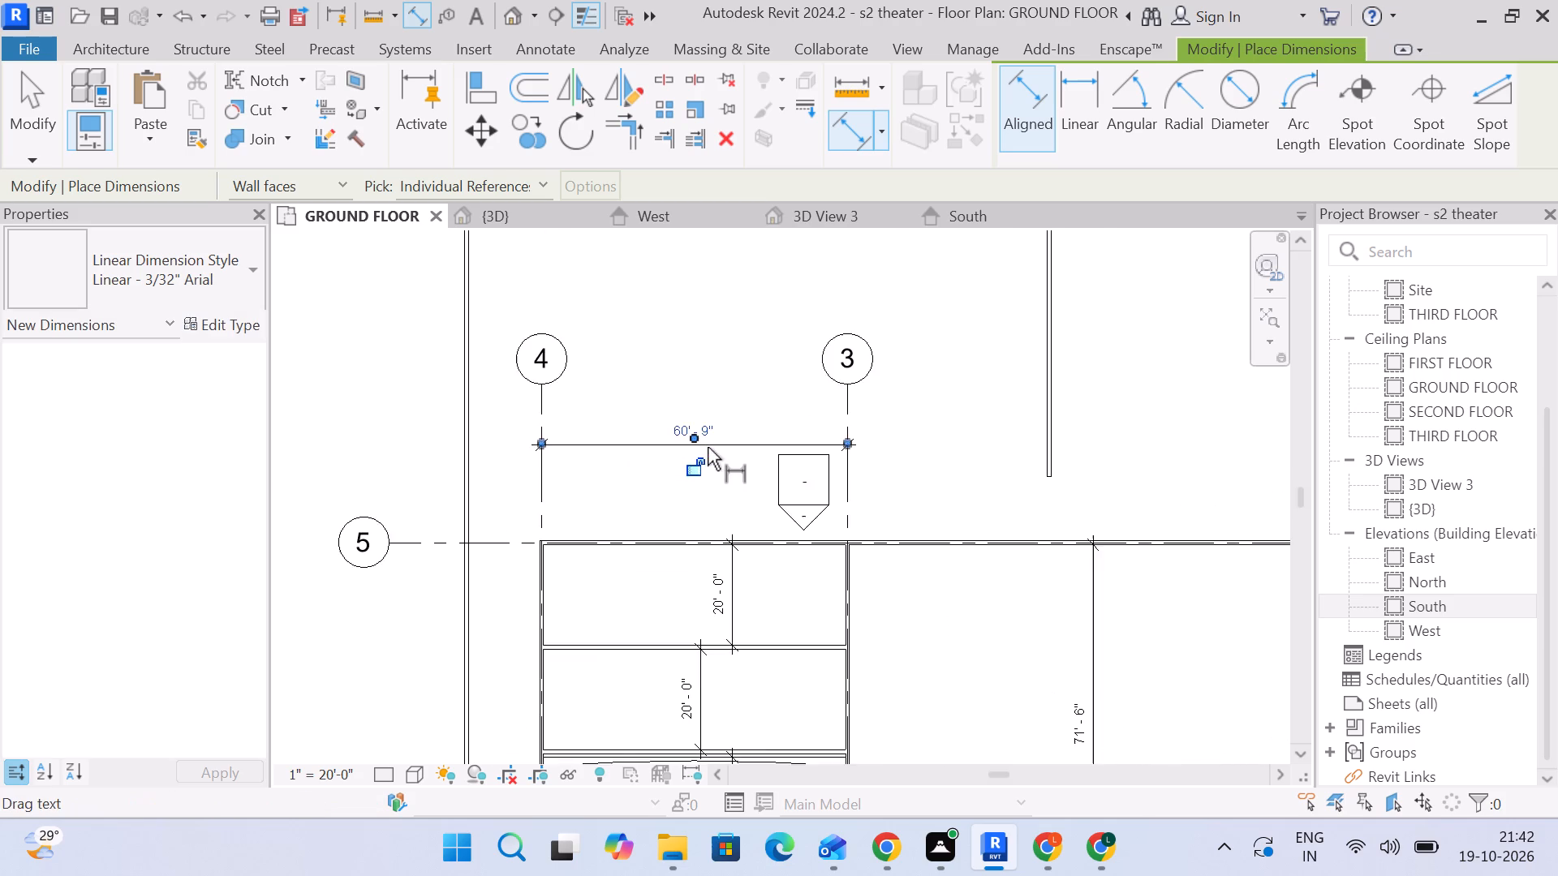
# Place an aligned dimension between grids 1 and 7, just outside the western boundary wall.
pyautogui.moveTo(809, 509); pyautogui.dragTo(644, 394, button='middle')
pyautogui.scroll(-3, 639, 393)
pyautogui.moveTo(780, 444); pyautogui.dragTo(633, 411, button='middle')
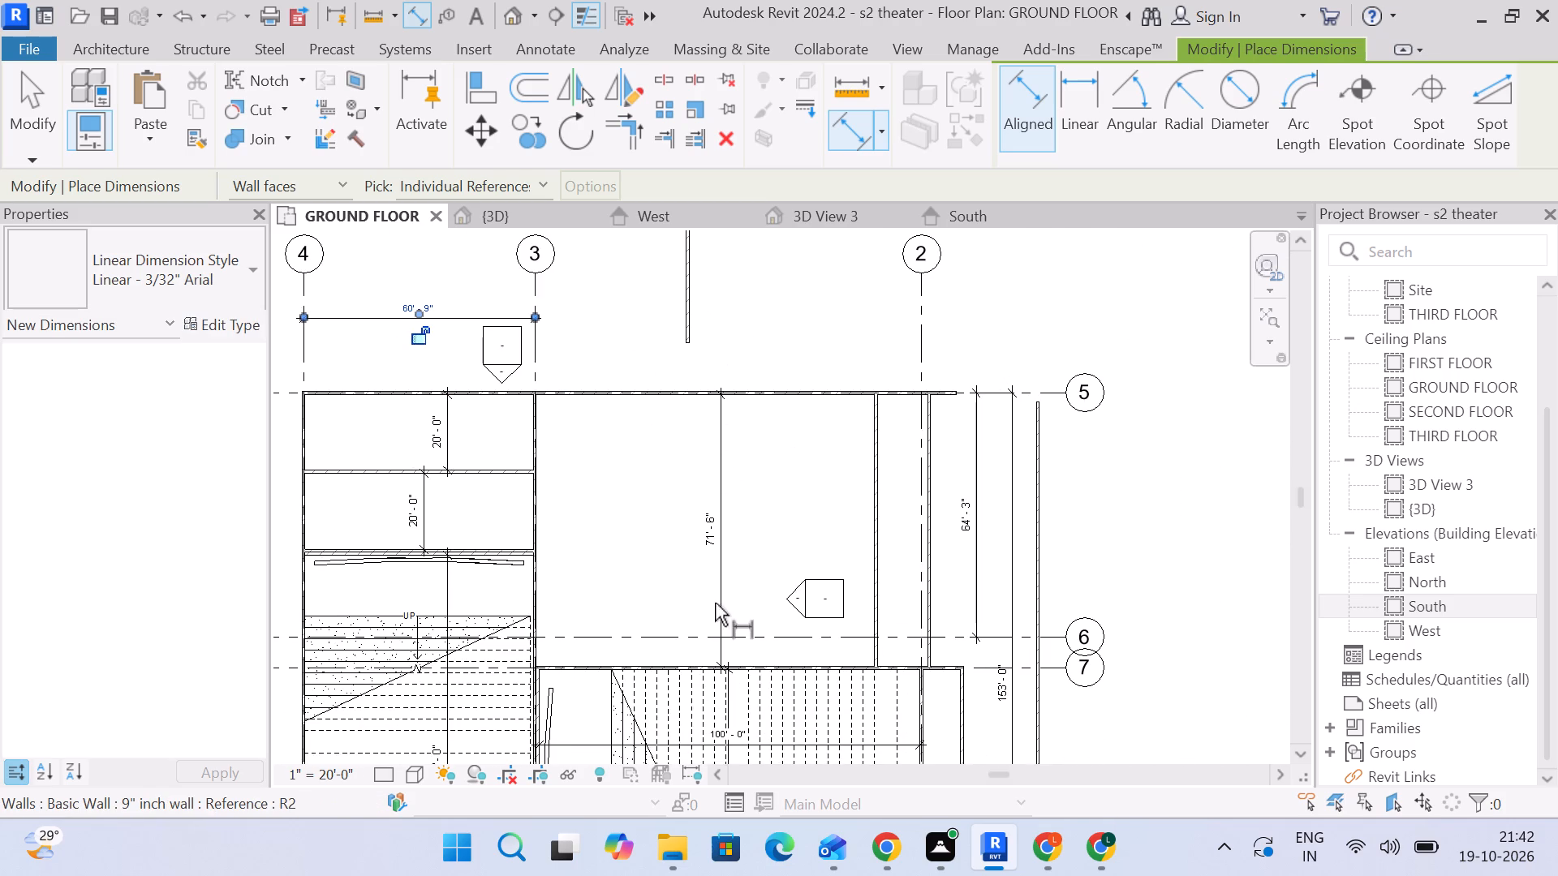
pyautogui.moveTo(679, 552); pyautogui.dragTo(681, 444, button='middle')
pyautogui.scroll(-4, 681, 444)
pyautogui.moveTo(704, 537); pyautogui.dragTo(776, 377, button='middle')
pyautogui.scroll(4, 616, 486)
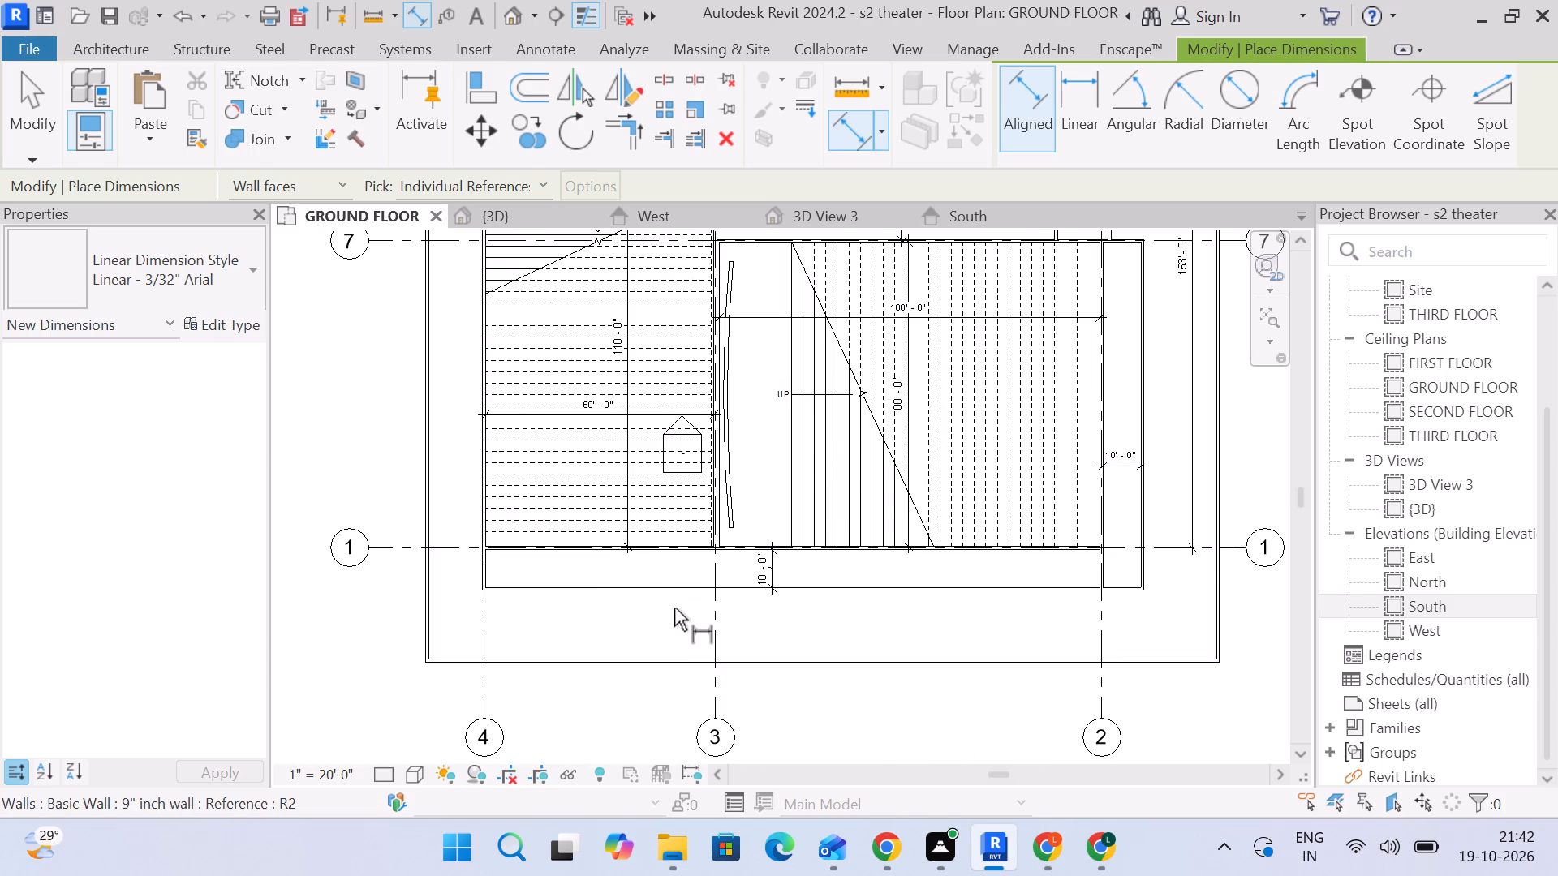
pyautogui.scroll(-2, 495, 560)
pyautogui.moveTo(488, 561); pyautogui.dragTo(507, 600, button='middle')
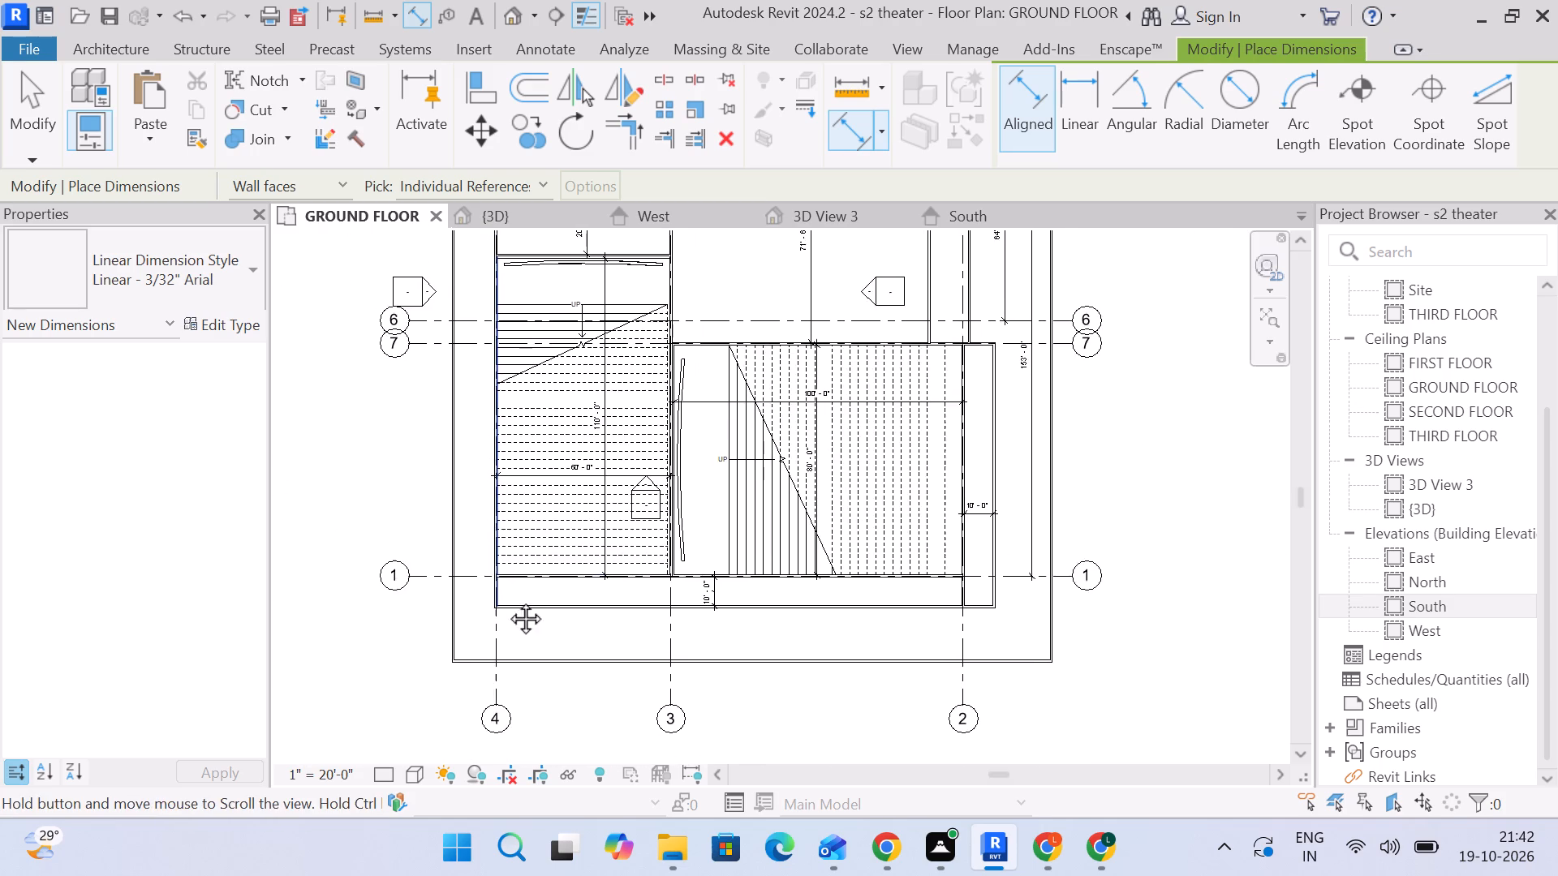
pyautogui.moveTo(507, 600); pyautogui.dragTo(527, 623, button='middle')
pyautogui.click(464, 615)
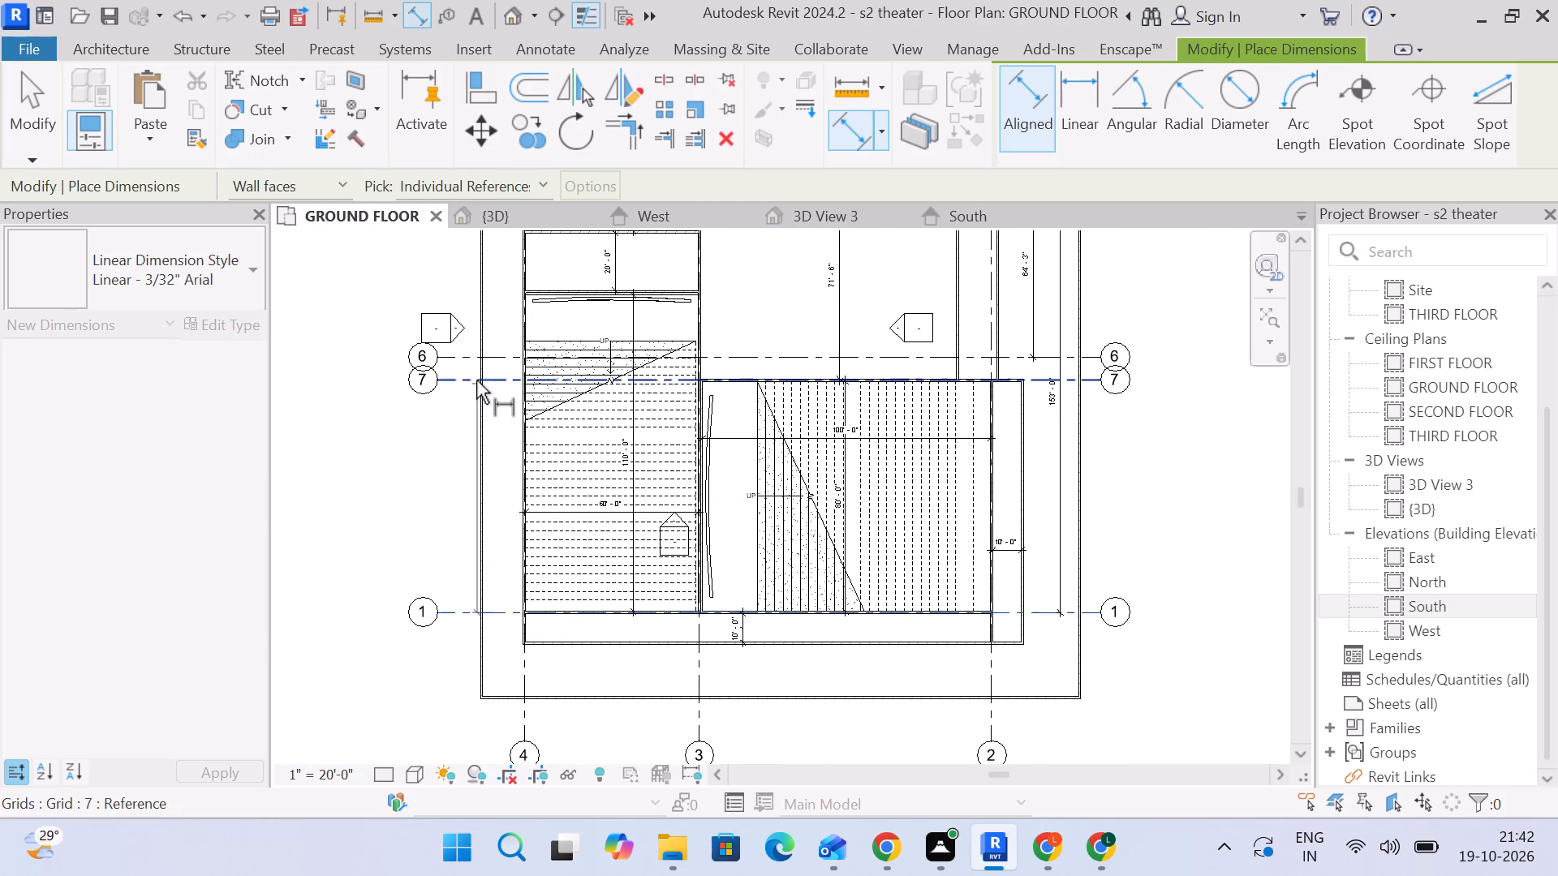
pyautogui.click(466, 380)
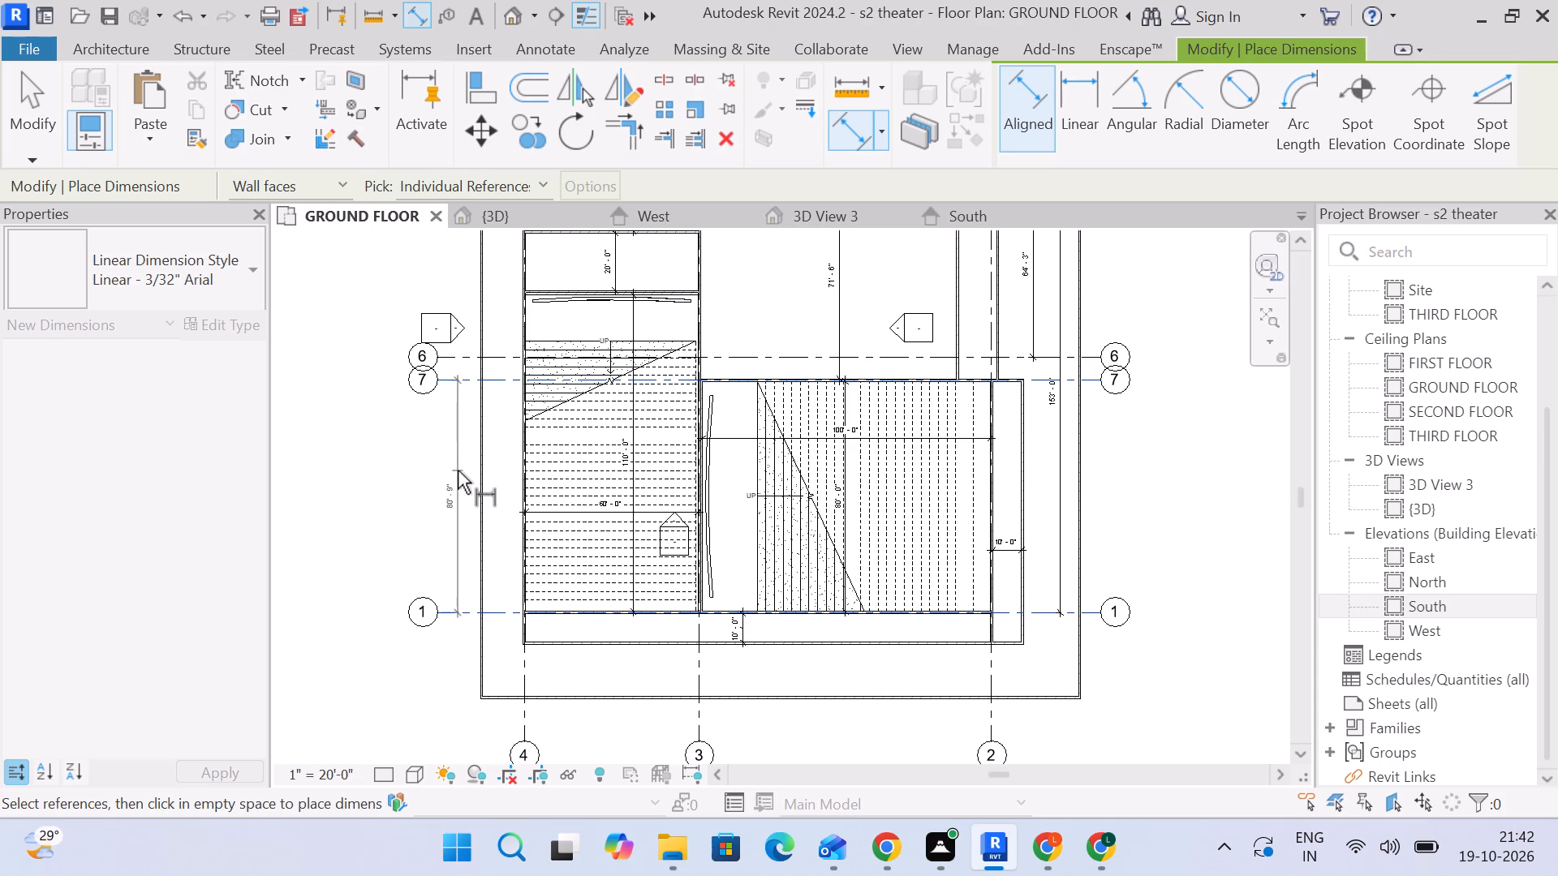
pyautogui.click(460, 470)
# Examine the grid lines and dimensions across the ground floor to see which walls still lack grid references.
pyautogui.scroll(4, 458, 491)
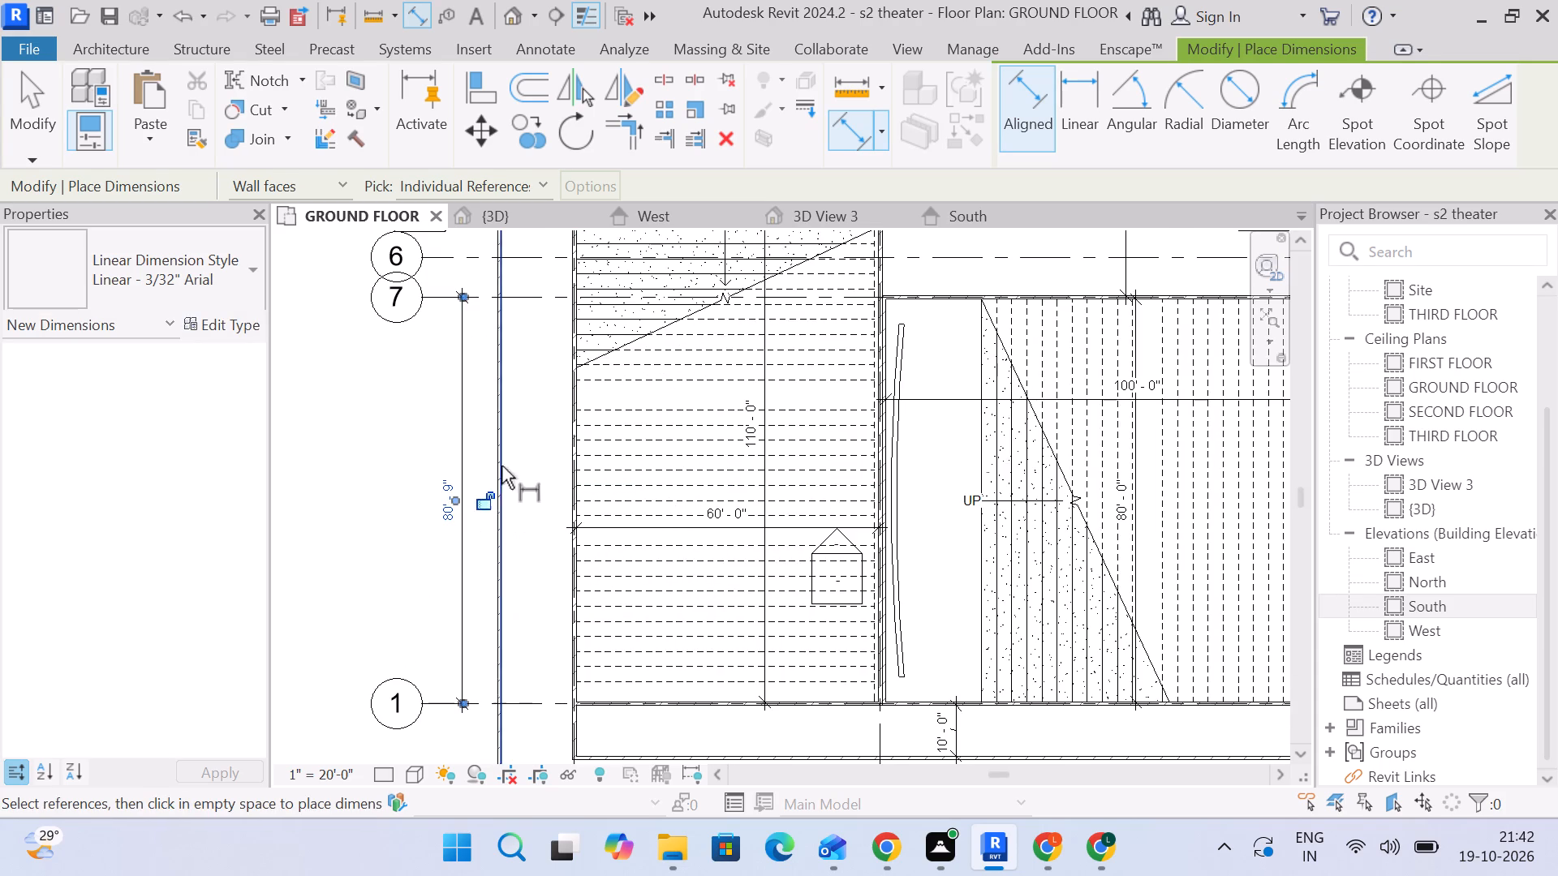
pyautogui.scroll(-3, 929, 483)
pyautogui.moveTo(929, 483); pyautogui.dragTo(906, 474, button='middle')
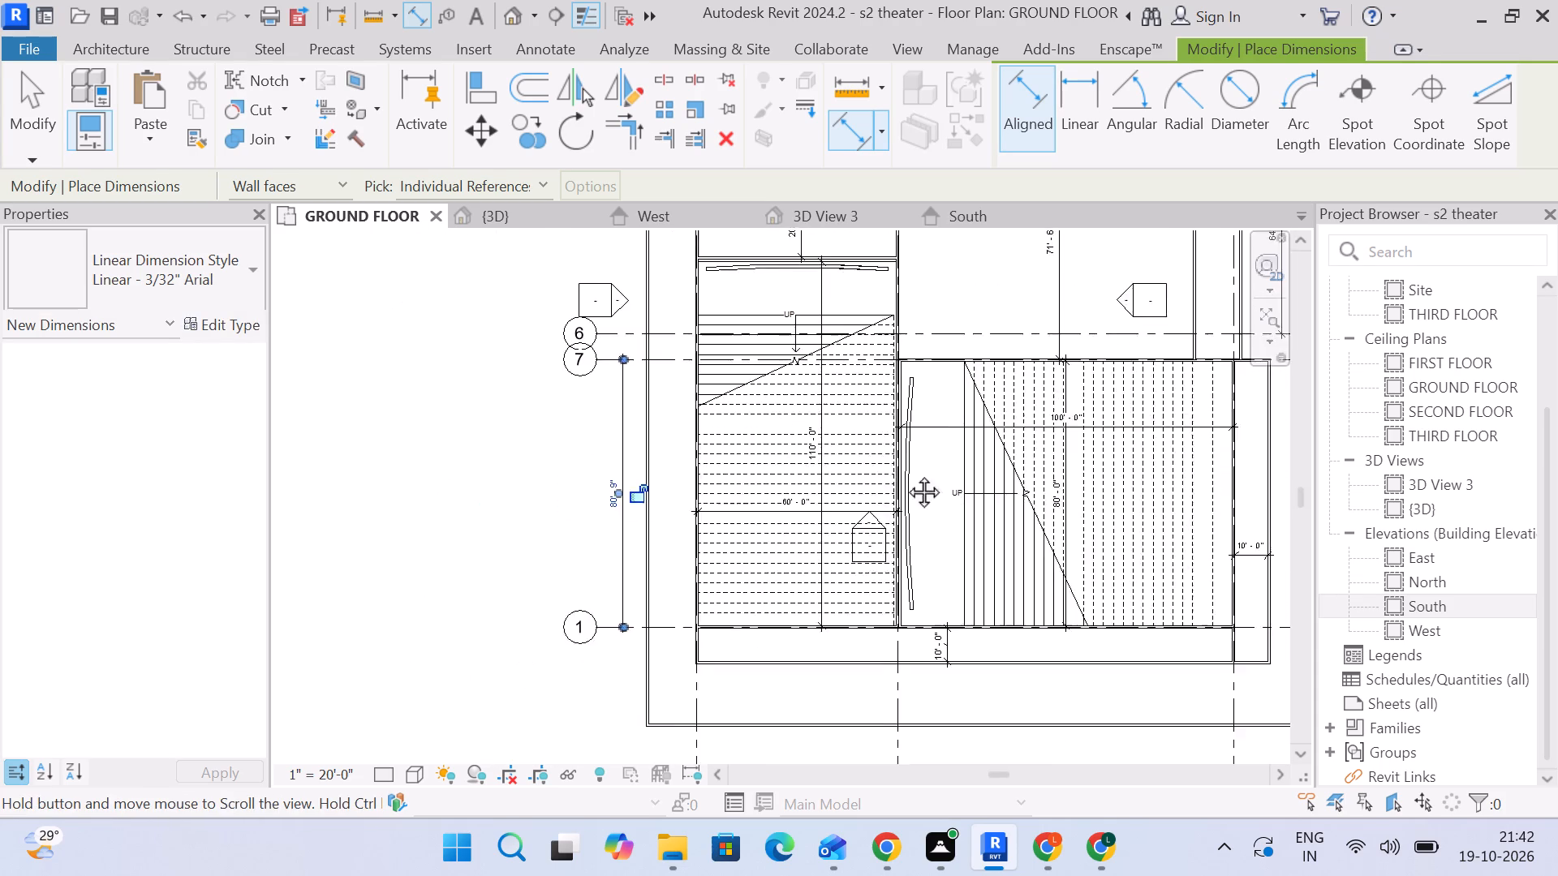
pyautogui.moveTo(906, 474); pyautogui.dragTo(773, 454, button='middle')
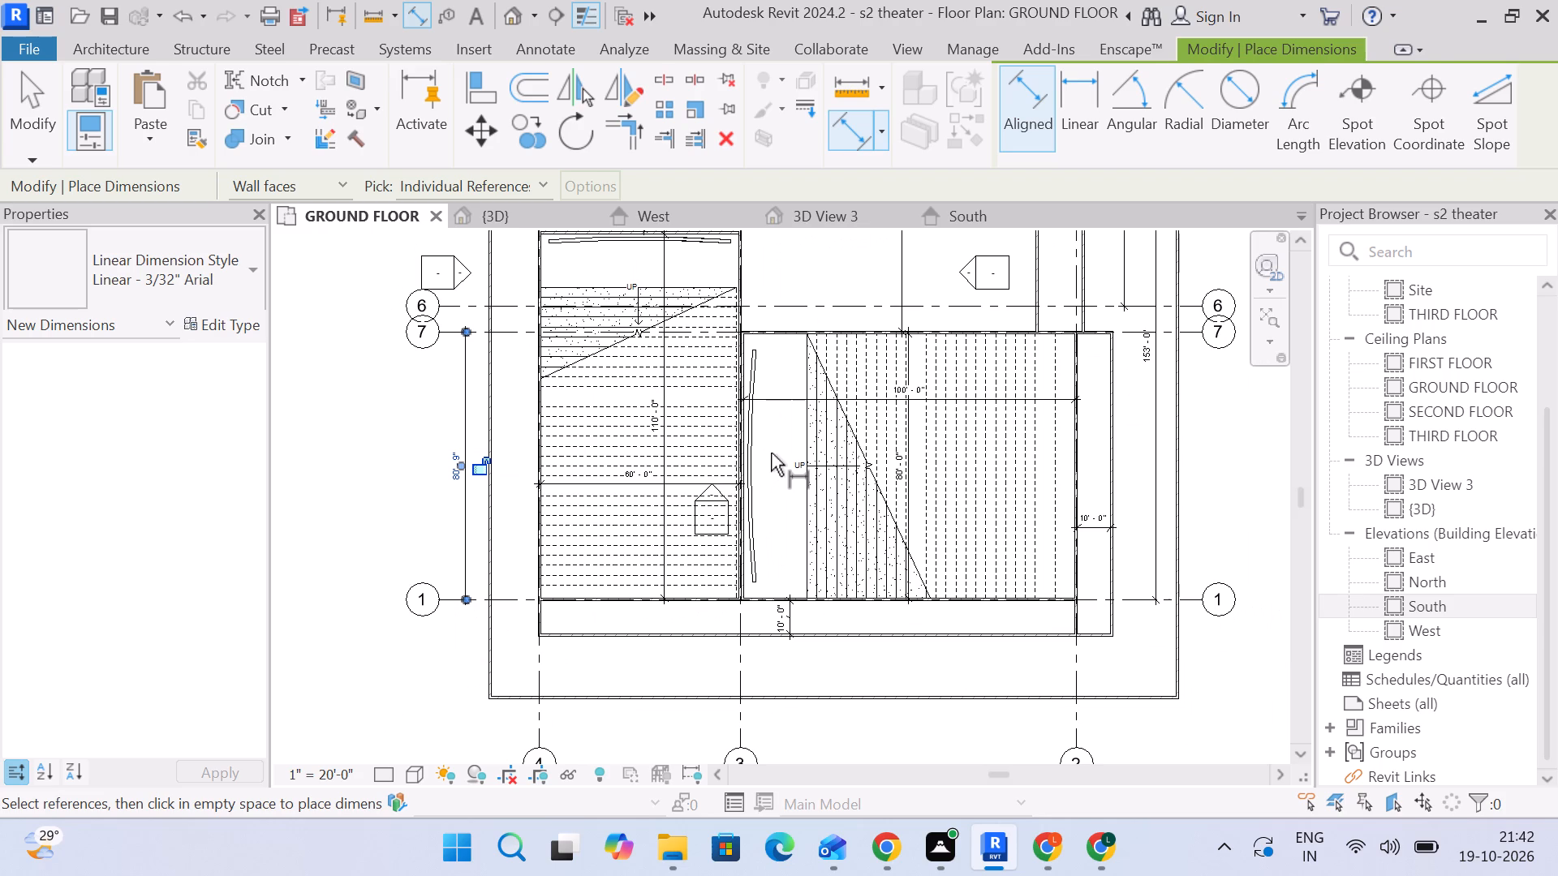
pyautogui.moveTo(755, 423); pyautogui.dragTo(734, 470, button='middle')
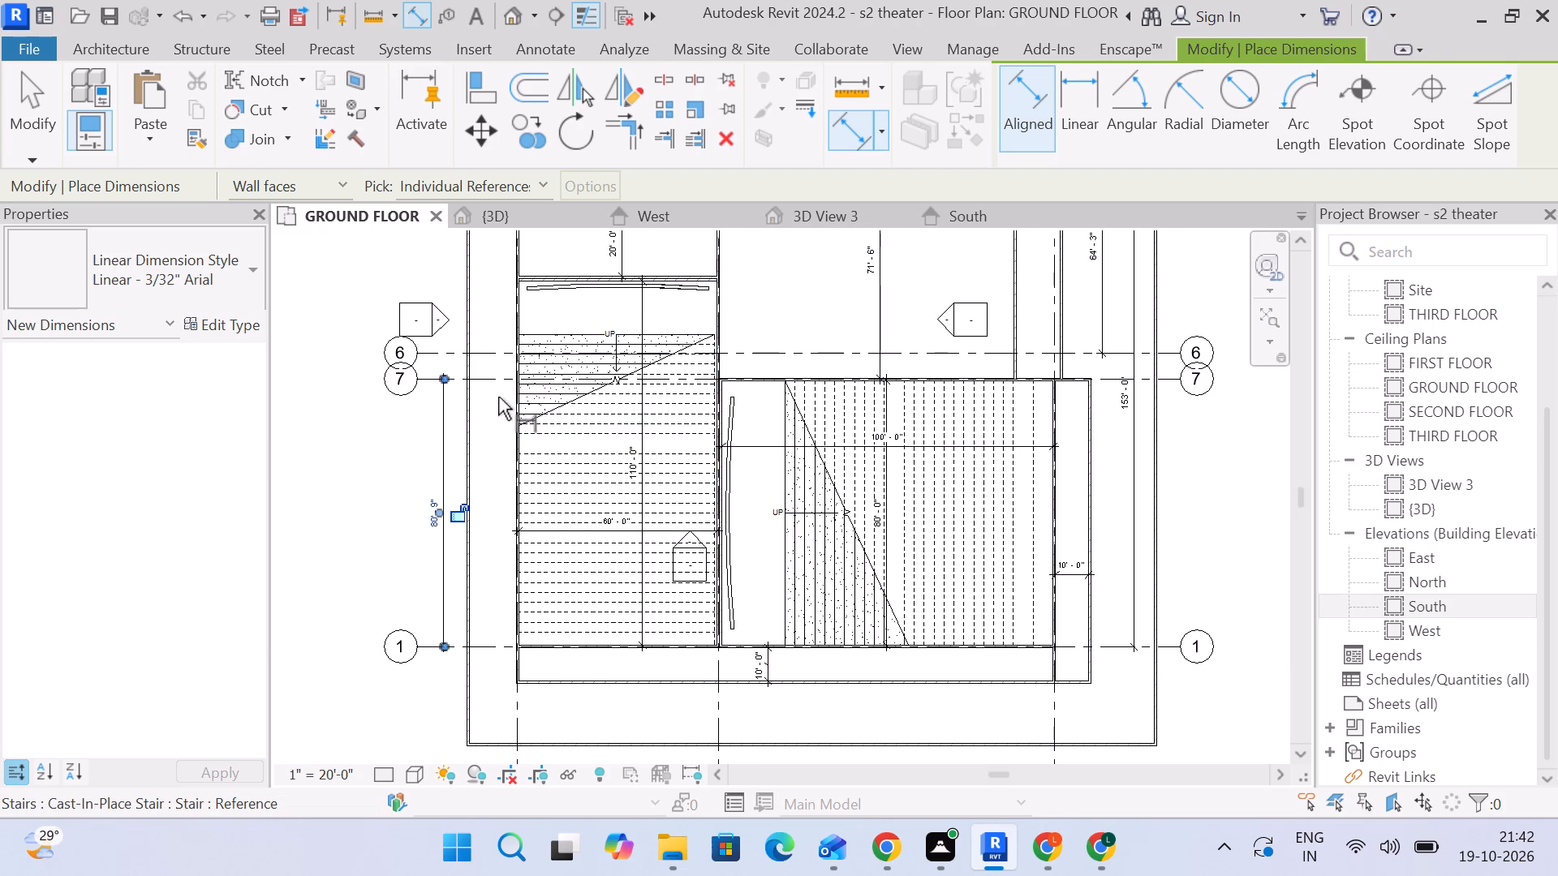
pyautogui.moveTo(487, 410); pyautogui.dragTo(483, 557, button='middle')
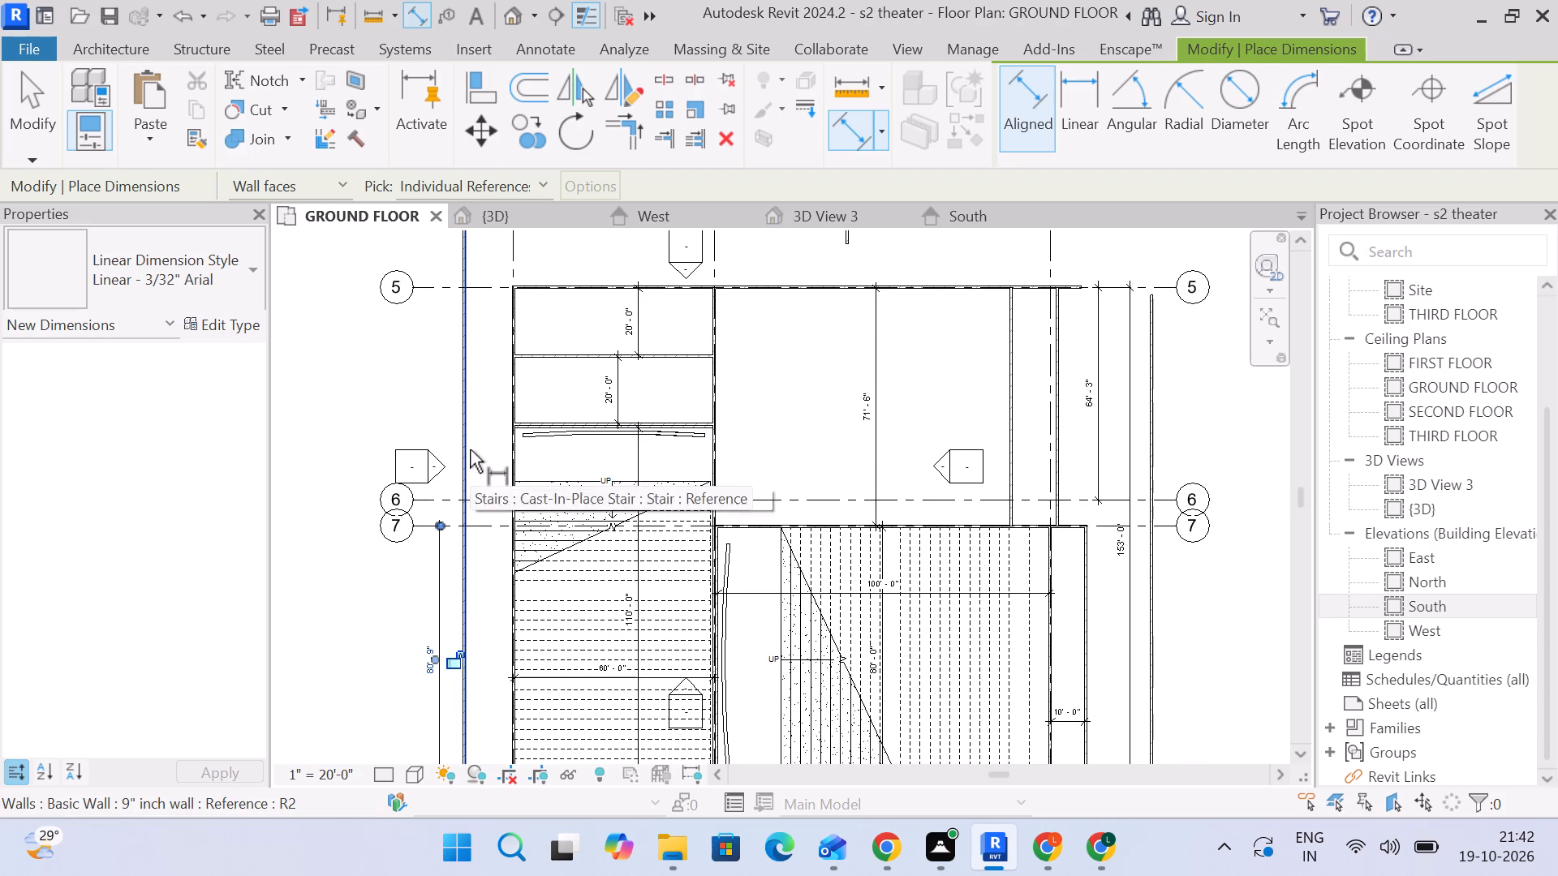
pyautogui.scroll(-2, 584, 348)
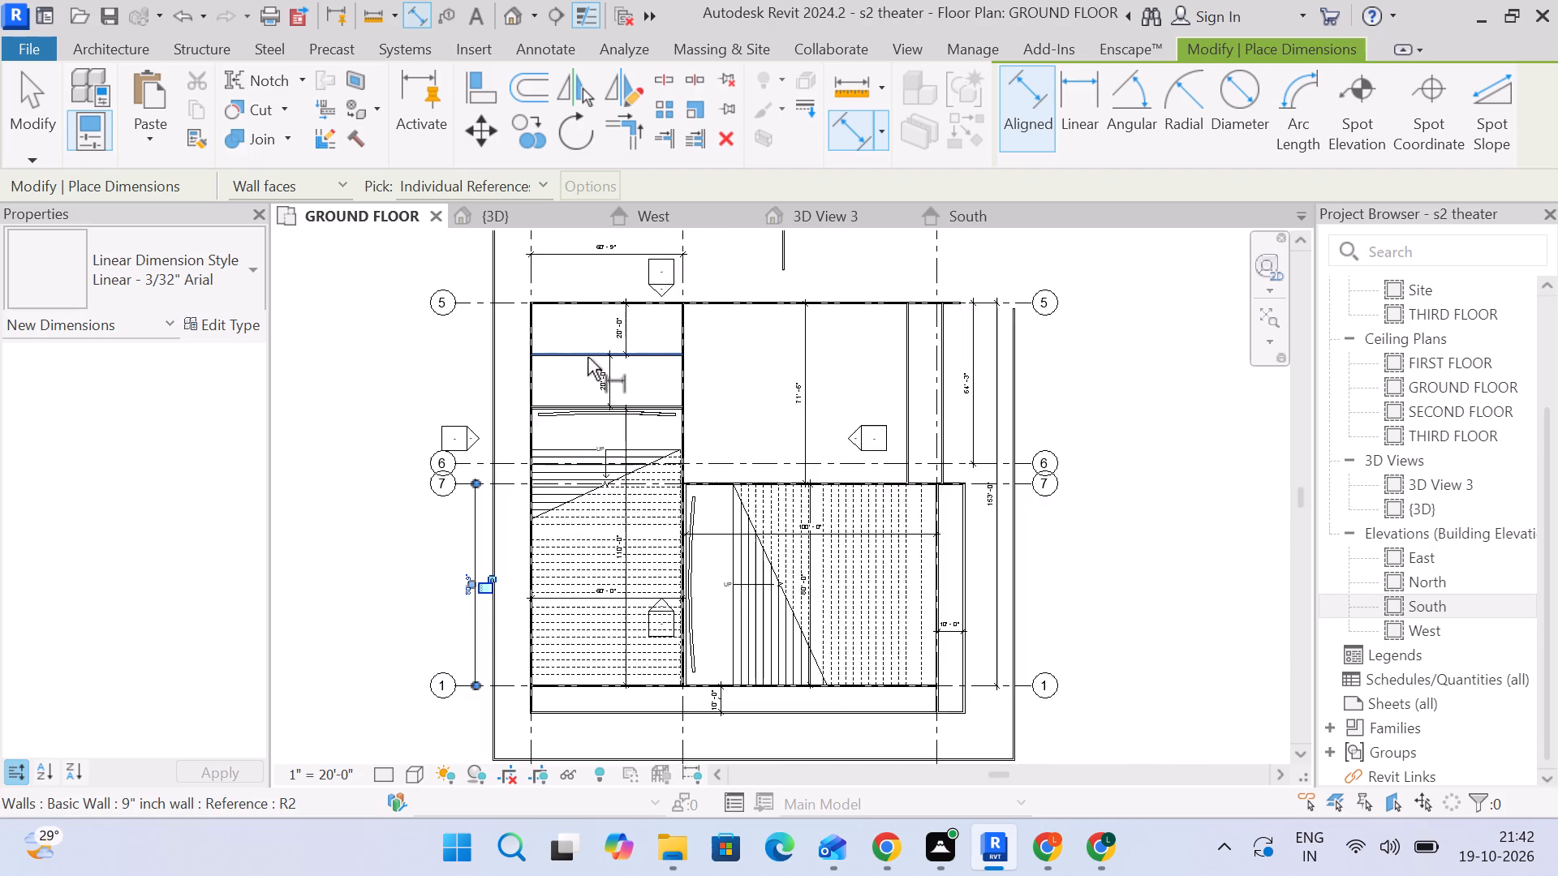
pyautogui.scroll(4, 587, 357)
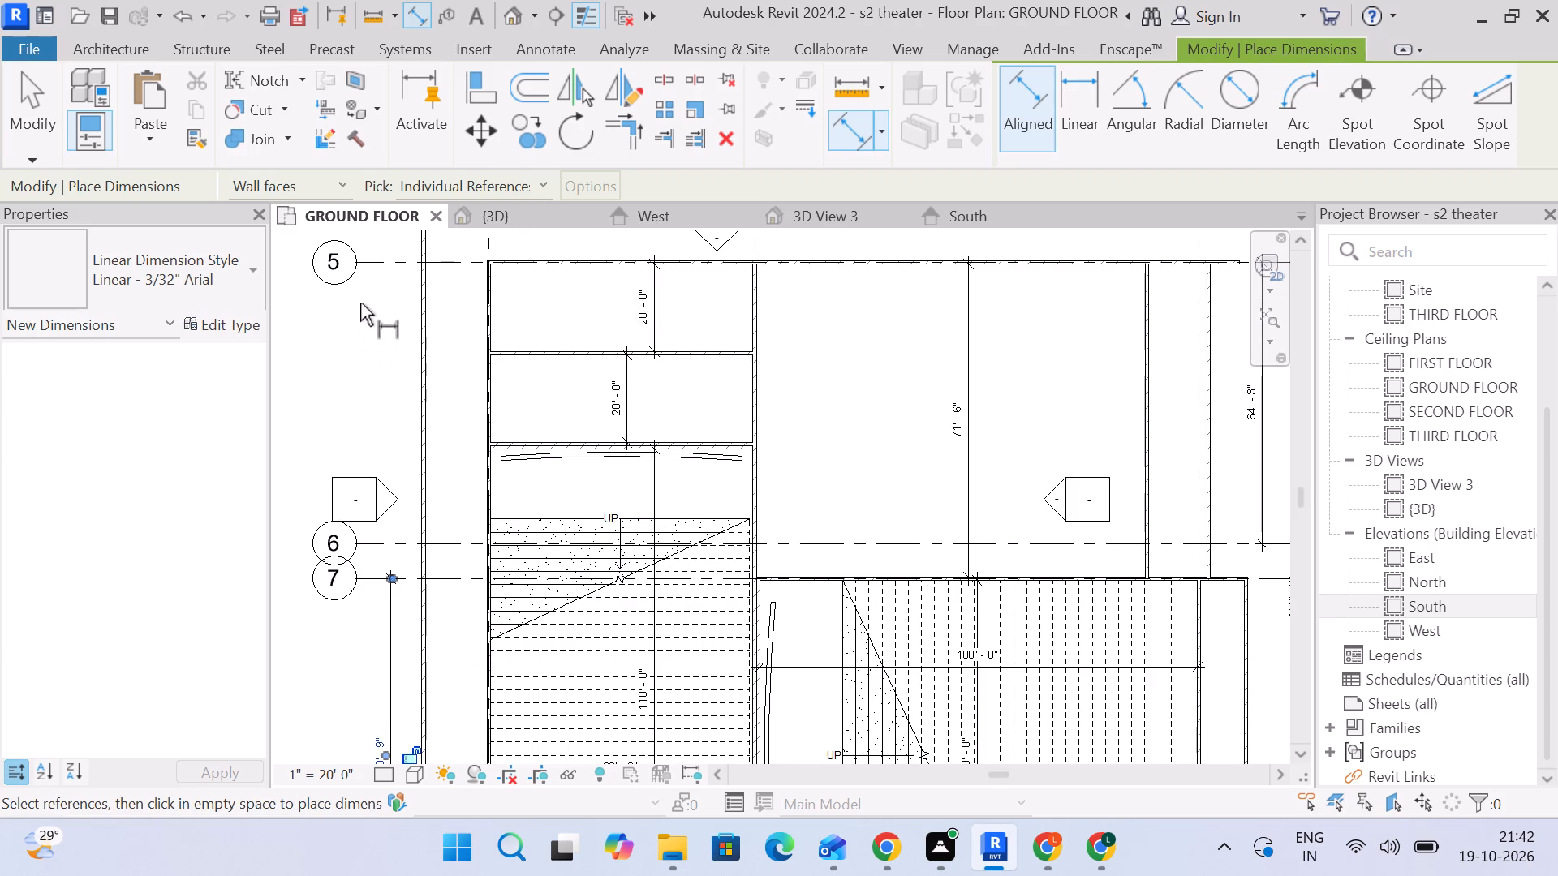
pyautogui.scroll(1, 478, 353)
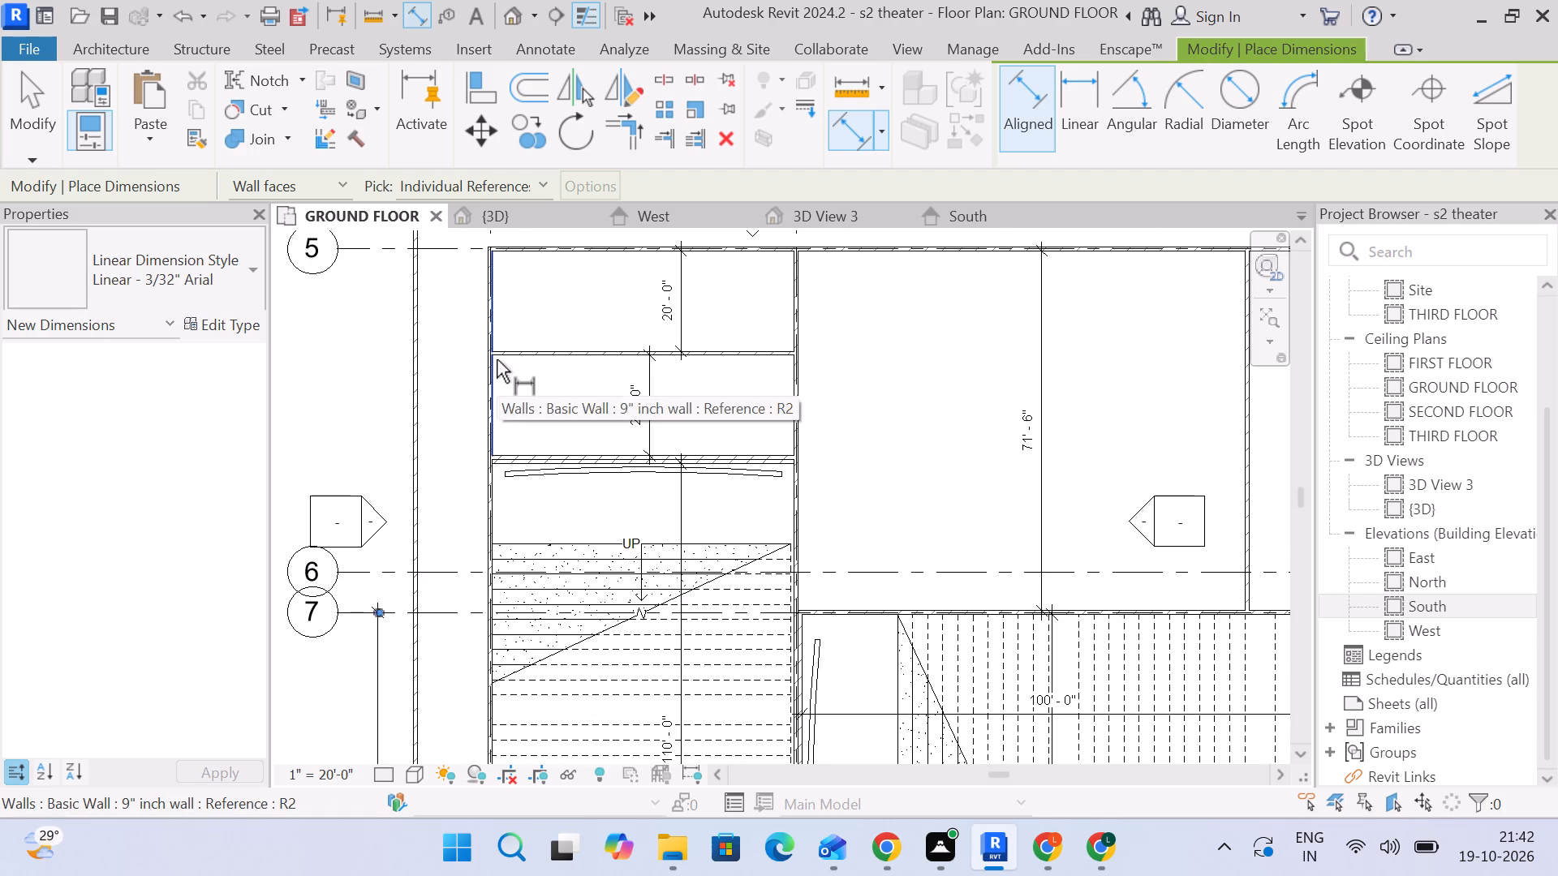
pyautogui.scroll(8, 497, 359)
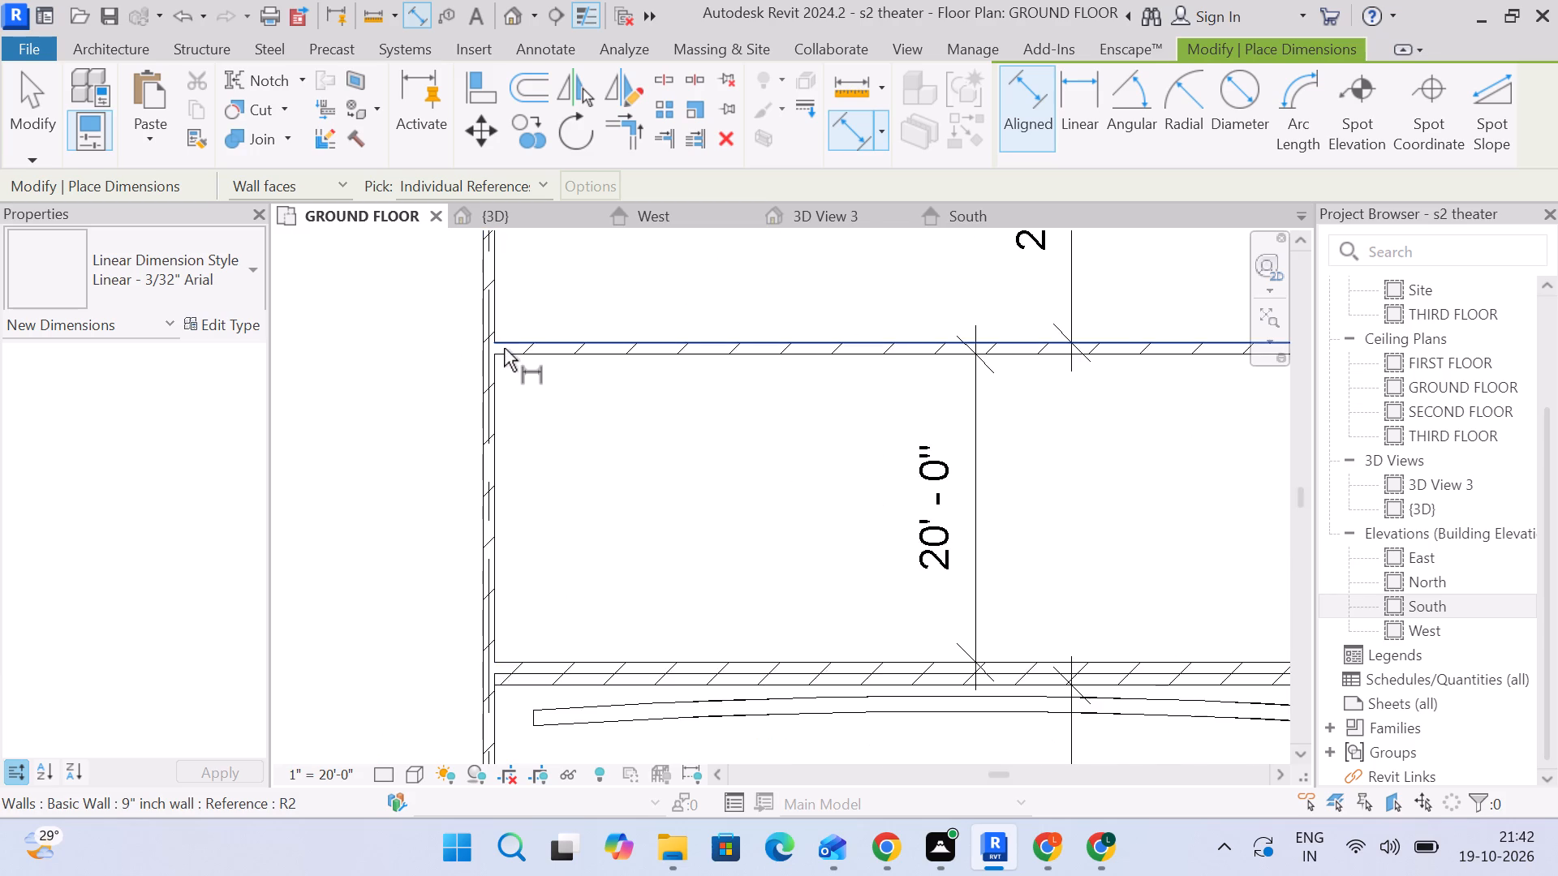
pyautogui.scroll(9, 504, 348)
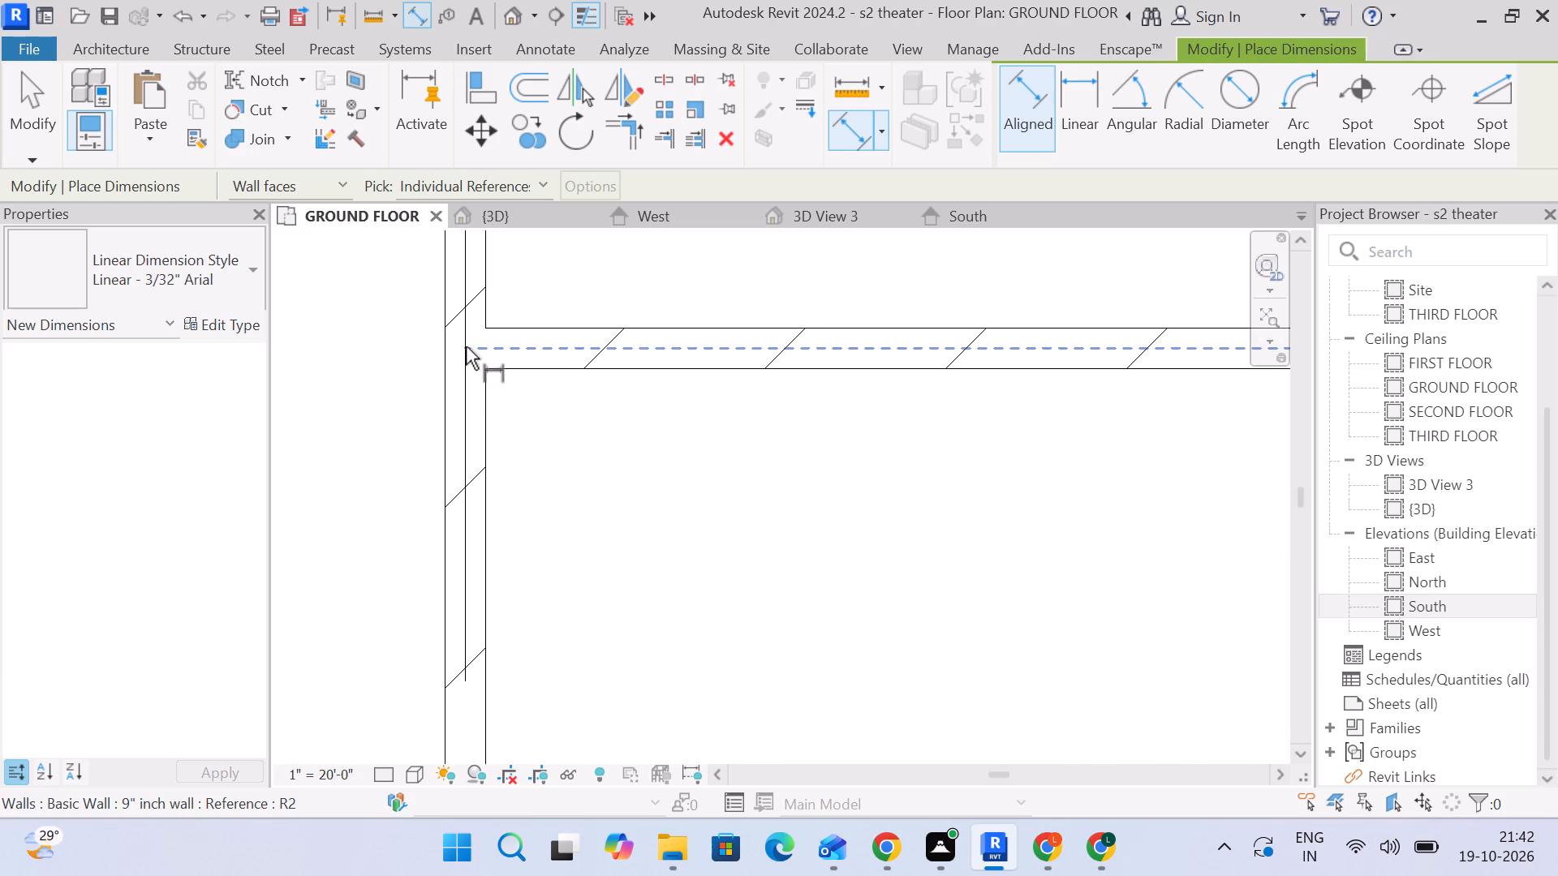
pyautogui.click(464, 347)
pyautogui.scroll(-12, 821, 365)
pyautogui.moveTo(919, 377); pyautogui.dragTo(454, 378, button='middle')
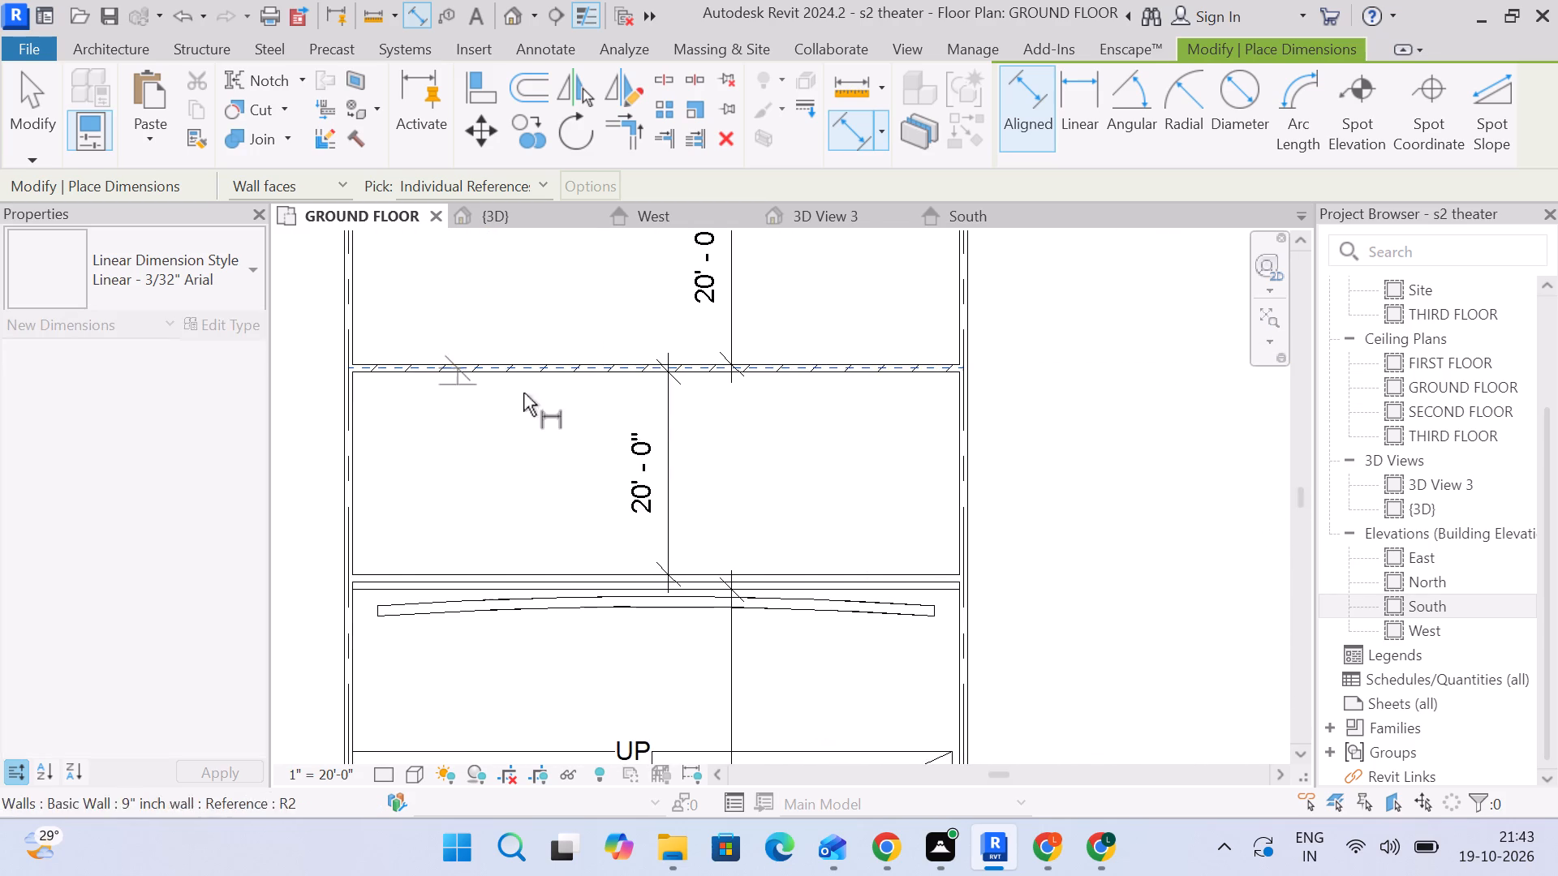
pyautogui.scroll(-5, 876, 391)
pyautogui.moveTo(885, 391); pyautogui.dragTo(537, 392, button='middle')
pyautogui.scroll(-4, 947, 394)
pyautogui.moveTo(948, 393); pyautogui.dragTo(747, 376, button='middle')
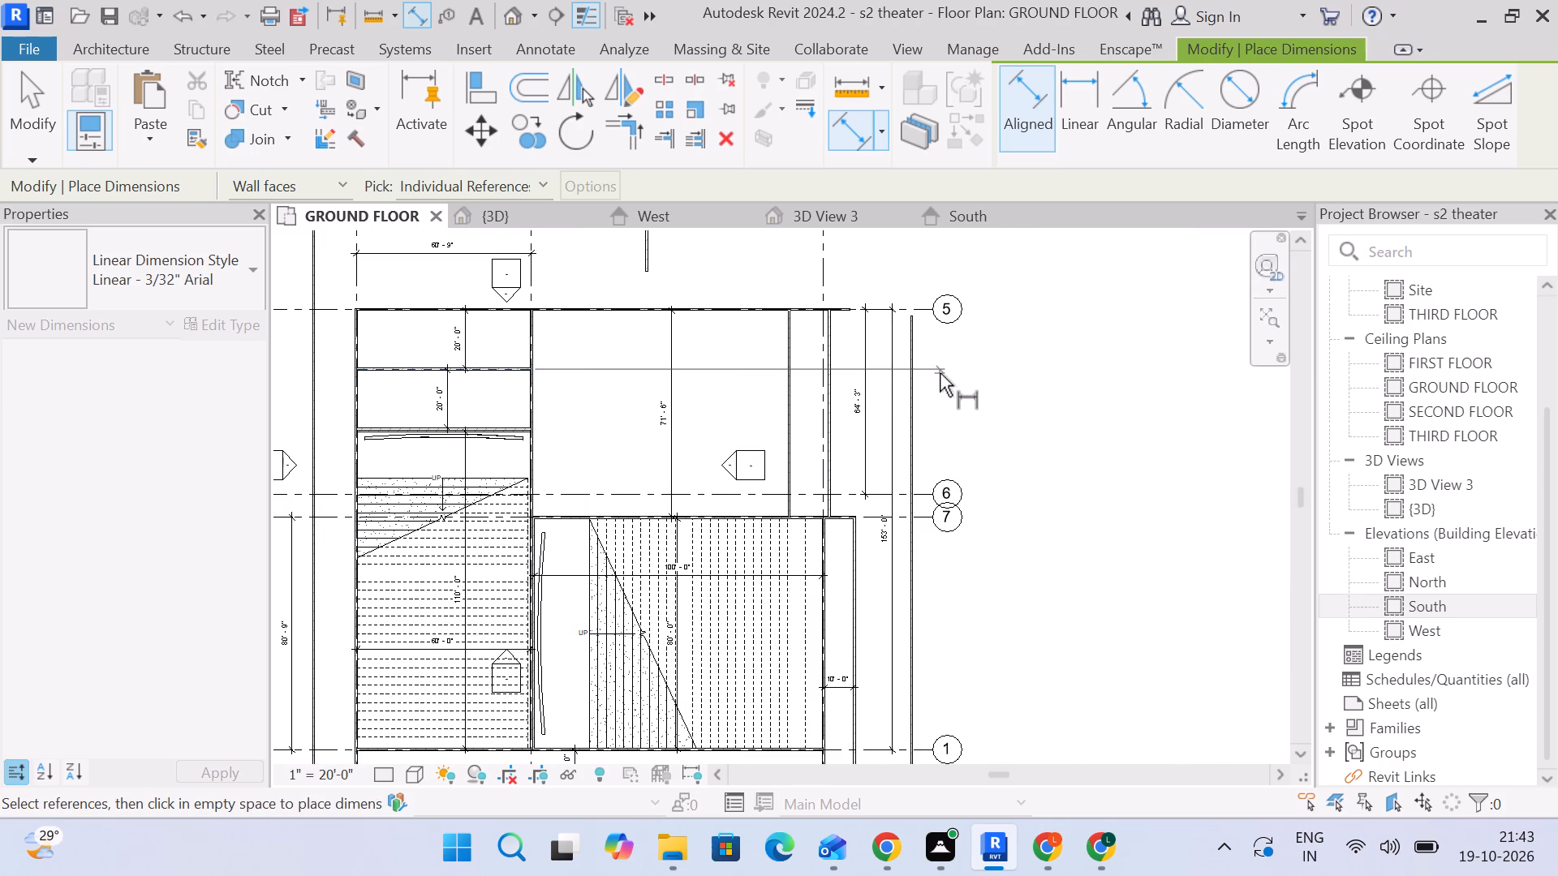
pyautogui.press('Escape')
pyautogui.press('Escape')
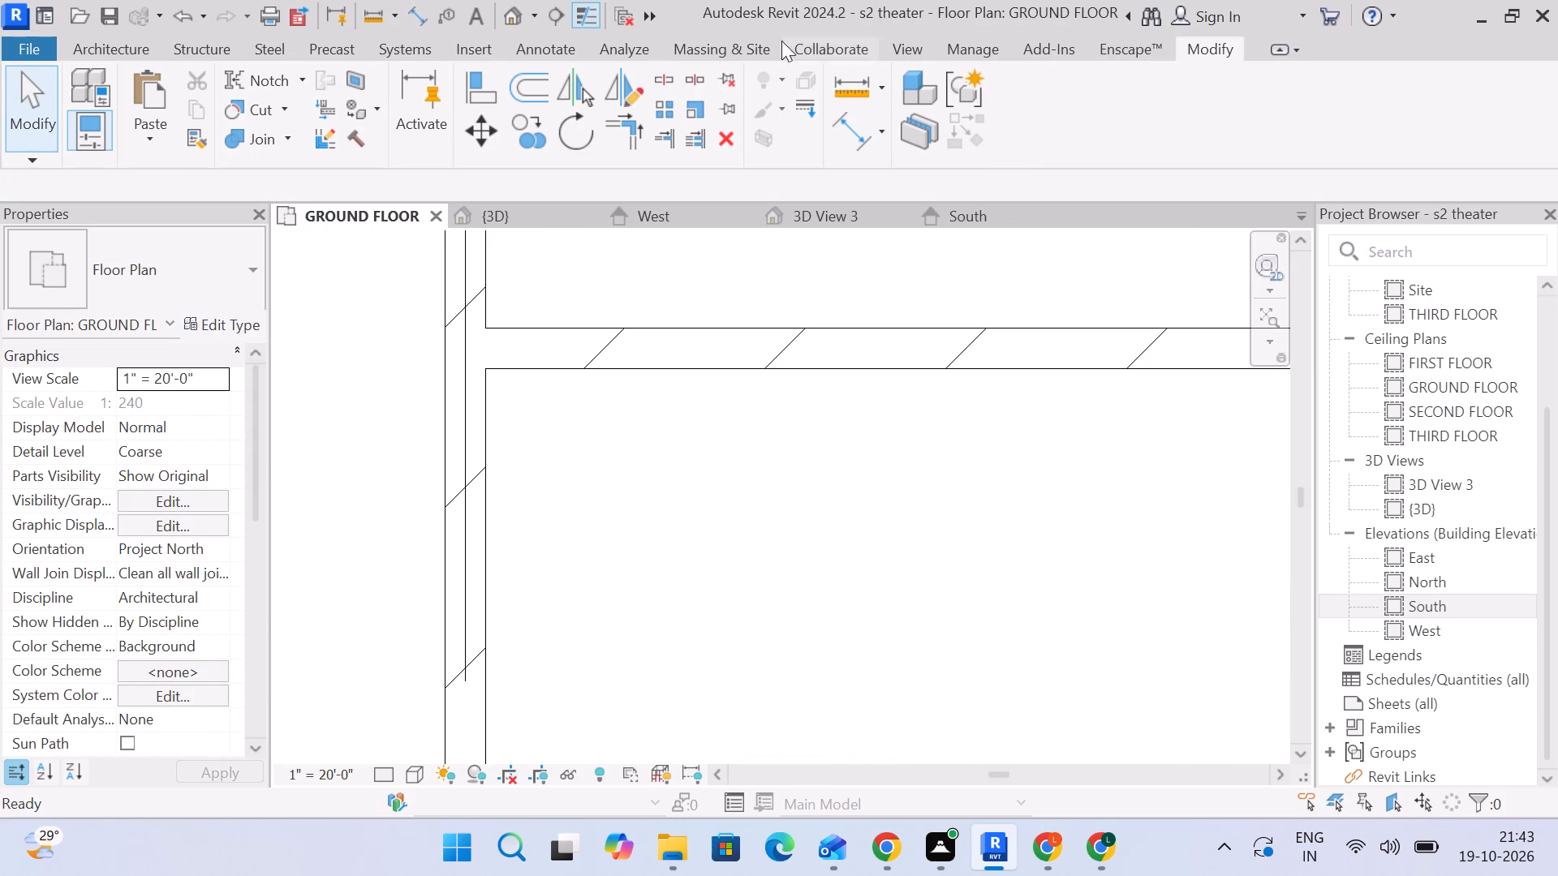
# Draw a grid line along the centreline of the first cross wall south of grid 5, ending in line with grid 1's east end.
pyautogui.click(131, 48)
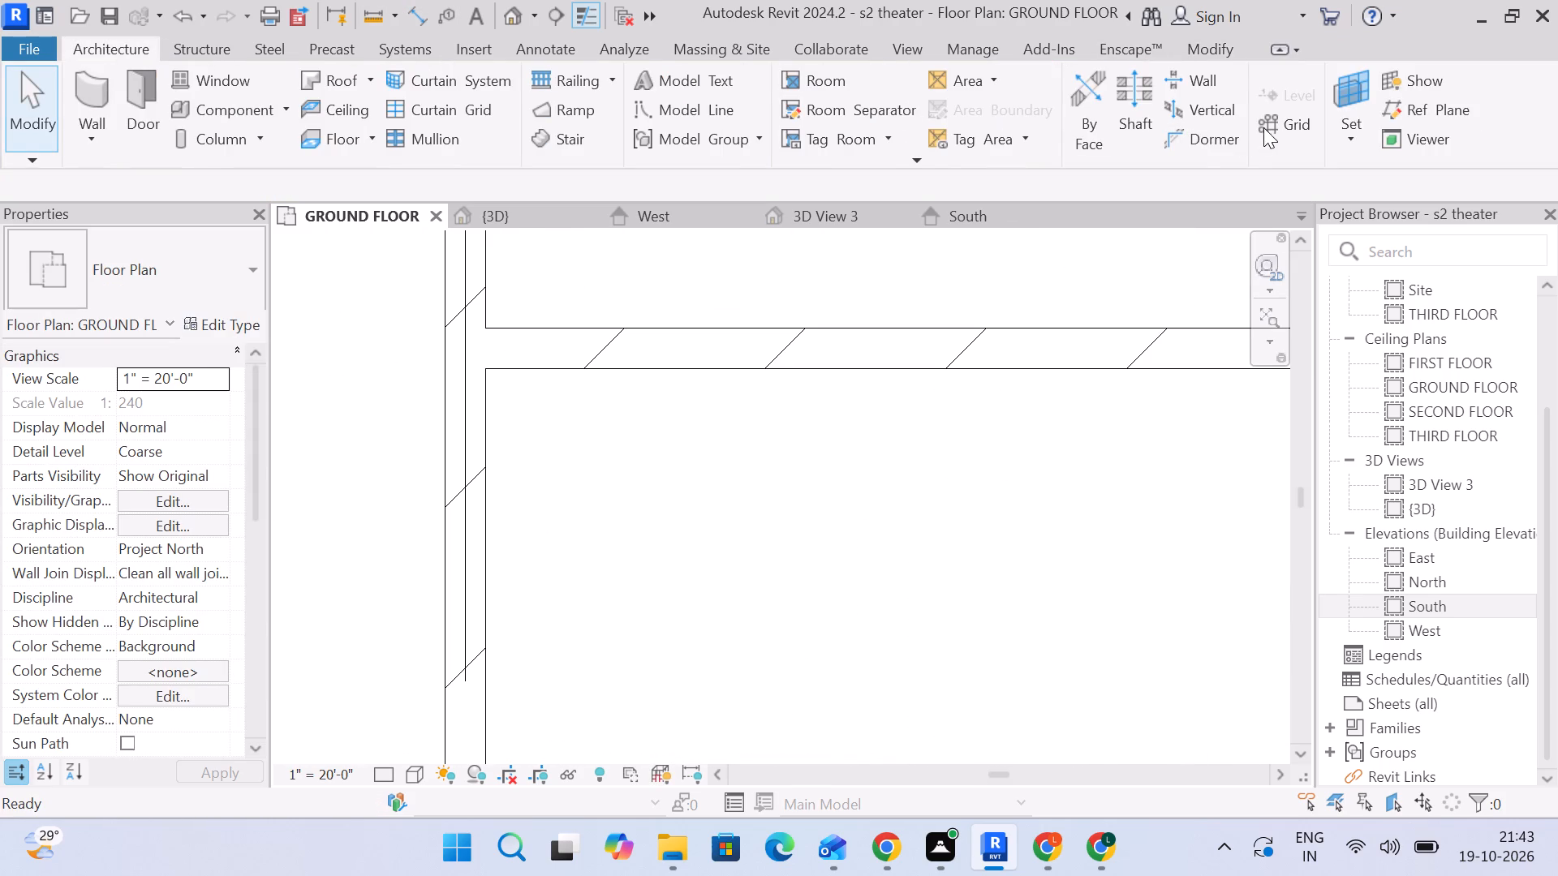
pyautogui.click(1267, 127)
pyautogui.scroll(-20, 501, 384)
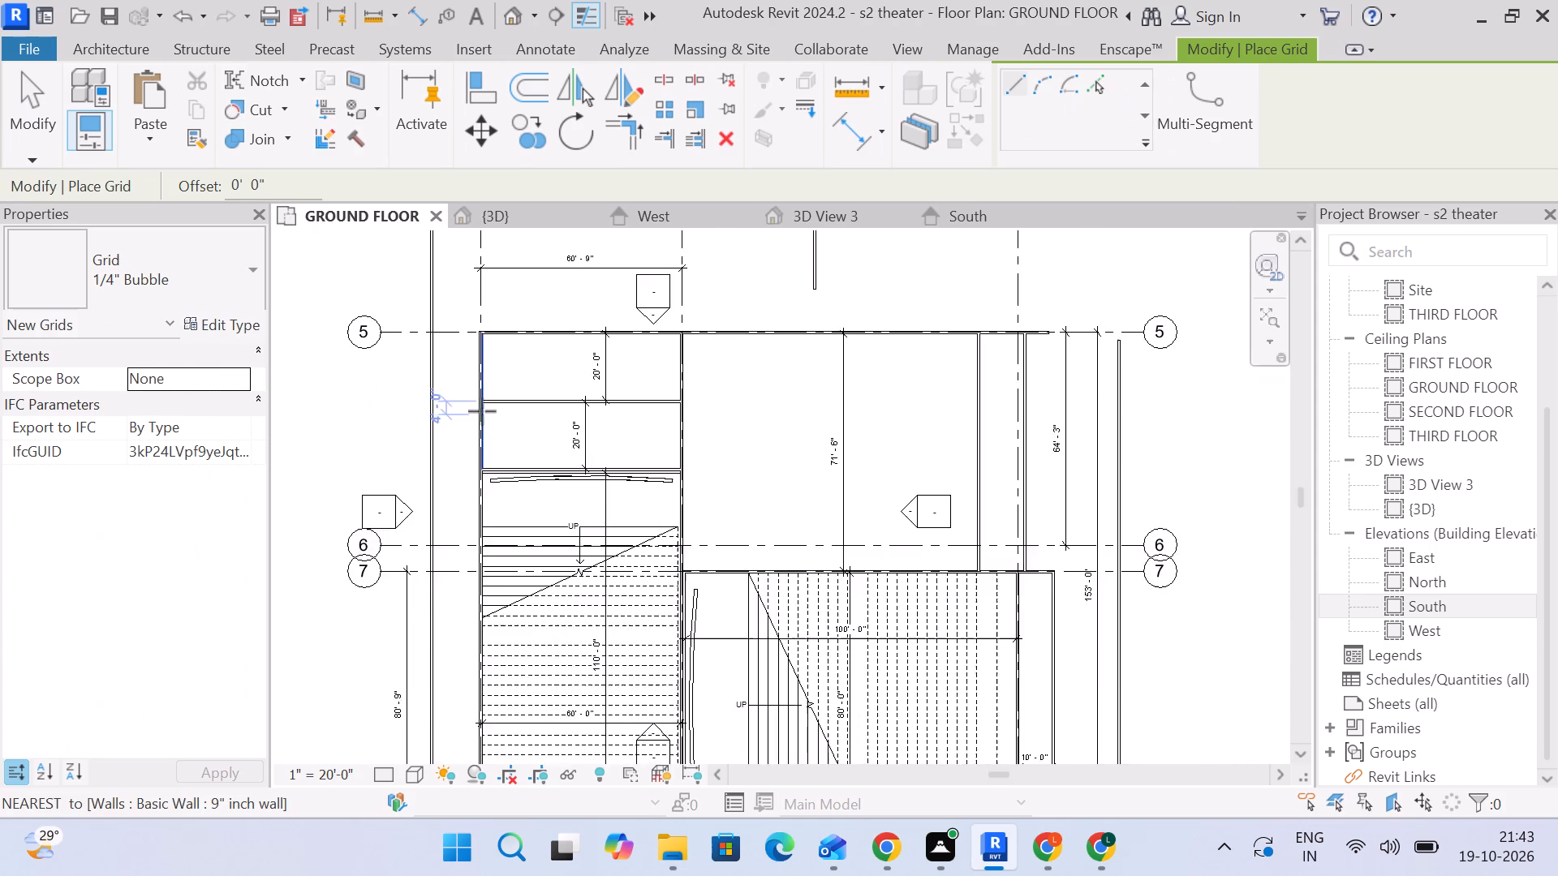
pyautogui.scroll(18, 484, 404)
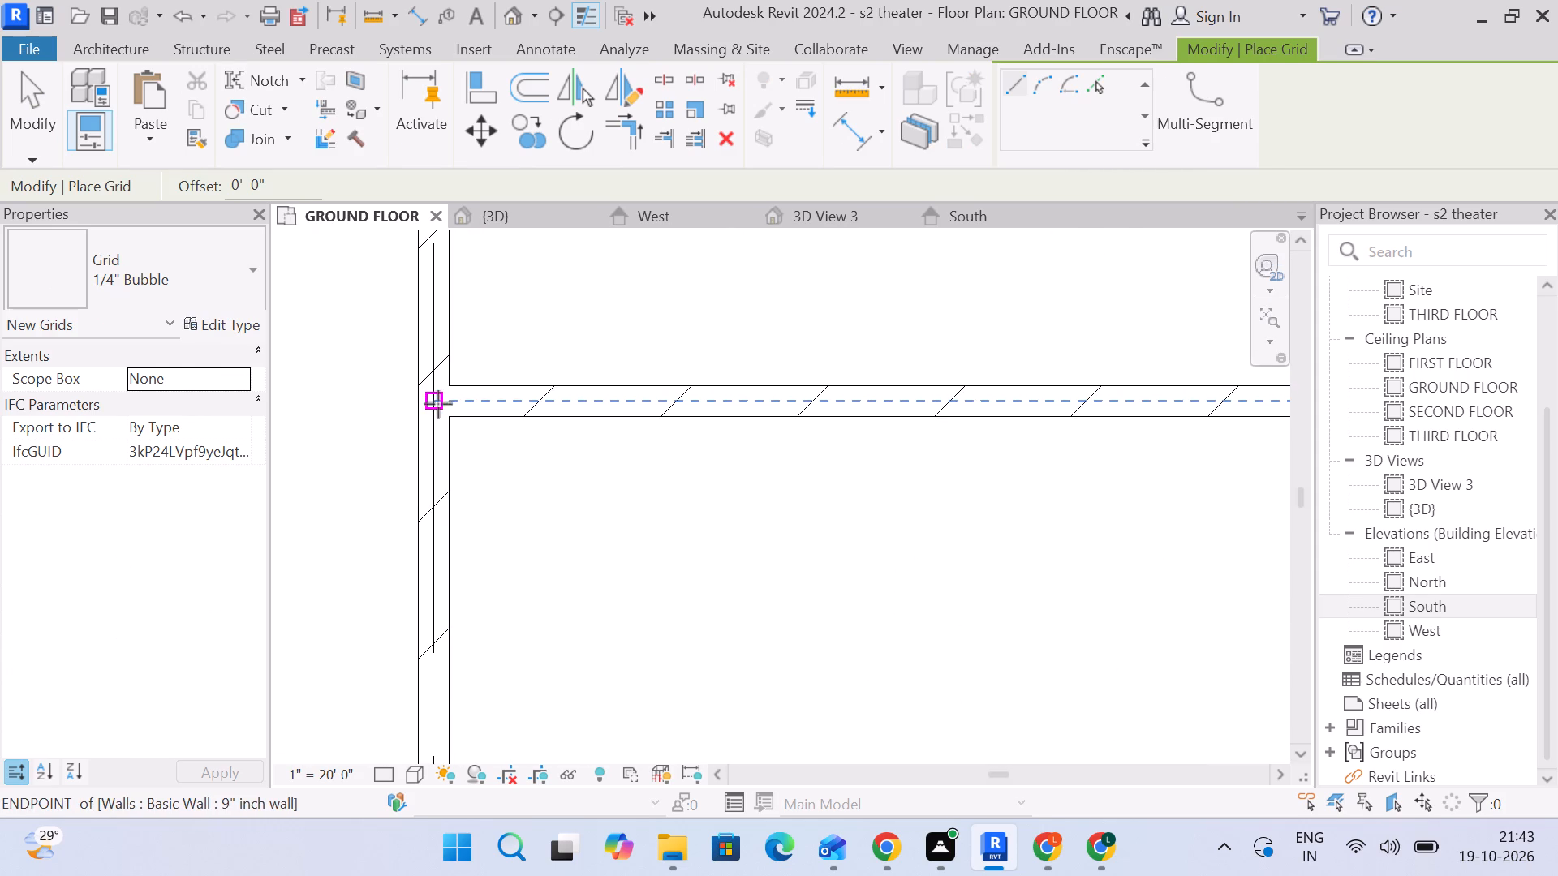
pyautogui.moveTo(438, 404); pyautogui.dragTo(453, 407)
pyautogui.scroll(-18, 777, 414)
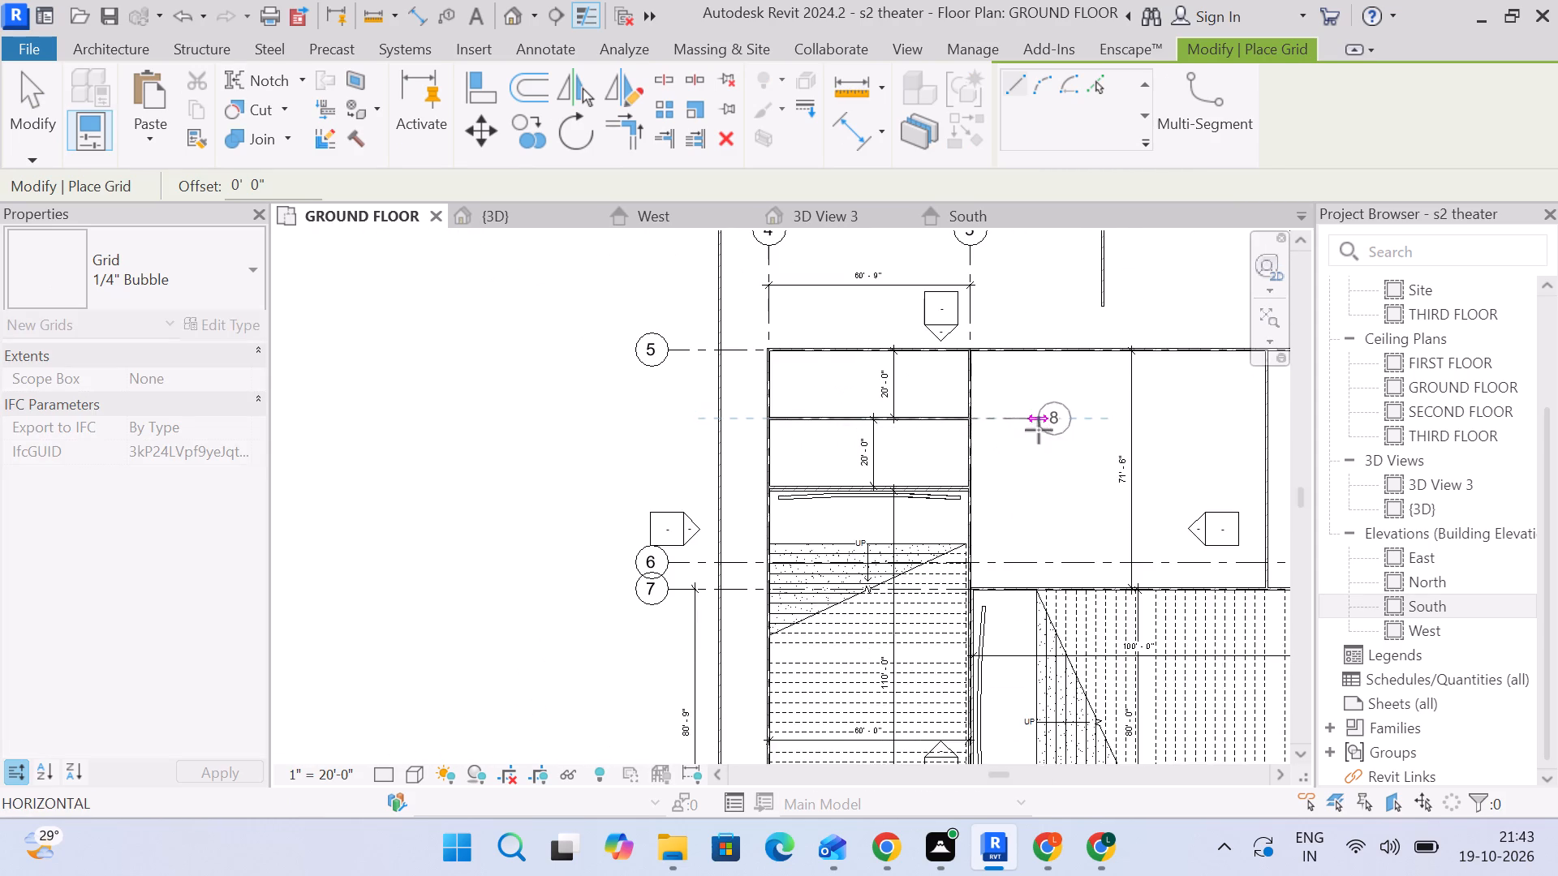
pyautogui.moveTo(1036, 425); pyautogui.dragTo(469, 395, button='middle')
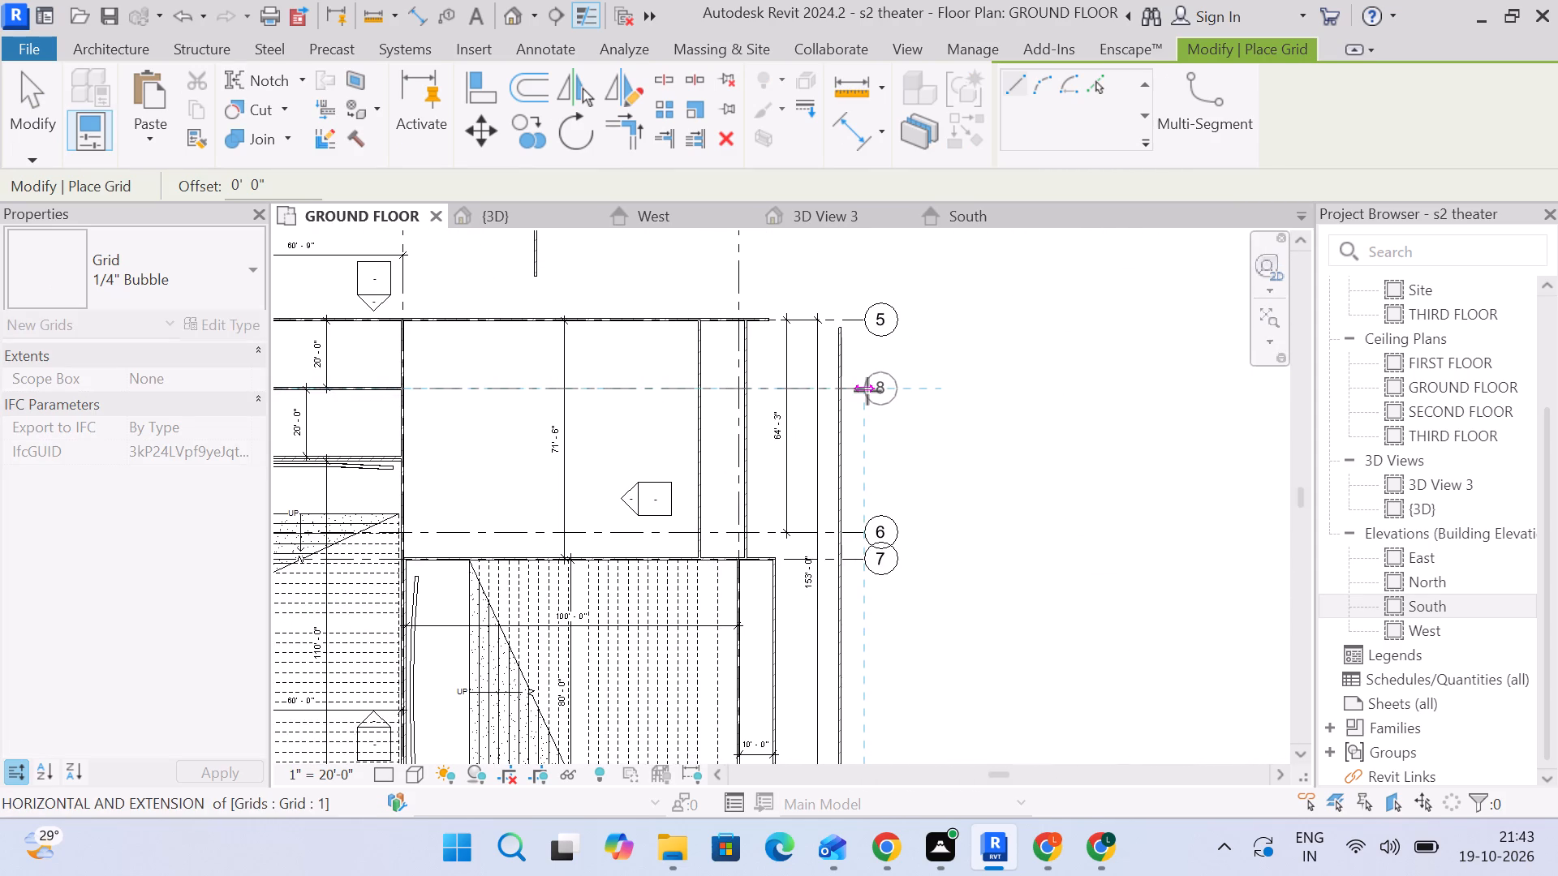
pyautogui.click(867, 391)
pyautogui.press('Escape')
# Draw a grid line along the cross wall just north of the west hall's curved screen, ending in line with grid 1's east end.
pyautogui.scroll(-4, 767, 453)
pyautogui.moveTo(710, 441); pyautogui.dragTo(1099, 348, button='middle')
pyautogui.scroll(2, 918, 324)
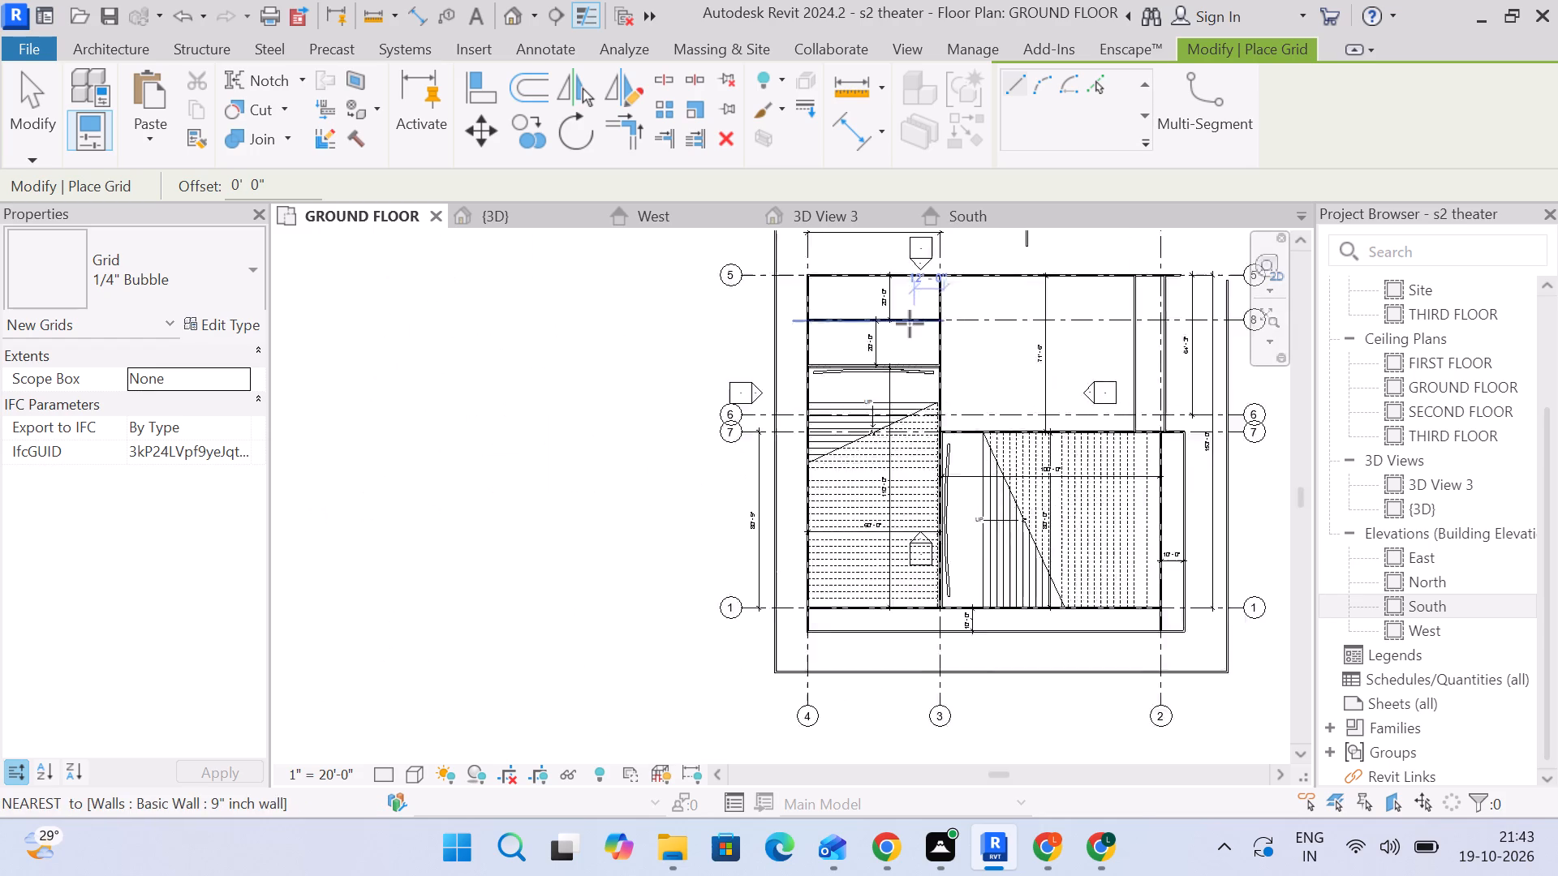
pyautogui.scroll(7, 910, 324)
pyautogui.scroll(9, 695, 380)
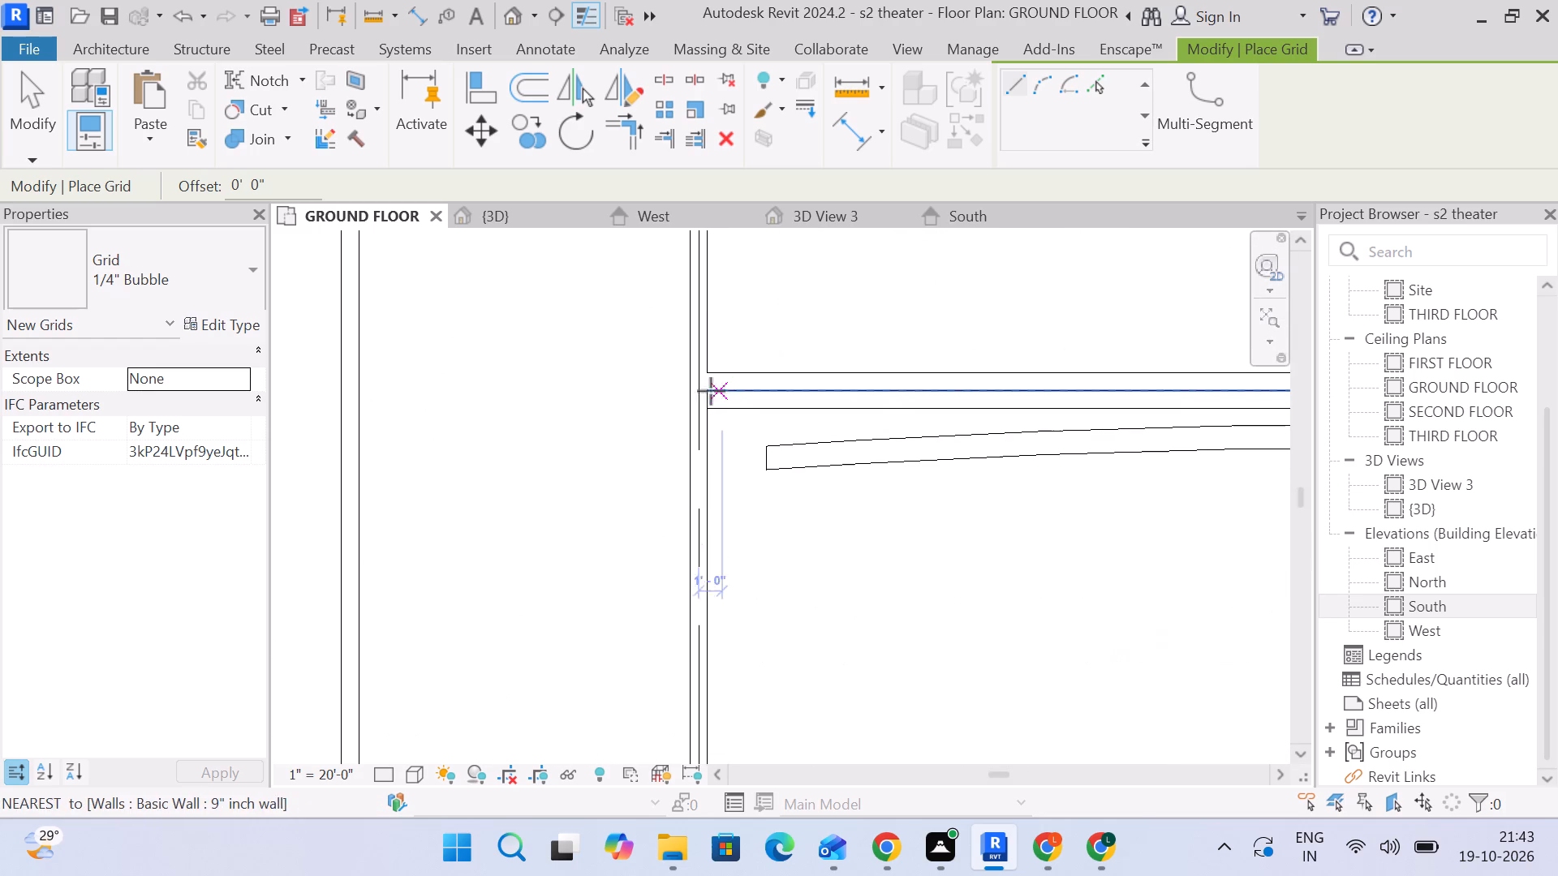
pyautogui.scroll(3, 703, 389)
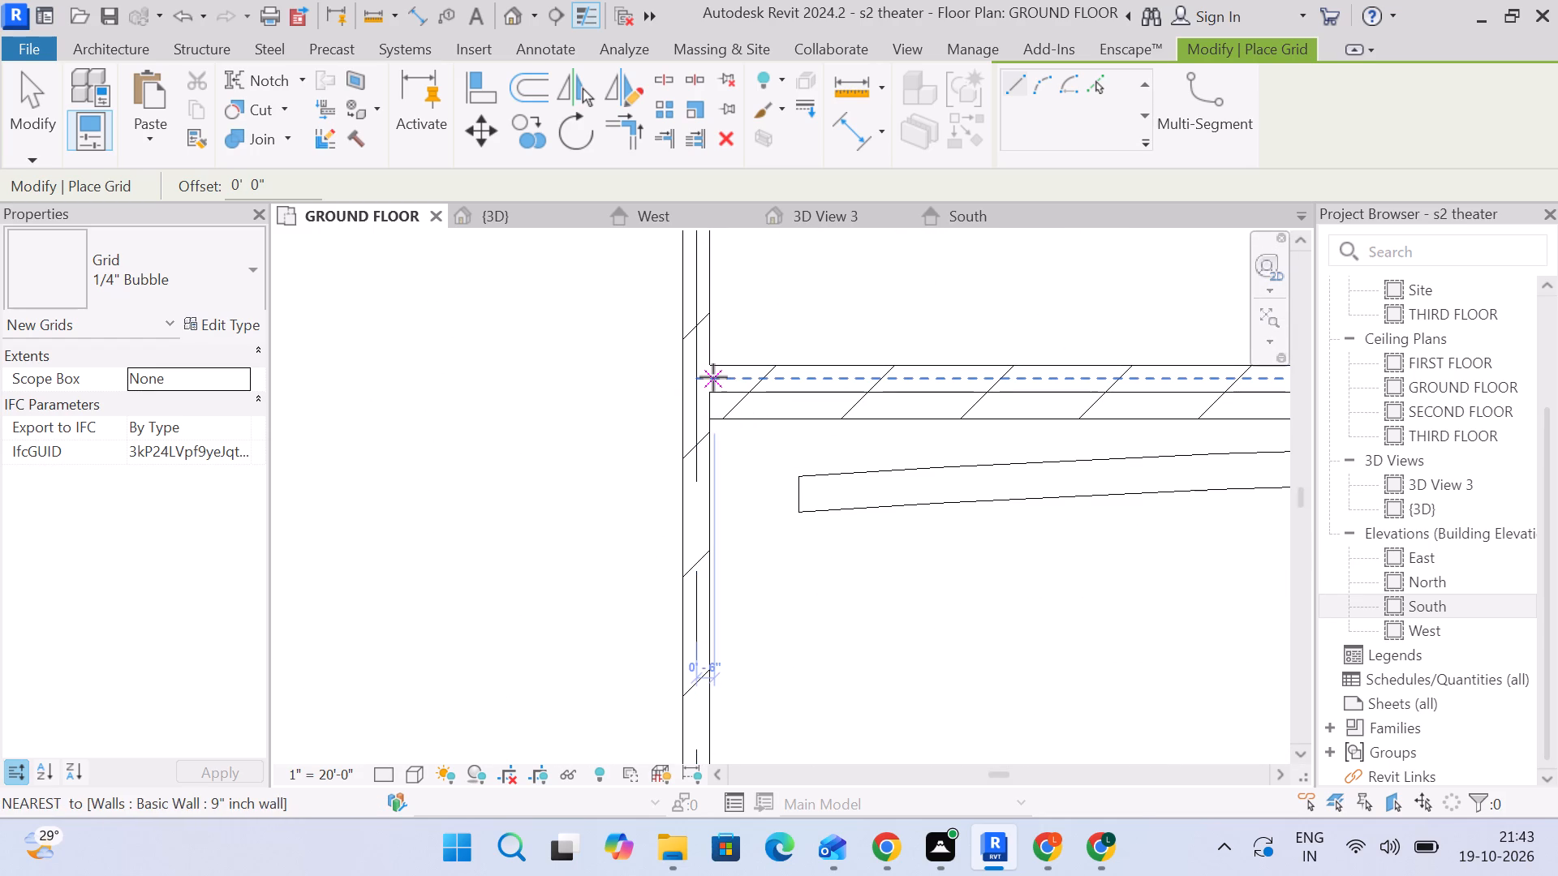
pyautogui.click(713, 378)
pyautogui.scroll(-6, 880, 378)
pyautogui.moveTo(889, 380); pyautogui.dragTo(485, 343, button='middle')
pyautogui.scroll(-3, 512, 342)
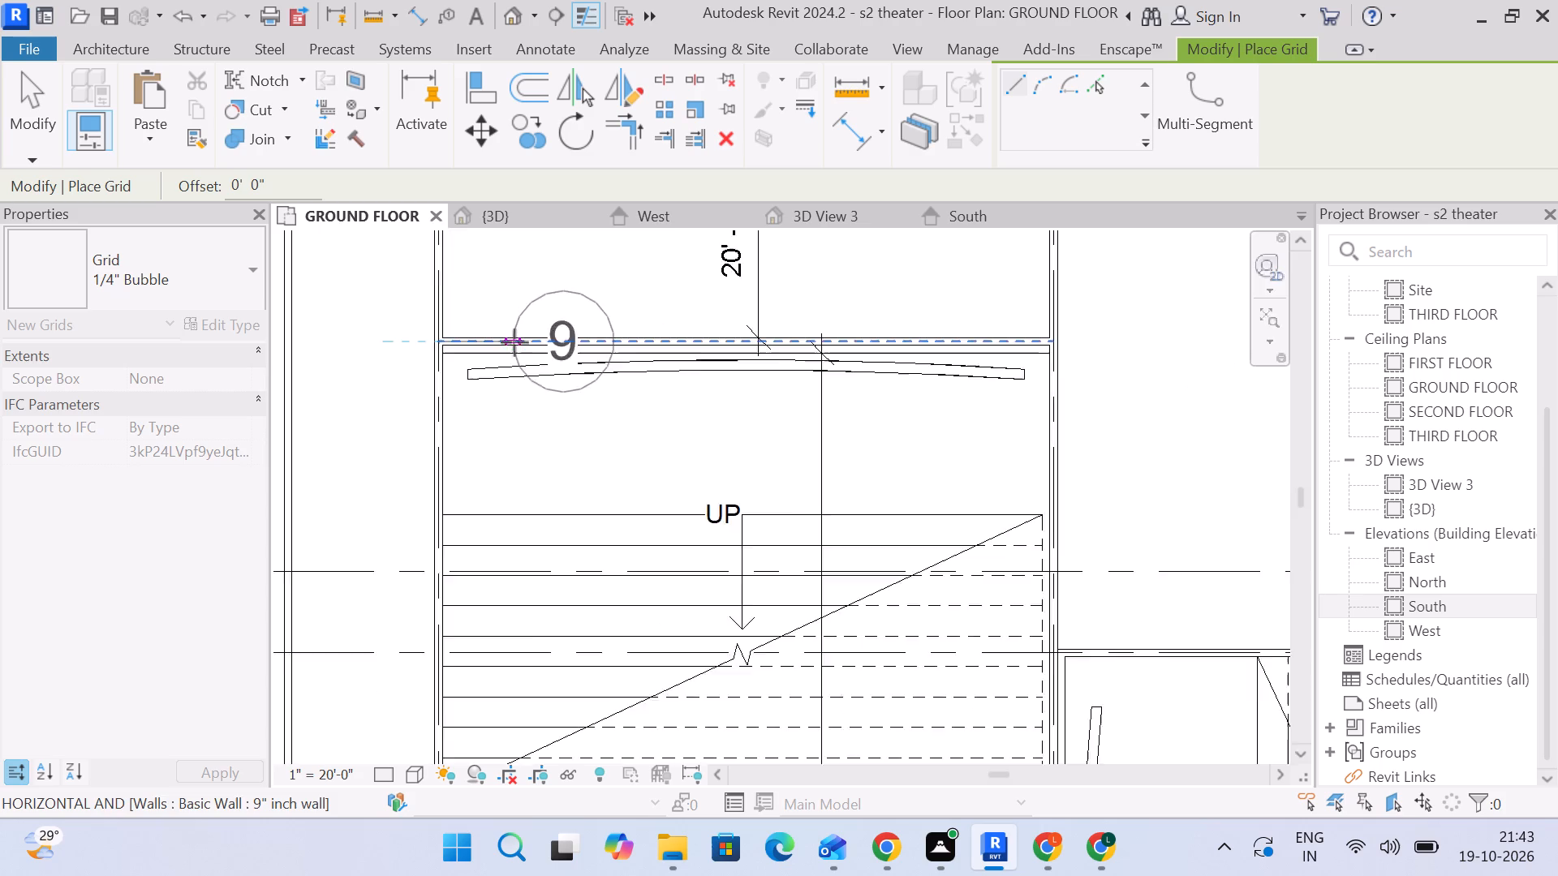
pyautogui.scroll(-8, 514, 342)
pyautogui.moveTo(954, 327); pyautogui.dragTo(740, 325, button='middle')
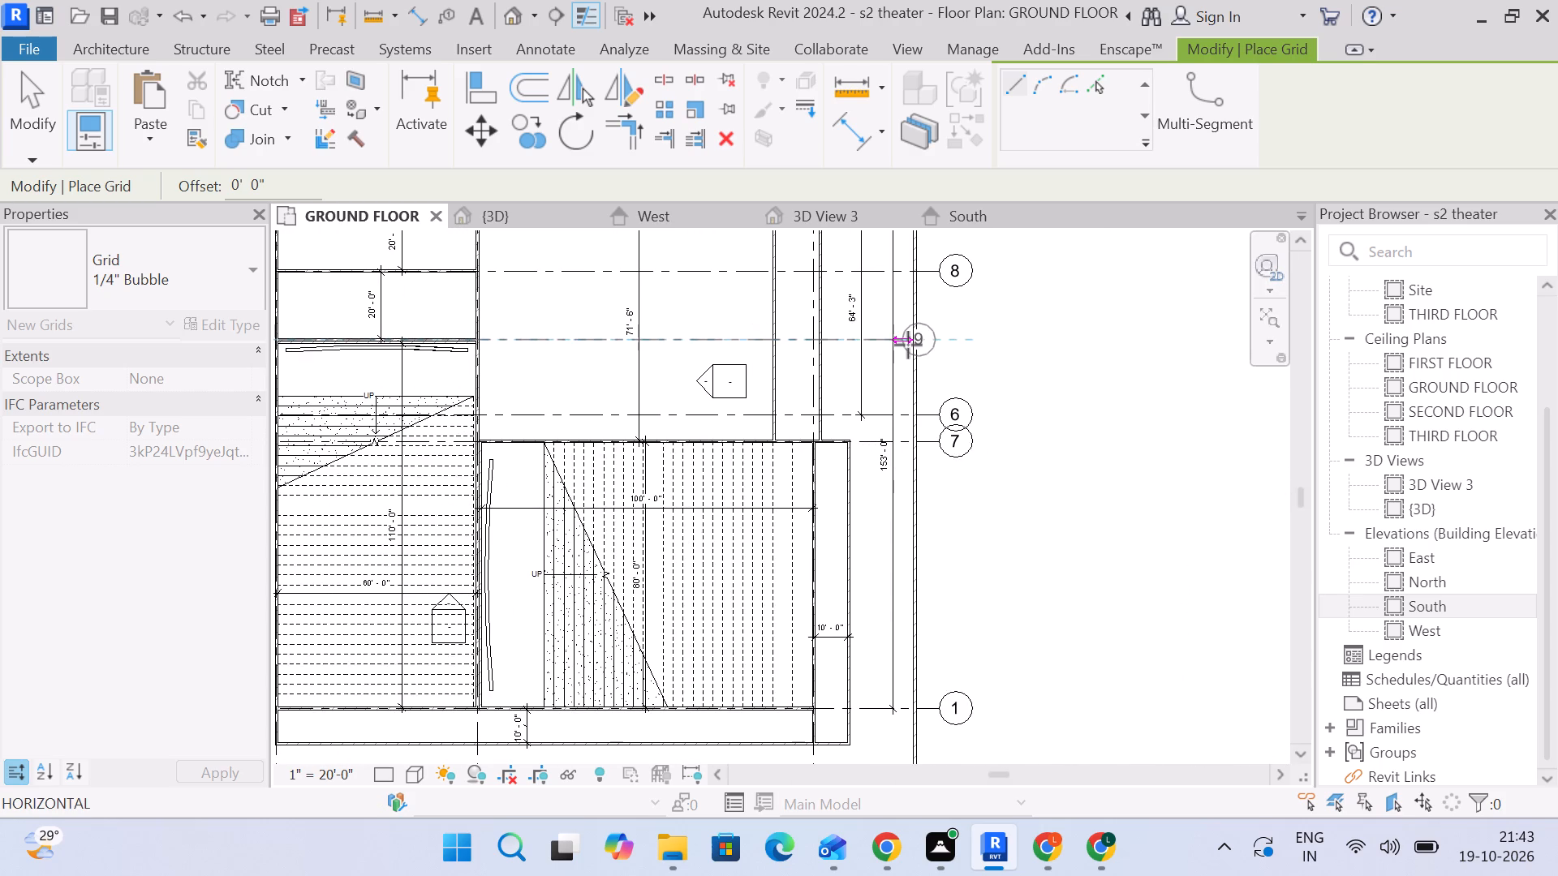
pyautogui.scroll(-3, 940, 351)
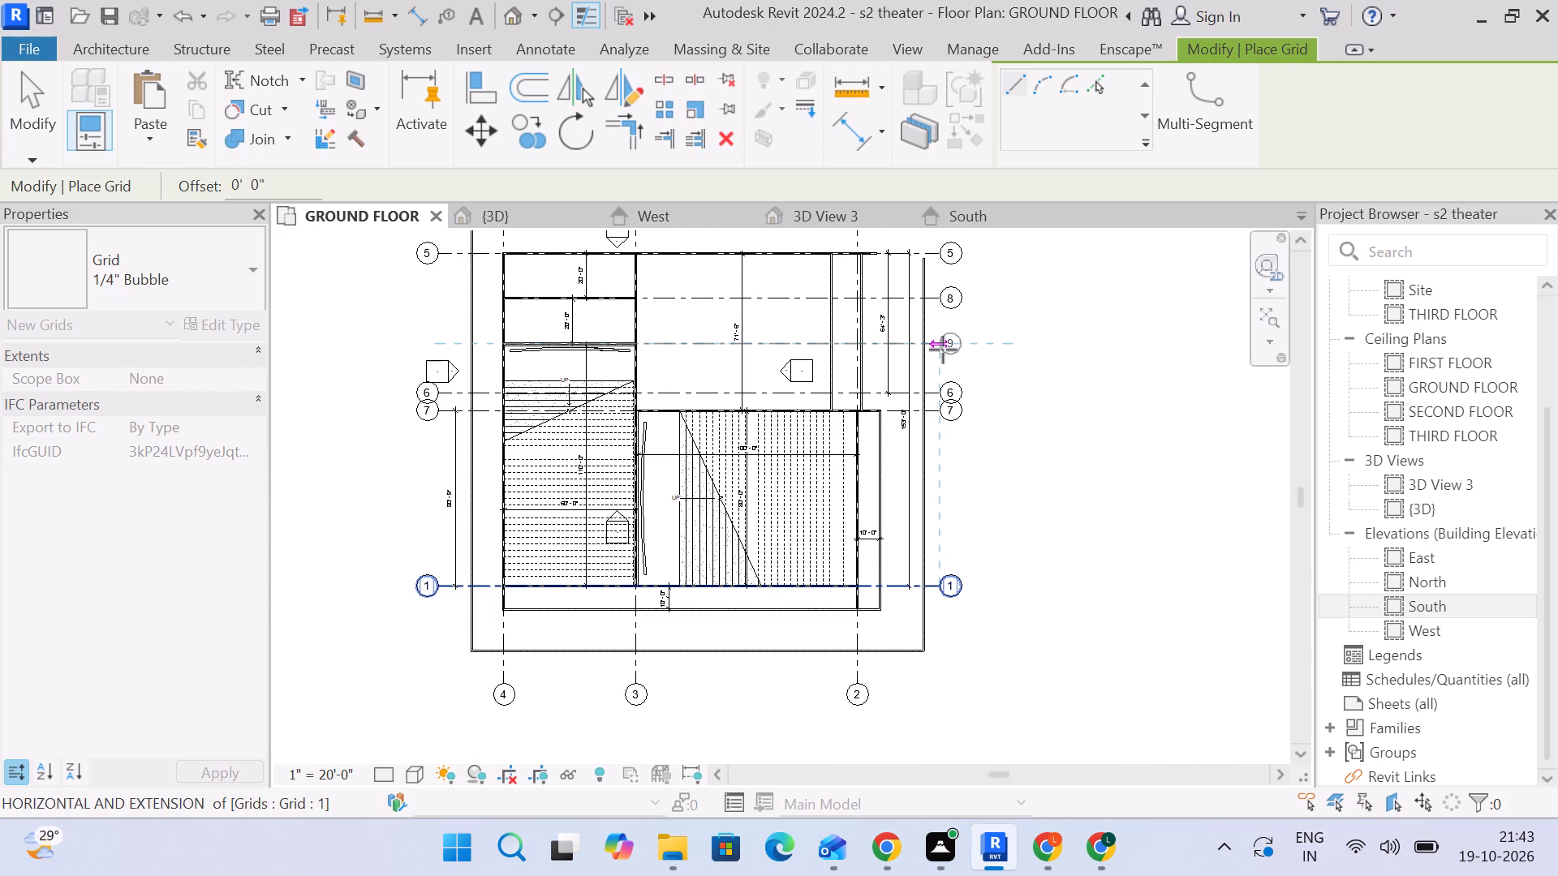
pyautogui.click(945, 347)
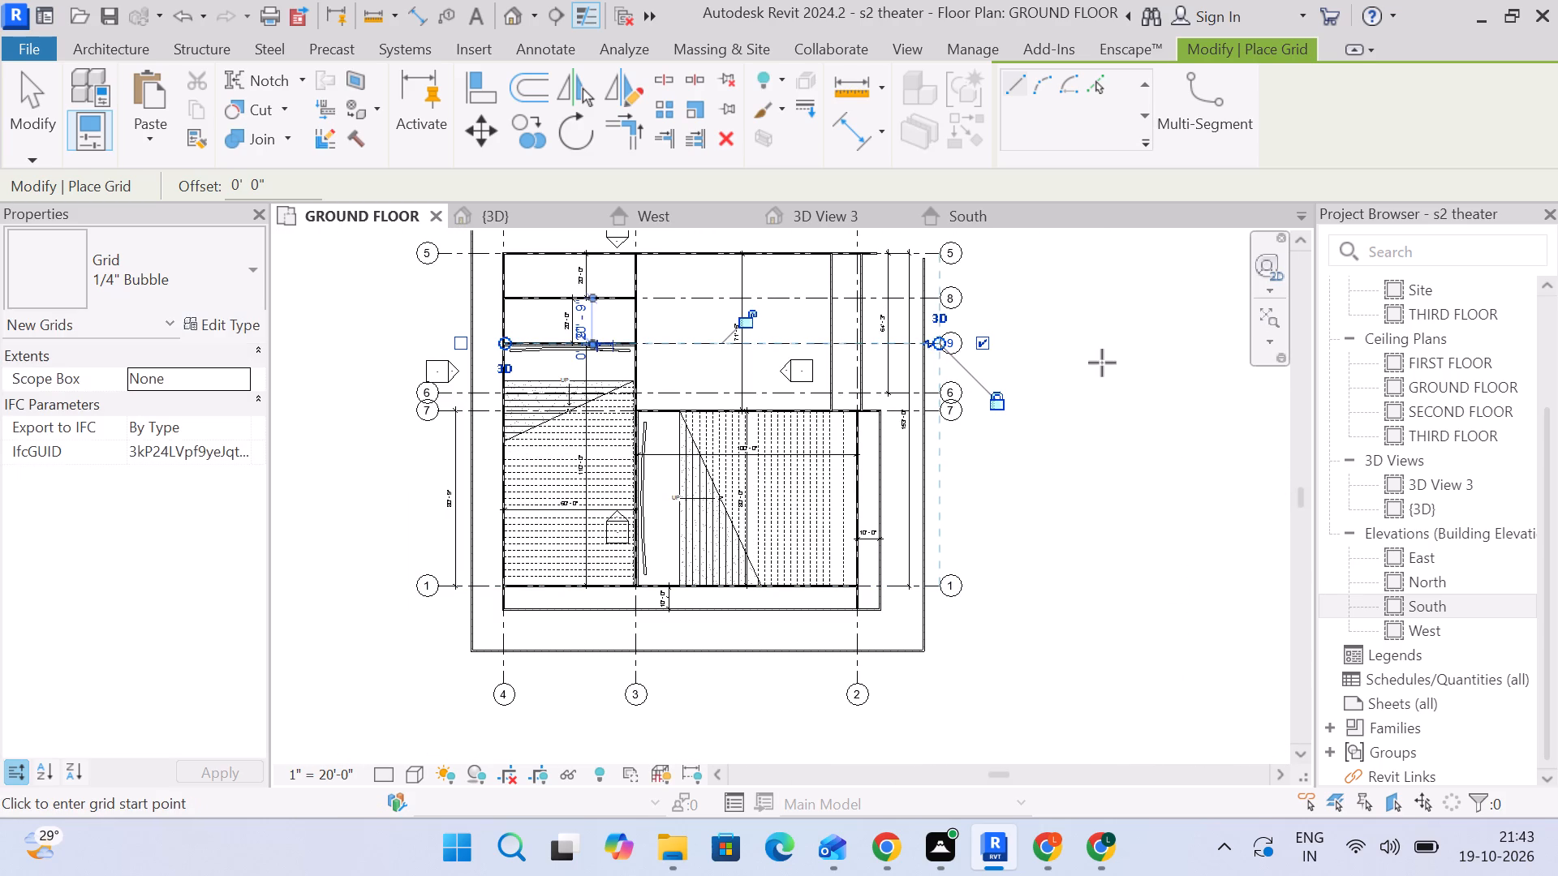
pyautogui.press('Escape')
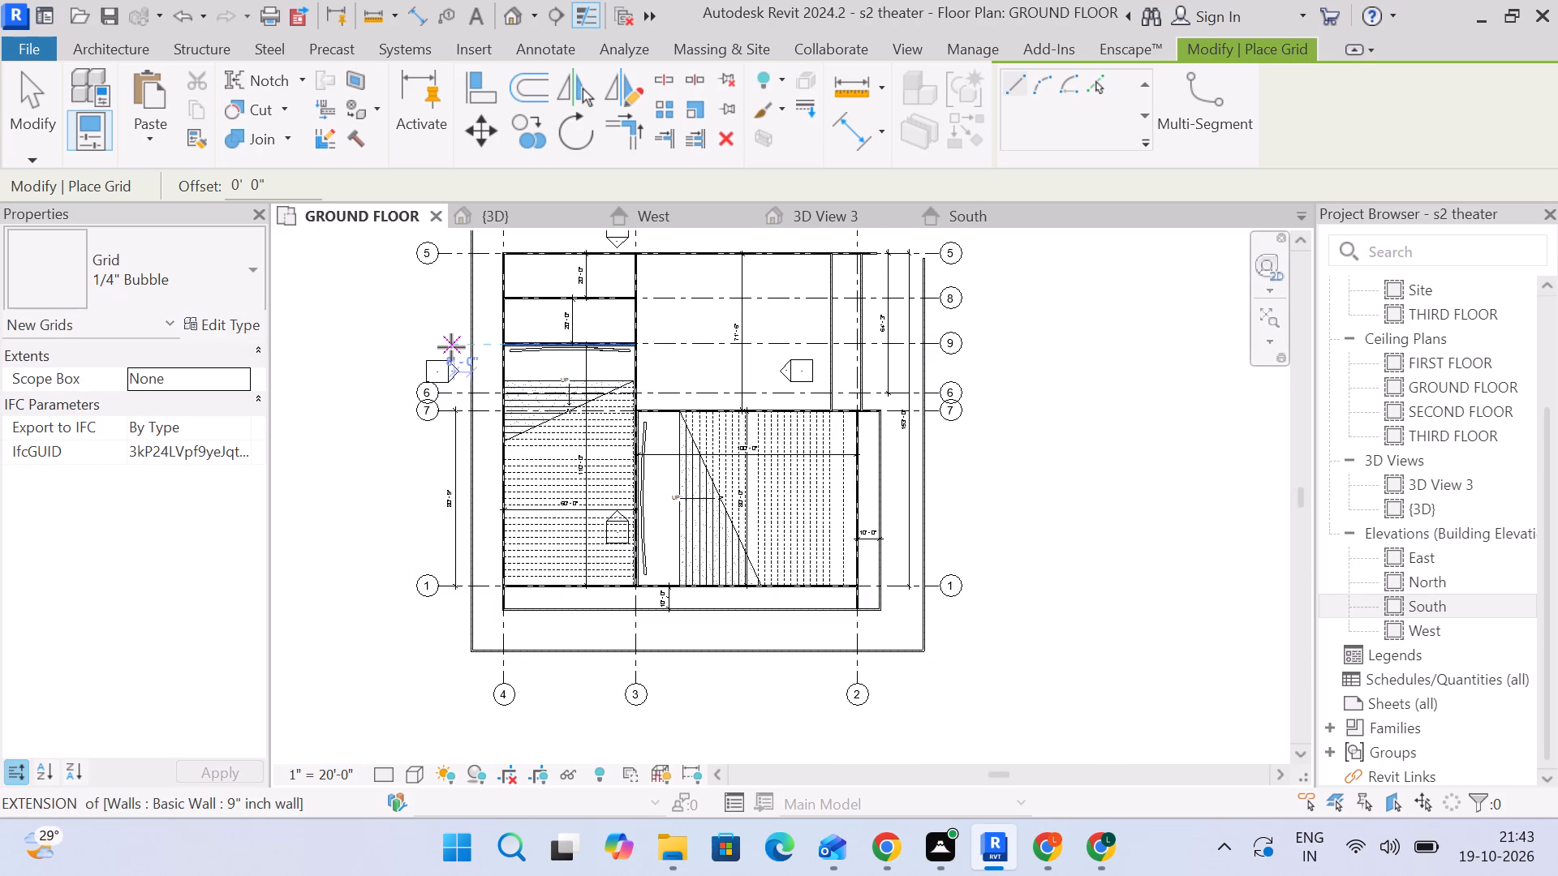
pyautogui.press('Escape')
pyautogui.press('Escape')
# Extend grid 8's west end past the western boundary wall to align with the other grids, and show its bubble there.
pyautogui.click(701, 290)
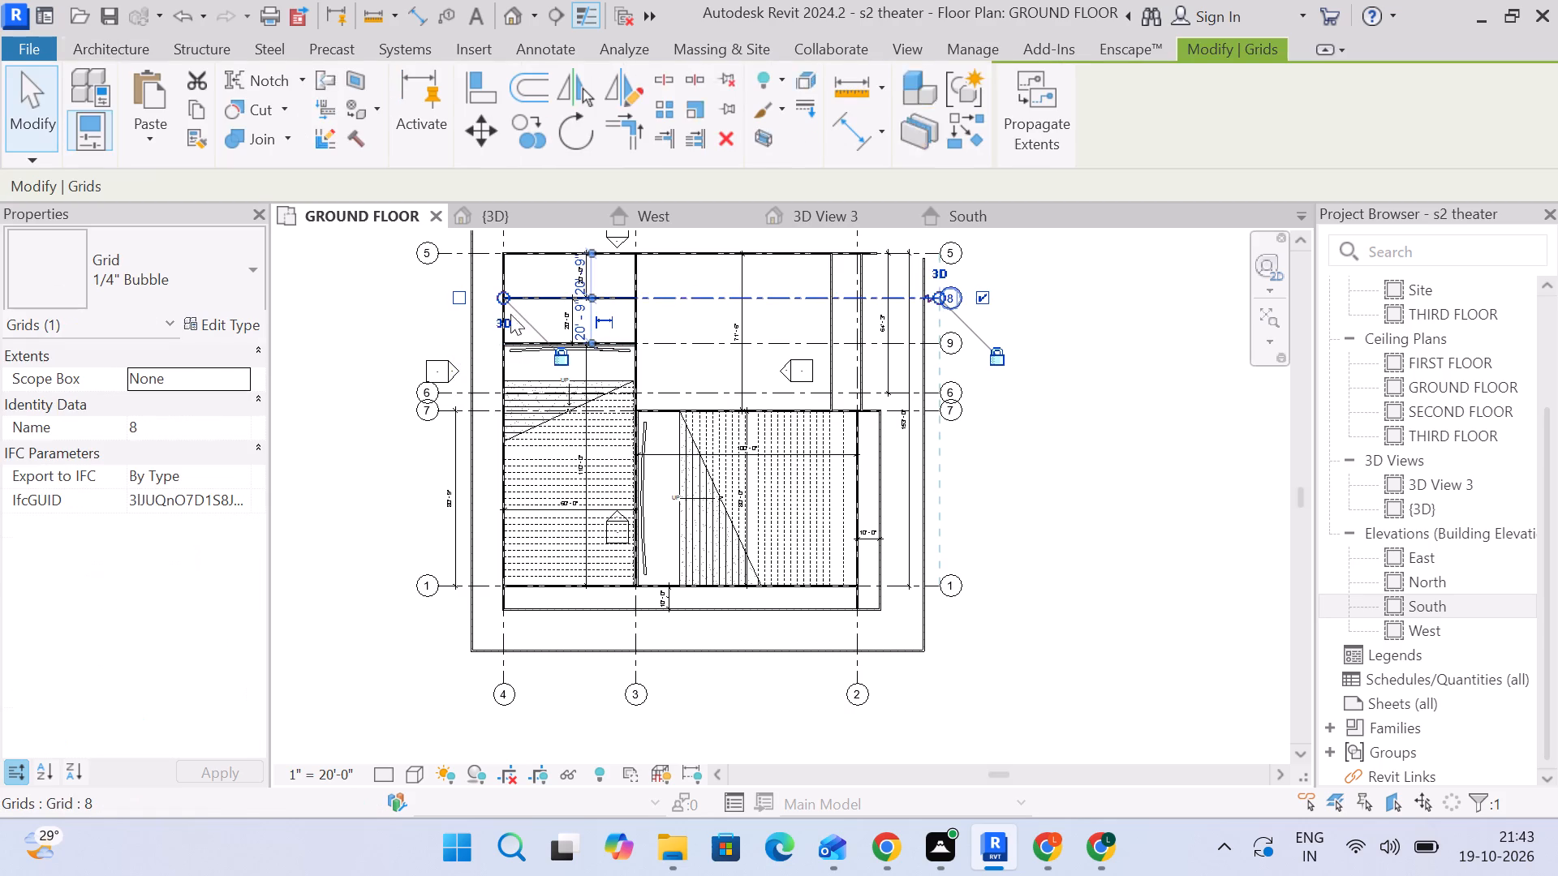
pyautogui.click(450, 297)
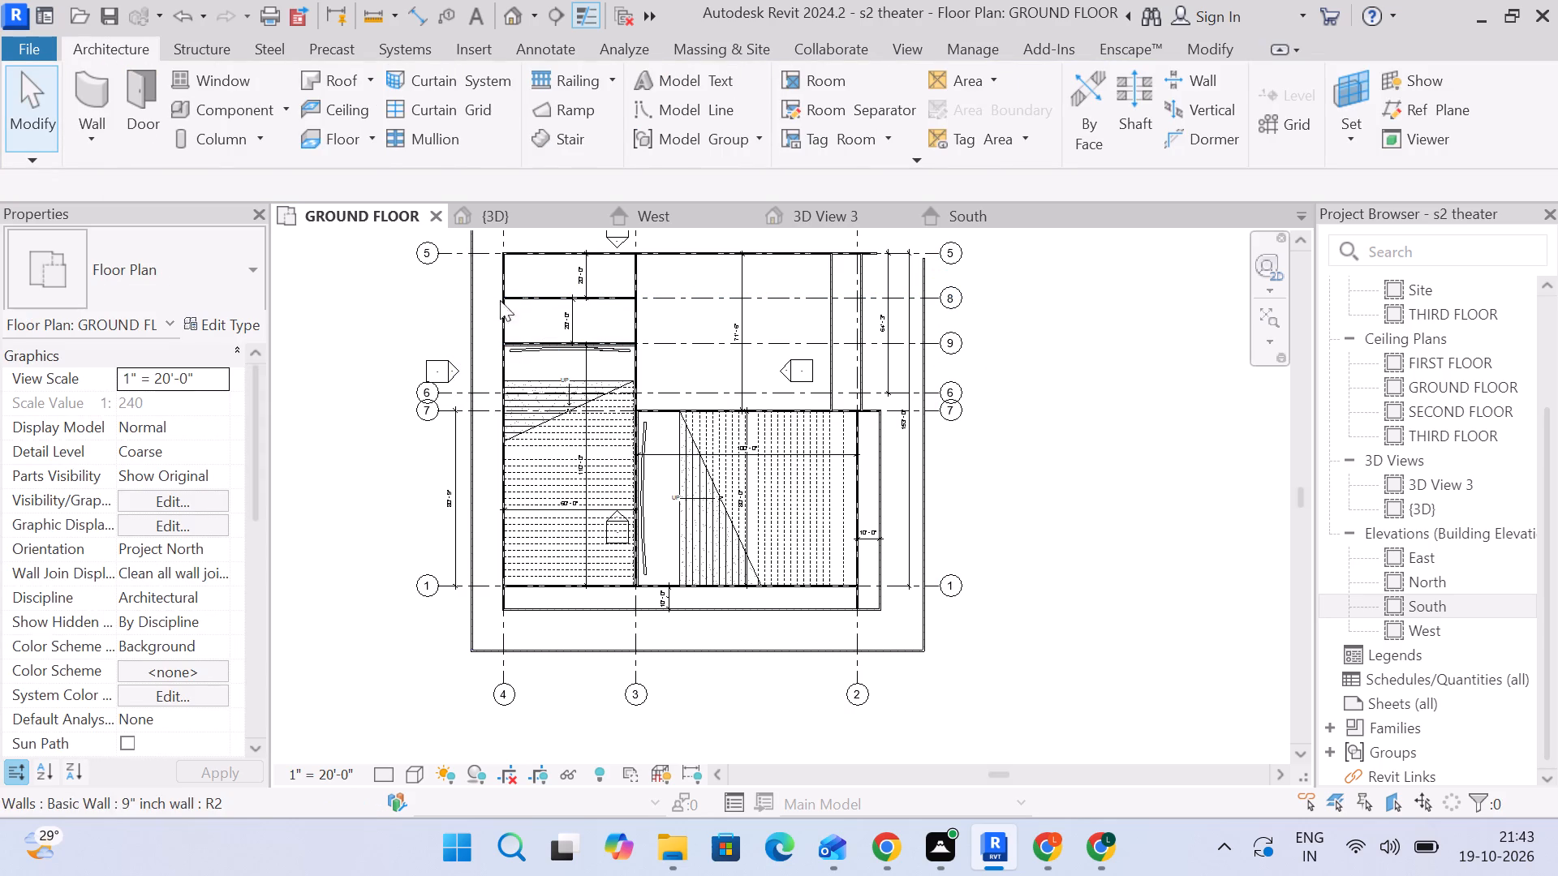
pyautogui.press('Escape')
pyautogui.click(693, 307)
pyautogui.moveTo(503, 302); pyautogui.dragTo(501, 301)
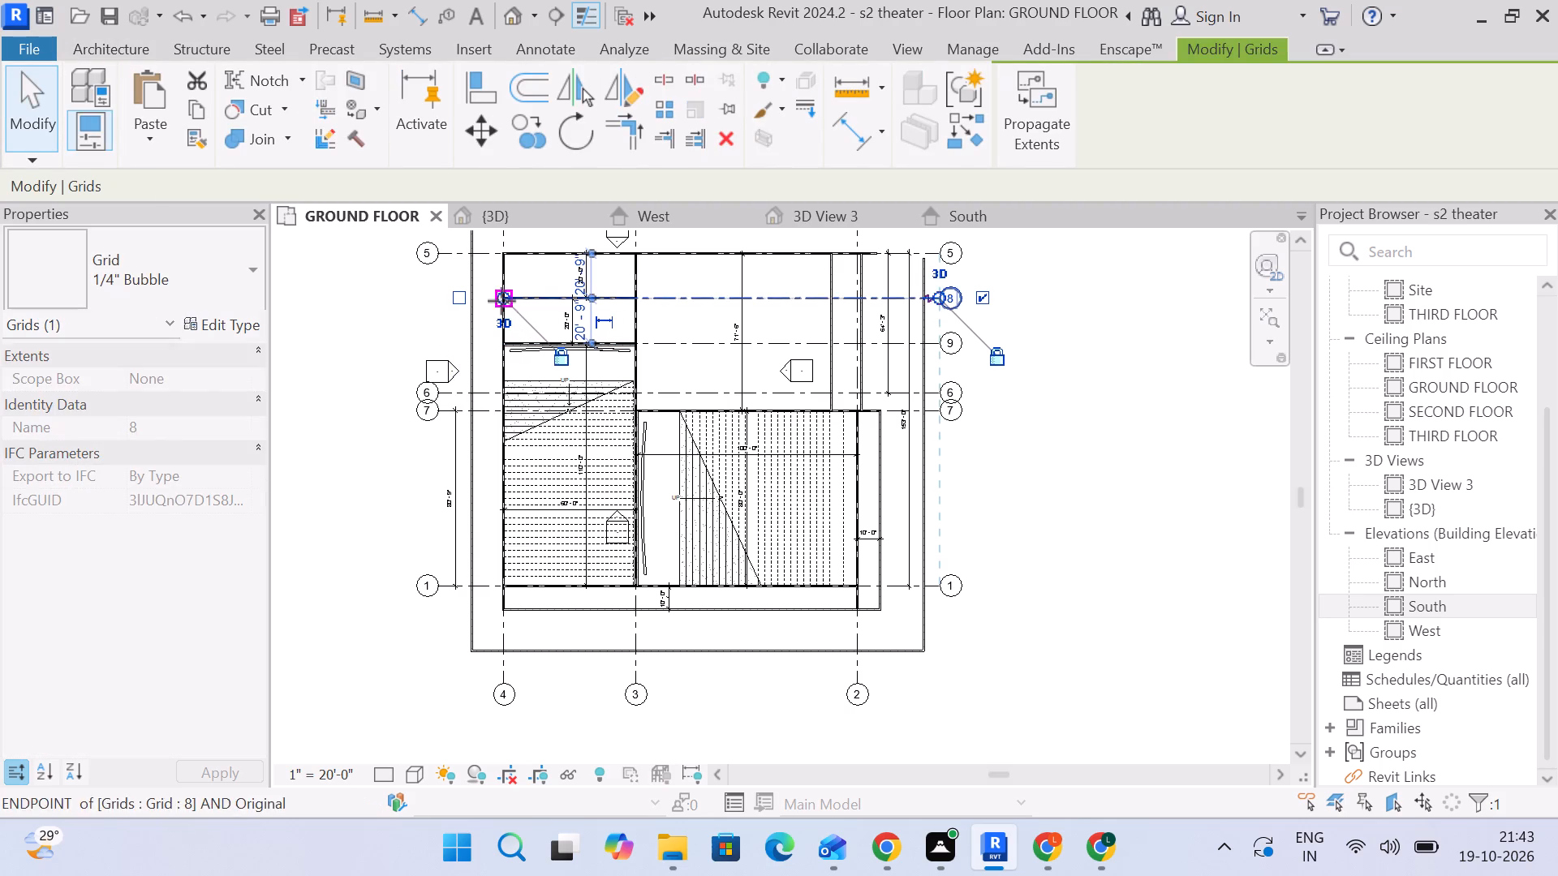
pyautogui.moveTo(501, 301); pyautogui.dragTo(441, 301)
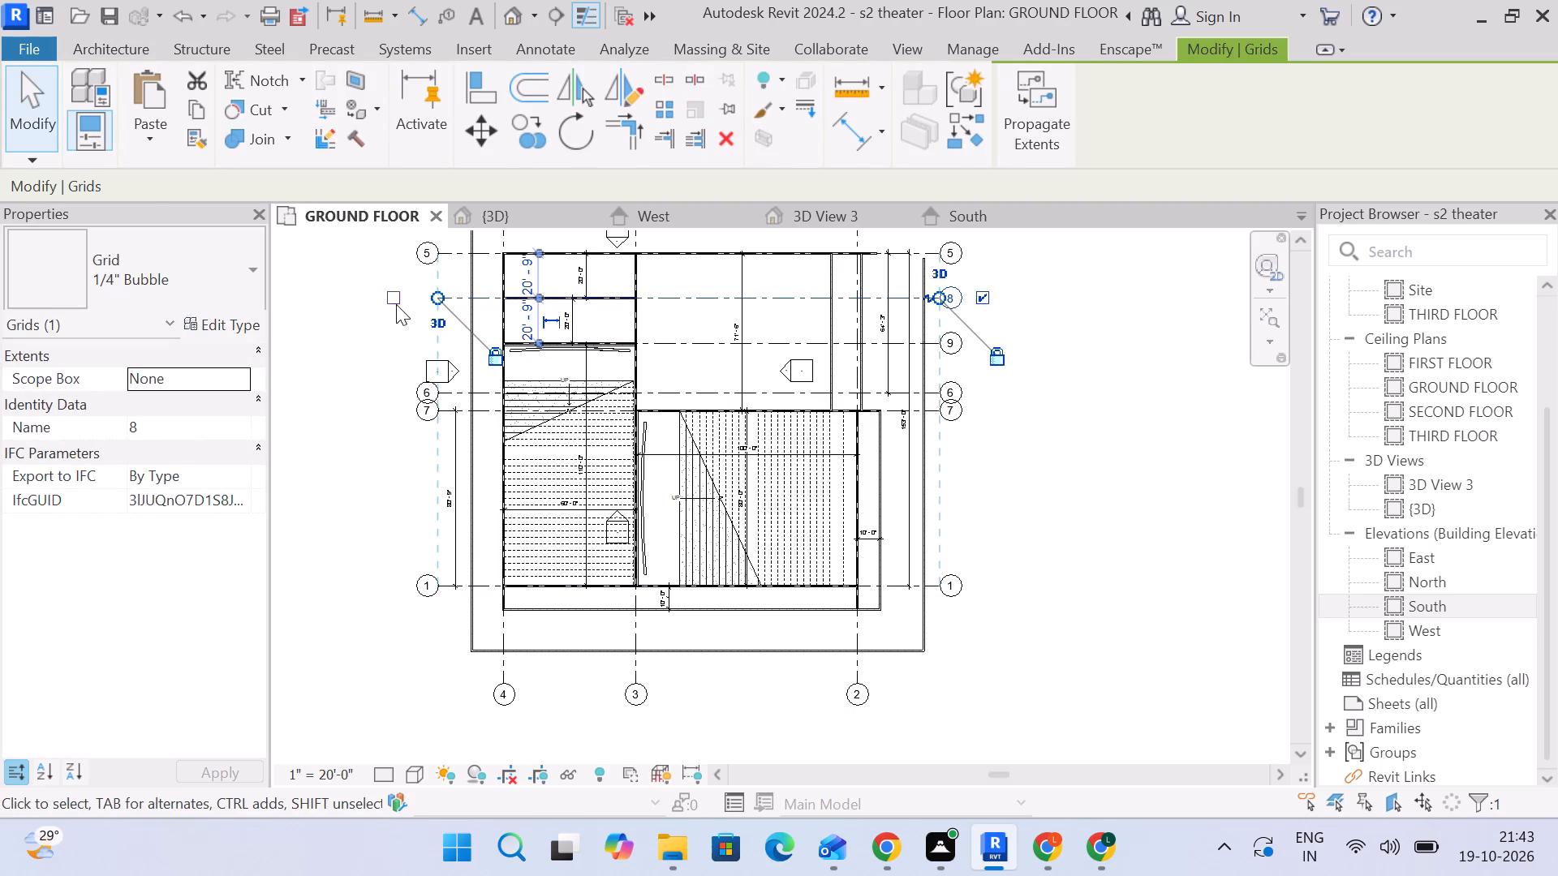
pyautogui.click(388, 301)
pyautogui.click(359, 333)
# Extend grid 9's west end past the western boundary wall to align with grid 1, and show its bubble there.
pyautogui.click(745, 347)
pyautogui.click(682, 343)
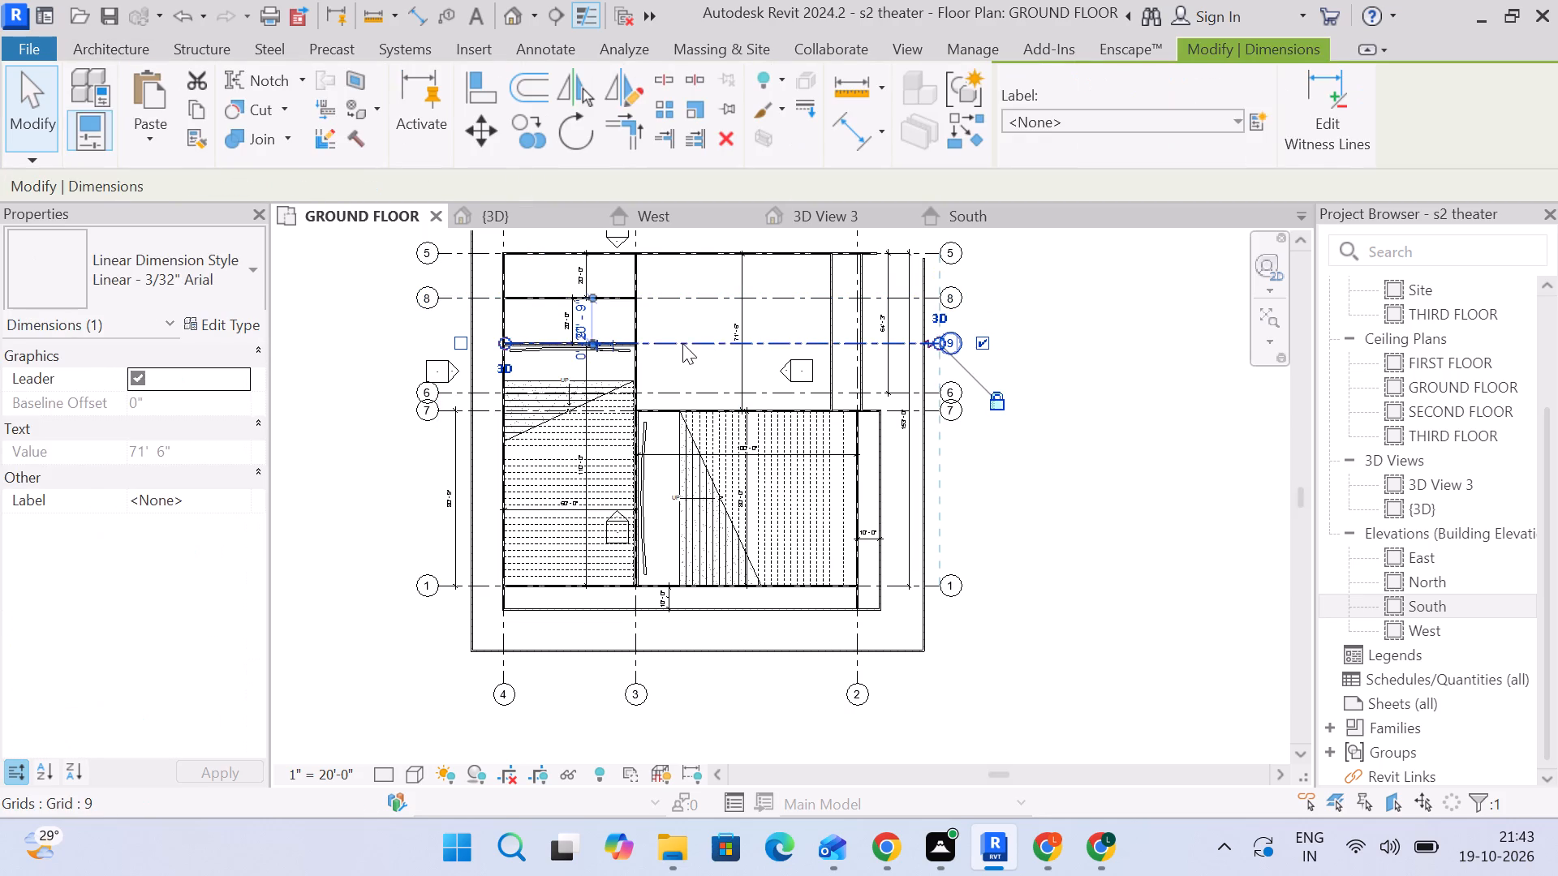
pyautogui.moveTo(503, 339); pyautogui.dragTo(446, 344)
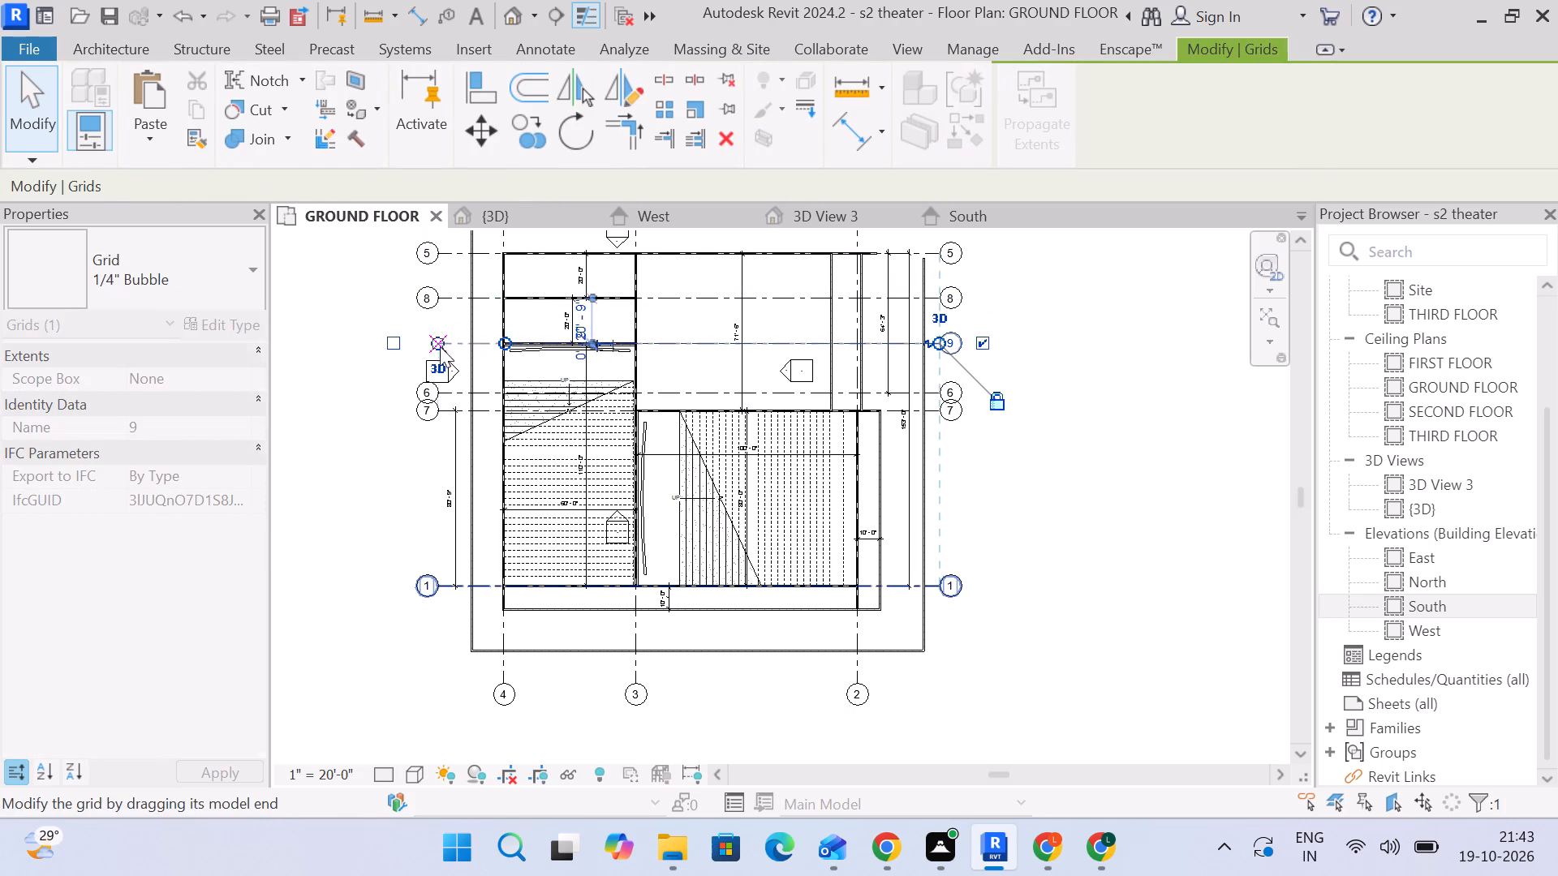
pyautogui.click(394, 349)
pyautogui.click(377, 359)
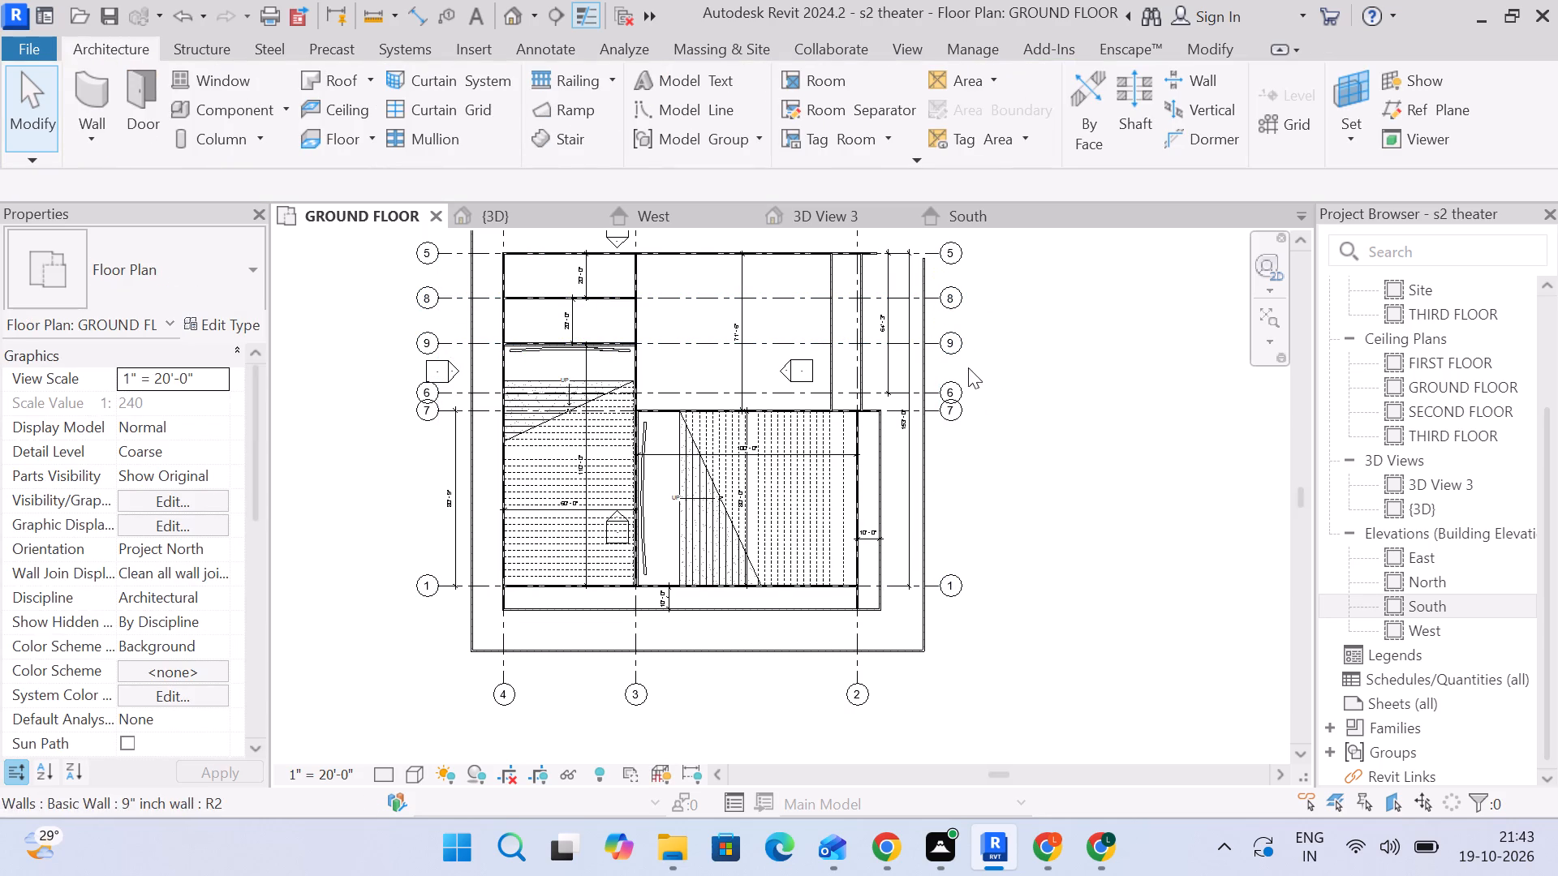
# Stretch grid 1's east end, with the aligned horizontal grids, farther east so the bubbles stand well clear of the eastern boundary wall.
pyautogui.click(931, 583)
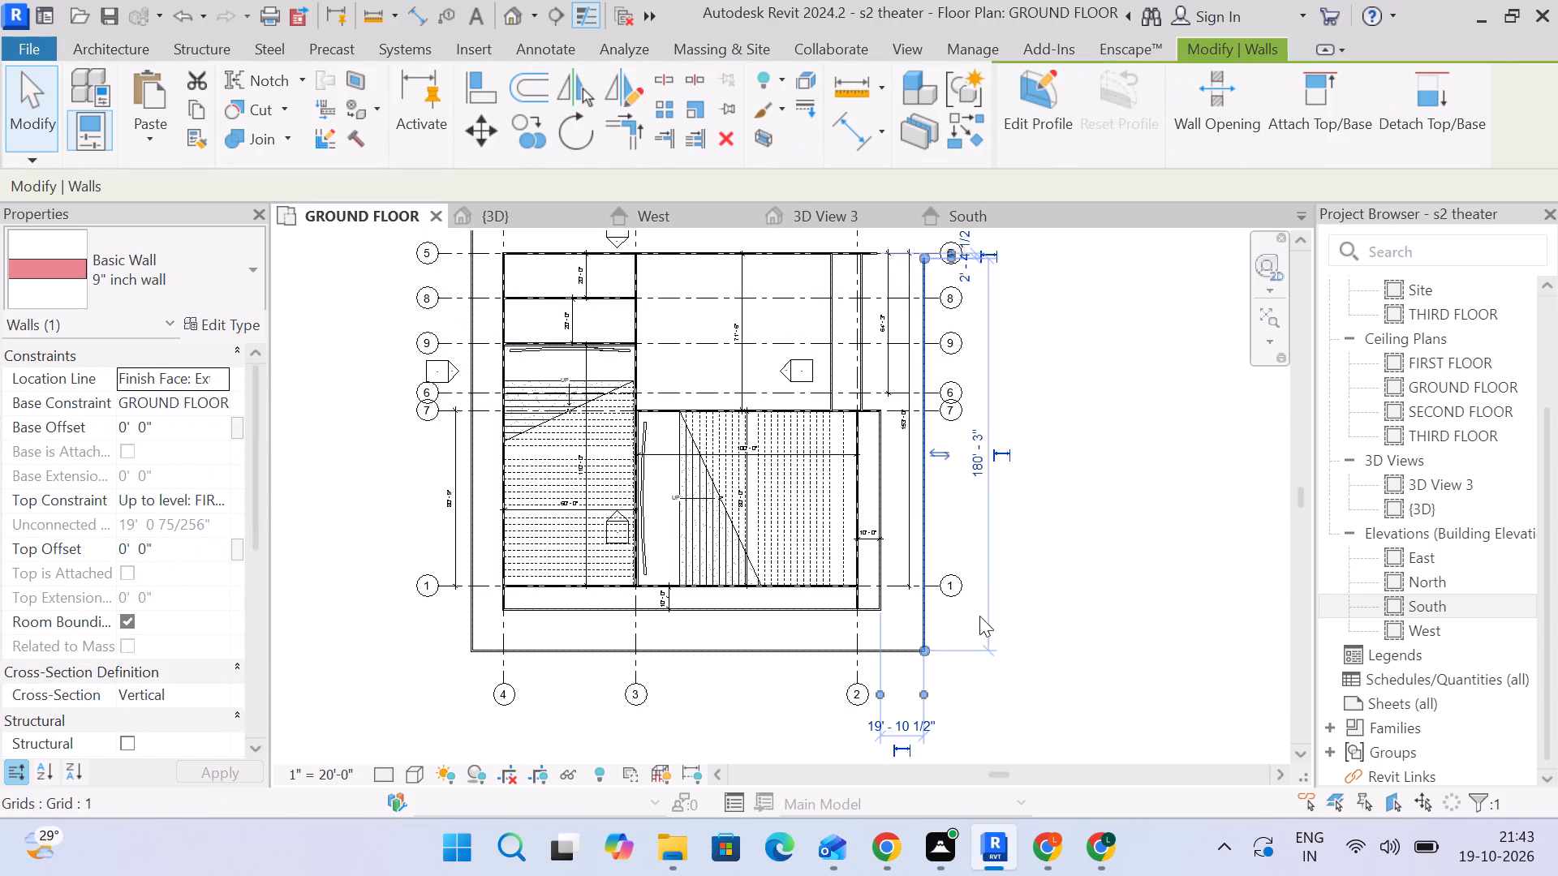
pyautogui.click(1120, 574)
pyautogui.scroll(5, 928, 548)
pyautogui.click(945, 624)
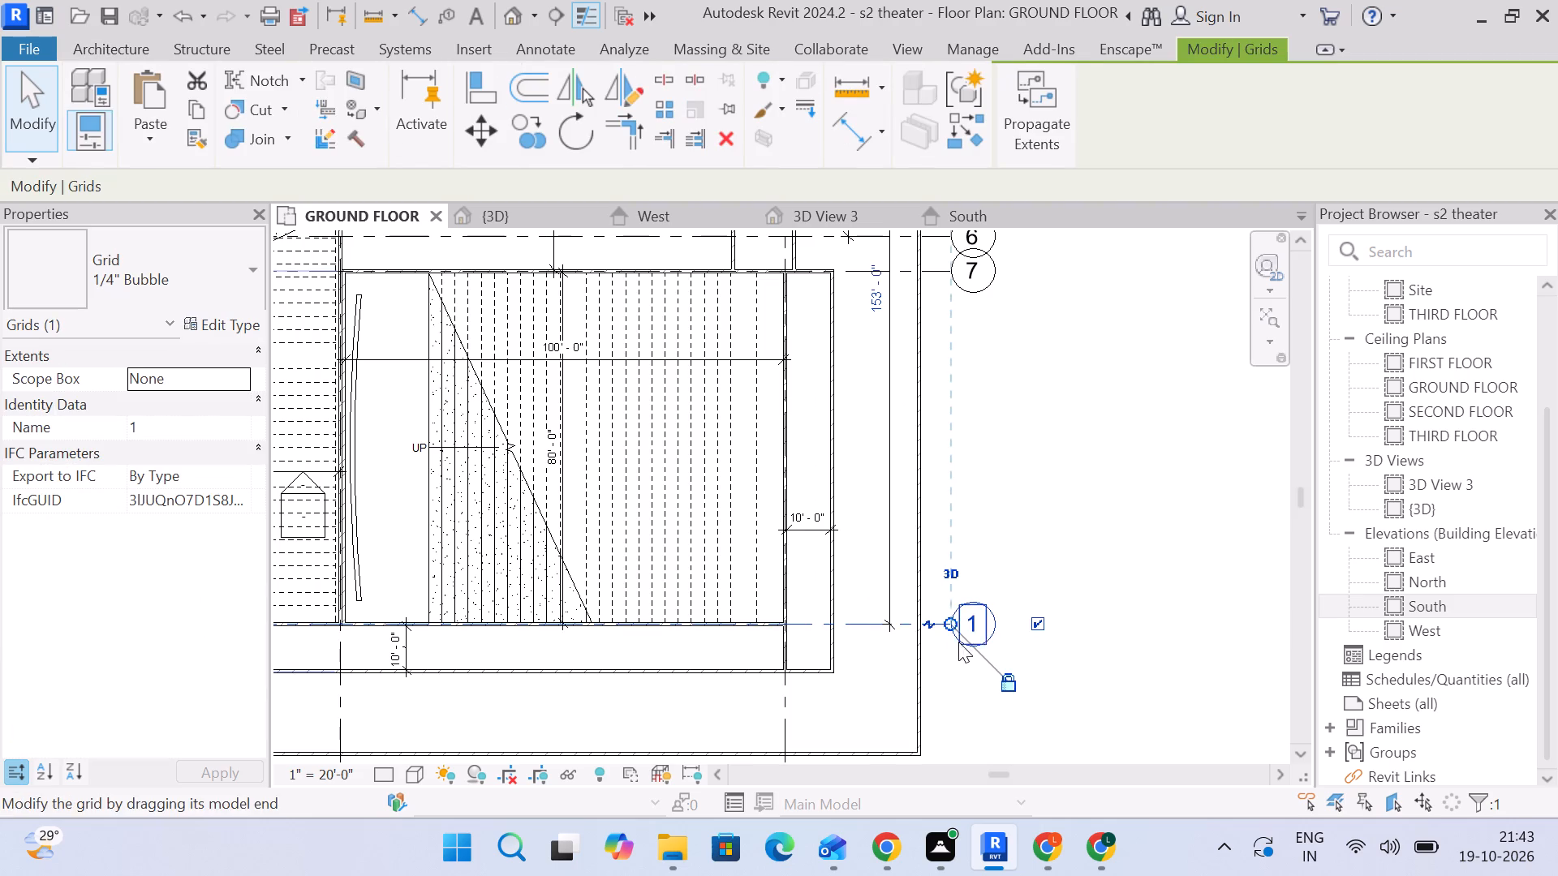
pyautogui.scroll(-3, 1186, 619)
pyautogui.moveTo(1186, 619); pyautogui.dragTo(887, 542, button='middle')
pyautogui.scroll(2, 800, 543)
pyautogui.moveTo(715, 543); pyautogui.dragTo(818, 543)
pyautogui.scroll(-5, 897, 516)
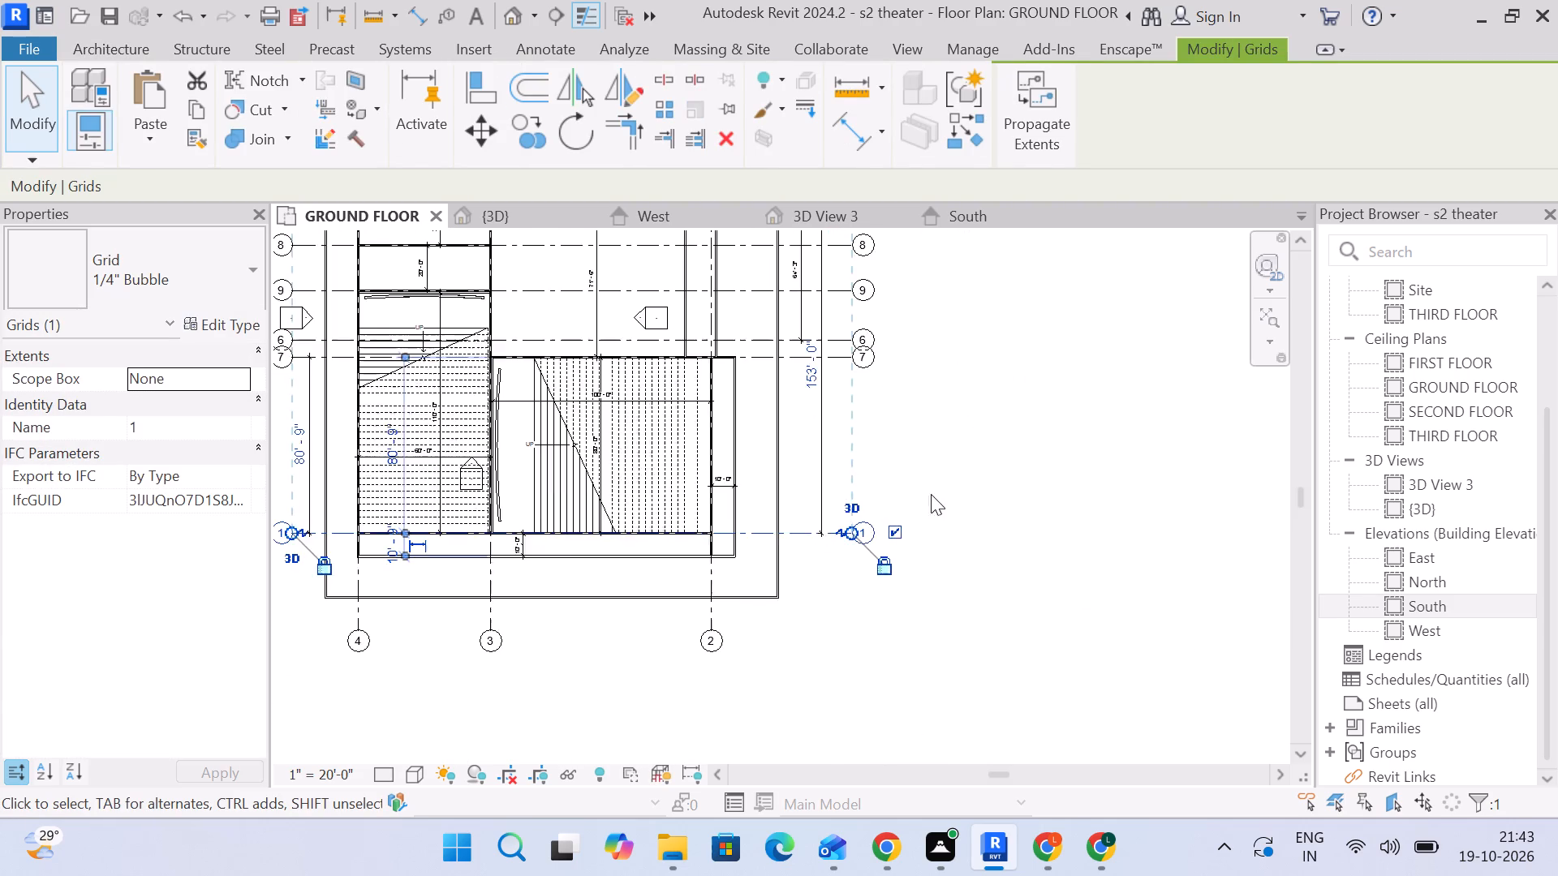
pyautogui.click(944, 463)
# Examine the grid lines and bubbles across the ground floor for alignment, spacing and missing dimensions.
pyautogui.scroll(-3, 944, 463)
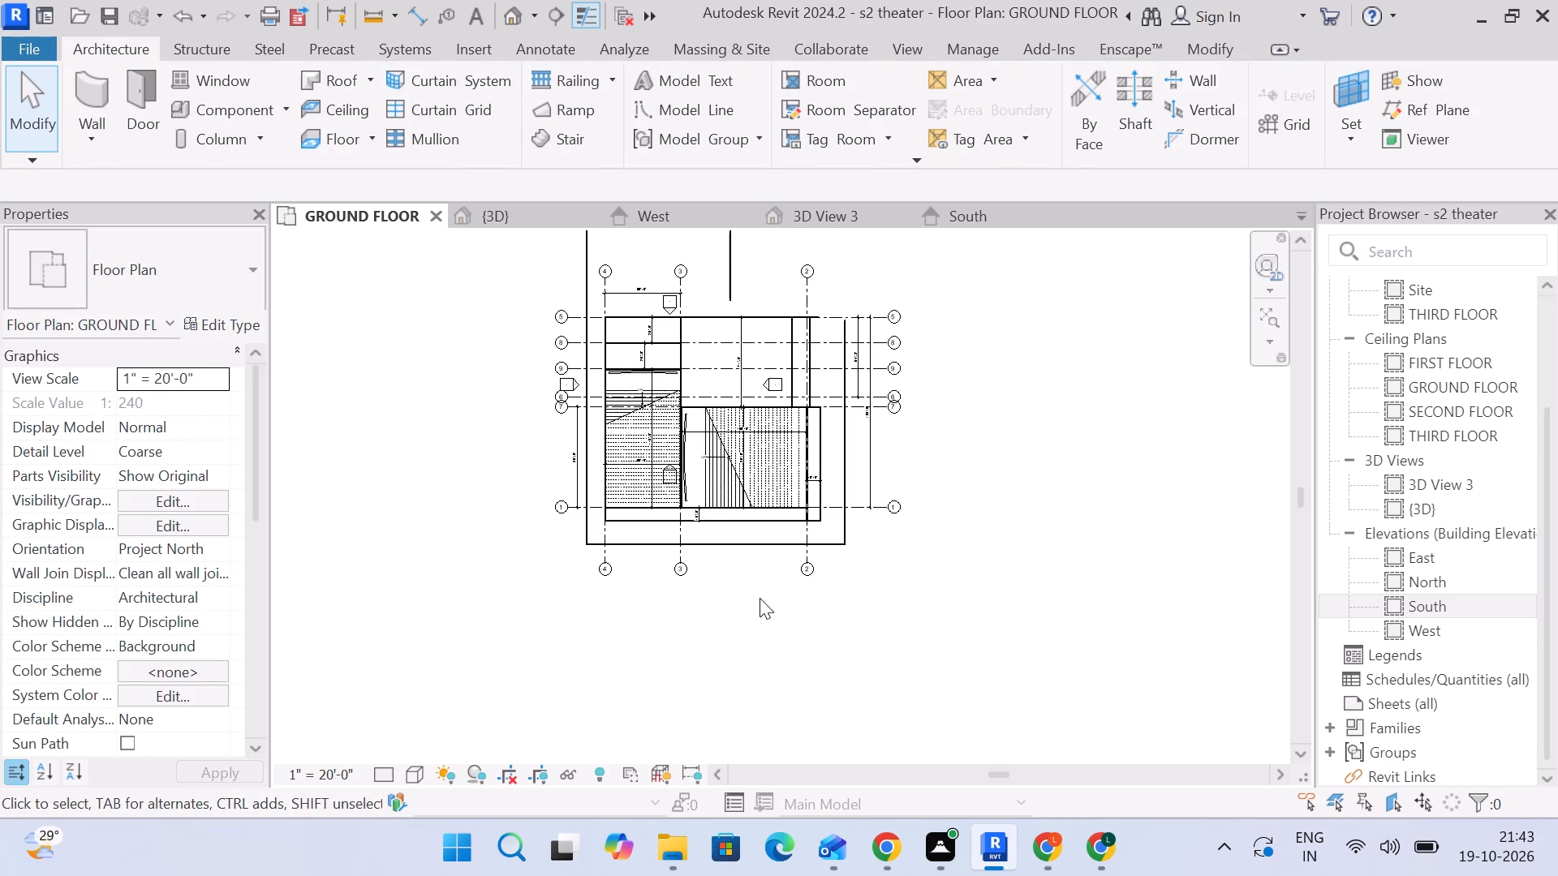
pyautogui.scroll(1, 752, 592)
pyautogui.moveTo(962, 517); pyautogui.dragTo(1011, 586, button='middle')
pyautogui.scroll(4, 836, 354)
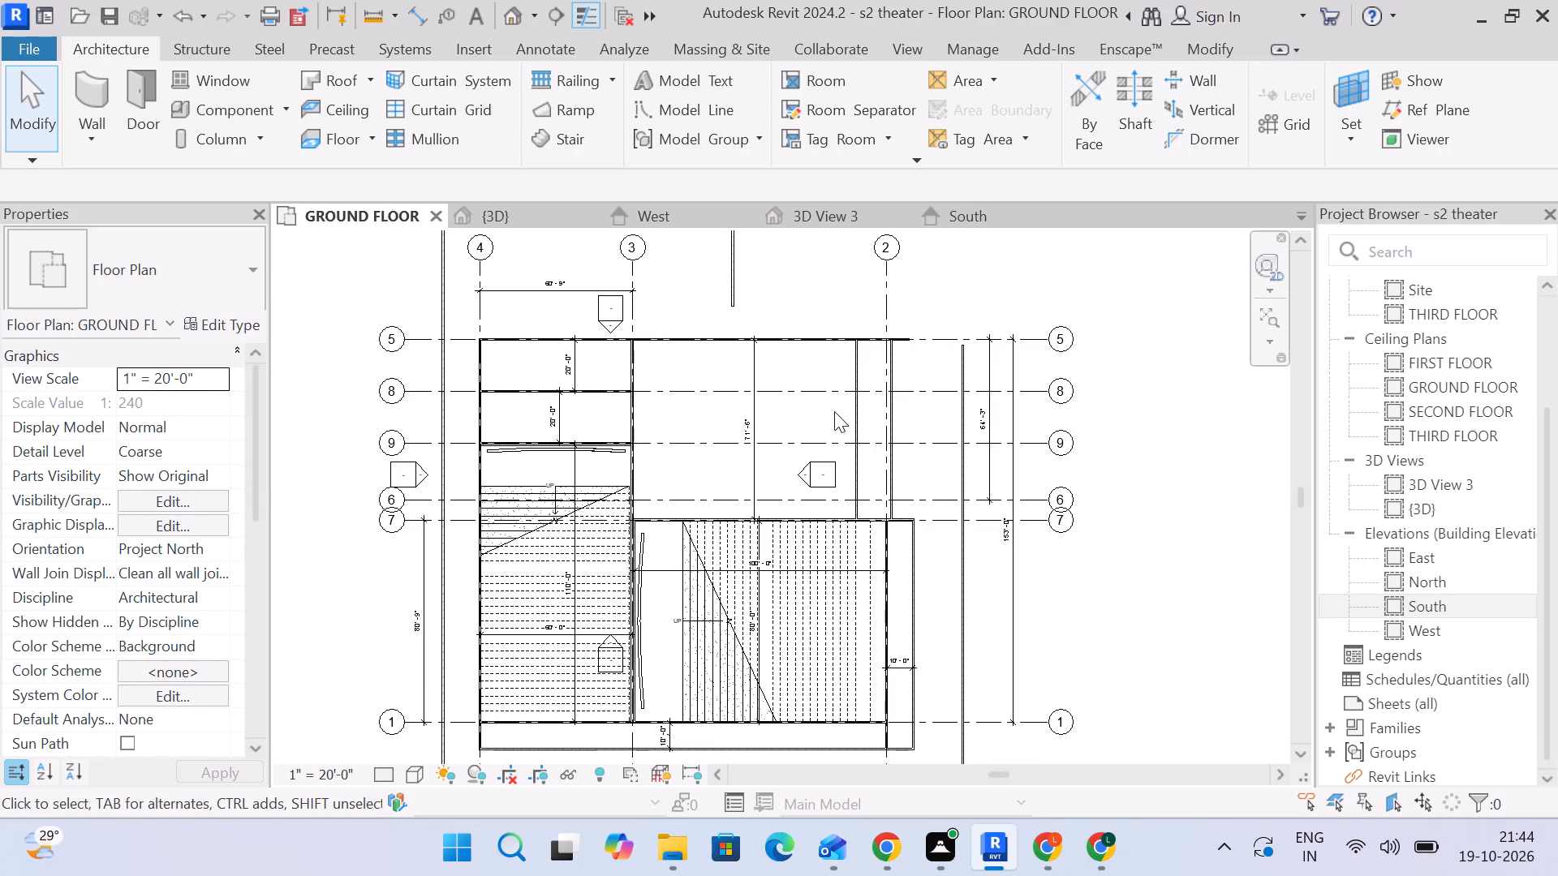
pyautogui.moveTo(809, 410); pyautogui.dragTo(813, 361, button='middle')
pyautogui.moveTo(931, 485); pyautogui.dragTo(939, 453, button='middle')
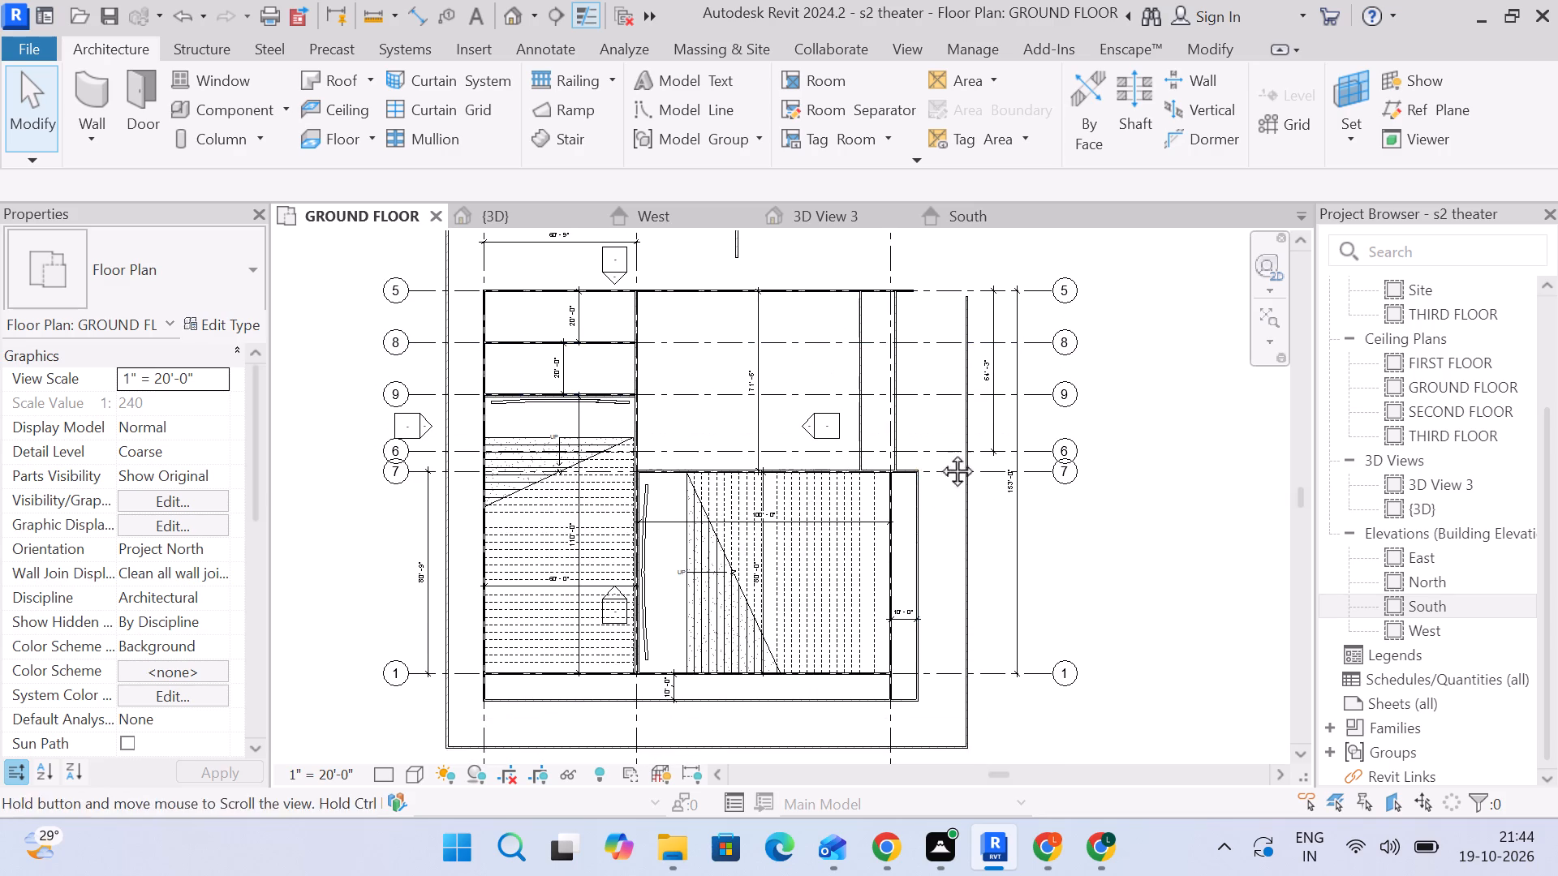
pyautogui.moveTo(939, 453); pyautogui.dragTo(958, 368, button='middle')
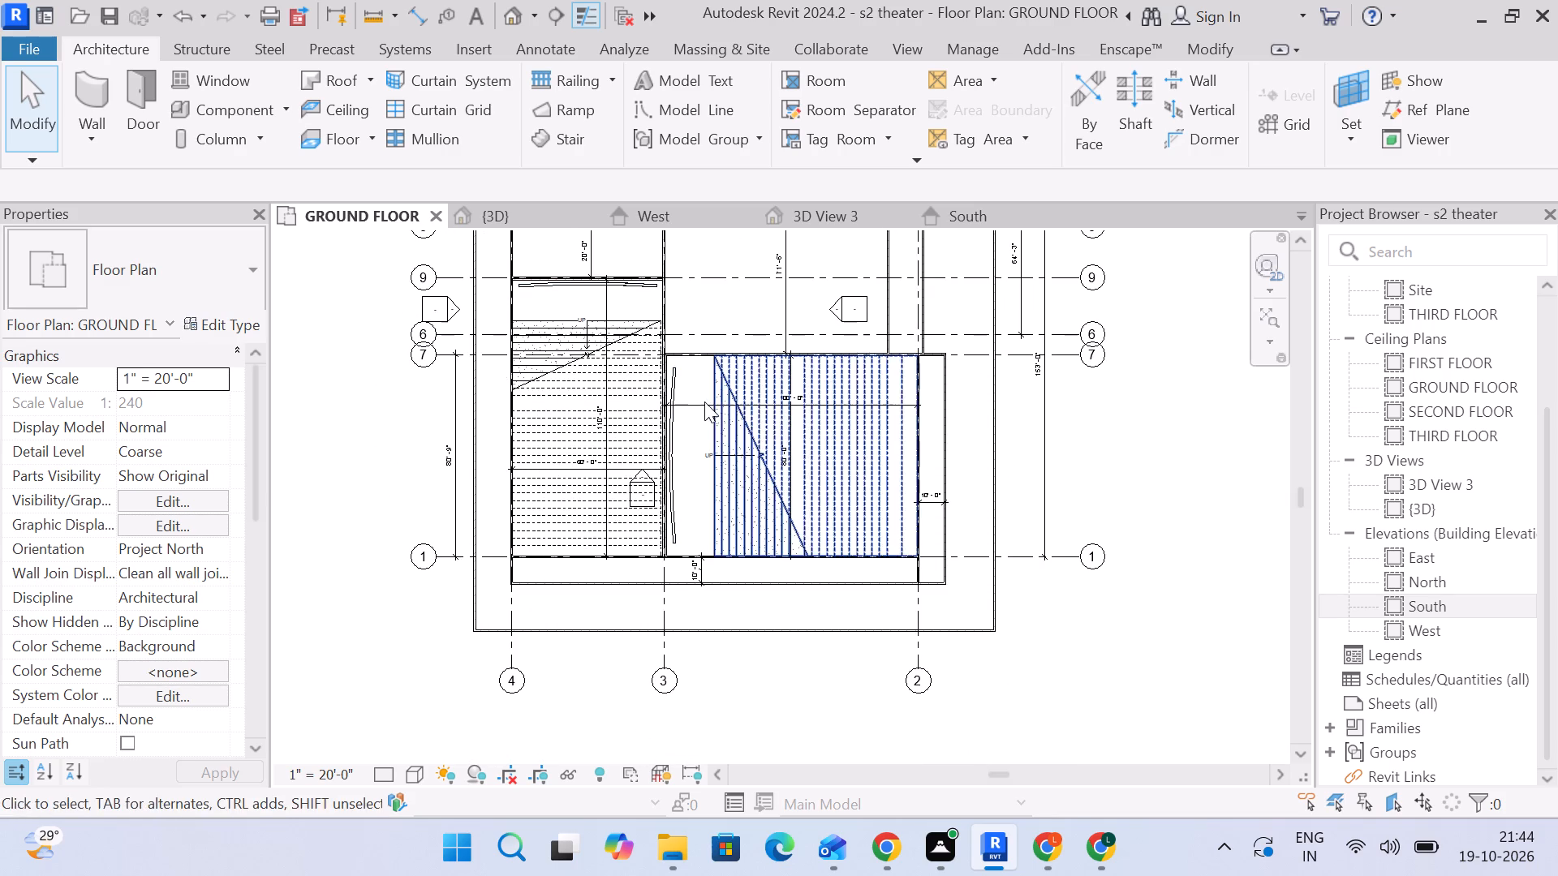
pyautogui.scroll(-2, 674, 571)
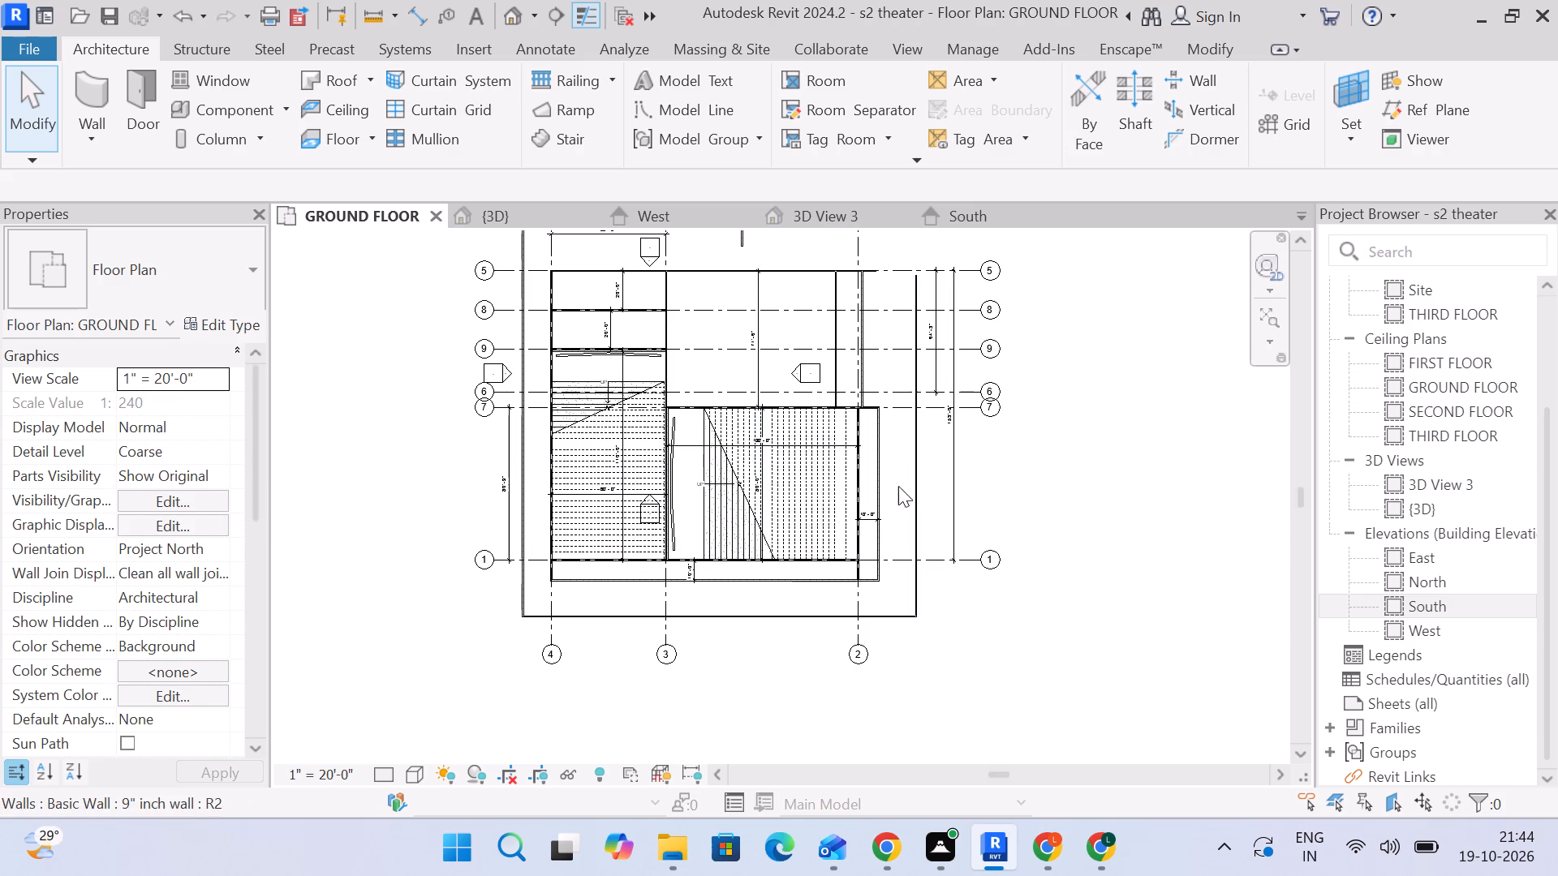
# Examine the two stepped-seating halls and their dimensions against grids 1 to 4 and 7 on the ground floor.
pyautogui.scroll(3, 742, 444)
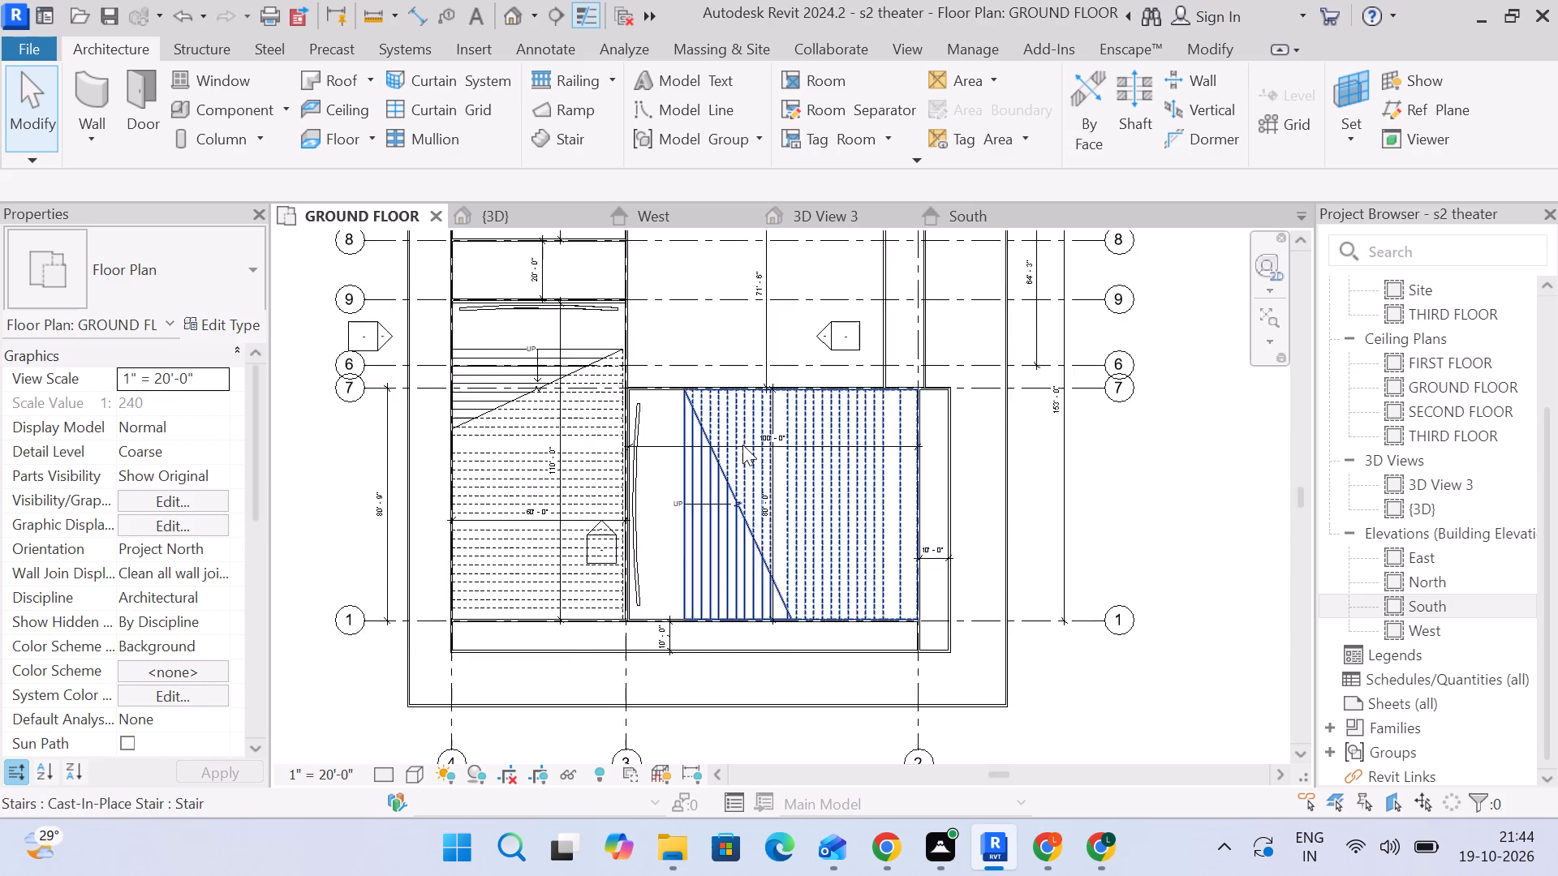
pyautogui.scroll(3, 742, 444)
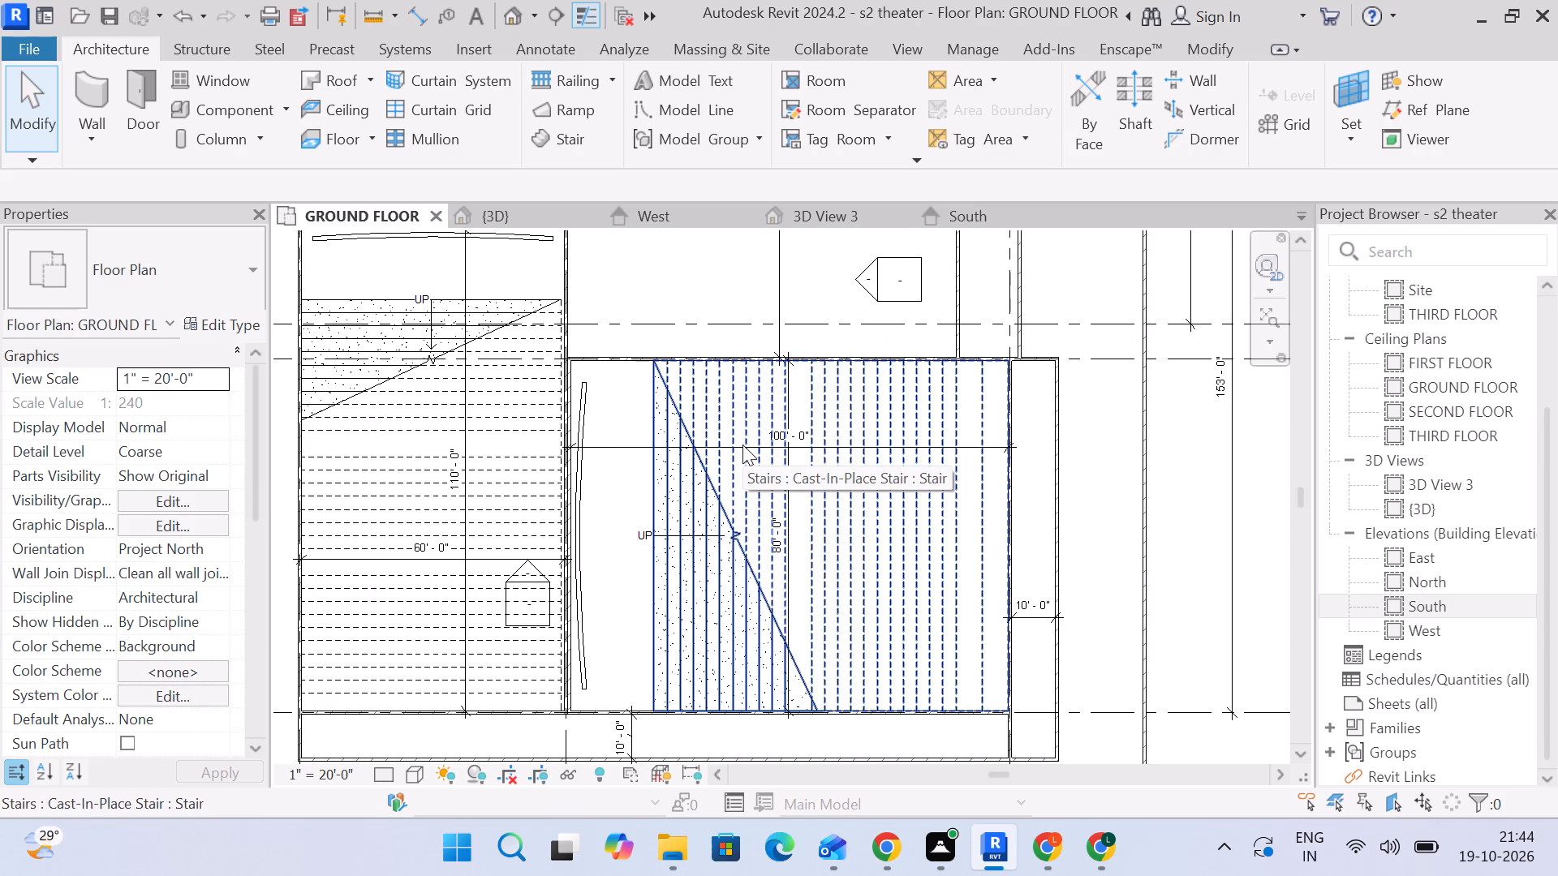
pyautogui.scroll(3, 666, 381)
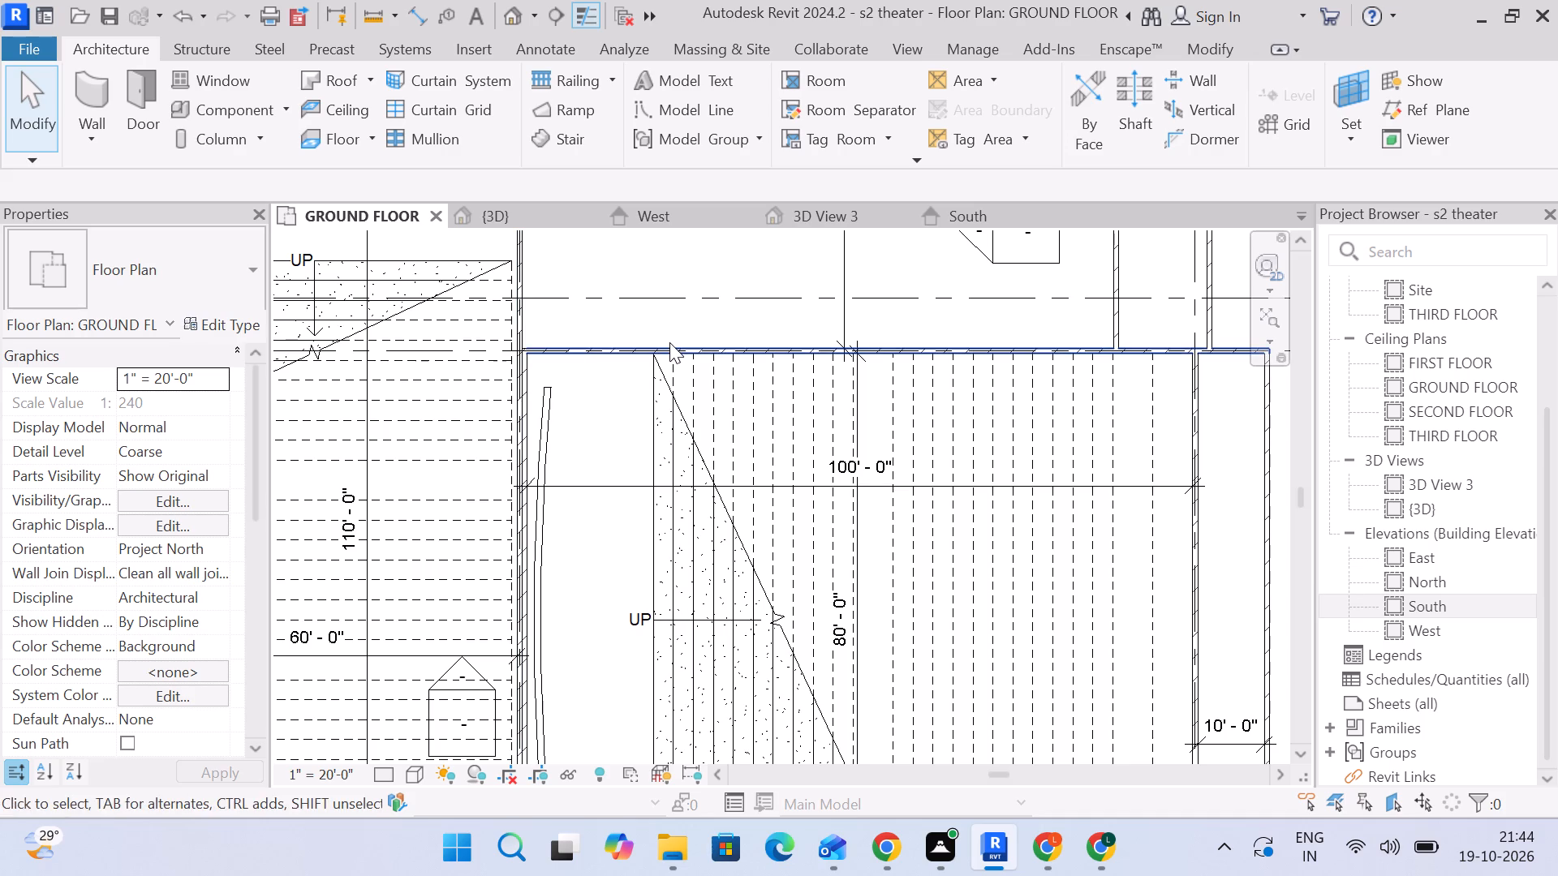
pyautogui.scroll(-2, 988, 346)
pyautogui.moveTo(979, 344); pyautogui.dragTo(916, 313, button='middle')
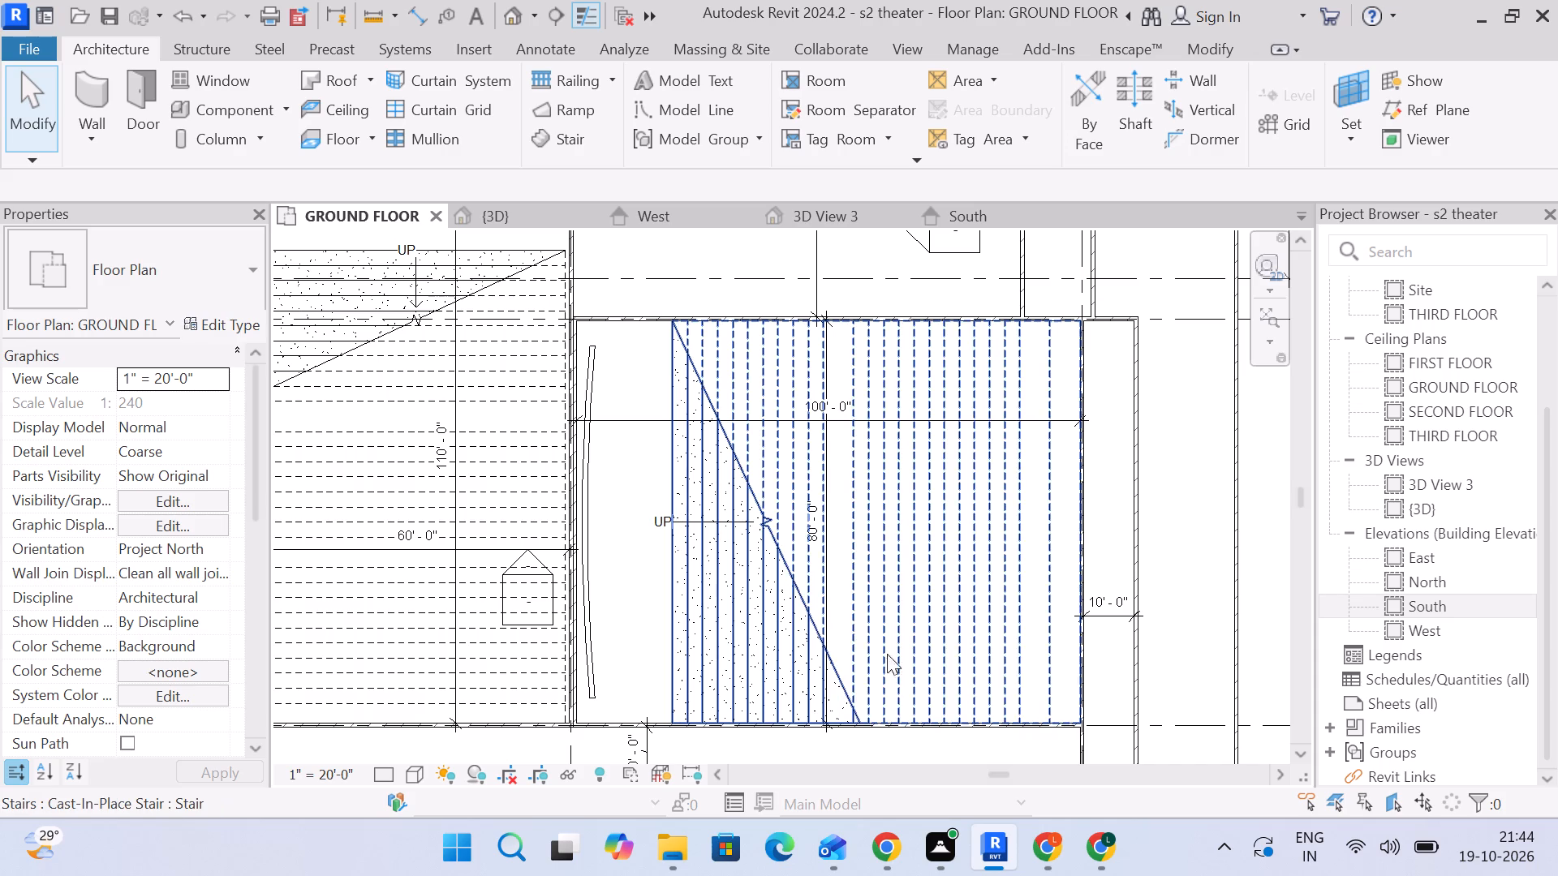
pyautogui.scroll(-2, 715, 564)
pyautogui.moveTo(722, 570); pyautogui.dragTo(932, 496, button='middle')
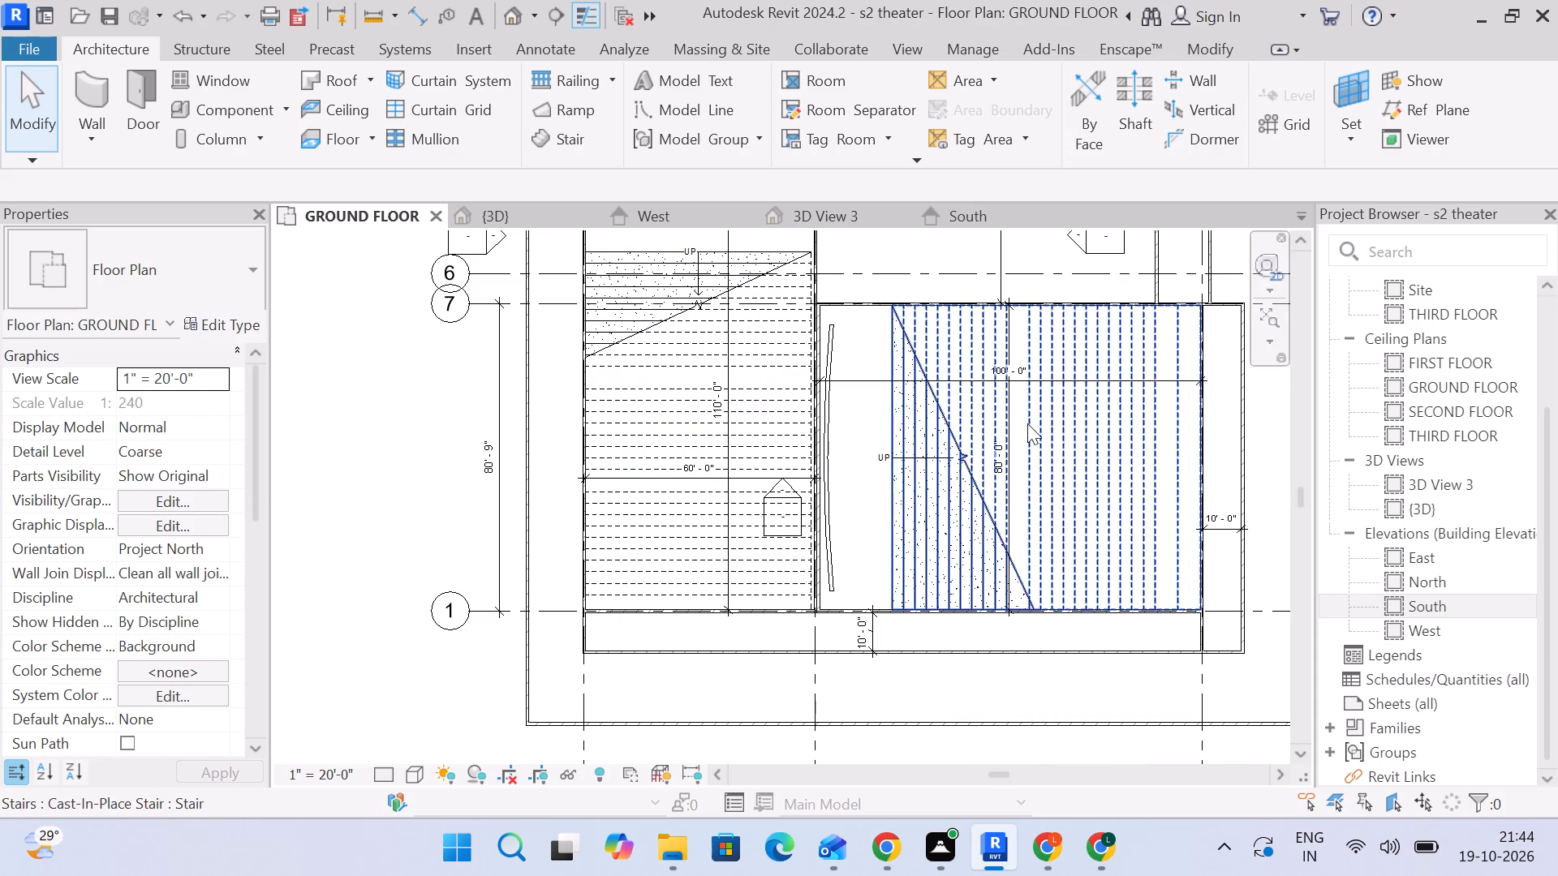
pyautogui.scroll(-1, 1019, 426)
pyautogui.moveTo(1018, 427); pyautogui.dragTo(799, 425, button='middle')
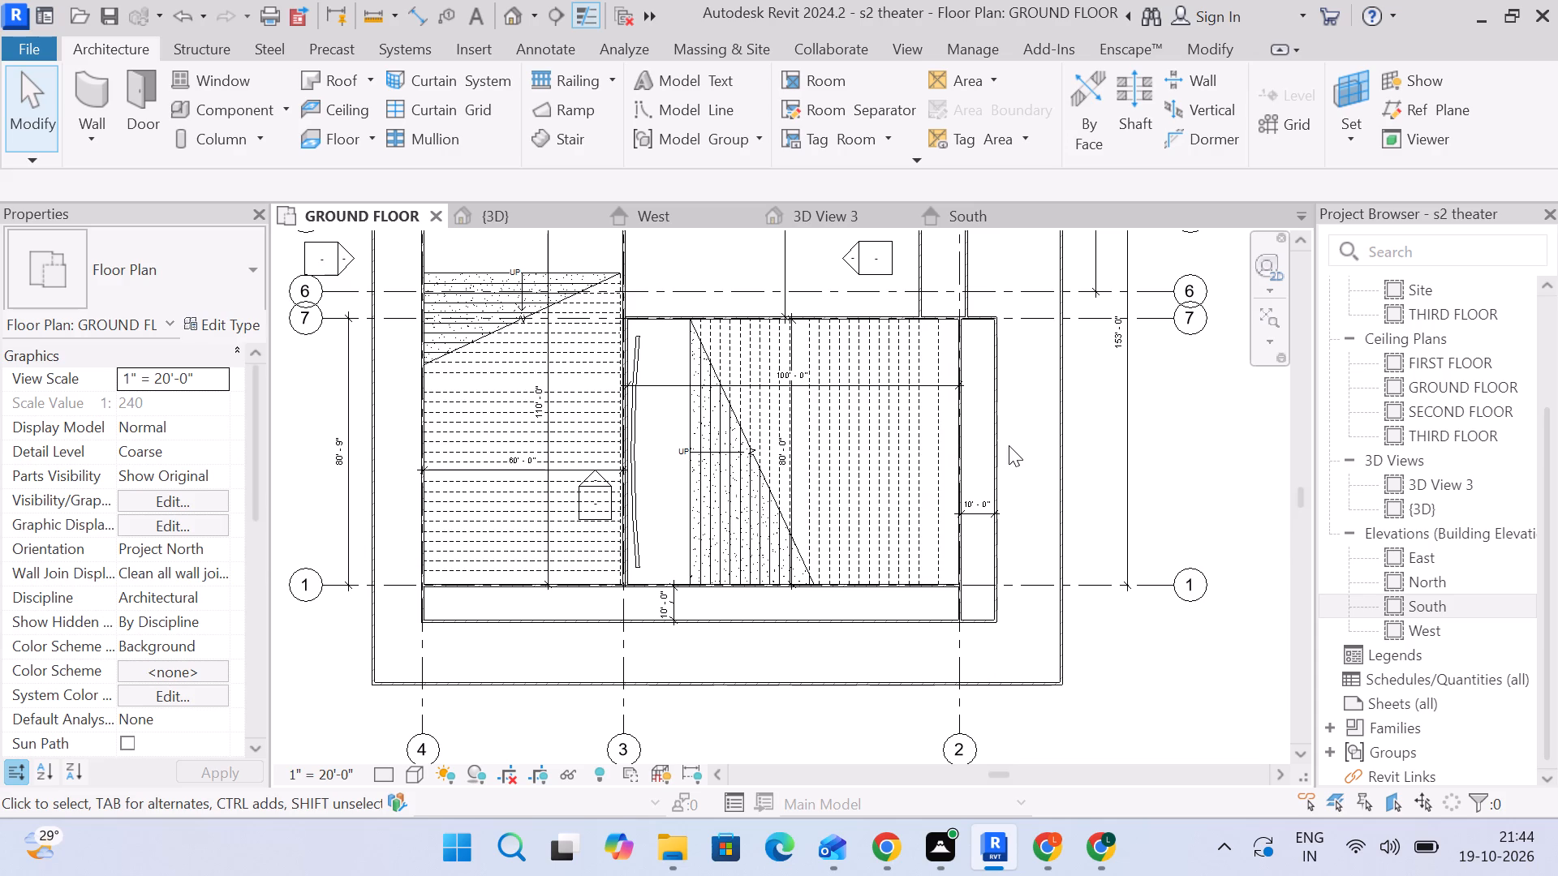
pyautogui.scroll(-1, 1009, 445)
pyautogui.moveTo(1008, 446); pyautogui.dragTo(1039, 493, button='middle')
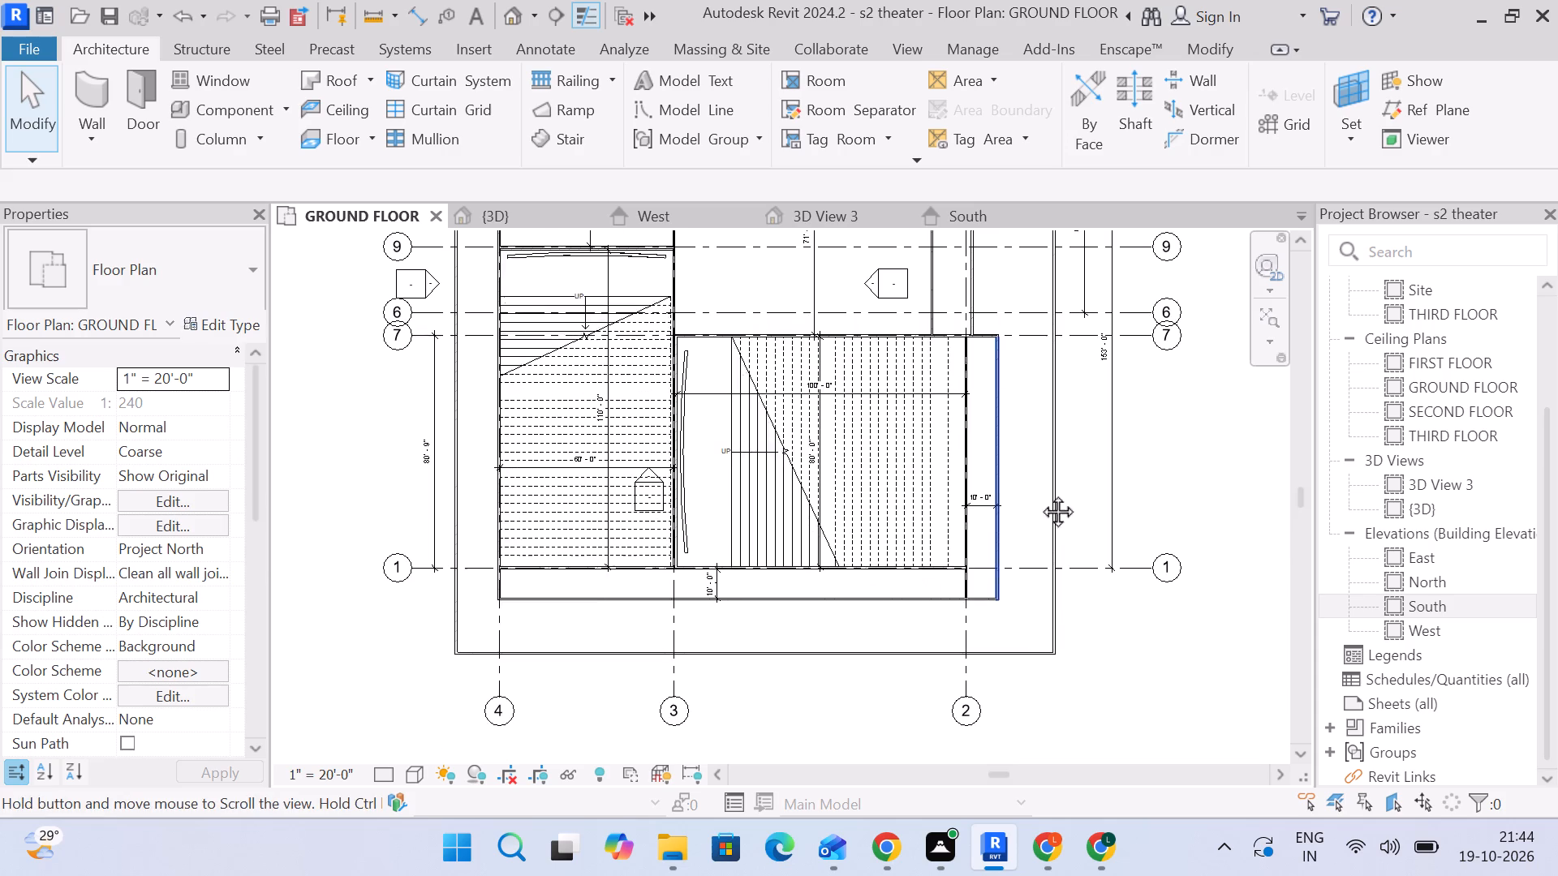
pyautogui.moveTo(1039, 493); pyautogui.dragTo(1057, 518, button='middle')
pyautogui.scroll(-1, 1058, 514)
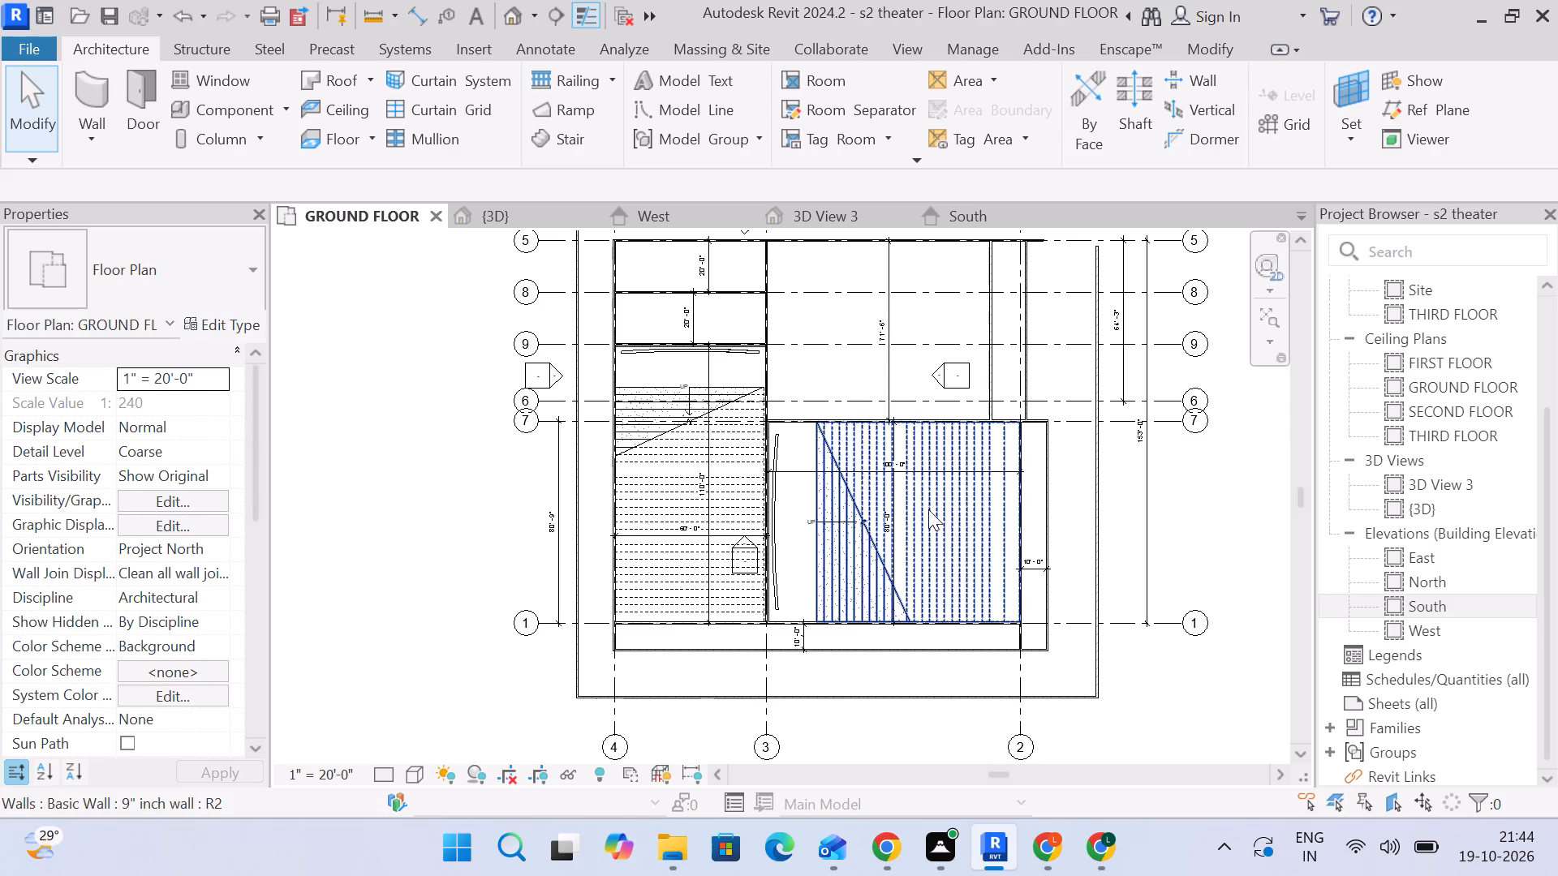
pyautogui.scroll(2, 806, 611)
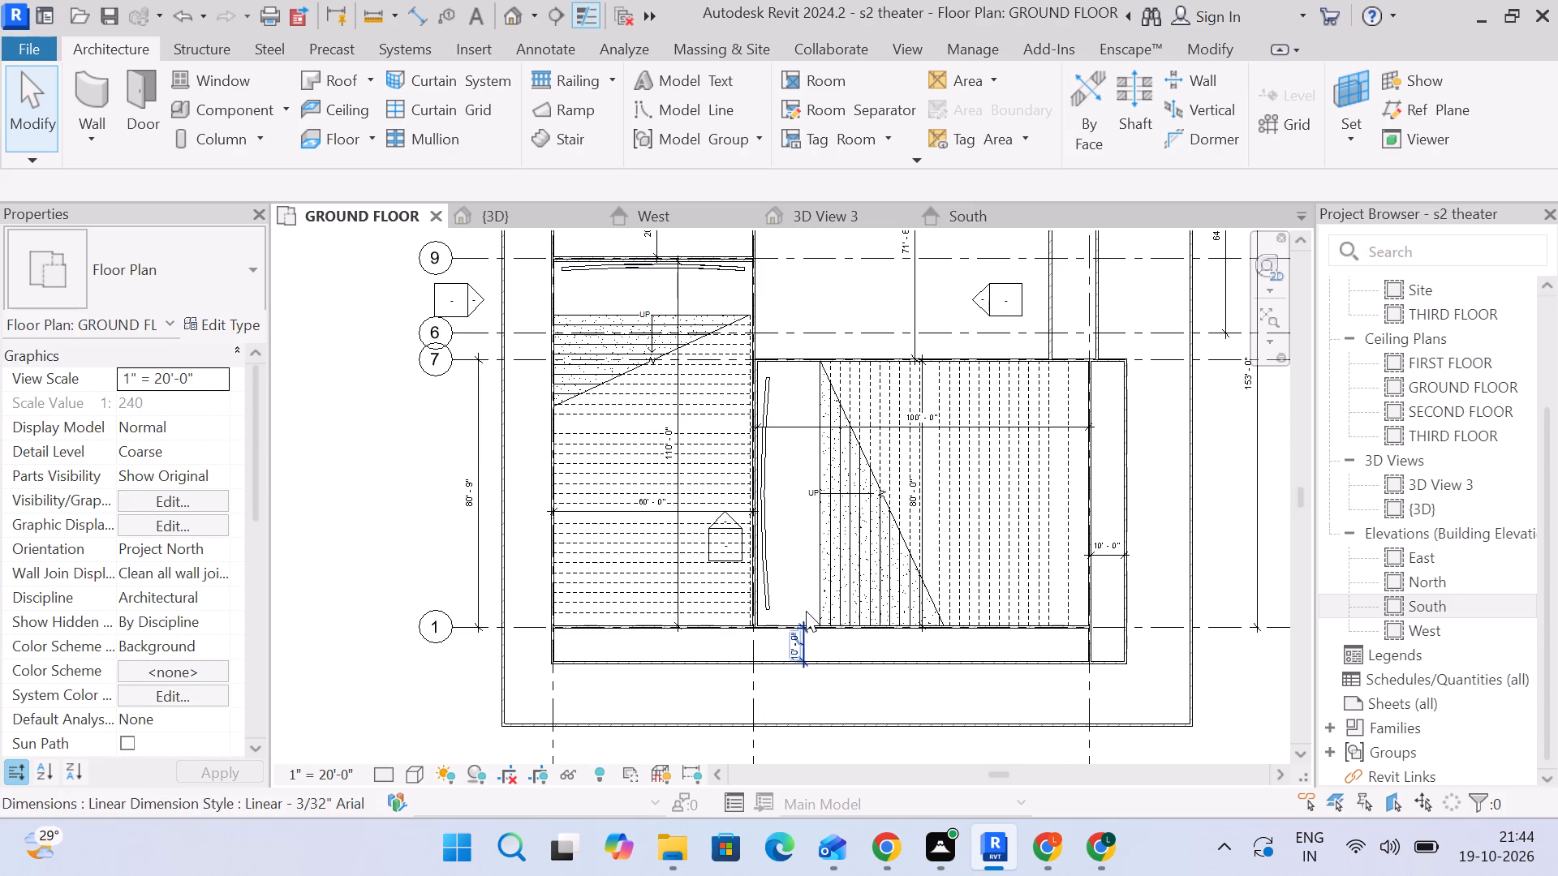
# Inspect grid 9, the eastern boundary wall and the walls north of the east hall against the grid lines.
pyautogui.moveTo(795, 484); pyautogui.dragTo(788, 622, button='middle')
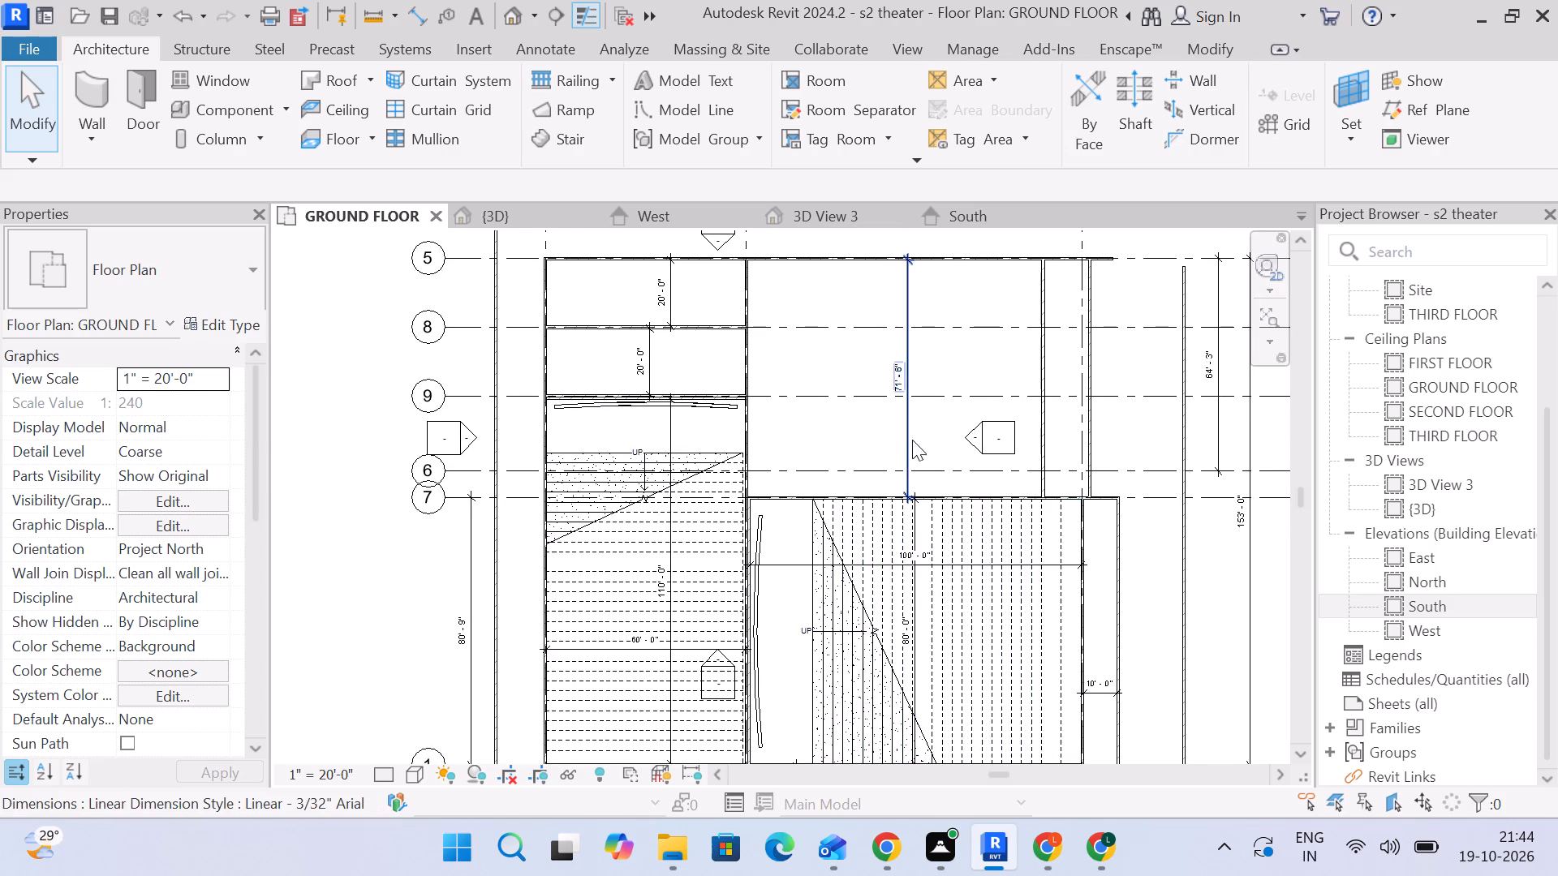
pyautogui.scroll(1, 914, 432)
pyautogui.moveTo(919, 433); pyautogui.dragTo(909, 525, button='middle')
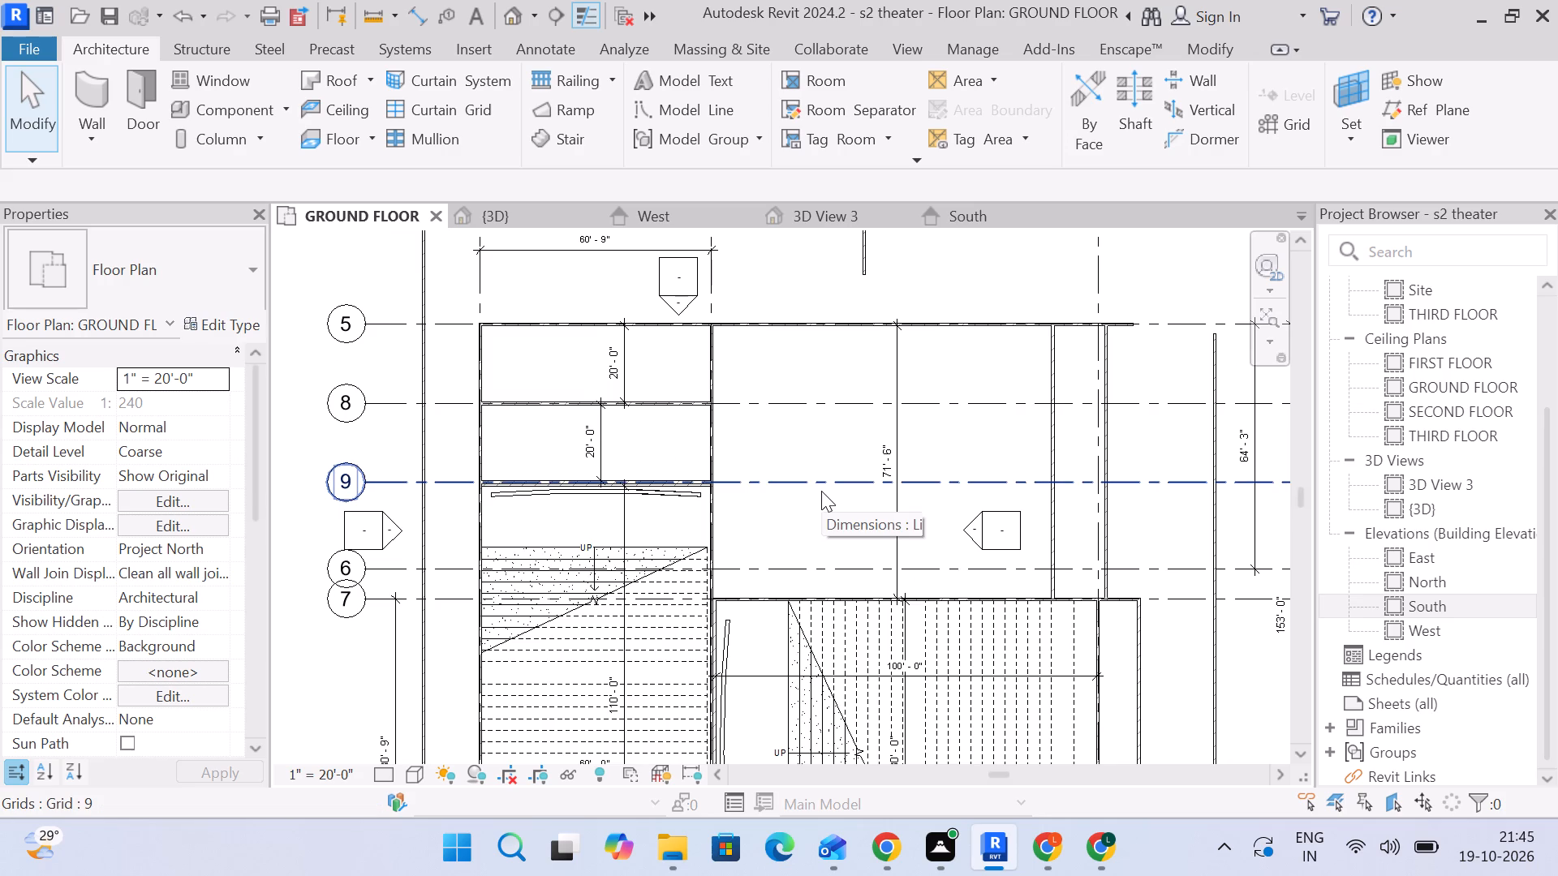
pyautogui.click(821, 491)
pyautogui.scroll(-3, 821, 491)
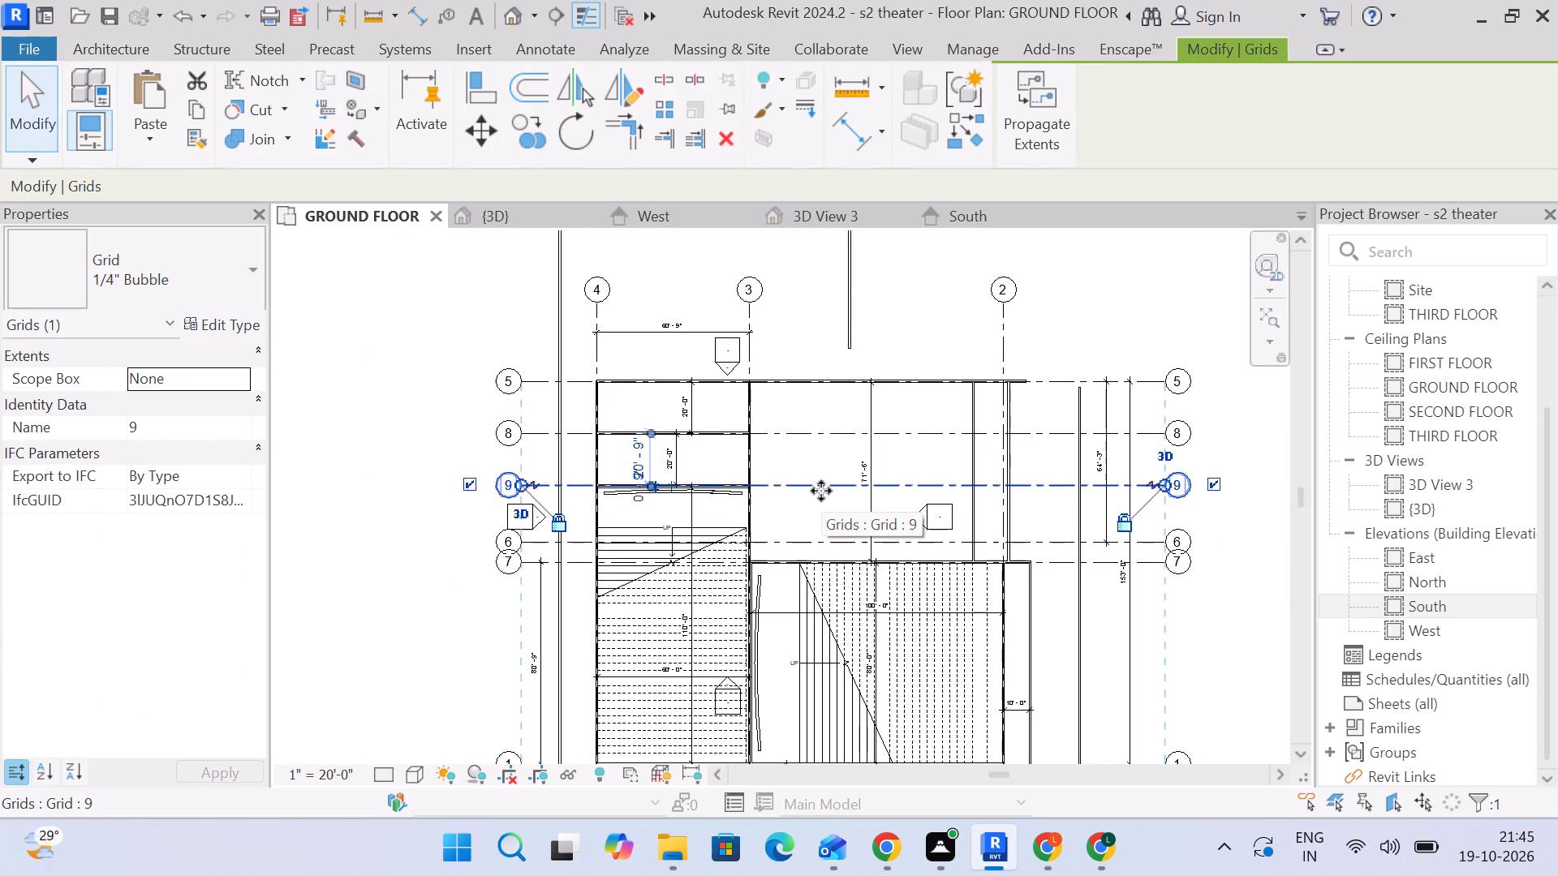
pyautogui.scroll(3, 782, 486)
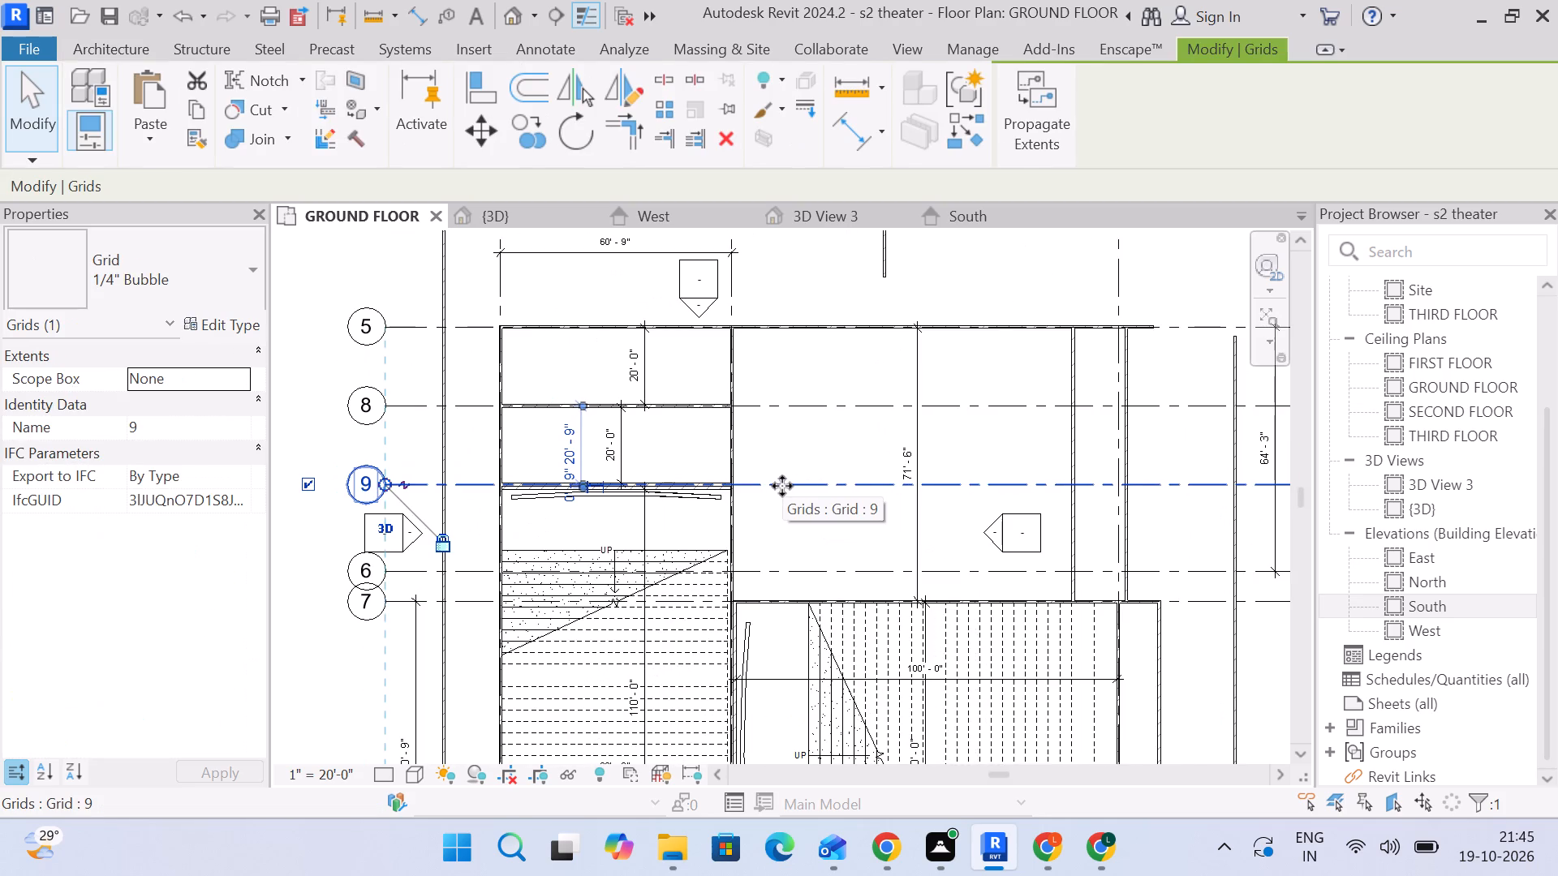
pyautogui.click(784, 520)
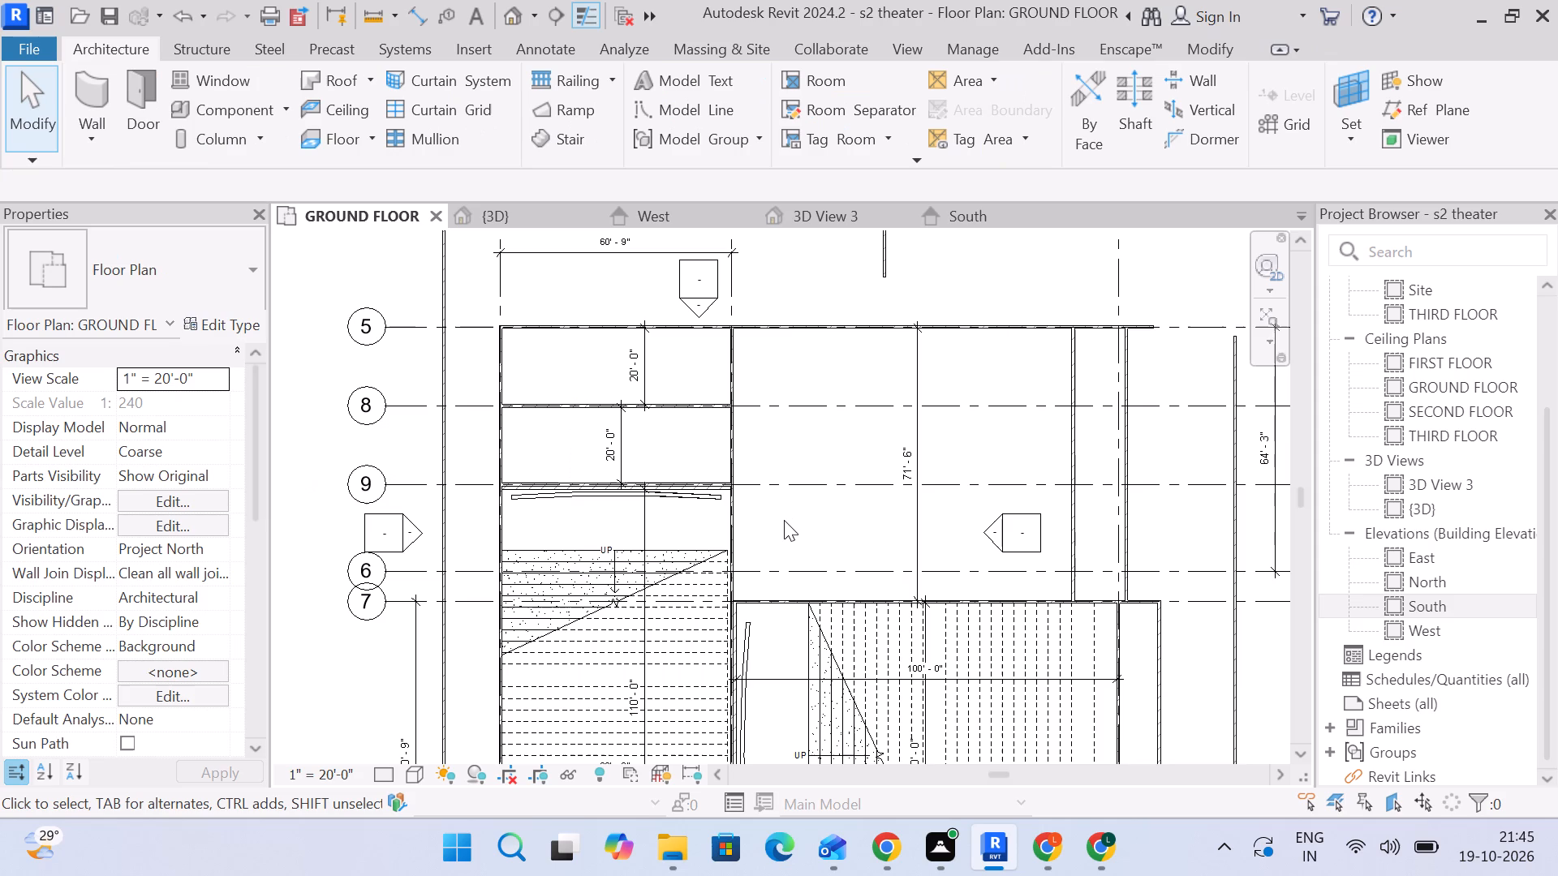
pyautogui.scroll(-2, 784, 523)
pyautogui.moveTo(780, 524); pyautogui.dragTo(705, 487, button='middle')
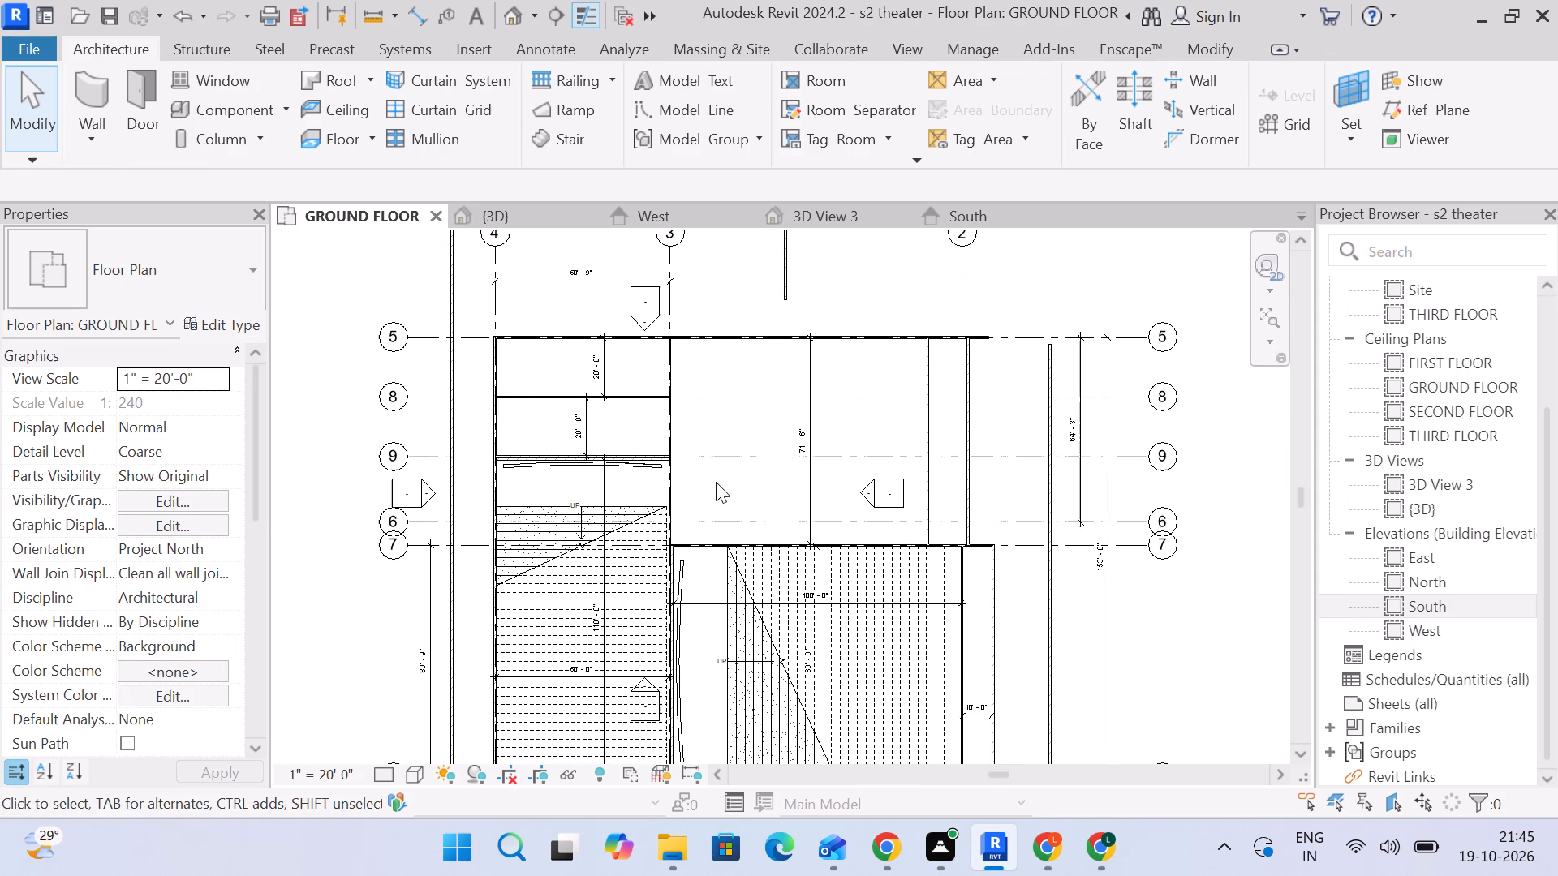
pyautogui.click(1044, 376)
pyautogui.moveTo(1156, 605); pyautogui.dragTo(1051, 462, button='middle')
pyautogui.click(1117, 507)
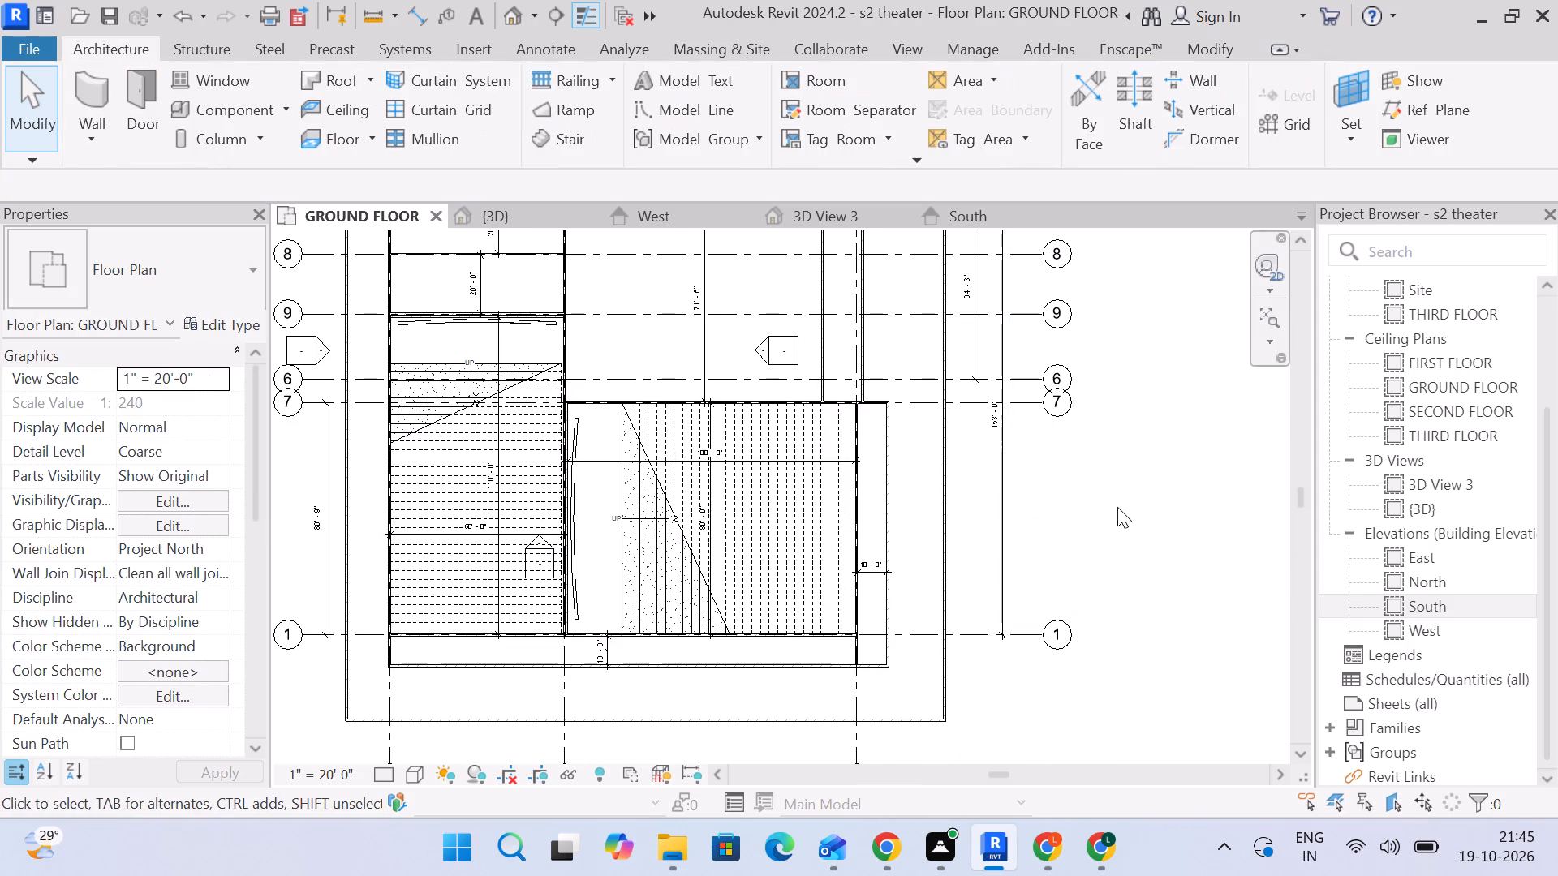
pyautogui.moveTo(900, 404); pyautogui.dragTo(923, 558, button='middle')
pyautogui.scroll(8, 882, 534)
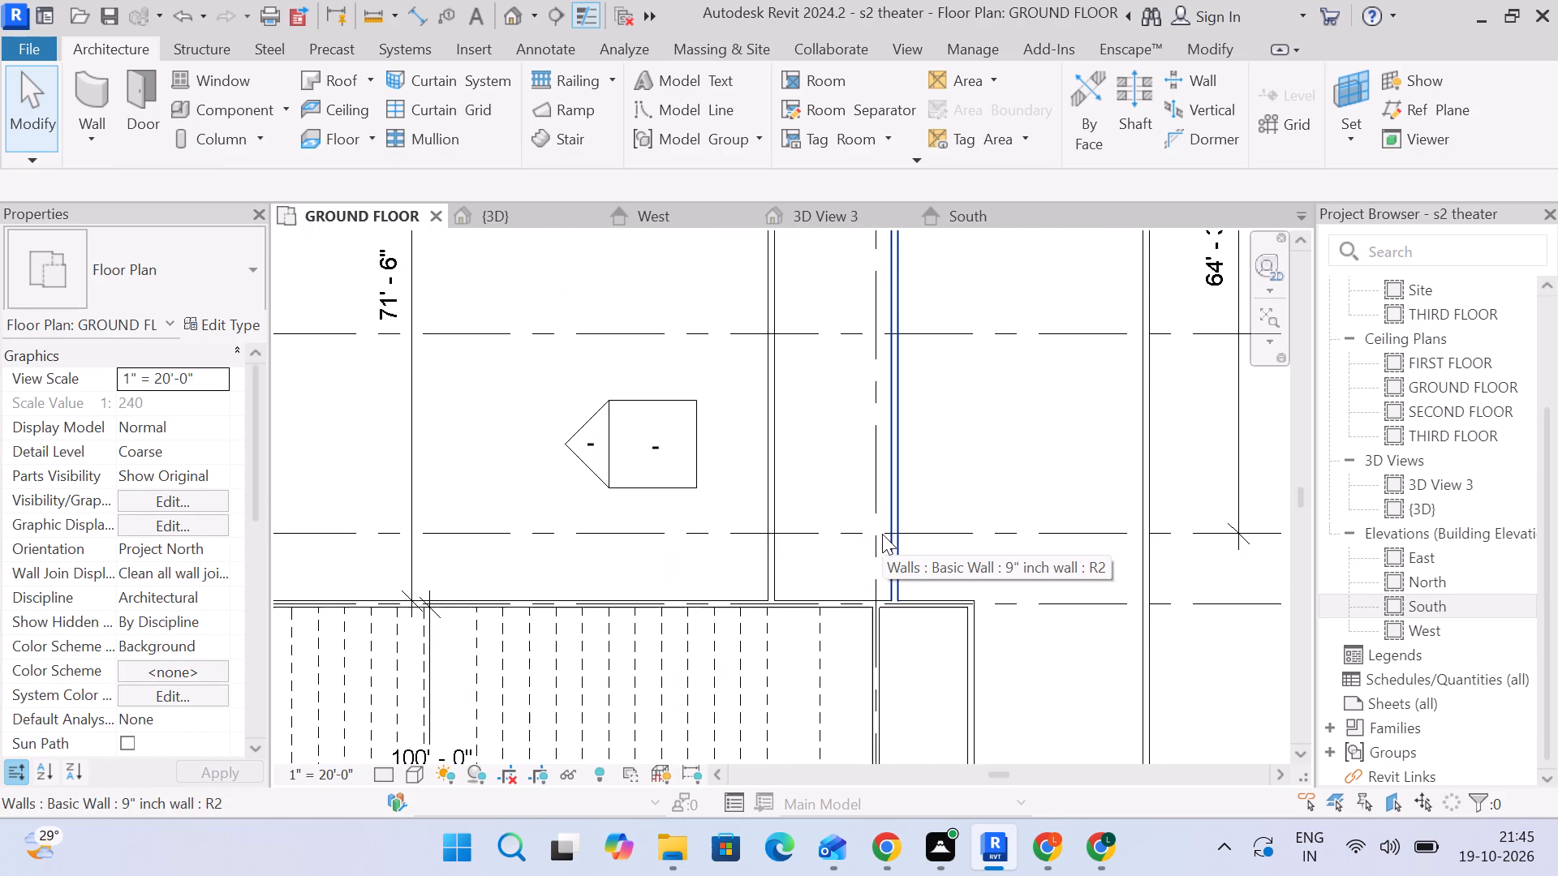
pyautogui.scroll(-2, 826, 547)
pyautogui.moveTo(826, 547); pyautogui.dragTo(993, 519, button='middle')
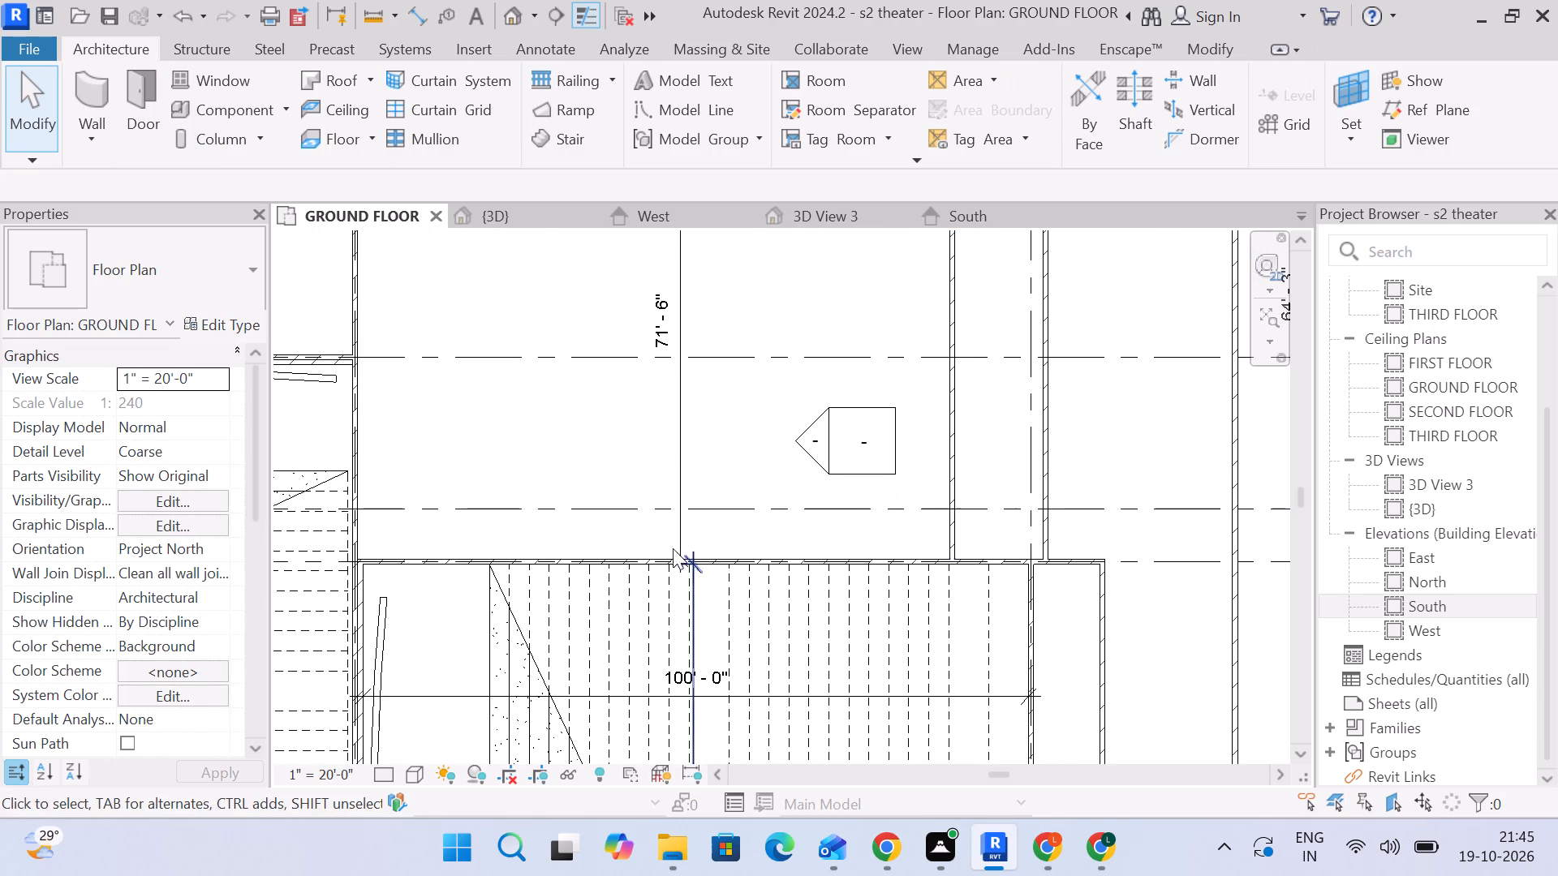
pyautogui.scroll(-3, 527, 515)
pyautogui.moveTo(527, 515); pyautogui.dragTo(661, 548, button='middle')
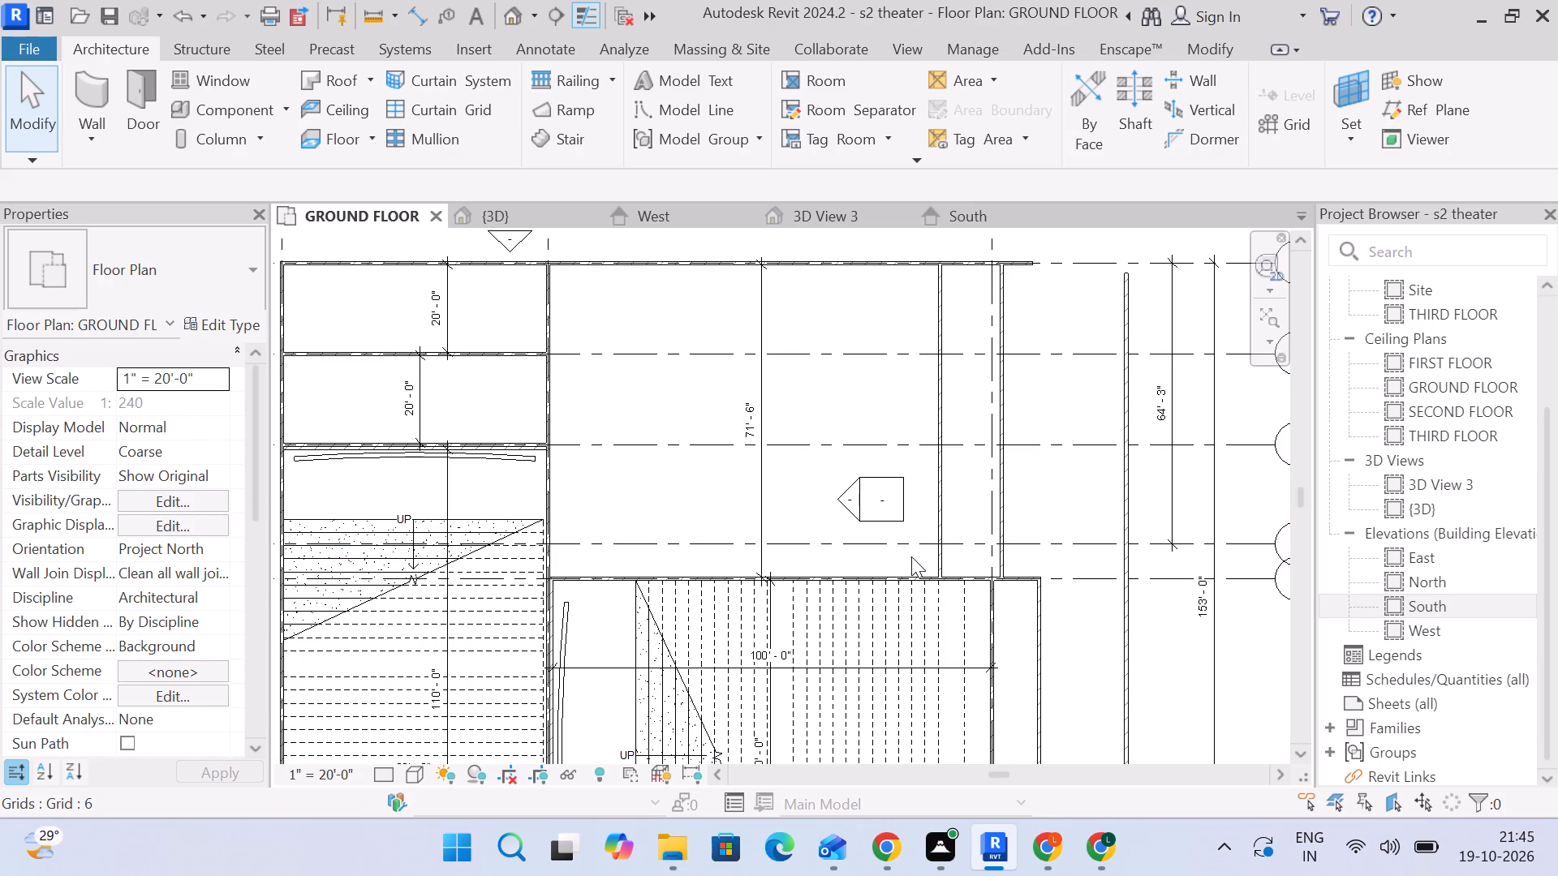
# Delete the 71' - 6" vertical dimension between grids 5 and 7, north of the east hall.
pyautogui.scroll(-3, 911, 556)
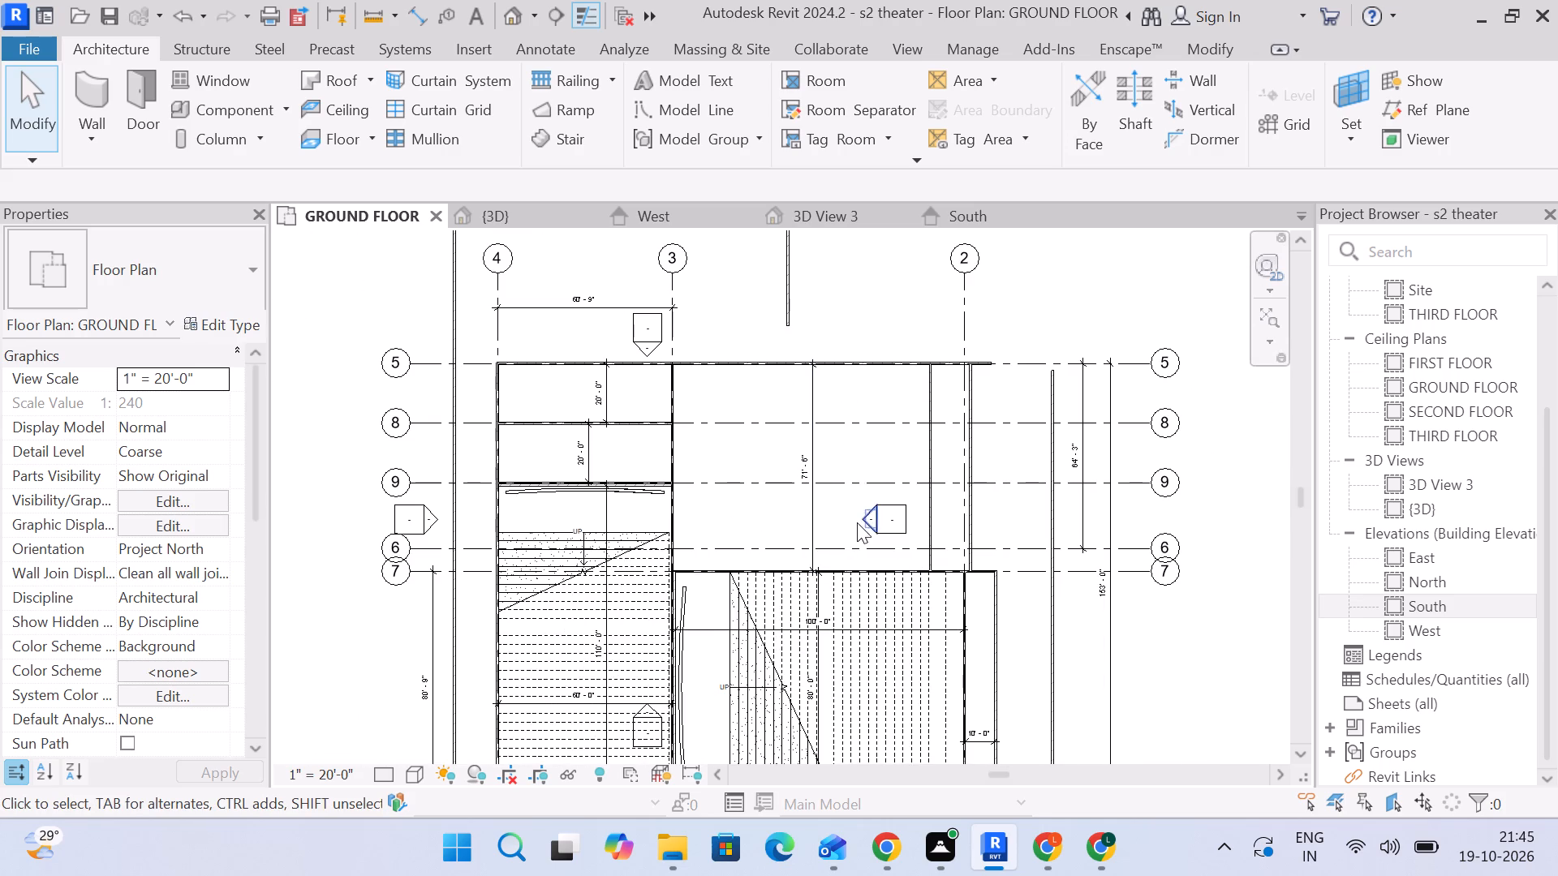
pyautogui.click(816, 521)
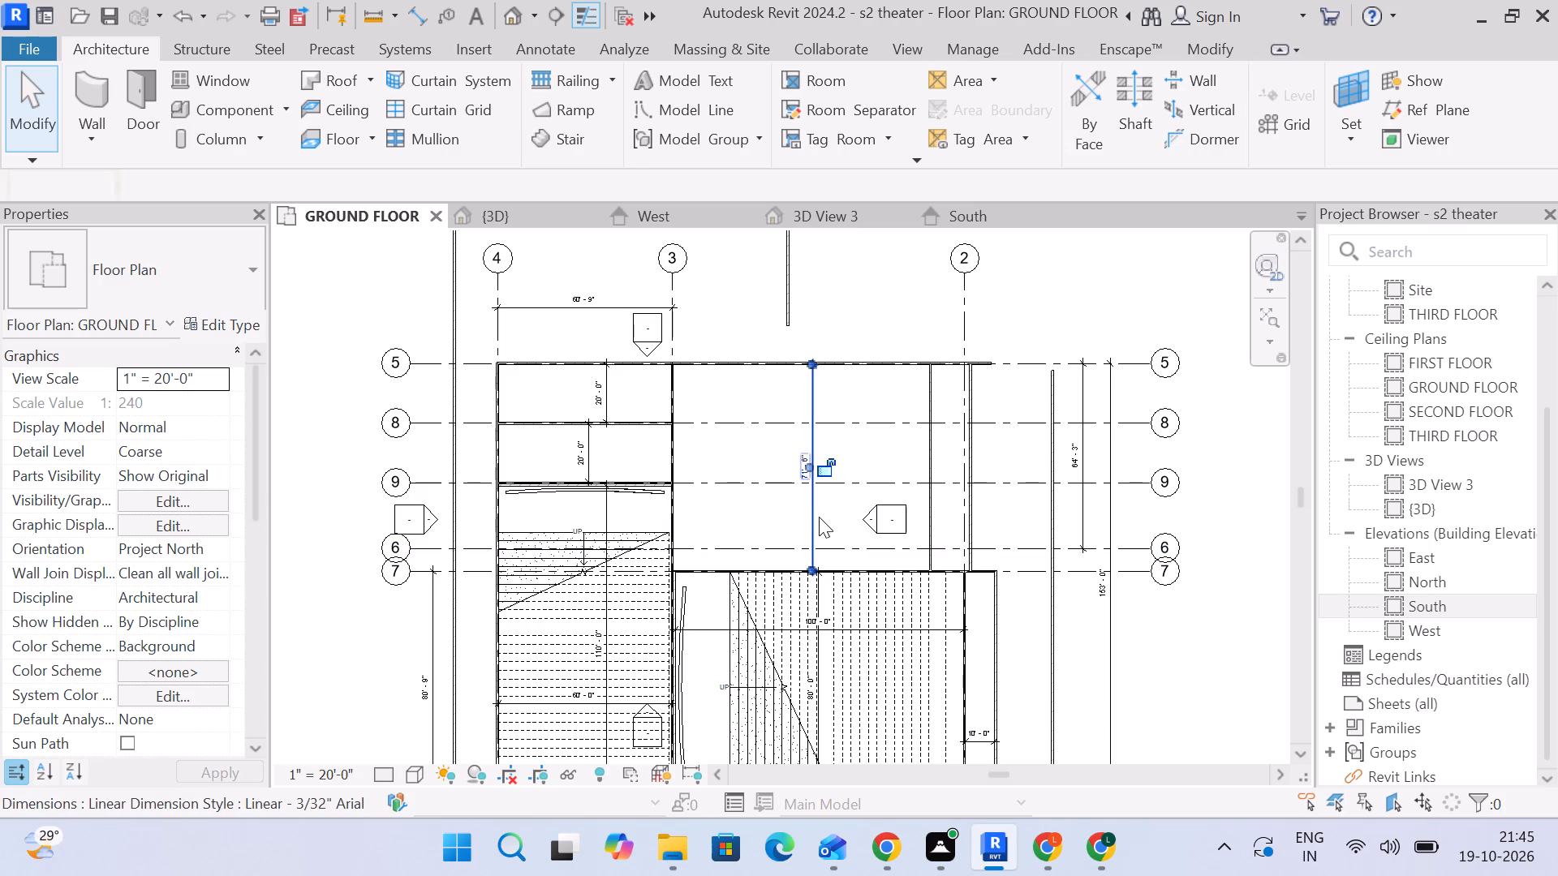
pyautogui.press('Delete')
# Examine the halls and surrounding grid lines from grid 5 down to the southern boundary wall.
pyautogui.scroll(3, 811, 520)
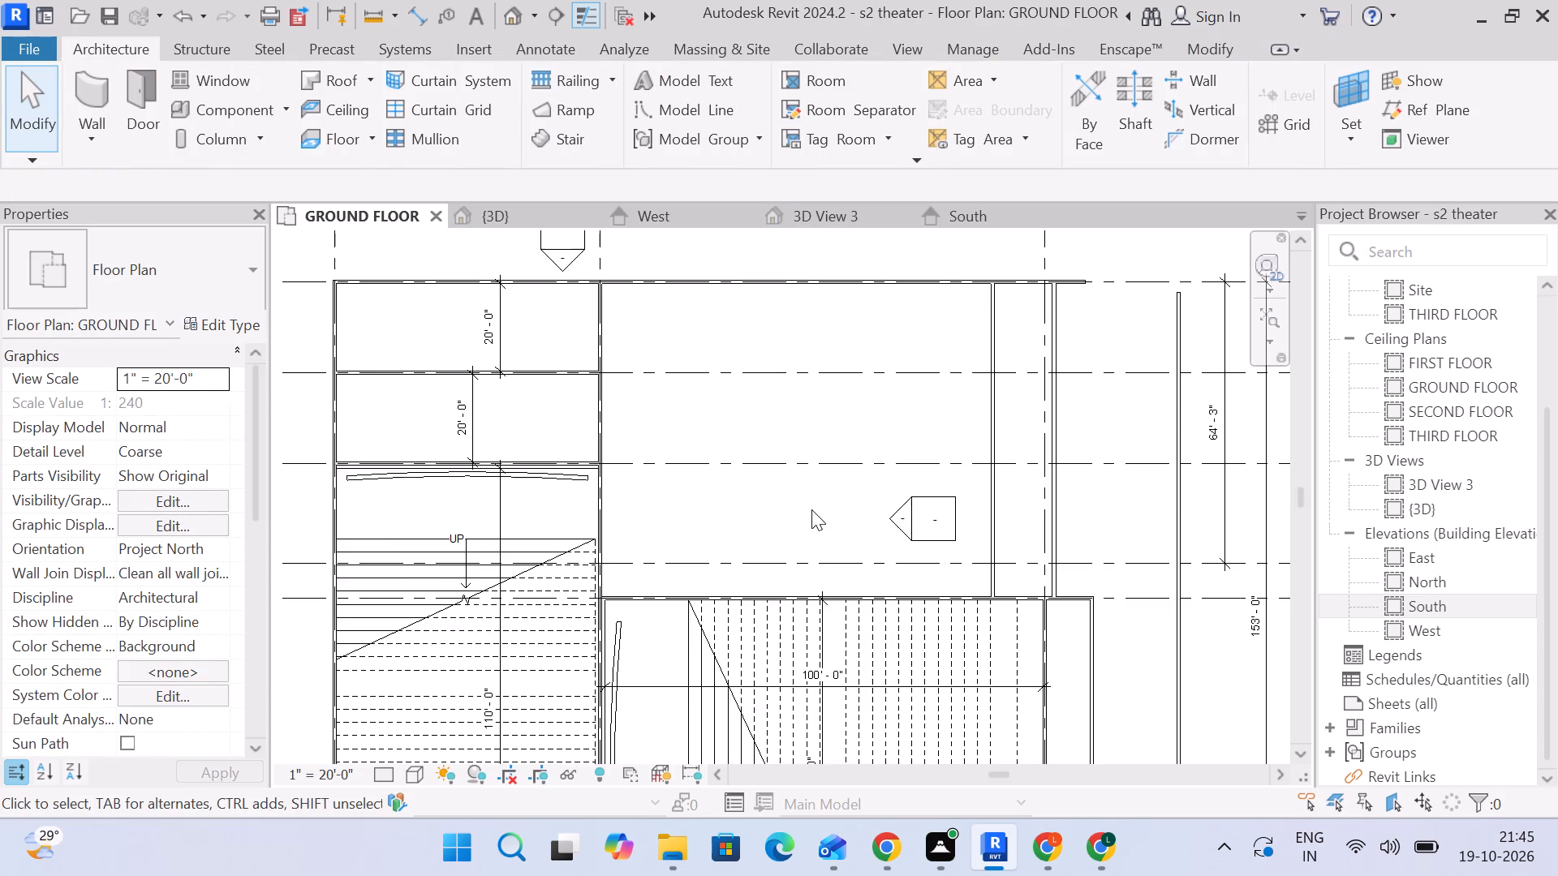
pyautogui.moveTo(813, 511); pyautogui.dragTo(760, 391, button='middle')
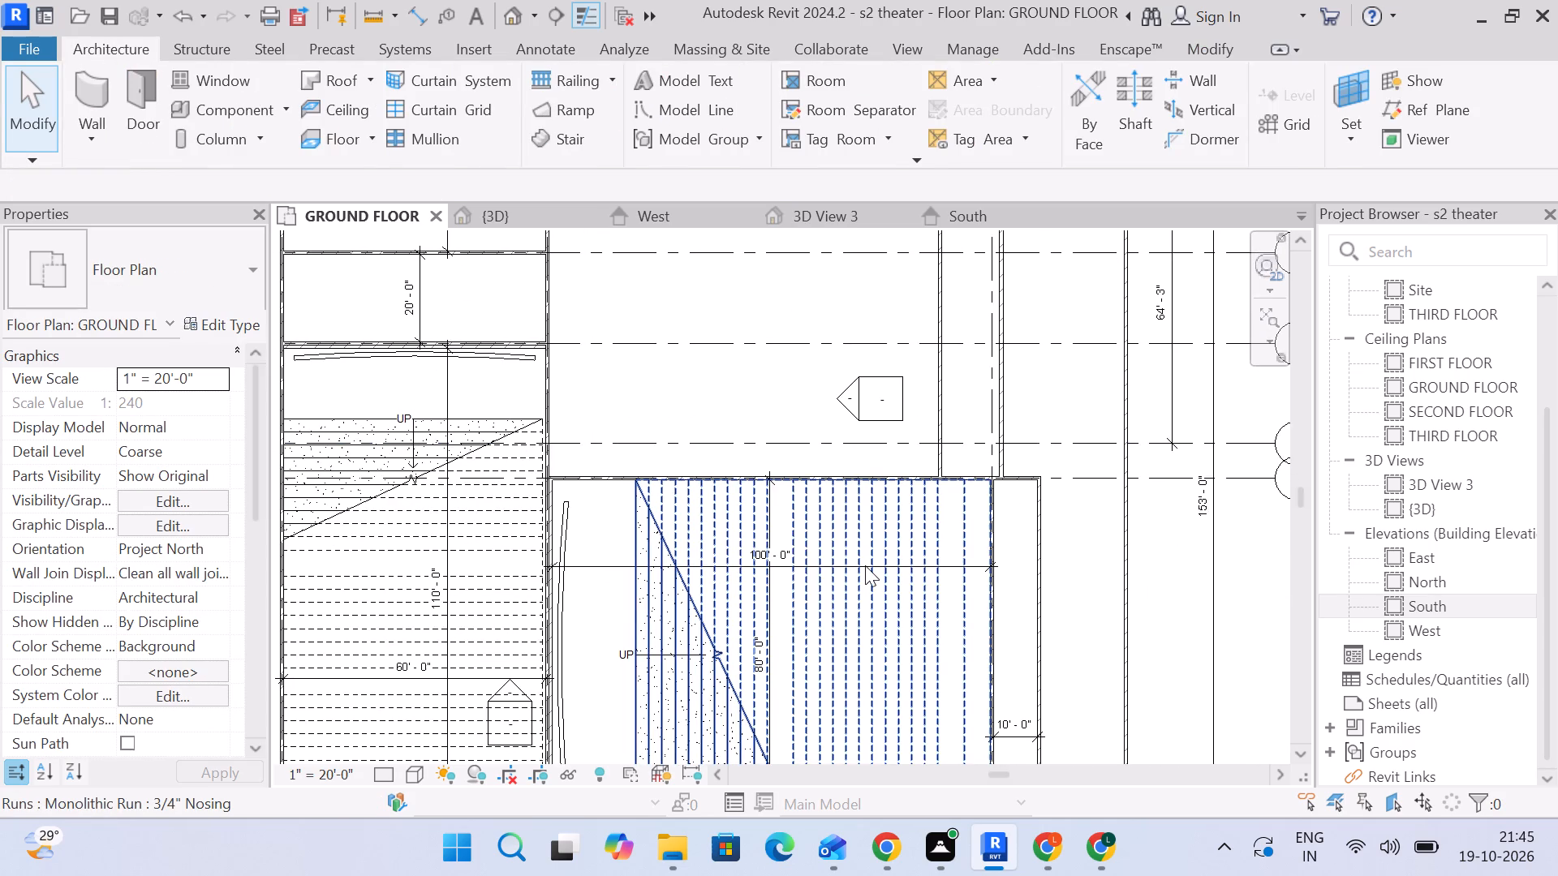
pyautogui.scroll(-3, 865, 565)
pyautogui.moveTo(865, 565); pyautogui.dragTo(853, 483, button='middle')
pyautogui.scroll(1, 853, 483)
pyautogui.scroll(-3, 853, 483)
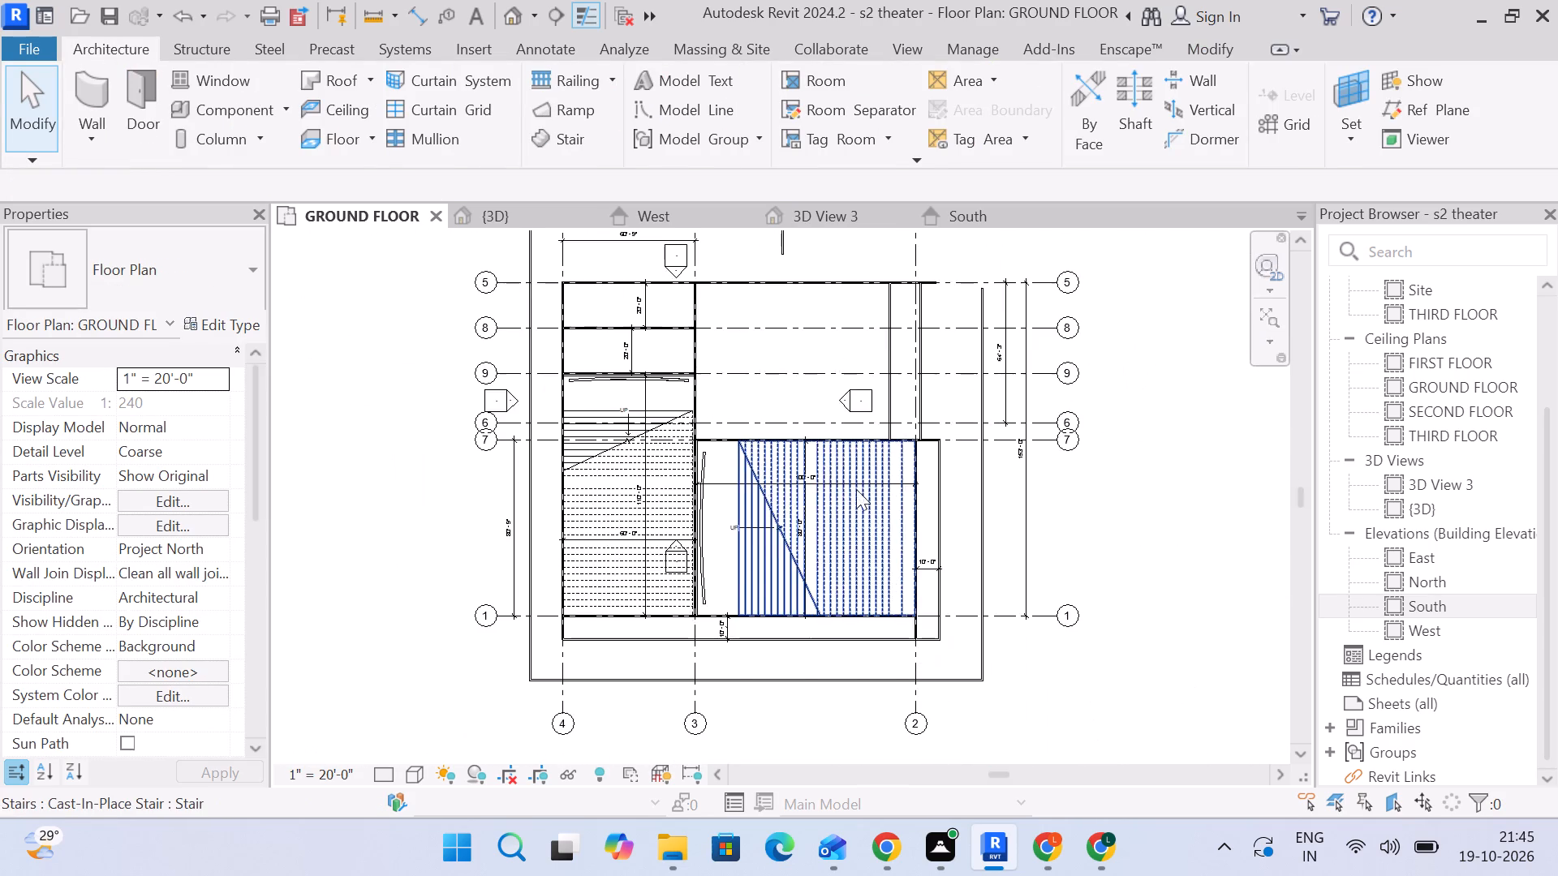
pyautogui.moveTo(883, 526); pyautogui.dragTo(874, 401, button='middle')
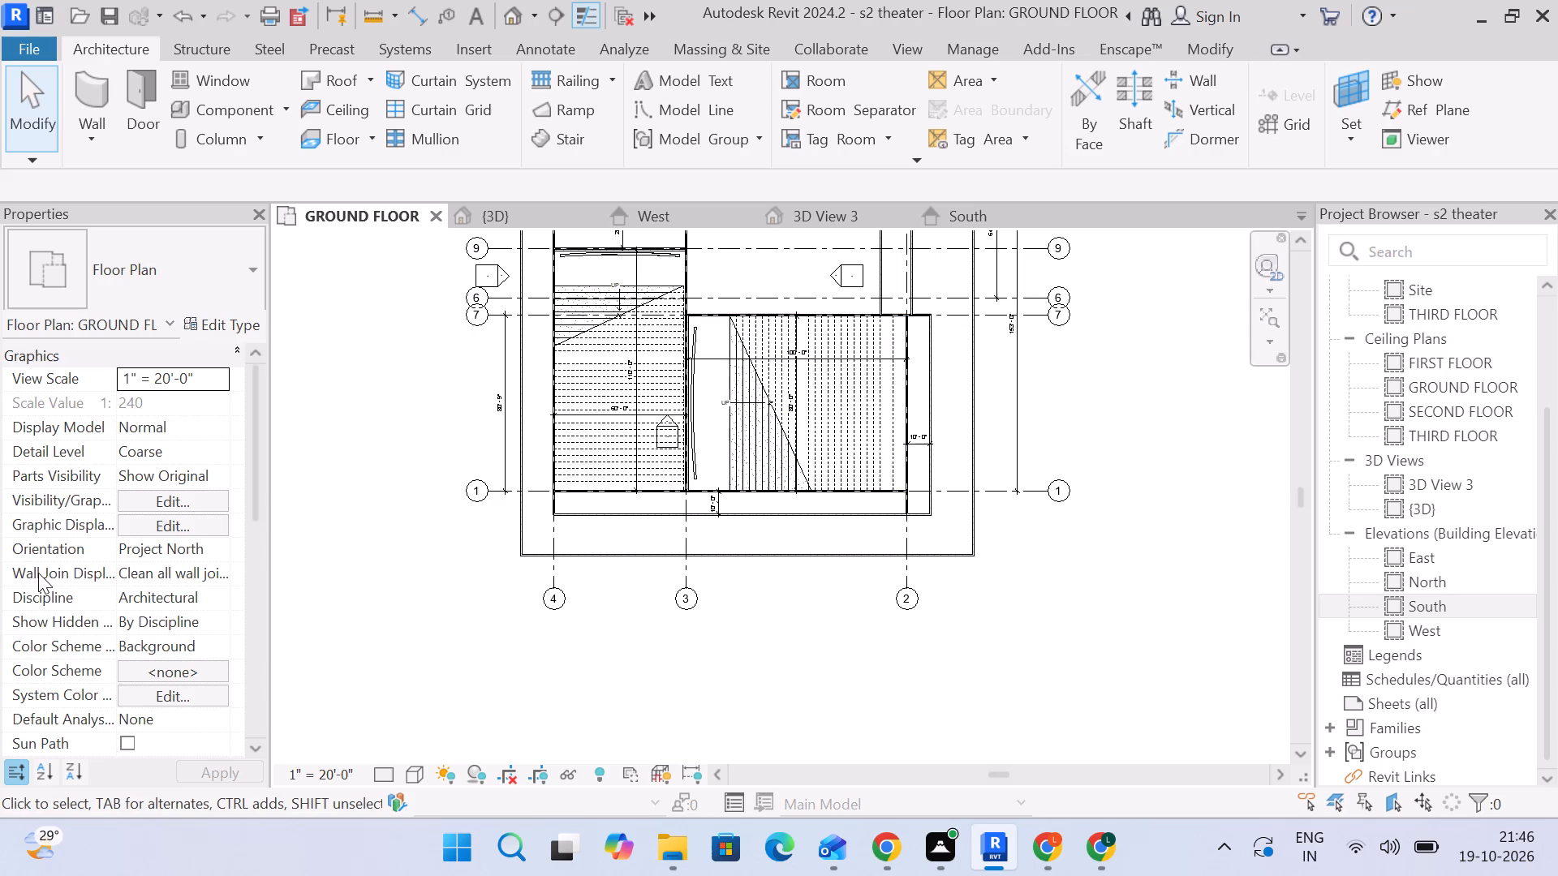
# Align the centerline of the north-south wall just east of grid 2, north of the east hall, to grid 2.
pyautogui.scroll(1, 780, 380)
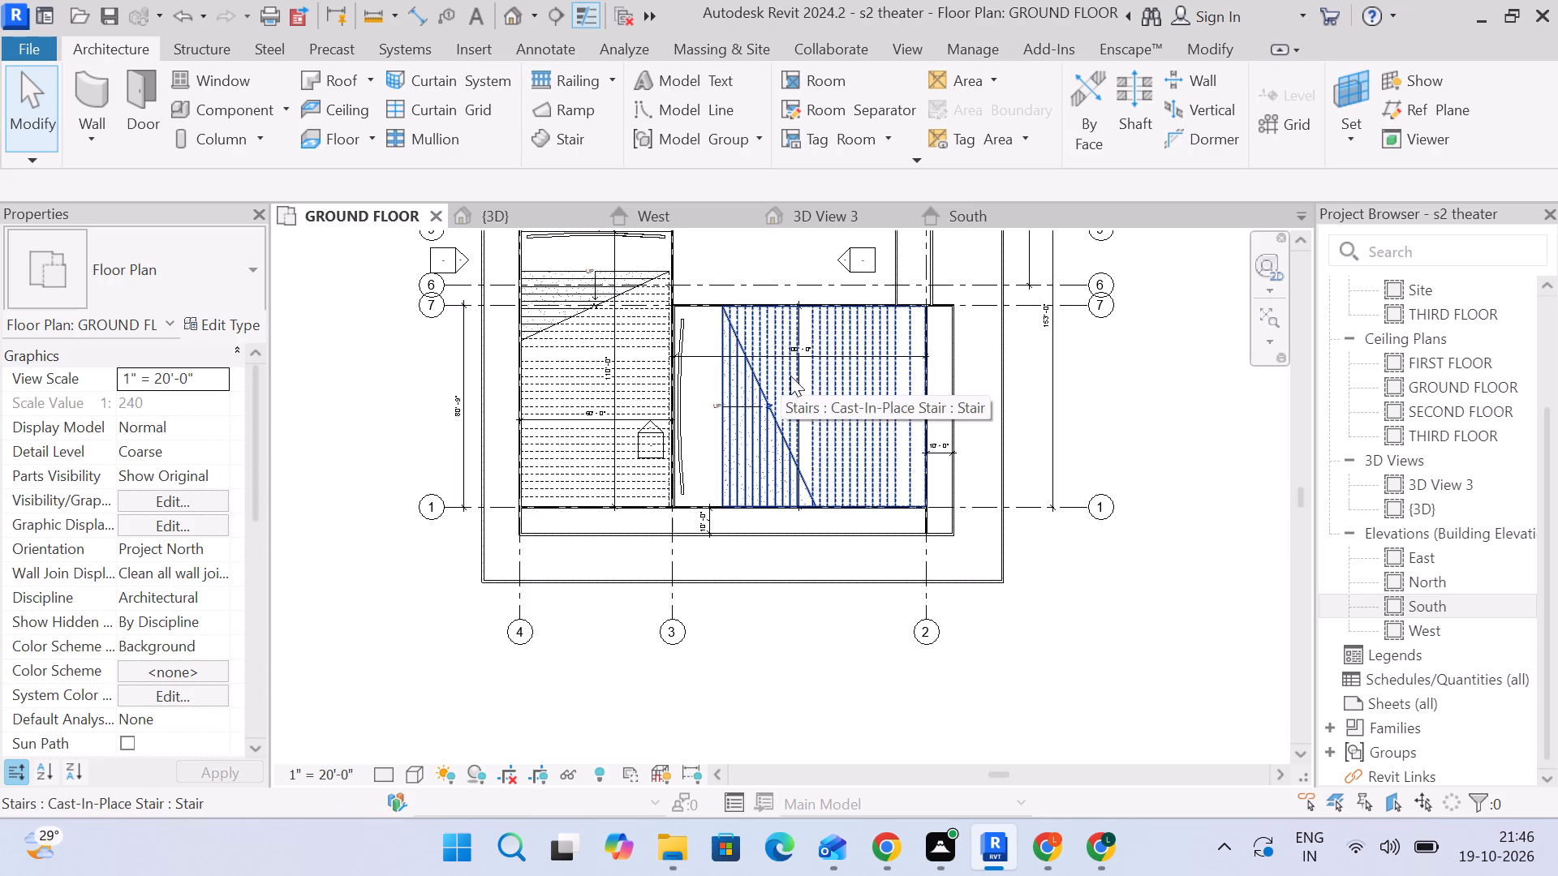
pyautogui.moveTo(811, 414); pyautogui.dragTo(860, 538, button='middle')
pyautogui.scroll(3, 922, 397)
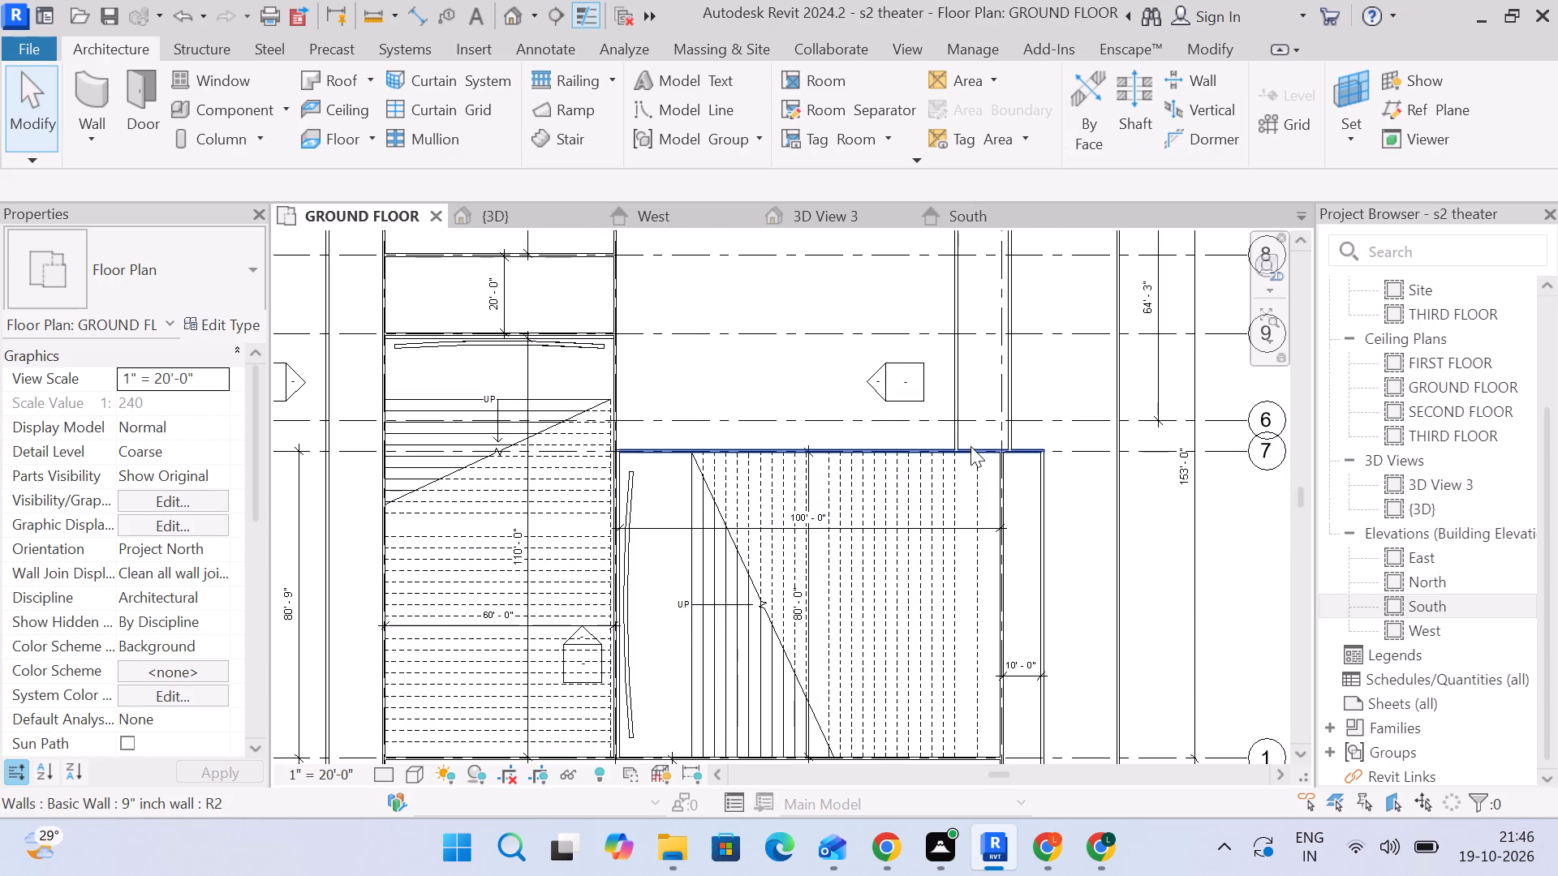
pyautogui.moveTo(971, 488); pyautogui.dragTo(923, 359, button='middle')
pyautogui.scroll(5, 954, 306)
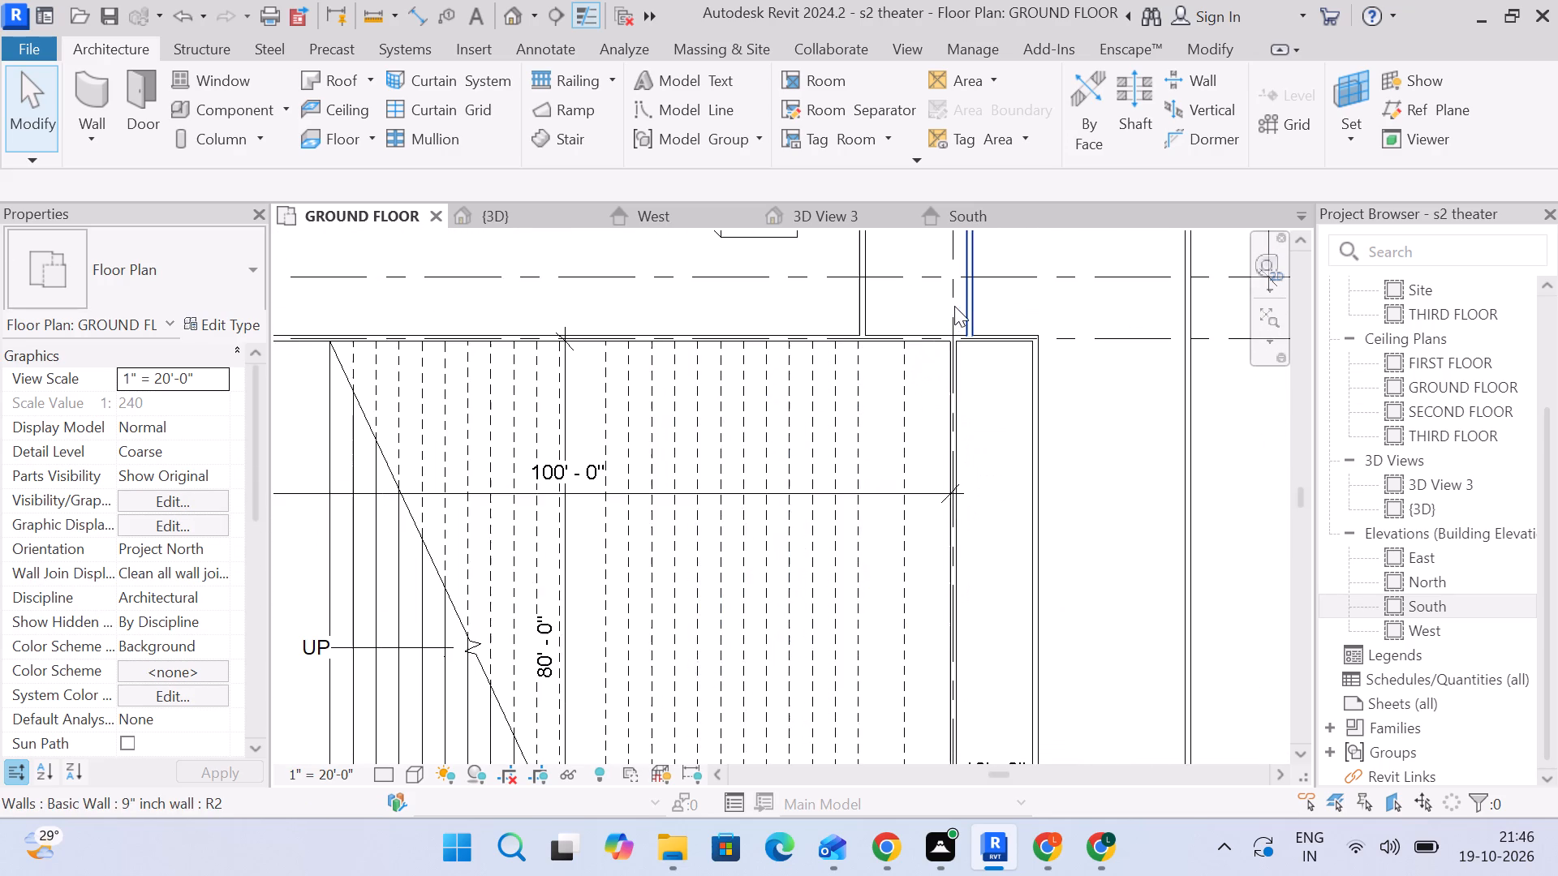
pyautogui.moveTo(974, 317); pyautogui.dragTo(979, 329, button='middle')
pyautogui.scroll(8, 974, 317)
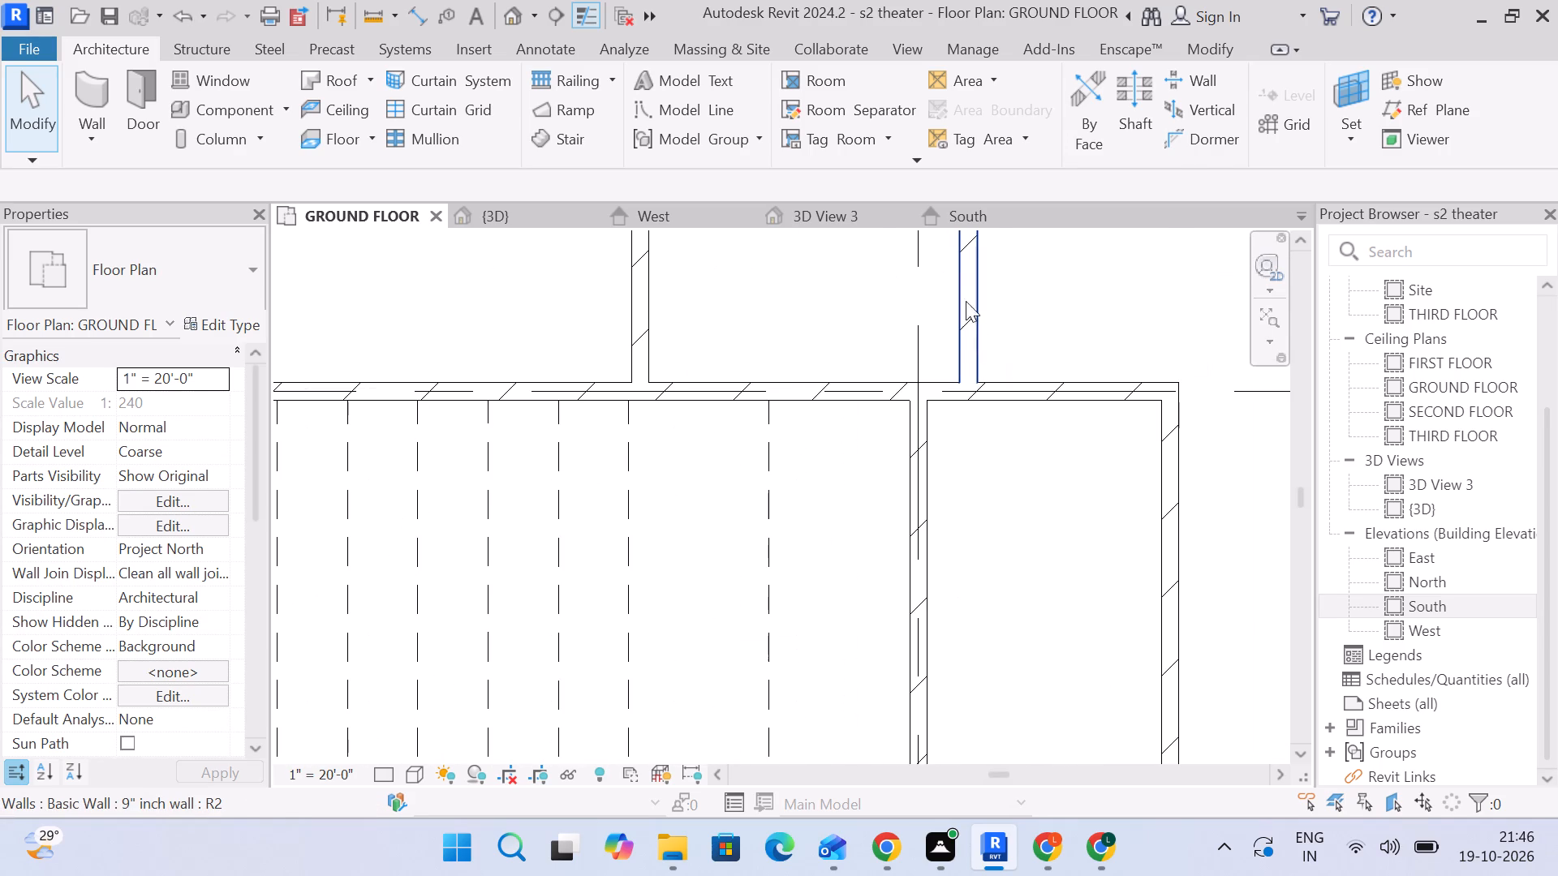
pyautogui.click(1196, 38)
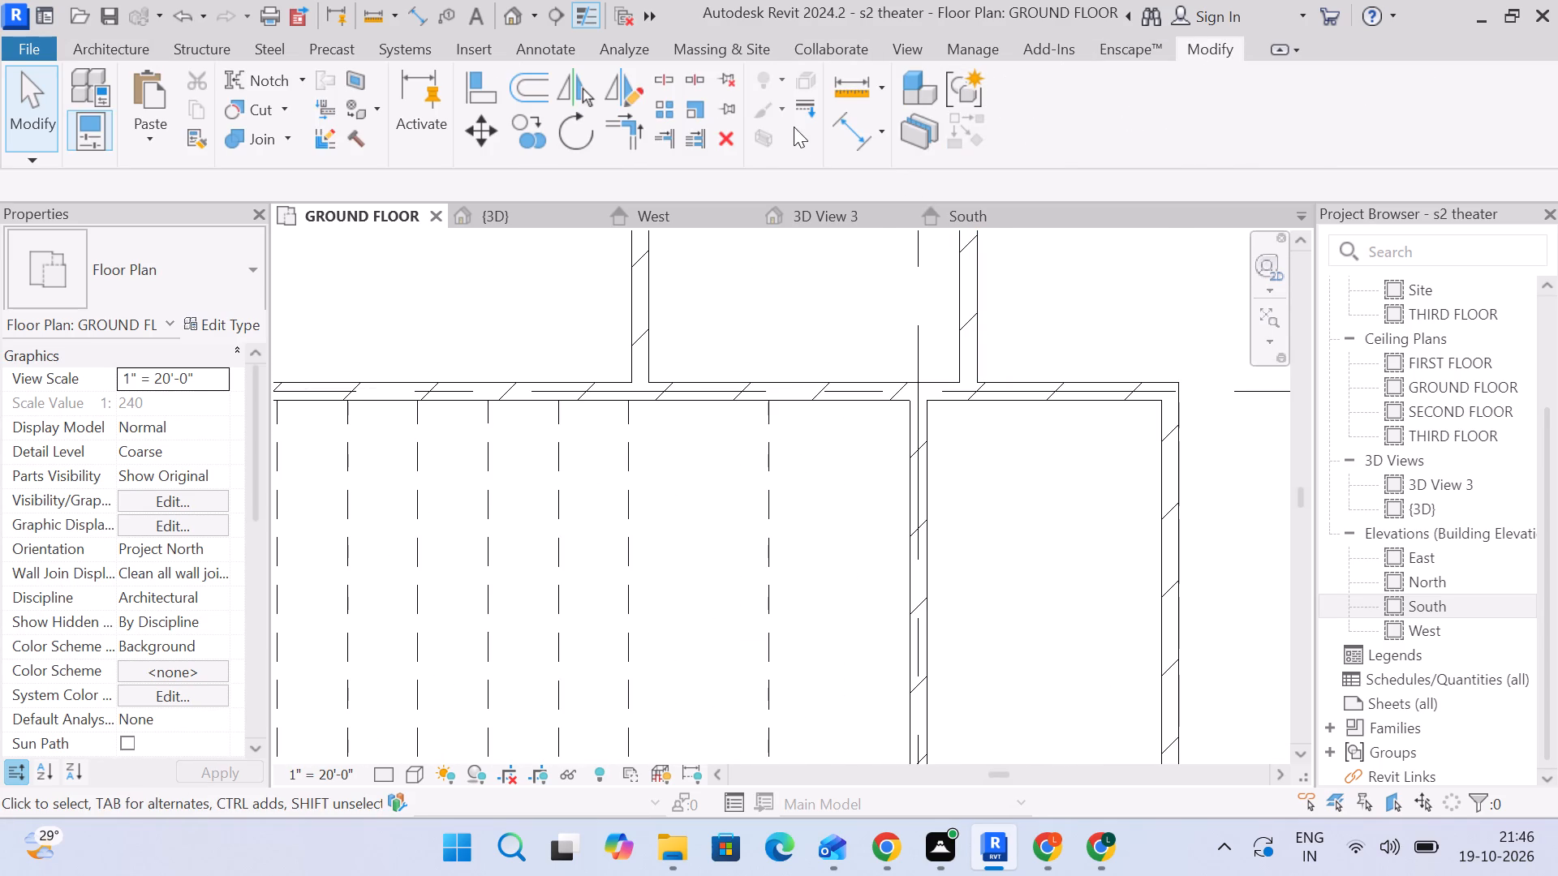
pyautogui.moveTo(476, 98); pyautogui.dragTo(492, 102)
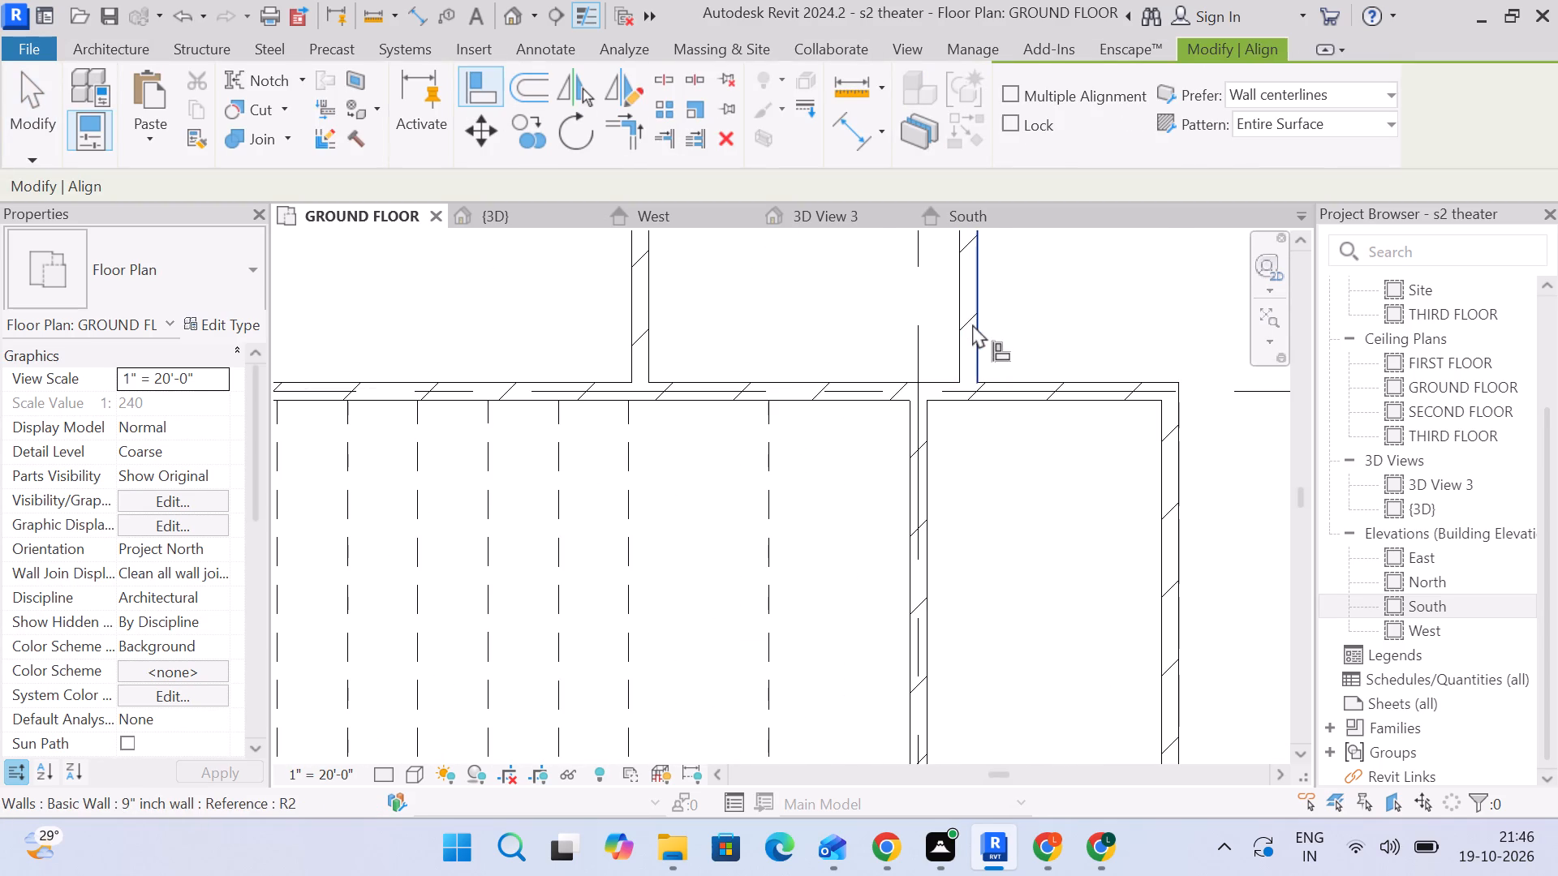
pyautogui.scroll(6, 972, 324)
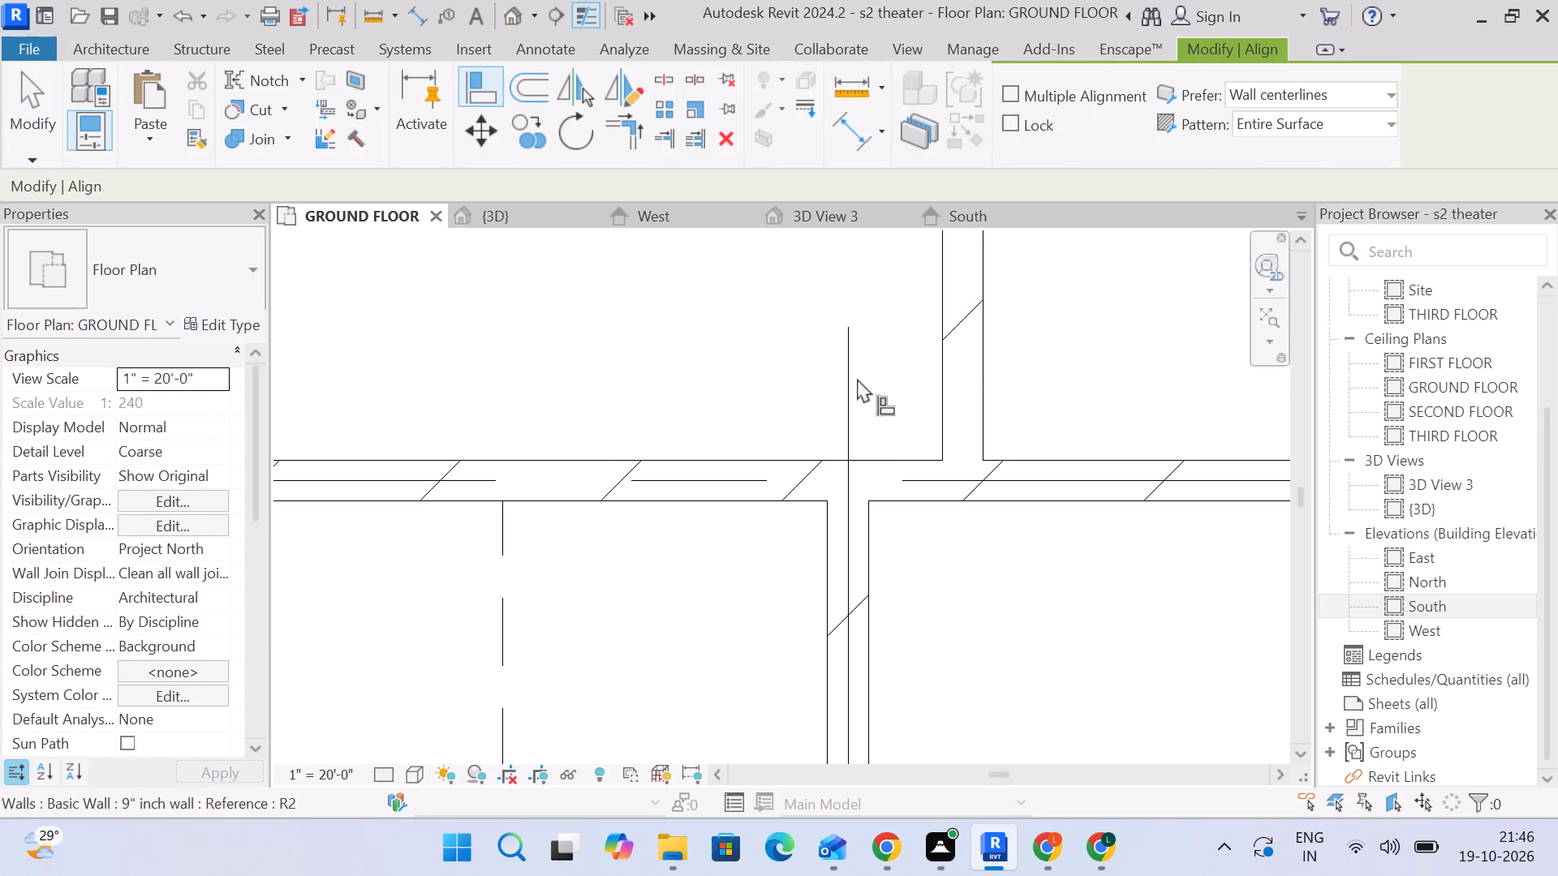
pyautogui.click(854, 379)
pyautogui.click(962, 390)
pyautogui.scroll(-13, 968, 390)
pyautogui.moveTo(965, 396); pyautogui.dragTo(970, 592, button='middle')
pyautogui.scroll(-4, 973, 520)
pyautogui.moveTo(973, 523); pyautogui.dragTo(975, 572, button='middle')
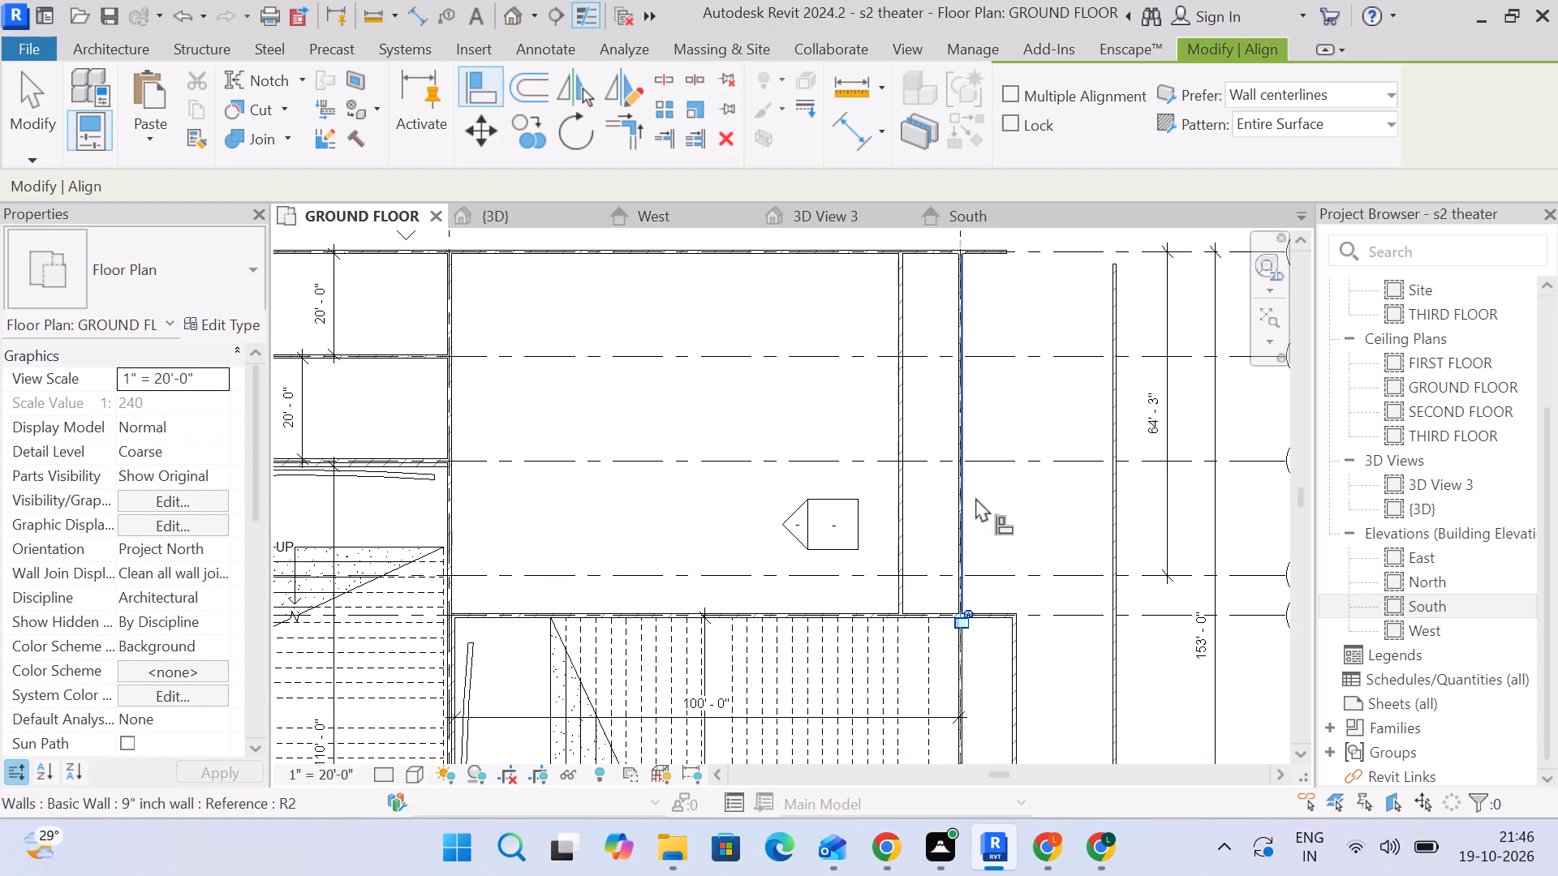
pyautogui.click(39, 82)
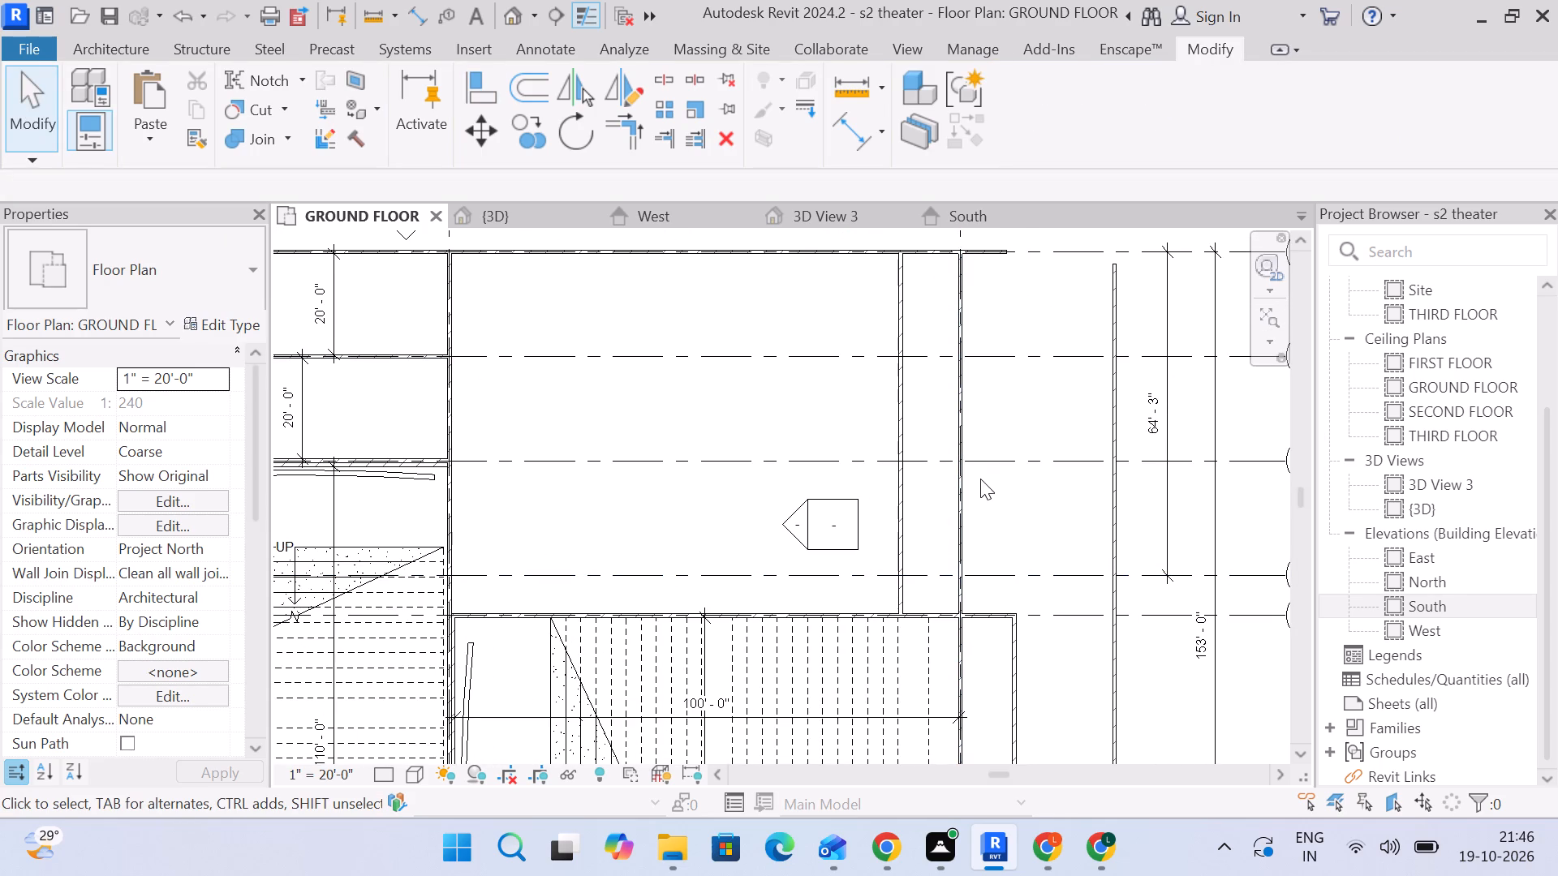
pyautogui.moveTo(979, 503); pyautogui.dragTo(1032, 395, button='middle')
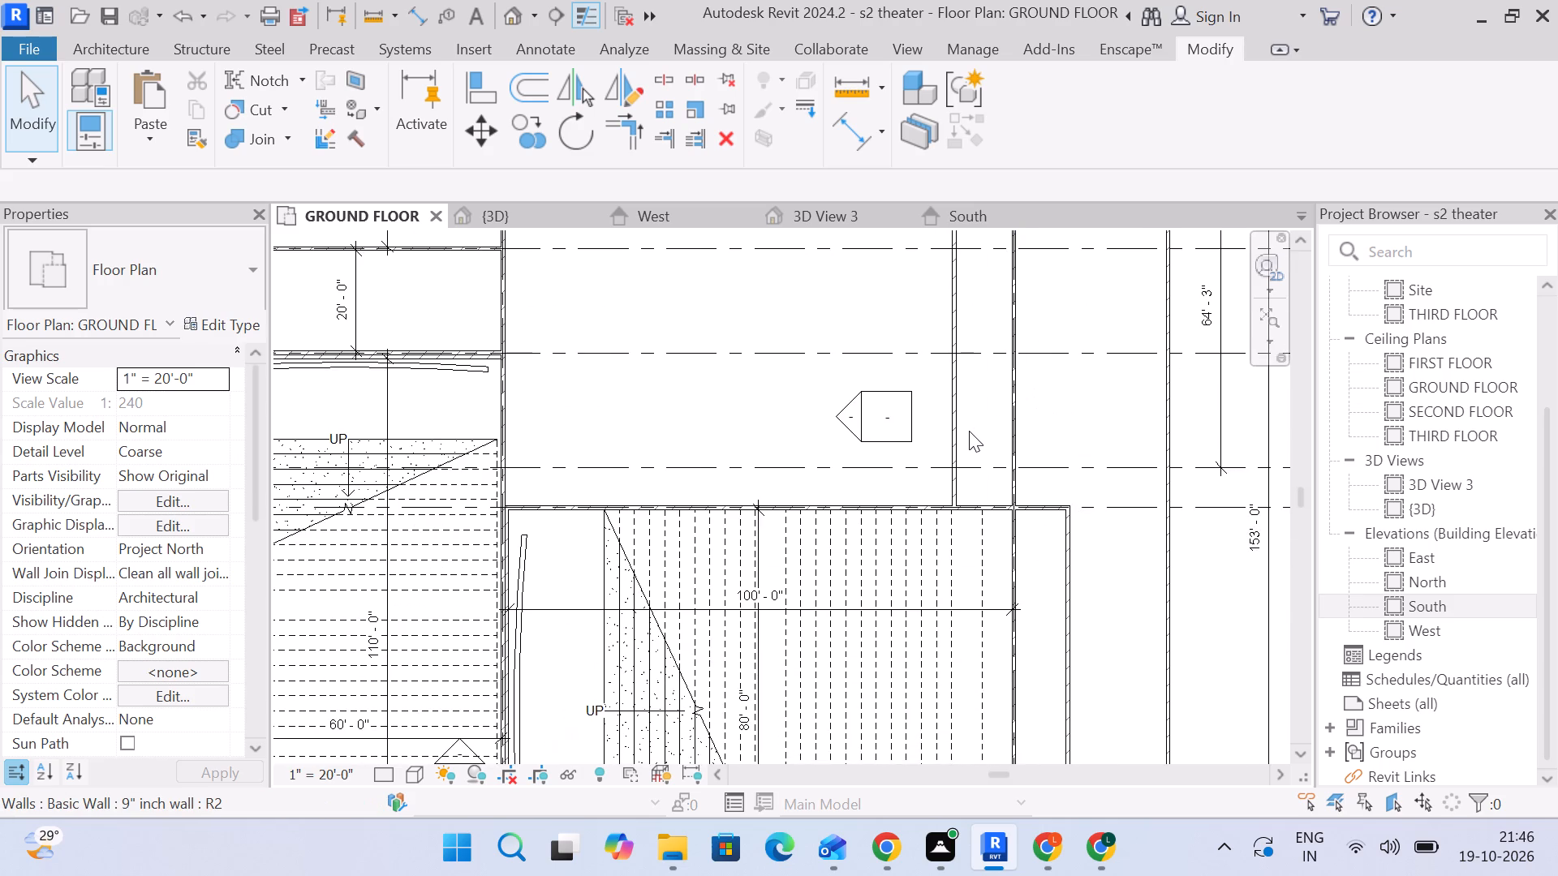
# Examine both halls, the walls around grid 2 and the grid lines from grid 5 down to the southern boundary wall.
pyautogui.scroll(-4, 969, 434)
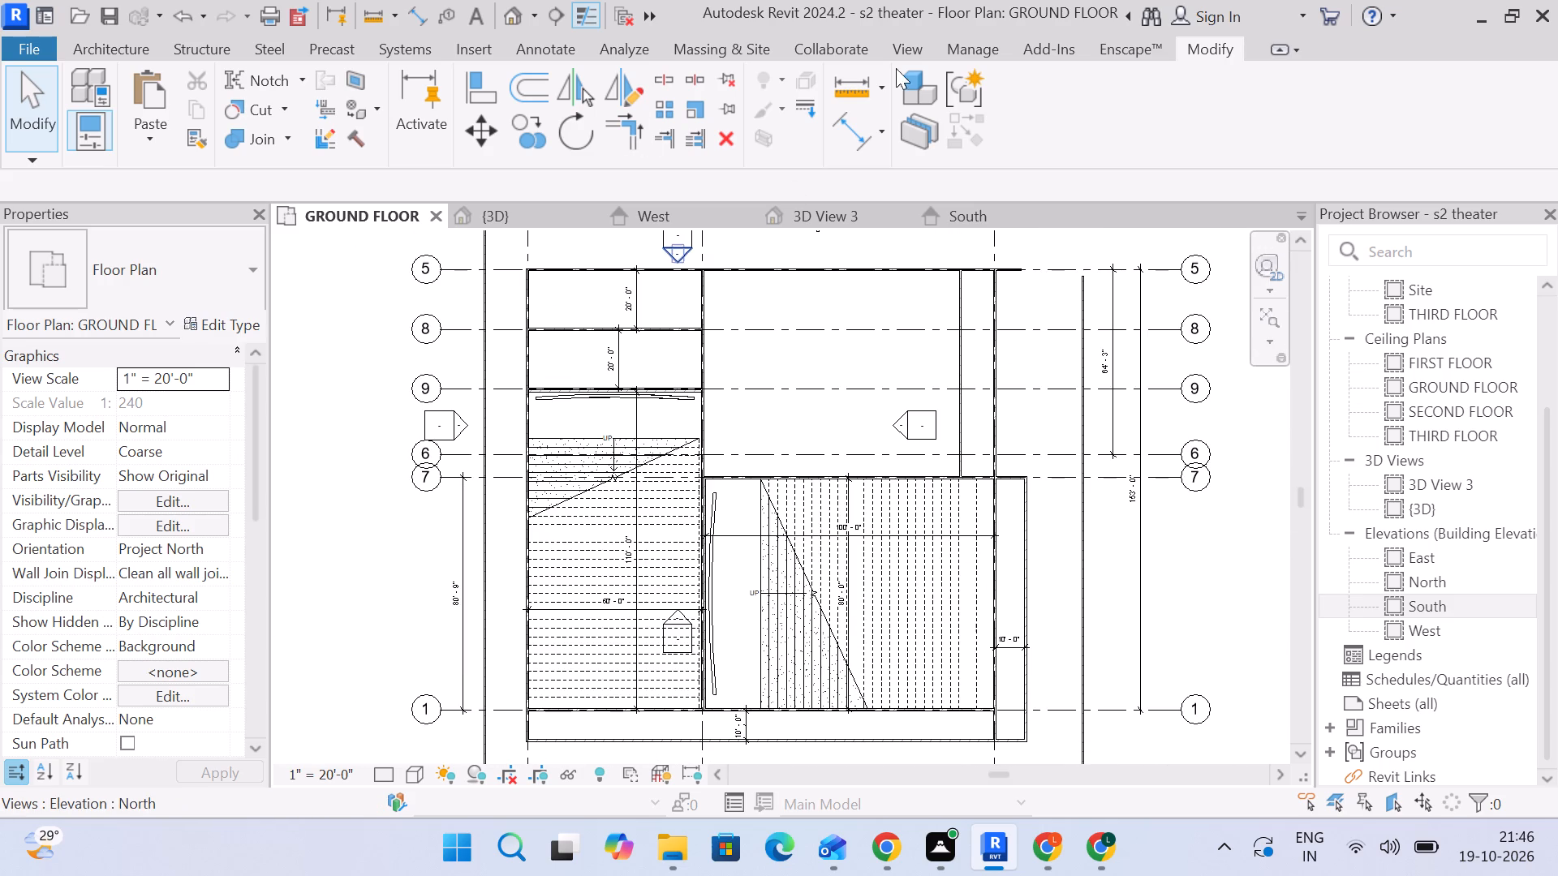
pyautogui.scroll(4, 983, 483)
pyautogui.moveTo(984, 413); pyautogui.dragTo(964, 384, button='middle')
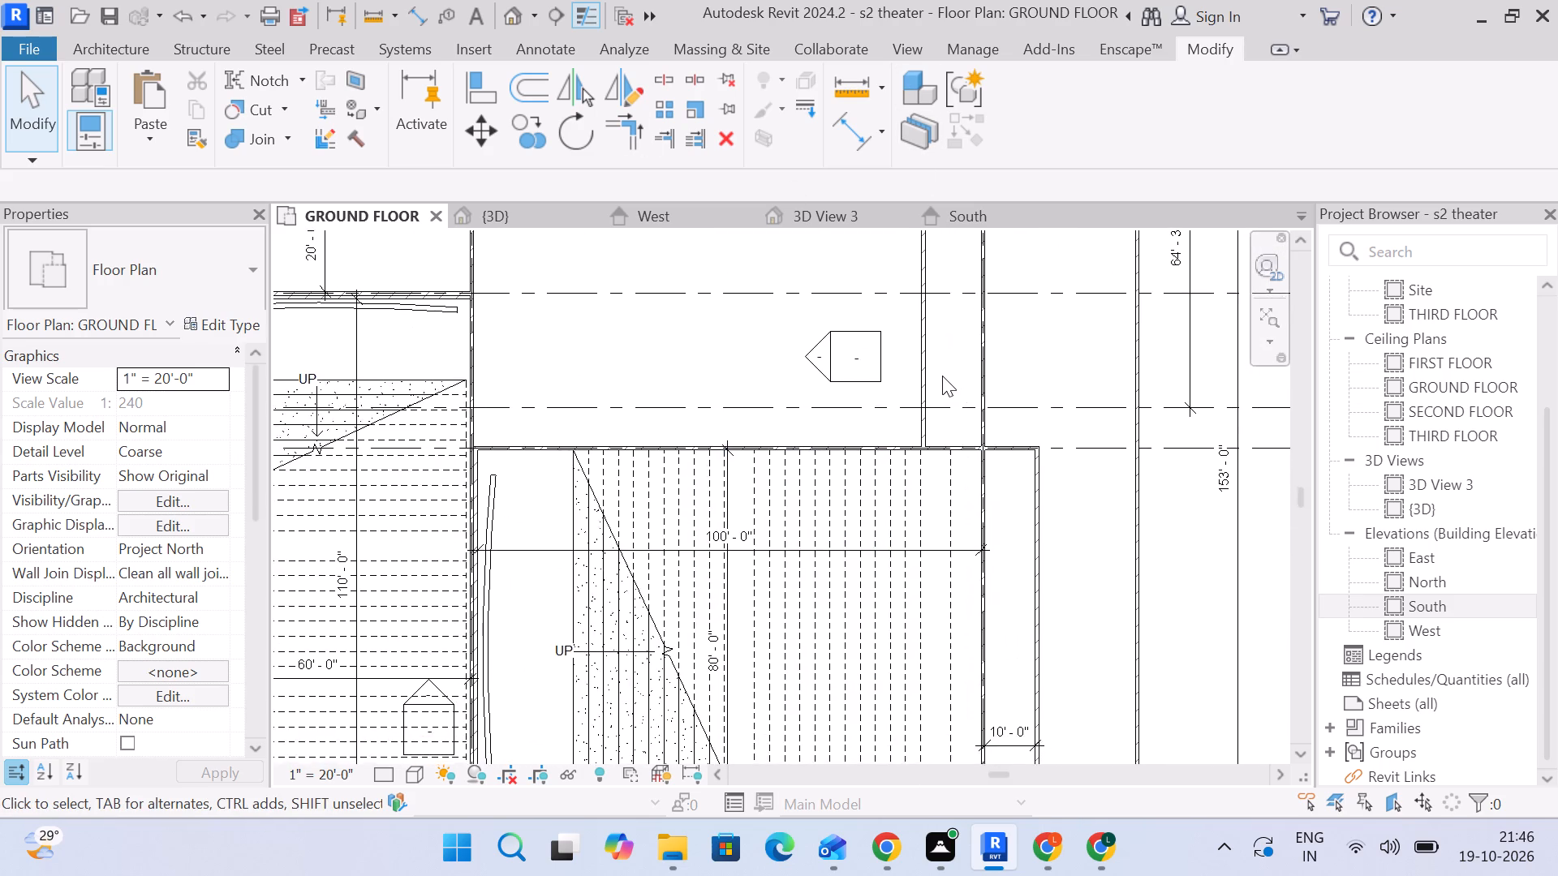
pyautogui.scroll(4, 942, 376)
pyautogui.scroll(-3, 949, 389)
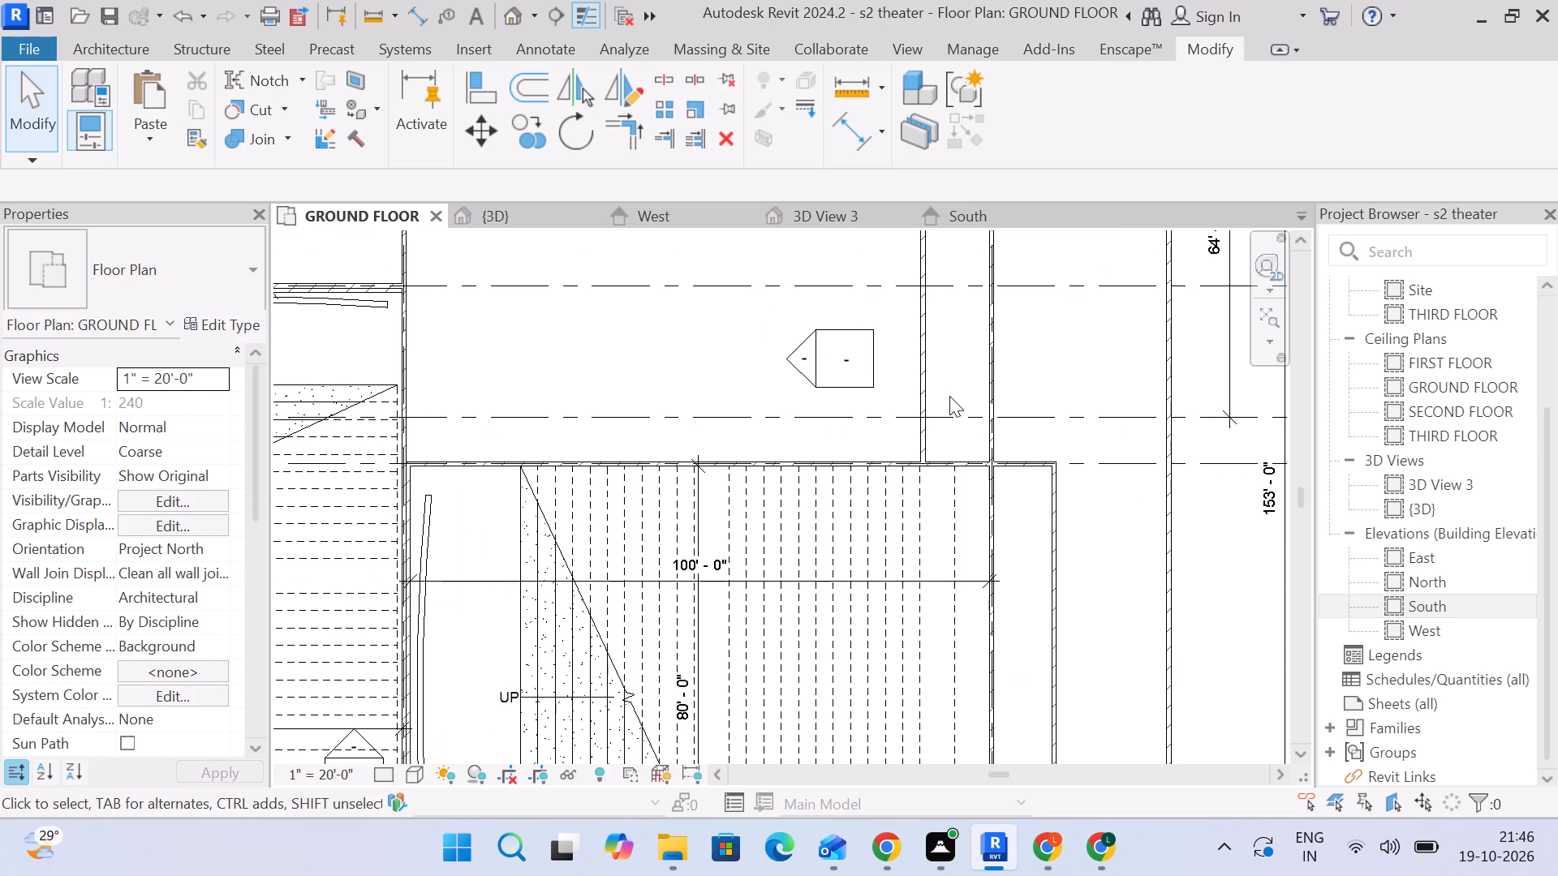
pyautogui.moveTo(951, 435); pyautogui.dragTo(983, 362, button='middle')
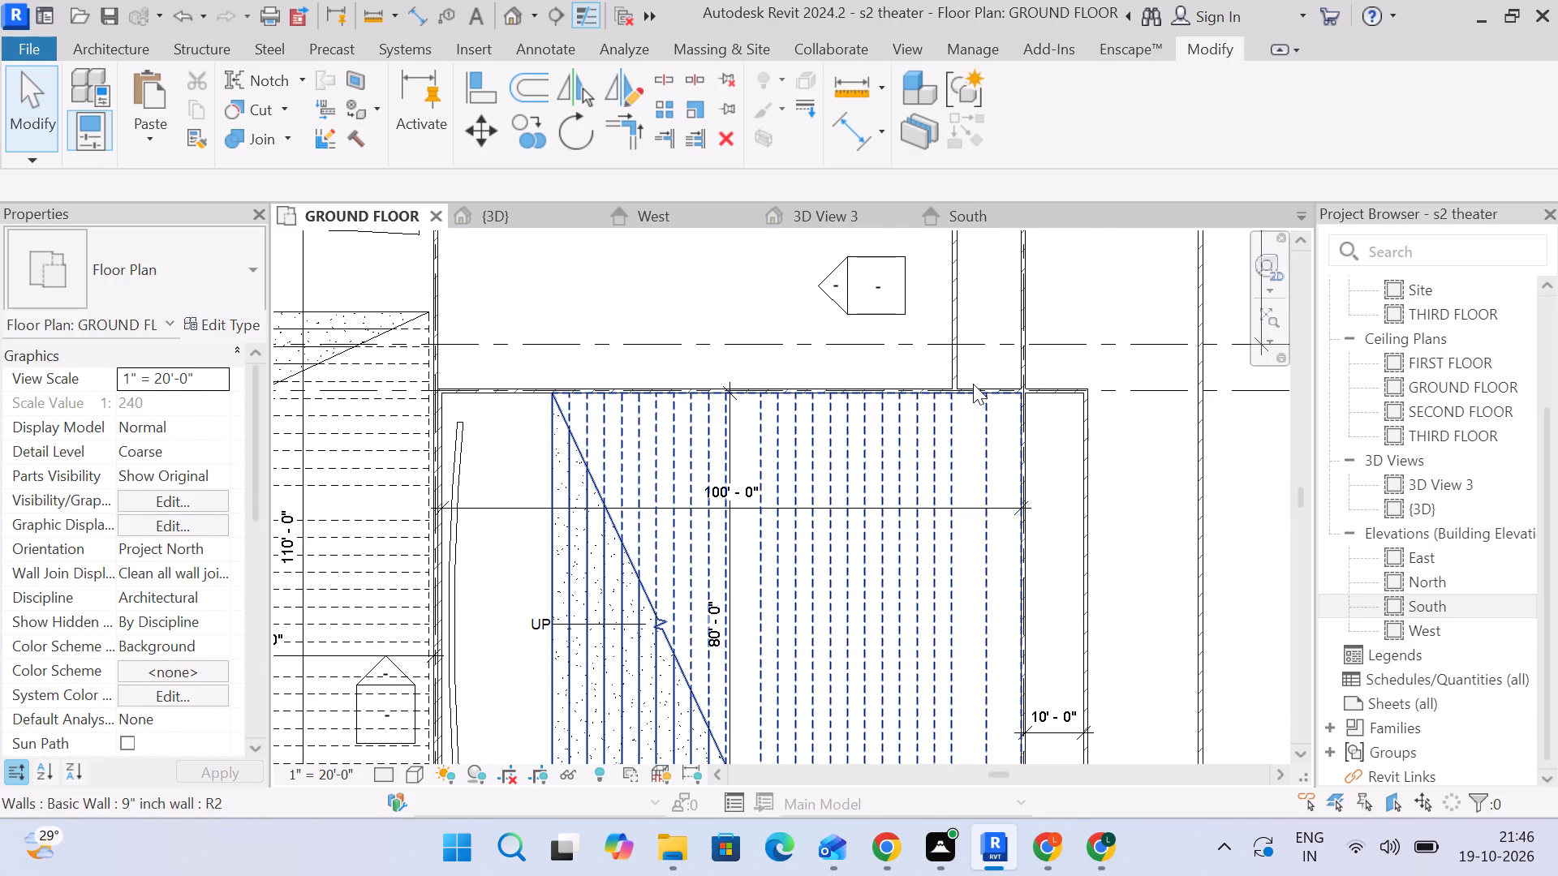
pyautogui.scroll(-3, 971, 384)
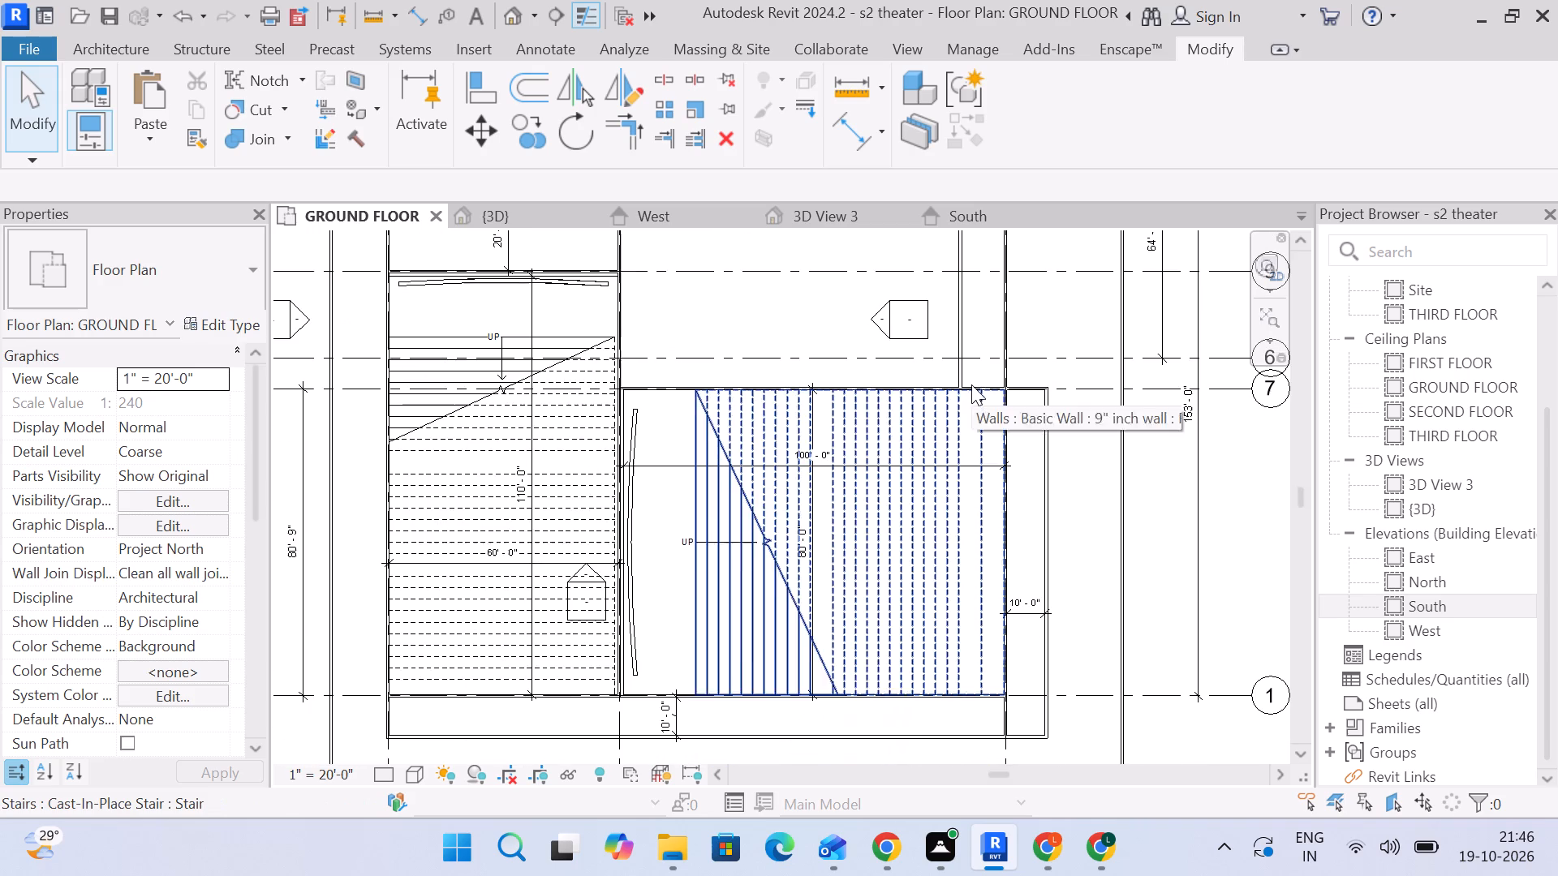
pyautogui.click(1066, 311)
pyautogui.moveTo(1059, 317); pyautogui.dragTo(1035, 351, button='middle')
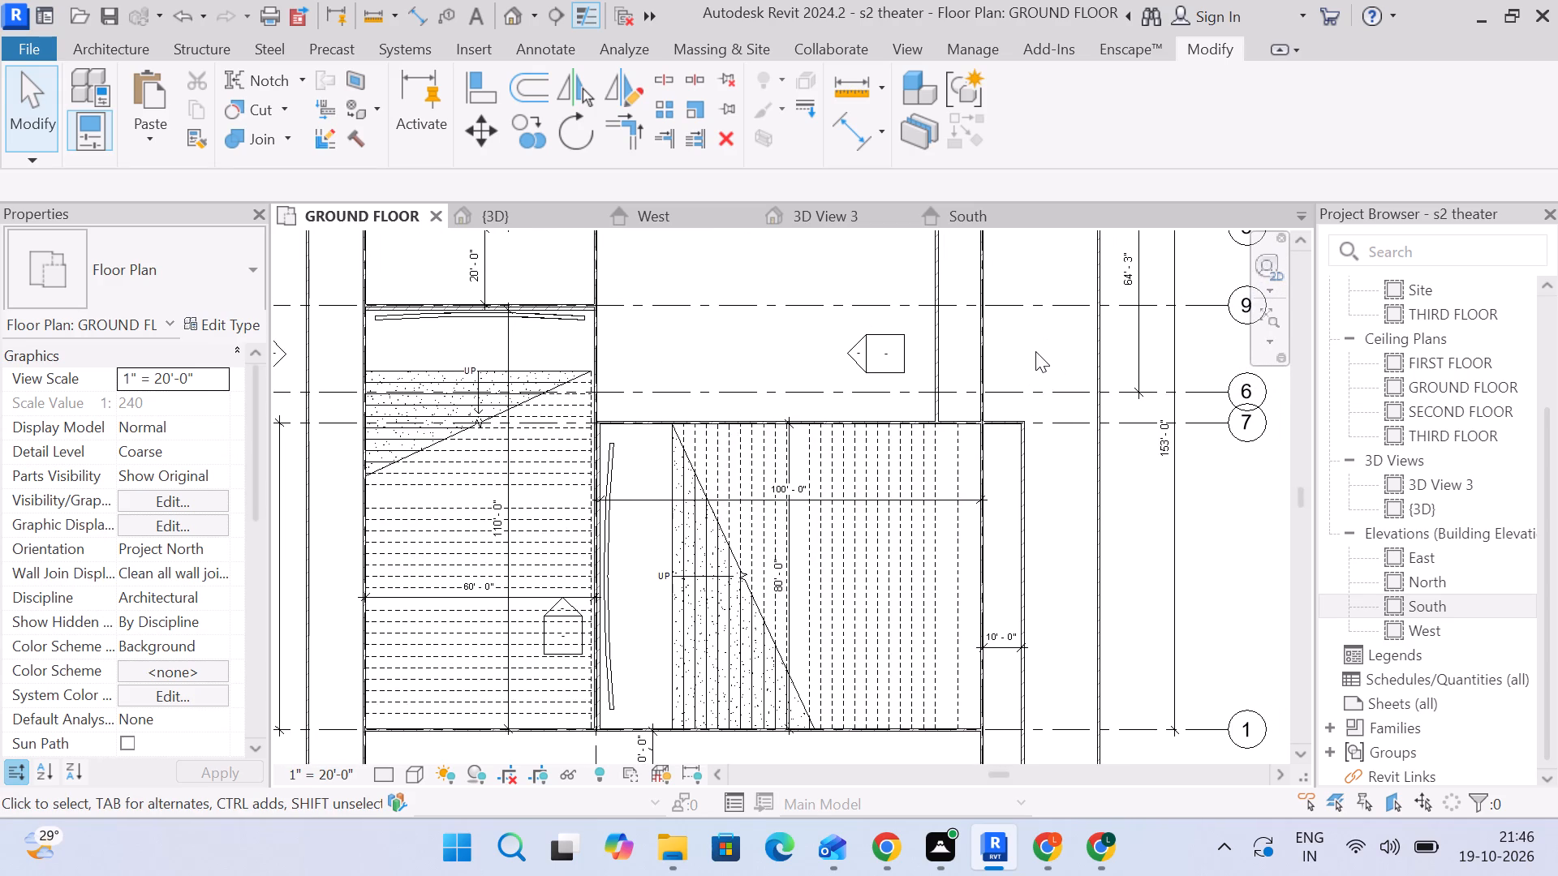
pyautogui.scroll(-2, 1035, 351)
pyautogui.moveTo(1035, 351); pyautogui.dragTo(1031, 449, button='middle')
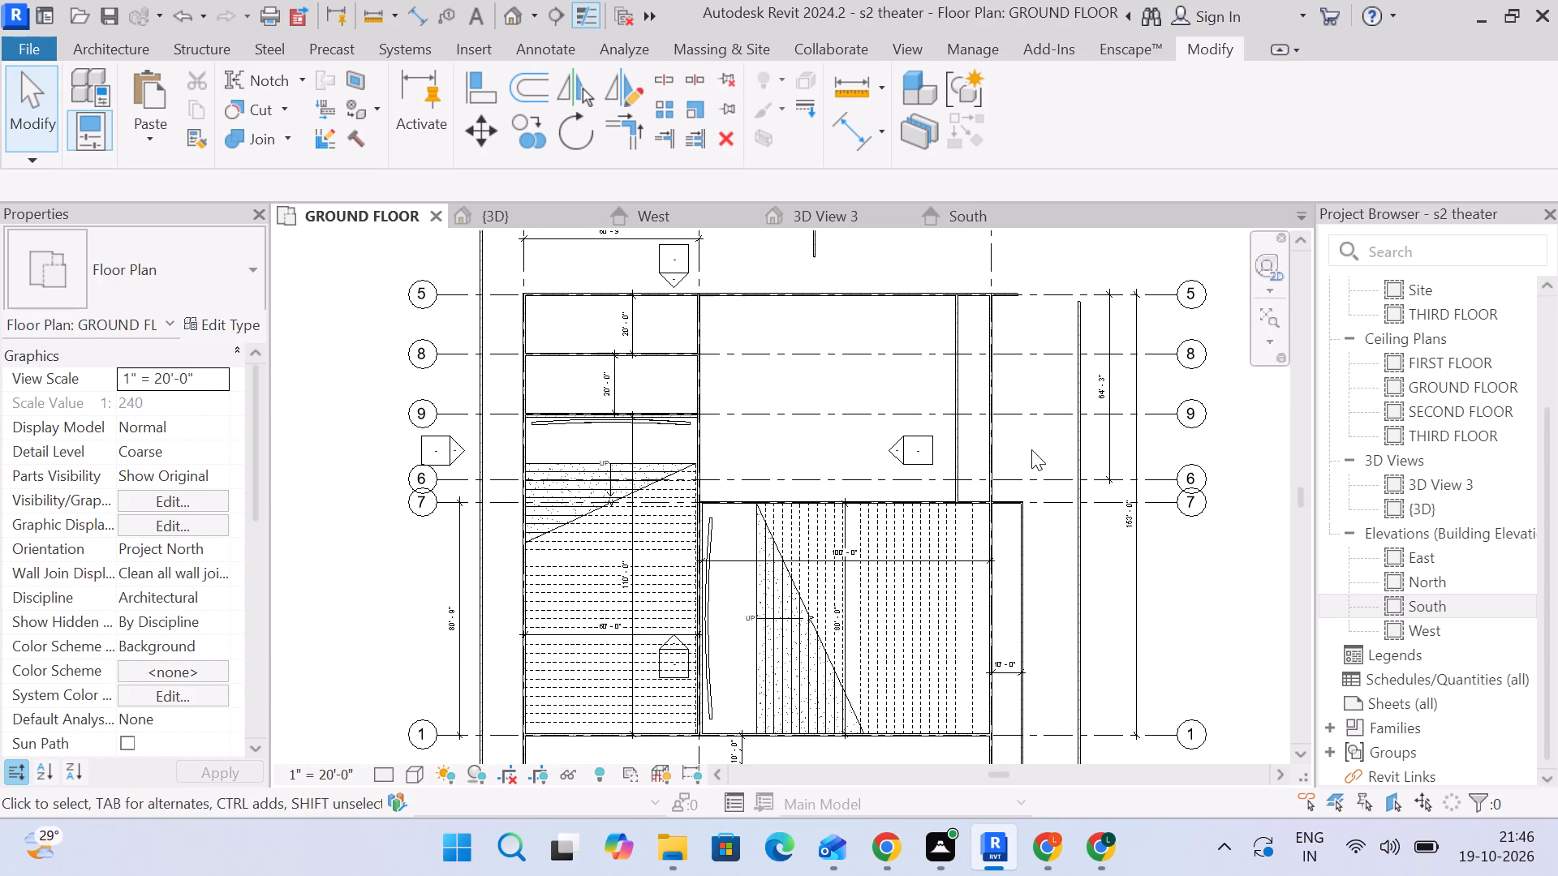
pyautogui.scroll(-2, 1031, 449)
pyautogui.moveTo(1031, 449); pyautogui.dragTo(996, 416, button='middle')
pyautogui.scroll(3, 960, 401)
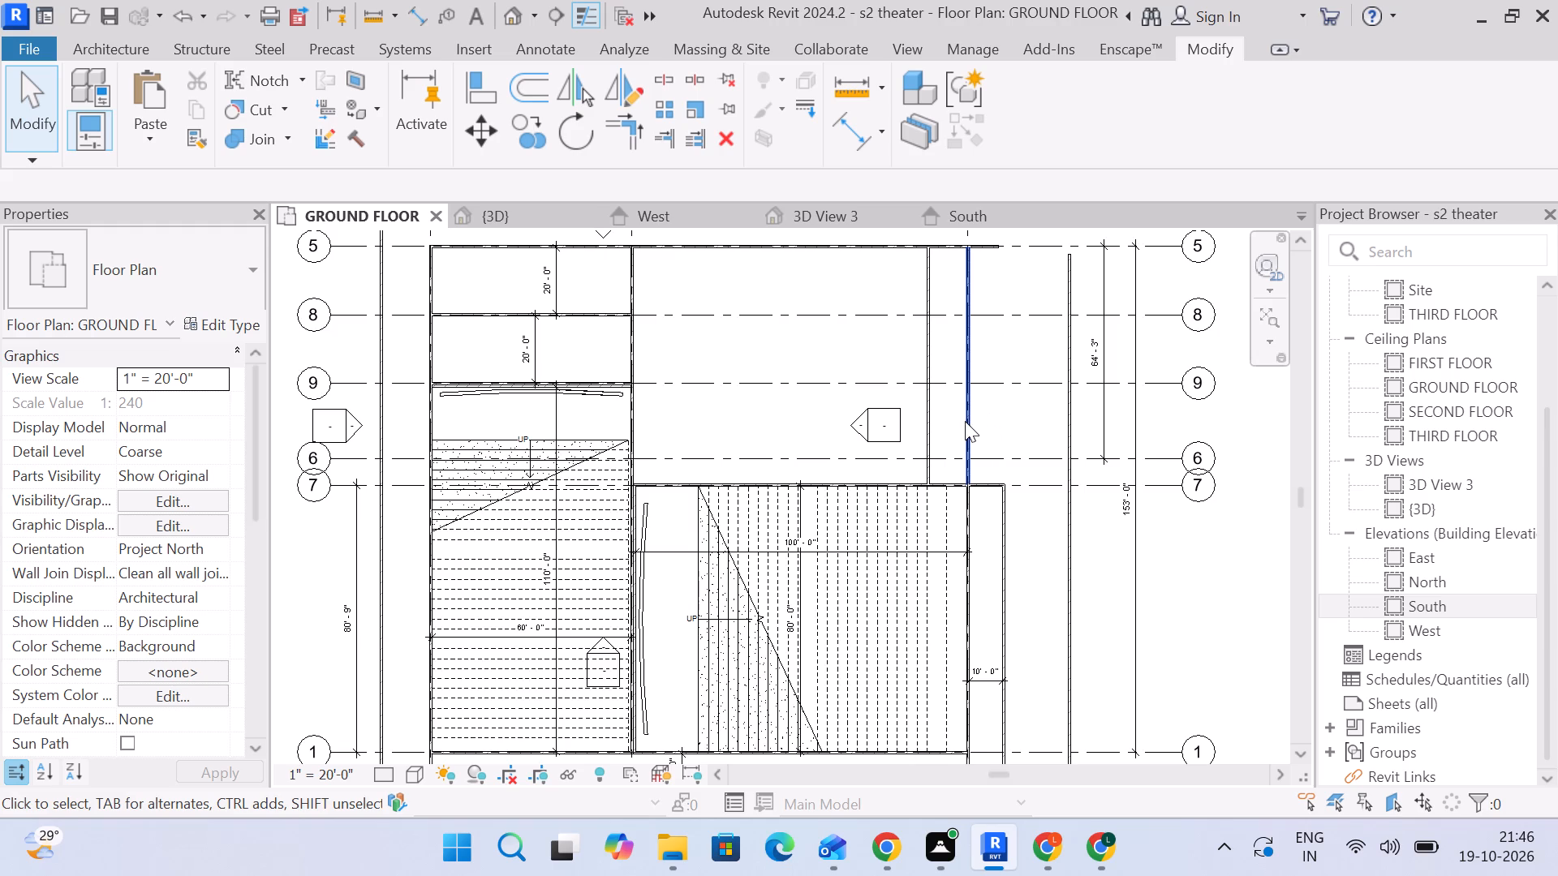
pyautogui.scroll(-2, 989, 419)
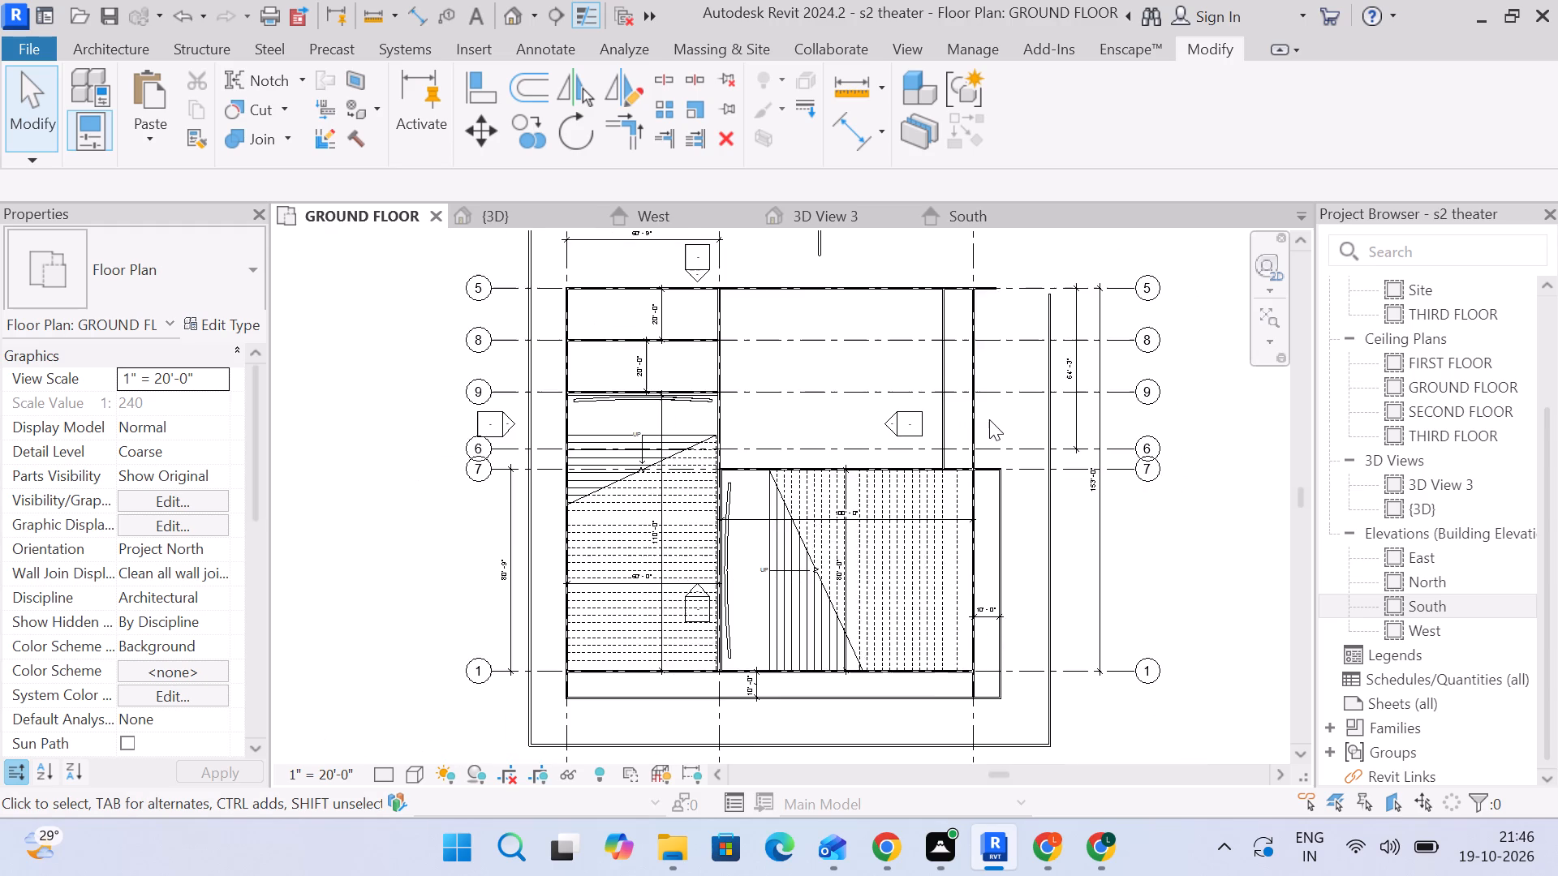
pyautogui.moveTo(989, 419); pyautogui.dragTo(913, 448, button='middle')
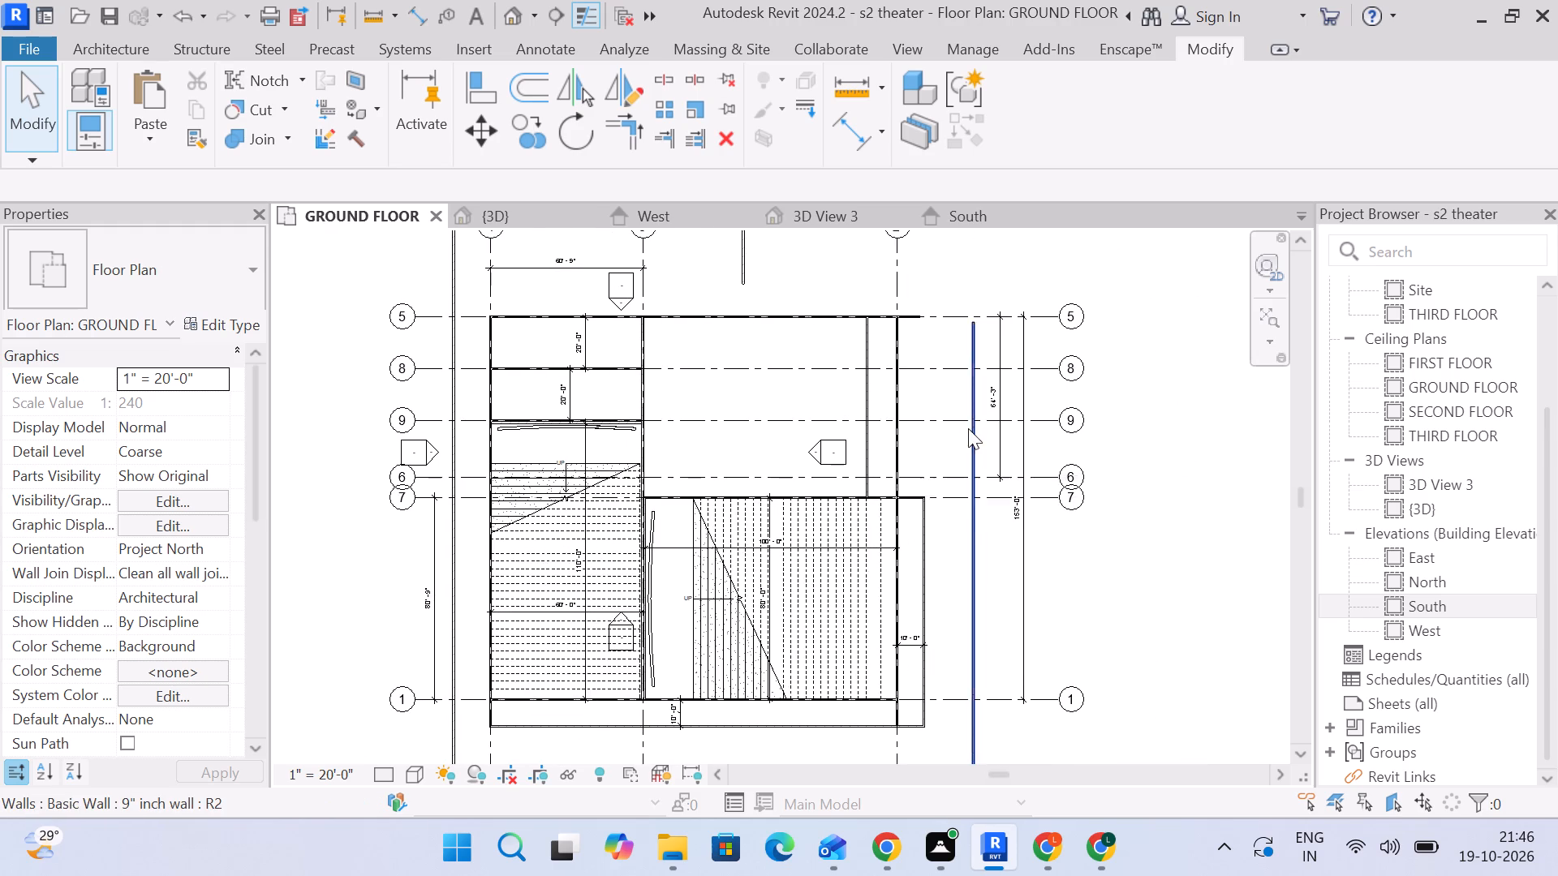
pyautogui.scroll(3, 971, 416)
pyautogui.moveTo(887, 481); pyautogui.dragTo(942, 392, button='middle')
pyautogui.scroll(1, 942, 392)
pyautogui.scroll(-2, 853, 513)
pyautogui.moveTo(853, 513); pyautogui.dragTo(923, 358, button='middle')
pyautogui.scroll(1, 954, 613)
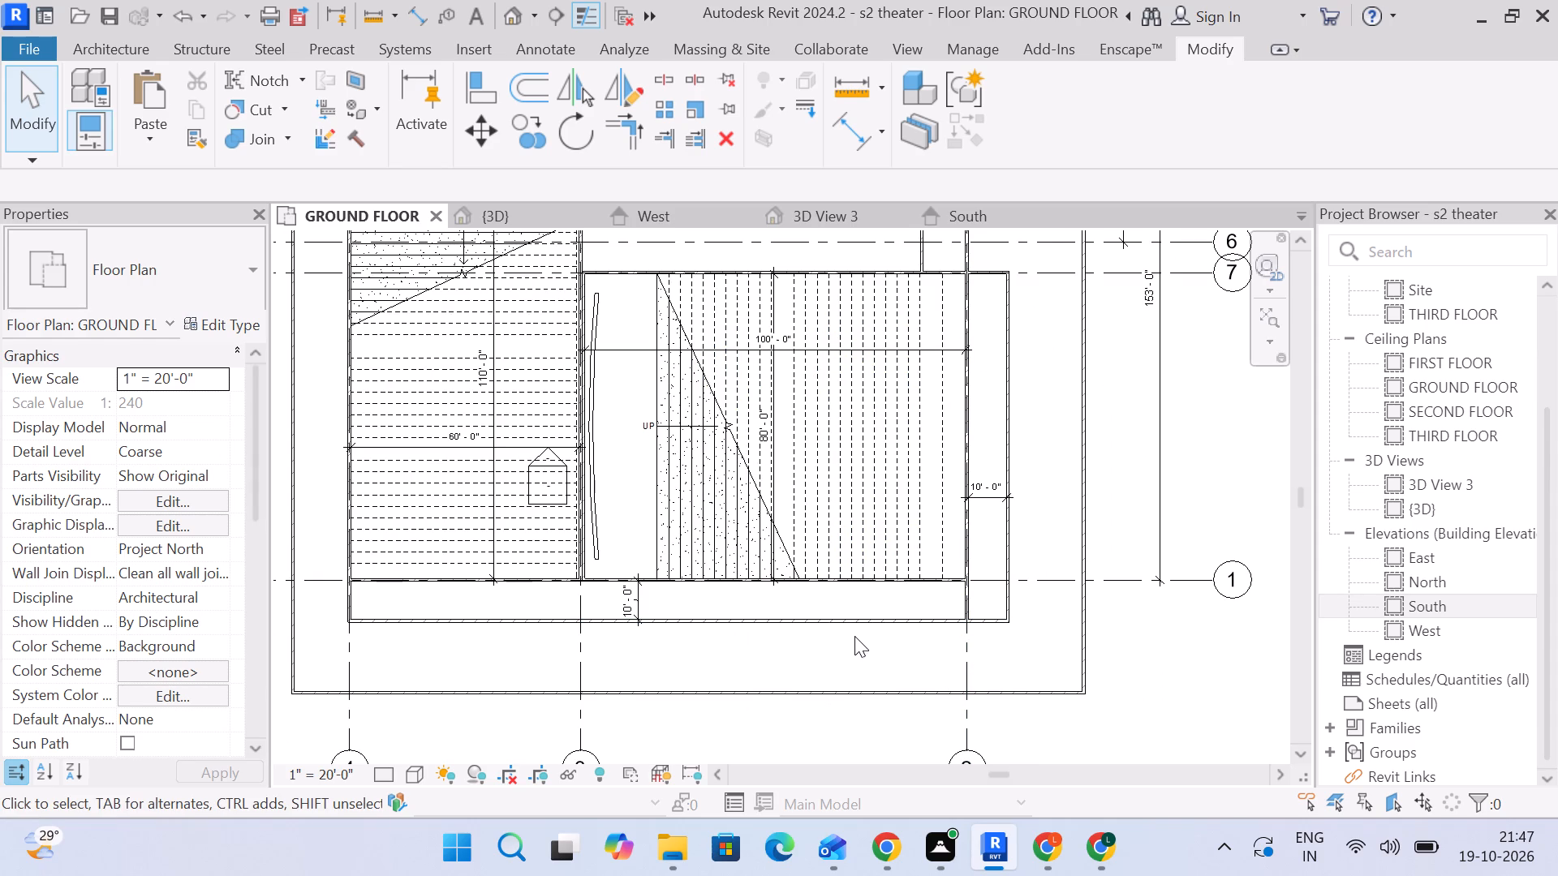
pyautogui.scroll(-2, 852, 579)
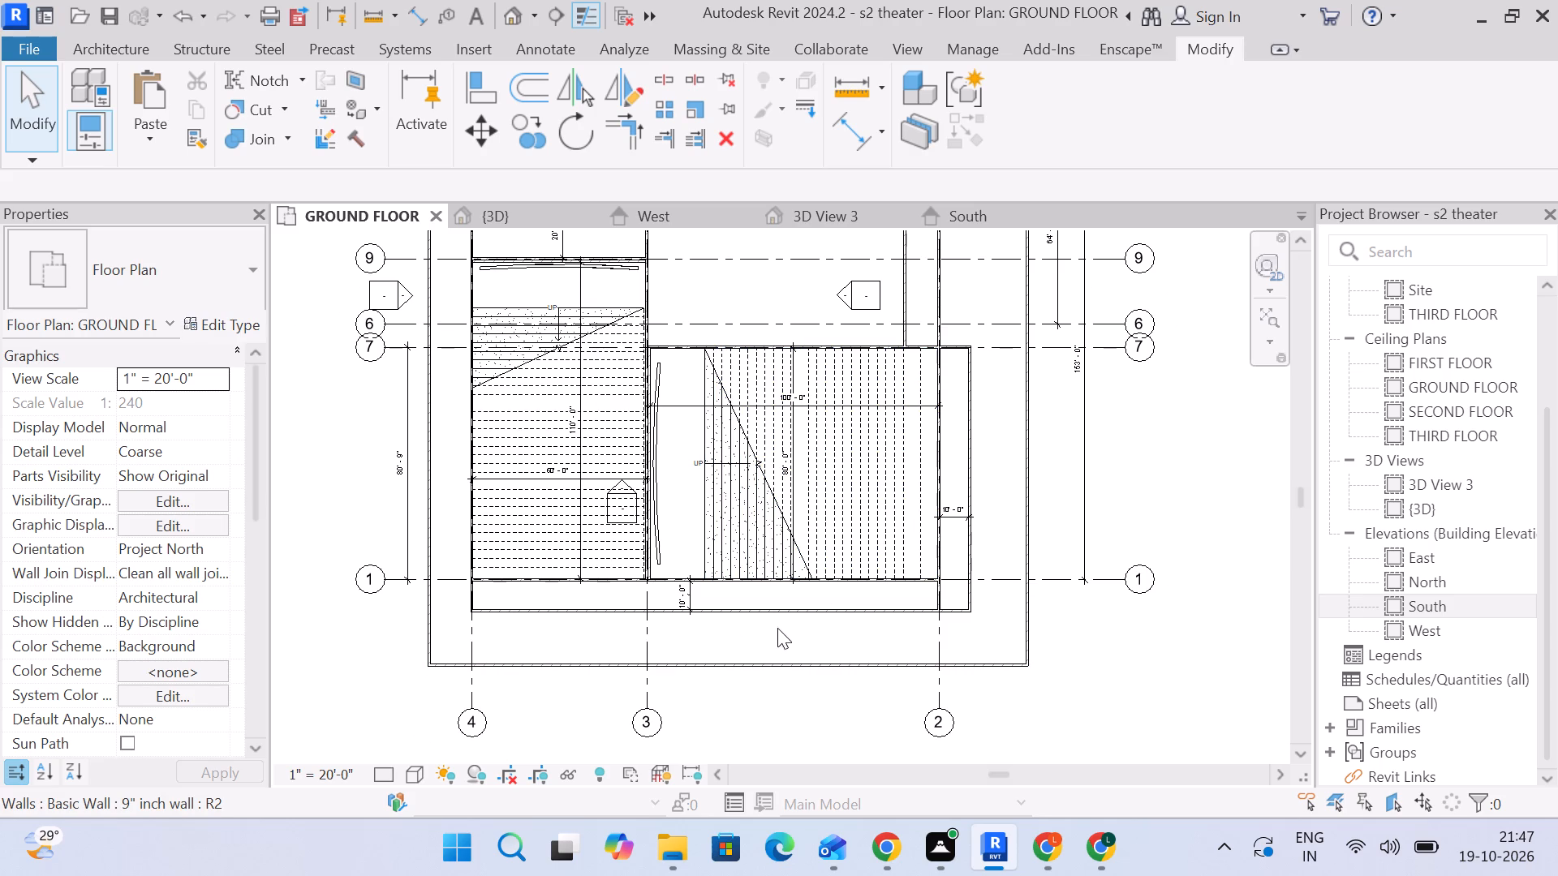
pyautogui.moveTo(828, 487); pyautogui.dragTo(840, 564, button='middle')
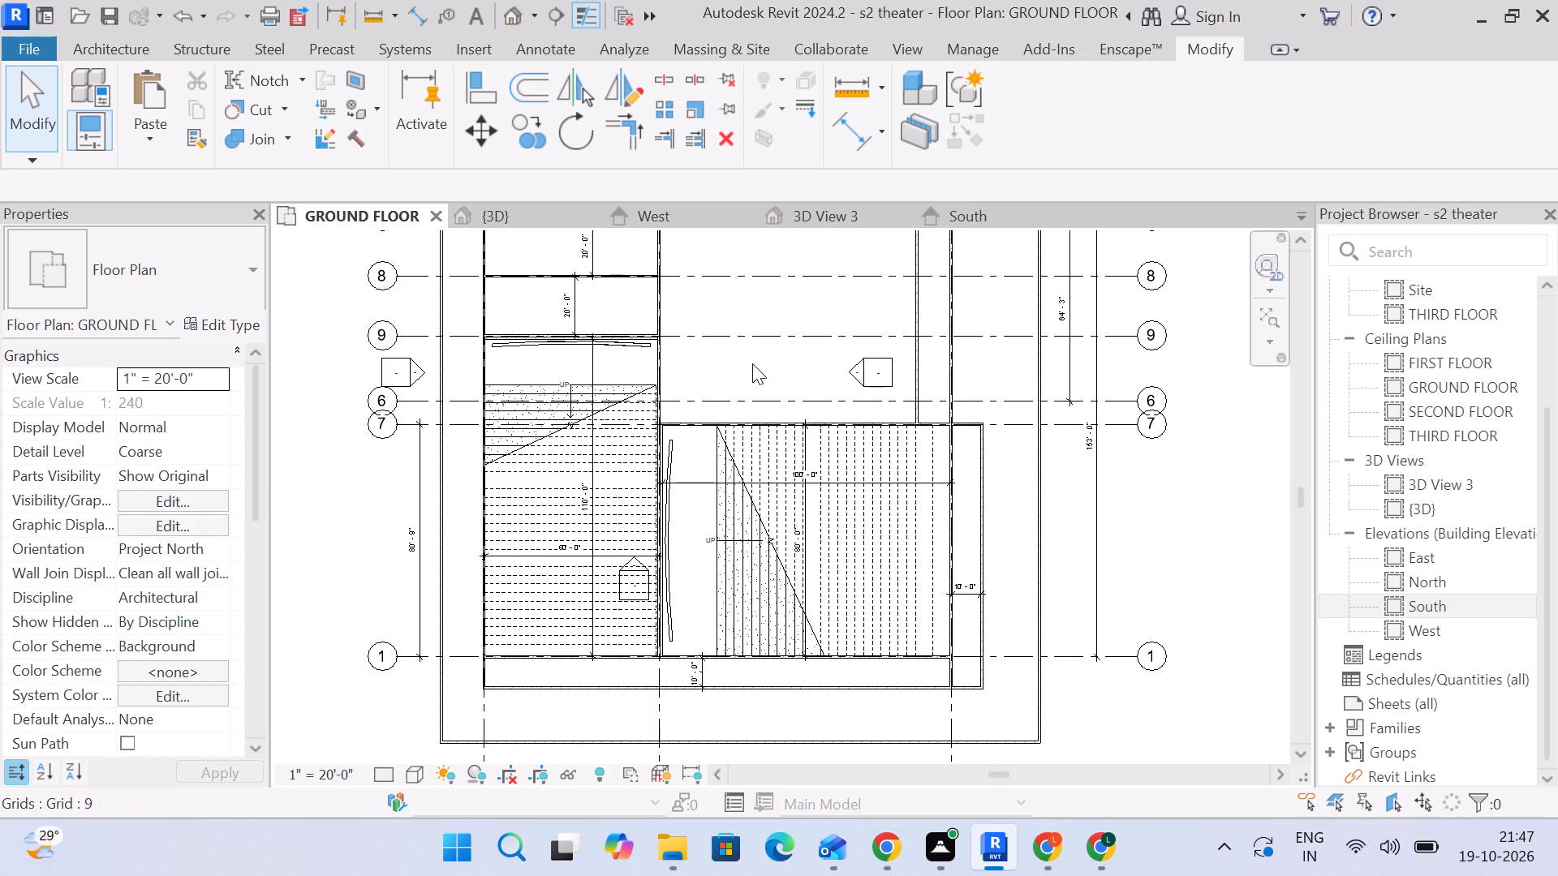
pyautogui.moveTo(781, 413); pyautogui.dragTo(821, 558, button='middle')
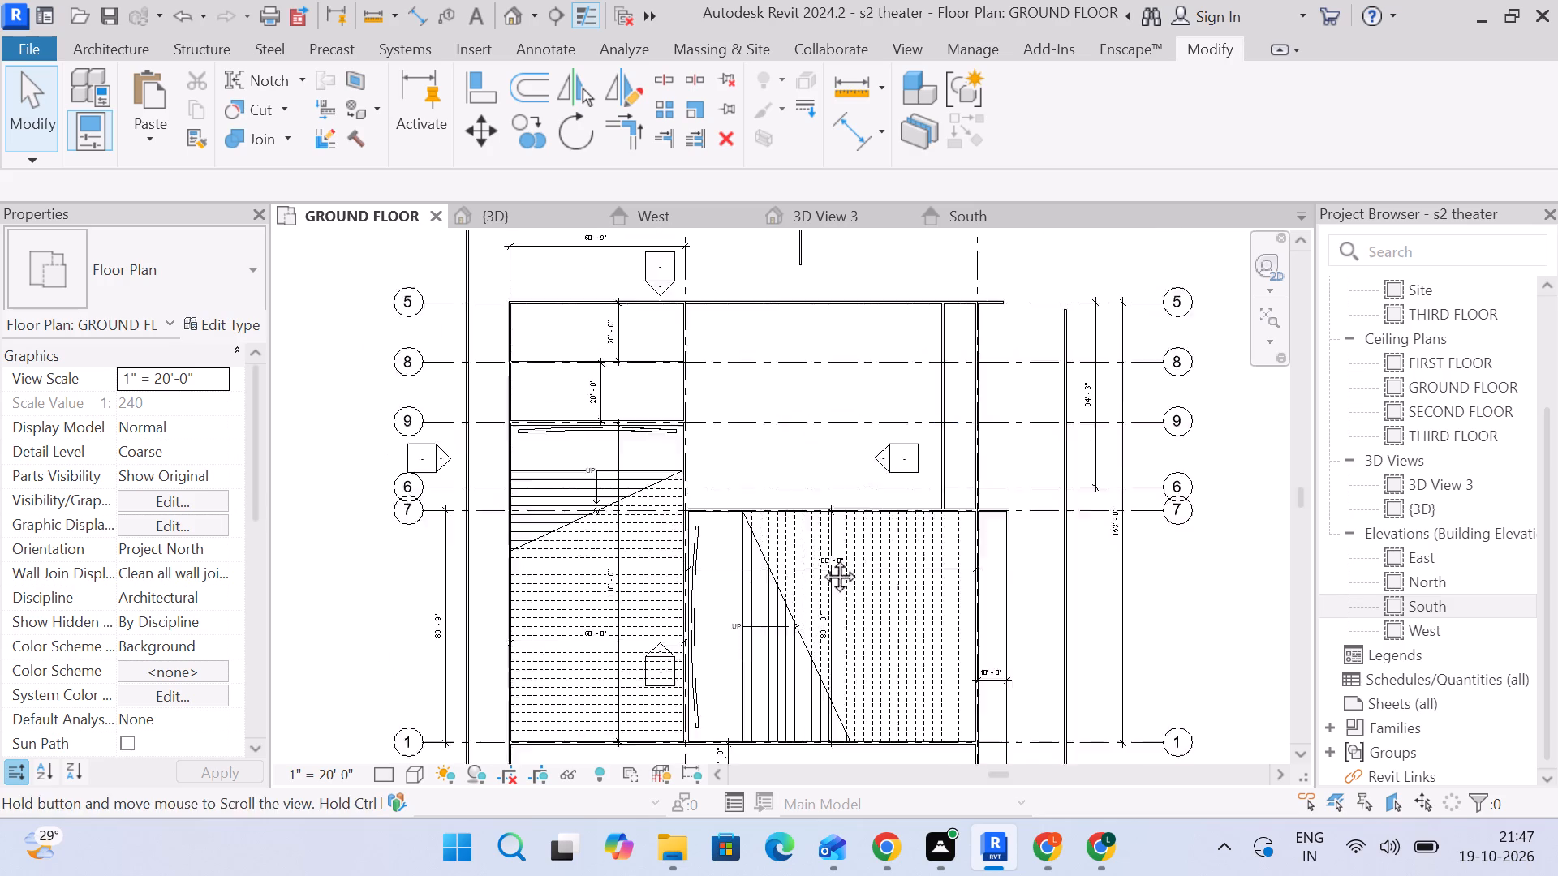
pyautogui.moveTo(821, 558); pyautogui.dragTo(826, 603, button='middle')
pyautogui.scroll(-1, 826, 603)
pyautogui.scroll(1, 826, 604)
pyautogui.scroll(-3, 794, 445)
pyautogui.moveTo(795, 446); pyautogui.dragTo(777, 327, button='middle')
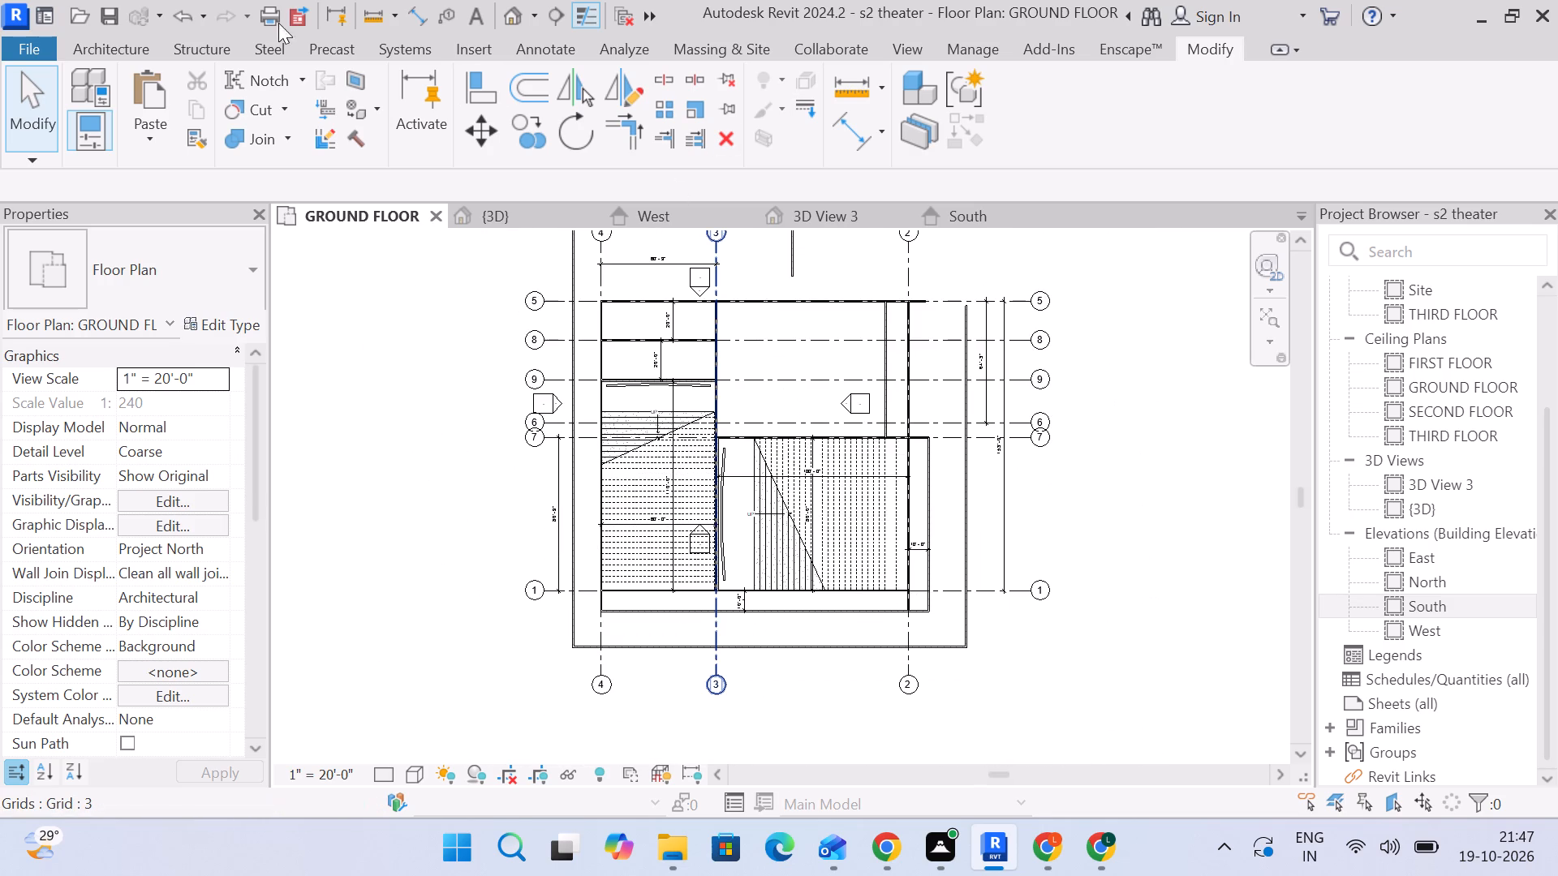
# Draw a vertical grid line about 25' east of grid 3, running from south of the boundary wall to the northern grid bubbles.
pyautogui.click(86, 42)
pyautogui.scroll(3, 742, 668)
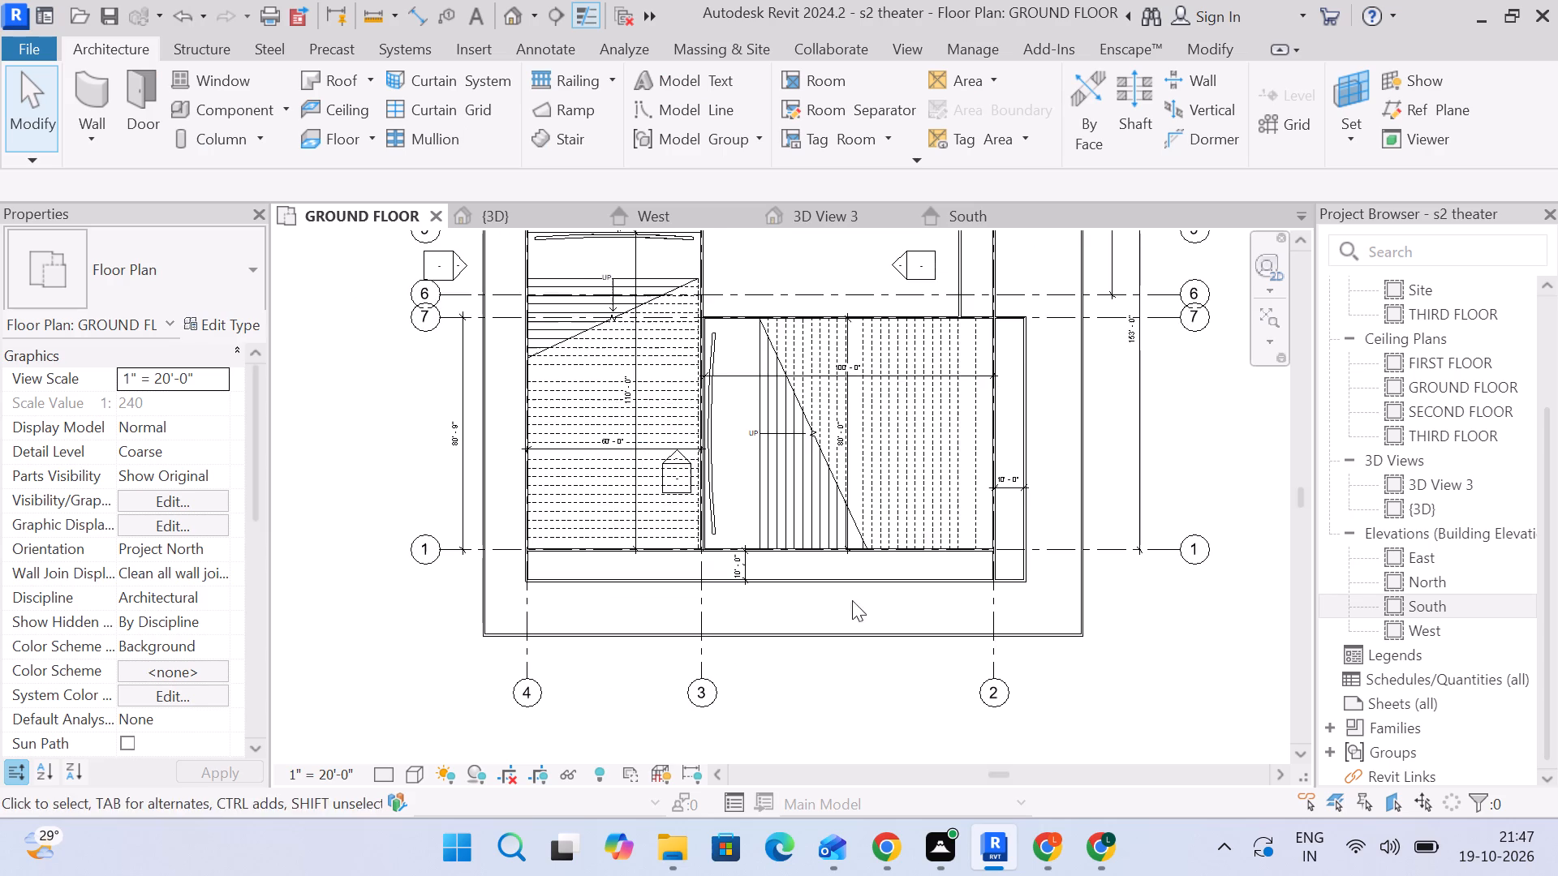
pyautogui.click(1282, 137)
pyautogui.click(1282, 132)
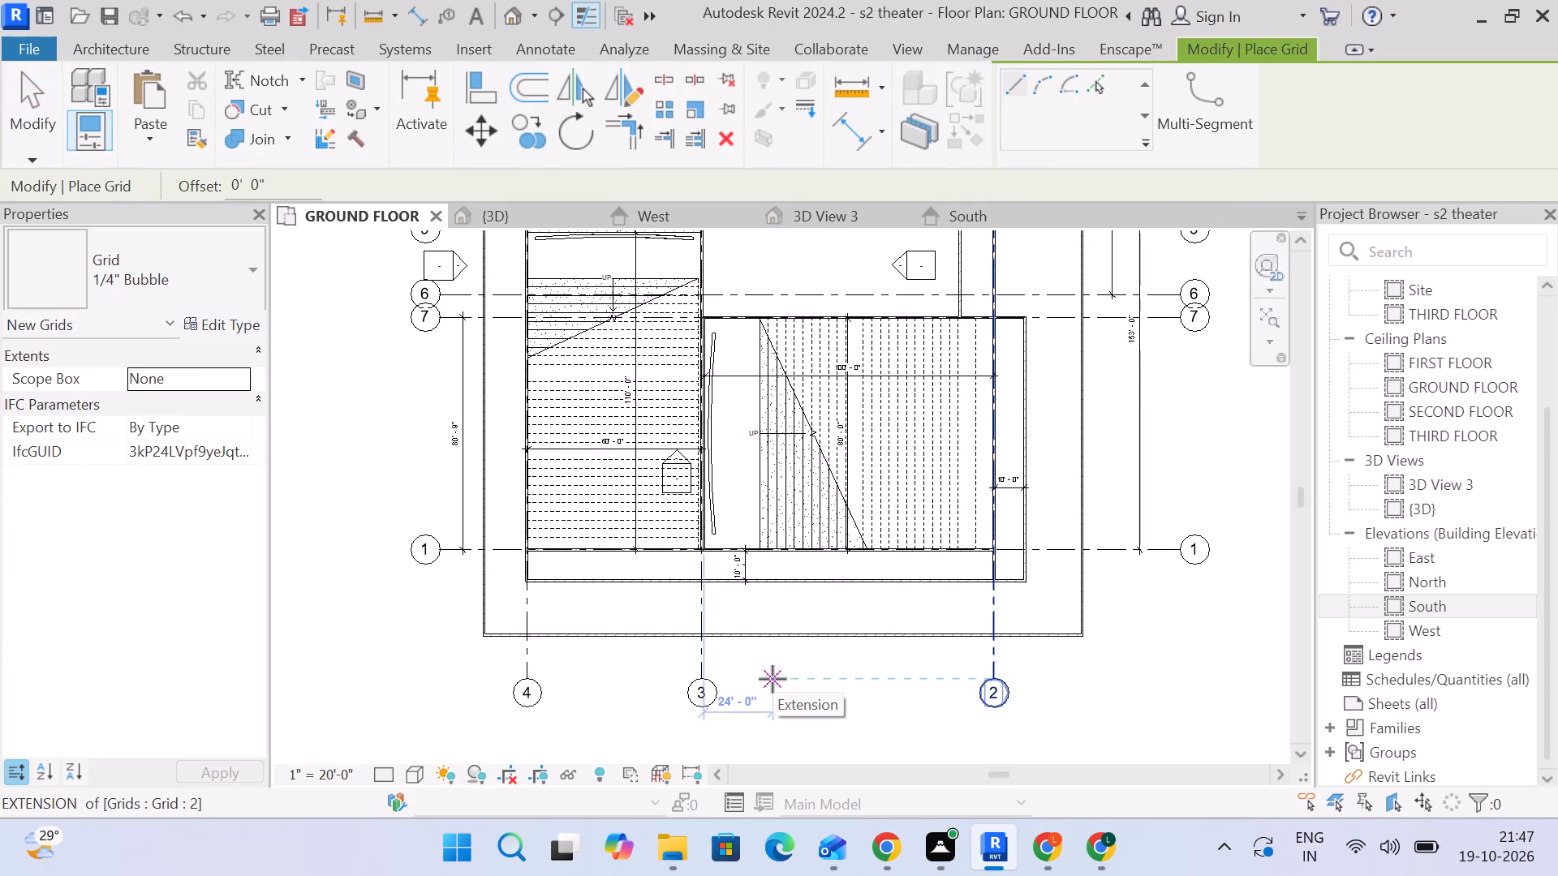
pyautogui.scroll(4, 773, 679)
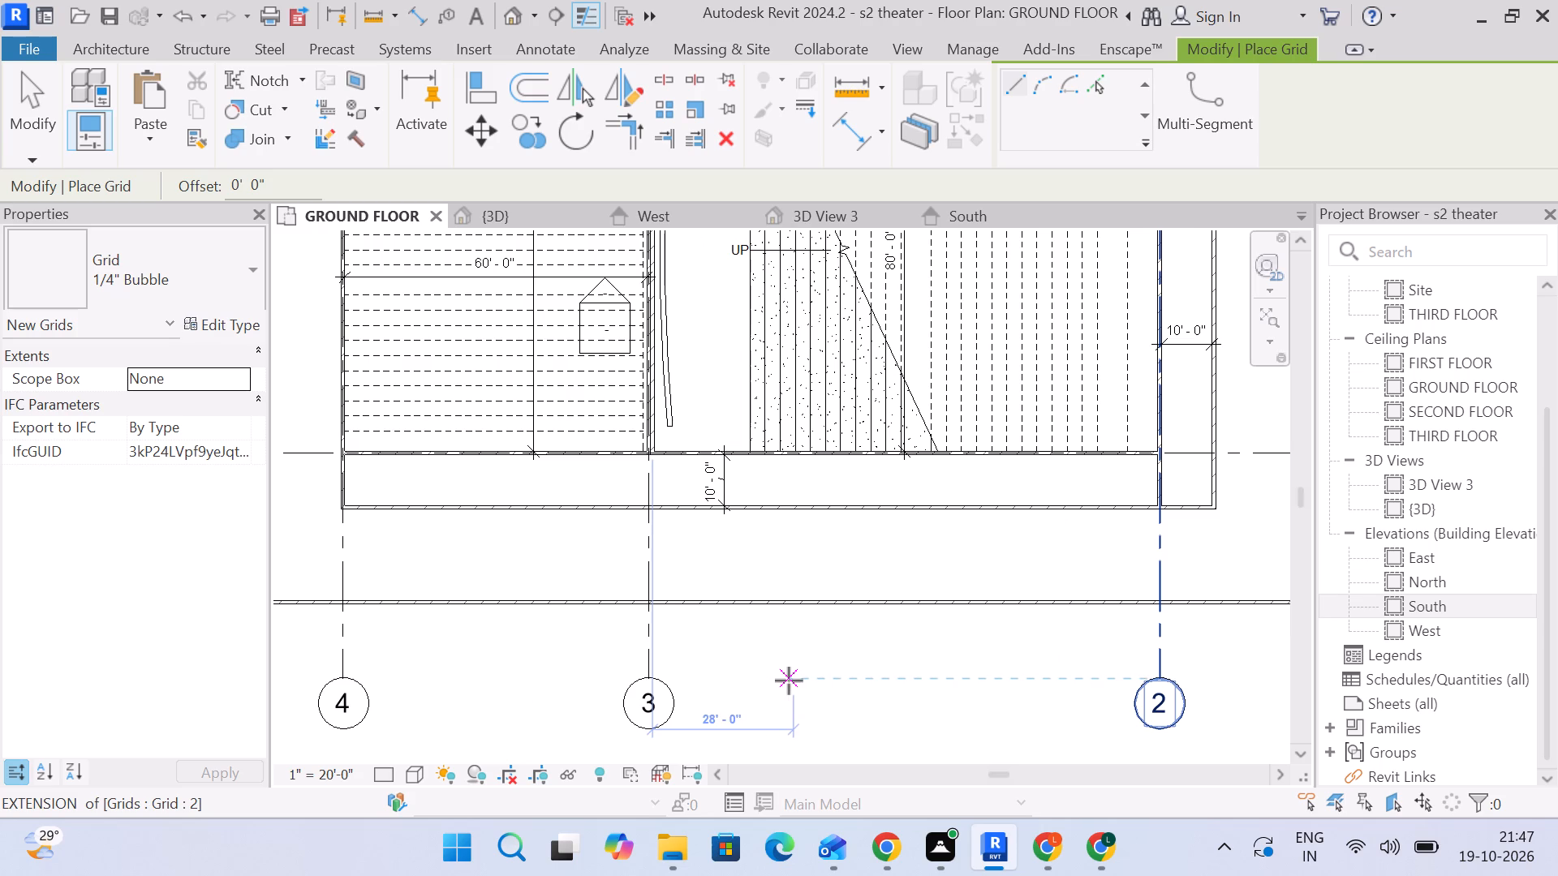
pyautogui.scroll(3, 784, 681)
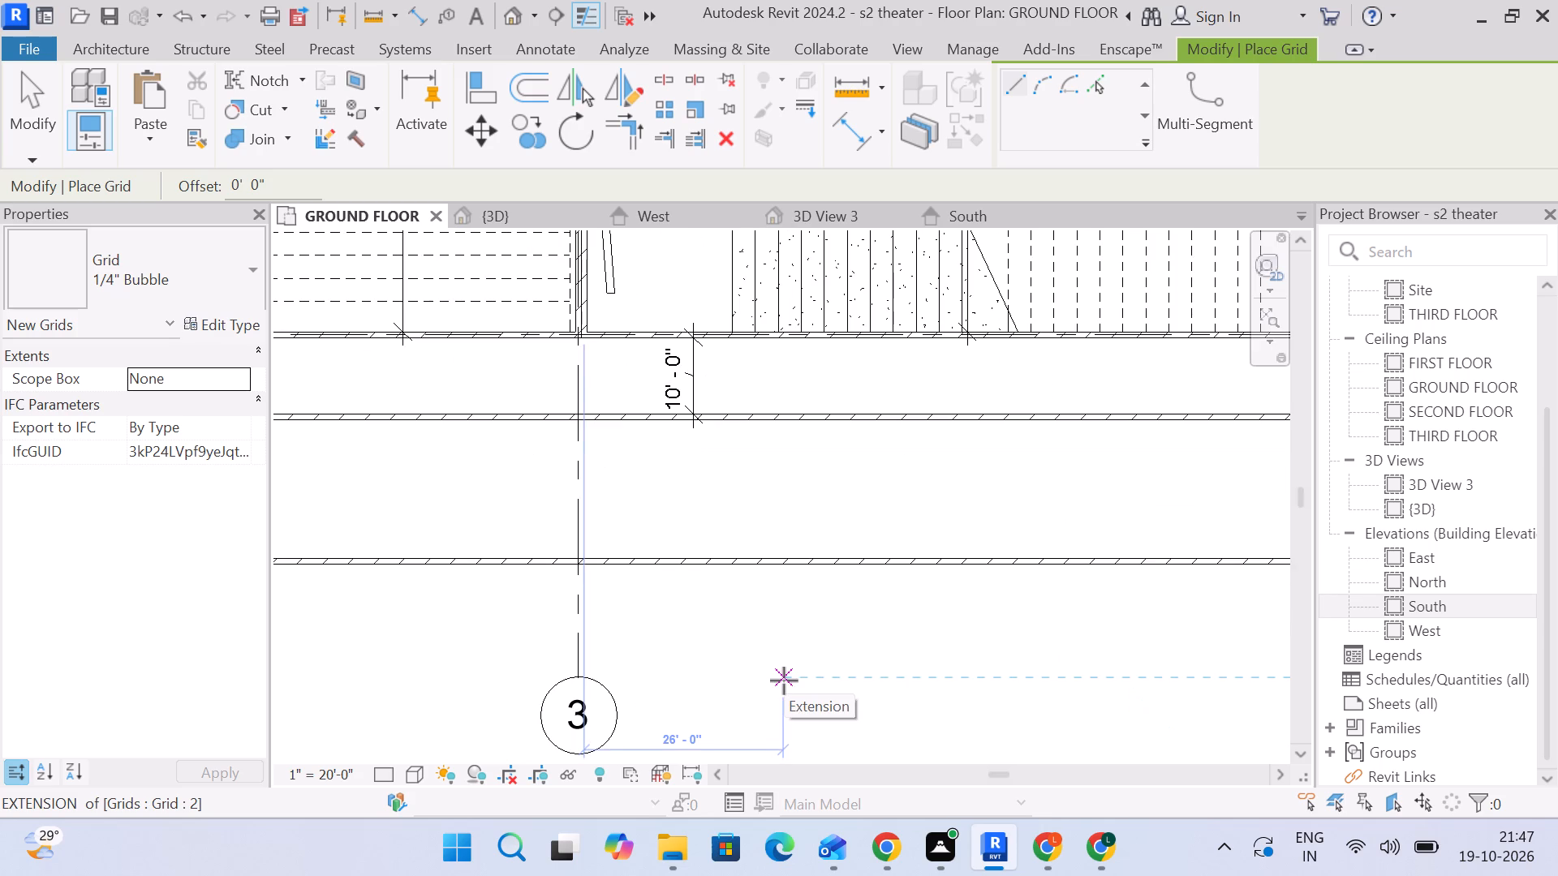
pyautogui.click(775, 681)
pyautogui.scroll(-5, 794, 500)
pyautogui.moveTo(771, 440); pyautogui.dragTo(785, 765, button='middle')
pyautogui.scroll(-4, 799, 432)
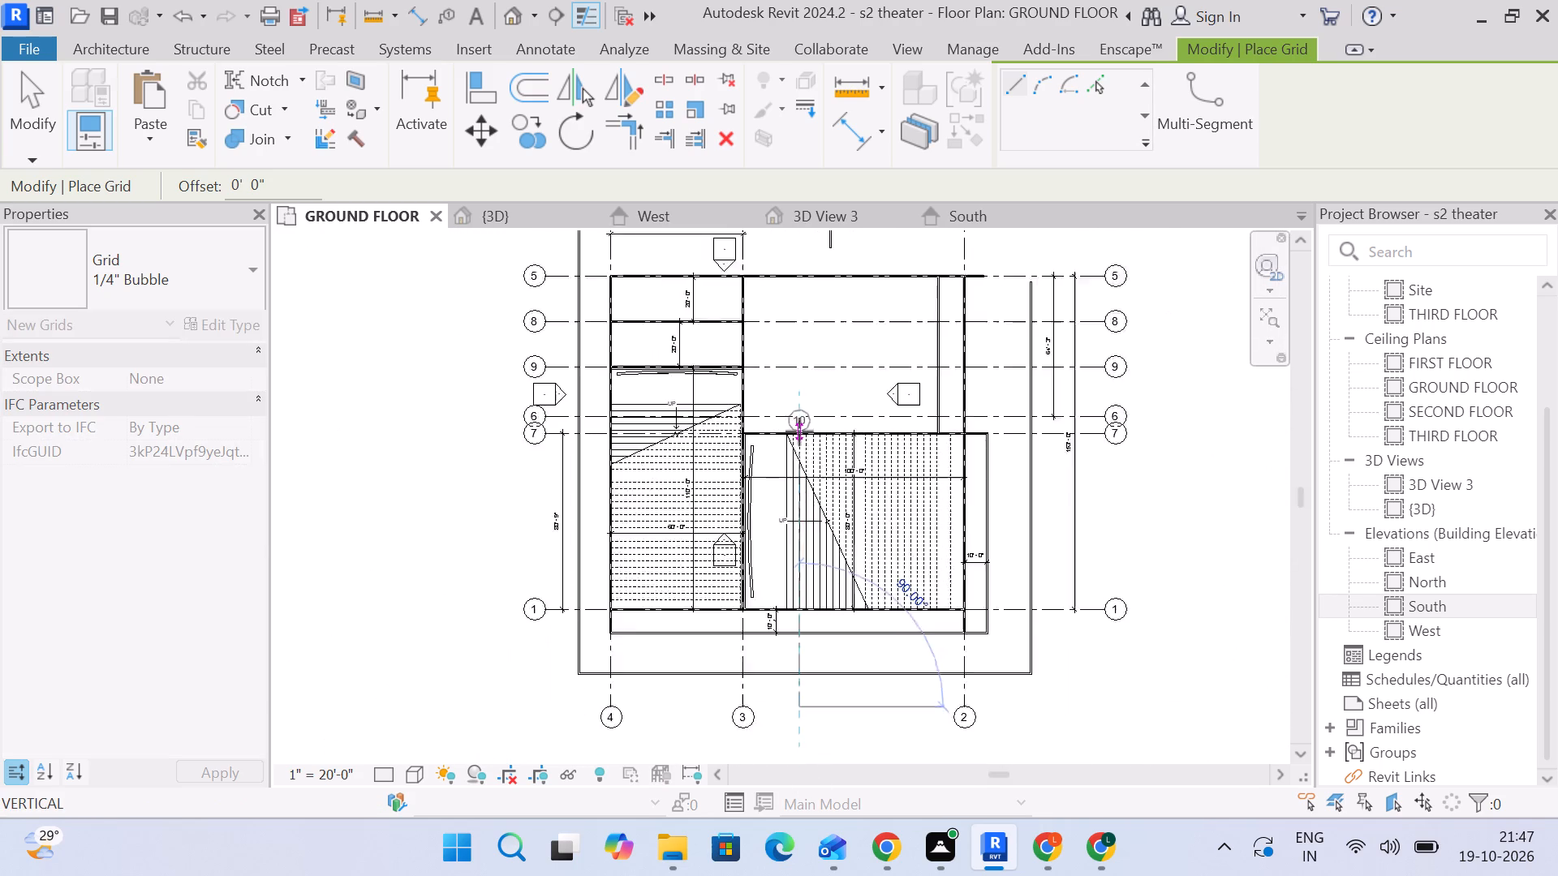
pyautogui.scroll(-1, 799, 432)
pyautogui.moveTo(799, 250); pyautogui.dragTo(824, 374, button='middle')
pyautogui.scroll(3, 820, 325)
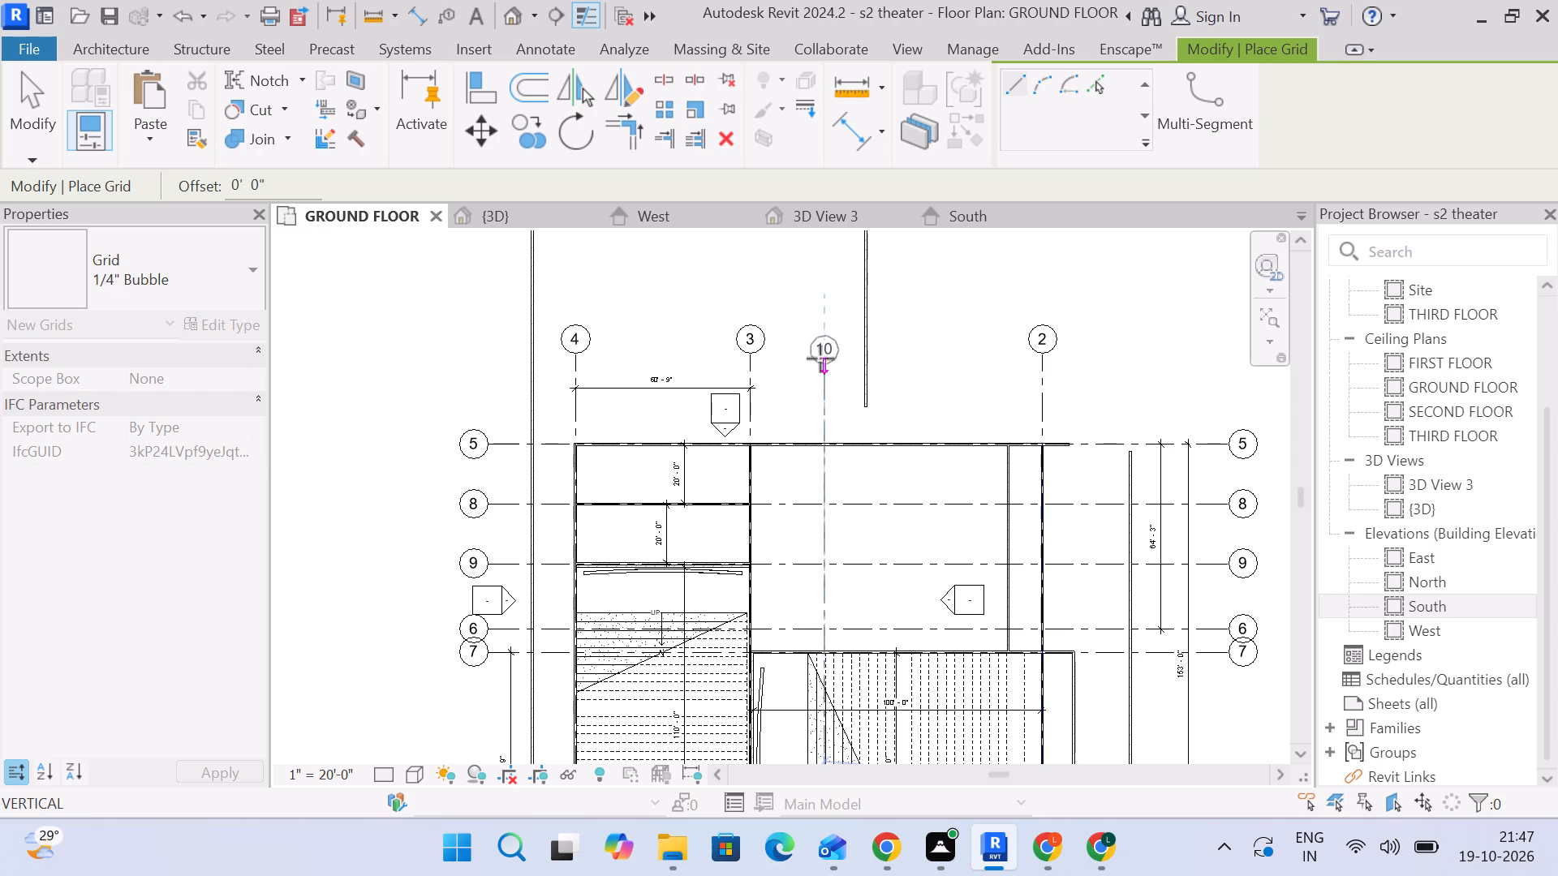
pyautogui.click(818, 354)
pyautogui.scroll(-3, 817, 408)
pyautogui.moveTo(826, 406); pyautogui.dragTo(827, 341, button='middle')
pyautogui.scroll(1, 827, 341)
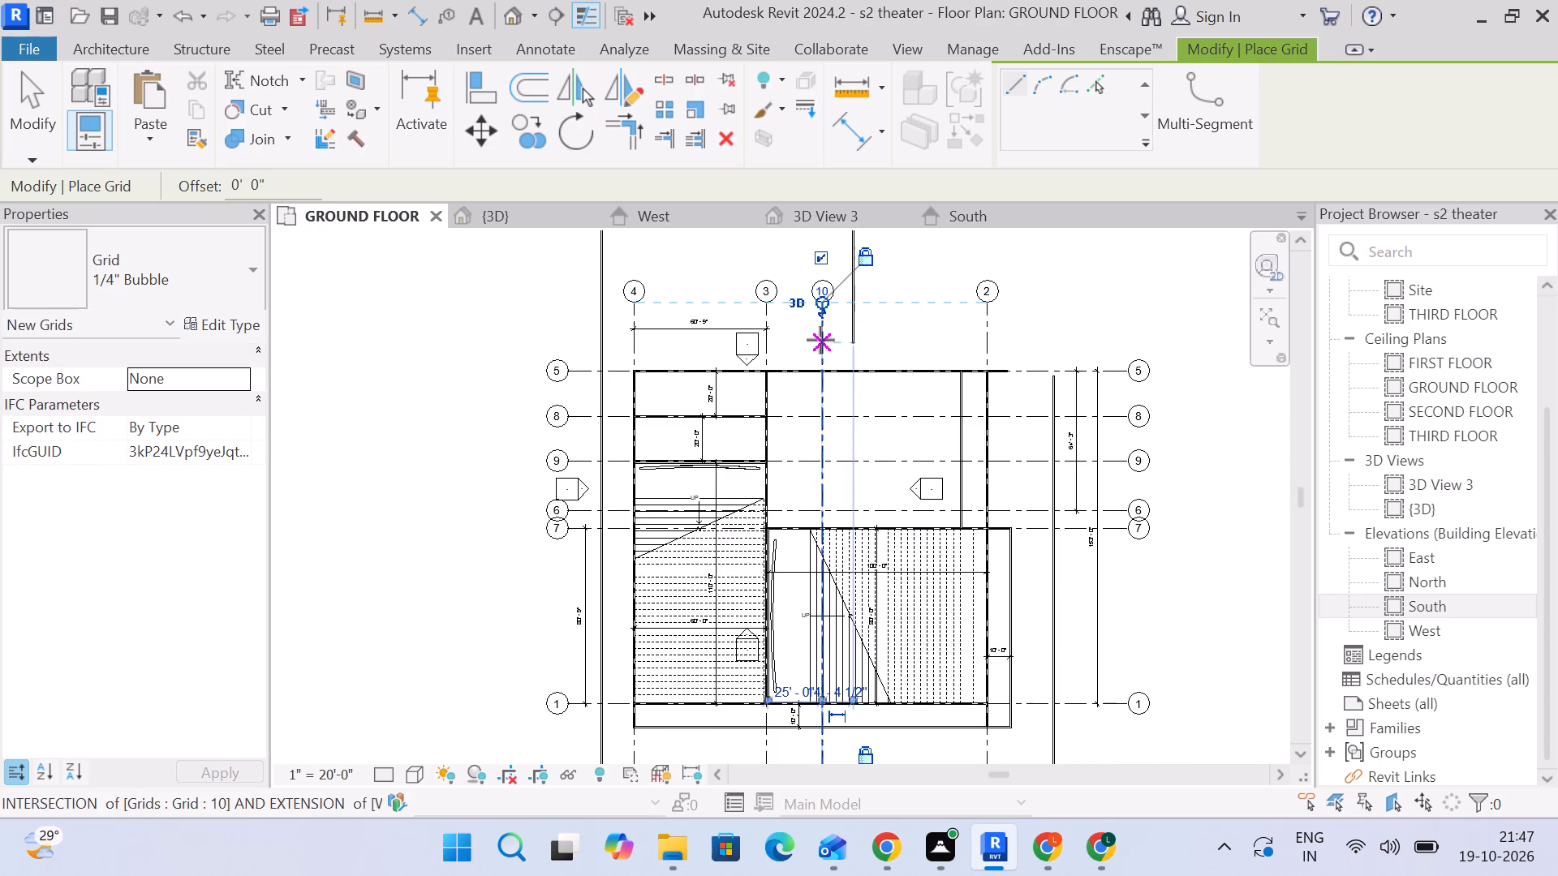
pyautogui.press('Escape')
# Draw a vertical grid line 50' - 0" west of grid 2, its ends in line with the neighbouring vertical grids.
pyautogui.moveTo(895, 650); pyautogui.dragTo(880, 471, button='middle')
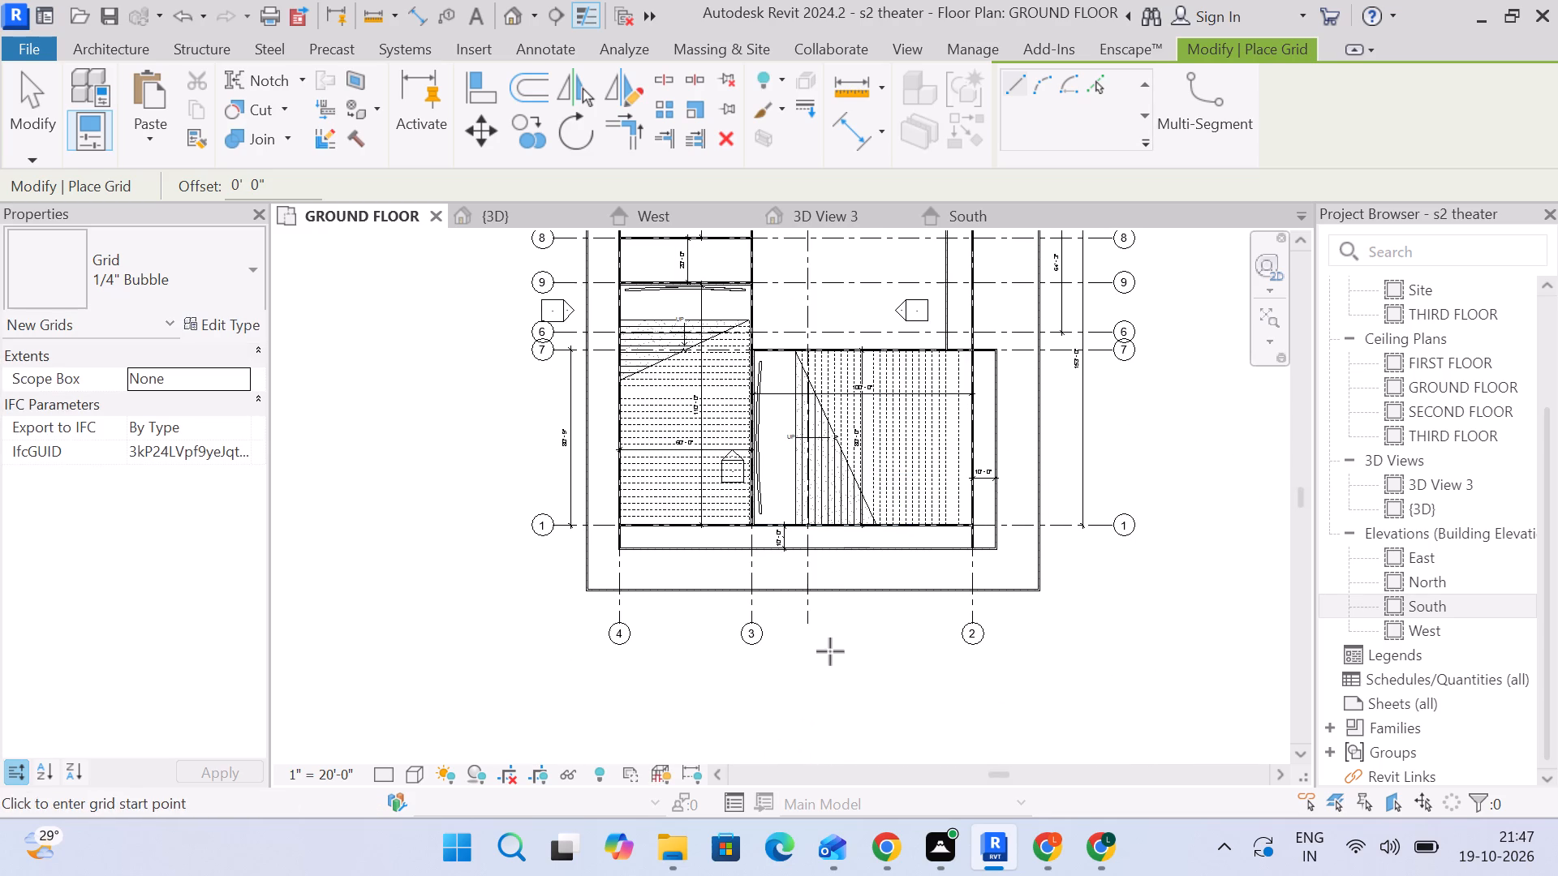
pyautogui.scroll(5, 859, 623)
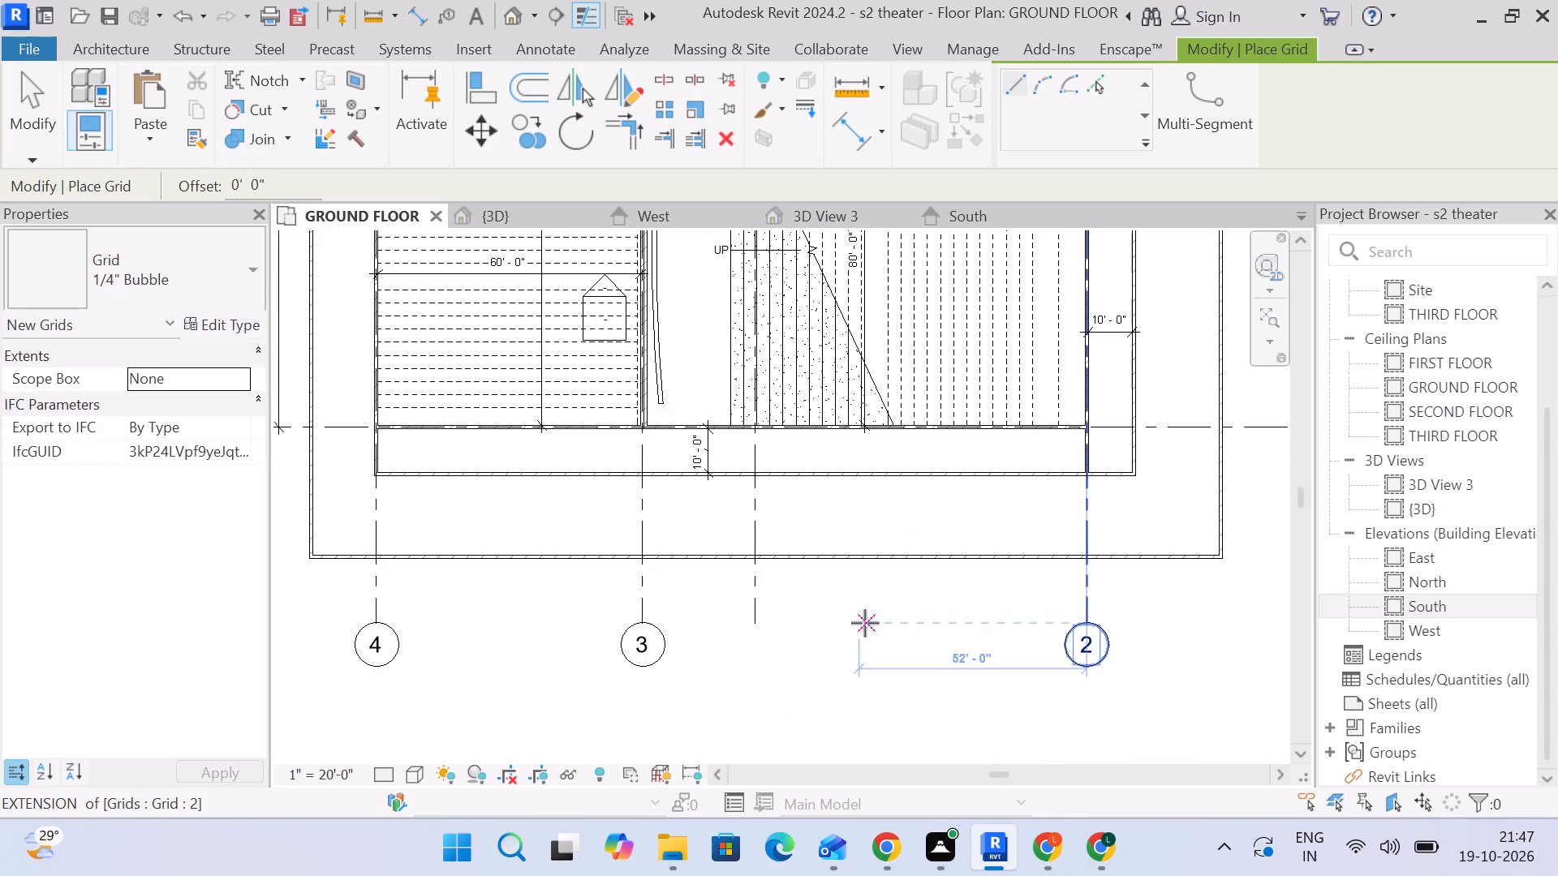
pyautogui.scroll(4, 862, 633)
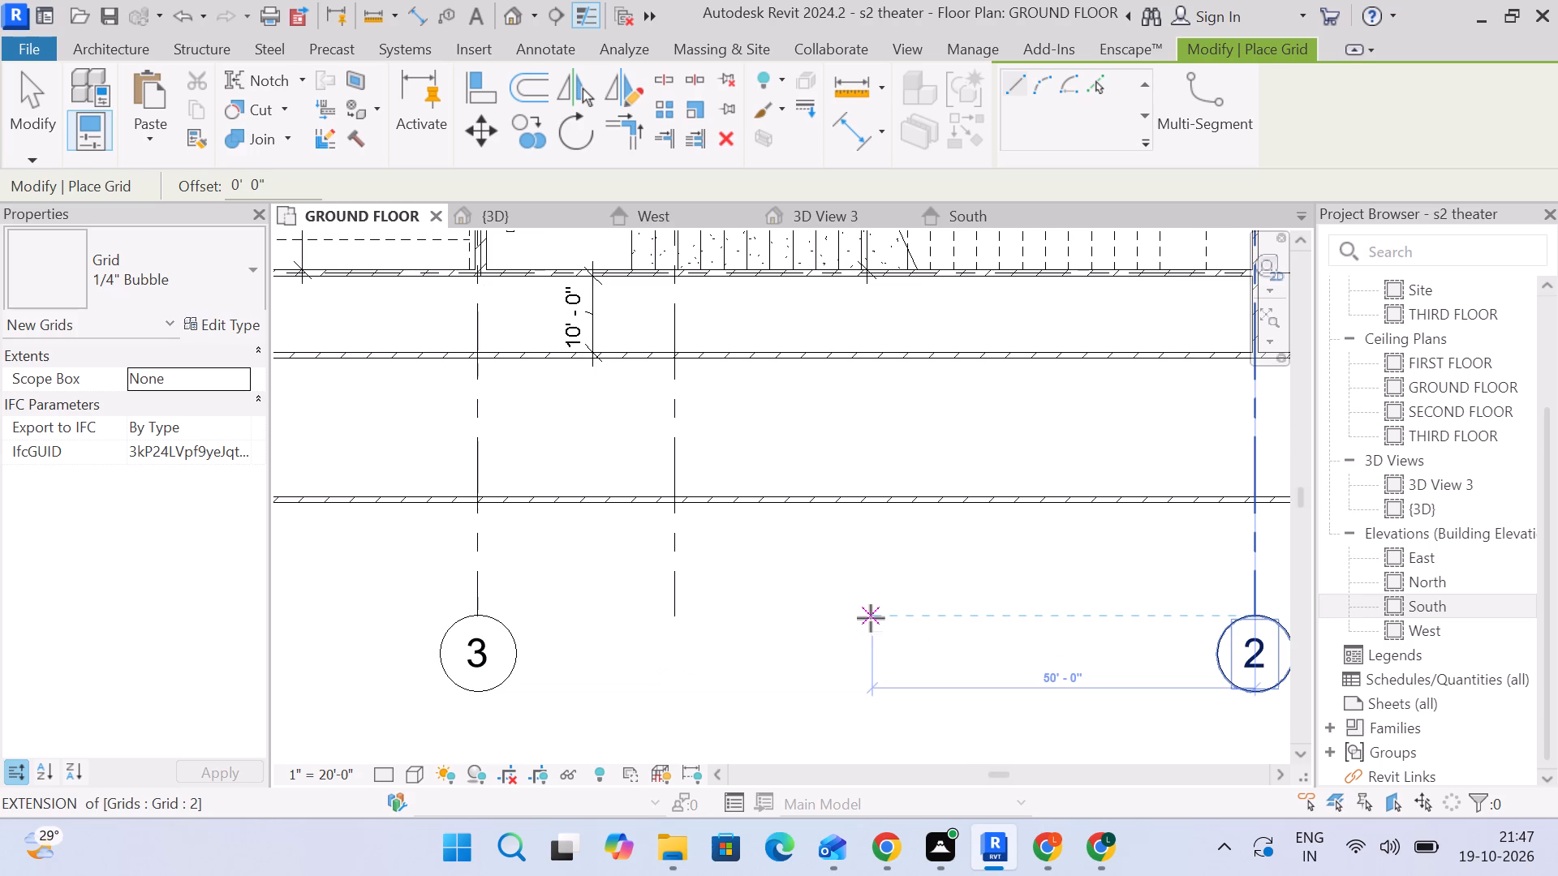
pyautogui.click(871, 618)
pyautogui.scroll(-5, 870, 524)
pyautogui.moveTo(869, 523); pyautogui.dragTo(862, 721, button='middle')
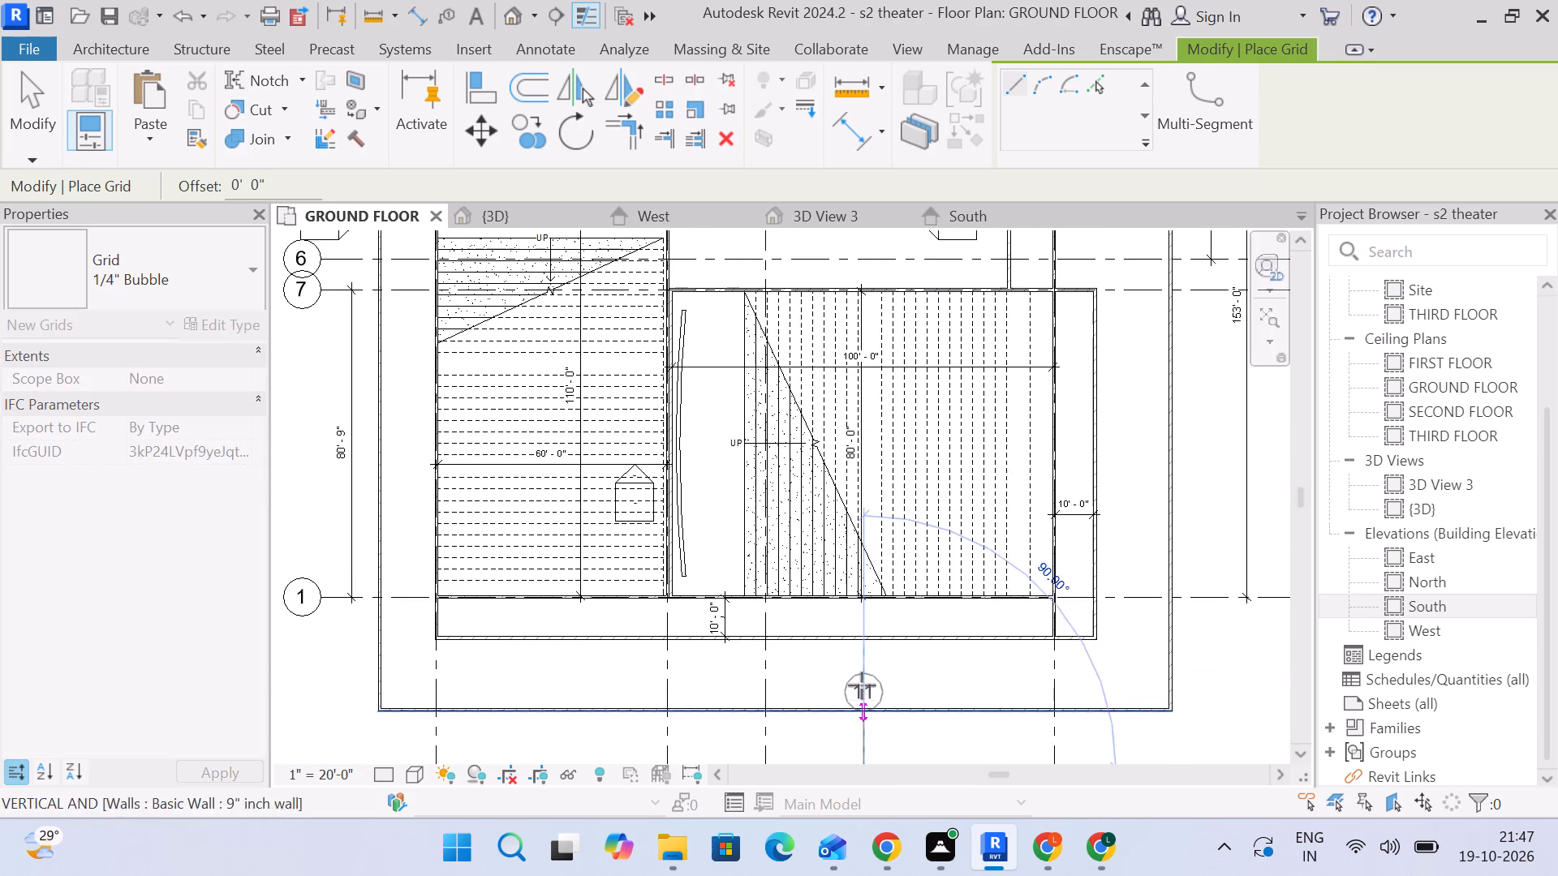
pyautogui.scroll(-6, 863, 645)
pyautogui.click(869, 321)
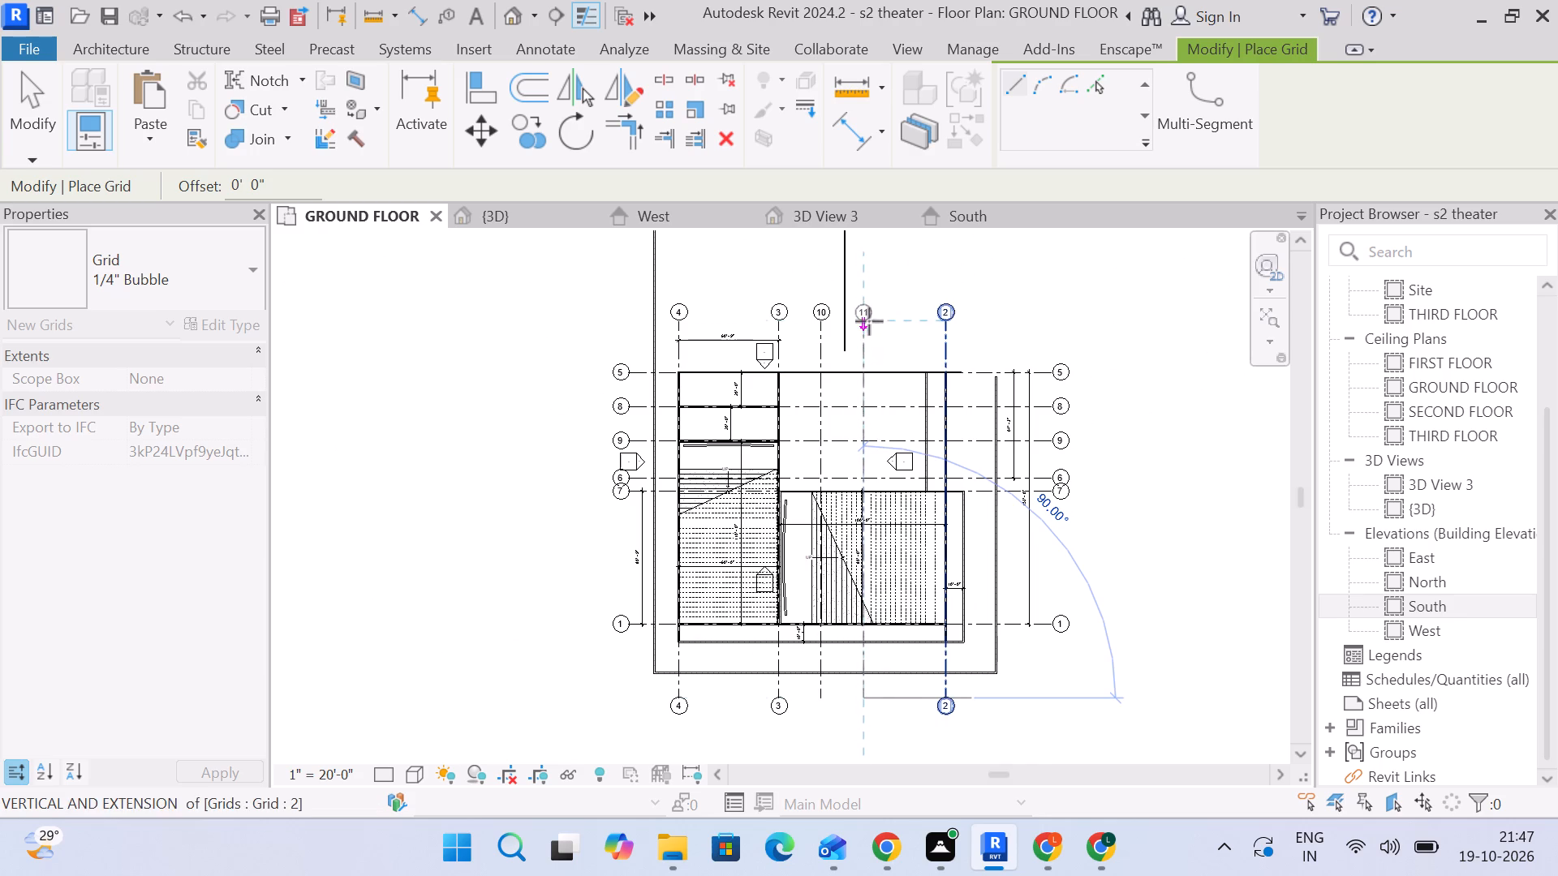
pyautogui.press('Escape')
# Draw a vertical grid line 25' - 0" west of grid 2, matching the neighbouring grids' length, and finish placing grids.
pyautogui.scroll(9, 899, 718)
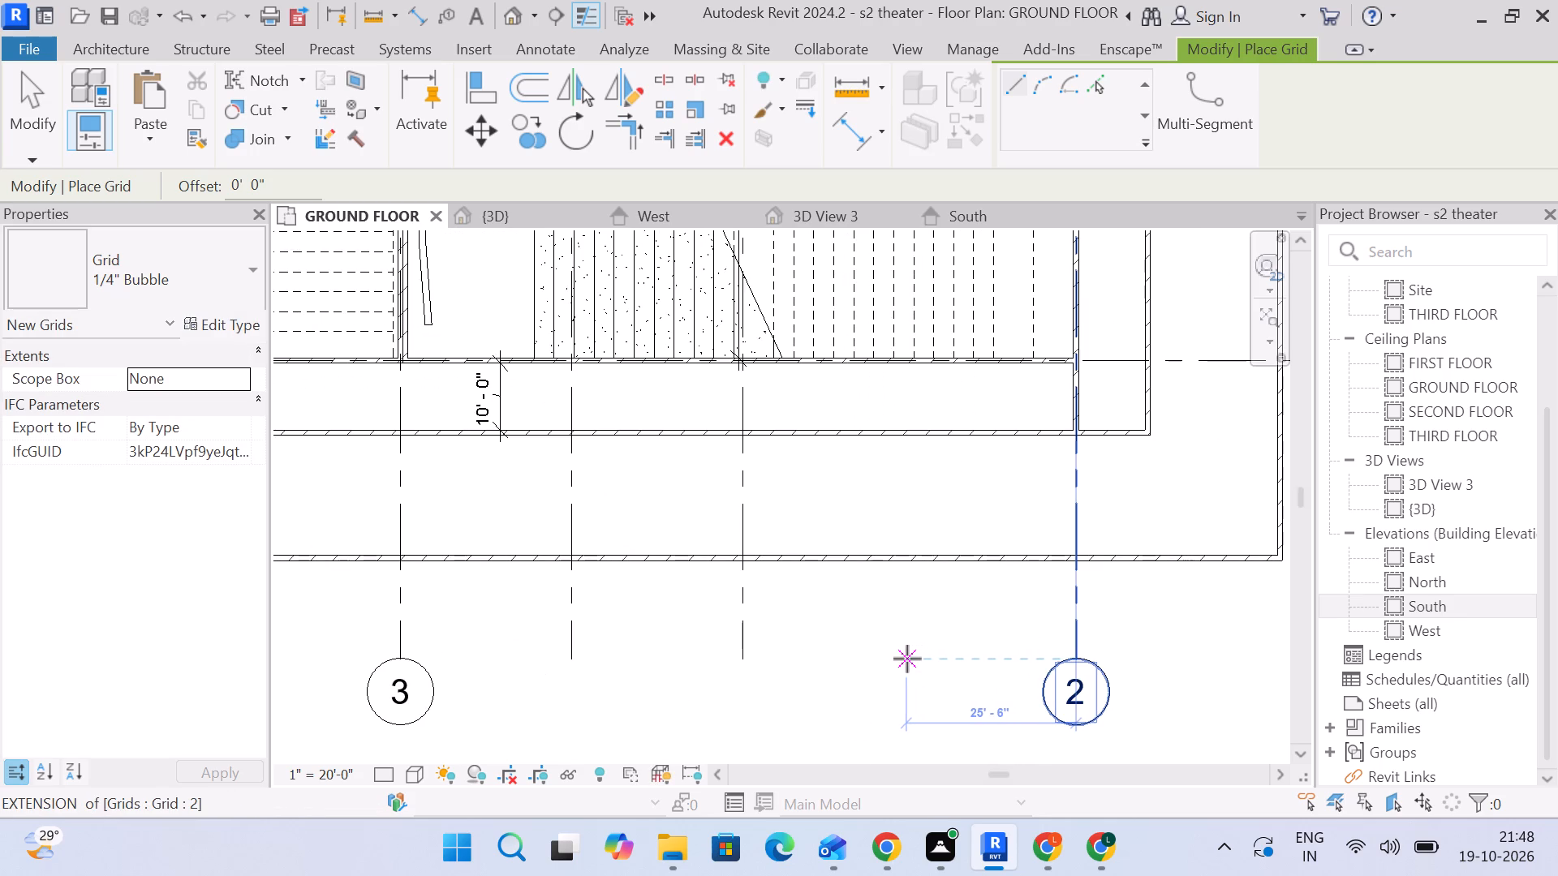
pyautogui.scroll(4, 906, 660)
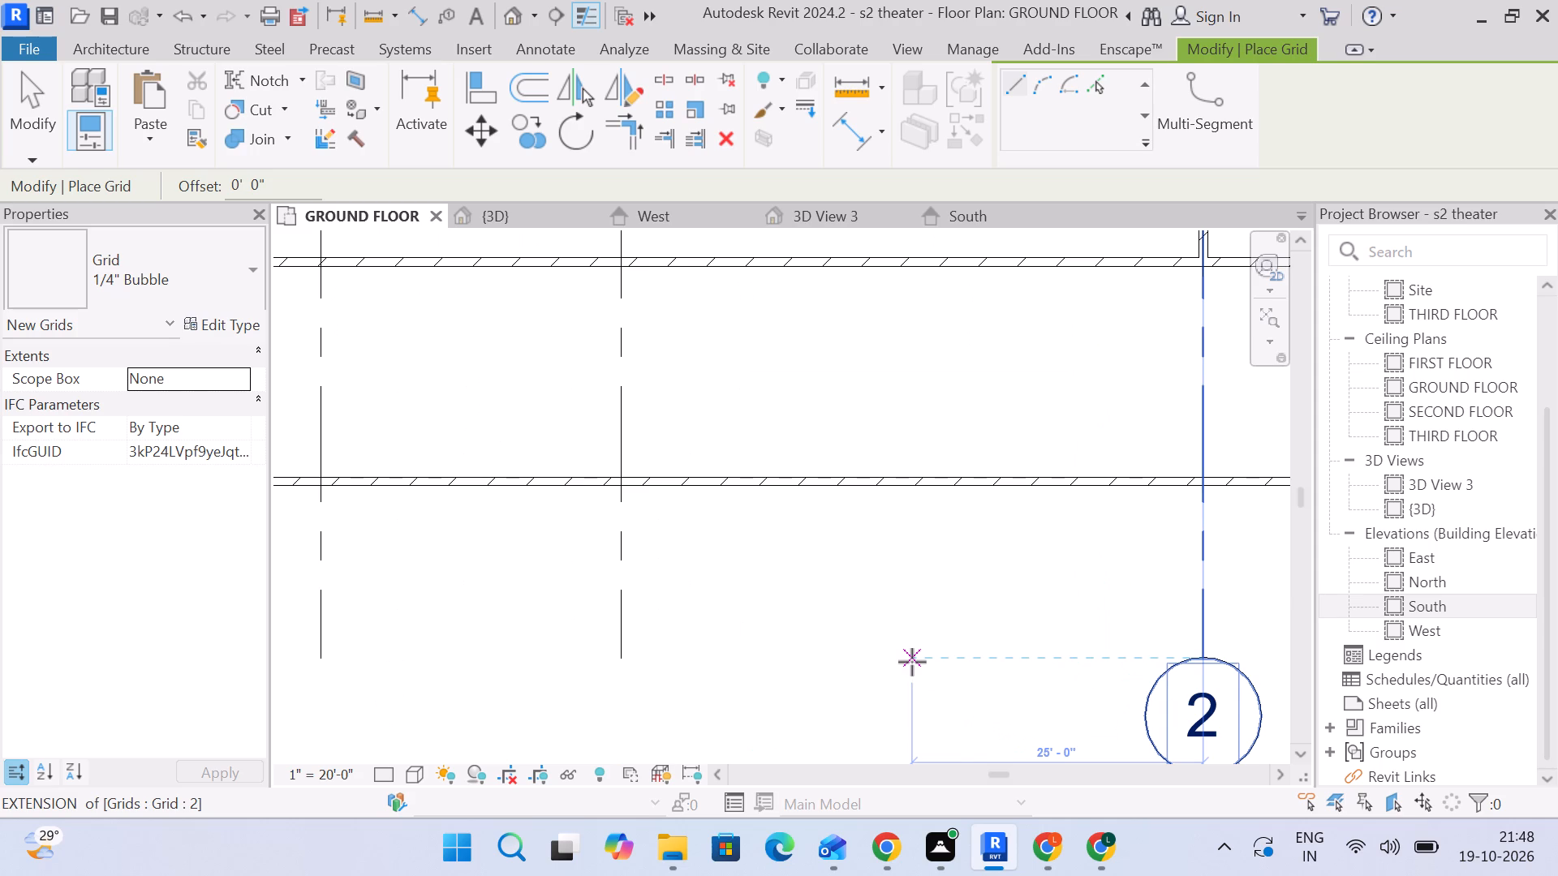
pyautogui.click(912, 662)
pyautogui.scroll(-16, 916, 600)
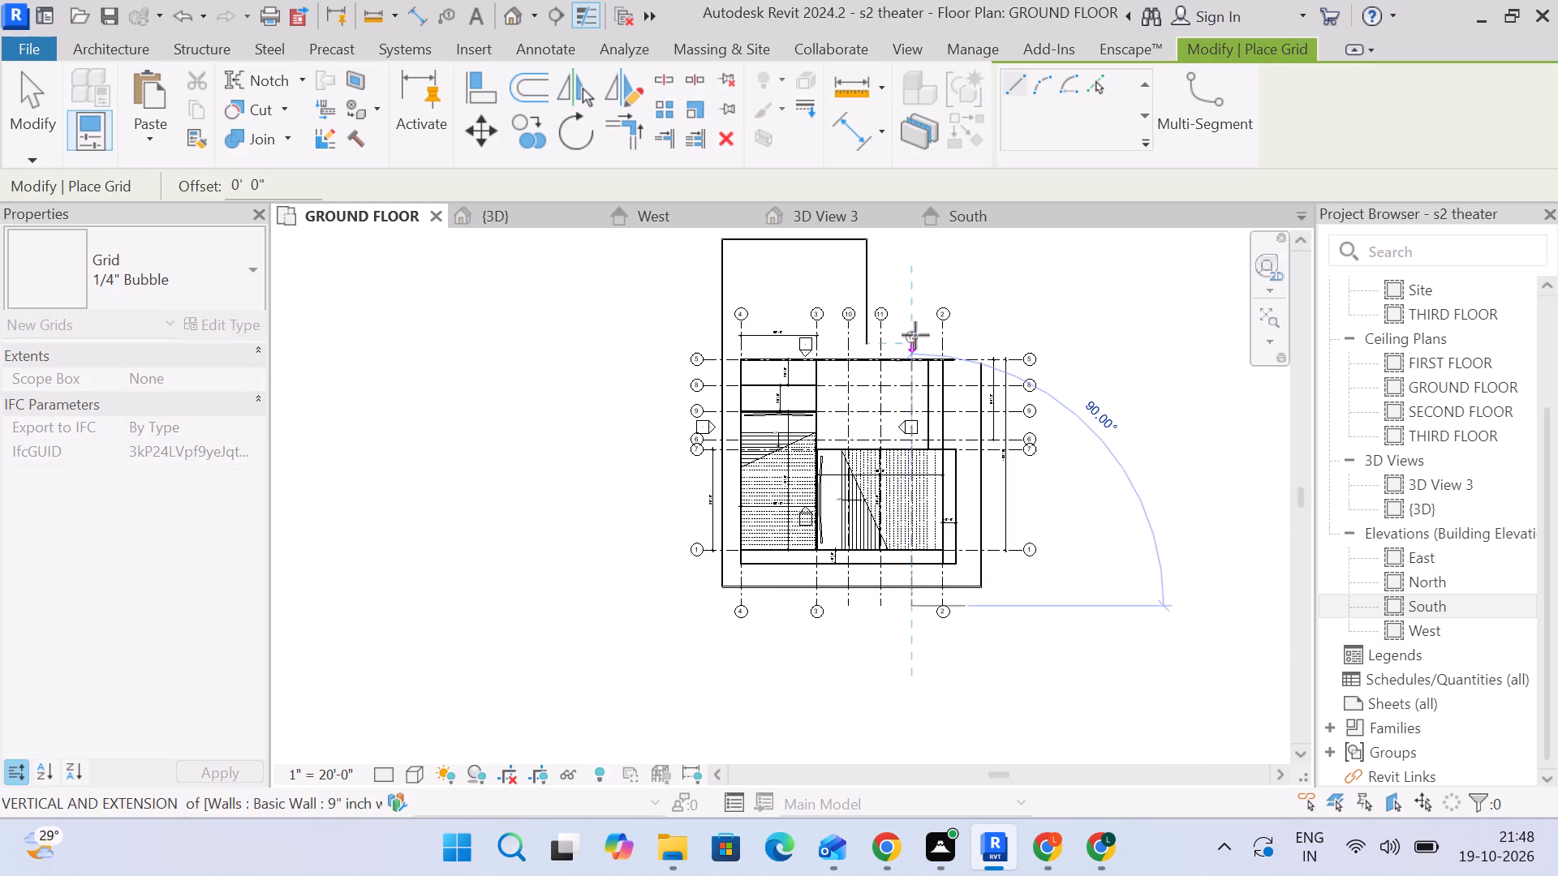
pyautogui.click(915, 322)
pyautogui.press('Escape')
pyautogui.scroll(3, 919, 406)
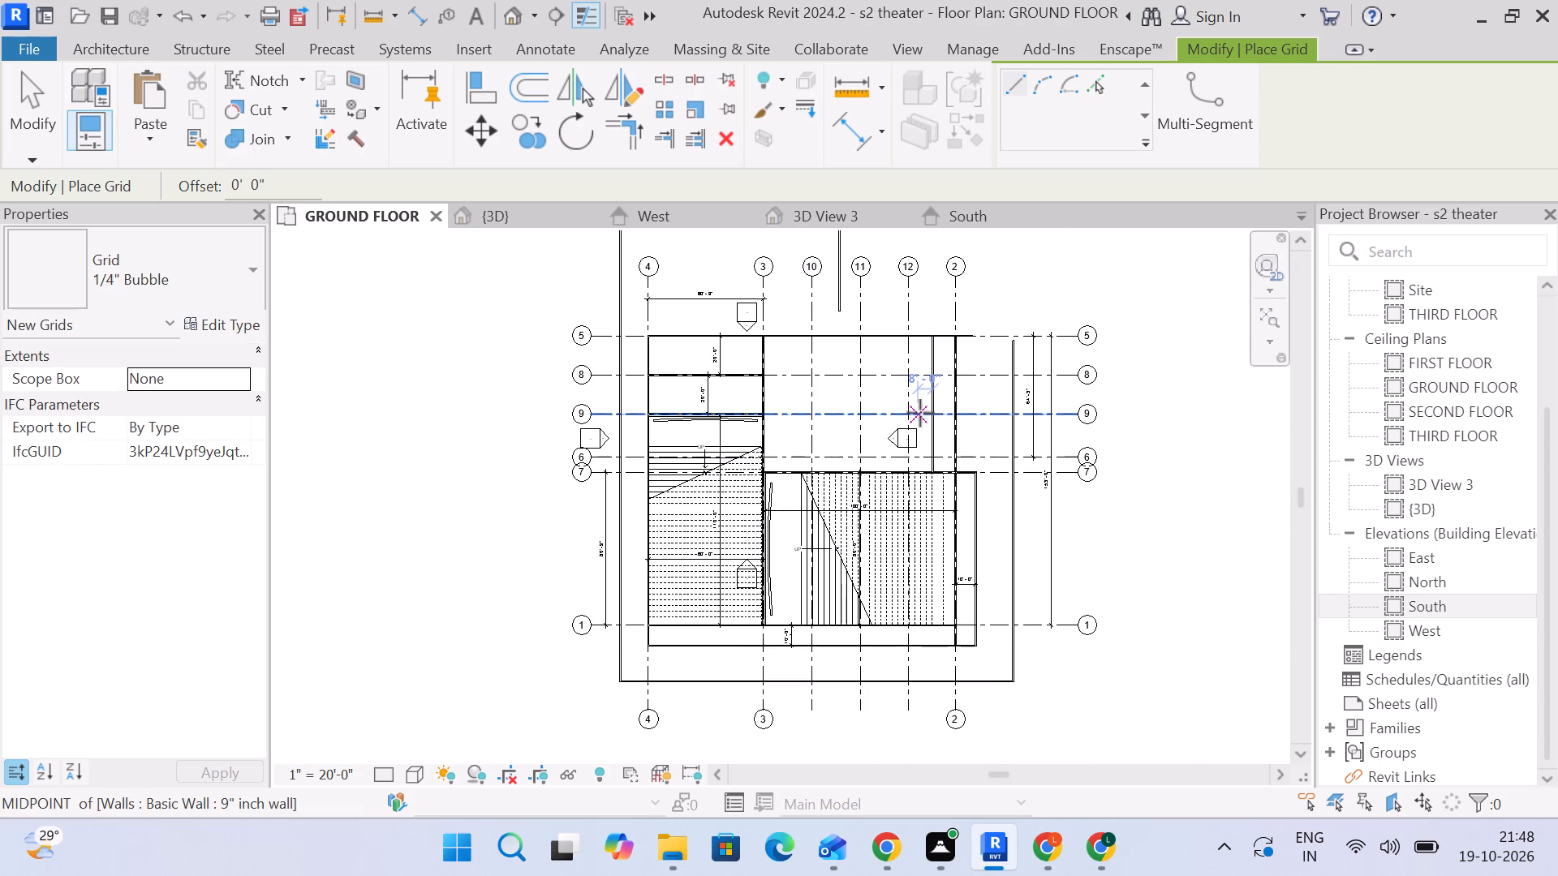
pyautogui.press('Escape')
pyautogui.press('Escape')
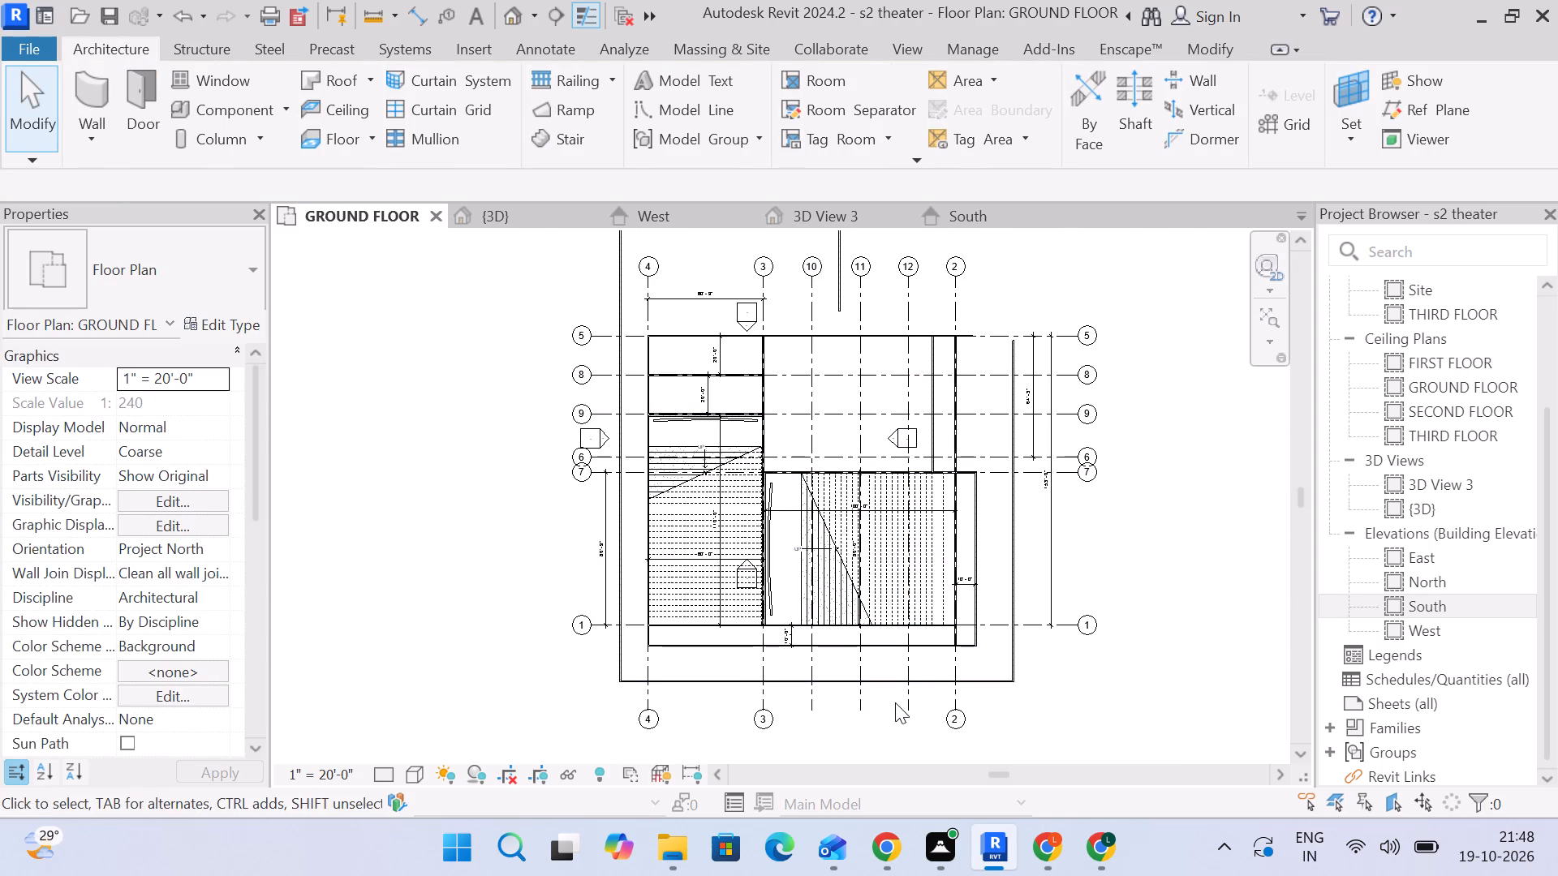
# Show the grid bubbles at the southern ends of grids 12 and 11.
pyautogui.click(908, 702)
pyautogui.click(909, 751)
pyautogui.click(863, 710)
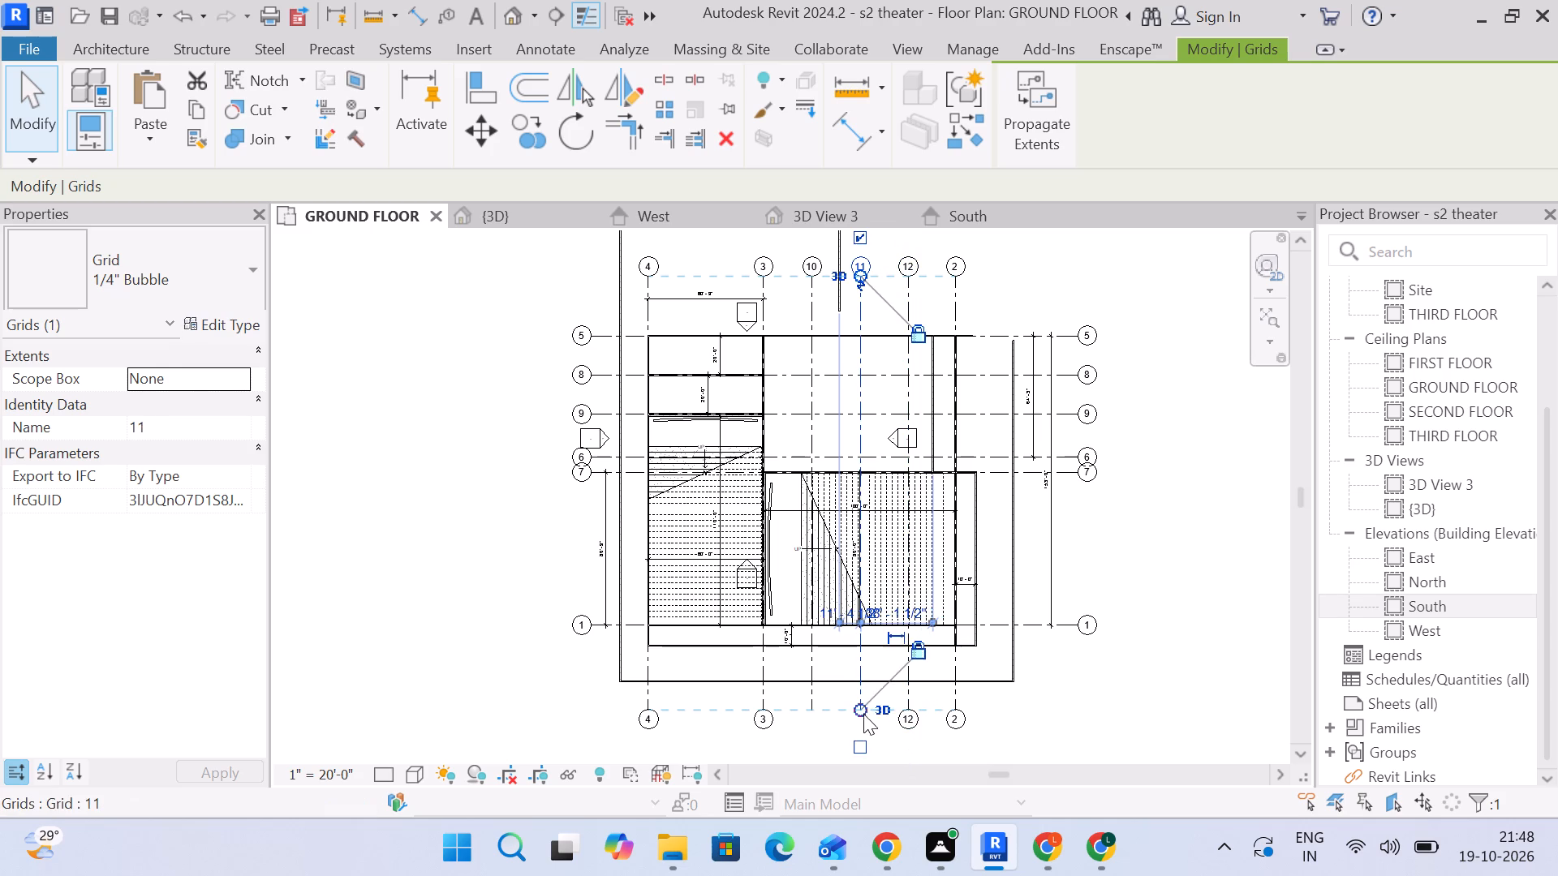
pyautogui.click(854, 758)
pyautogui.scroll(-2, 850, 704)
pyautogui.moveTo(850, 703); pyautogui.dragTo(855, 585, button='middle')
pyautogui.scroll(5, 855, 585)
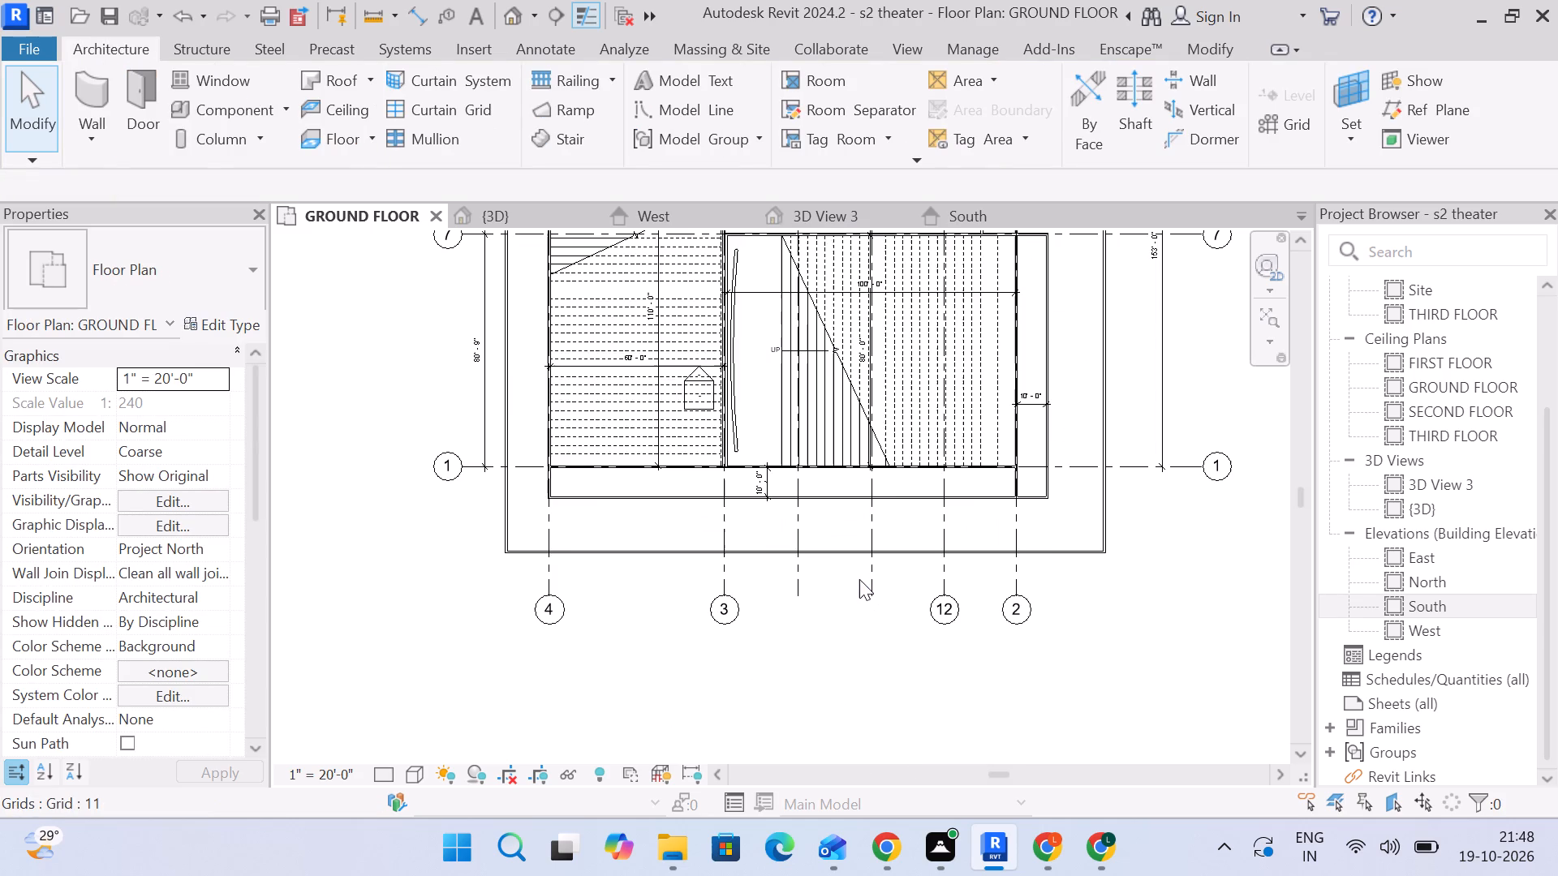
pyautogui.click(875, 579)
pyautogui.click(868, 651)
pyautogui.click(892, 651)
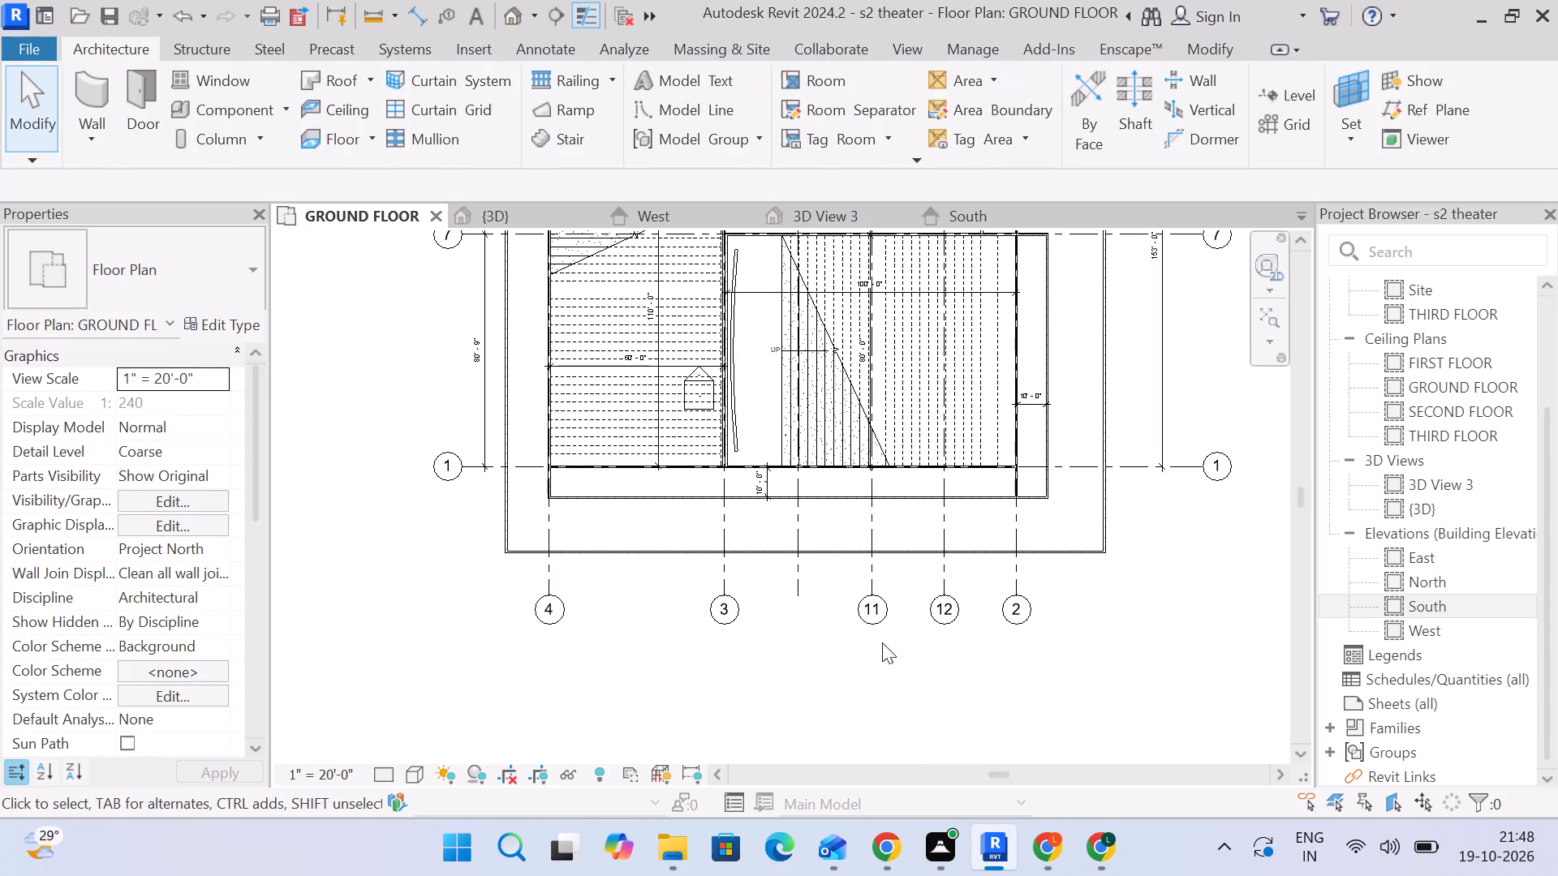
# Show the grid bubble at the southern end of grid 10.
pyautogui.click(792, 572)
pyautogui.moveTo(793, 651); pyautogui.dragTo(809, 651)
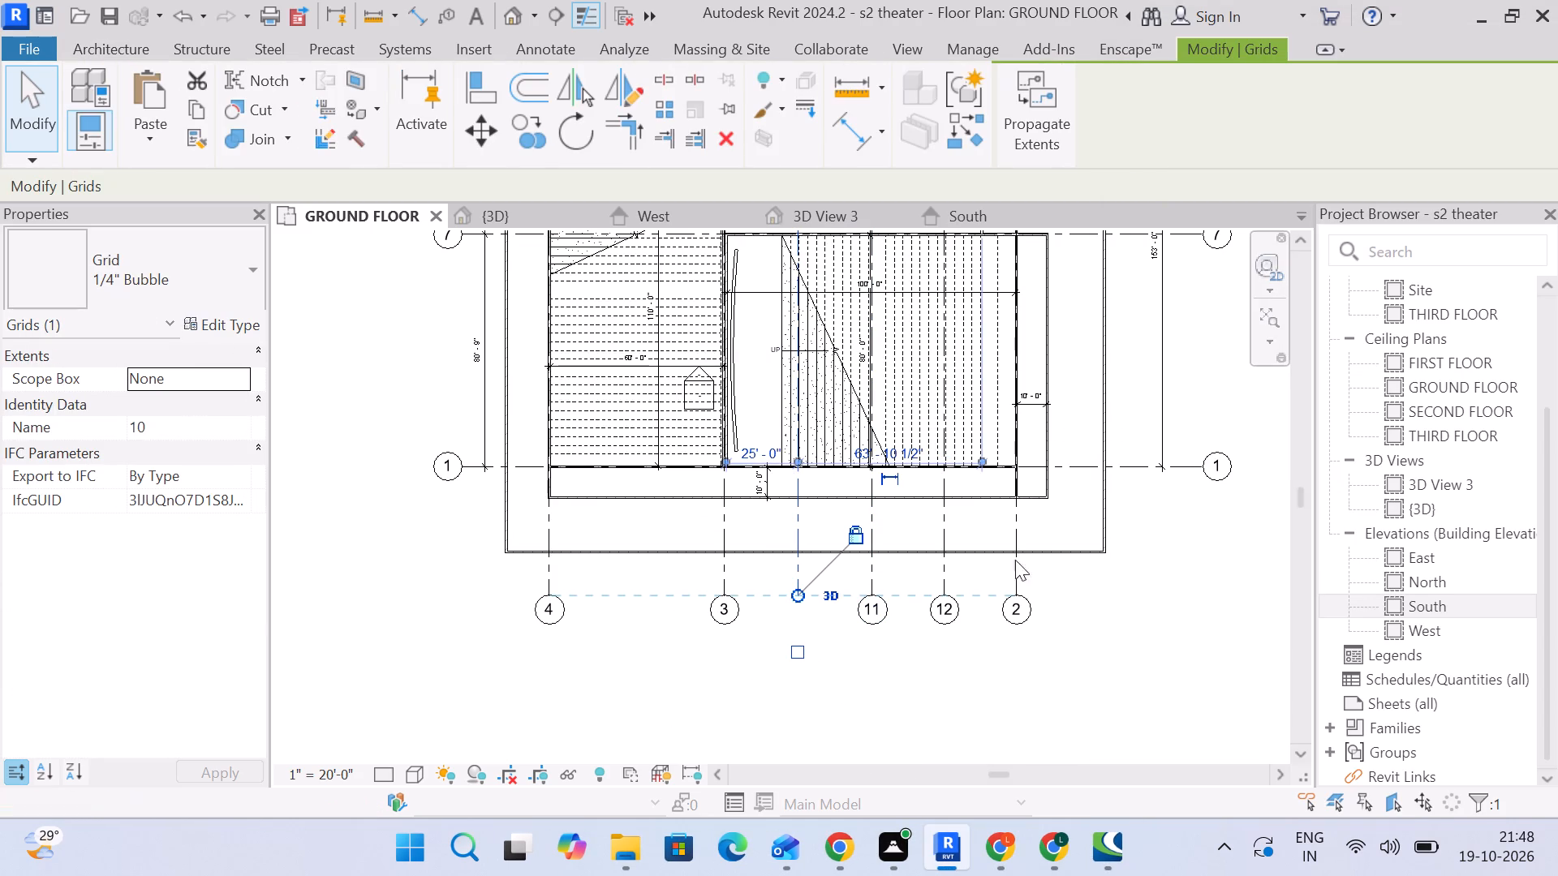
pyautogui.click(794, 655)
pyautogui.click(858, 686)
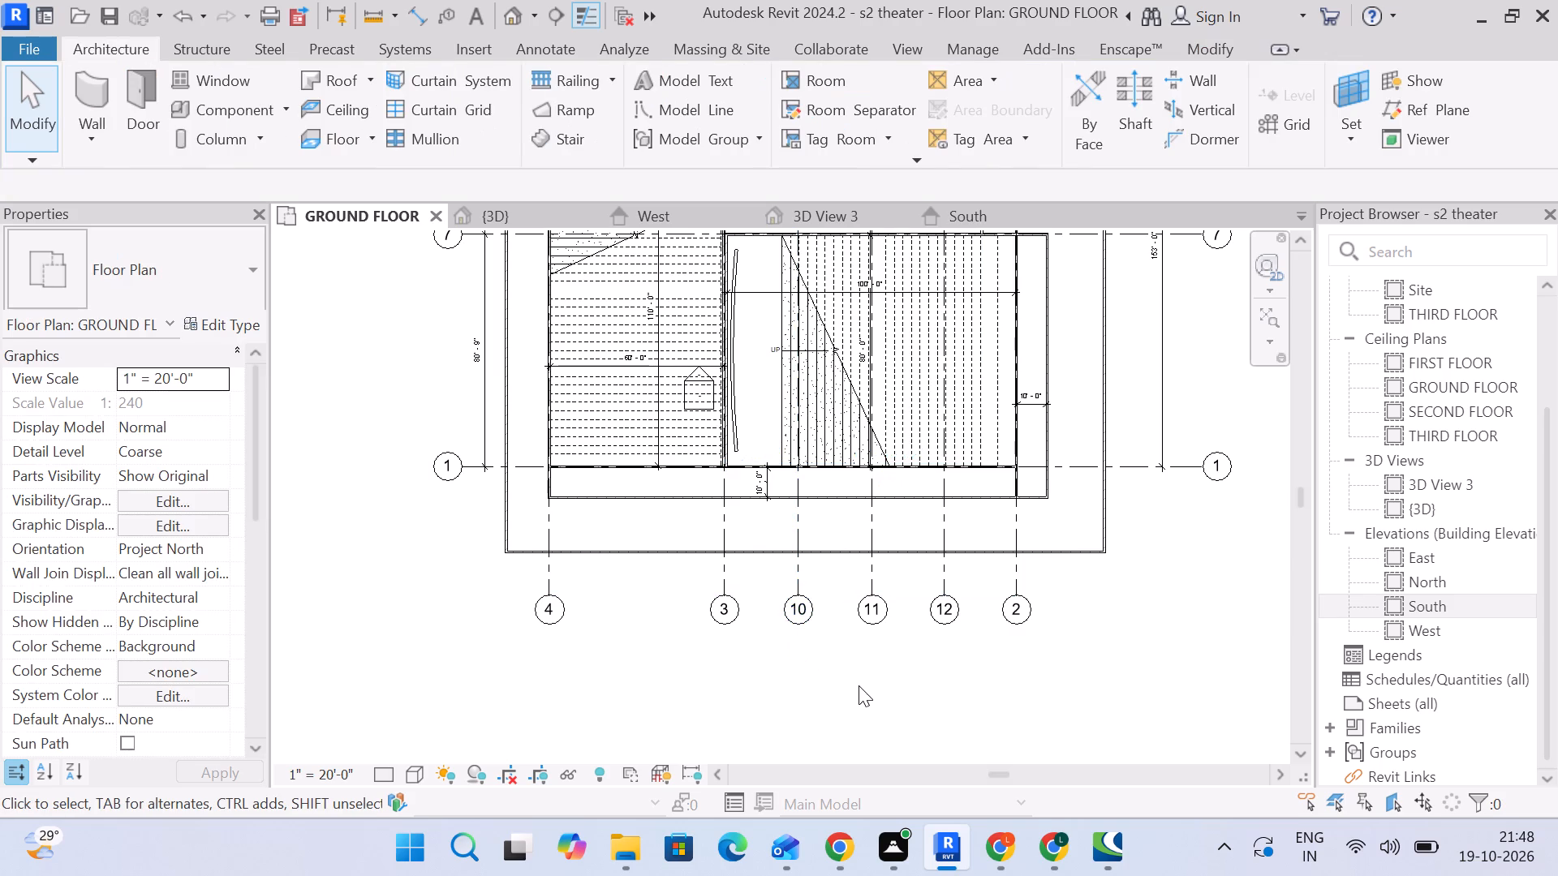
# Examine the ground-floor grid layout across both halls, the surrounding walls and the existing dimensions.
pyautogui.scroll(-4, 859, 686)
pyautogui.moveTo(1123, 614); pyautogui.dragTo(1030, 722, button='middle')
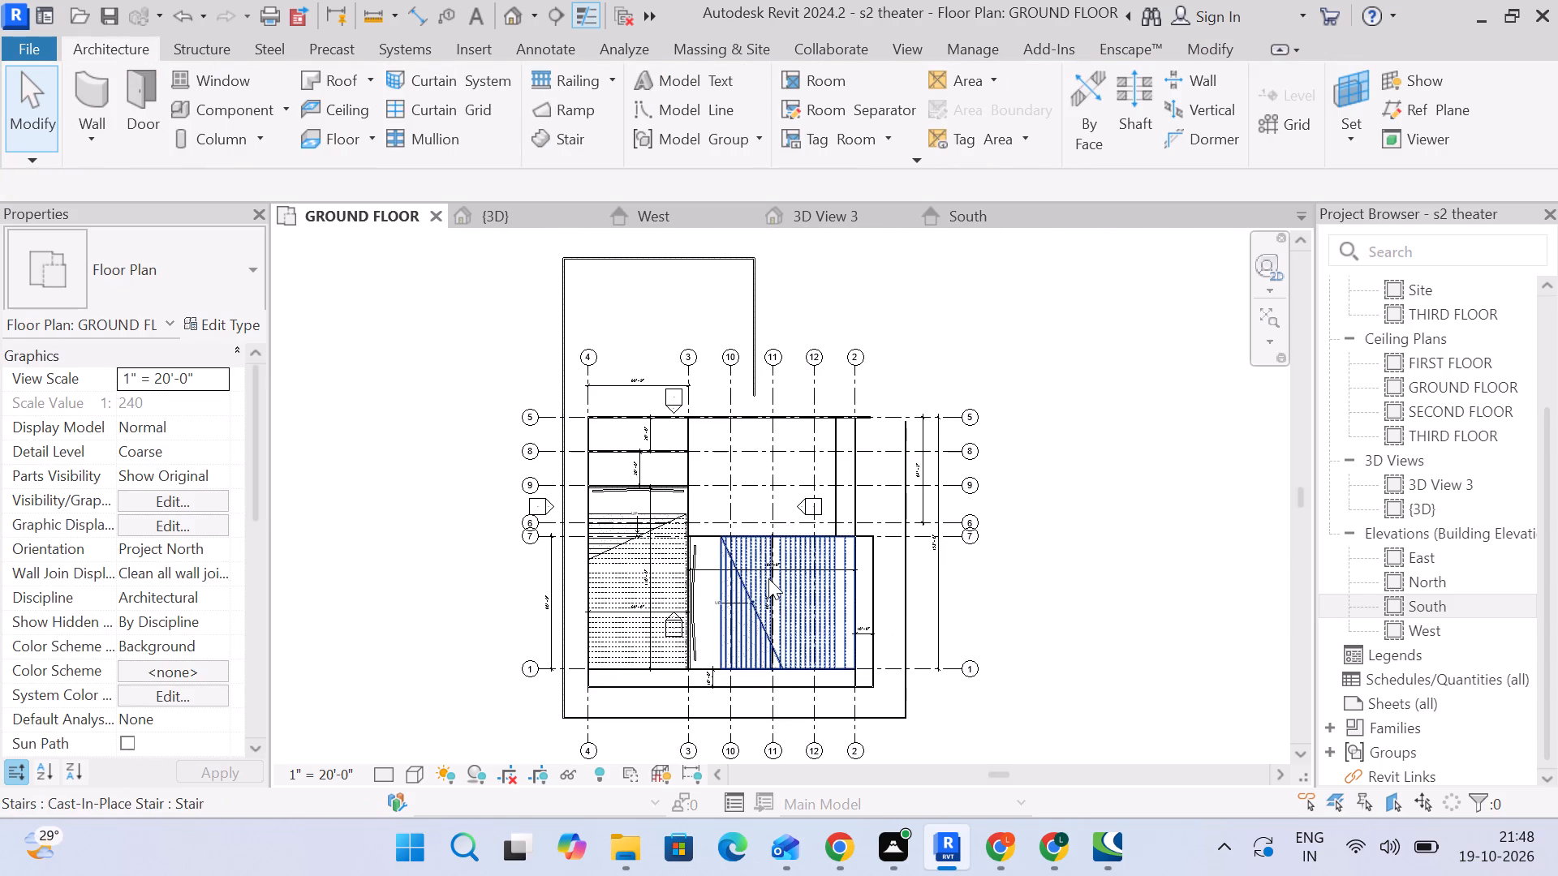
pyautogui.scroll(5, 772, 466)
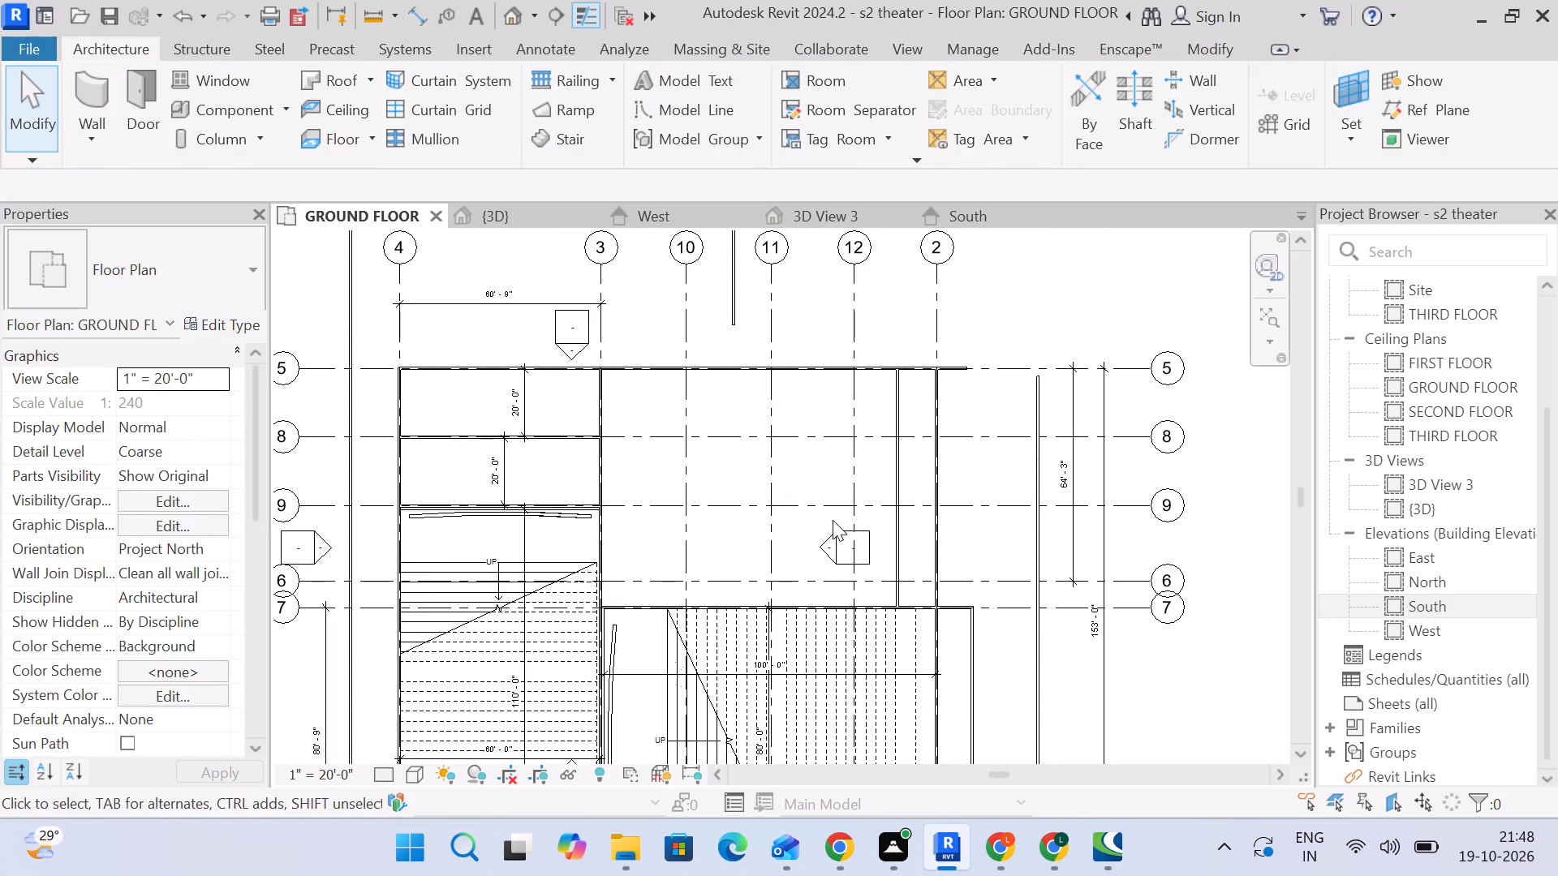
pyautogui.moveTo(833, 520); pyautogui.dragTo(818, 392, button='middle')
pyautogui.scroll(-2, 787, 453)
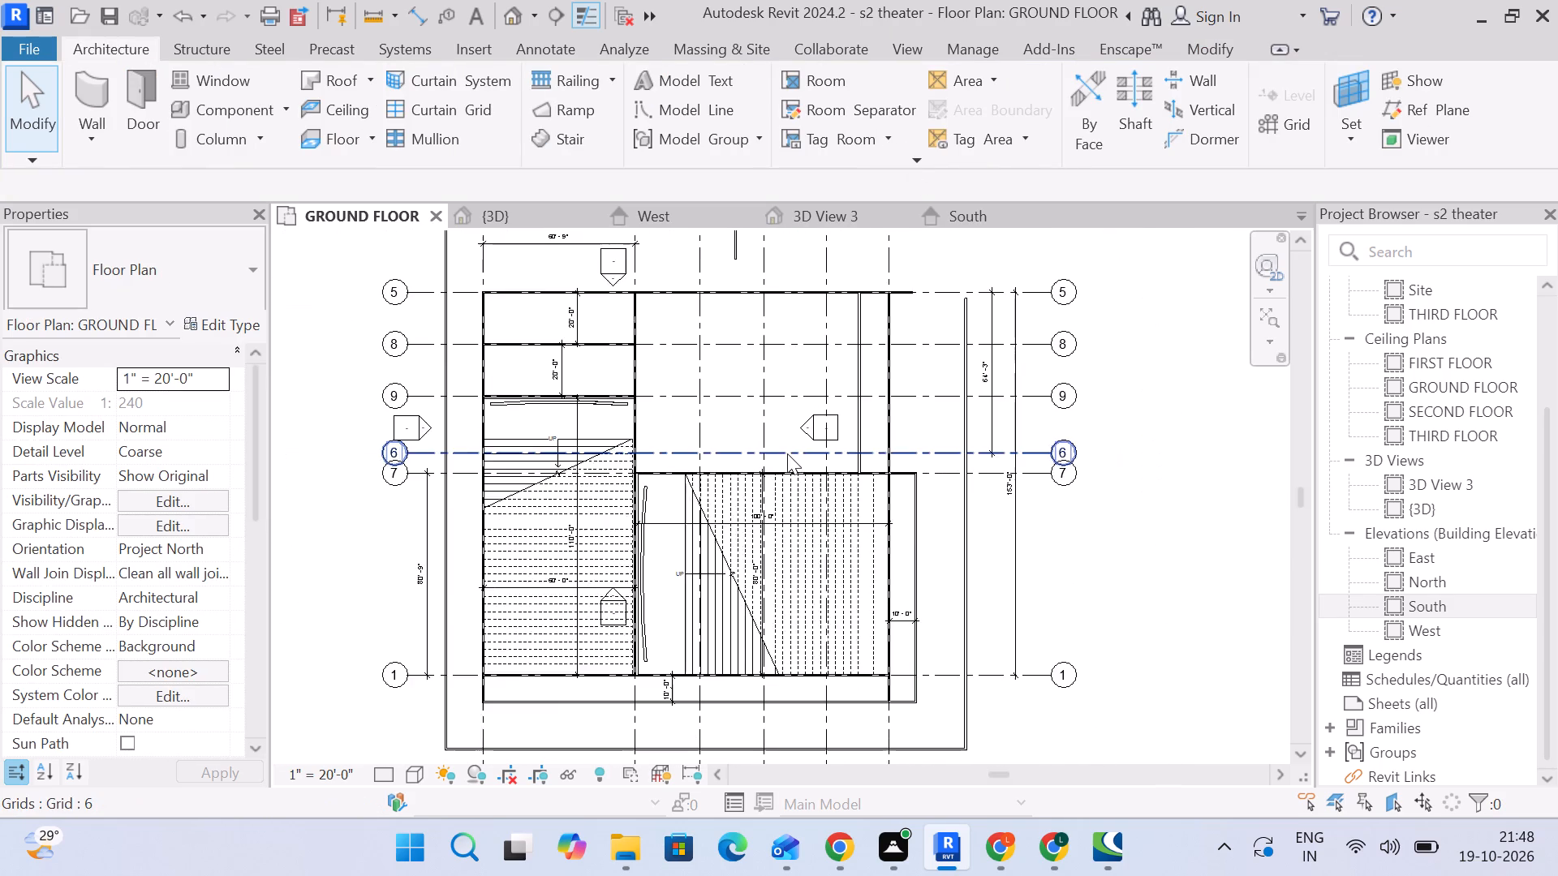
pyautogui.moveTo(859, 478); pyautogui.dragTo(861, 393, button='middle')
pyautogui.moveTo(808, 393); pyautogui.dragTo(813, 510, button='middle')
pyautogui.scroll(1, 813, 512)
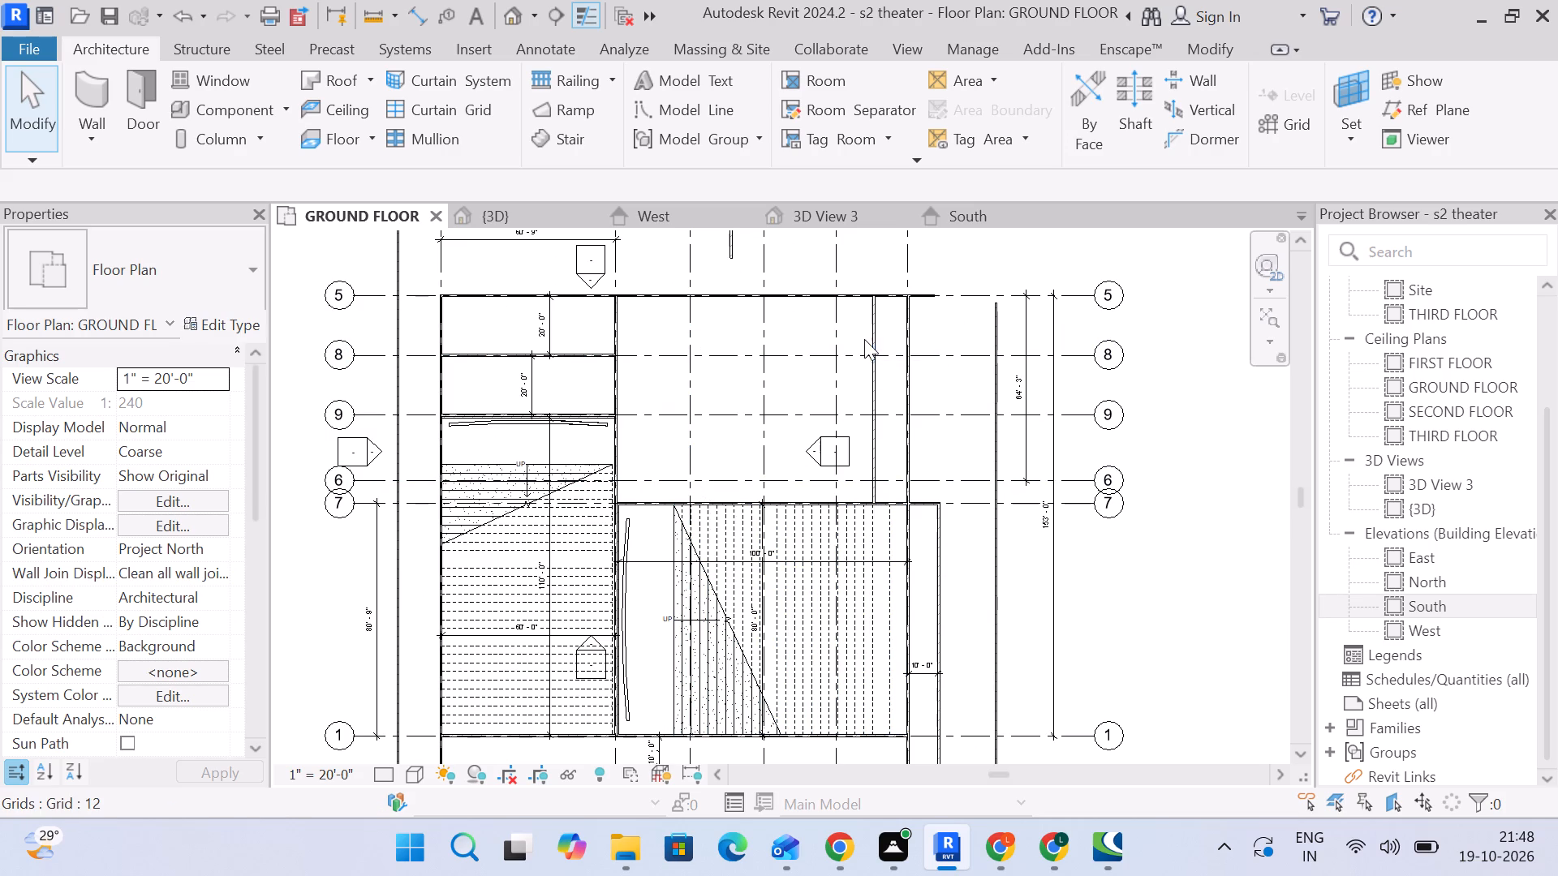
pyautogui.moveTo(997, 403); pyautogui.dragTo(1001, 386, button='middle')
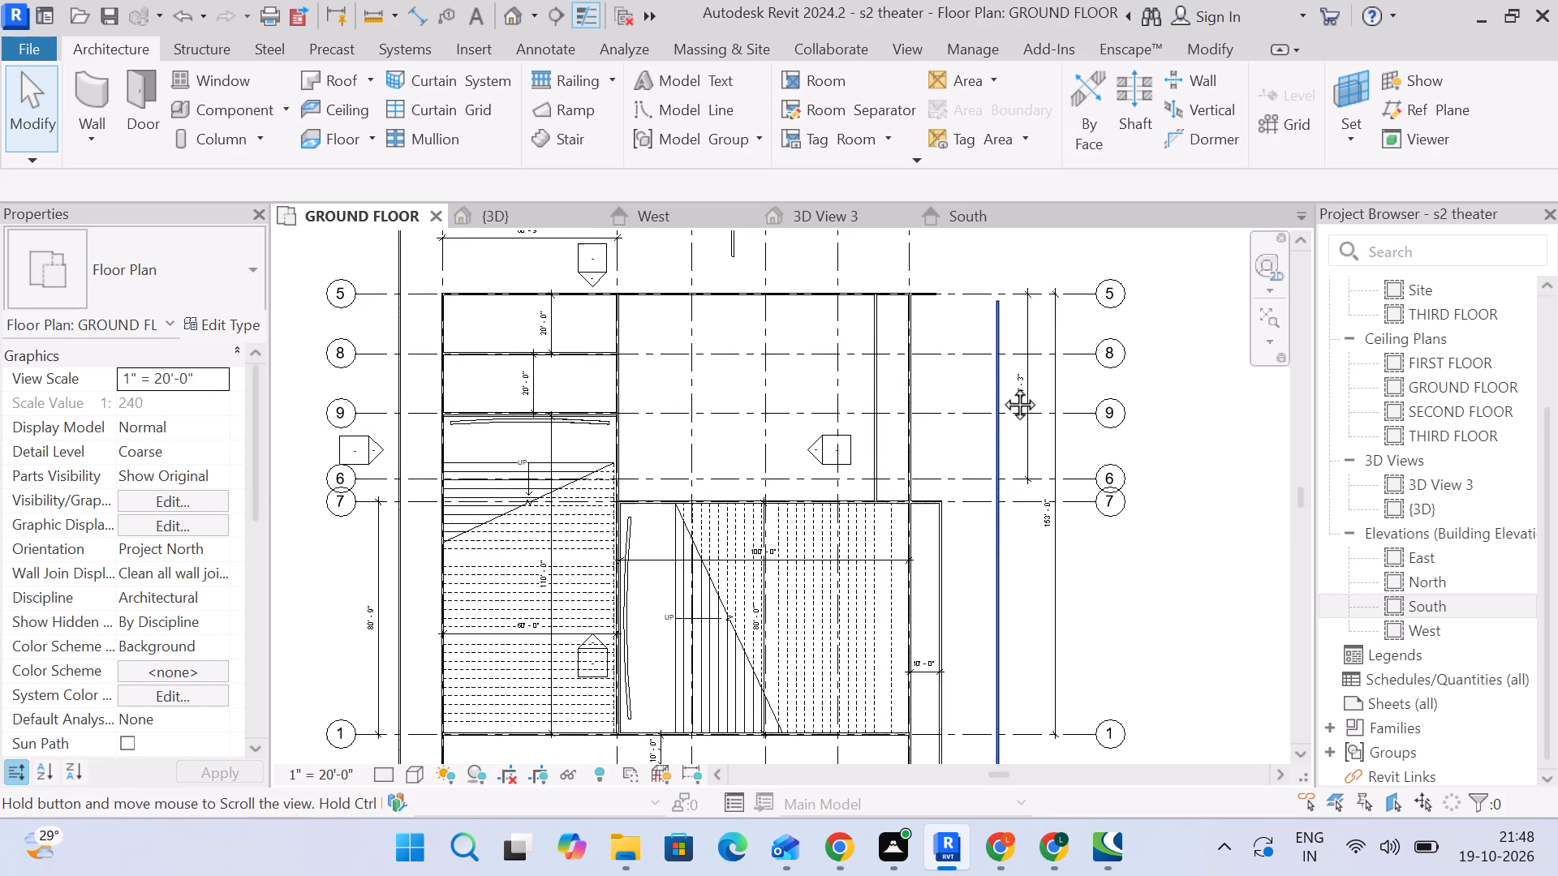
pyautogui.moveTo(1001, 386); pyautogui.dragTo(1001, 362, button='middle')
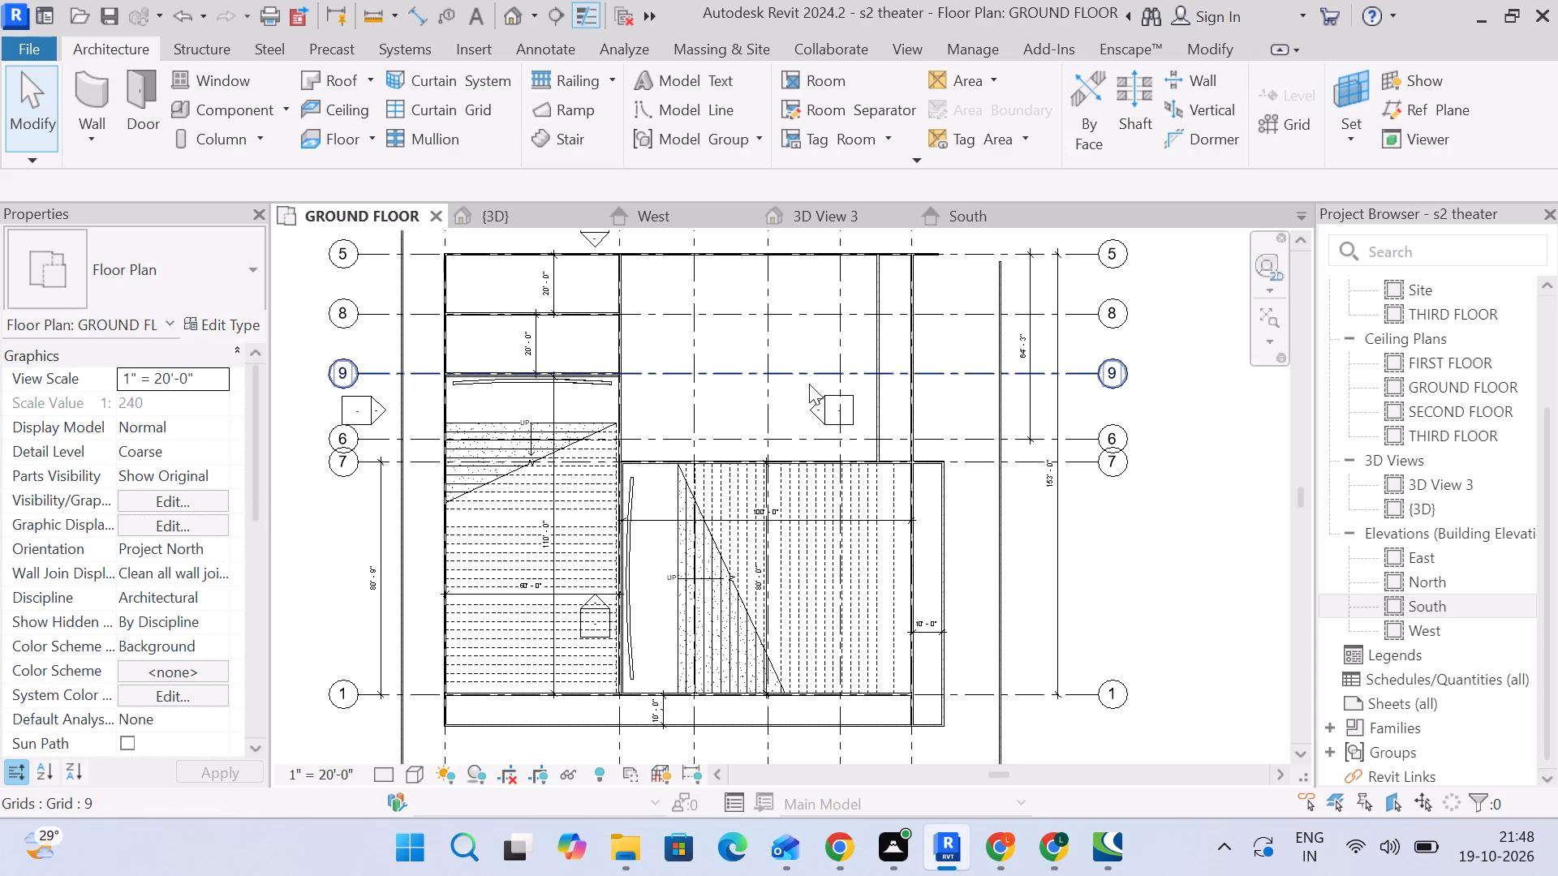
pyautogui.moveTo(867, 426); pyautogui.dragTo(880, 310, button='middle')
pyautogui.scroll(4, 708, 599)
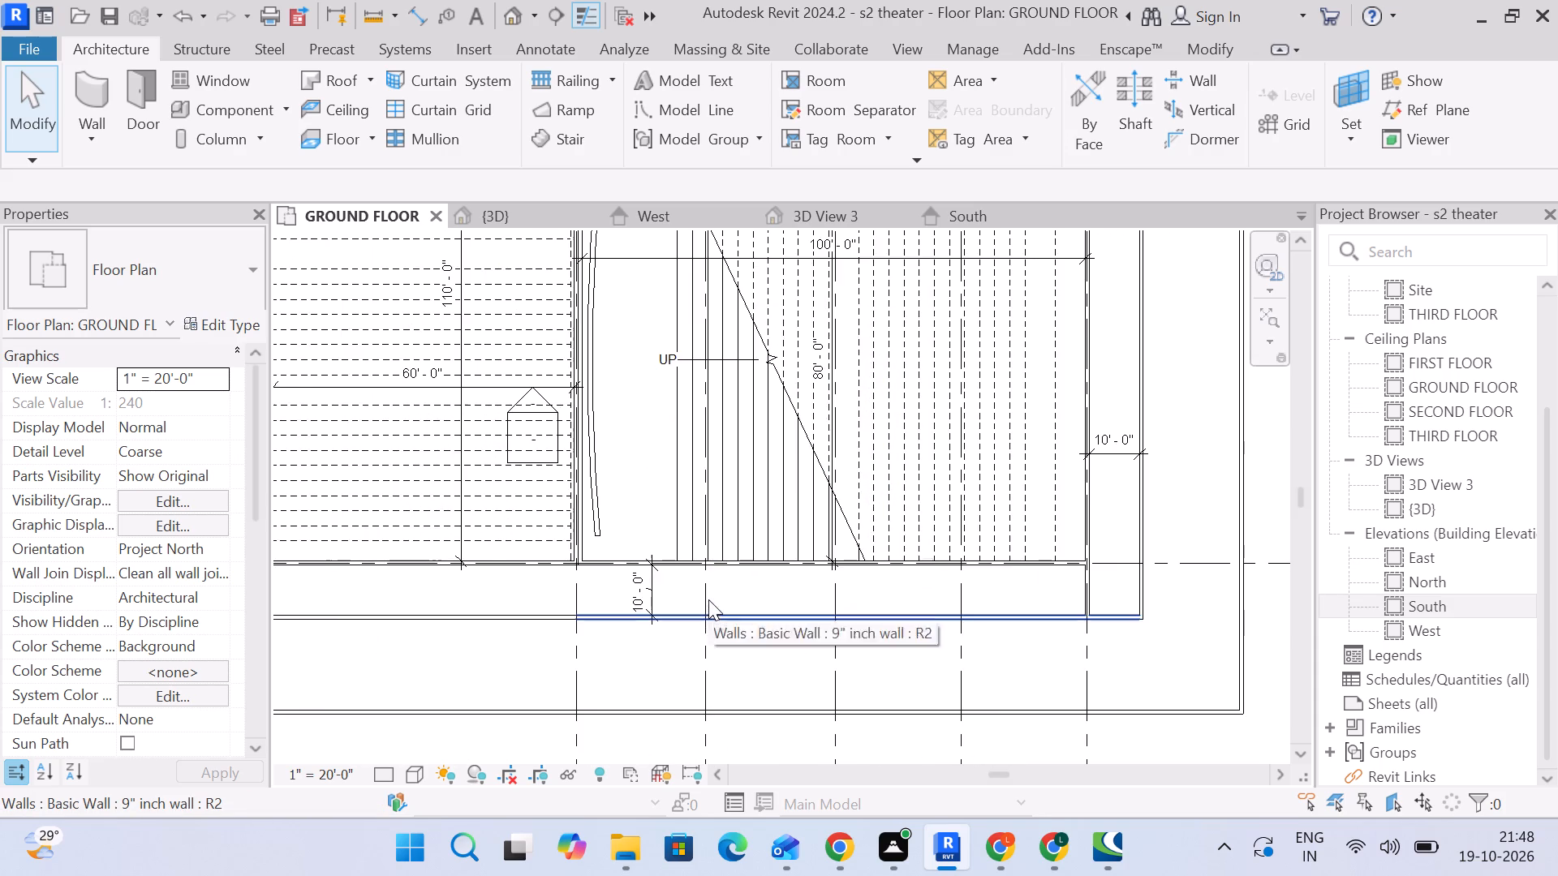
pyautogui.moveTo(835, 618); pyautogui.dragTo(786, 517, button='middle')
pyautogui.scroll(1, 784, 512)
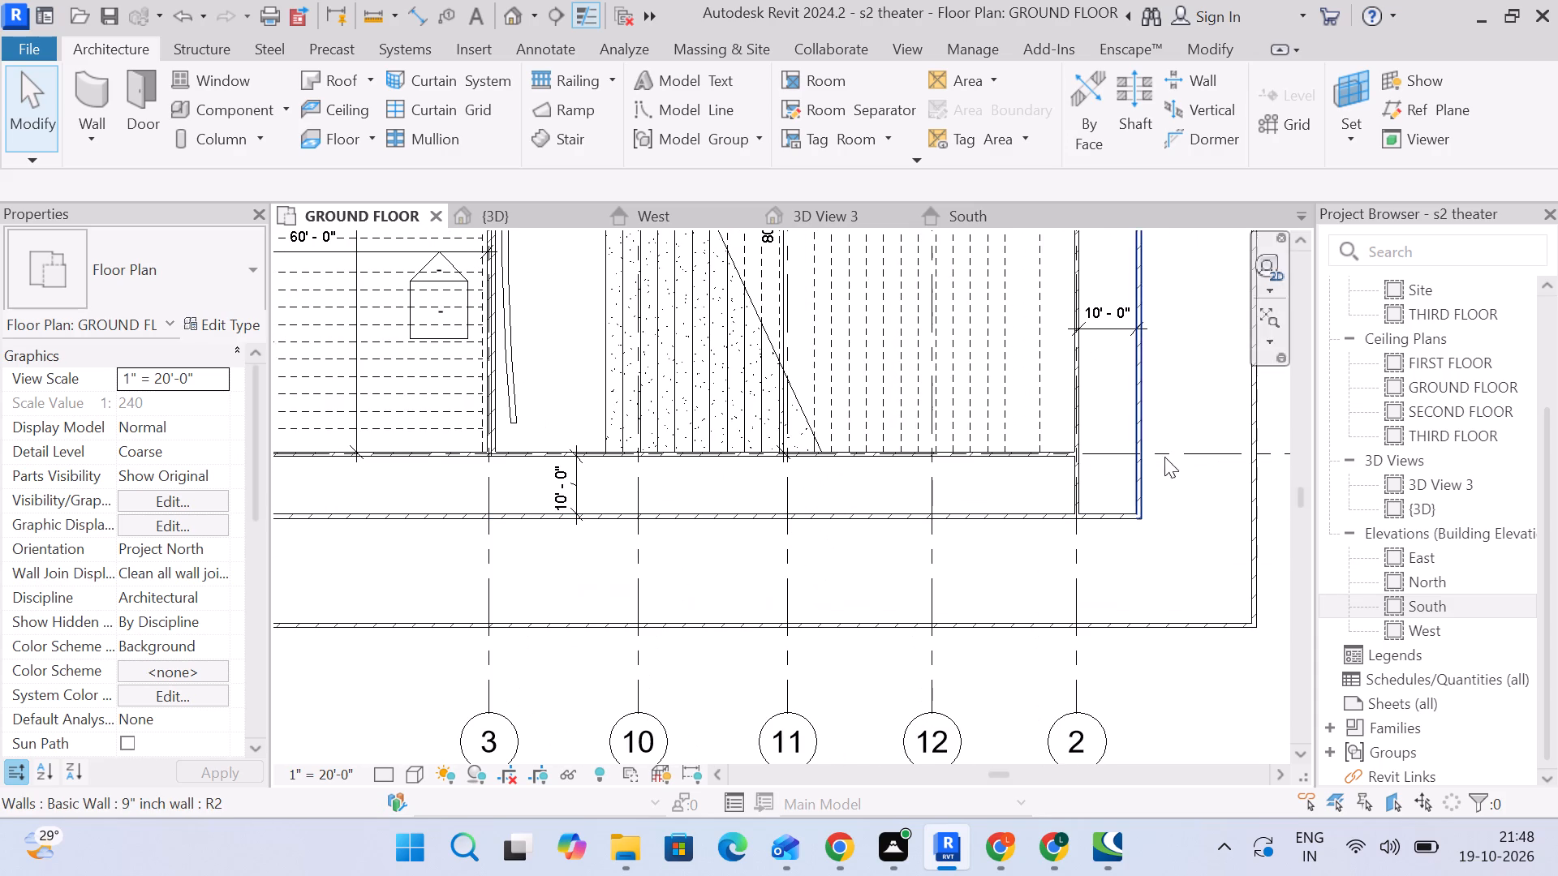
pyautogui.scroll(-3, 1017, 469)
pyautogui.scroll(1, 994, 479)
pyautogui.moveTo(993, 479); pyautogui.dragTo(968, 620, button='middle')
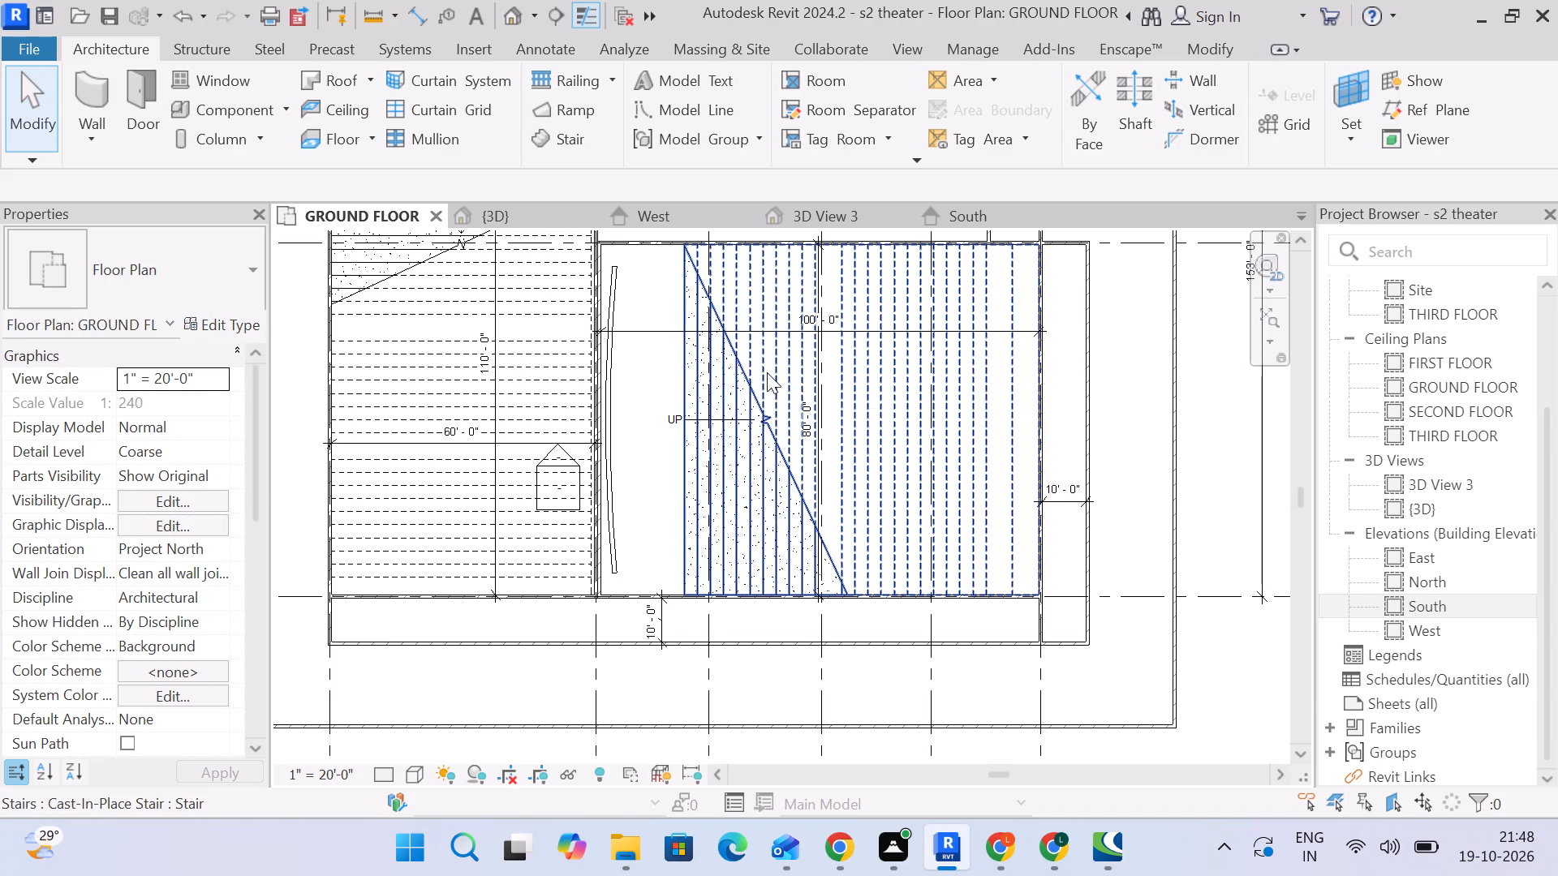
pyautogui.scroll(-2, 691, 423)
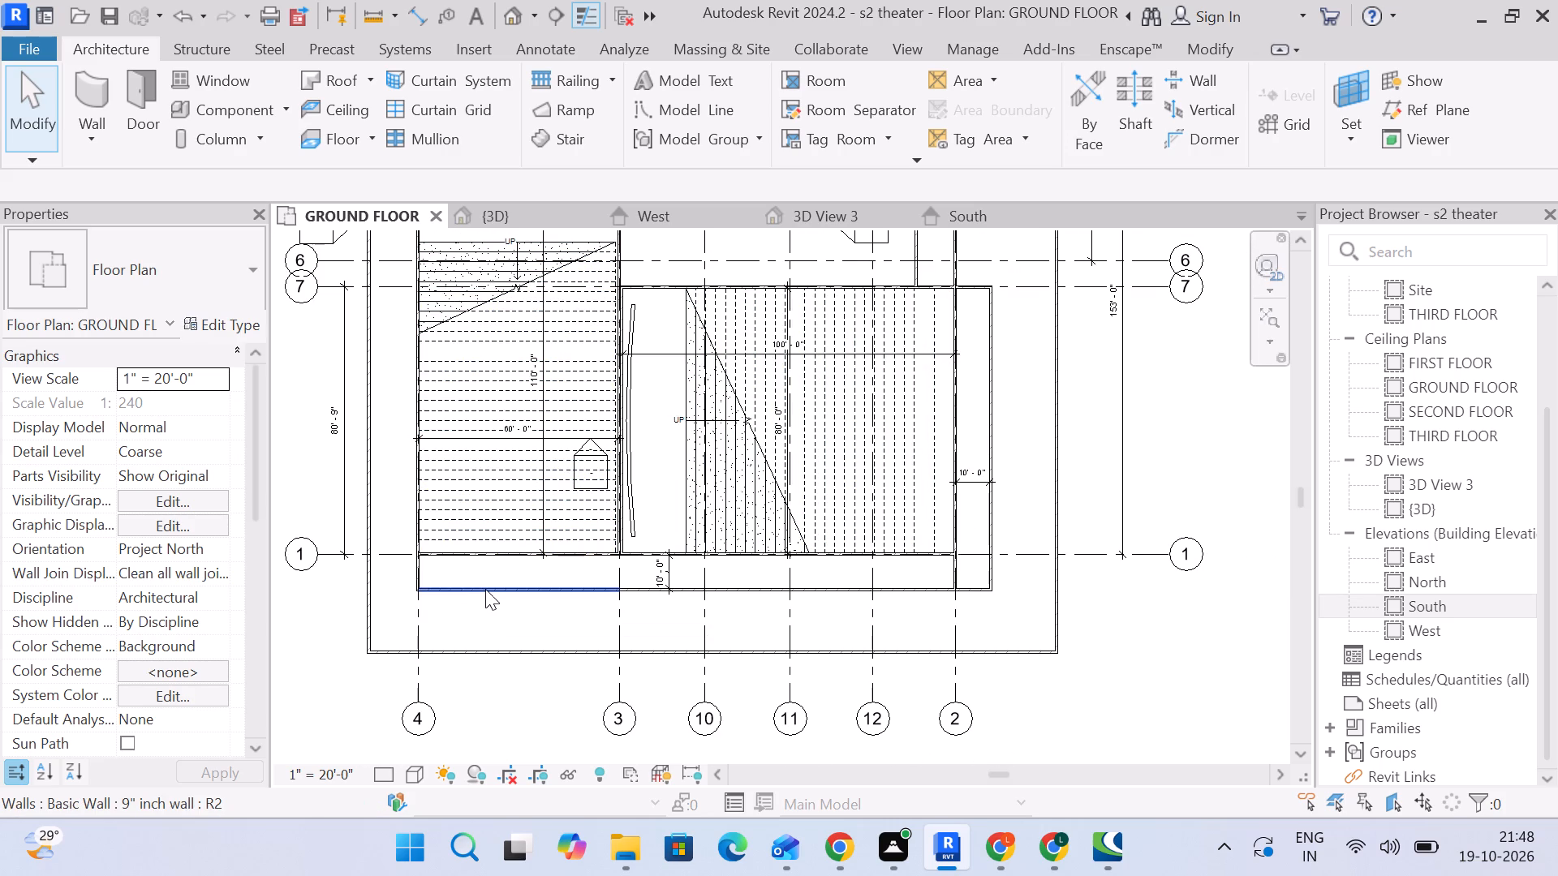
pyautogui.moveTo(485, 589); pyautogui.dragTo(650, 598, button='middle')
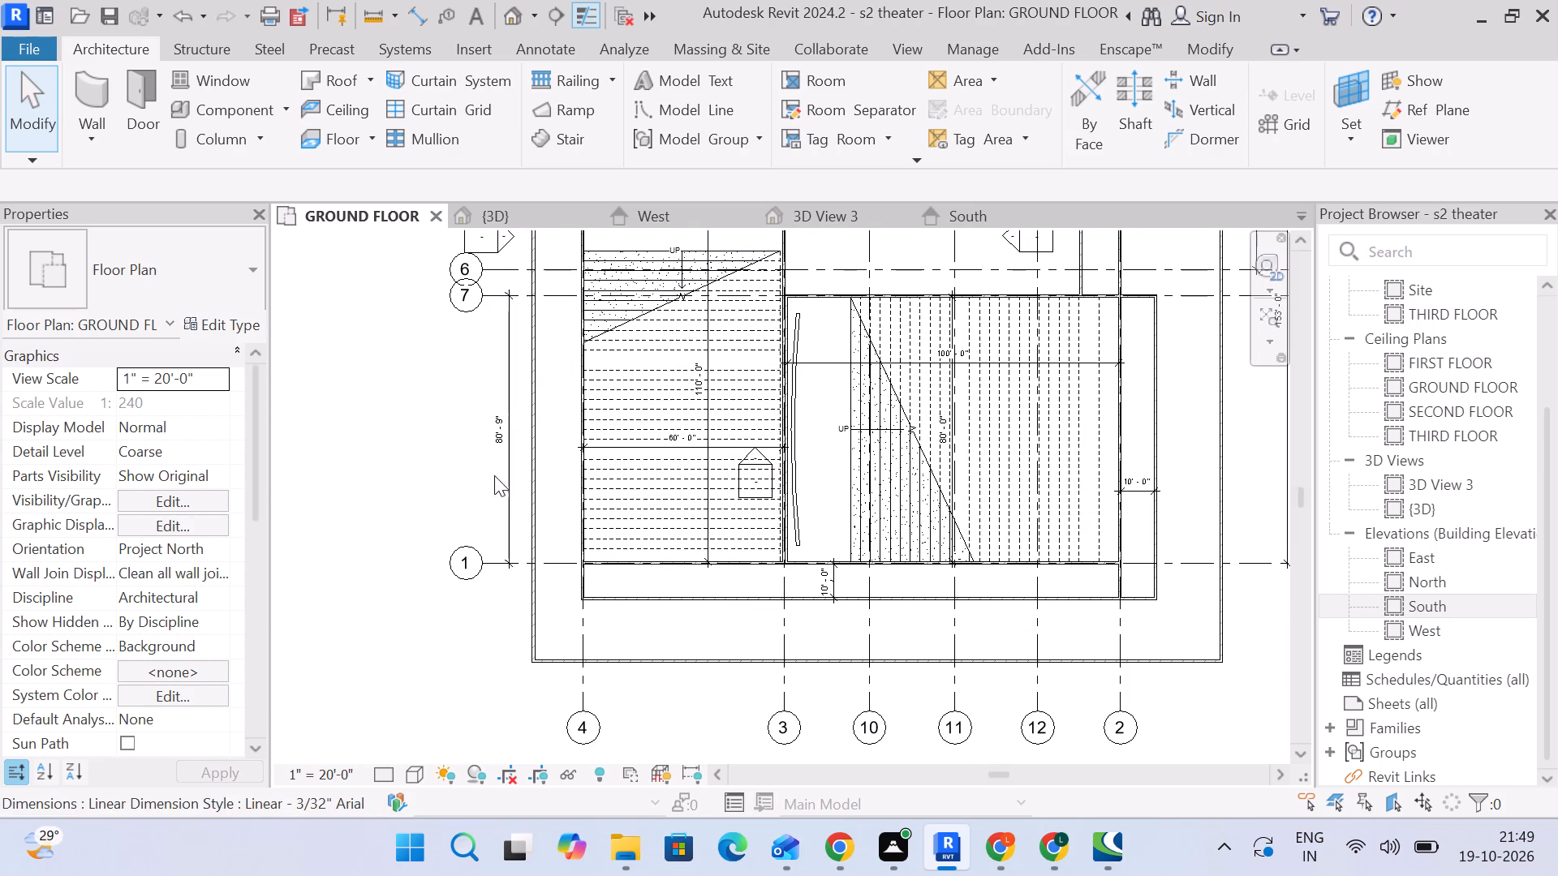
# Delete the vertical dimension between grids 7 and 1 on the west side of the building.
pyautogui.scroll(4, 506, 333)
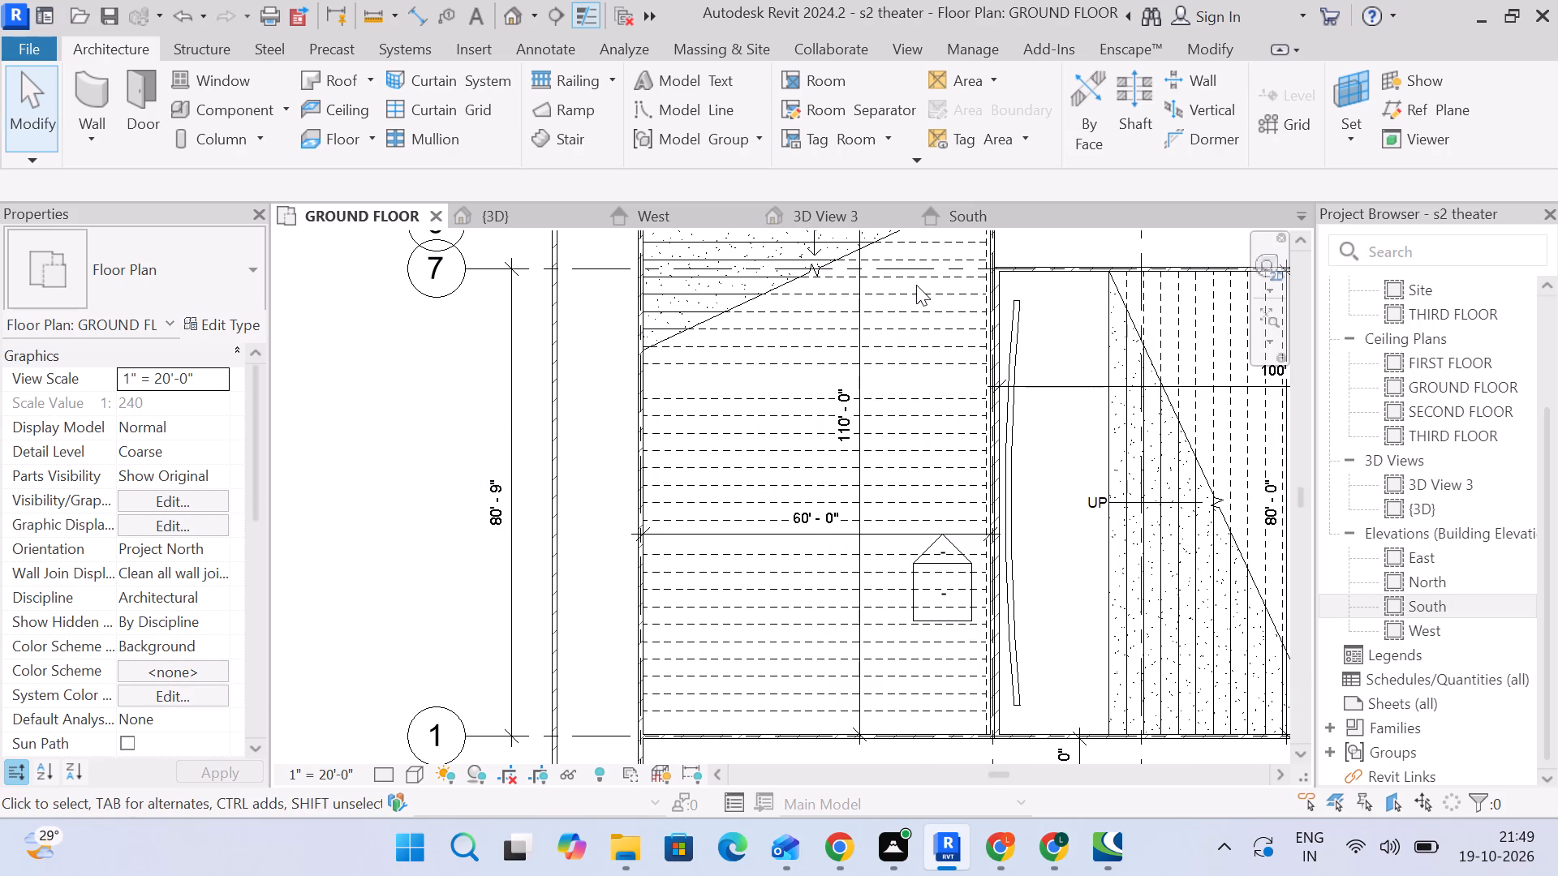
pyautogui.scroll(-4, 917, 284)
pyautogui.moveTo(915, 285); pyautogui.dragTo(868, 471, button='middle')
pyautogui.scroll(4, 728, 474)
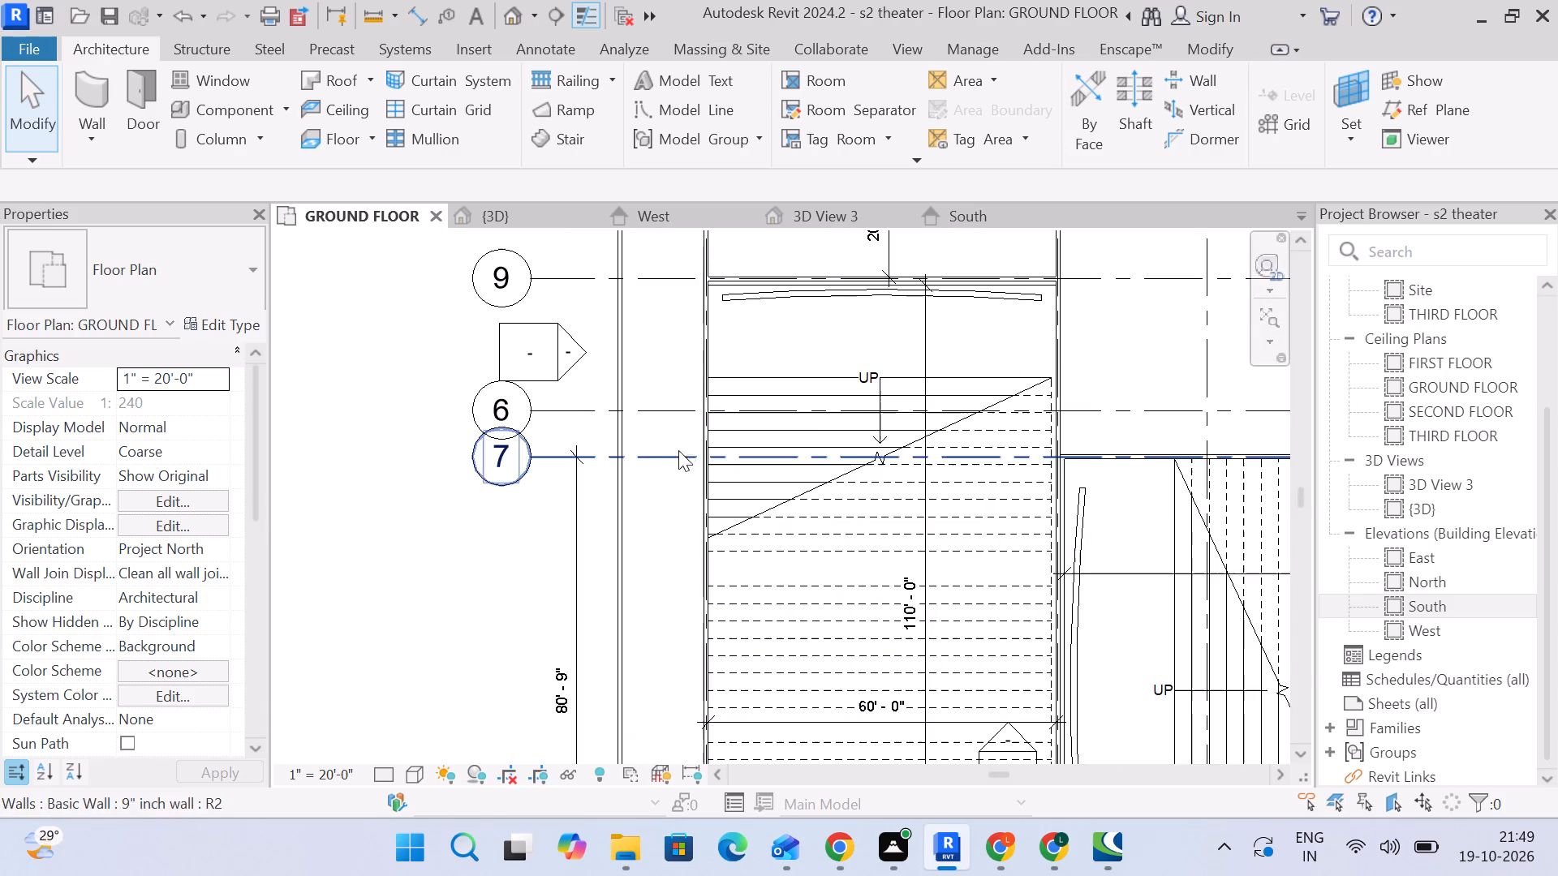
pyautogui.click(583, 515)
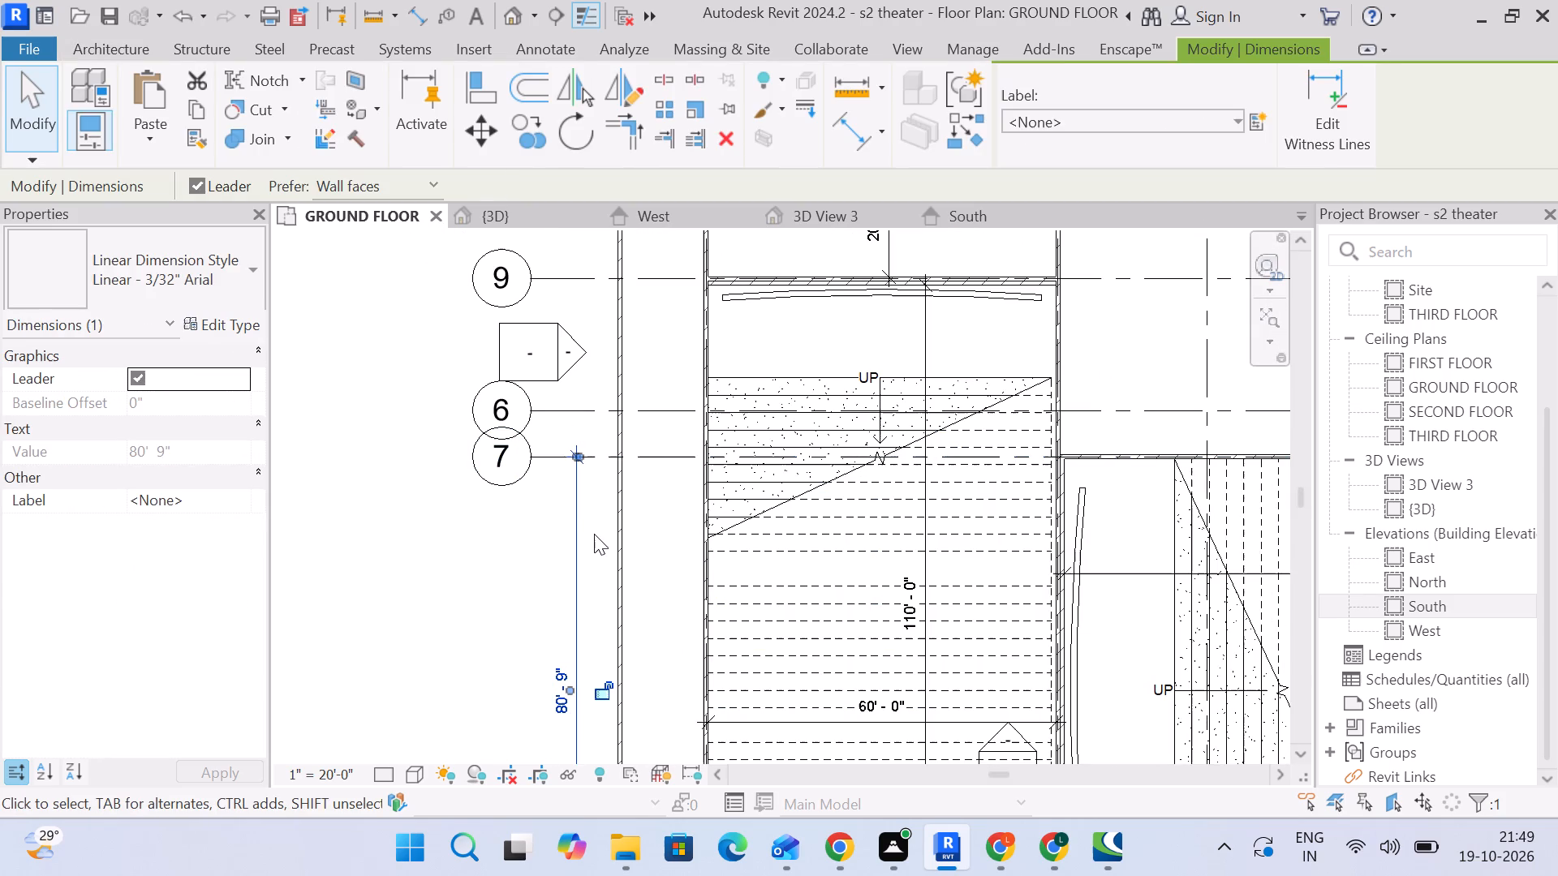
pyautogui.press('Delete')
# Add a vertical aligned dimension west of the west hall, from its south wall's inner face to the south face of the wall at grid 9.
pyautogui.scroll(2, 667, 434)
pyautogui.scroll(-4, 665, 431)
pyautogui.moveTo(659, 452); pyautogui.dragTo(624, 331, button='middle')
pyautogui.scroll(-2, 587, 466)
pyautogui.moveTo(578, 457); pyautogui.dragTo(486, 410, button='middle')
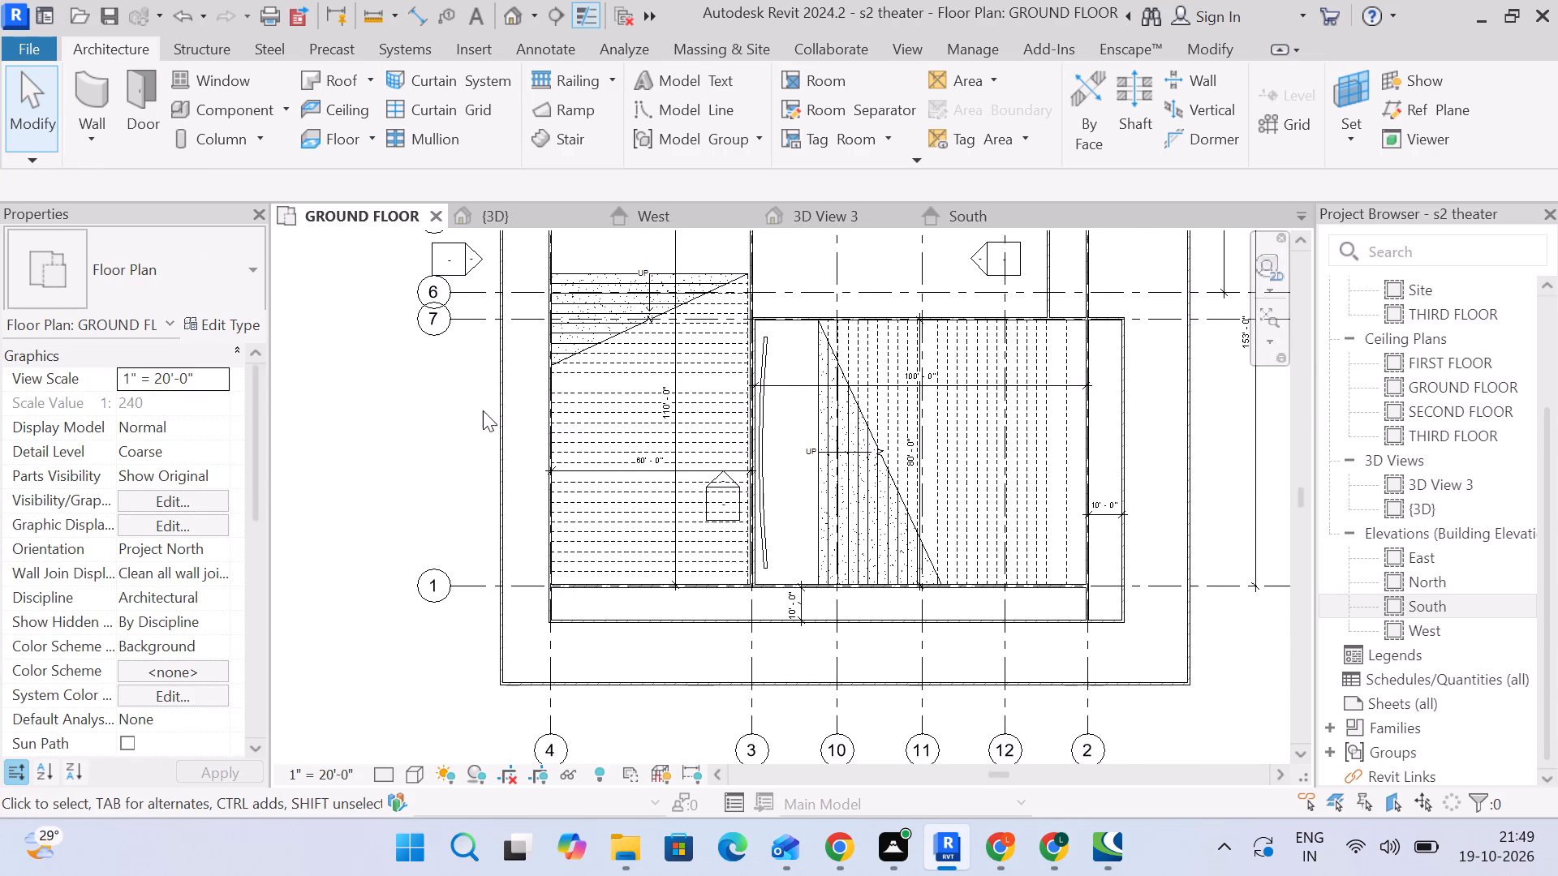
pyautogui.moveTo(660, 416); pyautogui.dragTo(674, 446, button='middle')
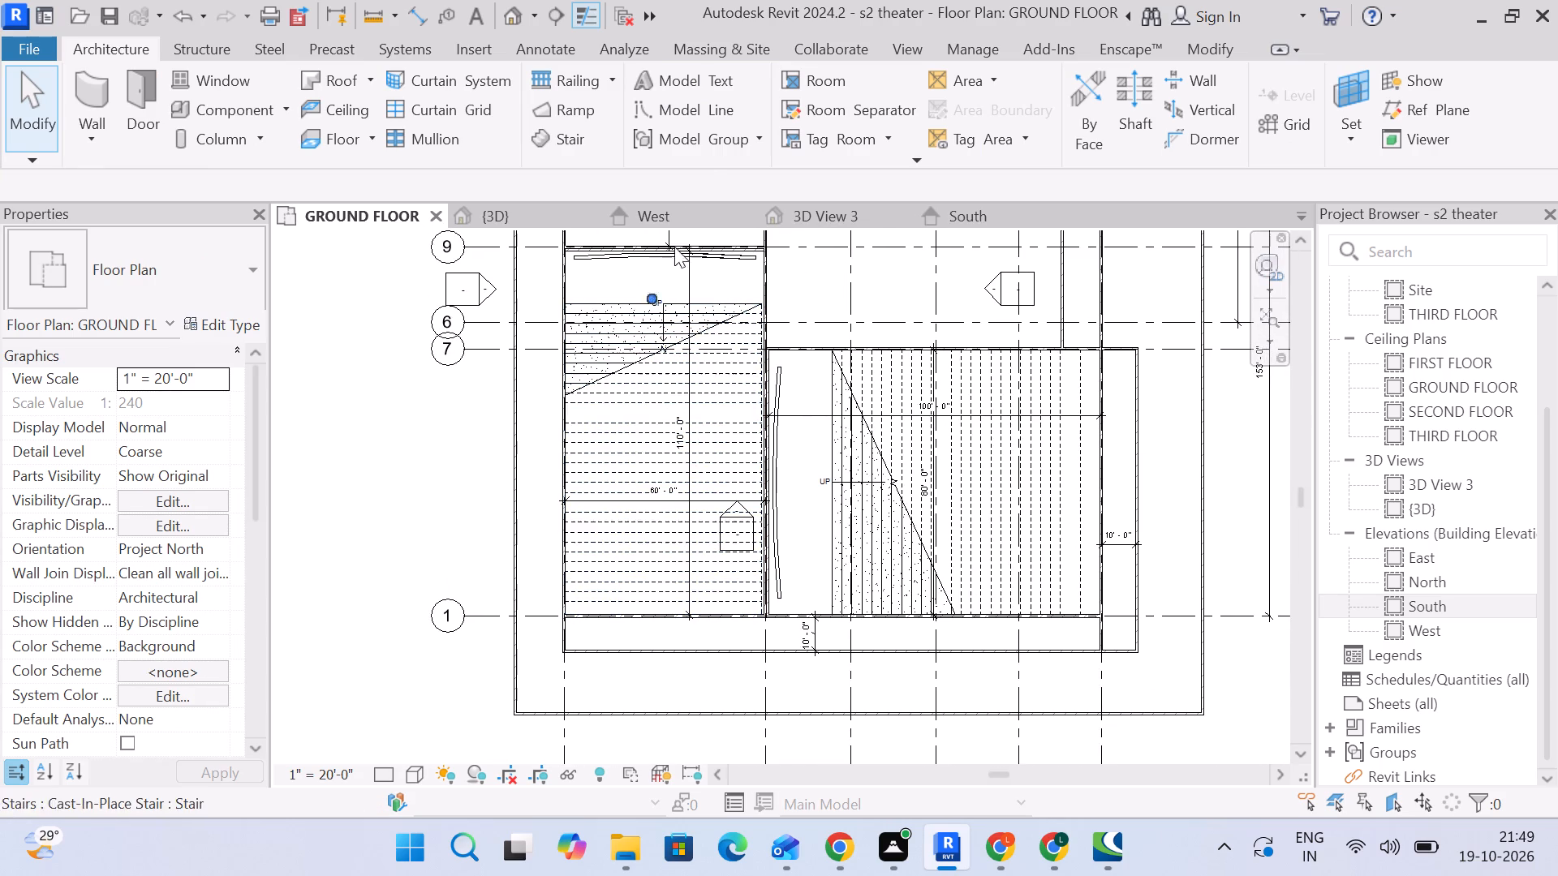
pyautogui.click(1200, 46)
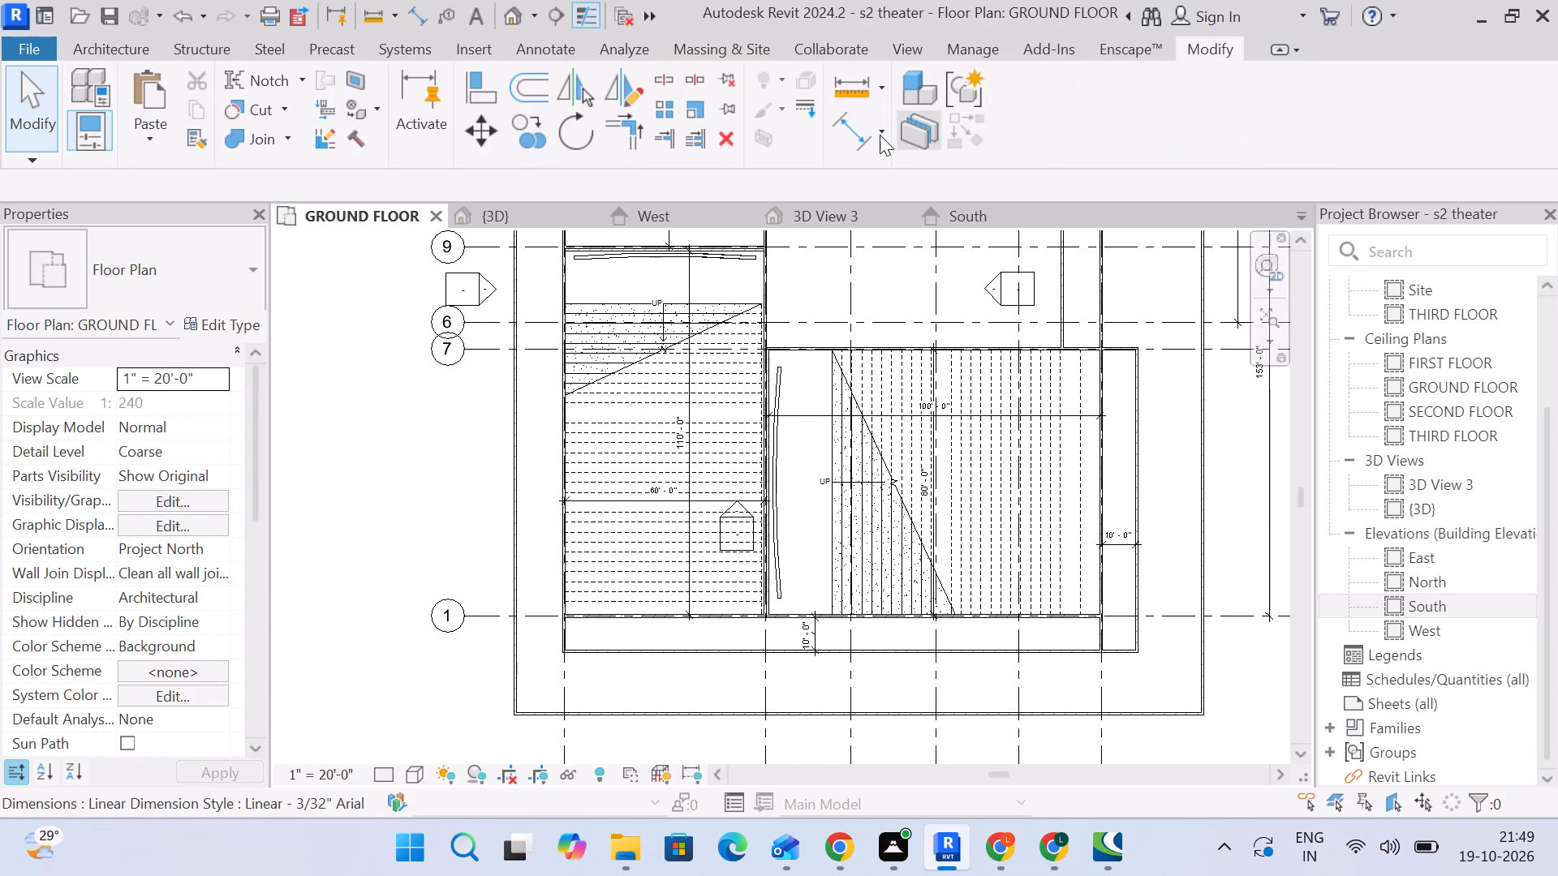
pyautogui.click(853, 150)
pyautogui.scroll(15, 645, 612)
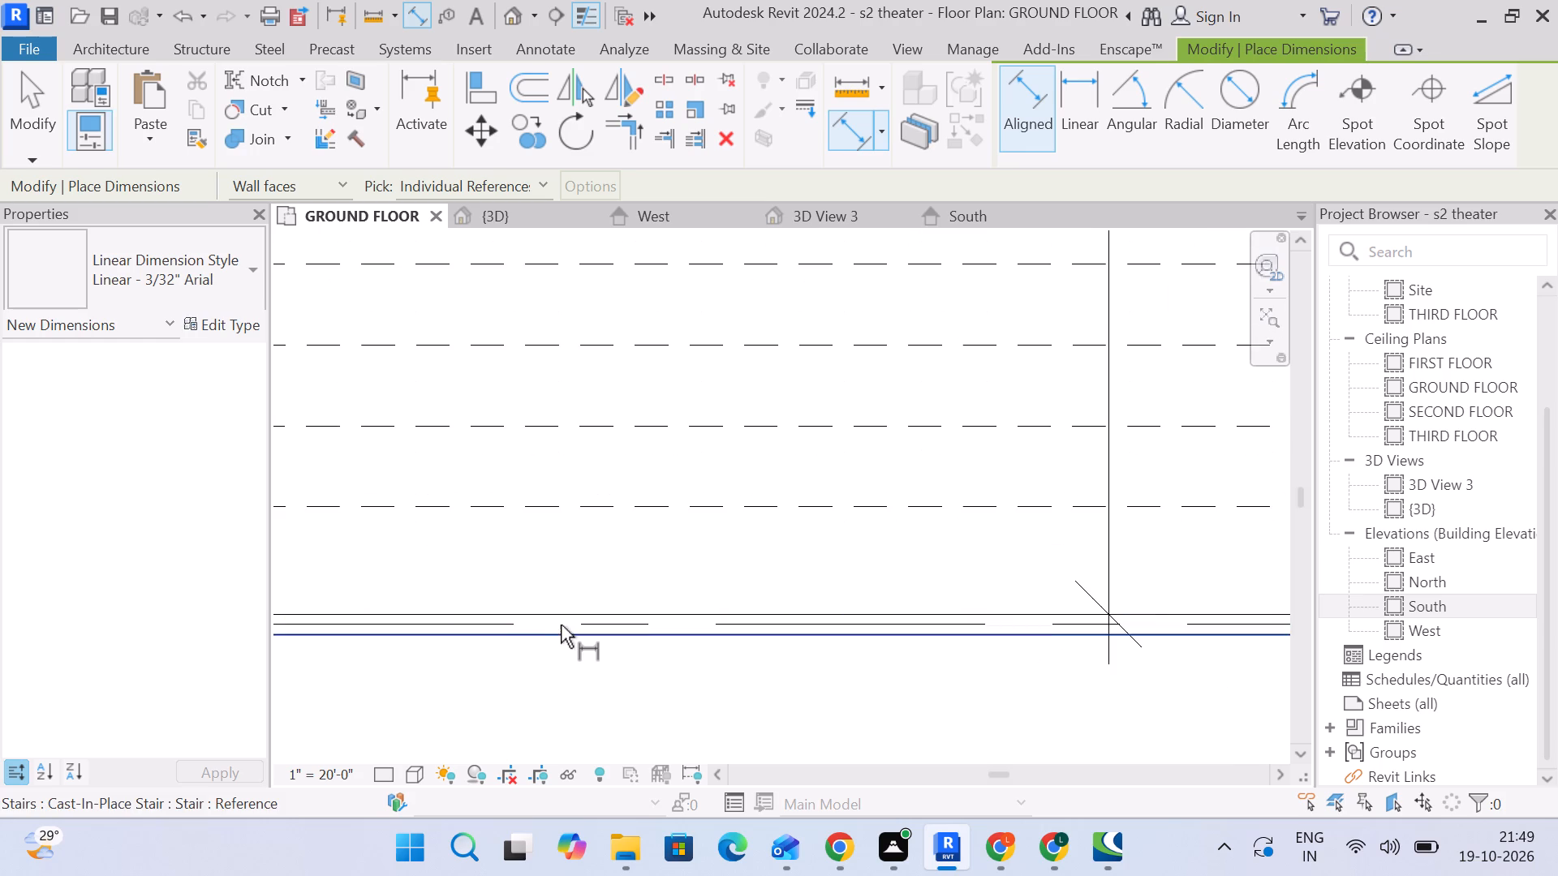
pyautogui.click(563, 606)
pyautogui.scroll(-11, 607, 565)
pyautogui.scroll(1, 613, 409)
pyautogui.moveTo(613, 409); pyautogui.dragTo(609, 698, button='middle')
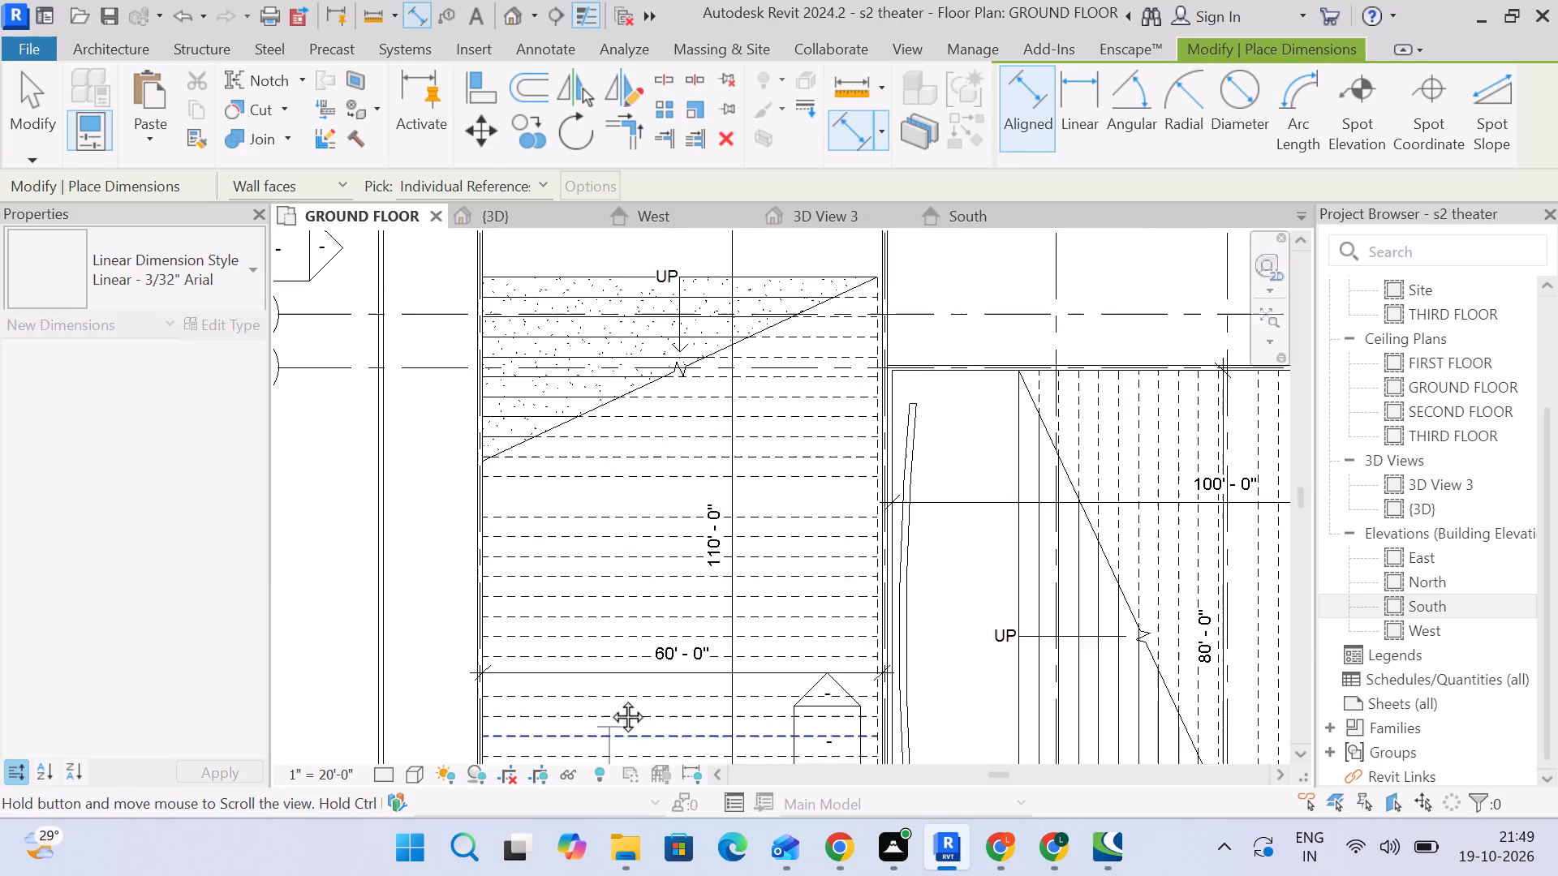
pyautogui.moveTo(609, 698); pyautogui.dragTo(609, 711, button='middle')
pyautogui.moveTo(609, 373); pyautogui.dragTo(613, 723, button='middle')
pyautogui.scroll(7, 607, 529)
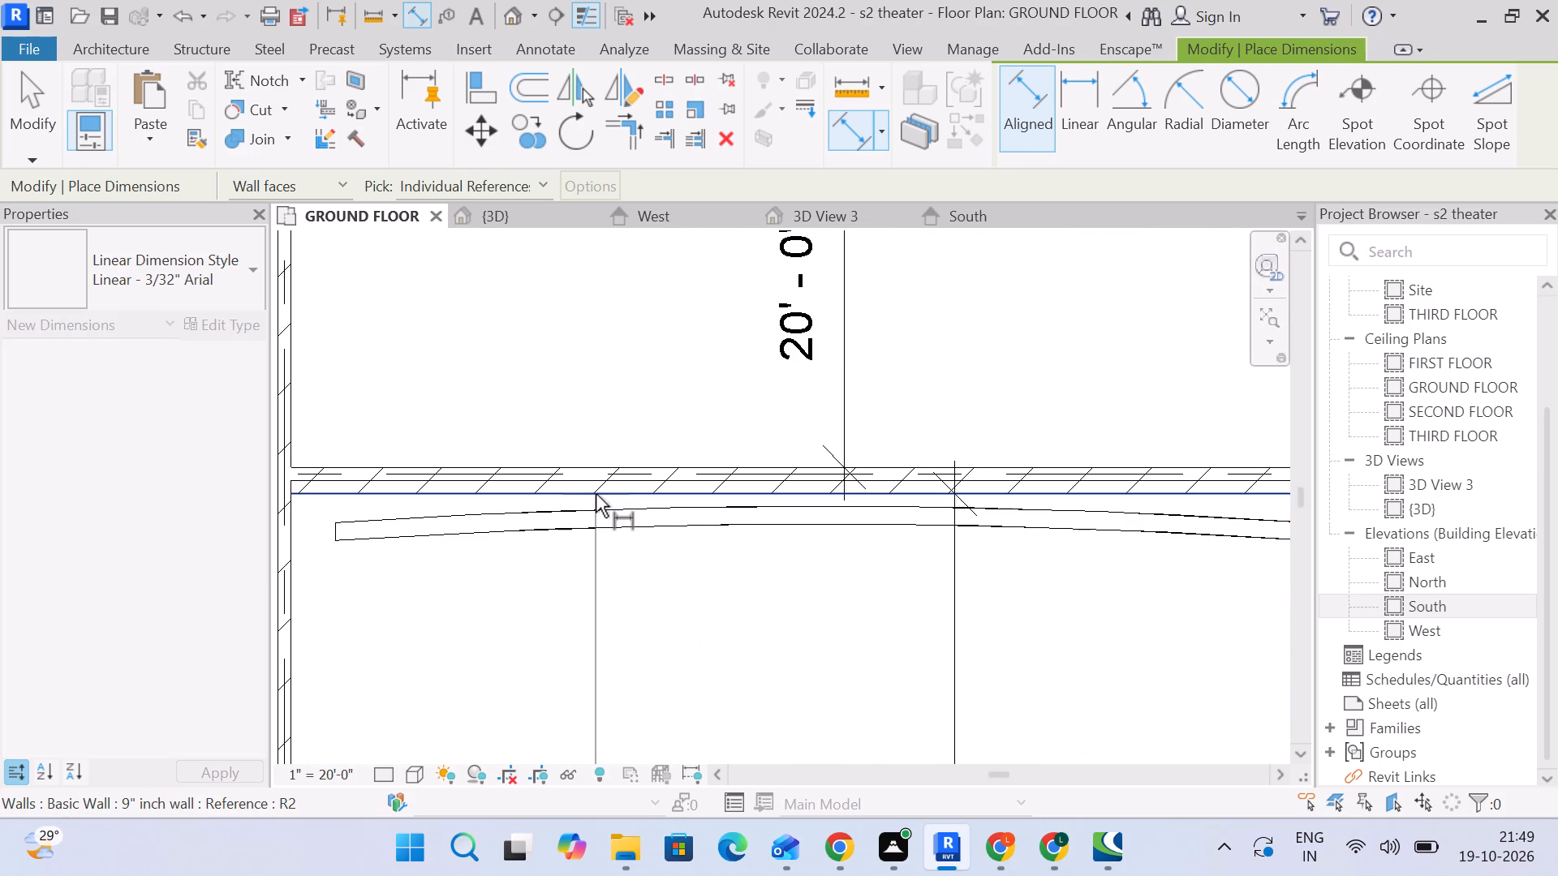
pyautogui.moveTo(595, 494); pyautogui.dragTo(908, 486, button='middle')
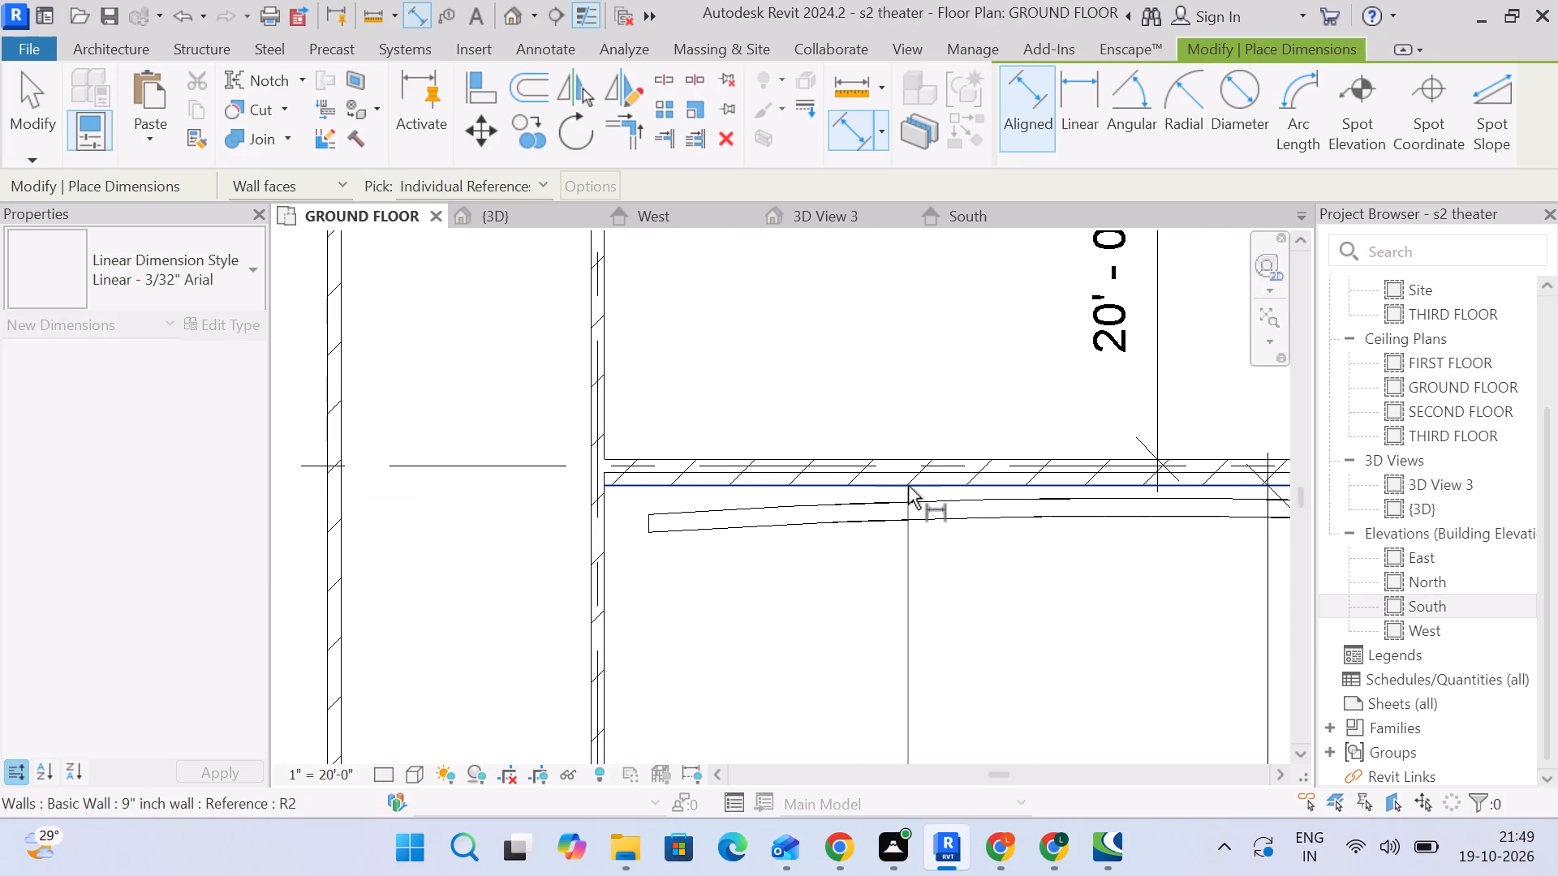
pyautogui.click(908, 486)
pyautogui.scroll(-9, 459, 500)
pyautogui.moveTo(454, 526); pyautogui.dragTo(569, 351, button='middle')
pyautogui.scroll(1, 569, 351)
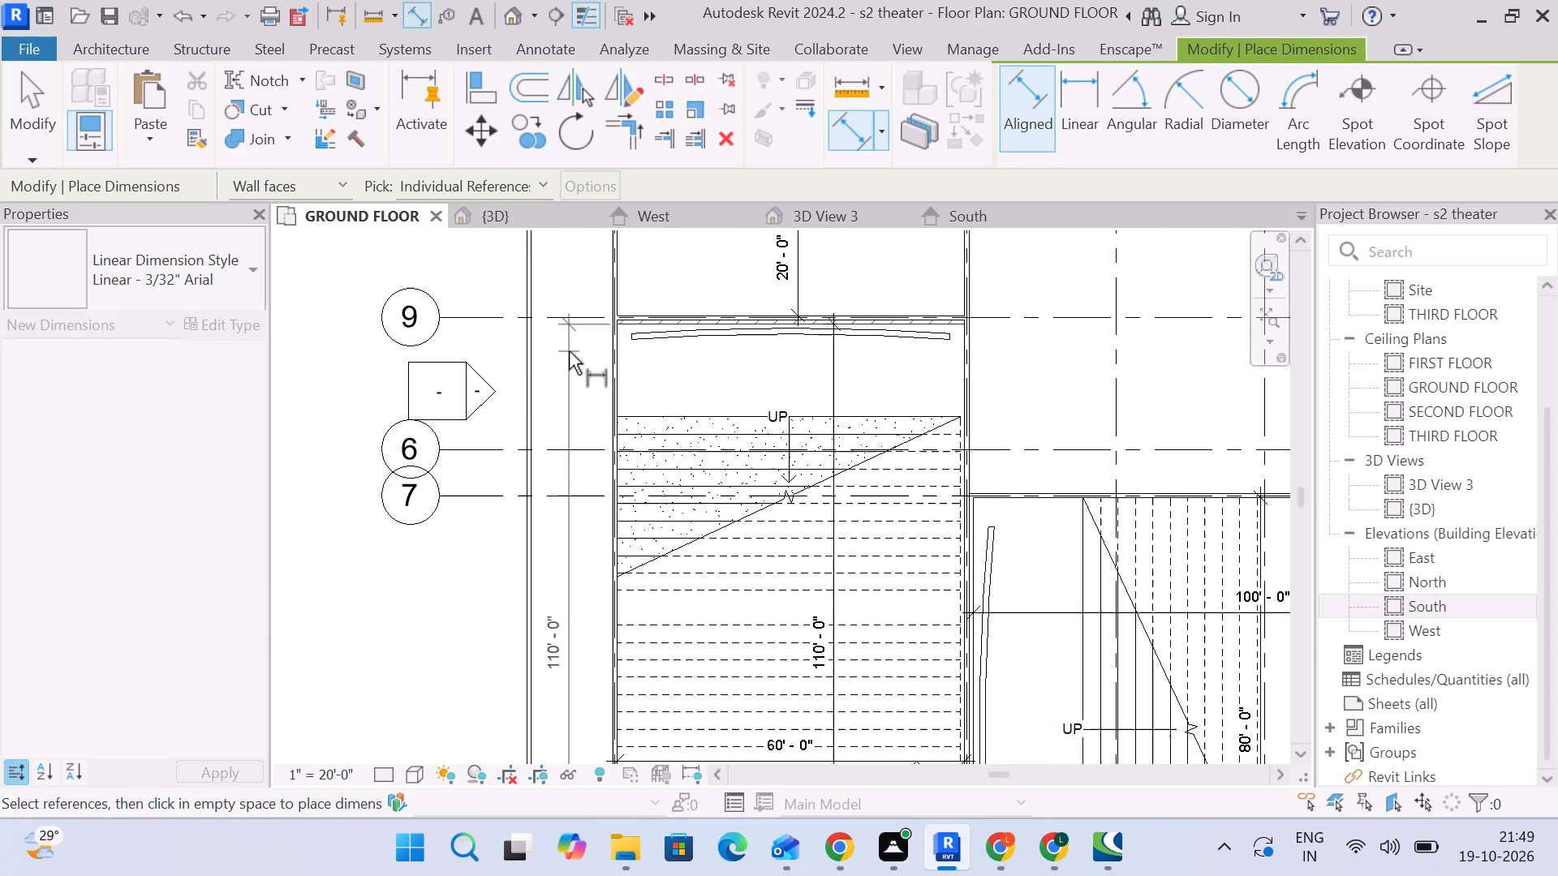
pyautogui.click(569, 351)
pyautogui.press('Escape')
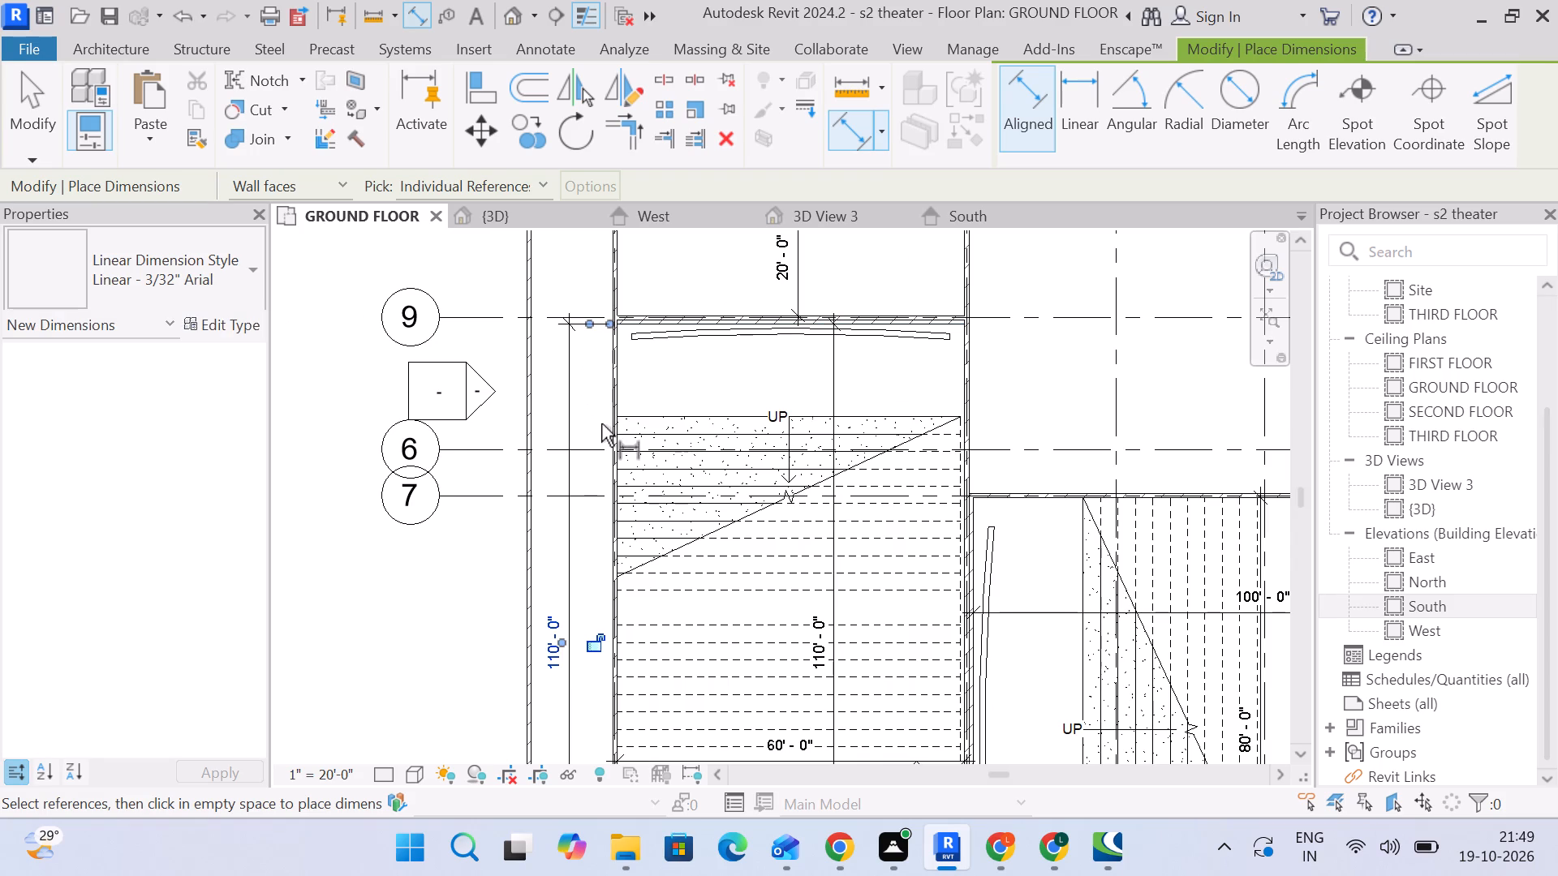
pyautogui.scroll(-3, 607, 468)
pyautogui.moveTo(612, 487); pyautogui.dragTo(652, 393, button='middle')
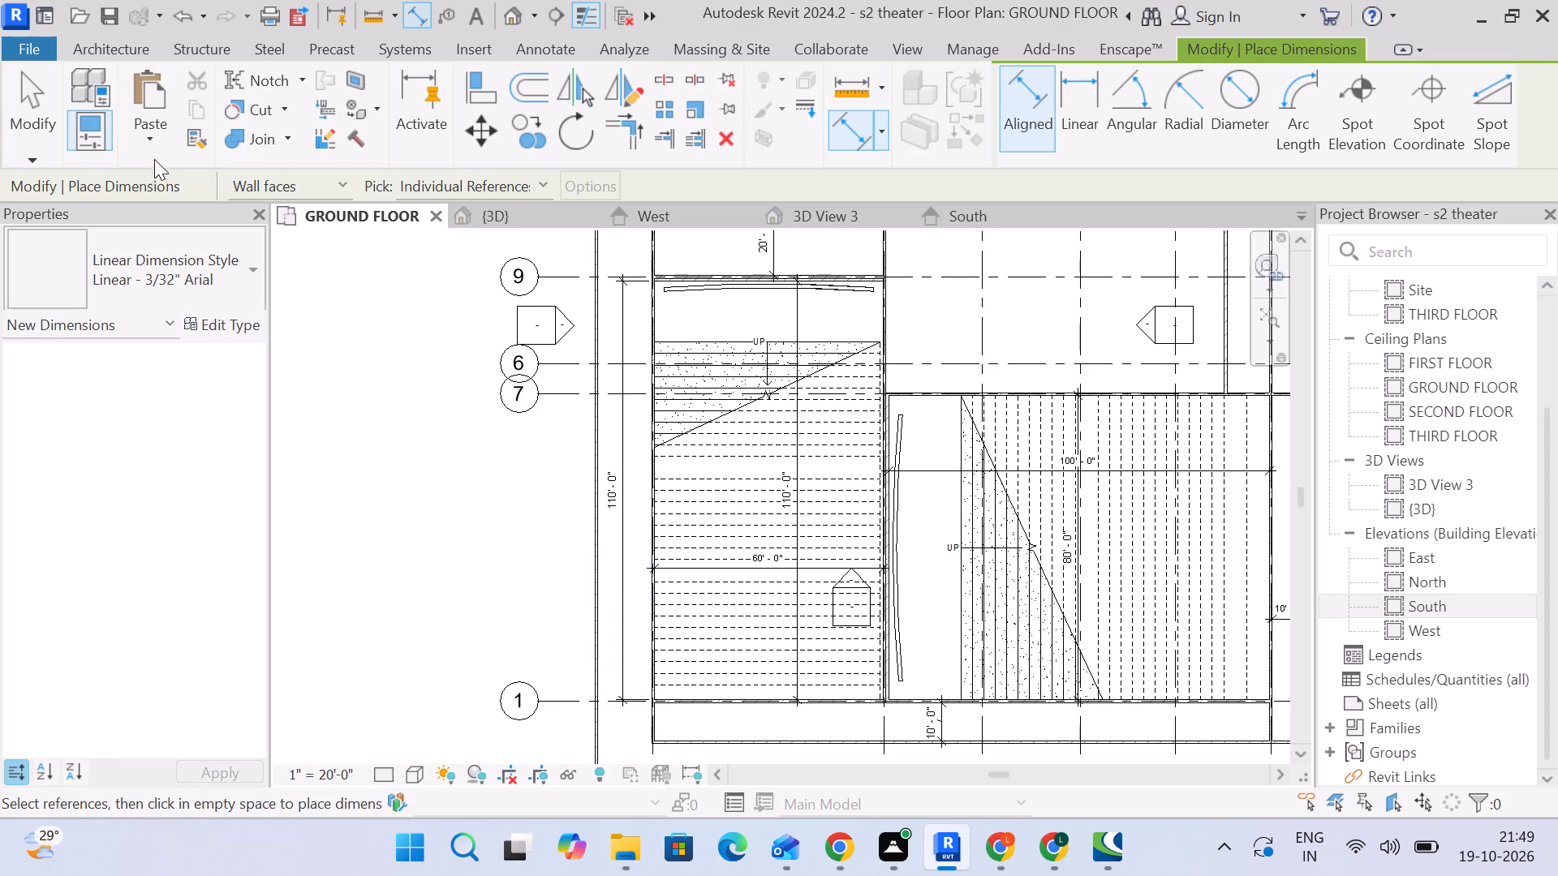
pyautogui.click(54, 123)
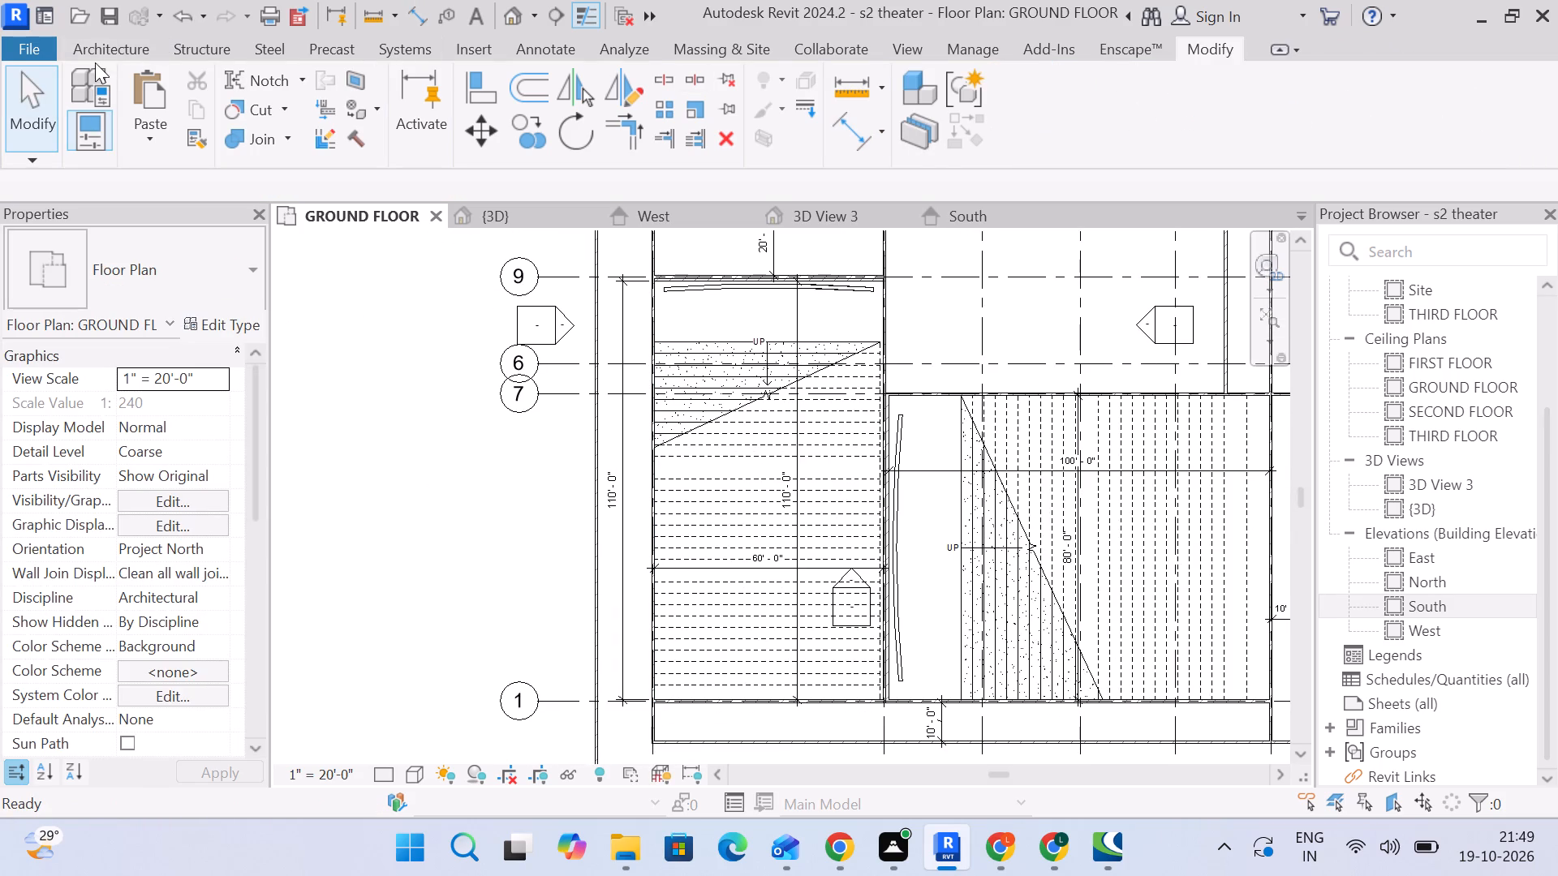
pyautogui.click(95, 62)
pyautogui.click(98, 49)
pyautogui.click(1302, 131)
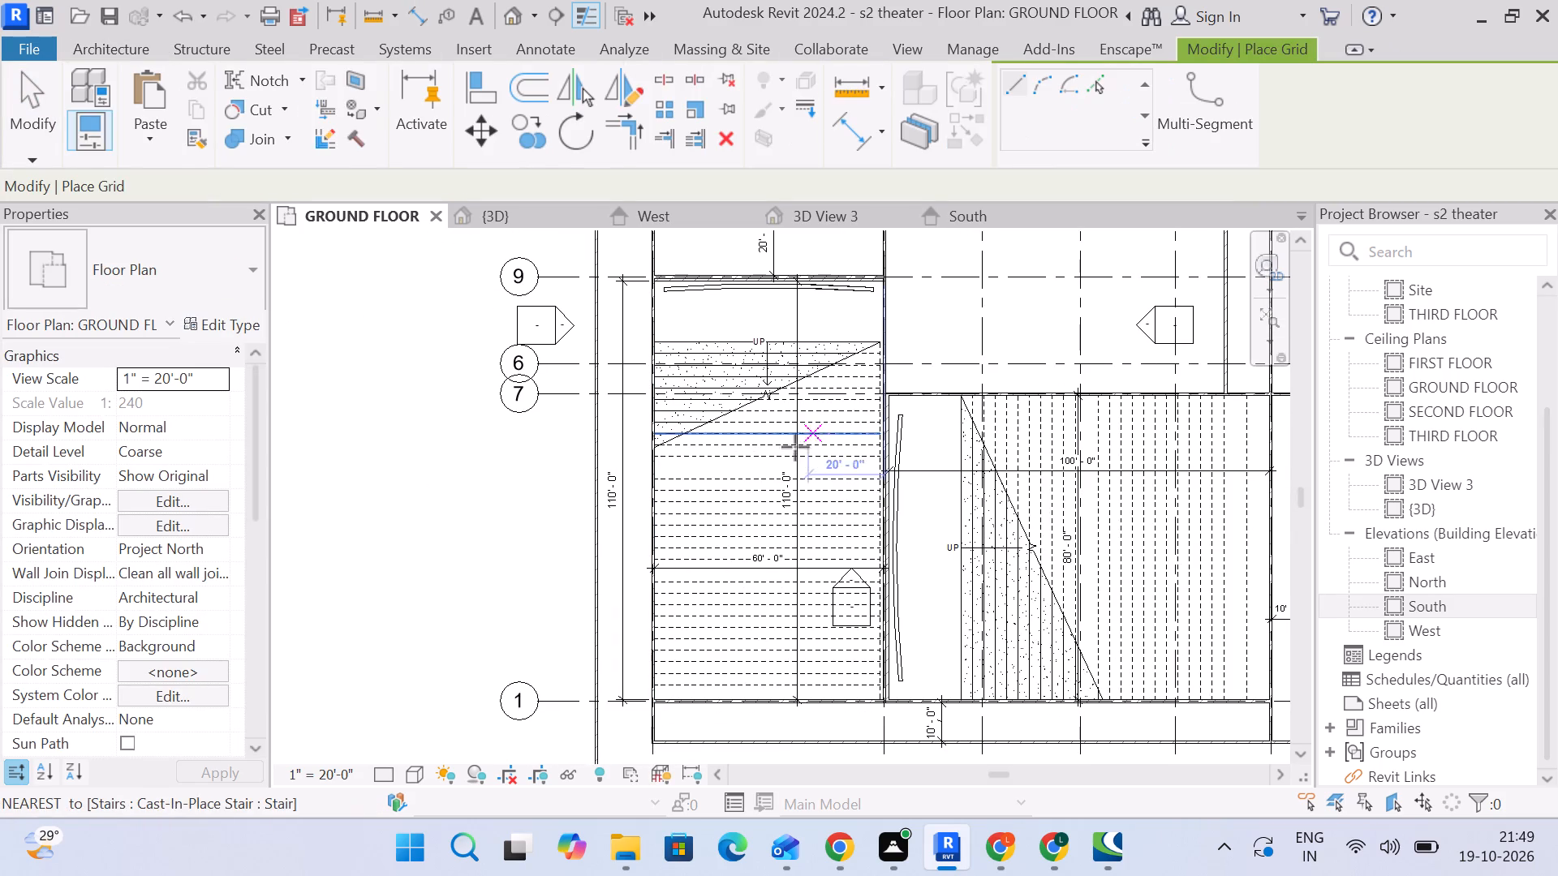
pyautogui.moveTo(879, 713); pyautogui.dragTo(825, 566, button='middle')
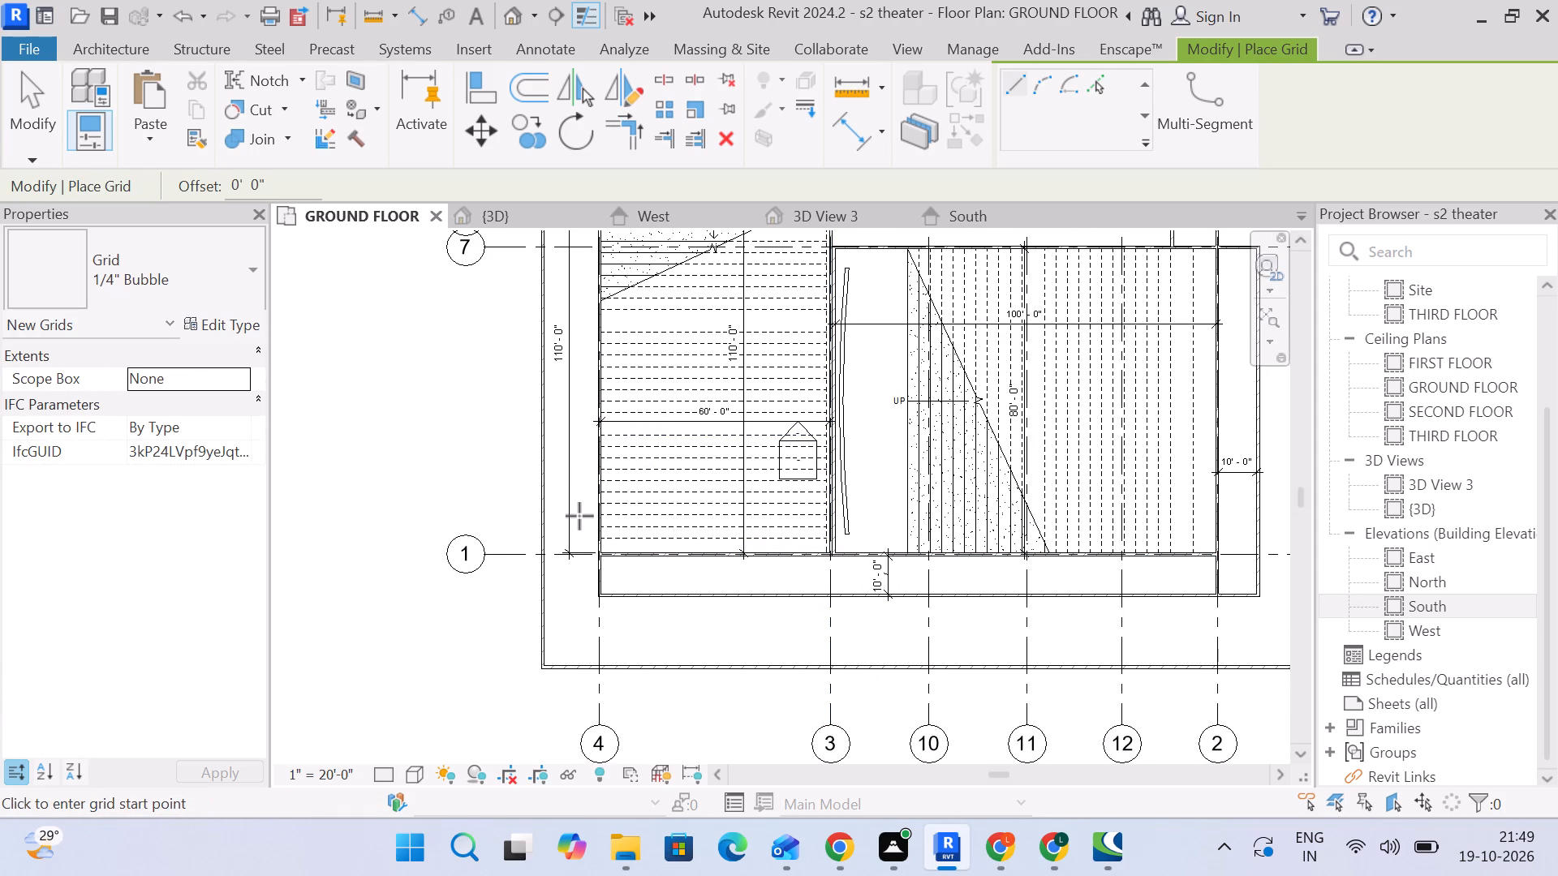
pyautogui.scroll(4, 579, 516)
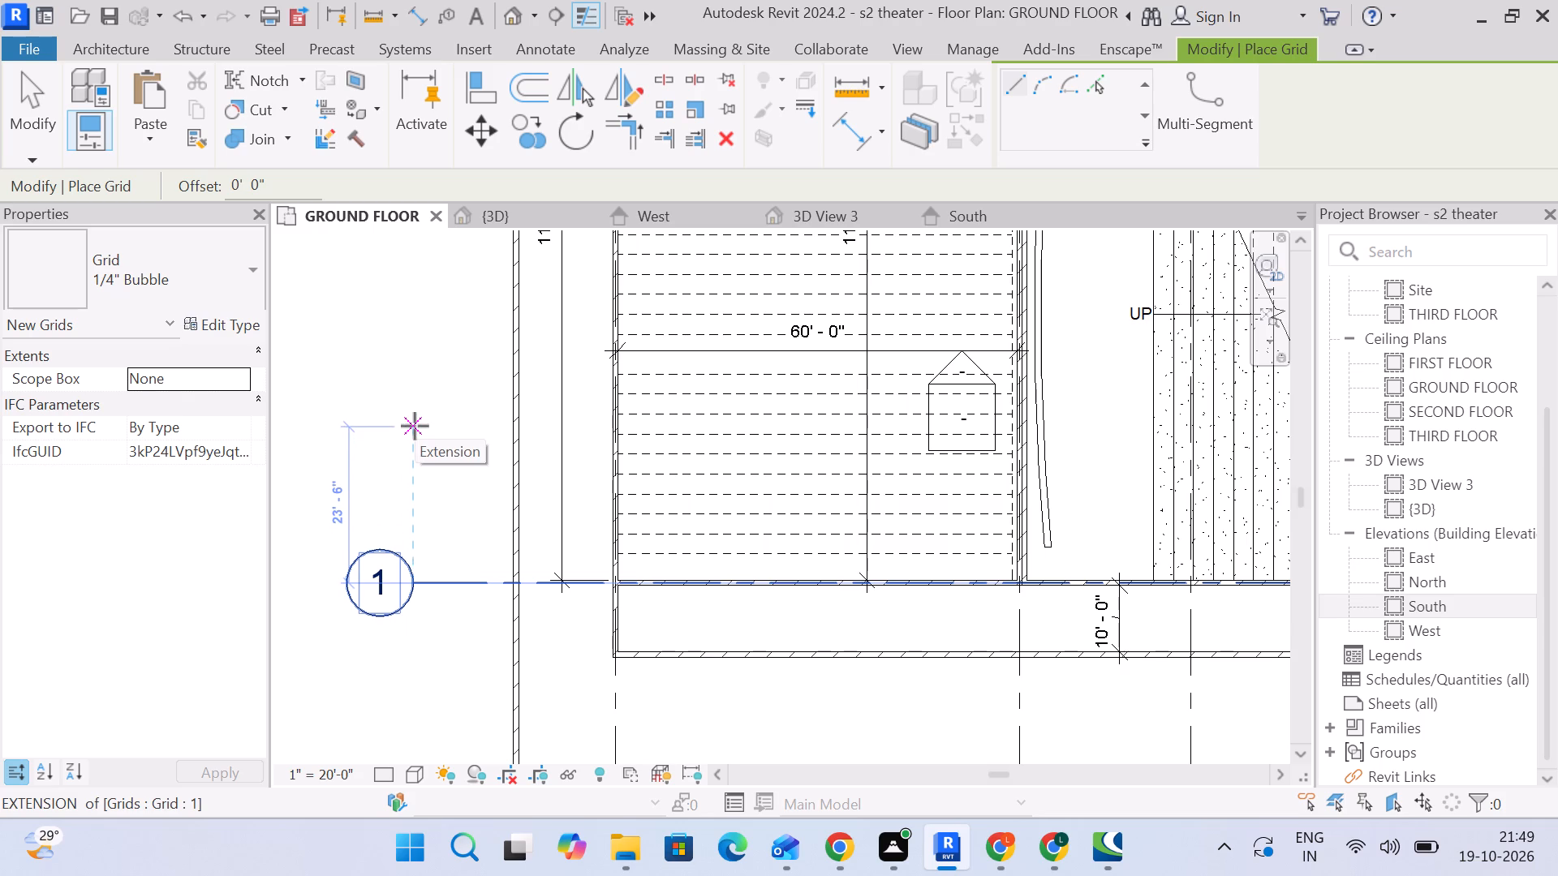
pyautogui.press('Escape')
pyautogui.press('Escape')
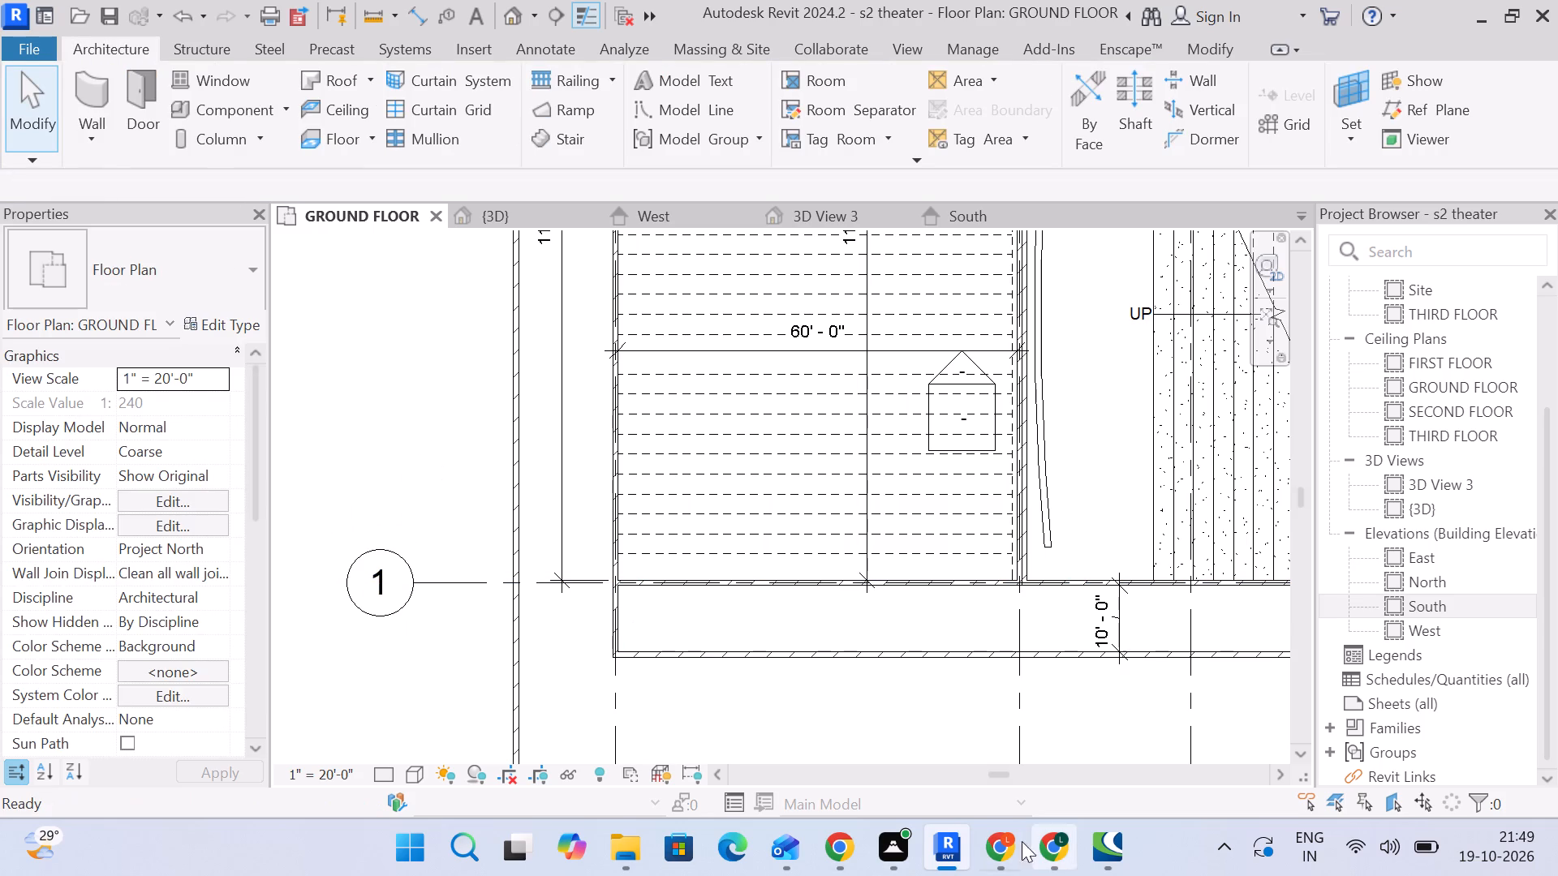